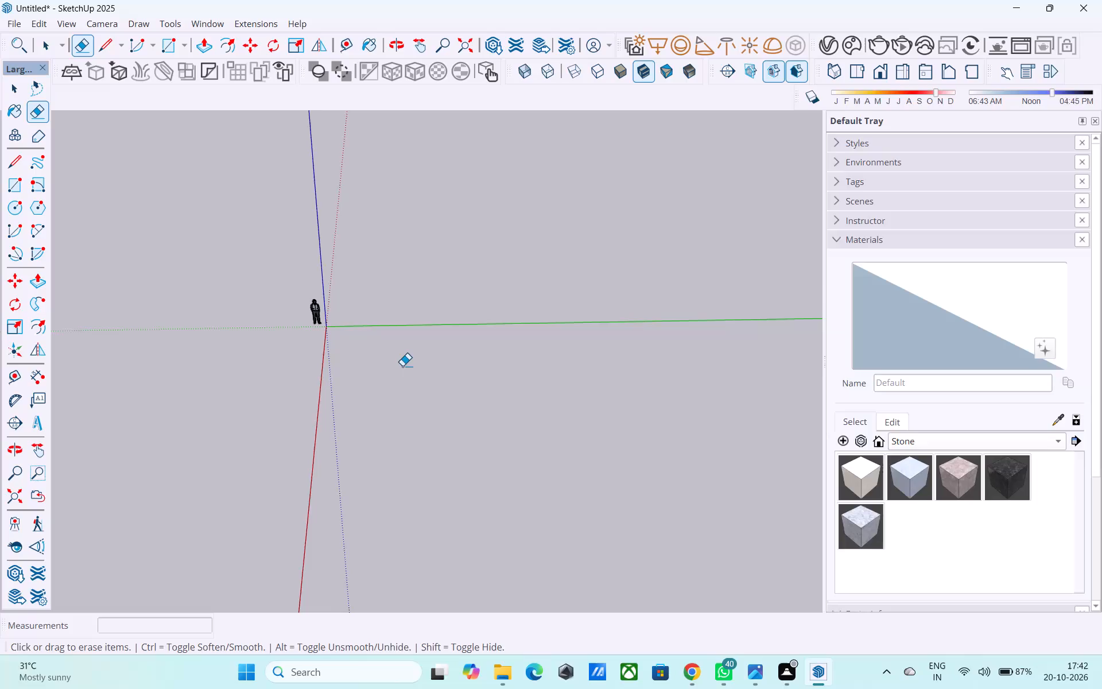
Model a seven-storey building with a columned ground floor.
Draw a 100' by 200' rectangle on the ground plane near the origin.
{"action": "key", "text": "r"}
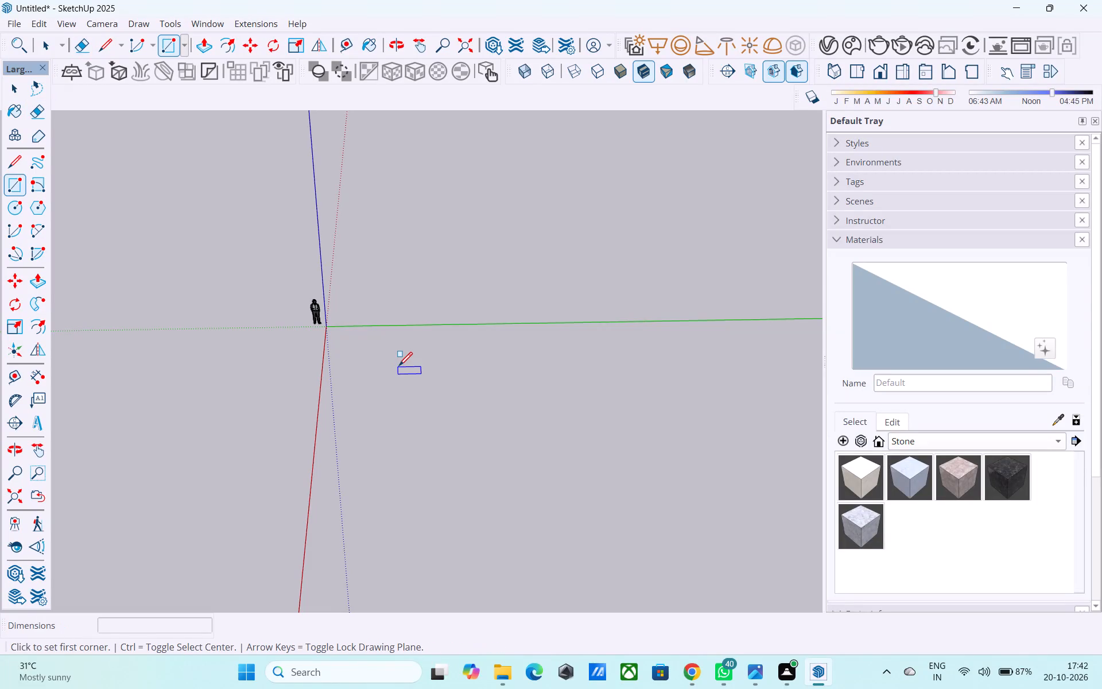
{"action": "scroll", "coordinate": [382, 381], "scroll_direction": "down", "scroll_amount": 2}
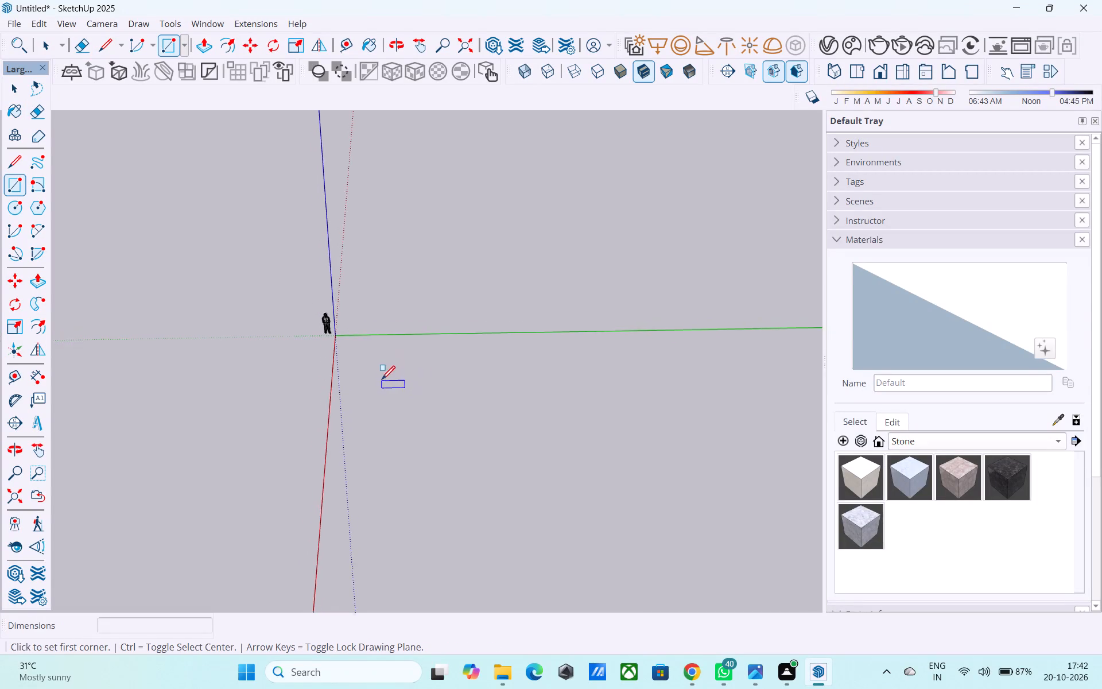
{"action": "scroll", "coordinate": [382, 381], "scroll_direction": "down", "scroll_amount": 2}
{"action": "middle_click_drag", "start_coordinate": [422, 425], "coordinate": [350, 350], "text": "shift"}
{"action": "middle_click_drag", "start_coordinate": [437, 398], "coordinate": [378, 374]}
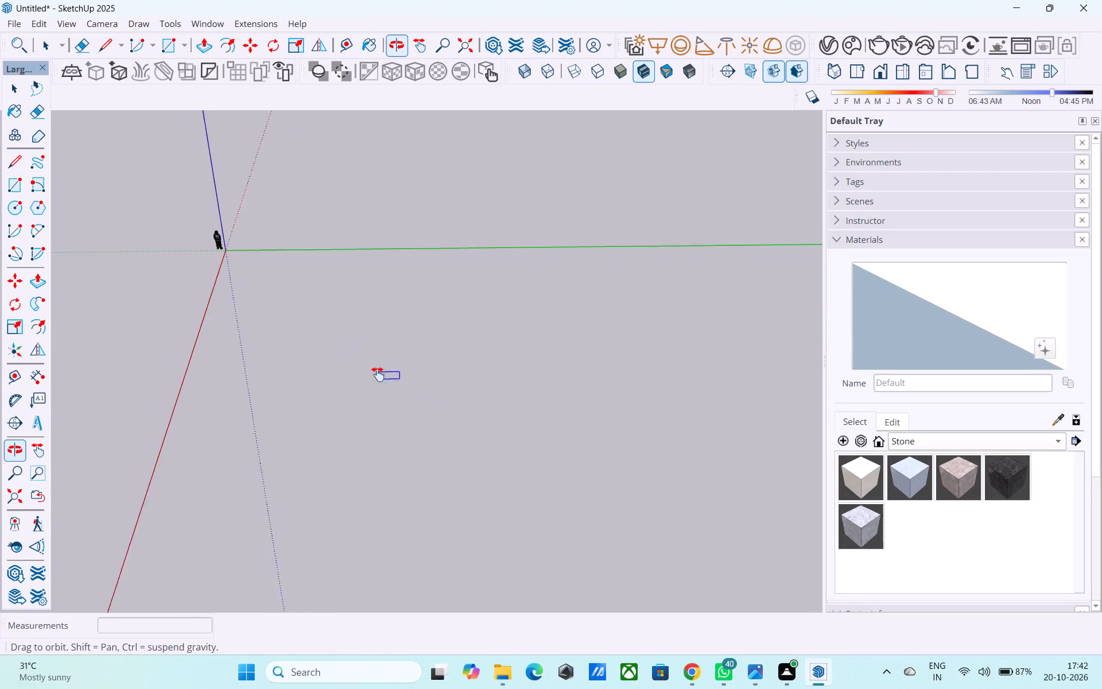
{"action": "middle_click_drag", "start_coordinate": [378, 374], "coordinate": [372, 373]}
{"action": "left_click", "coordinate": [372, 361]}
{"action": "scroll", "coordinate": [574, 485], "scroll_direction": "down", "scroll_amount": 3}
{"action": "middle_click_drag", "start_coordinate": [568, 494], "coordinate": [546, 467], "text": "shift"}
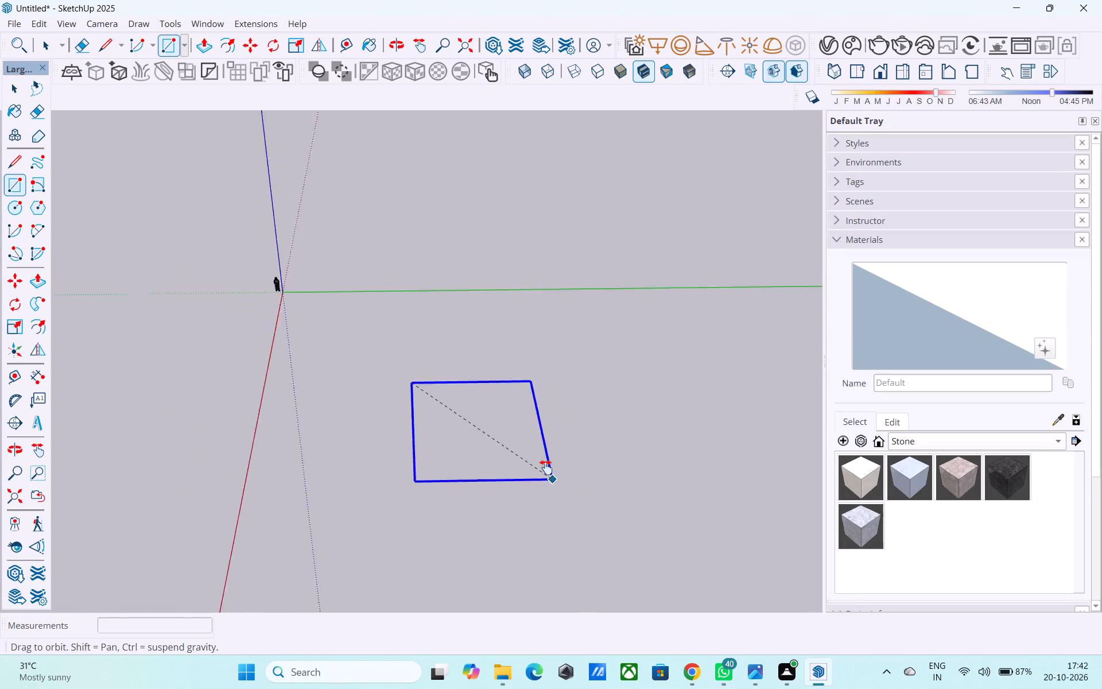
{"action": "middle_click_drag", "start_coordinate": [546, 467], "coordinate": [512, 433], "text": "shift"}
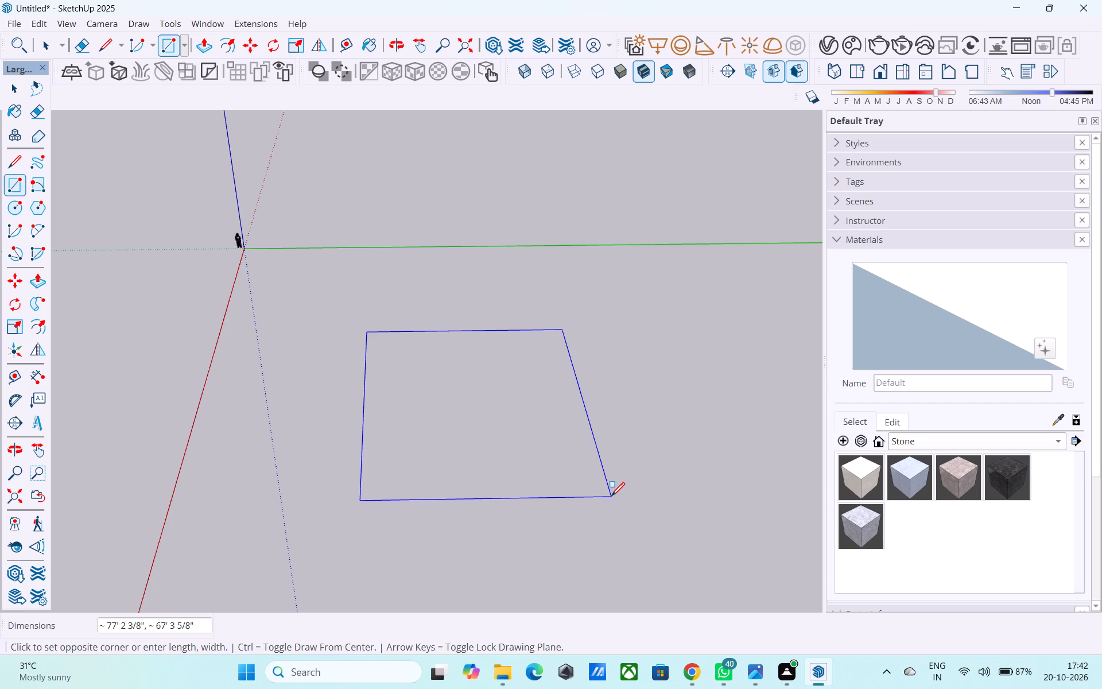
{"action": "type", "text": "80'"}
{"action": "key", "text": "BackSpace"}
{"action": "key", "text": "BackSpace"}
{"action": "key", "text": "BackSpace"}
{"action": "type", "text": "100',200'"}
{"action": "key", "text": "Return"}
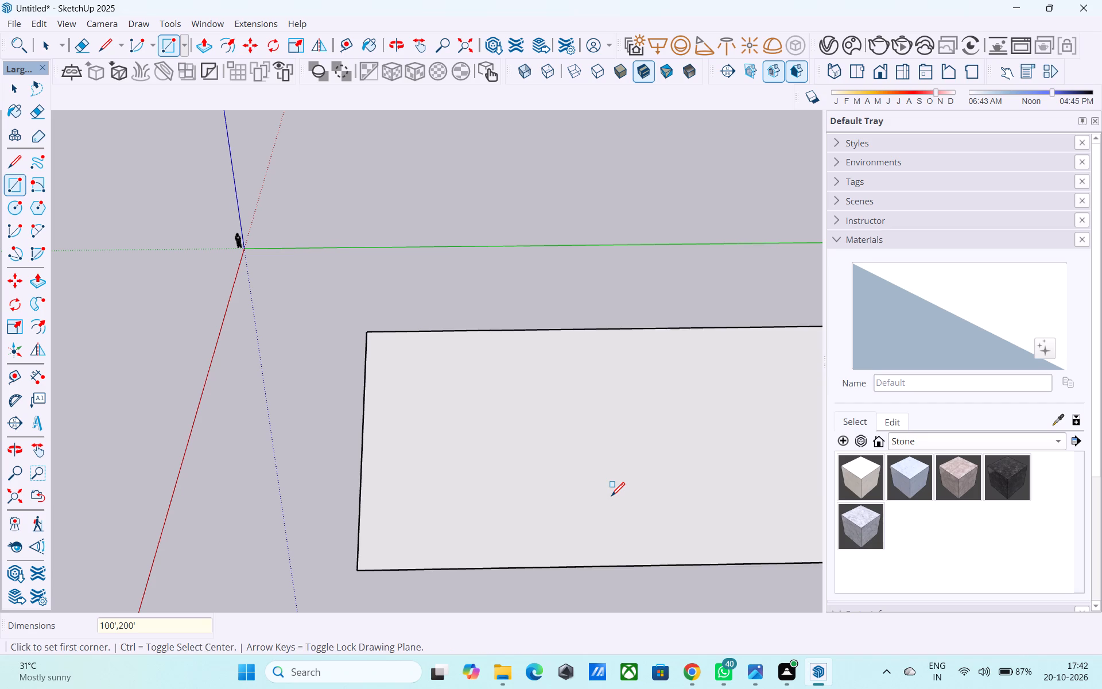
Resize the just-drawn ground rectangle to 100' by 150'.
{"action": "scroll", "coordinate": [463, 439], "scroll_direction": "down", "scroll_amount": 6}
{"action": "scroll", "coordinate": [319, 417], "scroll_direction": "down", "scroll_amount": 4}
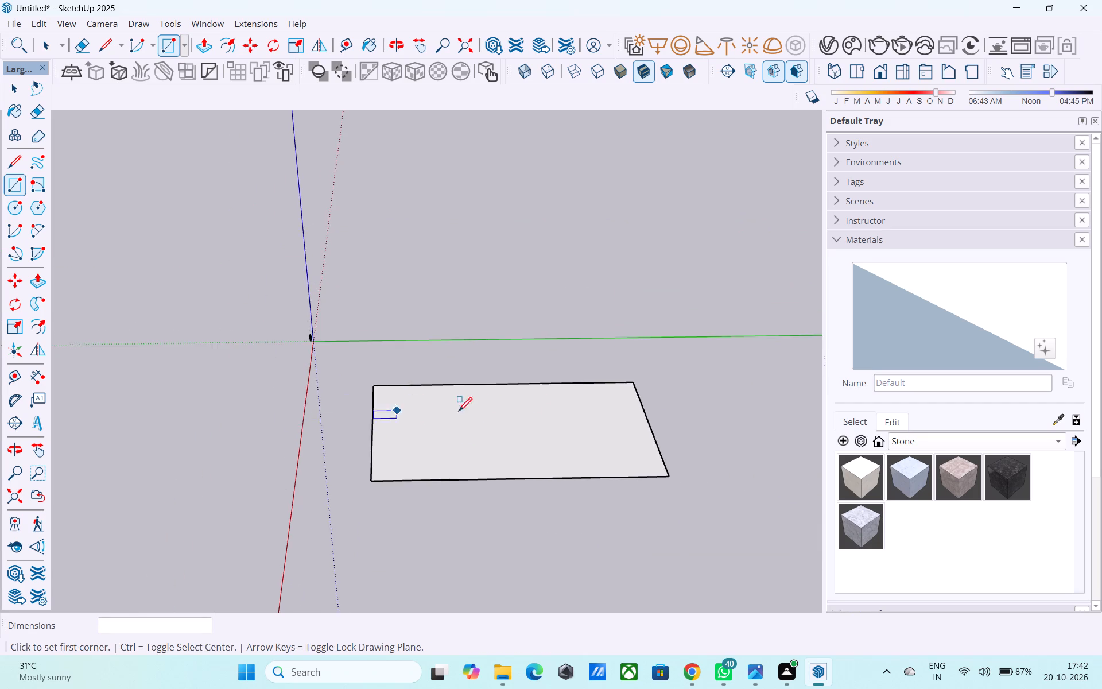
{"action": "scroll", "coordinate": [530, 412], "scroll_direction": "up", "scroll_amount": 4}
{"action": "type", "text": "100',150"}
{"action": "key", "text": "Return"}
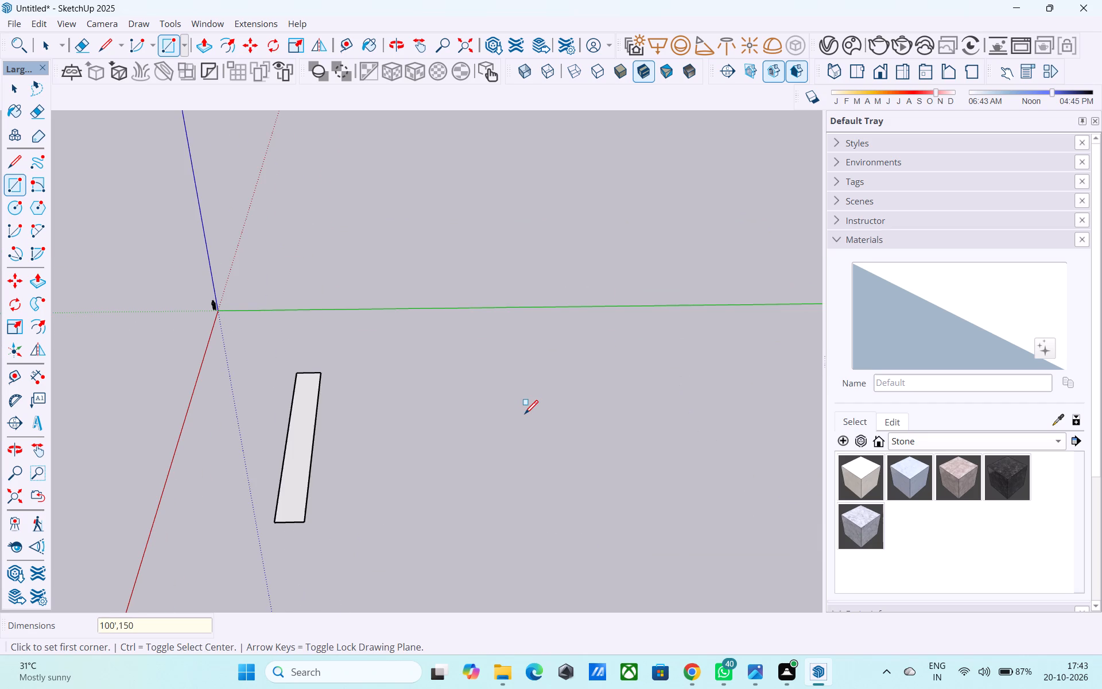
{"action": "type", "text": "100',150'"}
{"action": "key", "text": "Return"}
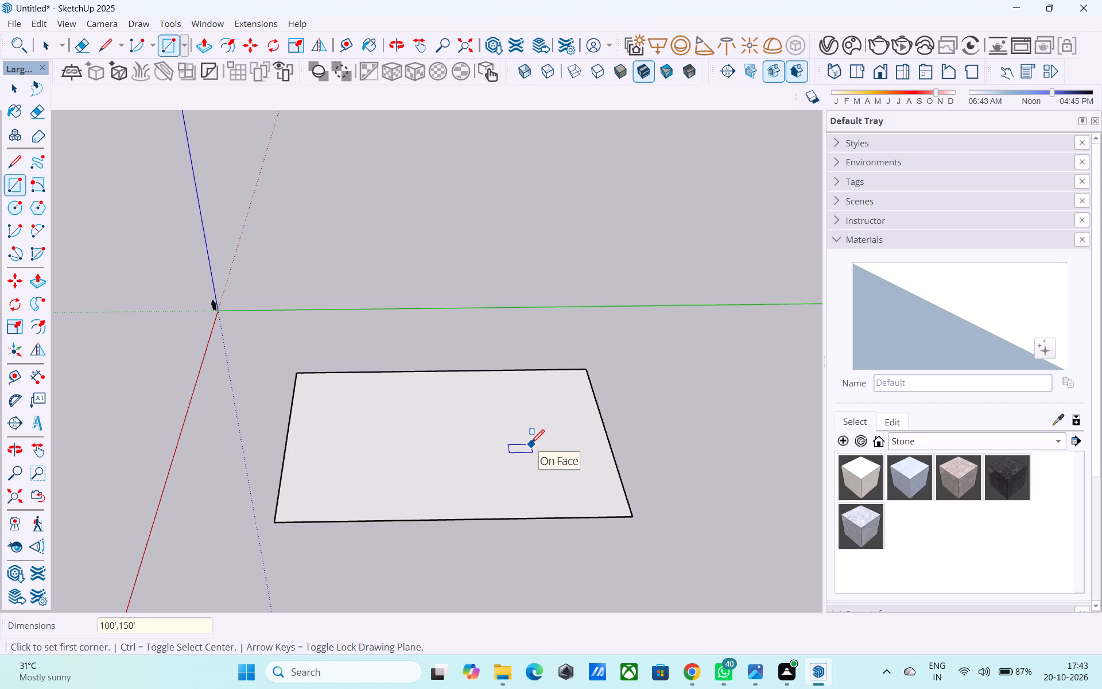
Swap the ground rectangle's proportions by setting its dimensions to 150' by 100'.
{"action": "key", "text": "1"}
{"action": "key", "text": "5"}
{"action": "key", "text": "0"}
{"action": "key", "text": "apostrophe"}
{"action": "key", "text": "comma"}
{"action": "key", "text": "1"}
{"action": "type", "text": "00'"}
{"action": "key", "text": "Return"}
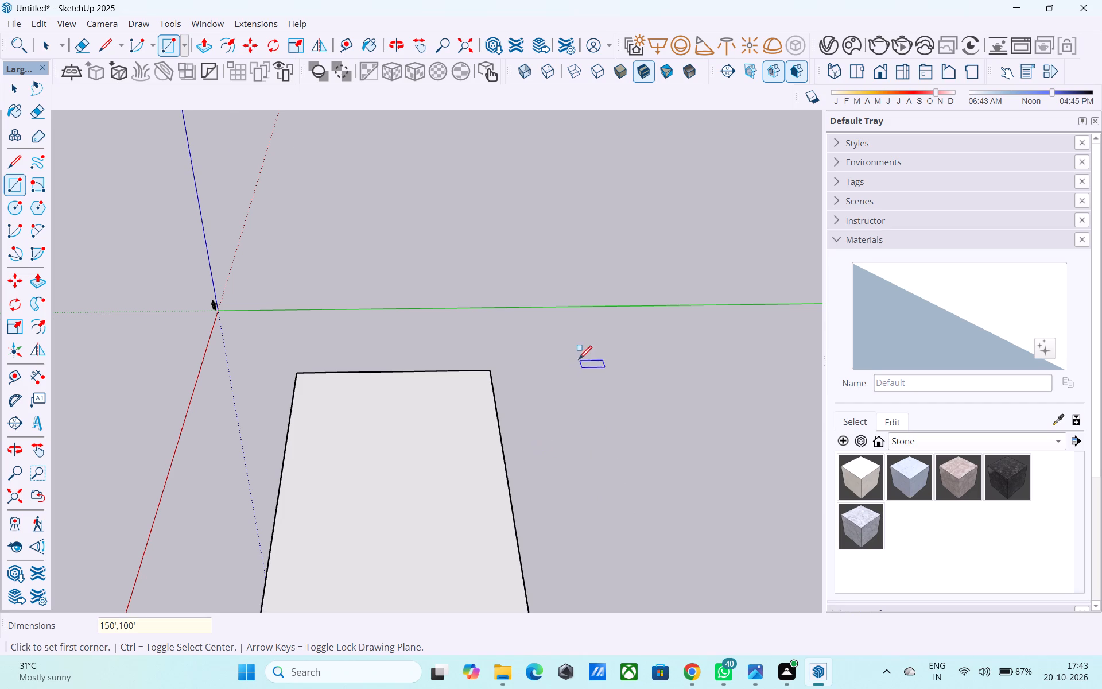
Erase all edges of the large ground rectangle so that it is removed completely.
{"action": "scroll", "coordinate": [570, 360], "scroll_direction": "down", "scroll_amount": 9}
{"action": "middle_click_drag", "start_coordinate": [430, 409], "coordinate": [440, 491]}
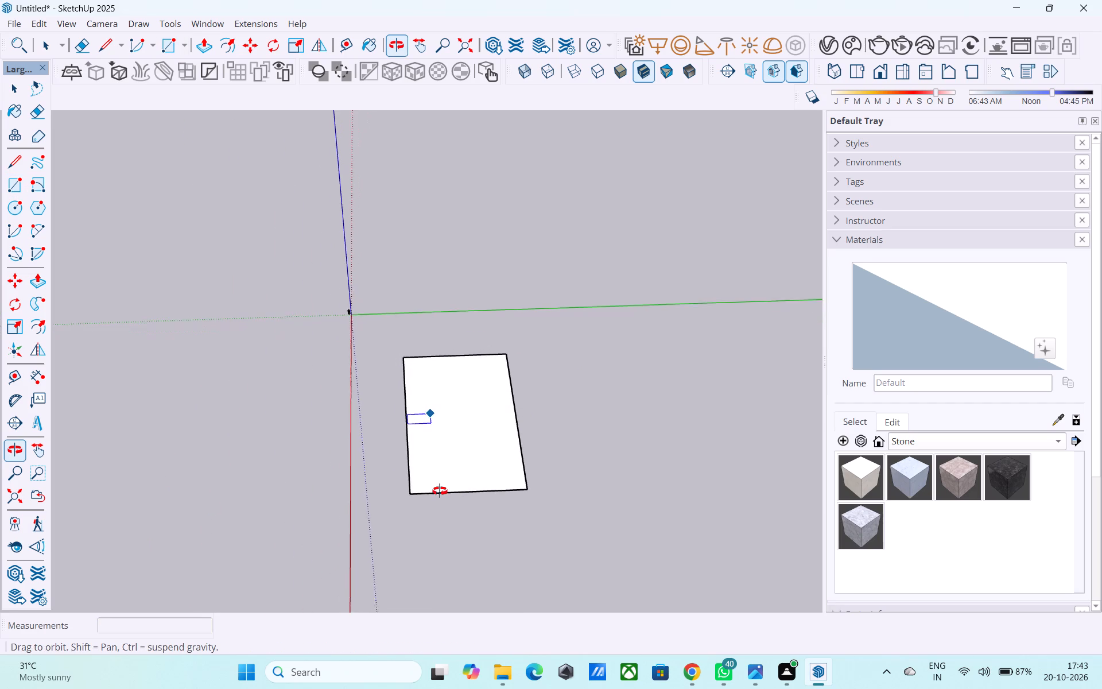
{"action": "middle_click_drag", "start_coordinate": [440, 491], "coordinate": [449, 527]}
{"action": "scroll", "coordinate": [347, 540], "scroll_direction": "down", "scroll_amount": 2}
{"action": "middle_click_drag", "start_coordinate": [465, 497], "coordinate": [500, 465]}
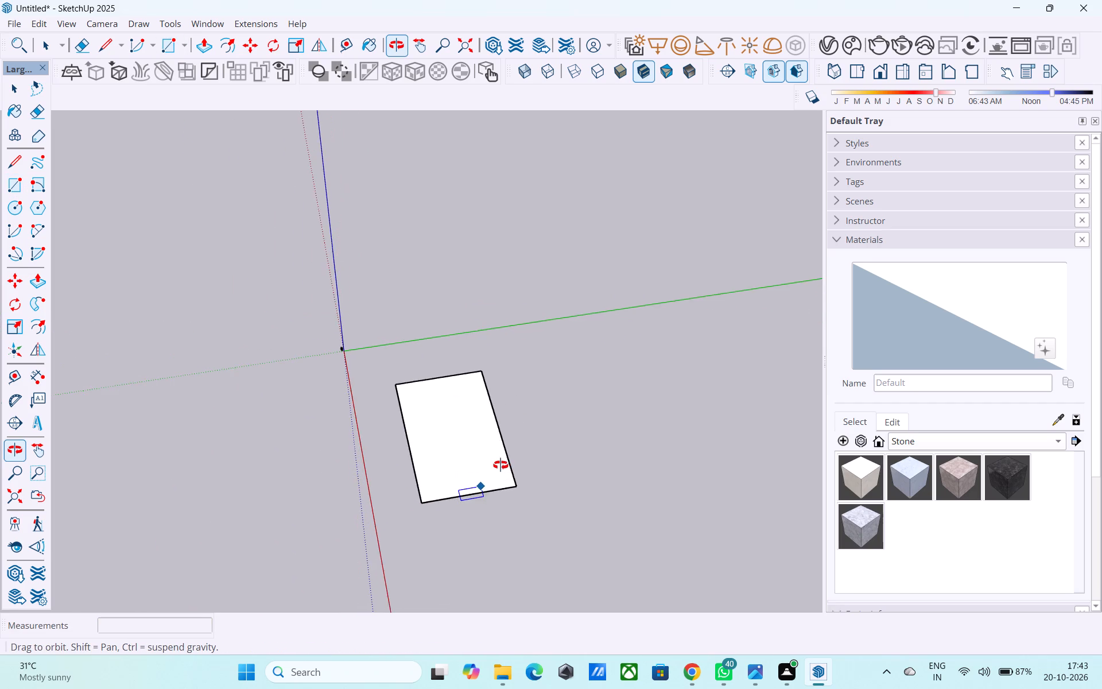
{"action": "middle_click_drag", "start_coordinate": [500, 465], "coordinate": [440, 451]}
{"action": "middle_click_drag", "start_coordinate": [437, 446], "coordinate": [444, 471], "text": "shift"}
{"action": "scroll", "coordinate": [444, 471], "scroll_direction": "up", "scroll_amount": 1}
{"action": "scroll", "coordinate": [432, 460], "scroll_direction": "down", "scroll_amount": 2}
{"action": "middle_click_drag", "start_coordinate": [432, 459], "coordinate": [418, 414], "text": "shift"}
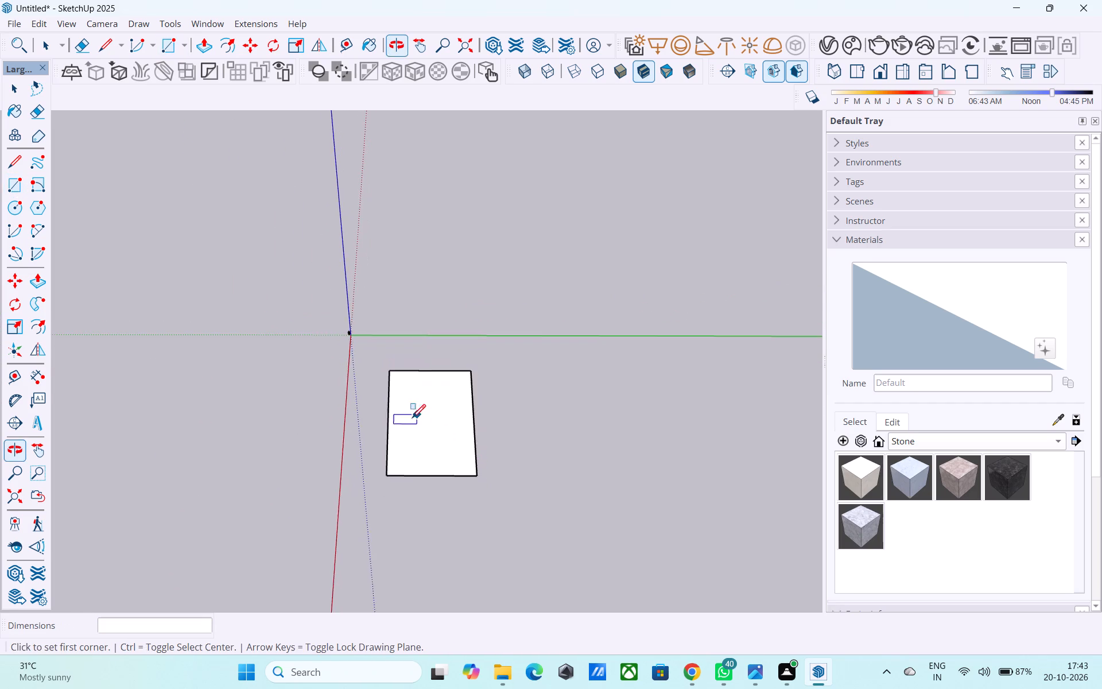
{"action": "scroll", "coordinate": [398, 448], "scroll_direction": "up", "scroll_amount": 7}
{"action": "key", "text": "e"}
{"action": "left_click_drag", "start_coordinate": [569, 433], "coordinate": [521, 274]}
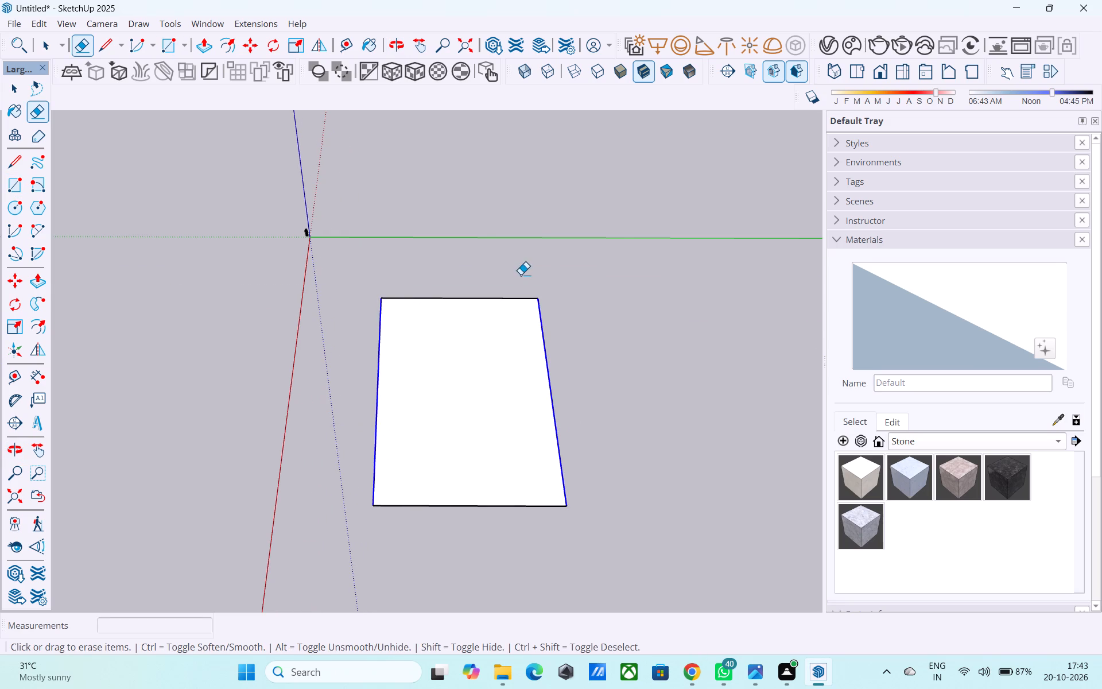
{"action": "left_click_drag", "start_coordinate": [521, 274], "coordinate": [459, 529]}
Draw a 16' by 16' square on the ground plane between the red and green axes.
{"action": "key", "text": "r"}
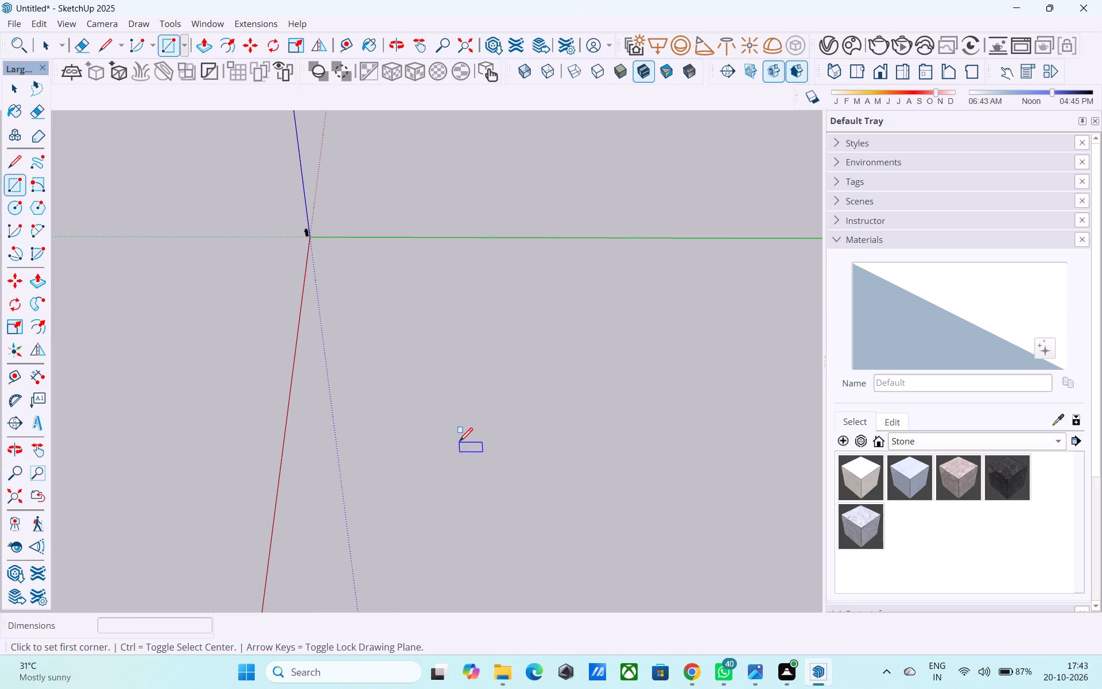
{"action": "scroll", "coordinate": [254, 356], "scroll_direction": "down", "scroll_amount": 2}
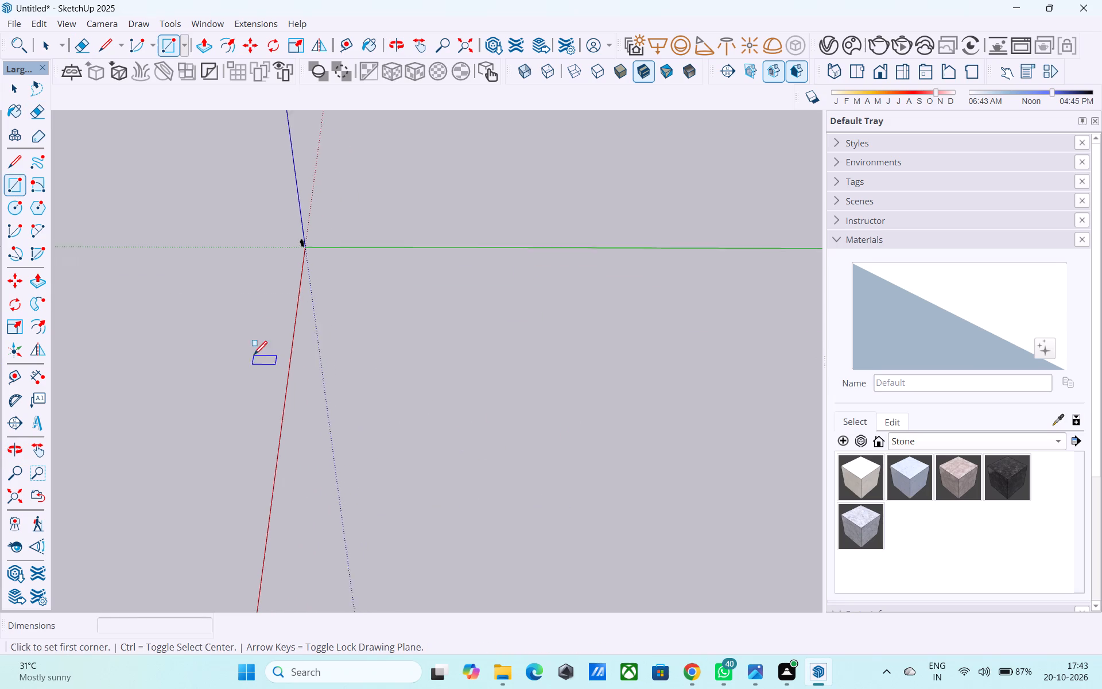
{"action": "scroll", "coordinate": [254, 356], "scroll_direction": "down", "scroll_amount": 3}
{"action": "scroll", "coordinate": [370, 418], "scroll_direction": "up", "scroll_amount": 3}
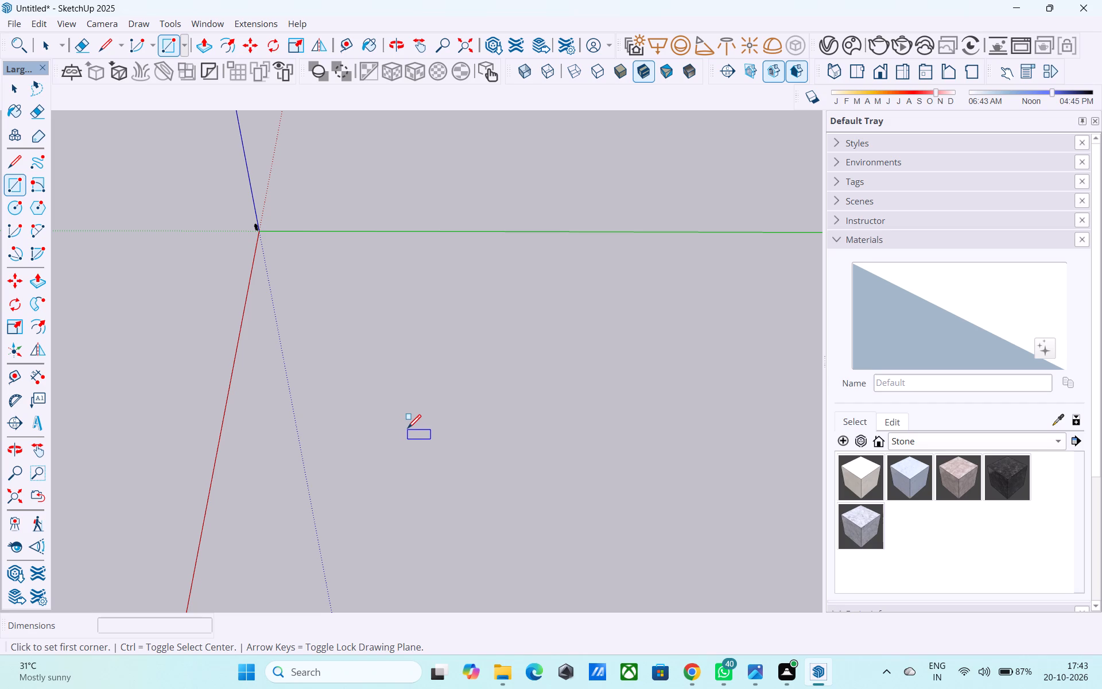
{"action": "scroll", "coordinate": [408, 429], "scroll_direction": "down", "scroll_amount": 1}
{"action": "left_click", "coordinate": [417, 437]}
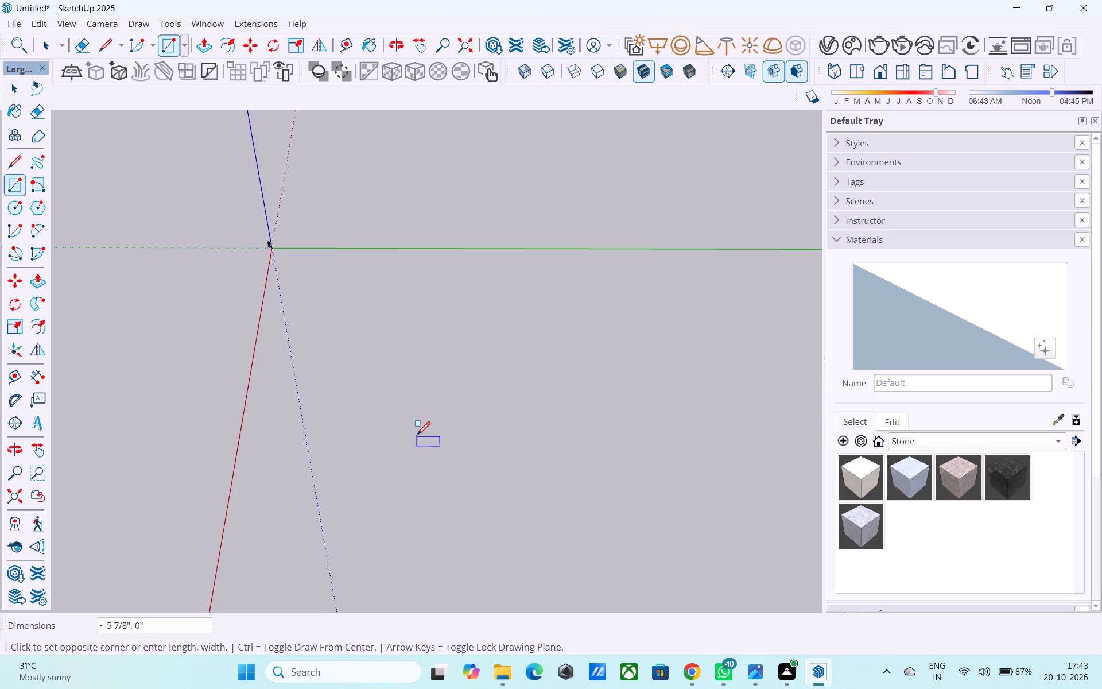
{"action": "middle_click_drag", "start_coordinate": [552, 522], "coordinate": [522, 486]}
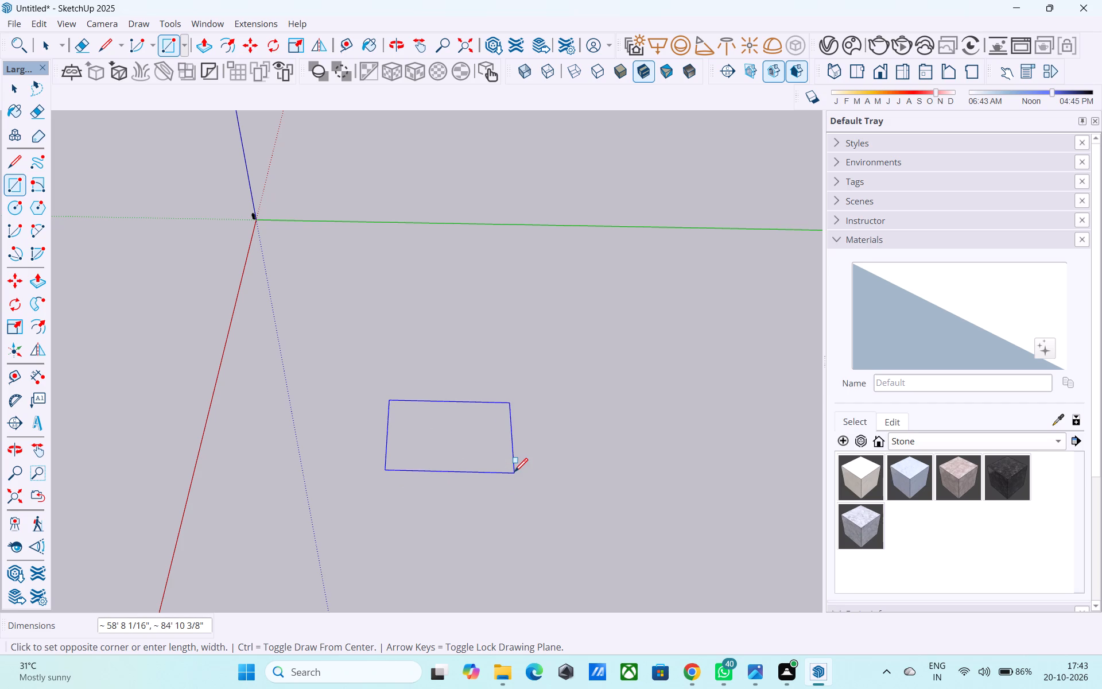
{"action": "type", "text": "16"}
{"action": "type", "text": "',16'"}
{"action": "key", "text": "Return"}
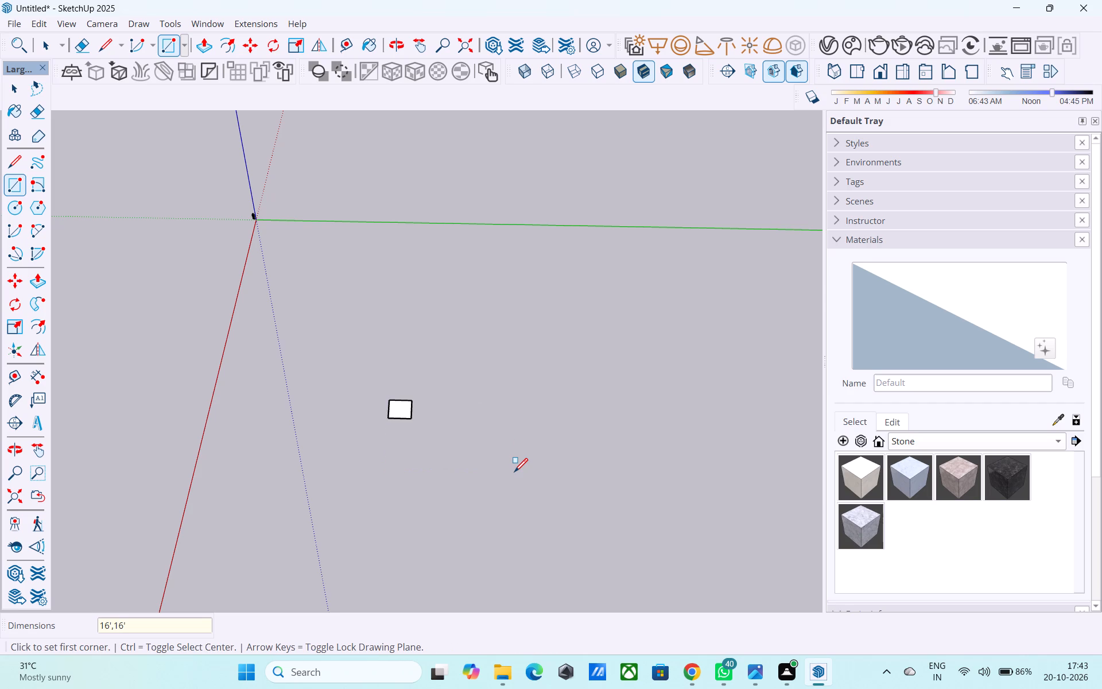
Copy the square's edge farthest along the green axis 8' outward in the green direction.
{"action": "middle_click_drag", "start_coordinate": [485, 448], "coordinate": [561, 463]}
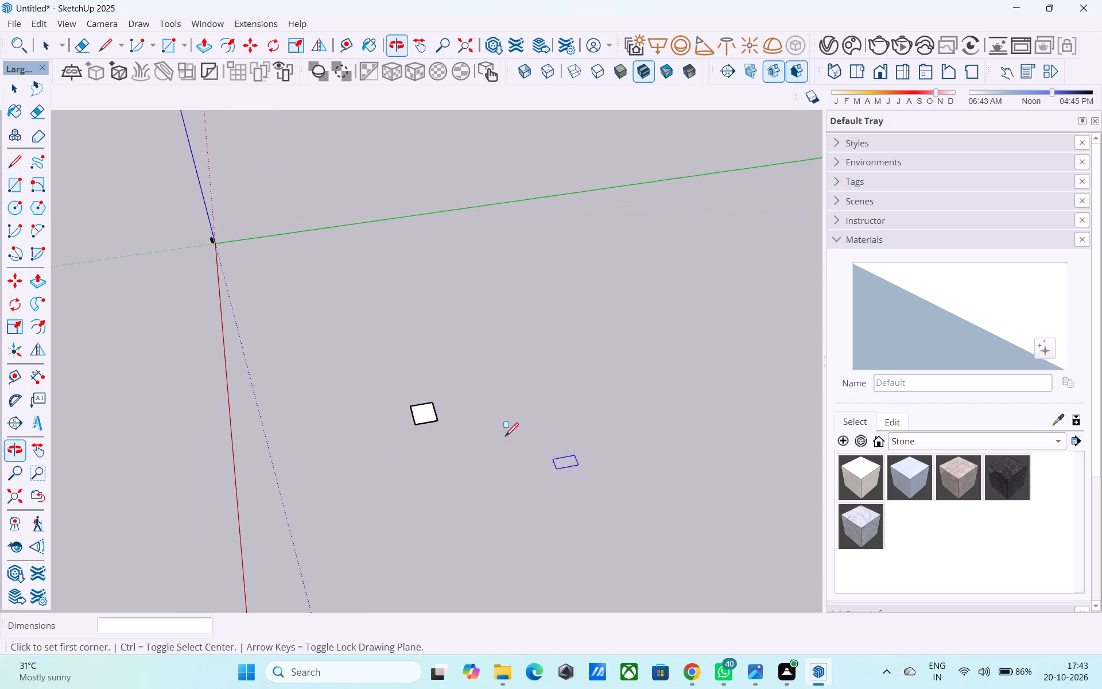
{"action": "scroll", "coordinate": [492, 423], "scroll_direction": "up", "scroll_amount": 4}
{"action": "scroll", "coordinate": [419, 412], "scroll_direction": "up", "scroll_amount": 10}
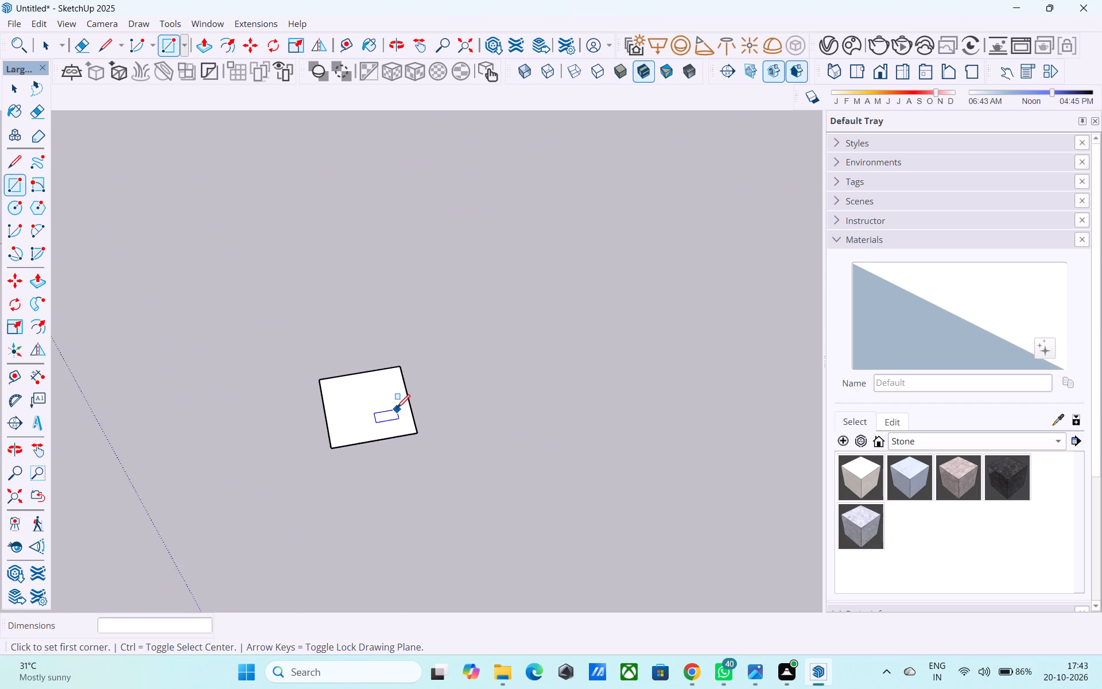
{"action": "scroll", "coordinate": [397, 409], "scroll_direction": "up", "scroll_amount": 2}
{"action": "scroll", "coordinate": [426, 458], "scroll_direction": "down", "scroll_amount": 1}
{"action": "scroll", "coordinate": [412, 447], "scroll_direction": "up", "scroll_amount": 2}
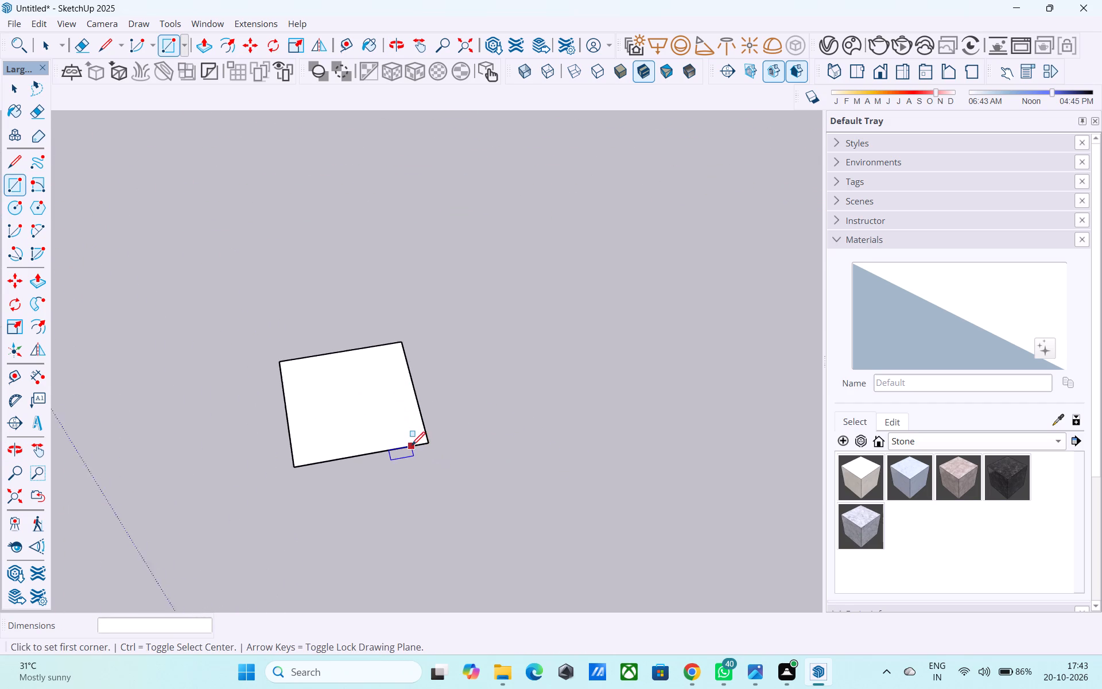
{"action": "scroll", "coordinate": [412, 447], "scroll_direction": "up", "scroll_amount": 3}
{"action": "key", "text": "space"}
{"action": "left_click", "coordinate": [431, 431]}
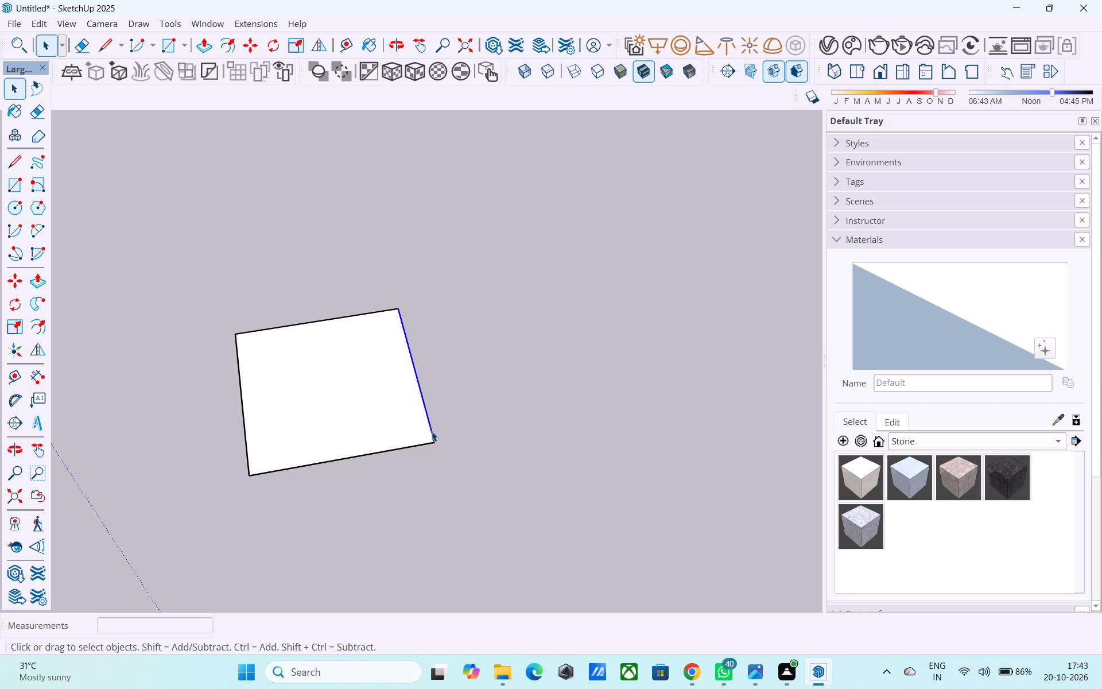
{"action": "key", "text": "m"}
{"action": "left_click", "coordinate": [436, 437]}
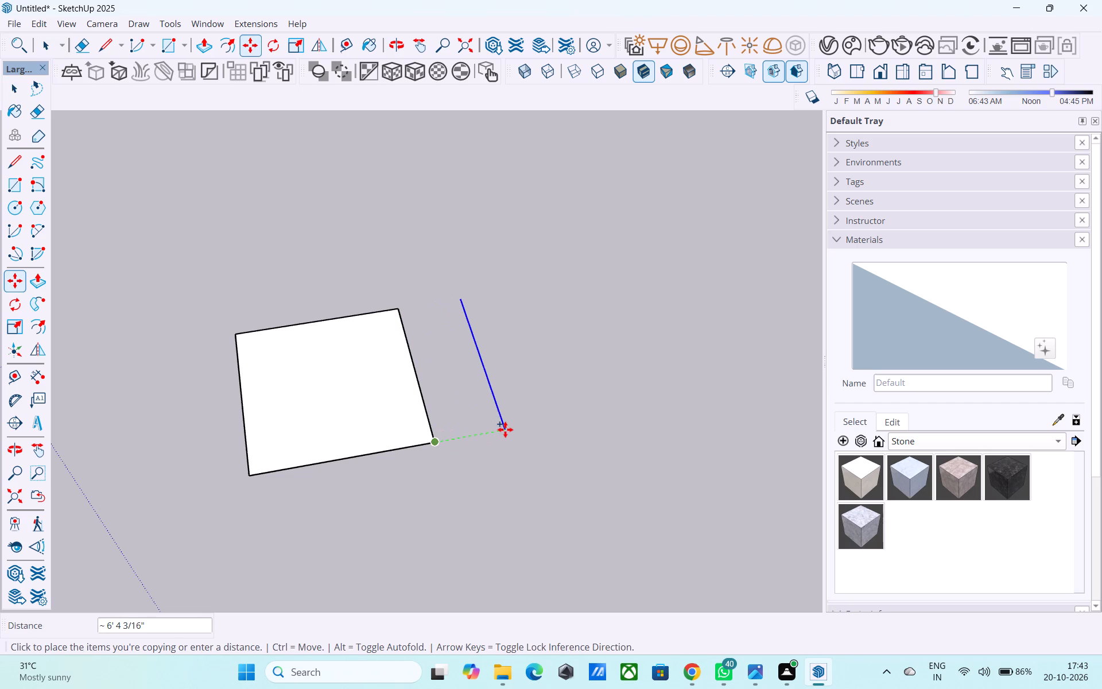
{"action": "type", "text": "8'"}
{"action": "key", "text": "Return"}
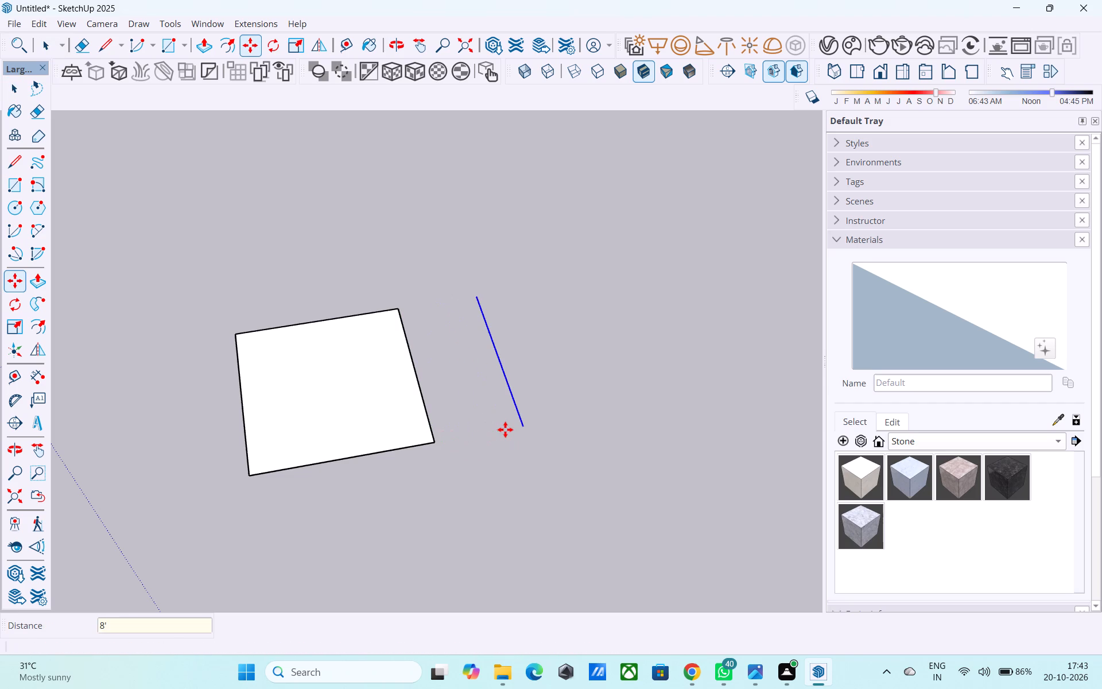
Copy the offset edge another 16' outward along the green axis.
{"action": "left_click", "coordinate": [527, 423]}
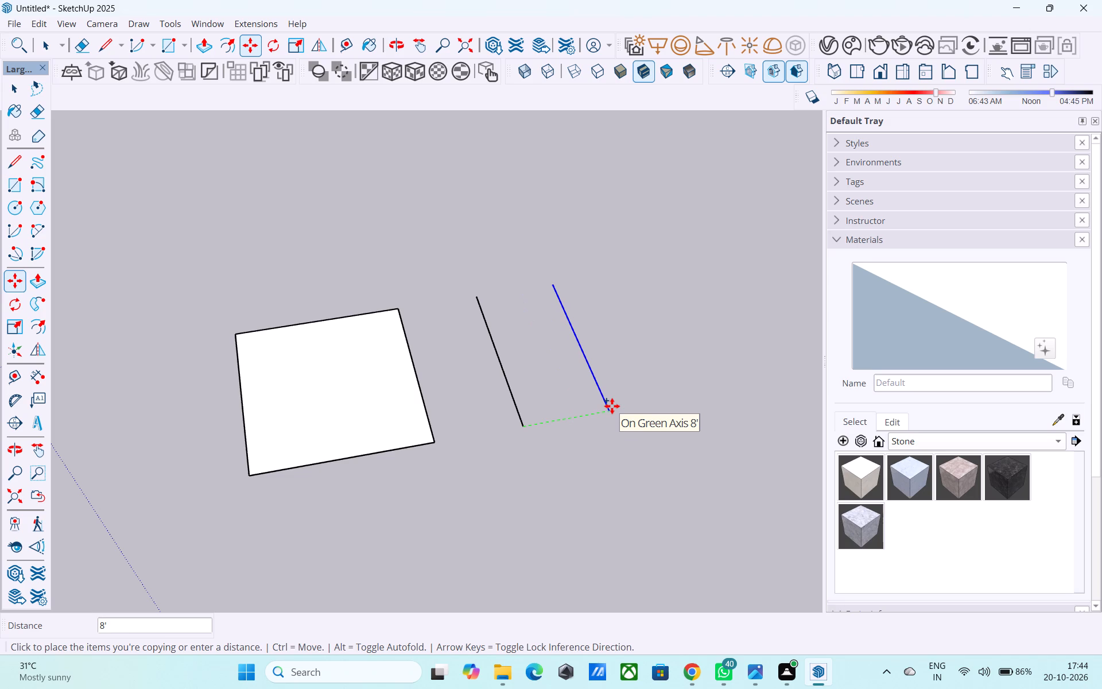
{"action": "type", "text": "16'"}
{"action": "key", "text": "Return"}
Draw a 24' line from the square's outer corner through the first copied edge's end to the farthest copied edge's matching endpoint.
{"action": "scroll", "coordinate": [614, 415], "scroll_direction": "down", "scroll_amount": 6}
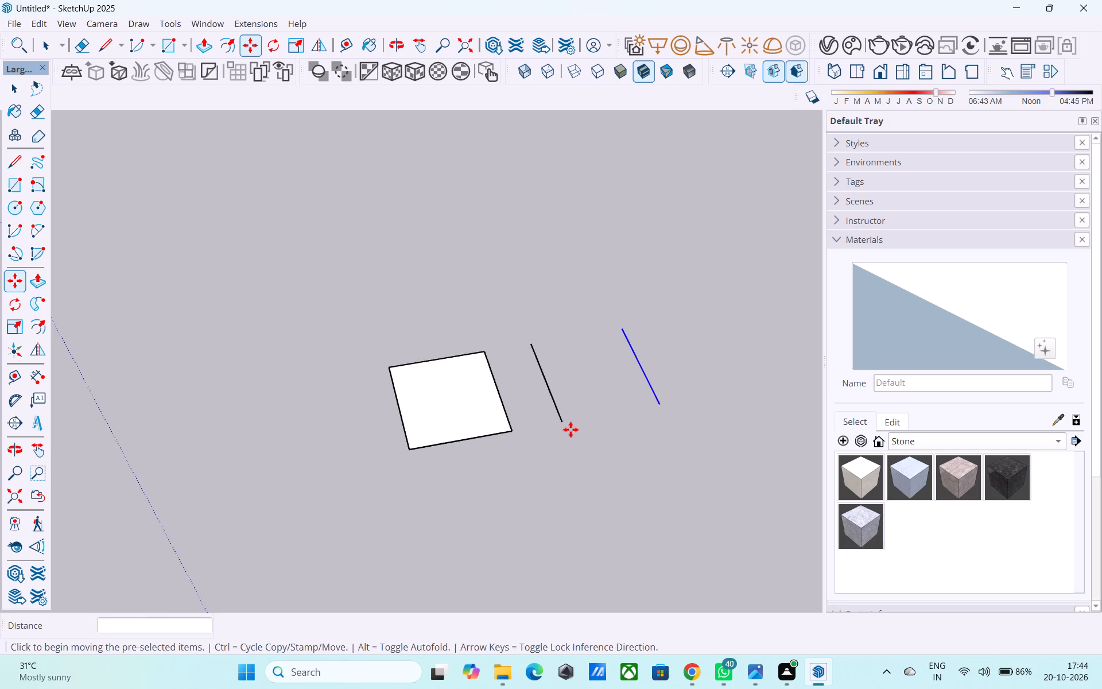
{"action": "middle_click_drag", "start_coordinate": [533, 438], "coordinate": [782, 409]}
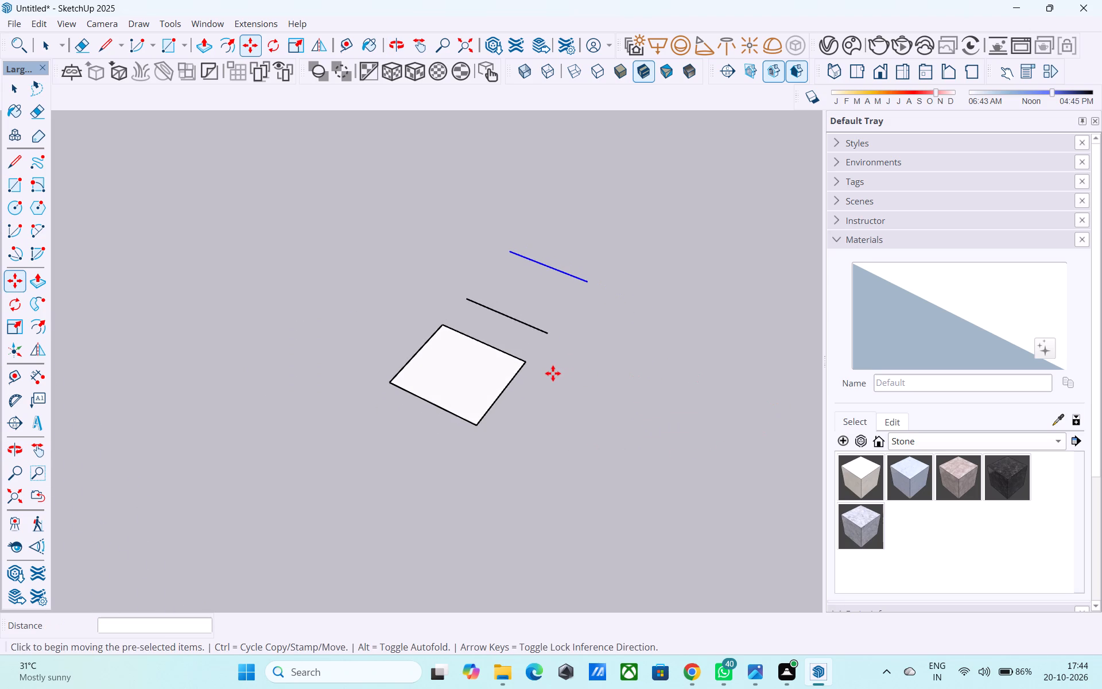
{"action": "middle_click_drag", "start_coordinate": [552, 372], "coordinate": [556, 404]}
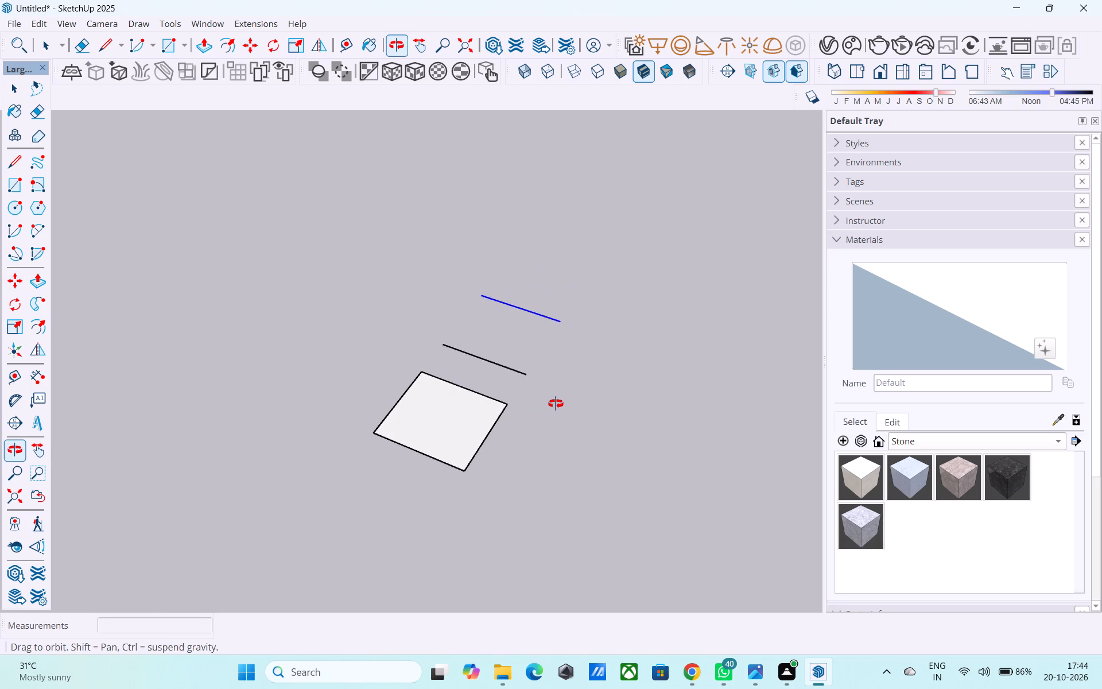
{"action": "middle_click_drag", "start_coordinate": [556, 404], "coordinate": [541, 404]}
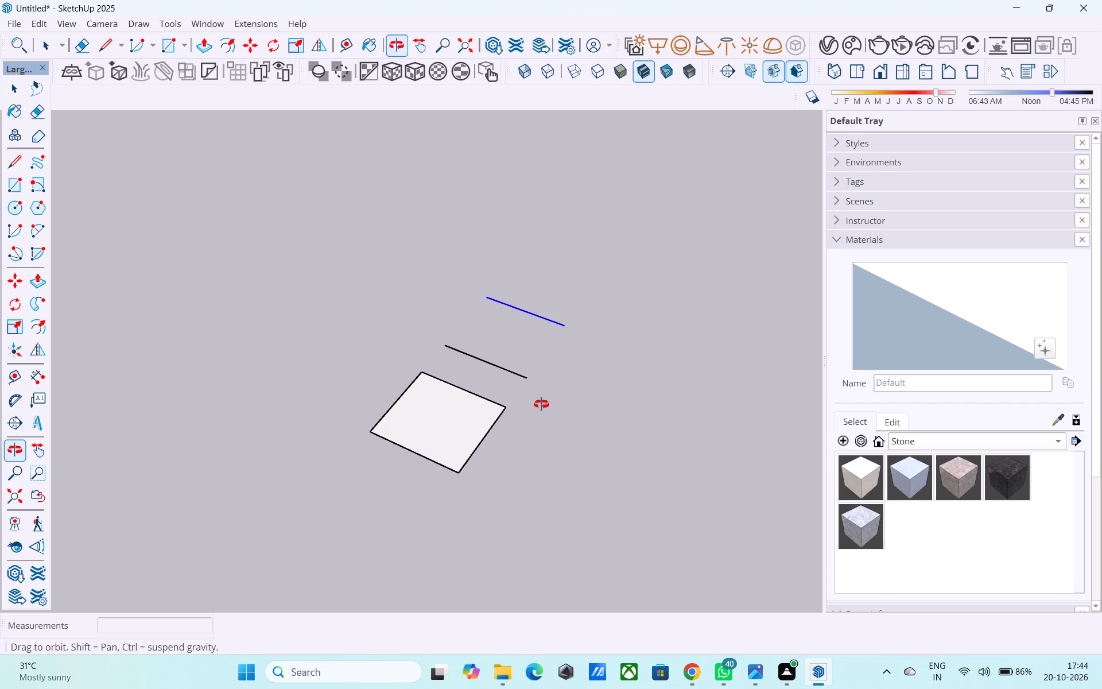
{"action": "middle_click_drag", "start_coordinate": [541, 404], "coordinate": [460, 454]}
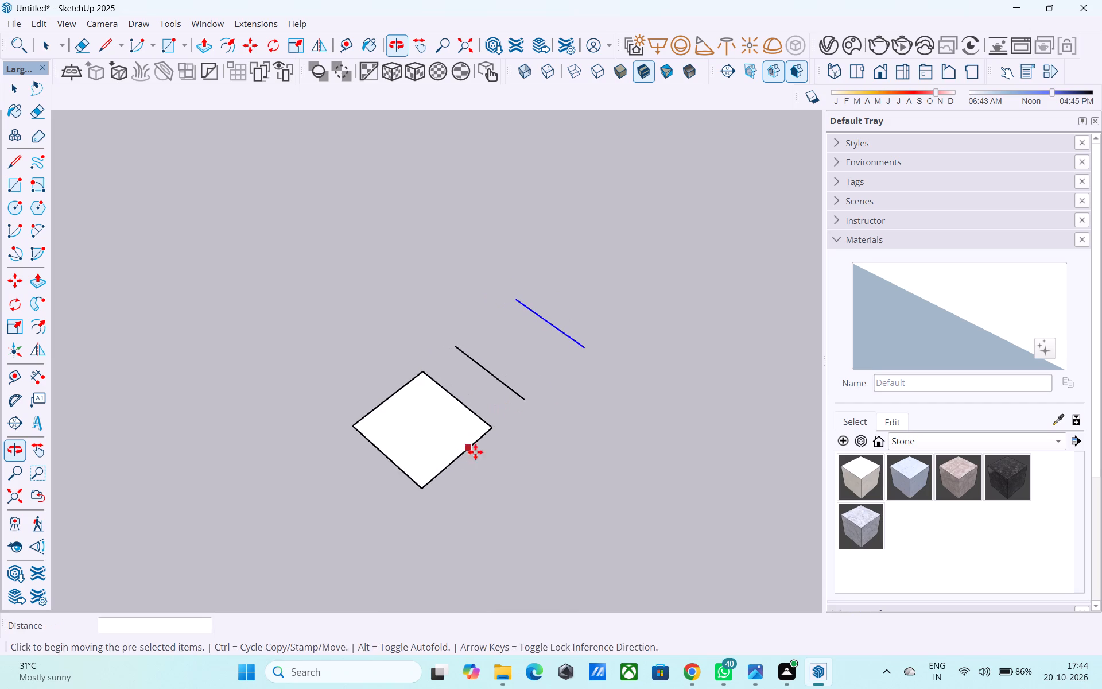
{"action": "key", "text": "l"}
{"action": "left_click", "coordinate": [493, 431]}
{"action": "left_click", "coordinate": [588, 347]}
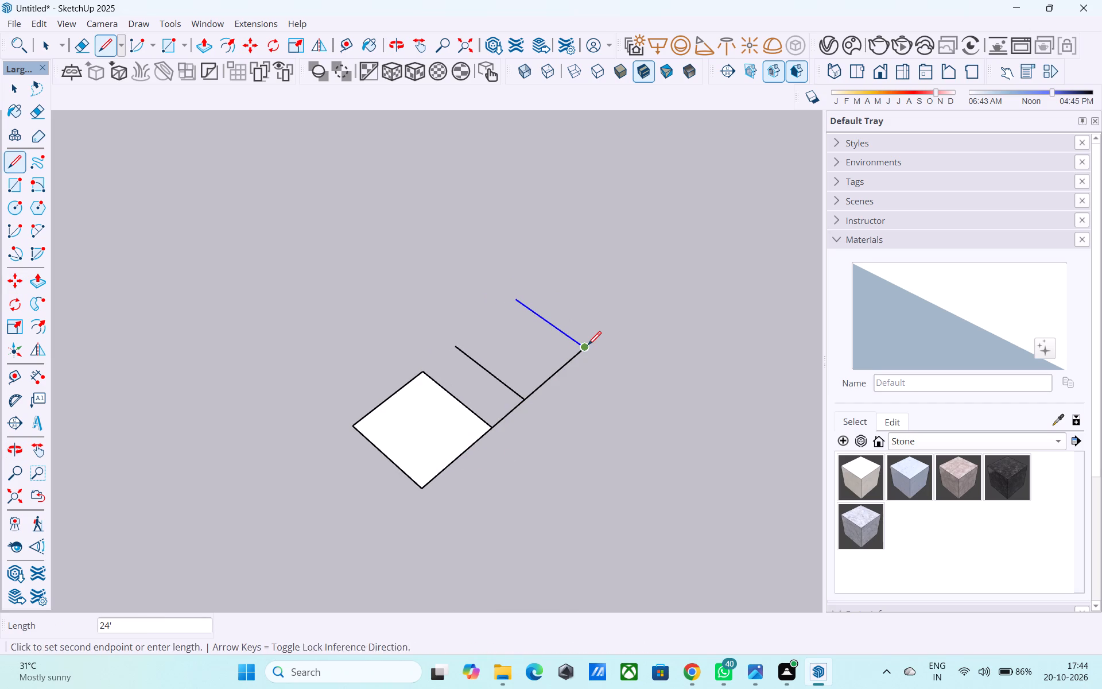
Copy the square's edge opposite the 24' line 14' outward along the red axis.
{"action": "key", "text": "space"}
{"action": "scroll", "coordinate": [544, 375], "scroll_direction": "down", "scroll_amount": 4}
{"action": "middle_click_drag", "start_coordinate": [526, 384], "coordinate": [619, 348]}
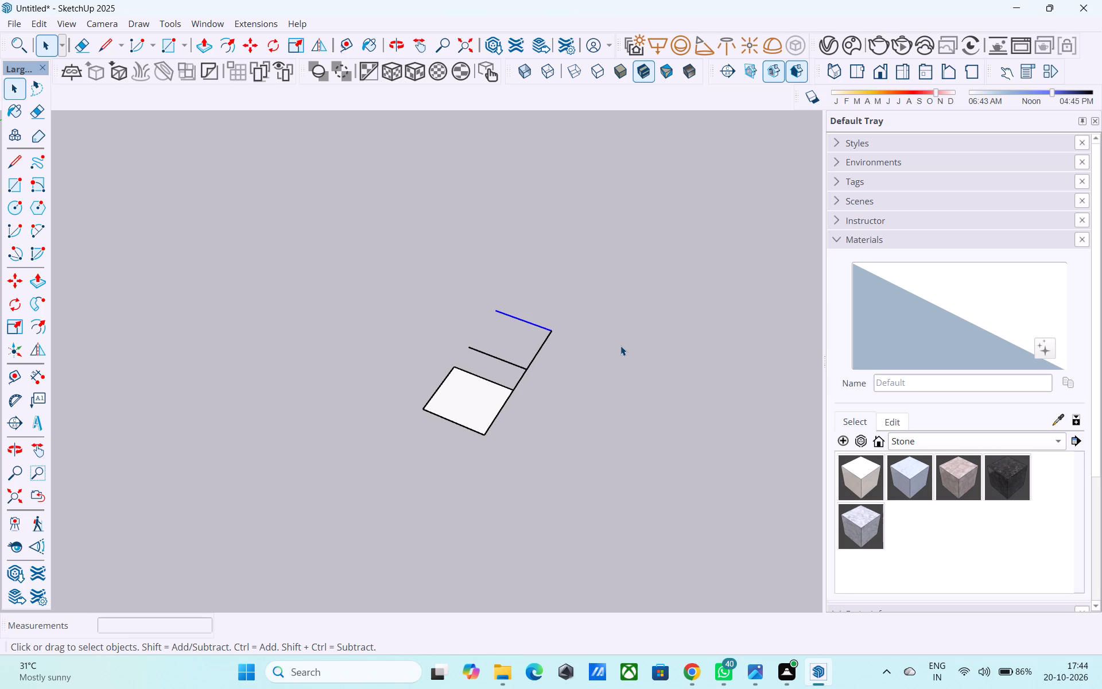
{"action": "scroll", "coordinate": [622, 346], "scroll_direction": "down", "scroll_amount": 3}
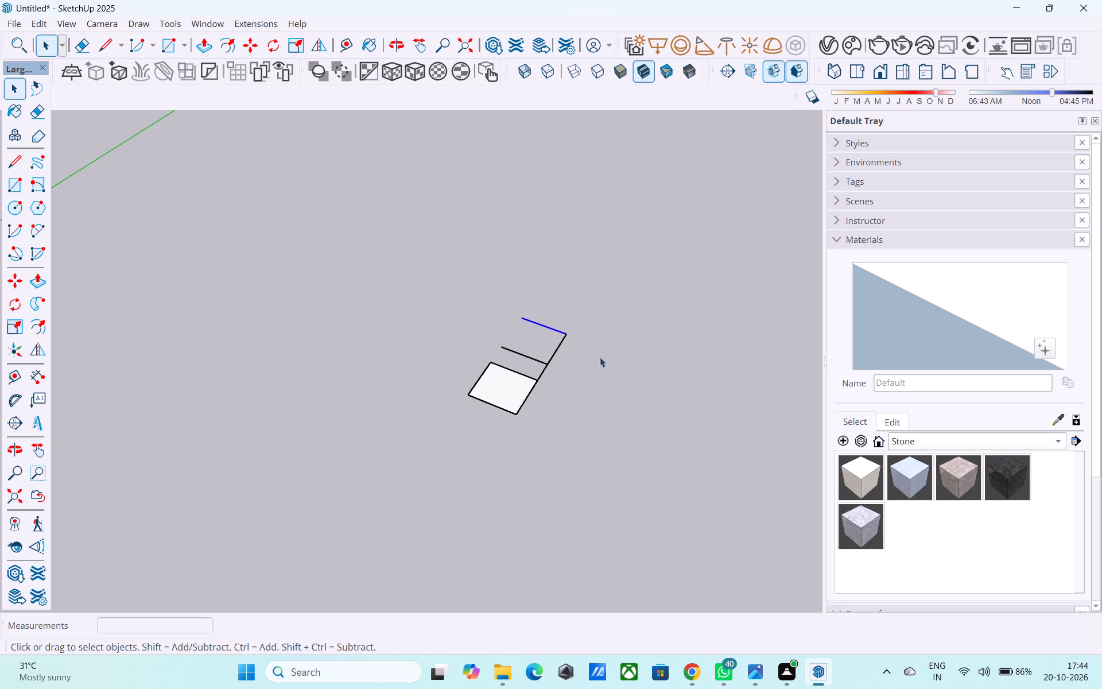
{"action": "middle_click_drag", "start_coordinate": [592, 358], "coordinate": [666, 327]}
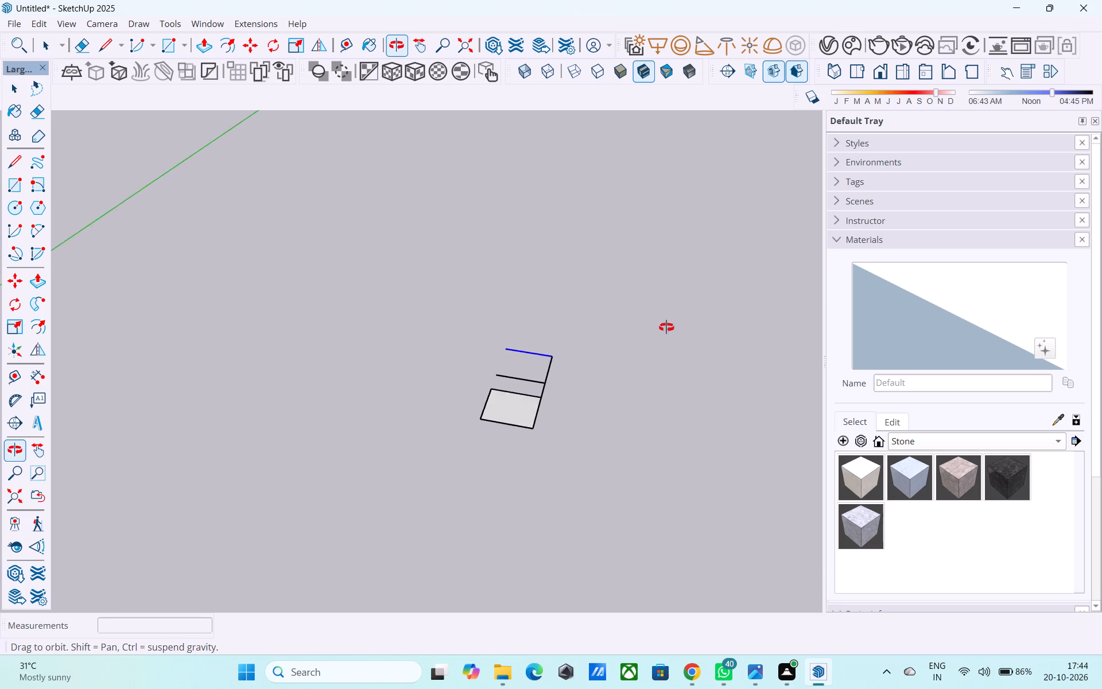
{"action": "middle_click_drag", "start_coordinate": [666, 327], "coordinate": [669, 322]}
{"action": "middle_click_drag", "start_coordinate": [659, 339], "coordinate": [688, 340], "text": "shift"}
{"action": "scroll", "coordinate": [519, 456], "scroll_direction": "up", "scroll_amount": 6}
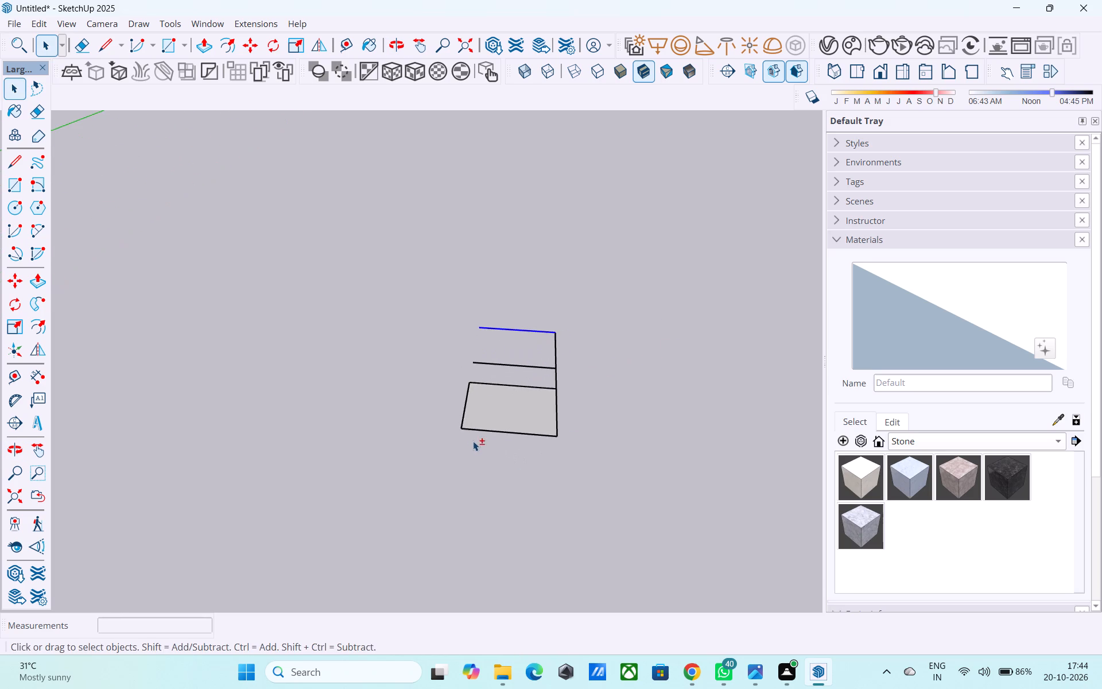
{"action": "middle_click_drag", "start_coordinate": [473, 441], "coordinate": [476, 429], "text": "shift"}
{"action": "scroll", "coordinate": [467, 427], "scroll_direction": "up", "scroll_amount": 4}
{"action": "left_click", "coordinate": [463, 411]}
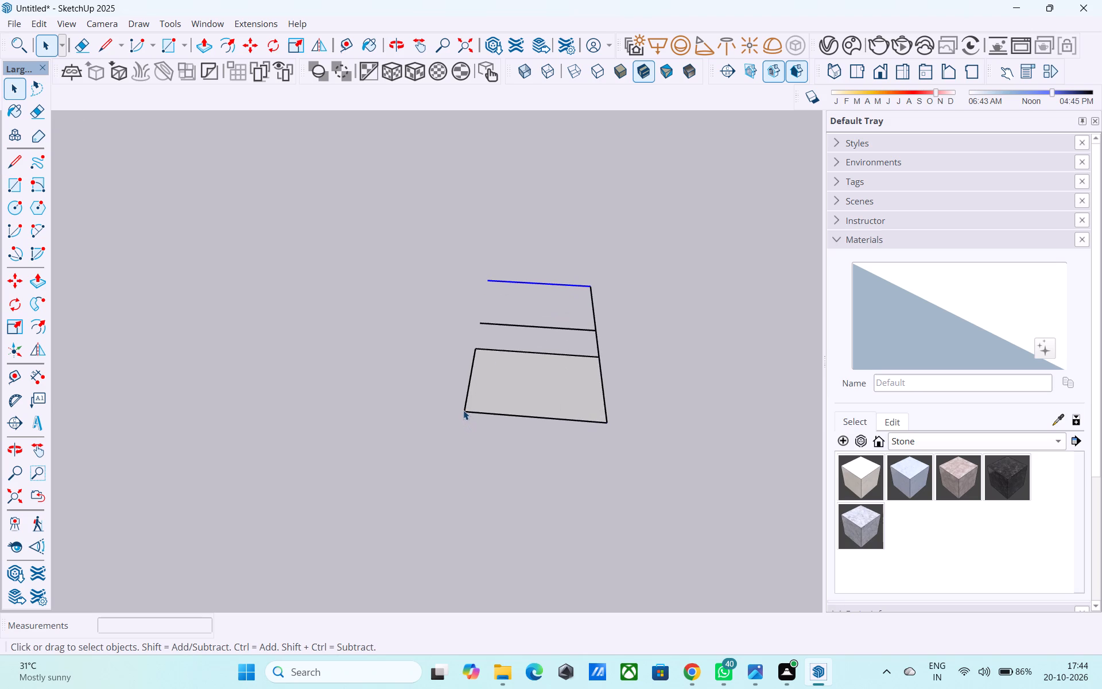
{"action": "scroll", "coordinate": [463, 412], "scroll_direction": "up", "scroll_amount": 4}
{"action": "left_click", "coordinate": [466, 399]}
{"action": "key", "text": "m"}
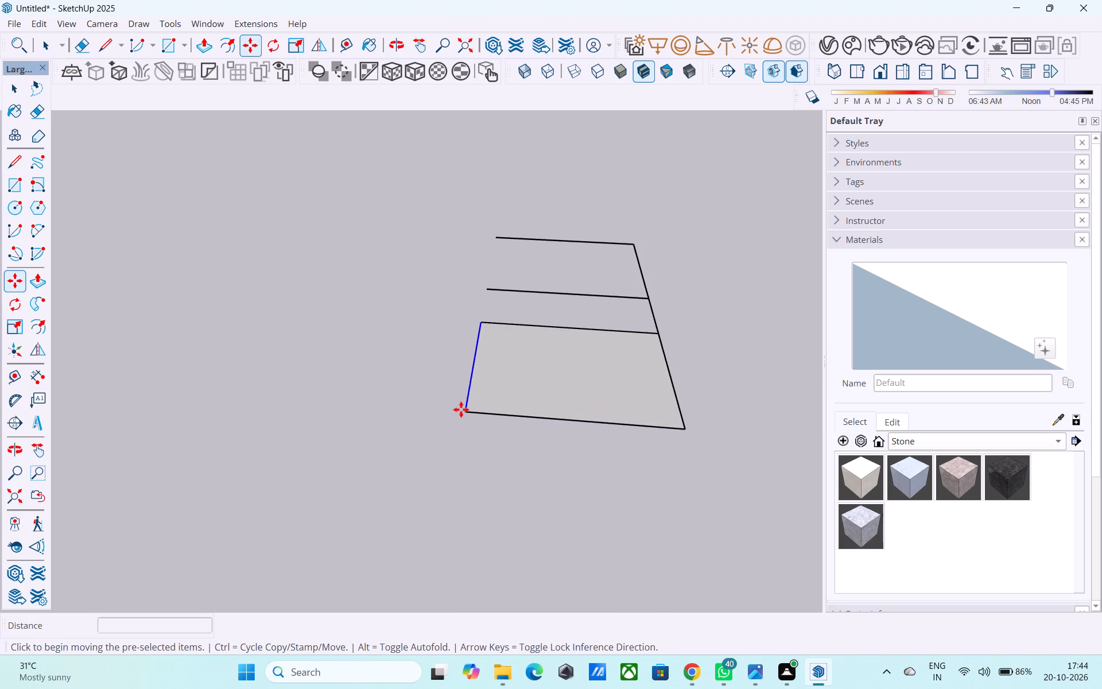
{"action": "left_click", "coordinate": [470, 411]}
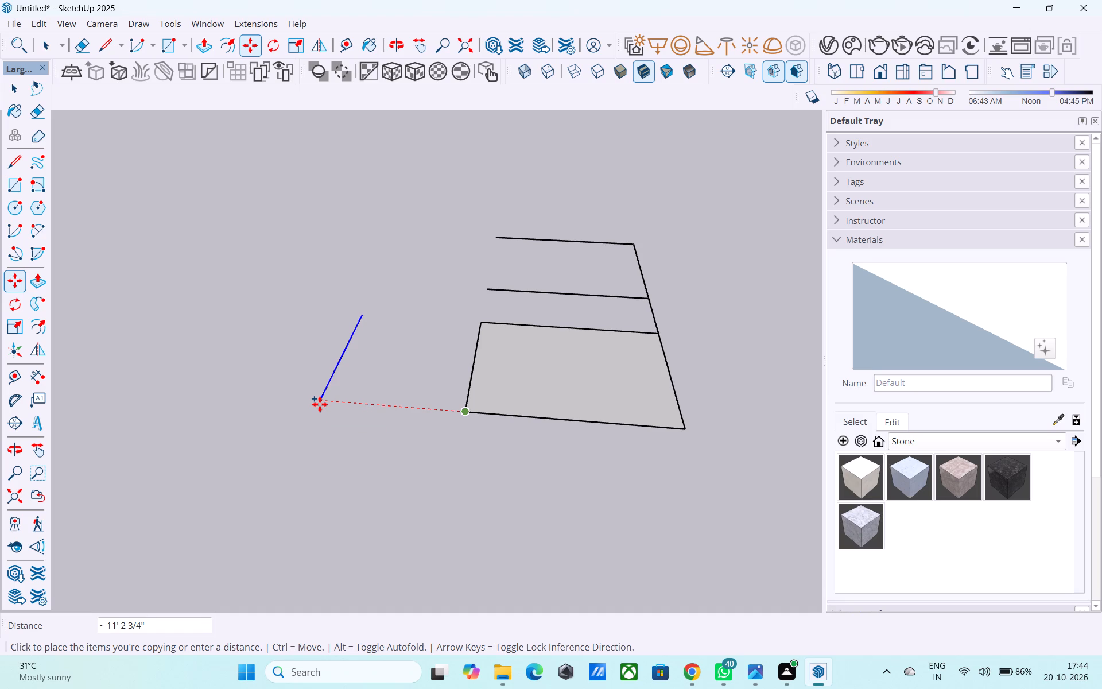
{"action": "type", "text": "14'"}
{"action": "key", "text": "Return"}
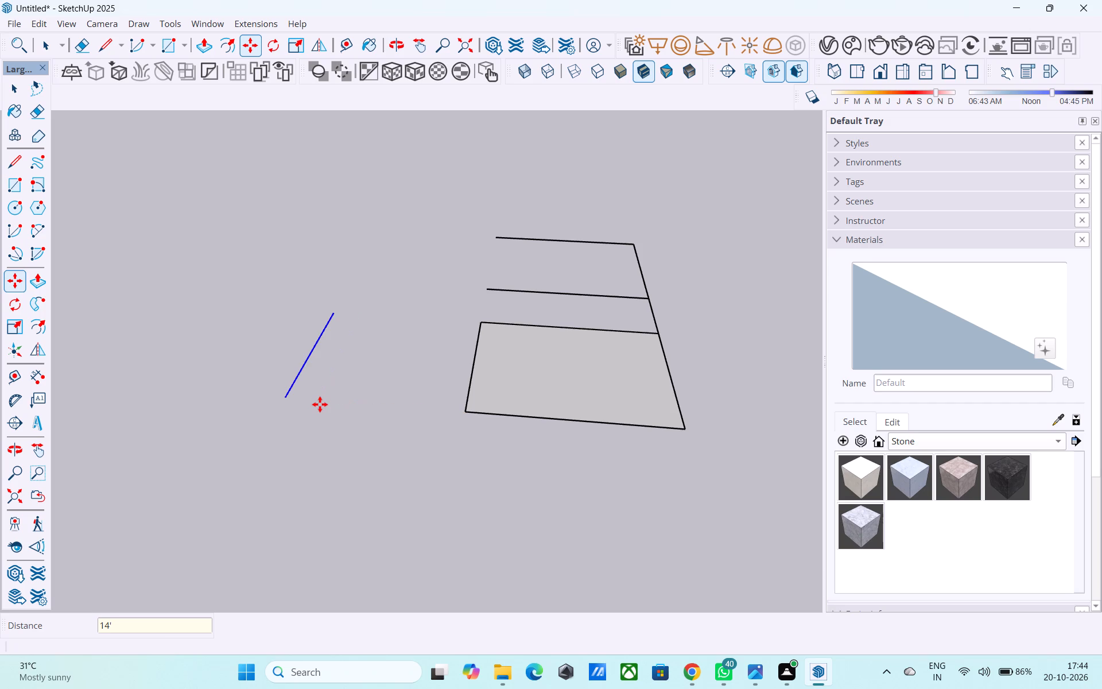
Copy the new offset edge another 16' outward along the red axis.
{"action": "middle_click_drag", "start_coordinate": [356, 354], "coordinate": [452, 526]}
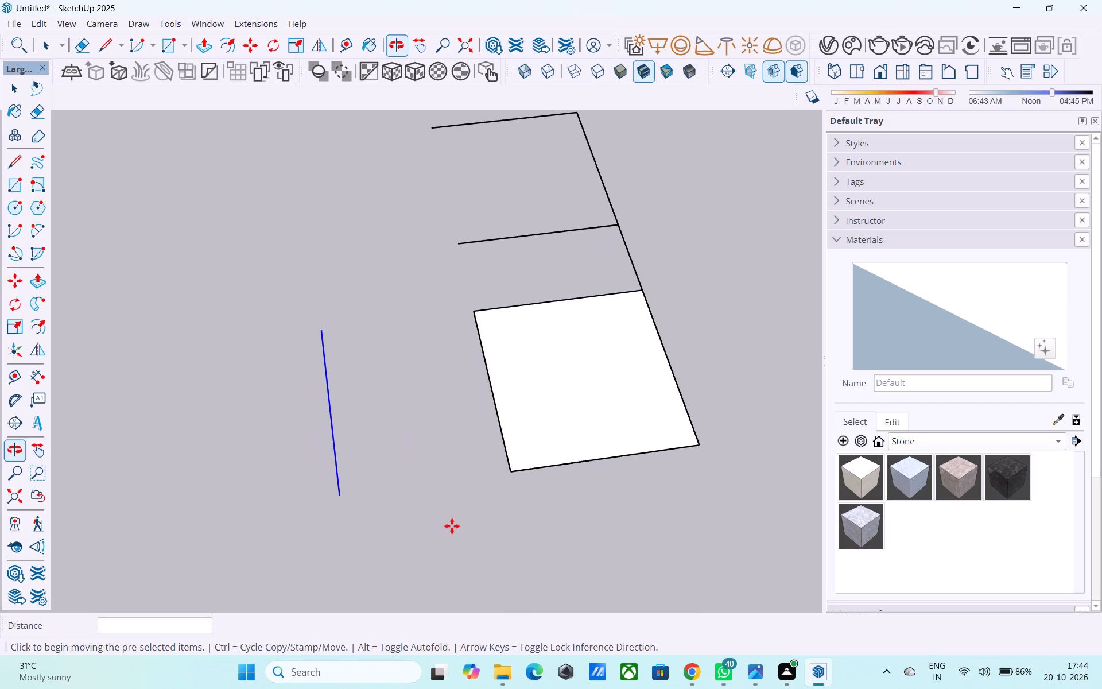
{"action": "middle_click_drag", "start_coordinate": [452, 526], "coordinate": [452, 527]}
{"action": "scroll", "coordinate": [536, 444], "scroll_direction": "down", "scroll_amount": 3}
{"action": "middle_click_drag", "start_coordinate": [509, 475], "coordinate": [483, 449]}
{"action": "scroll", "coordinate": [354, 504], "scroll_direction": "up", "scroll_amount": 3}
{"action": "scroll", "coordinate": [546, 436], "scroll_direction": "down", "scroll_amount": 4}
{"action": "scroll", "coordinate": [476, 444], "scroll_direction": "up", "scroll_amount": 4}
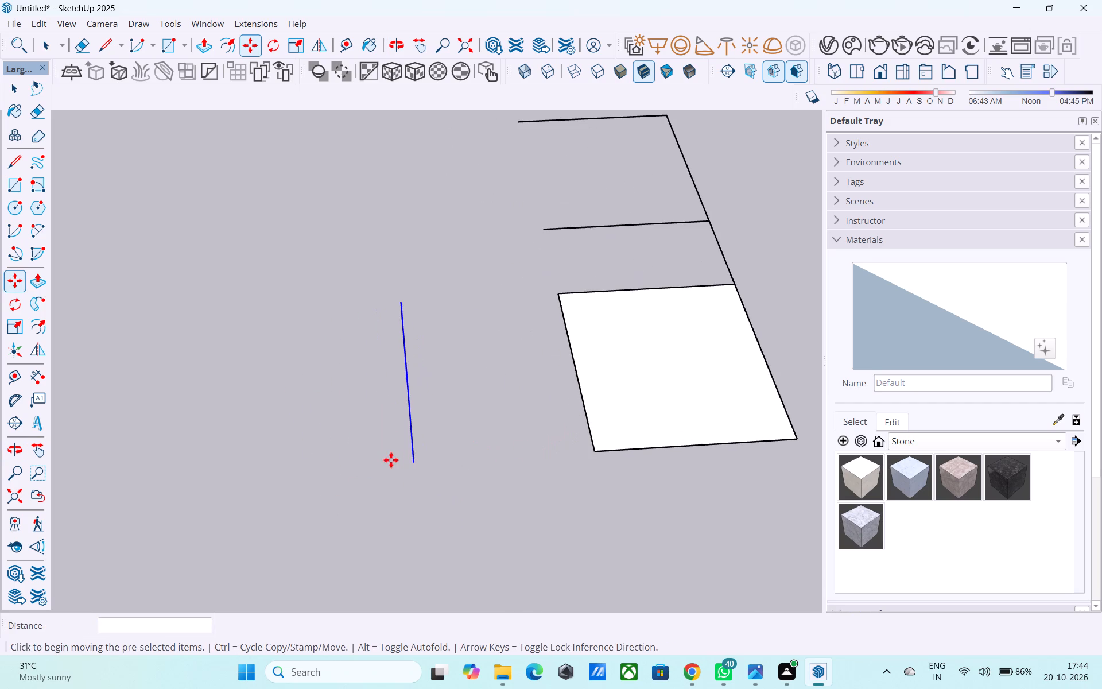
{"action": "left_click", "coordinate": [414, 459]}
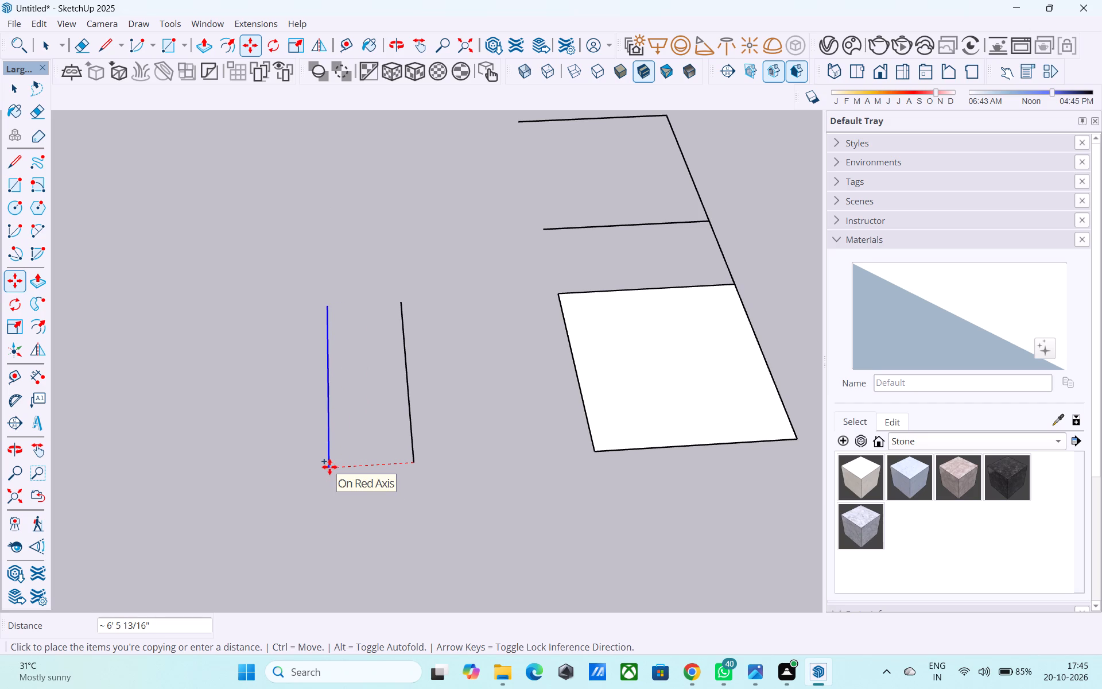
{"action": "type", "text": "16'"}
{"action": "key", "text": "Return"}
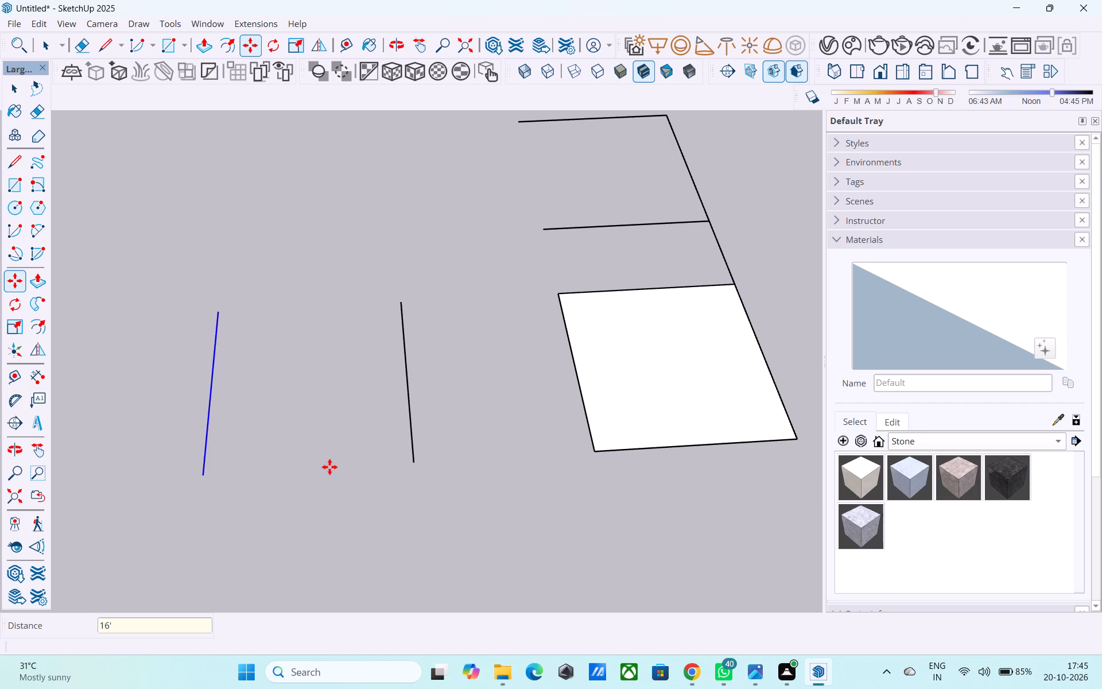
Draw a line about 53' long along the green axis from the inner end of the farthest red-direction copy.
{"action": "scroll", "coordinate": [253, 494], "scroll_direction": "down", "scroll_amount": 7}
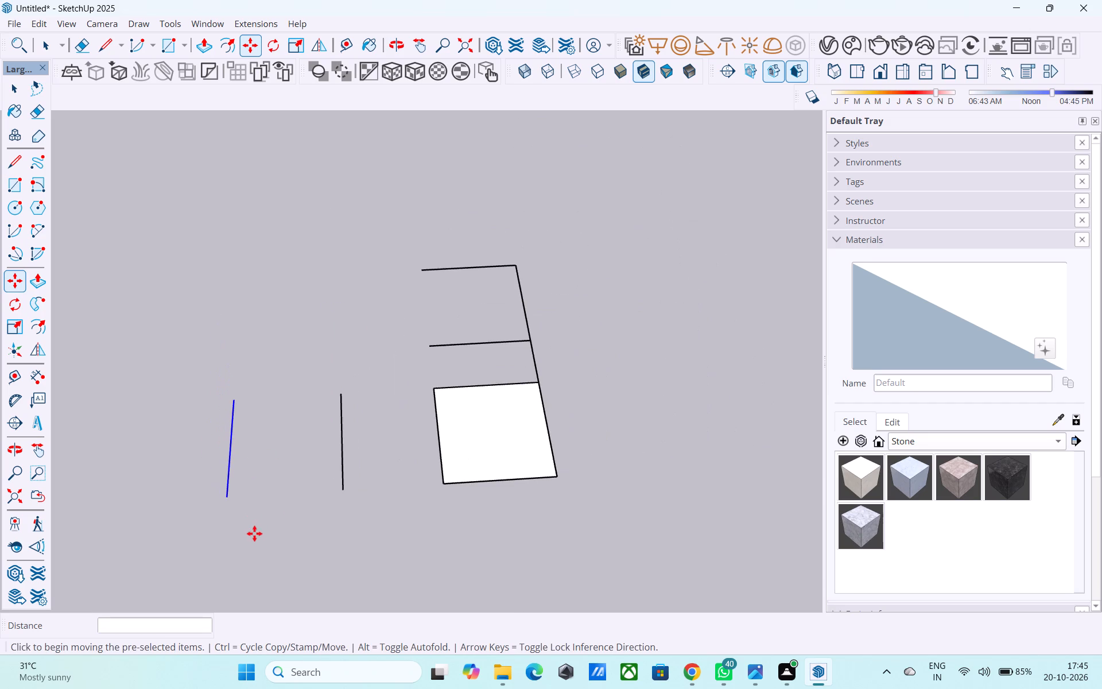
{"action": "scroll", "coordinate": [575, 480], "scroll_direction": "down", "scroll_amount": 3}
{"action": "middle_click_drag", "start_coordinate": [490, 481], "coordinate": [456, 405]}
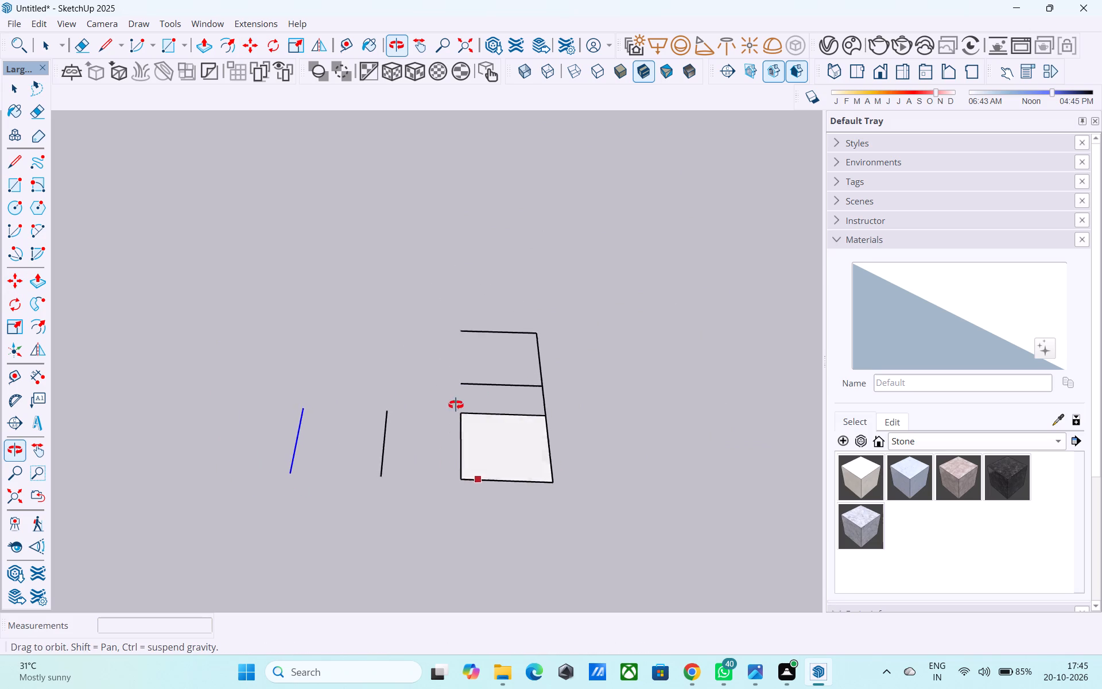
{"action": "middle_click_drag", "start_coordinate": [456, 405], "coordinate": [479, 370]}
{"action": "scroll", "coordinate": [387, 355], "scroll_direction": "down", "scroll_amount": 3}
{"action": "middle_click_drag", "start_coordinate": [387, 355], "coordinate": [437, 367]}
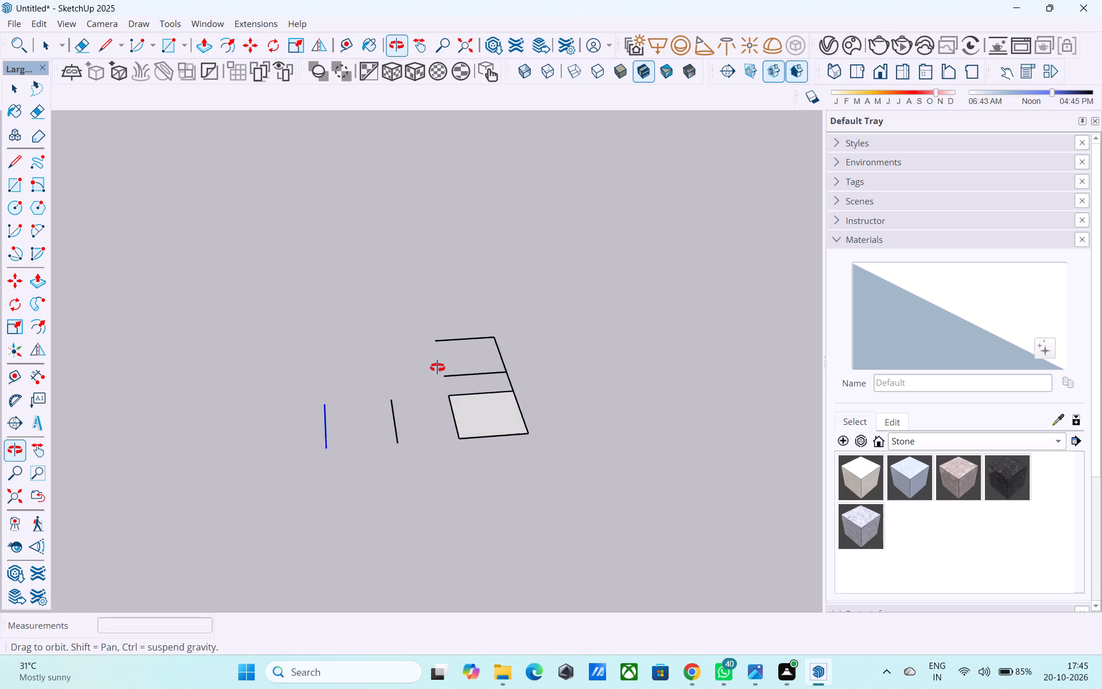
{"action": "middle_click_drag", "start_coordinate": [437, 367], "coordinate": [457, 428]}
{"action": "scroll", "coordinate": [479, 455], "scroll_direction": "down", "scroll_amount": 5}
{"action": "middle_click_drag", "start_coordinate": [479, 484], "coordinate": [445, 363]}
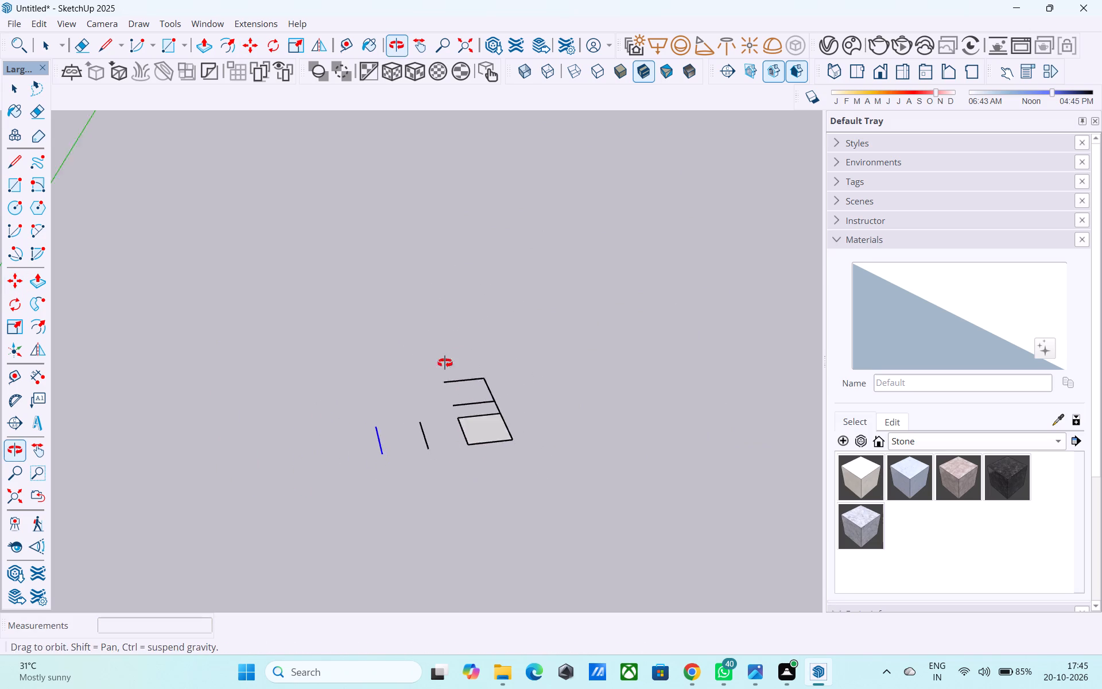
{"action": "middle_click_drag", "start_coordinate": [445, 363], "coordinate": [425, 307]}
{"action": "scroll", "coordinate": [422, 306], "scroll_direction": "up", "scroll_amount": 3}
{"action": "middle_click_drag", "start_coordinate": [420, 326], "coordinate": [419, 350]}
{"action": "scroll", "coordinate": [419, 350], "scroll_direction": "up", "scroll_amount": 2}
{"action": "middle_click_drag", "start_coordinate": [356, 405], "coordinate": [361, 483]}
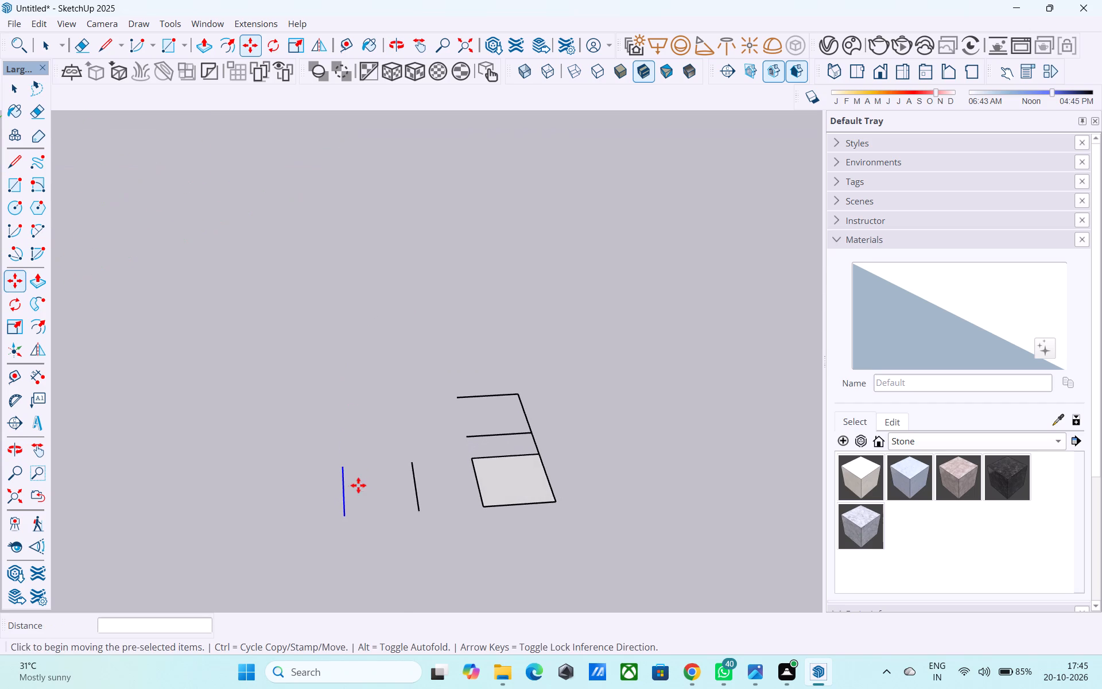
{"action": "scroll", "coordinate": [335, 502], "scroll_direction": "up", "scroll_amount": 4}
{"action": "key", "text": "l"}
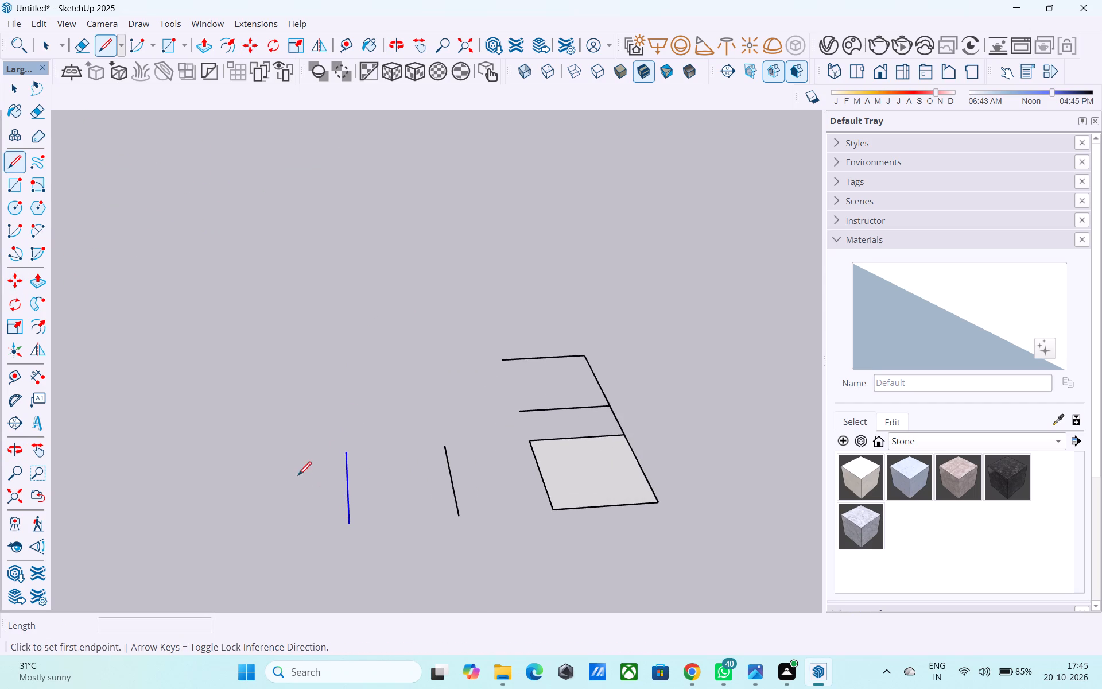
{"action": "scroll", "coordinate": [345, 452], "scroll_direction": "up", "scroll_amount": 5}
{"action": "left_click", "coordinate": [346, 451]}
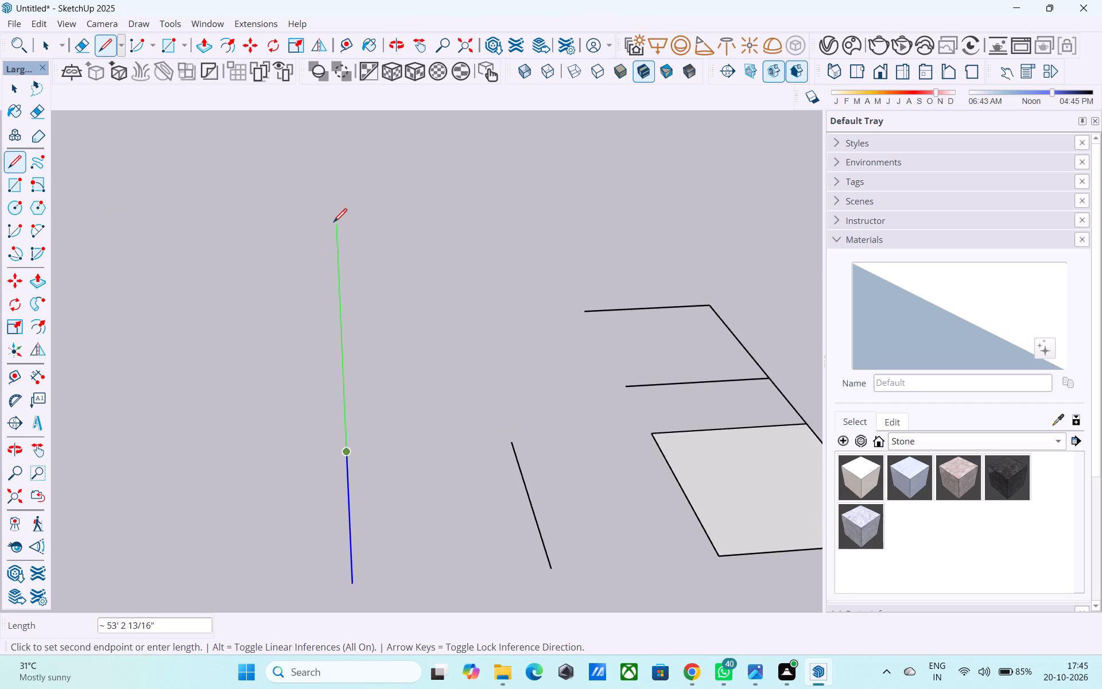
{"action": "left_click", "coordinate": [333, 222]}
Extend the farthest green-direction edge from its free end along the red axis by about 39' 9", crossing the long green-direction line.
{"action": "key", "text": "l"}
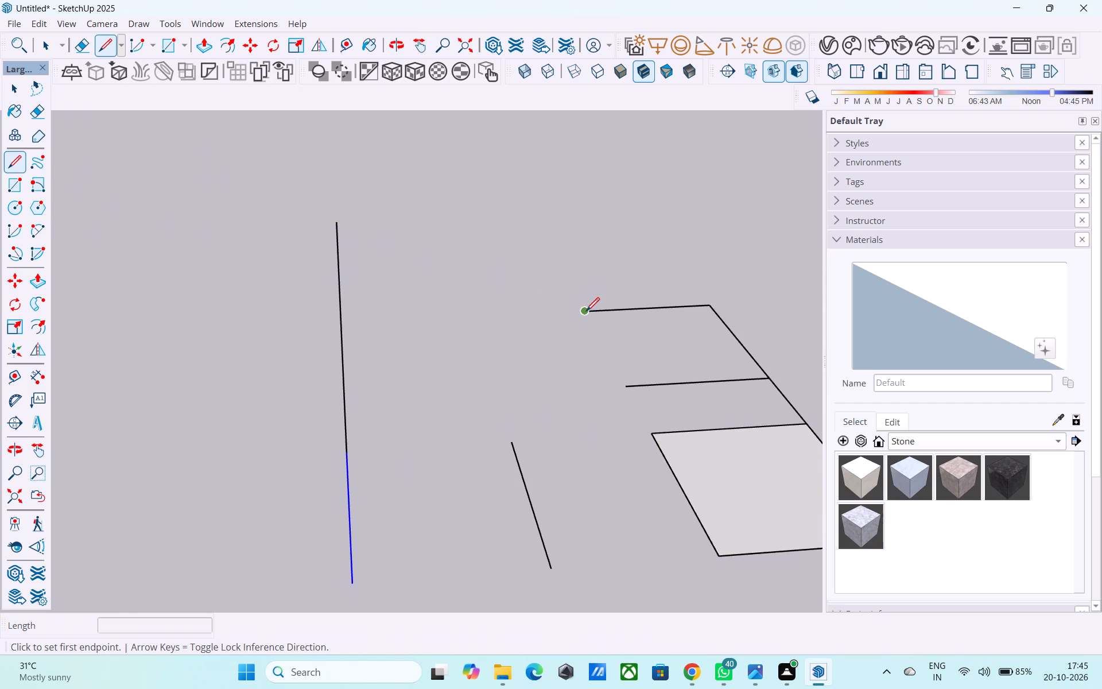
{"action": "left_click", "coordinate": [586, 312]}
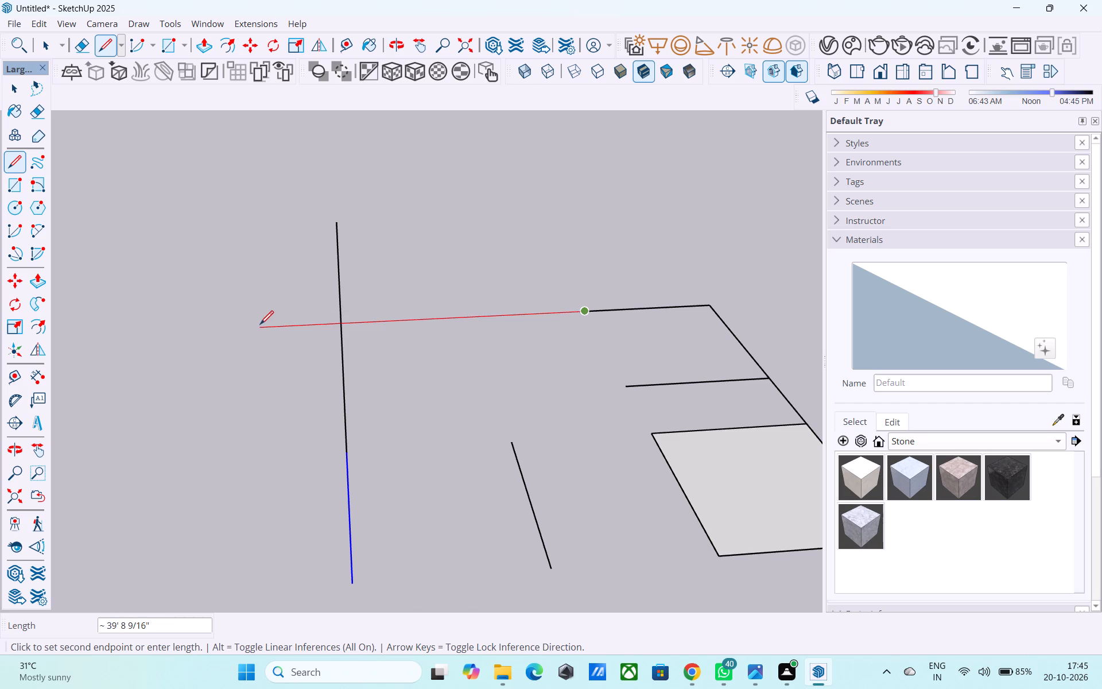
{"action": "left_click", "coordinate": [260, 326]}
Close the plan's base with a 46' line from the outermost copied edge's lower end to the square's outer corner.
{"action": "middle_click_drag", "start_coordinate": [304, 339], "coordinate": [324, 299]}
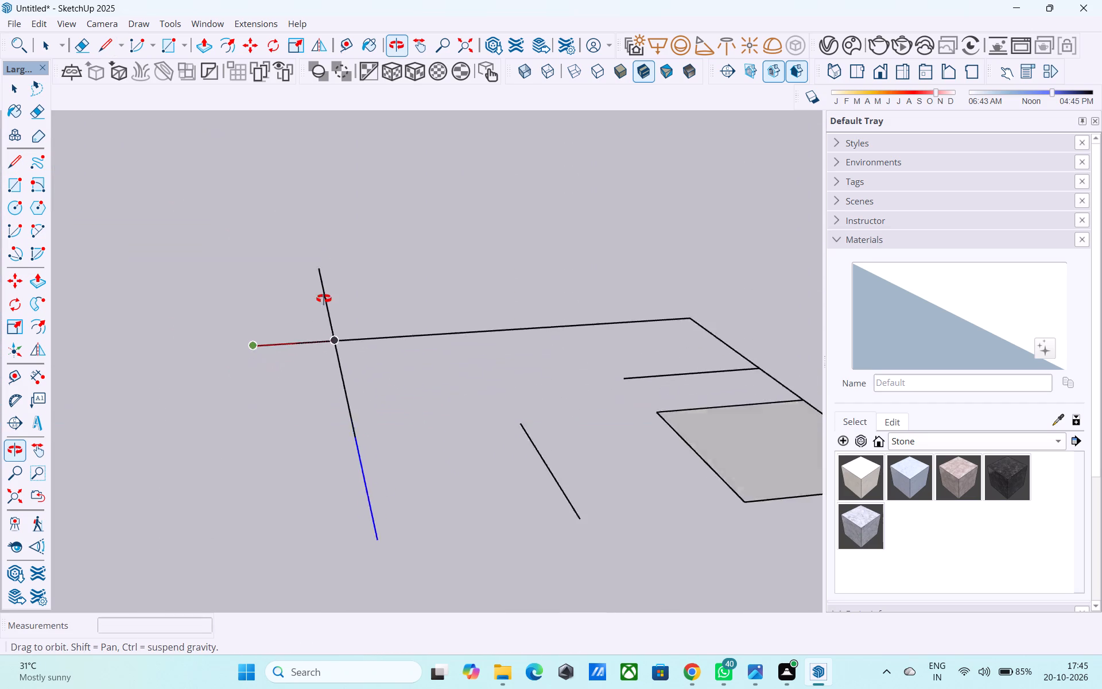
{"action": "middle_click_drag", "start_coordinate": [324, 299], "coordinate": [312, 276]}
{"action": "scroll", "coordinate": [305, 249], "scroll_direction": "down", "scroll_amount": 5}
{"action": "scroll", "coordinate": [338, 412], "scroll_direction": "up", "scroll_amount": 5}
{"action": "key", "text": "l"}
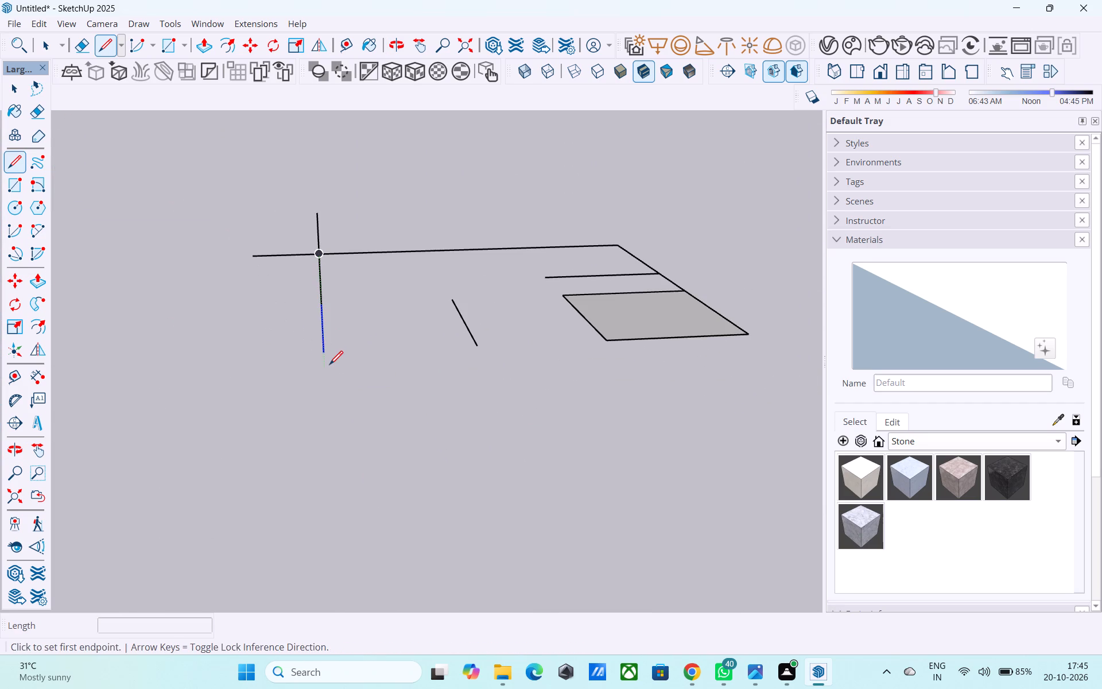
{"action": "left_click", "coordinate": [326, 353]}
{"action": "left_click", "coordinate": [746, 328]}
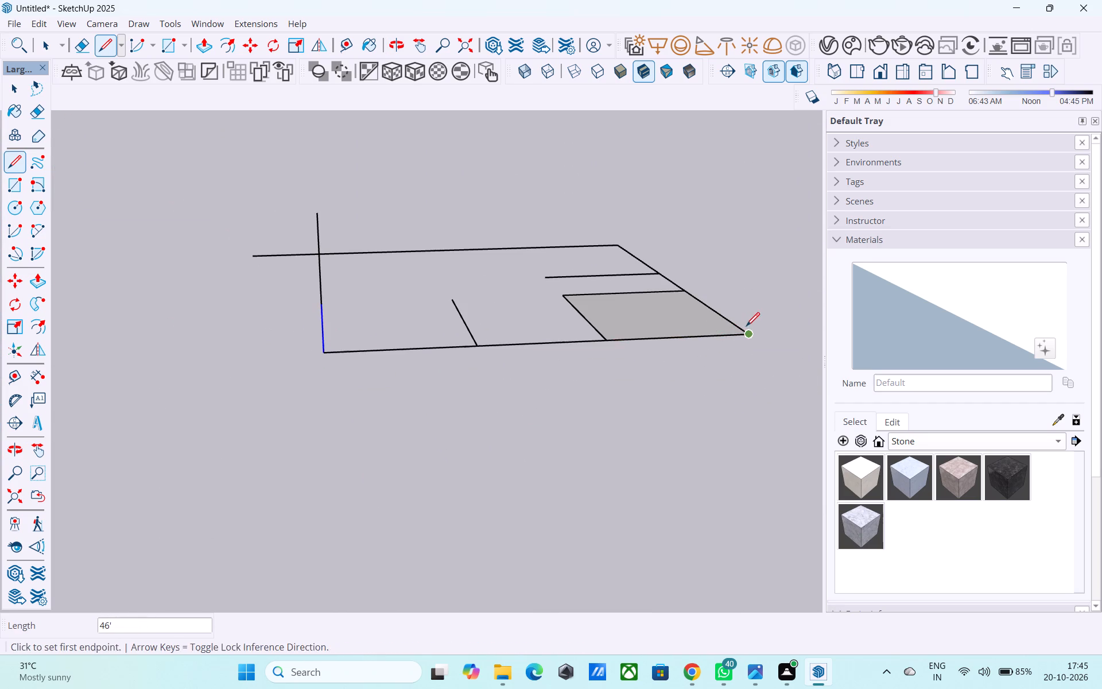
Close two more corner bays with 16' lines from the free ends of the copied edges to the outer boundary.
{"action": "middle_click_drag", "start_coordinate": [448, 233], "coordinate": [449, 374]}
{"action": "scroll", "coordinate": [458, 342], "scroll_direction": "down", "scroll_amount": 3}
{"action": "middle_click_drag", "start_coordinate": [458, 341], "coordinate": [434, 463]}
{"action": "scroll", "coordinate": [433, 465], "scroll_direction": "up", "scroll_amount": 4, "text": "shift"}
{"action": "middle_click_drag", "start_coordinate": [434, 463], "coordinate": [427, 455]}
{"action": "scroll", "coordinate": [418, 437], "scroll_direction": "down", "scroll_amount": 2}
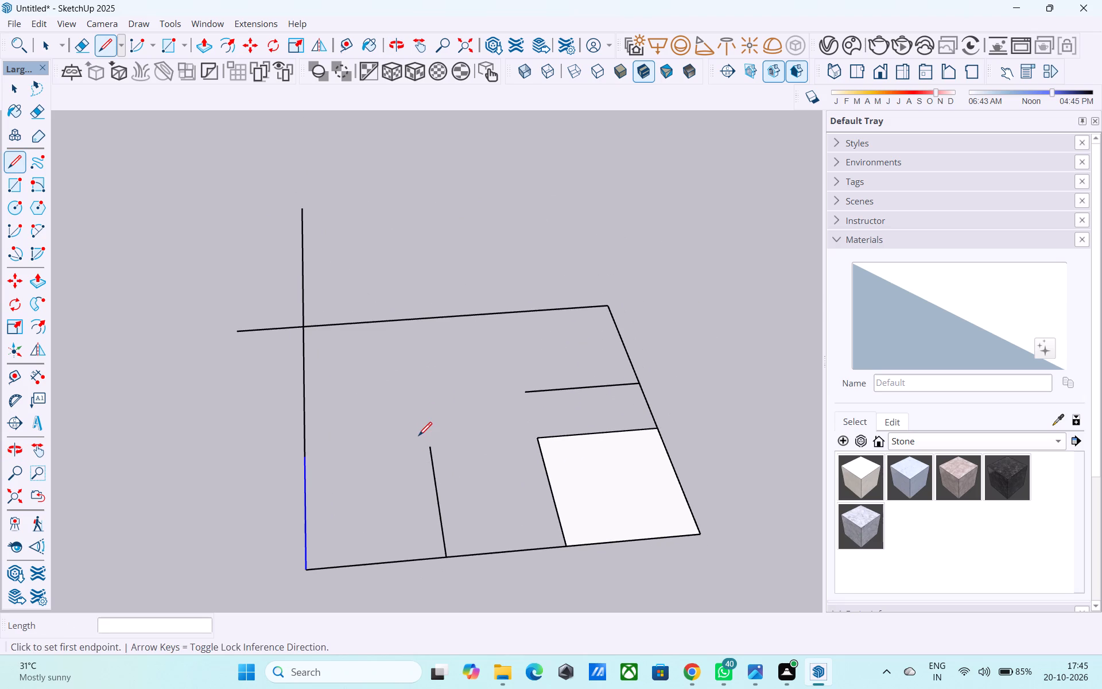
{"action": "left_click", "coordinate": [526, 390]}
{"action": "left_click", "coordinate": [507, 311]}
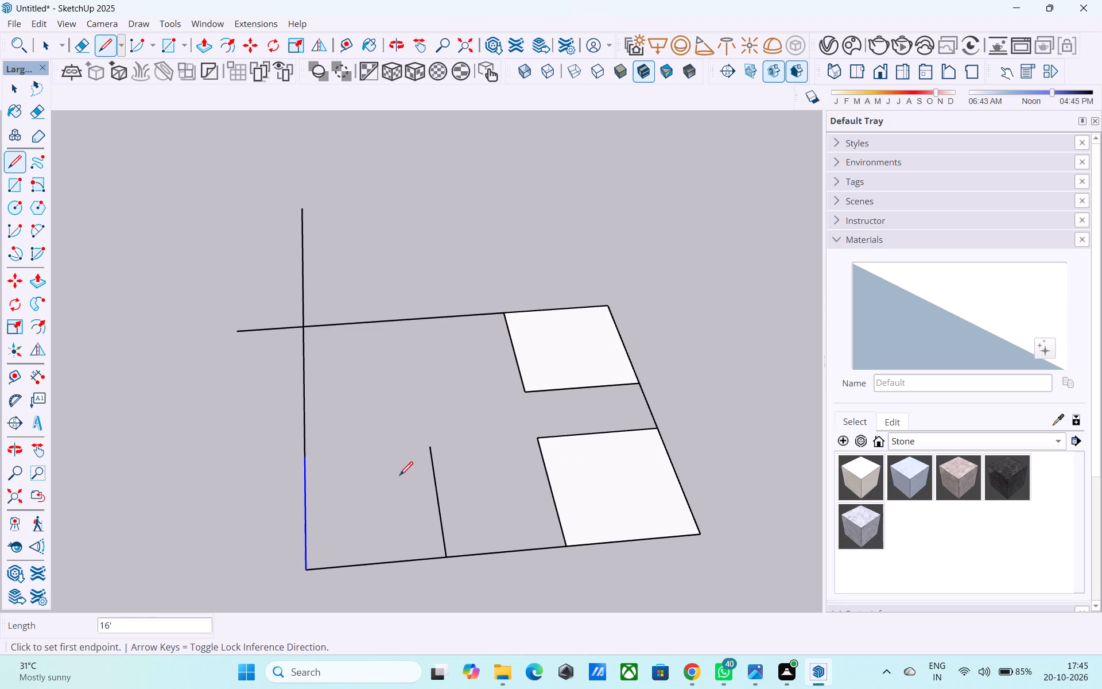
{"action": "left_click", "coordinate": [430, 448]}
{"action": "left_click", "coordinate": [311, 453]}
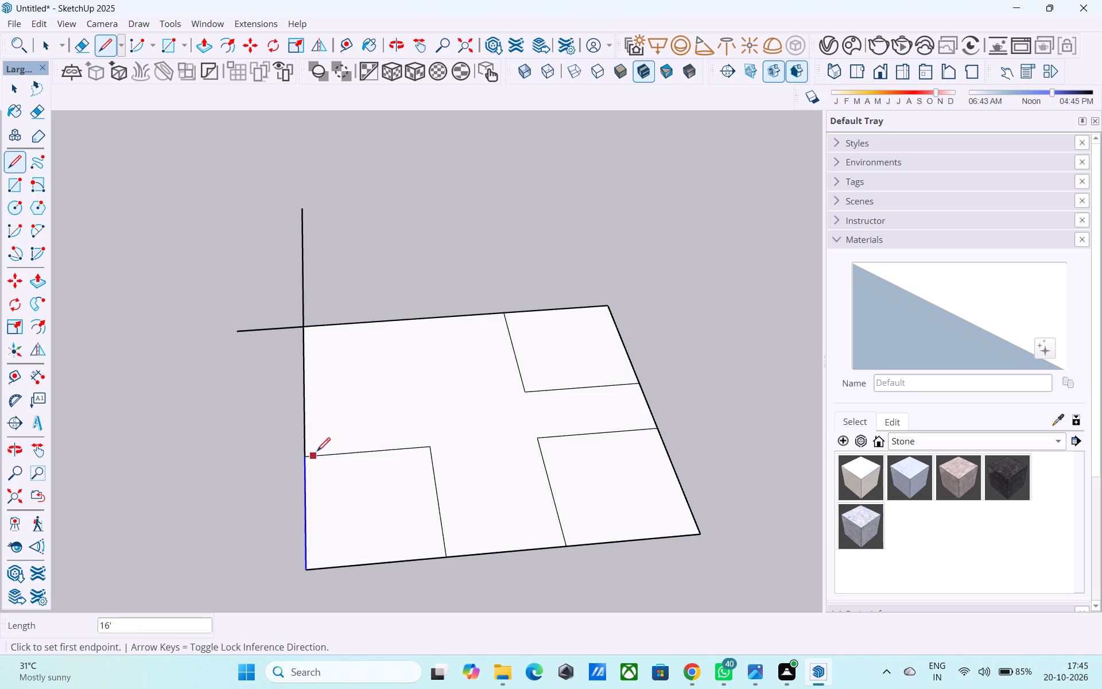
Mark out the fourth corner bay with a 30' red-direction line and a 24' green-direction line from the neighbouring bays' inner corners.
{"action": "left_click", "coordinate": [527, 383]}
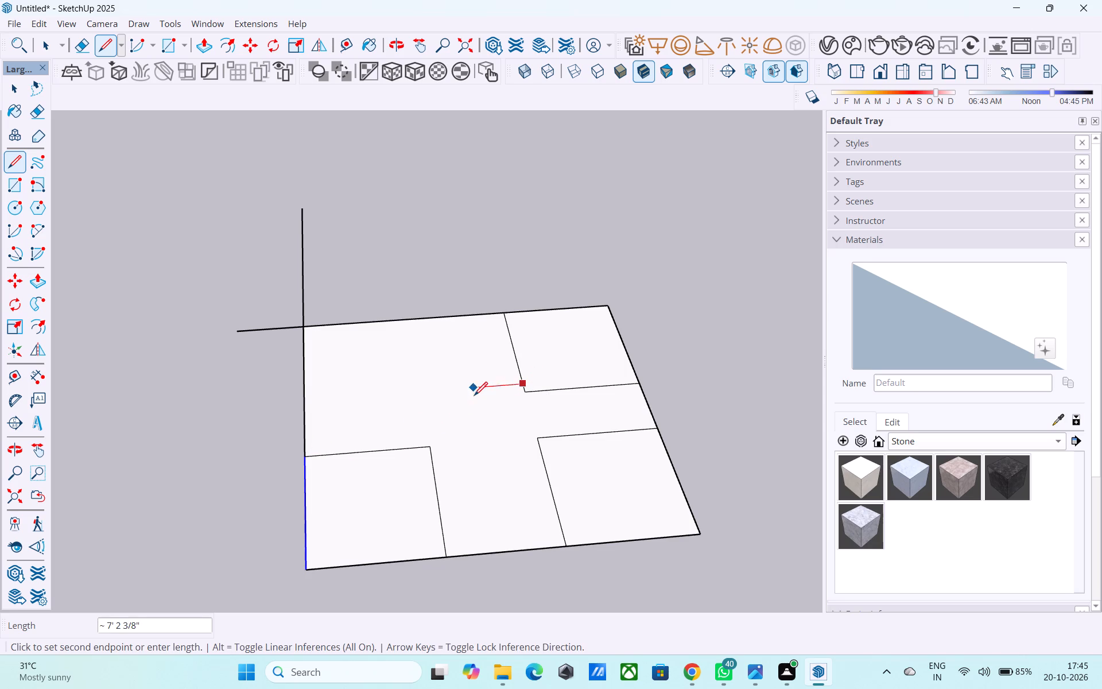
{"action": "type", "text": "ll"}
{"action": "left_click", "coordinate": [527, 392]}
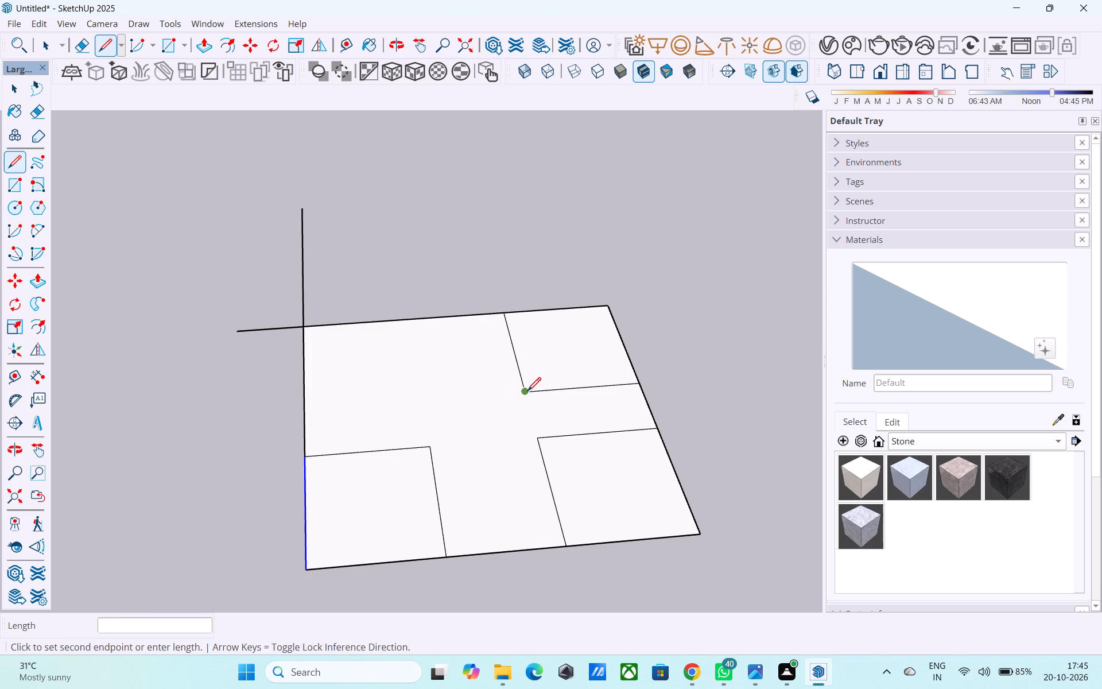
{"action": "left_click", "coordinate": [306, 405]}
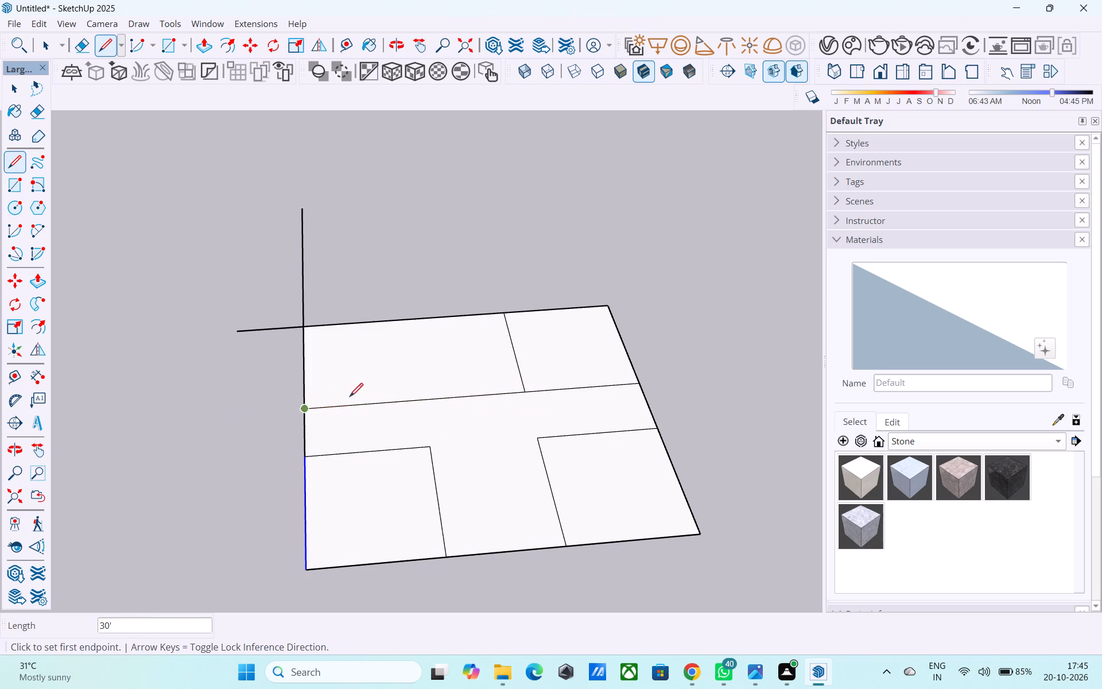
{"action": "left_click", "coordinate": [433, 450]}
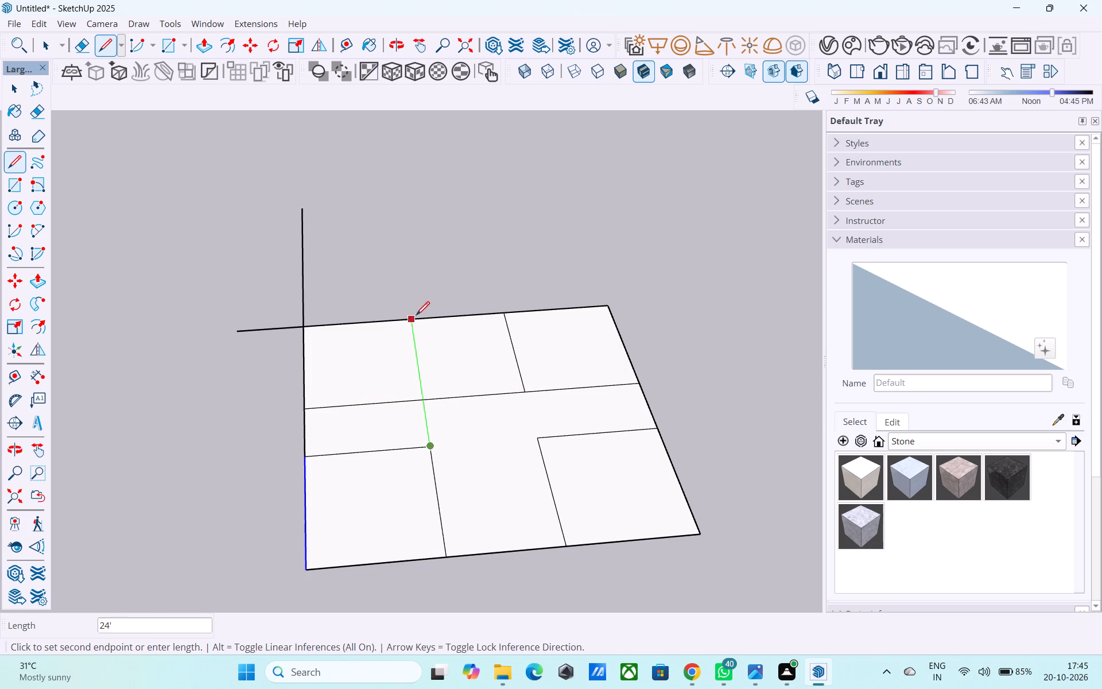
{"action": "left_click", "coordinate": [415, 315]}
Erase the line segments crossing the central strips so that only the four corner bays remain outlined around a cross-shaped passage.
{"action": "middle_click_drag", "start_coordinate": [510, 402], "coordinate": [117, 429]}
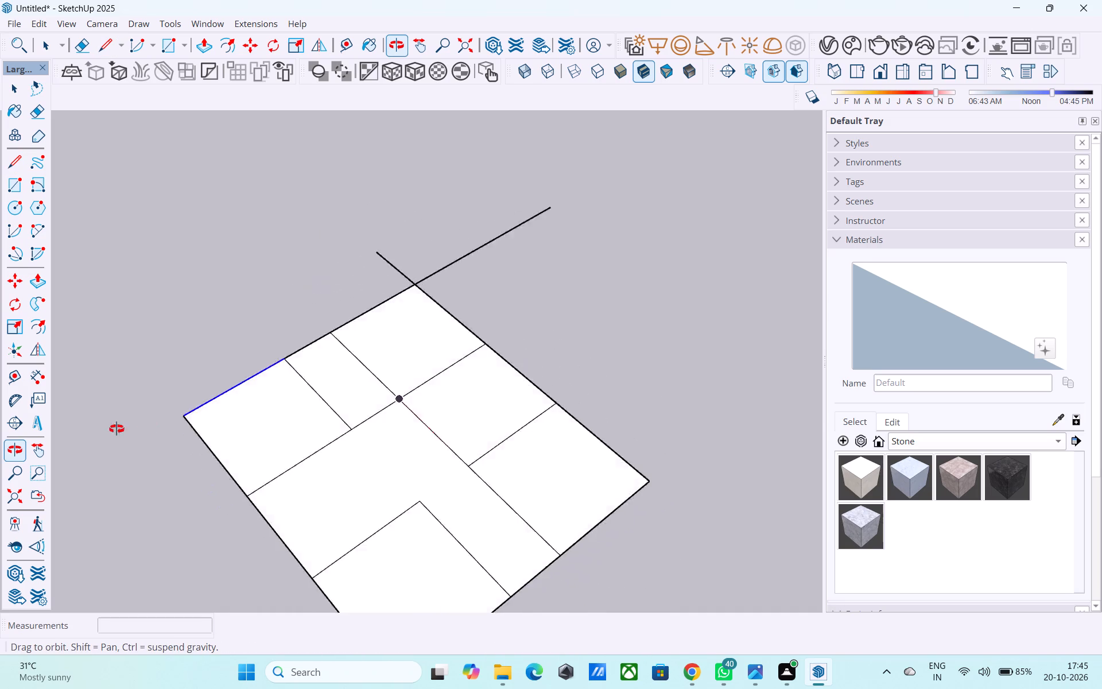
{"action": "middle_click_drag", "start_coordinate": [117, 429], "coordinate": [62, 438]}
{"action": "middle_click_drag", "start_coordinate": [488, 411], "coordinate": [455, 400]}
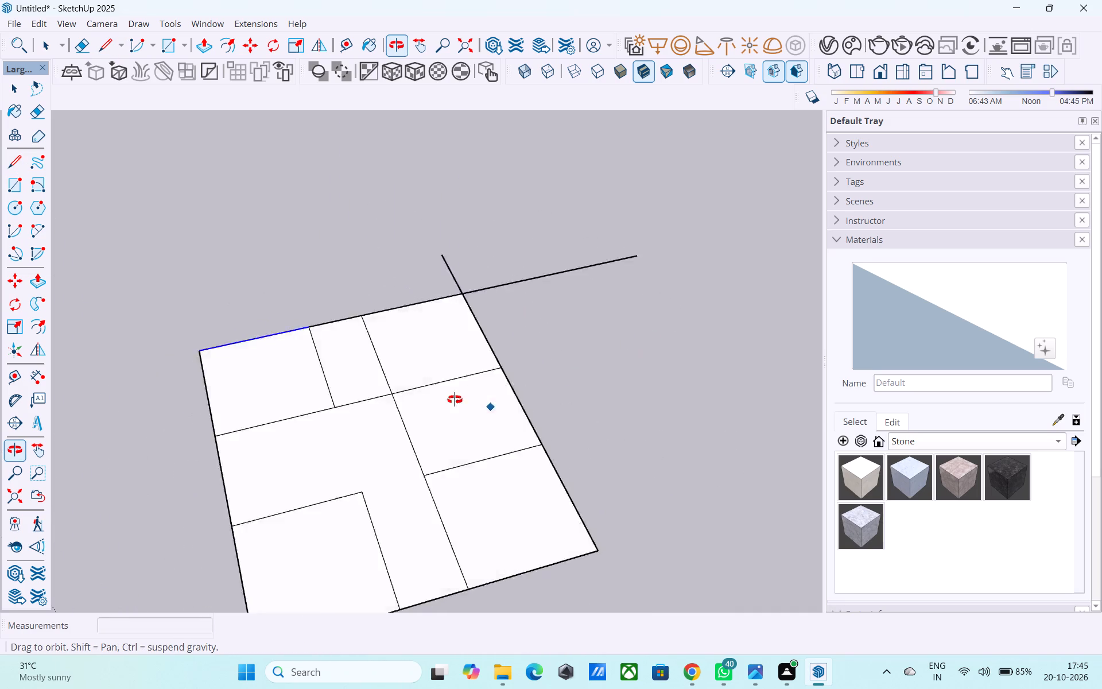
{"action": "middle_click_drag", "start_coordinate": [455, 400], "coordinate": [375, 398]}
{"action": "scroll", "coordinate": [375, 398], "scroll_direction": "up", "scroll_amount": 4}
{"action": "key", "text": "e"}
{"action": "left_click_drag", "start_coordinate": [377, 398], "coordinate": [385, 410]}
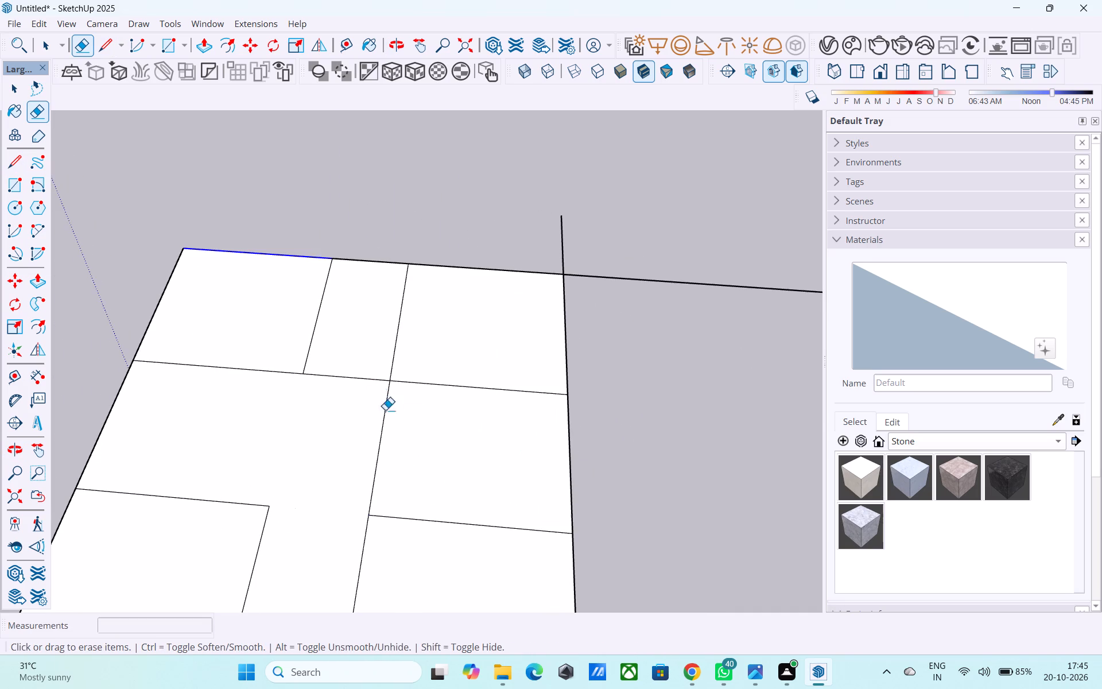
{"action": "left_click_drag", "start_coordinate": [385, 410], "coordinate": [395, 420]}
{"action": "scroll", "coordinate": [486, 435], "scroll_direction": "down", "scroll_amount": 6}
{"action": "left_click_drag", "start_coordinate": [416, 398], "coordinate": [416, 412]}
{"action": "scroll", "coordinate": [351, 486], "scroll_direction": "down", "scroll_amount": 1}
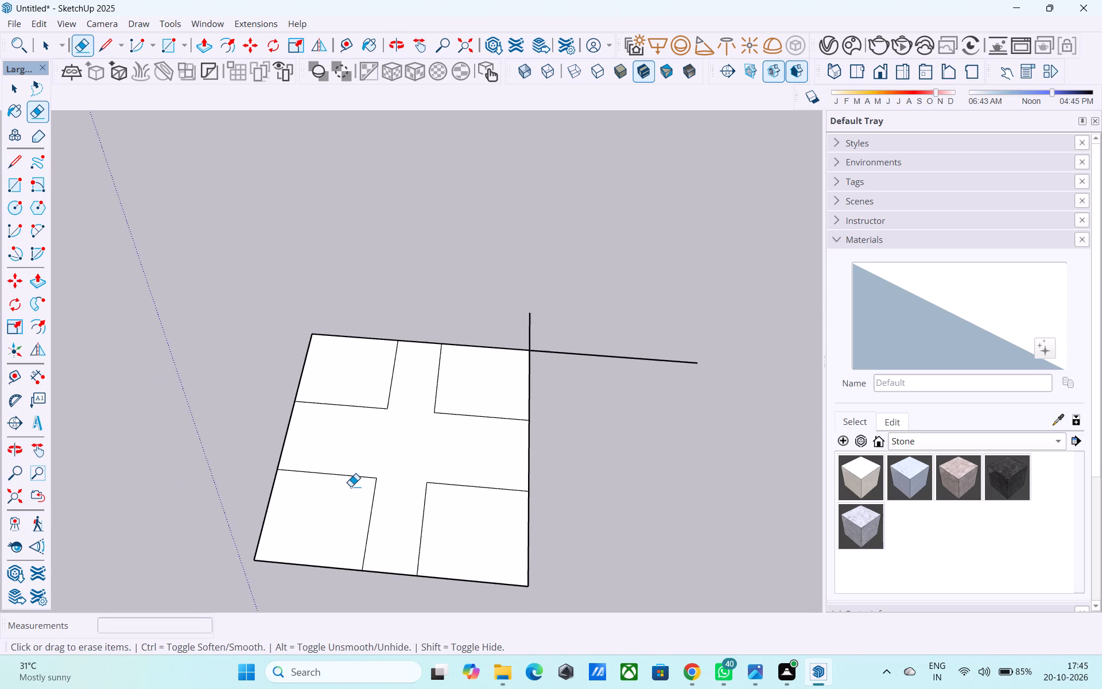
Erase the two stray line ends that extend beyond the plan's corner.
{"action": "scroll", "coordinate": [351, 486], "scroll_direction": "down", "scroll_amount": 1}
{"action": "middle_click_drag", "start_coordinate": [350, 486], "coordinate": [293, 349], "text": "shift"}
{"action": "scroll", "coordinate": [364, 396], "scroll_direction": "up", "scroll_amount": 1}
{"action": "scroll", "coordinate": [359, 394], "scroll_direction": "down", "scroll_amount": 5}
{"action": "middle_click_drag", "start_coordinate": [406, 402], "coordinate": [410, 423]}
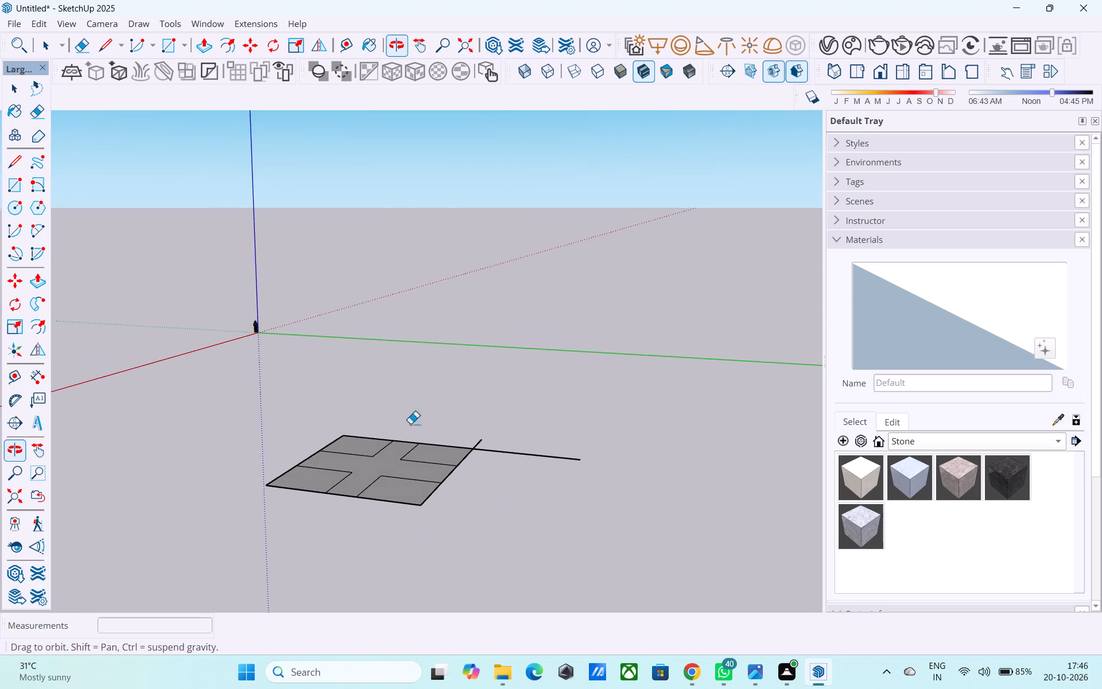
{"action": "left_click_drag", "start_coordinate": [517, 487], "coordinate": [561, 368]}
{"action": "middle_click_drag", "start_coordinate": [505, 413], "coordinate": [498, 436]}
{"action": "scroll", "coordinate": [490, 452], "scroll_direction": "up", "scroll_amount": 5}
{"action": "left_click_drag", "start_coordinate": [470, 445], "coordinate": [440, 419]}
{"action": "scroll", "coordinate": [439, 388], "scroll_direction": "down", "scroll_amount": 5}
{"action": "scroll", "coordinate": [440, 389], "scroll_direction": "up", "scroll_amount": 1}
{"action": "scroll", "coordinate": [440, 389], "scroll_direction": "down", "scroll_amount": 2}
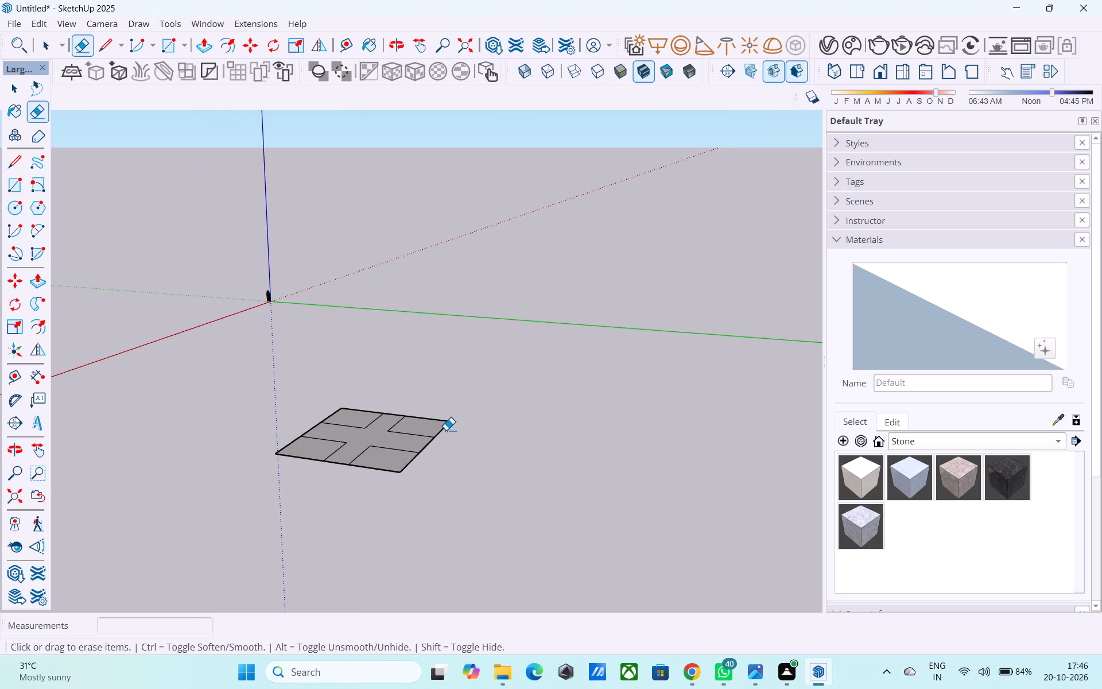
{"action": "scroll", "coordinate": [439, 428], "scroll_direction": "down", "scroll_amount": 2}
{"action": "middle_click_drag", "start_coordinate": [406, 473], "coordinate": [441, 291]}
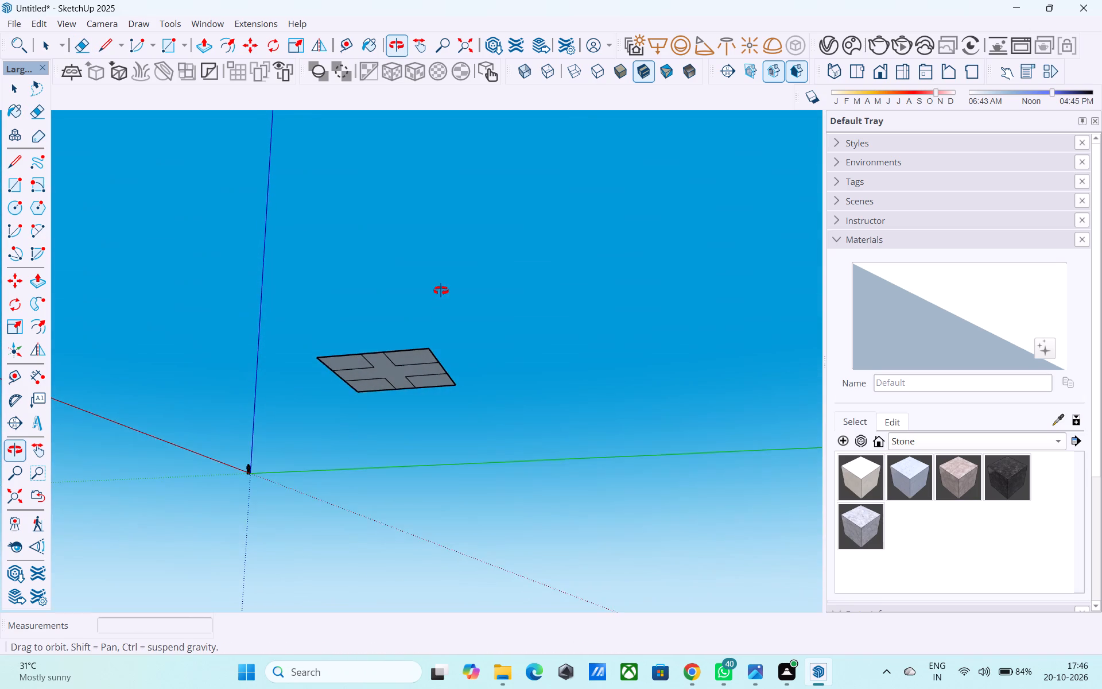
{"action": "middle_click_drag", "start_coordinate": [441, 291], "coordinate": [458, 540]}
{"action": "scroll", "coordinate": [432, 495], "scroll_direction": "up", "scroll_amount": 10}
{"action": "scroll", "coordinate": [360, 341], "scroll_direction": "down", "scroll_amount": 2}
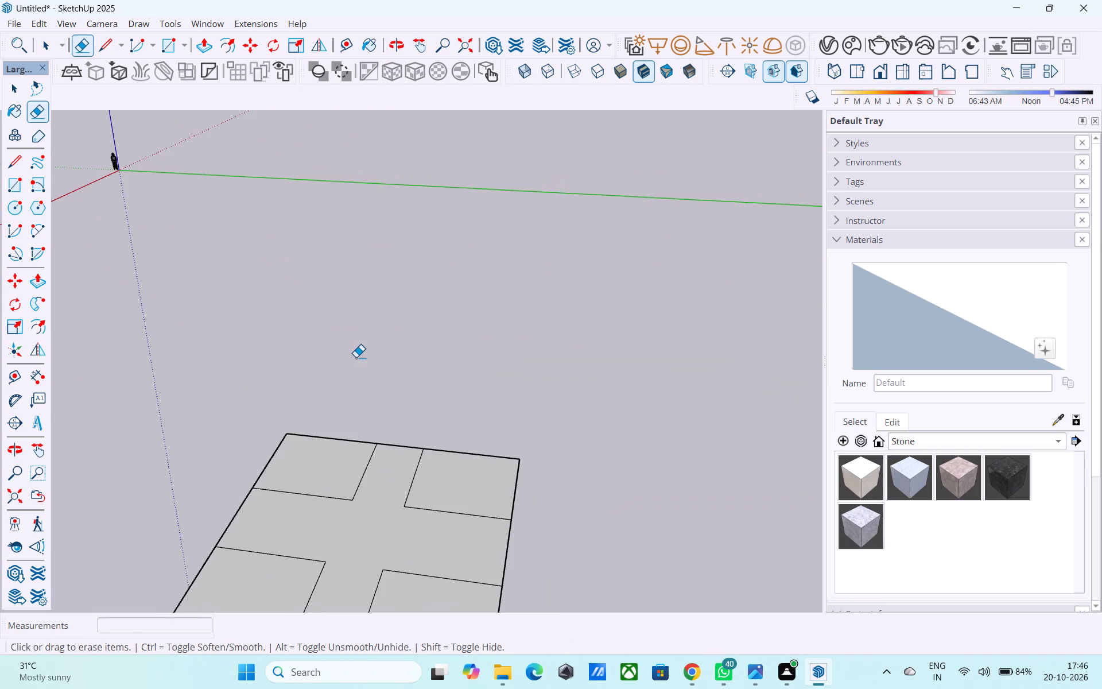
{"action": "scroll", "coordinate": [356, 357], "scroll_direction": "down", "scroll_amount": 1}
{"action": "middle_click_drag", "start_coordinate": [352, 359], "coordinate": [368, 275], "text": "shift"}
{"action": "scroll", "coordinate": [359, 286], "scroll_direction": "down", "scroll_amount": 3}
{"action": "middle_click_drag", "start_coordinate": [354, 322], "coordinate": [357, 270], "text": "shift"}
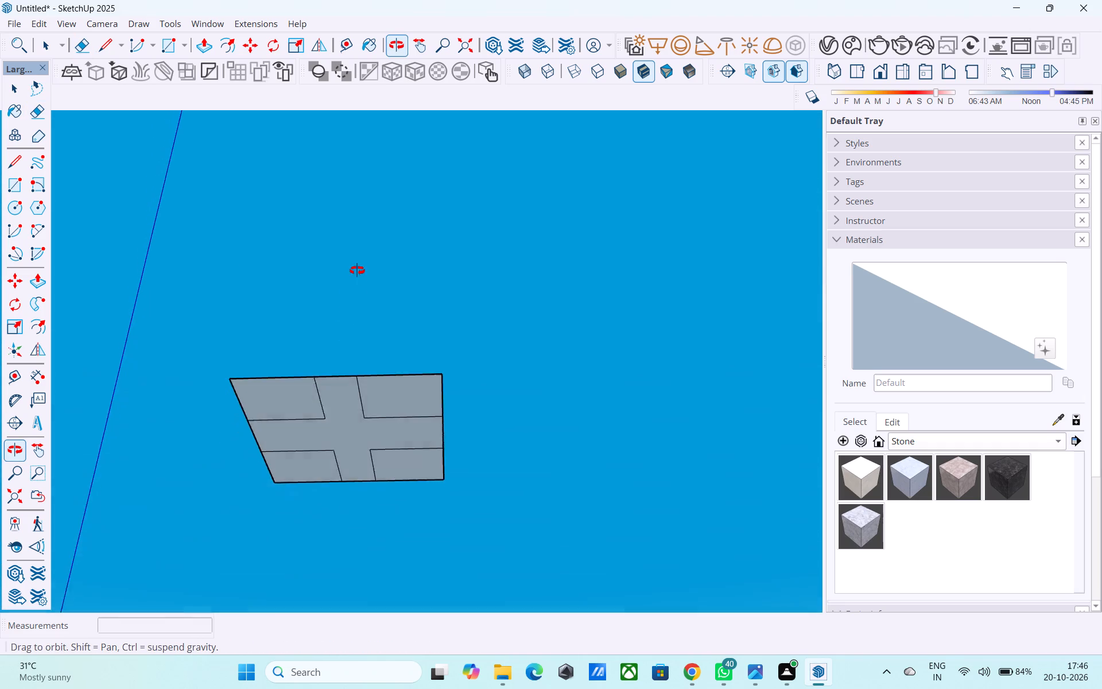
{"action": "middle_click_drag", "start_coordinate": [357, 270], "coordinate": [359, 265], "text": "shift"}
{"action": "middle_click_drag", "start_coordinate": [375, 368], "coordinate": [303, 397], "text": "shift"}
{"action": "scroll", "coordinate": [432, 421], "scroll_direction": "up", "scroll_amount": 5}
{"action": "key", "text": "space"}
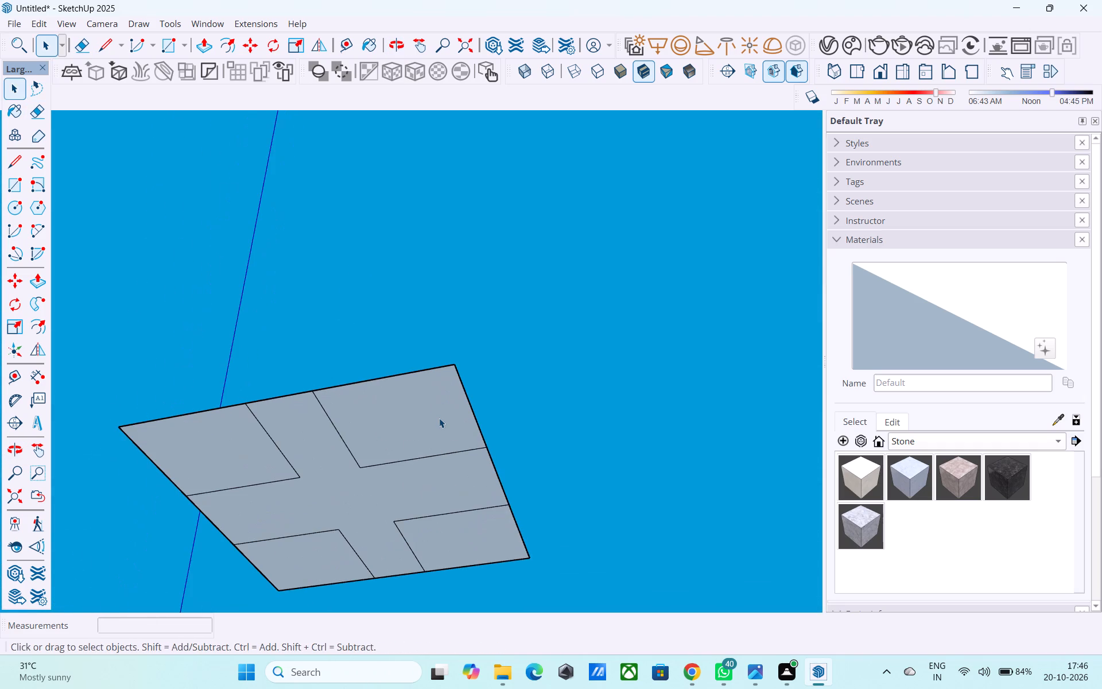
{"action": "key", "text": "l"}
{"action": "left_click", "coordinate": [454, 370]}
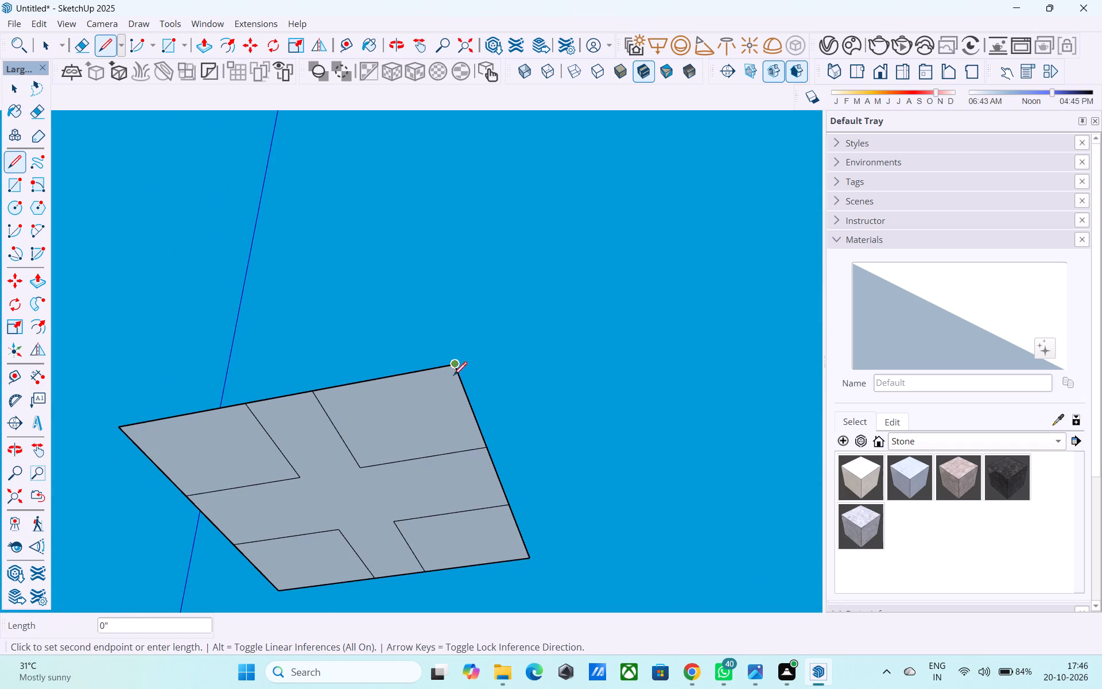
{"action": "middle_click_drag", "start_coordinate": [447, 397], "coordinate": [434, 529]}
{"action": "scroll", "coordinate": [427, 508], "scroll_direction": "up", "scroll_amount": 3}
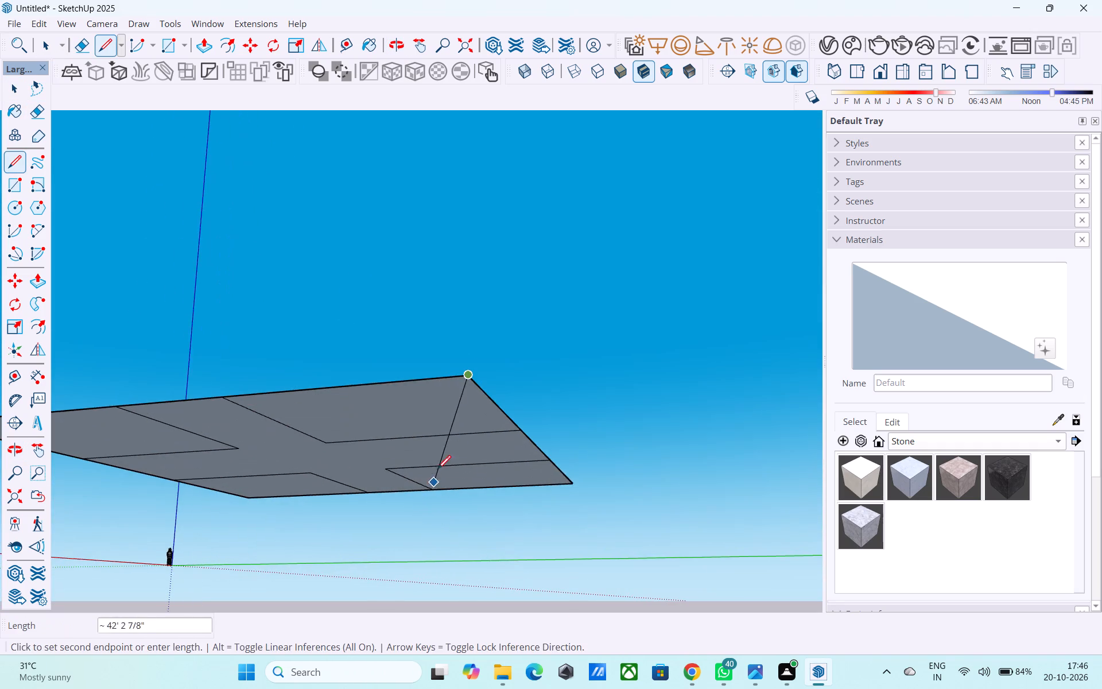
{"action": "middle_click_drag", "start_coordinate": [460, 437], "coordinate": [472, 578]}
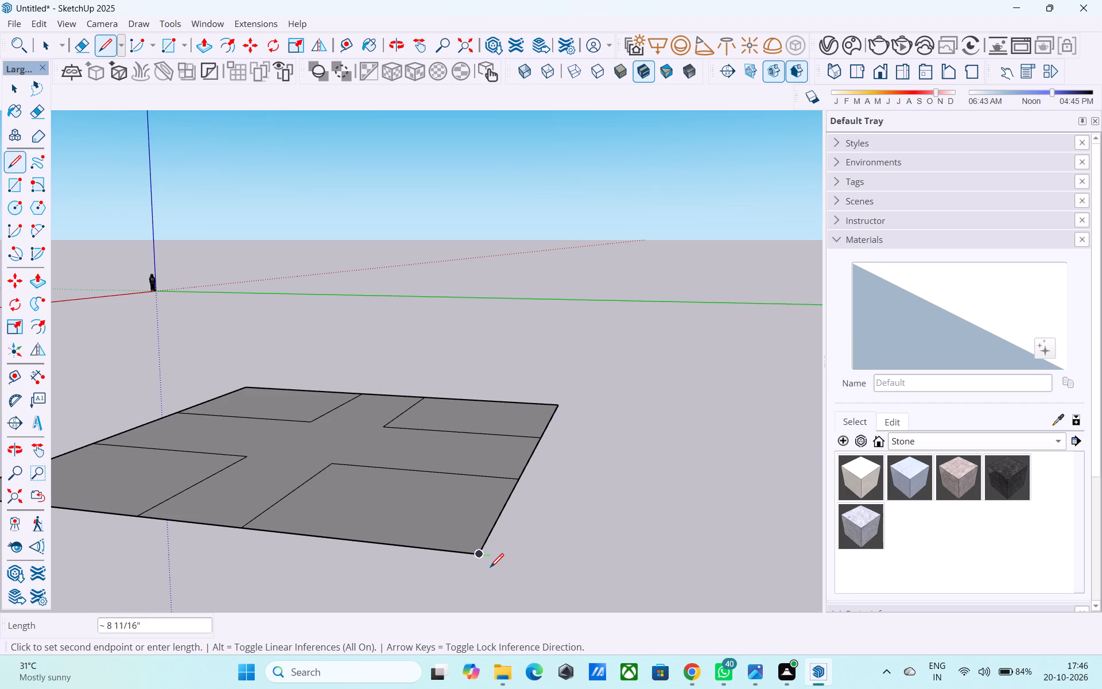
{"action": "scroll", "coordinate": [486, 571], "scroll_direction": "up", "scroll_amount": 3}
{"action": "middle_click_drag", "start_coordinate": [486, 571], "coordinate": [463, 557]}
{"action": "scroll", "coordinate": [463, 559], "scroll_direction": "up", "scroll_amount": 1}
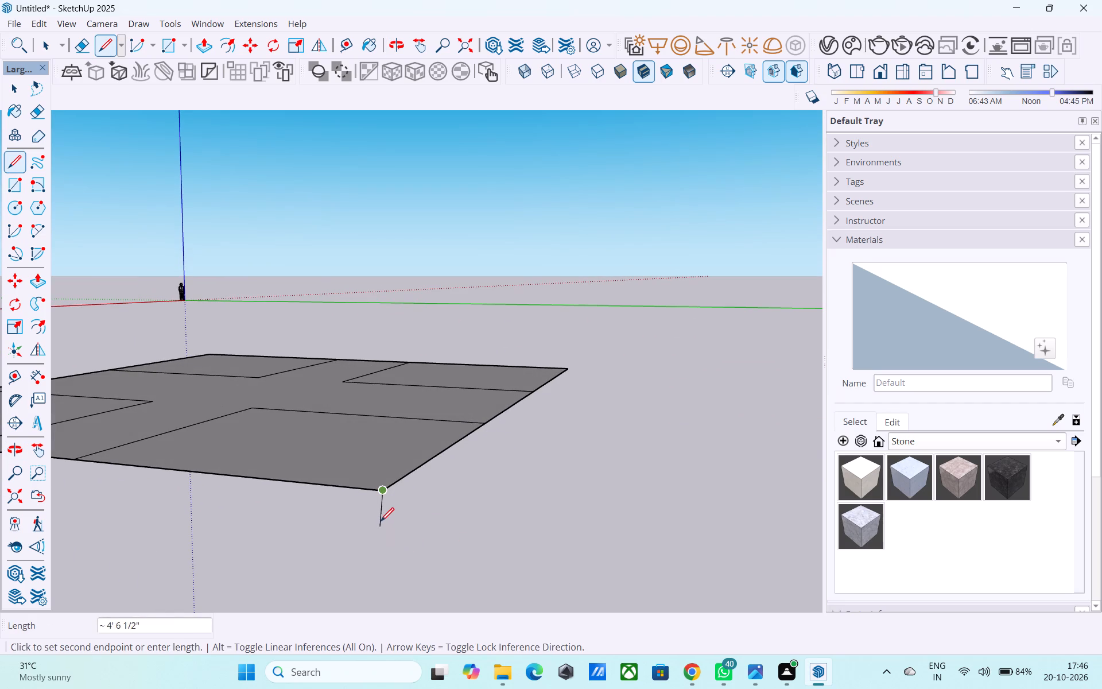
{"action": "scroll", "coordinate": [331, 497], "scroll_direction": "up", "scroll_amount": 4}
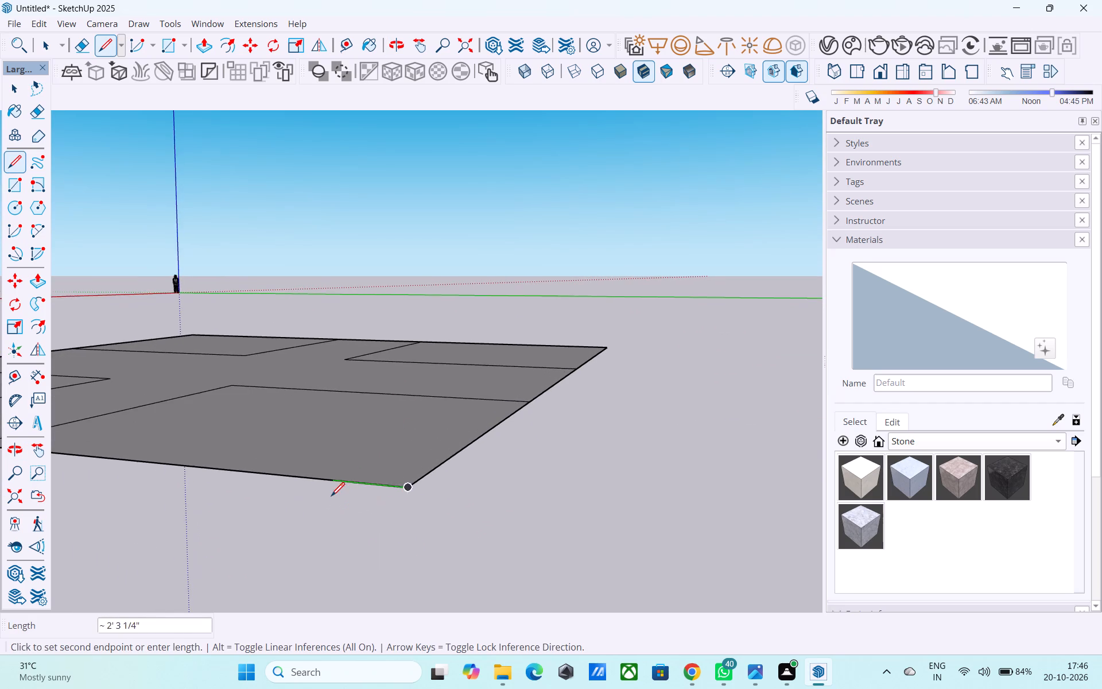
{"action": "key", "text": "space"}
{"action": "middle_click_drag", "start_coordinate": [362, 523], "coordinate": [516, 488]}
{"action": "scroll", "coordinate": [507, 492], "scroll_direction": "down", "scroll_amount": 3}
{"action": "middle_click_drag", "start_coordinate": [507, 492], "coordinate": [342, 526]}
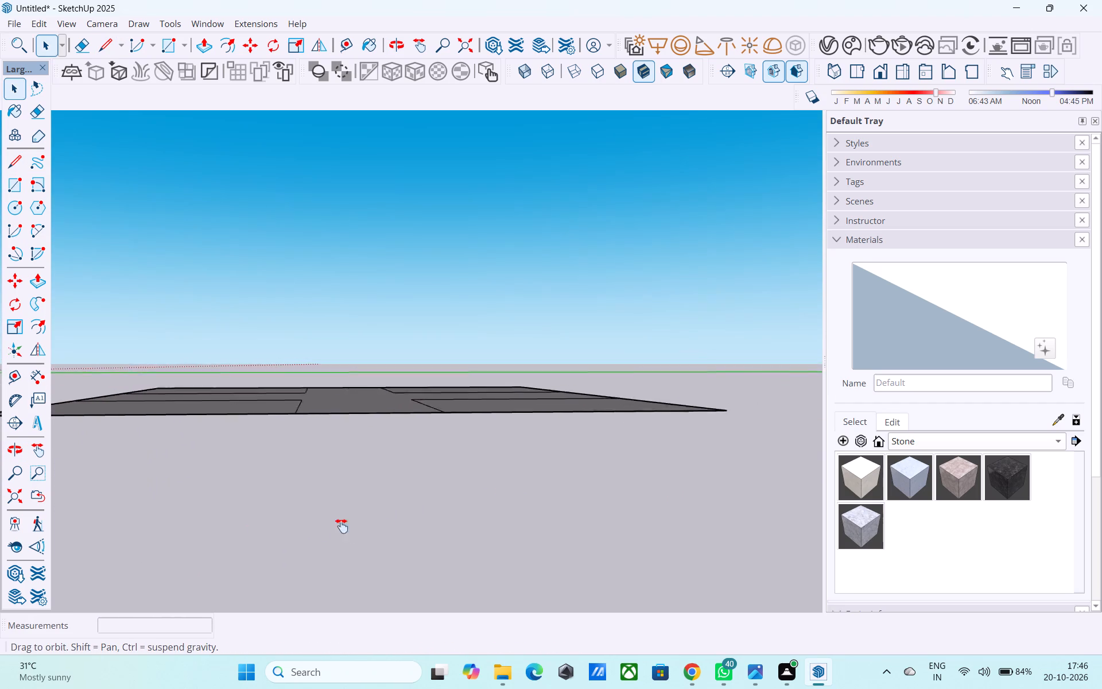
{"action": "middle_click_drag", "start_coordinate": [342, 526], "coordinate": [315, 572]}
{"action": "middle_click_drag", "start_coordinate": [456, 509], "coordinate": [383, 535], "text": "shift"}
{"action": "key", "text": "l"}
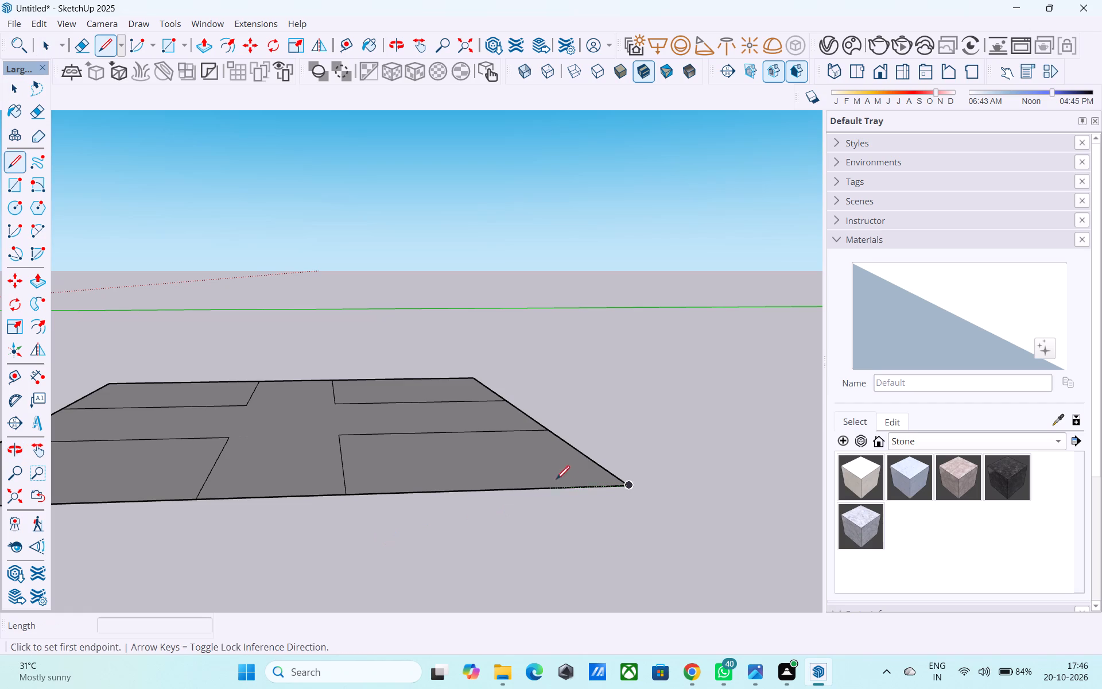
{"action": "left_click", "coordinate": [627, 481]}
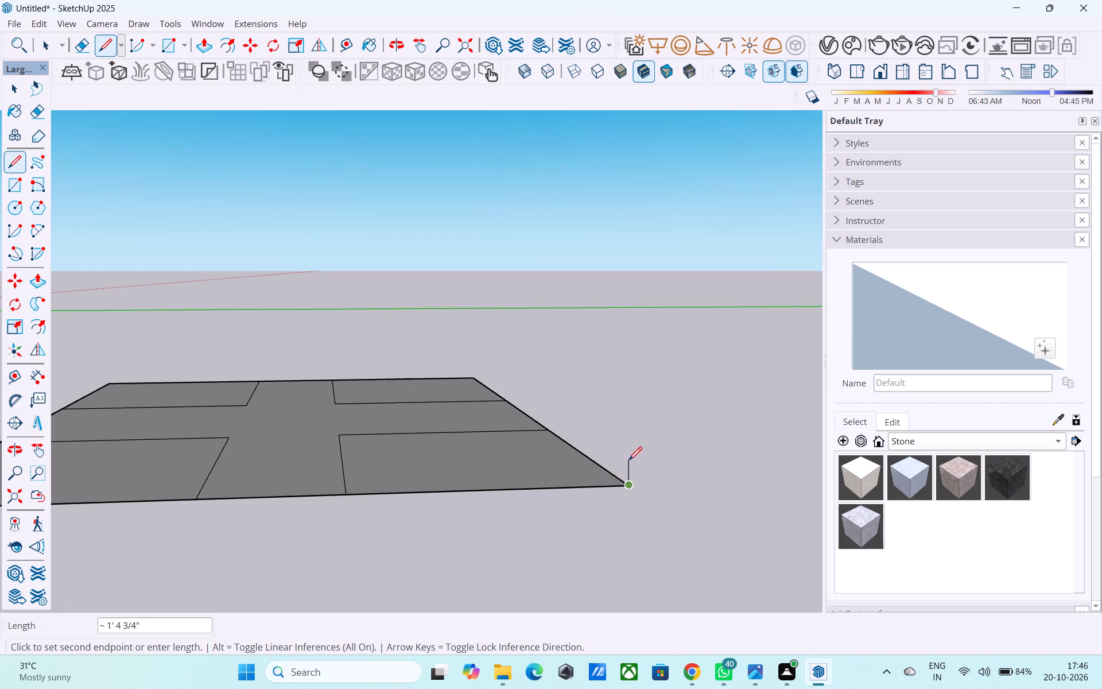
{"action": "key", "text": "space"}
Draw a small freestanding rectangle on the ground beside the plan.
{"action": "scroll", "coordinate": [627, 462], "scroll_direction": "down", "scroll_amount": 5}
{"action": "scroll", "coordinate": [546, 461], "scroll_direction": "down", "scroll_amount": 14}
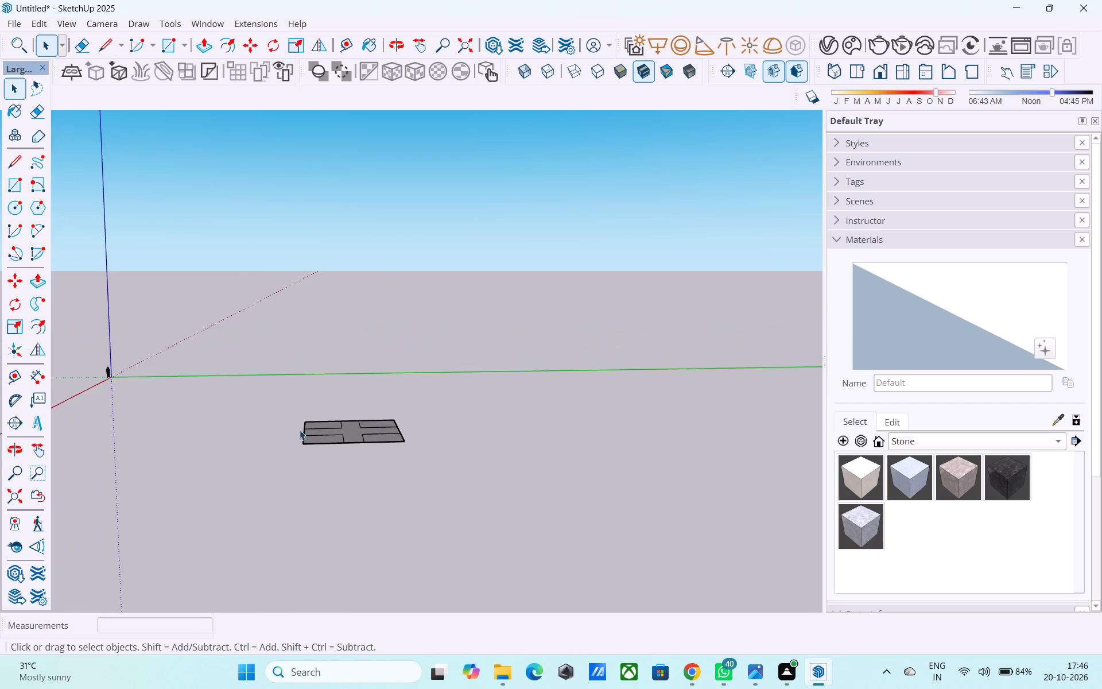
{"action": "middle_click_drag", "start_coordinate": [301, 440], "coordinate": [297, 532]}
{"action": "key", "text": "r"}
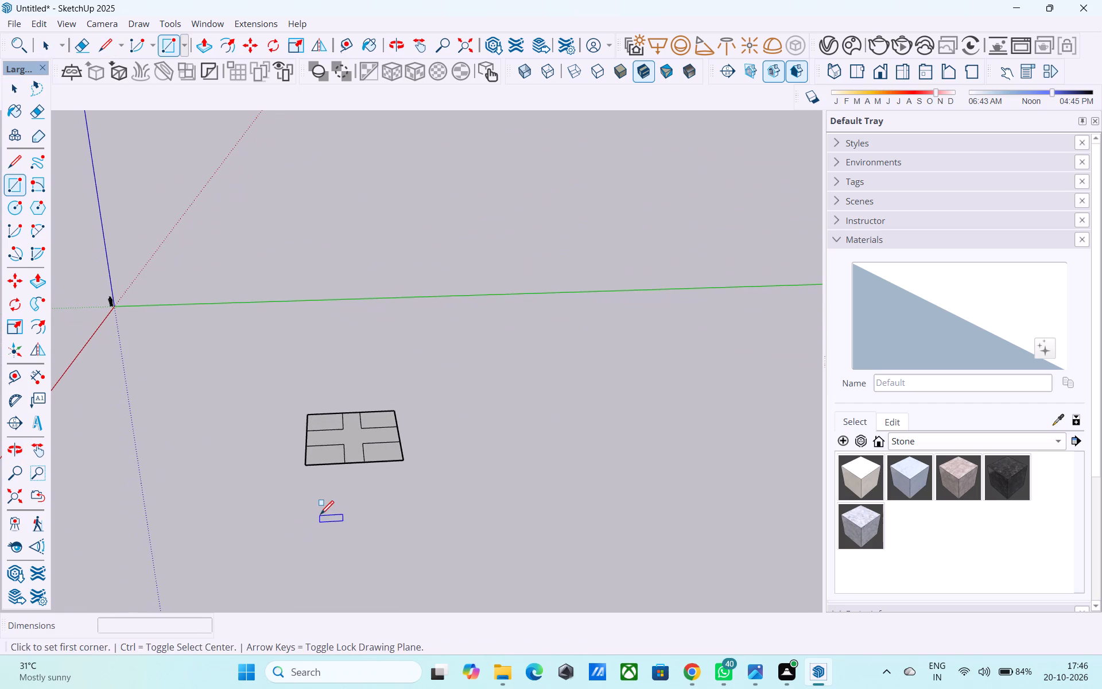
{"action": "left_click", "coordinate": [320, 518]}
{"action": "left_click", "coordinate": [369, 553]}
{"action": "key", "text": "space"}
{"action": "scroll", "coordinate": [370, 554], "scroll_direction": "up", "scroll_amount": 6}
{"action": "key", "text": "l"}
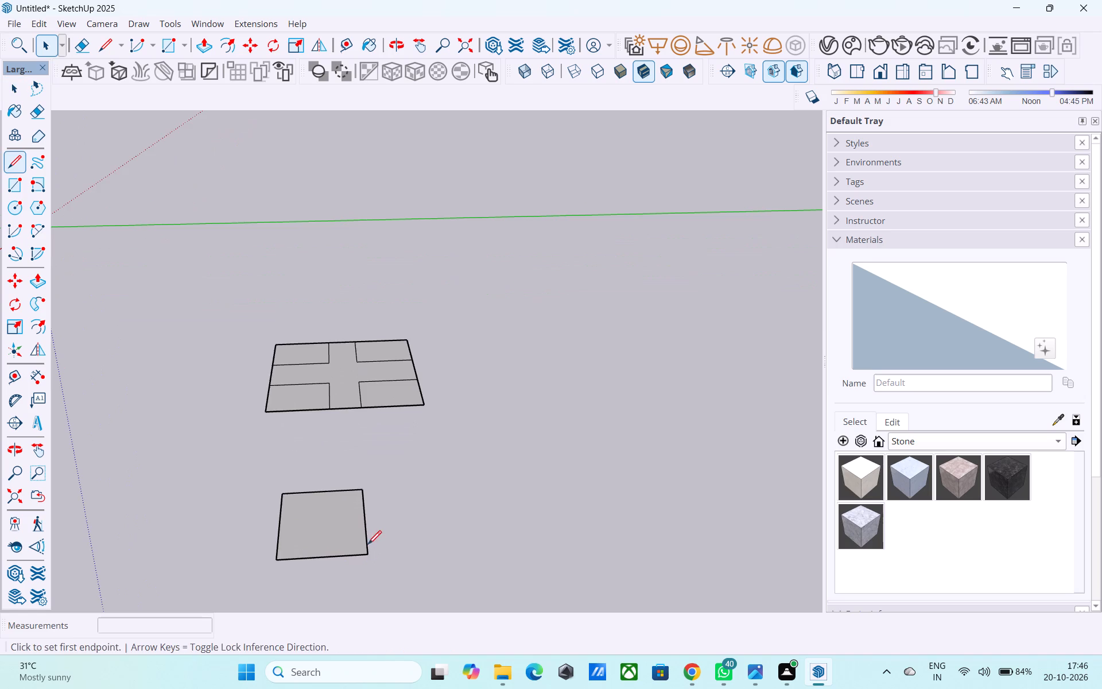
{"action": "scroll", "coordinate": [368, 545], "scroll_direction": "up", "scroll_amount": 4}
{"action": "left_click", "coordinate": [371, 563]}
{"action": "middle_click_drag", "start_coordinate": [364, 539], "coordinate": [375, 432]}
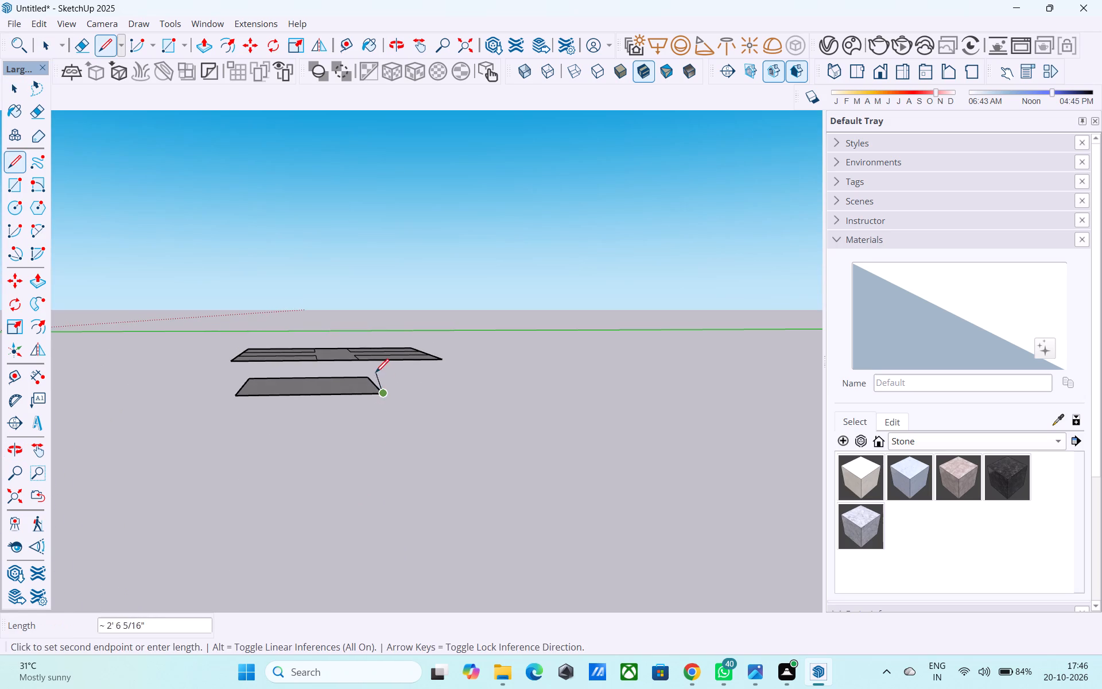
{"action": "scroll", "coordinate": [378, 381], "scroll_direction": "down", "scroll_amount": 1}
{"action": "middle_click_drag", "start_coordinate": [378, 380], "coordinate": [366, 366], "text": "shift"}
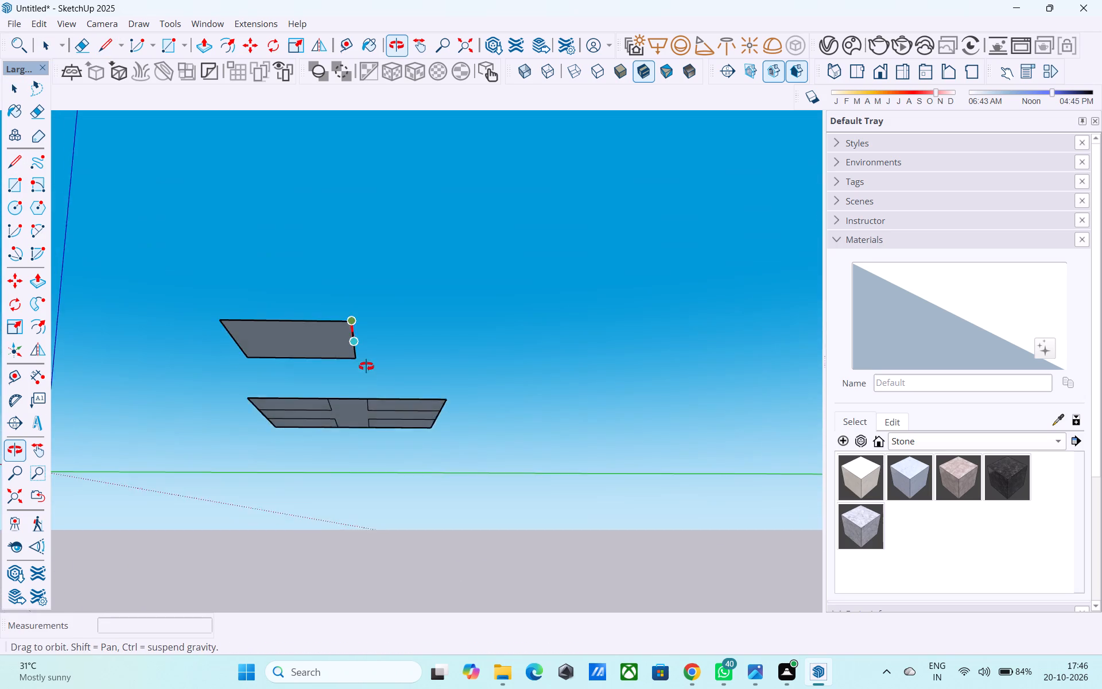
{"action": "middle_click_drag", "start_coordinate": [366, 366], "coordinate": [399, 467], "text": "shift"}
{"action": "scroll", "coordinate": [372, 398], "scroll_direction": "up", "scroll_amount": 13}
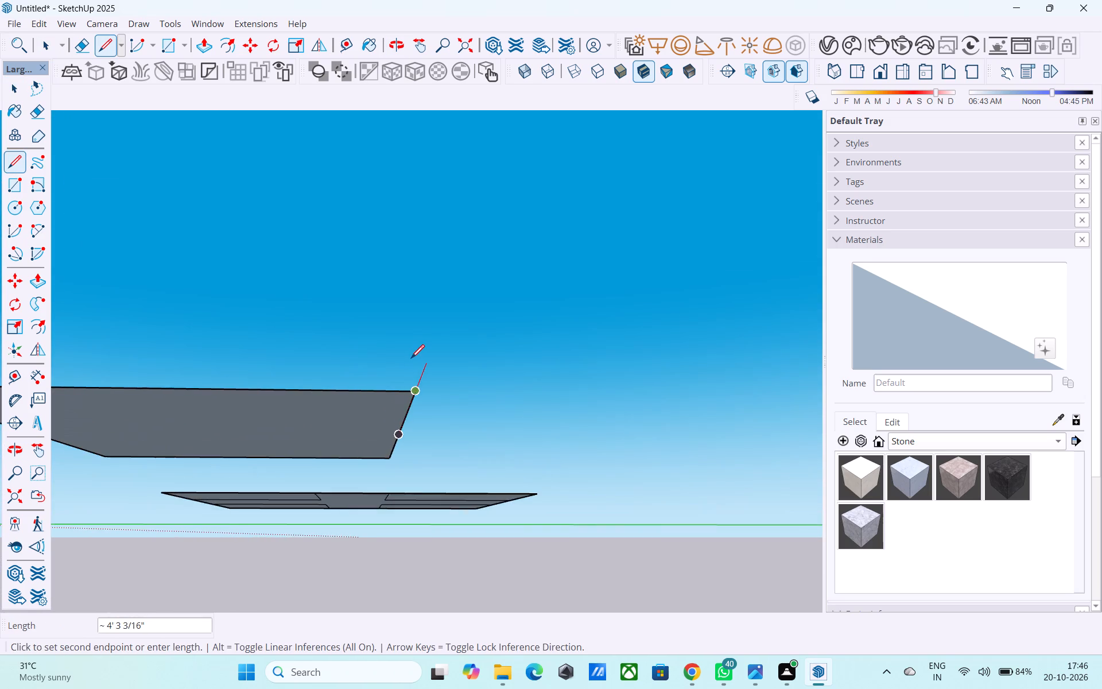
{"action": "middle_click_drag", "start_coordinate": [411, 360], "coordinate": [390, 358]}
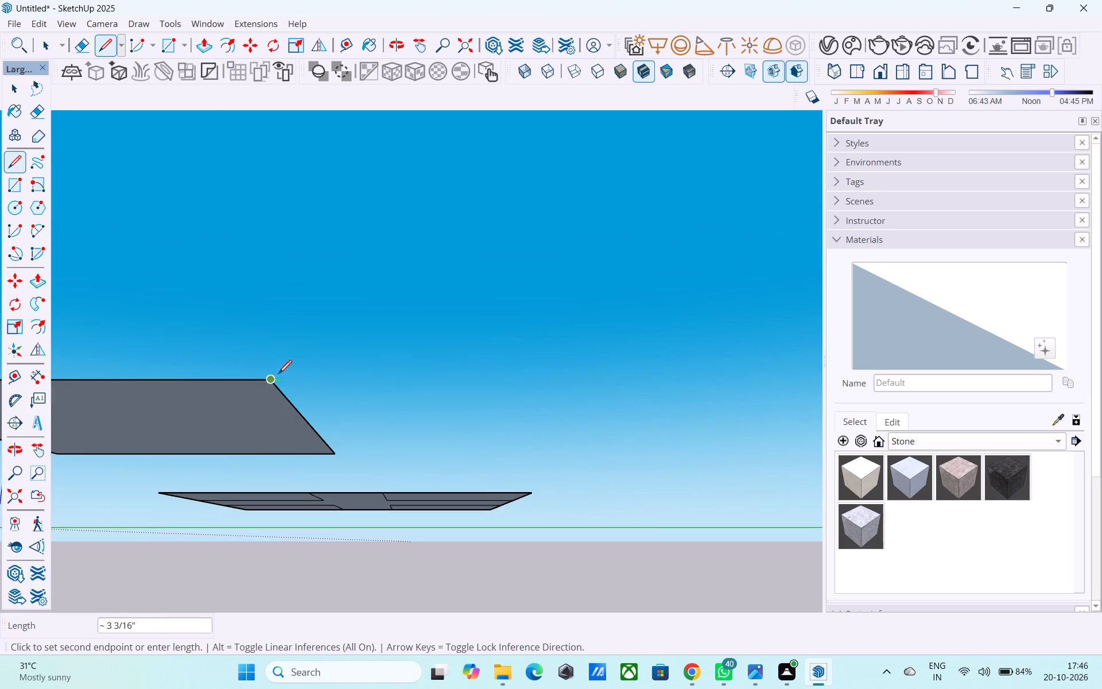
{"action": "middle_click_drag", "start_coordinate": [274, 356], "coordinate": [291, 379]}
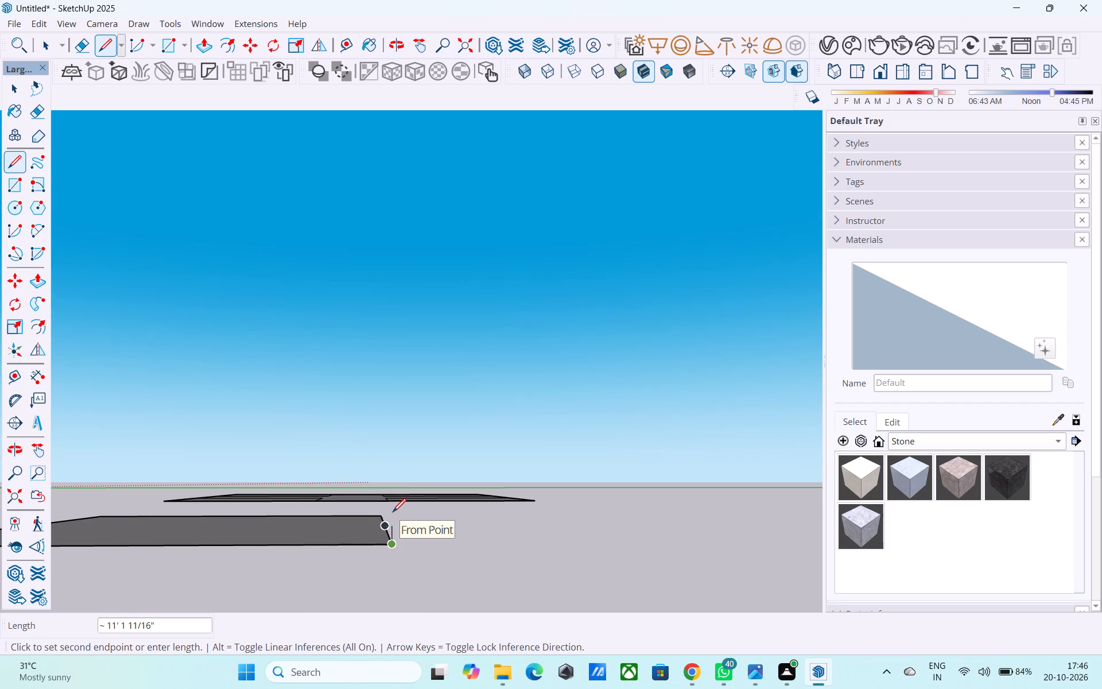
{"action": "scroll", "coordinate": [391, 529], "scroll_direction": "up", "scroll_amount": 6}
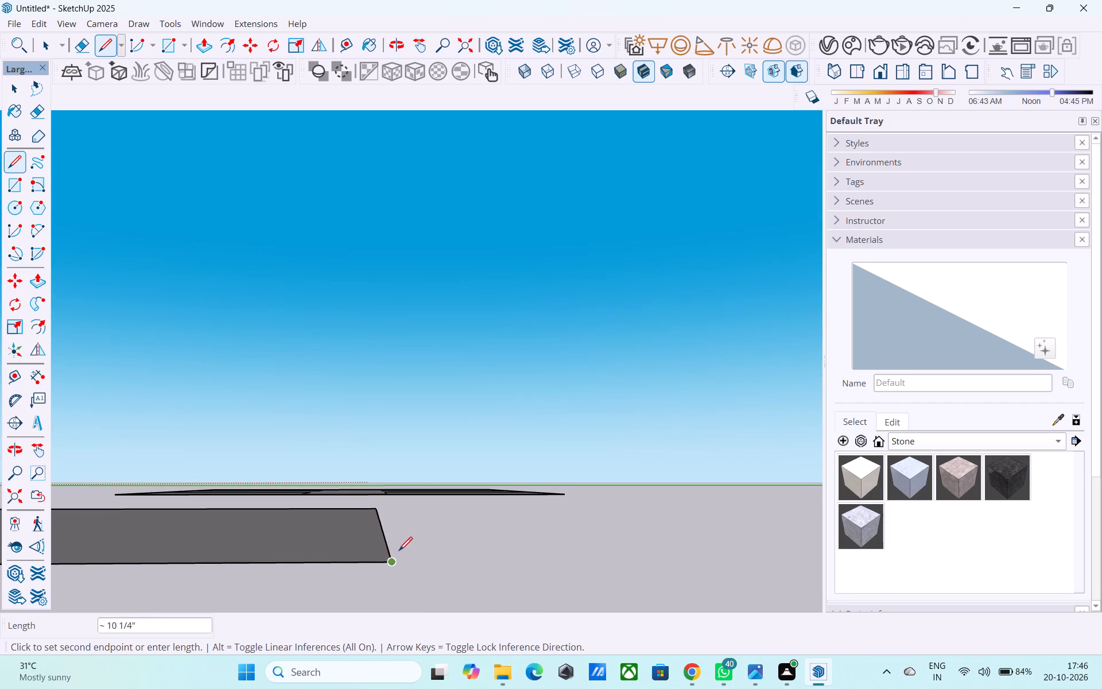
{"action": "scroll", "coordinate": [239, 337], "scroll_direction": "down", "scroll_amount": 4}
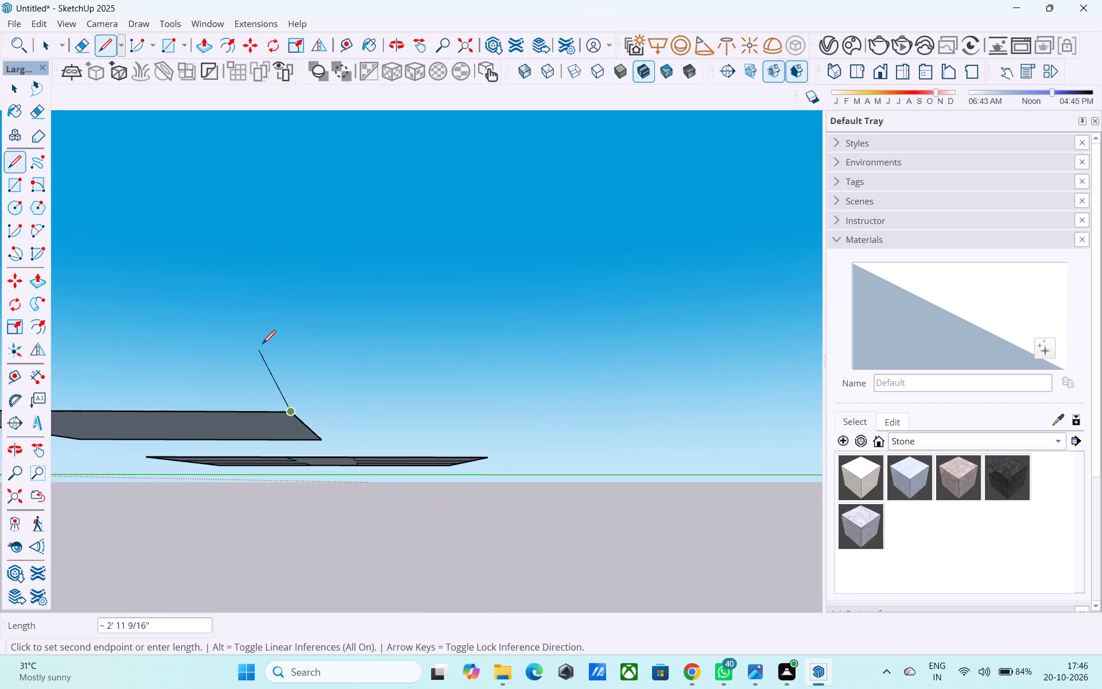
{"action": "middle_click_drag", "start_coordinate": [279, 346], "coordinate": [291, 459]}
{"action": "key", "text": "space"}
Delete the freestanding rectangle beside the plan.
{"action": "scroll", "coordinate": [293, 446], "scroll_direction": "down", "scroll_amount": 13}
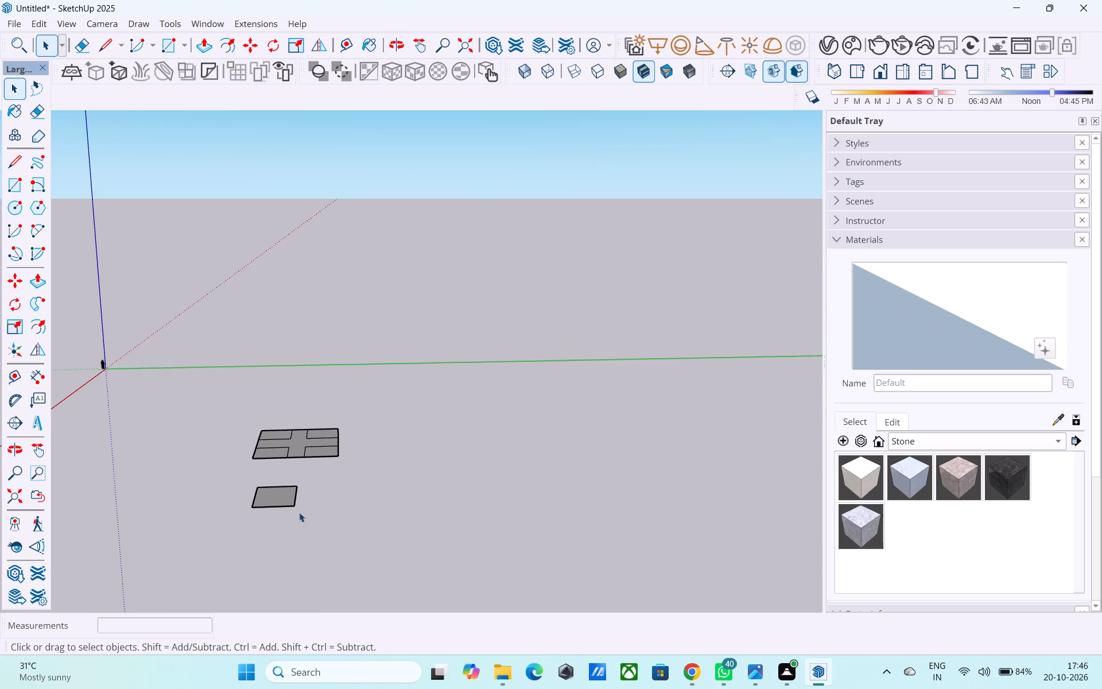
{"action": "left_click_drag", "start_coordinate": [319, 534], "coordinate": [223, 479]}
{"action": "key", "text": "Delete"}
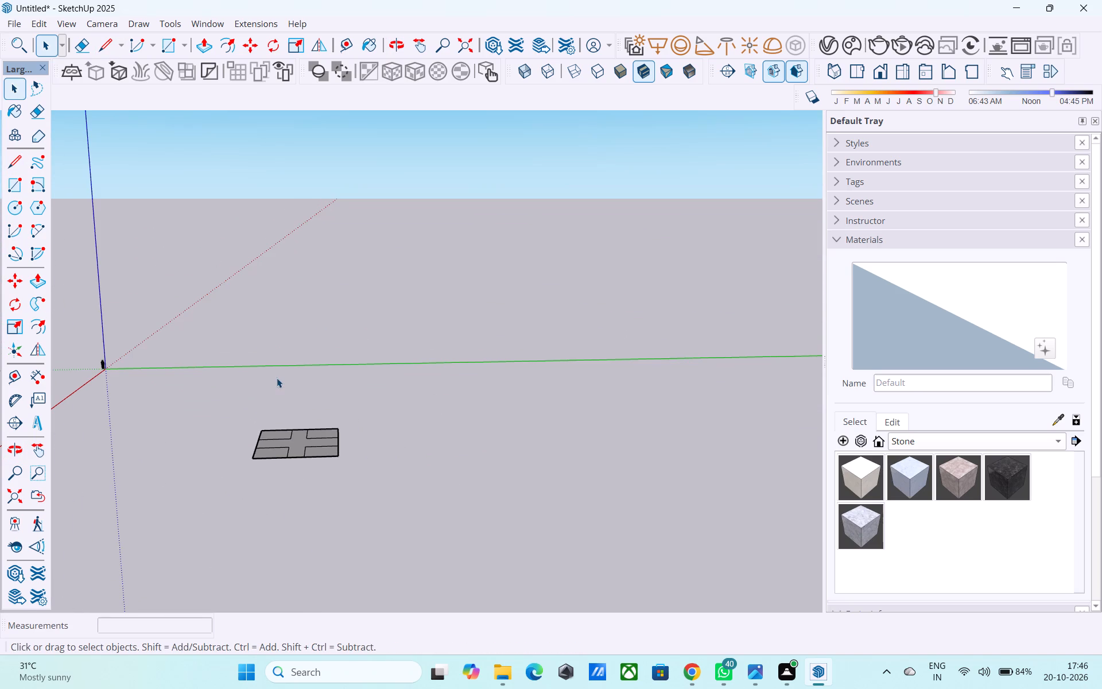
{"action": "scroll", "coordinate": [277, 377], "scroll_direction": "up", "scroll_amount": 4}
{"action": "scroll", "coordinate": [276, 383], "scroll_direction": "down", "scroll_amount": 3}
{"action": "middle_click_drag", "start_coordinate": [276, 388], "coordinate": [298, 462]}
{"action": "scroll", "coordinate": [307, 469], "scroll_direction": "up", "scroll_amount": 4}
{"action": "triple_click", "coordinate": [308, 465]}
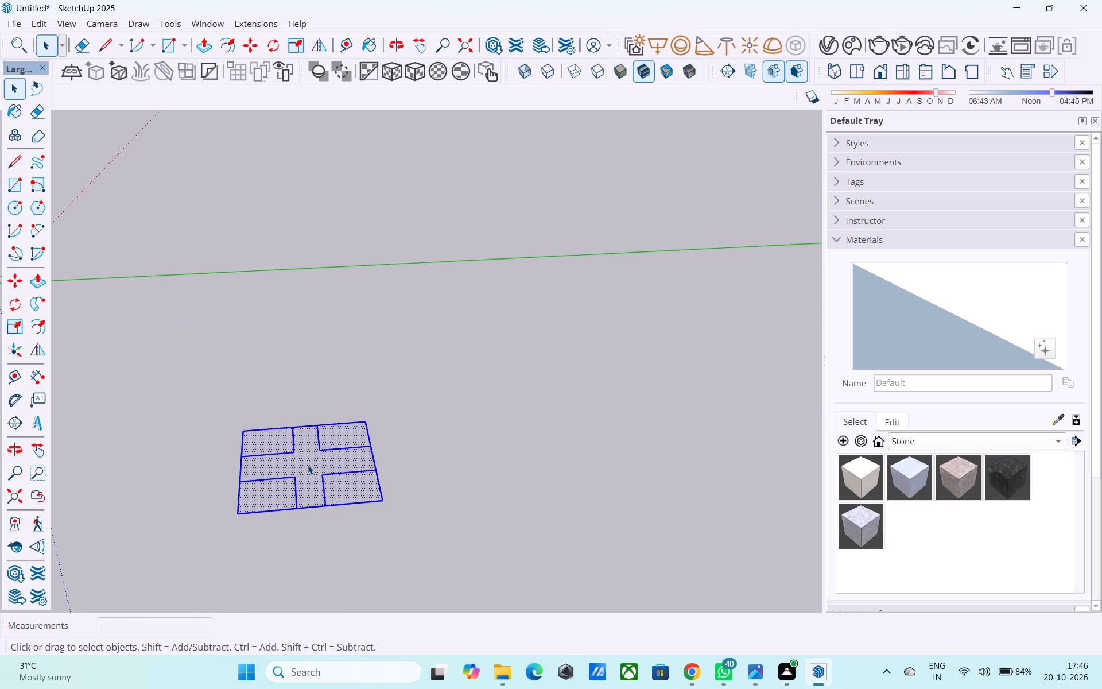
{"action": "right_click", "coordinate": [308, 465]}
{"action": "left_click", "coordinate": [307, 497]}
Copy the outer side edge of the nearest corner bay 9" inward to mark the wall thickness.
{"action": "scroll", "coordinate": [294, 464], "scroll_direction": "up", "scroll_amount": 5}
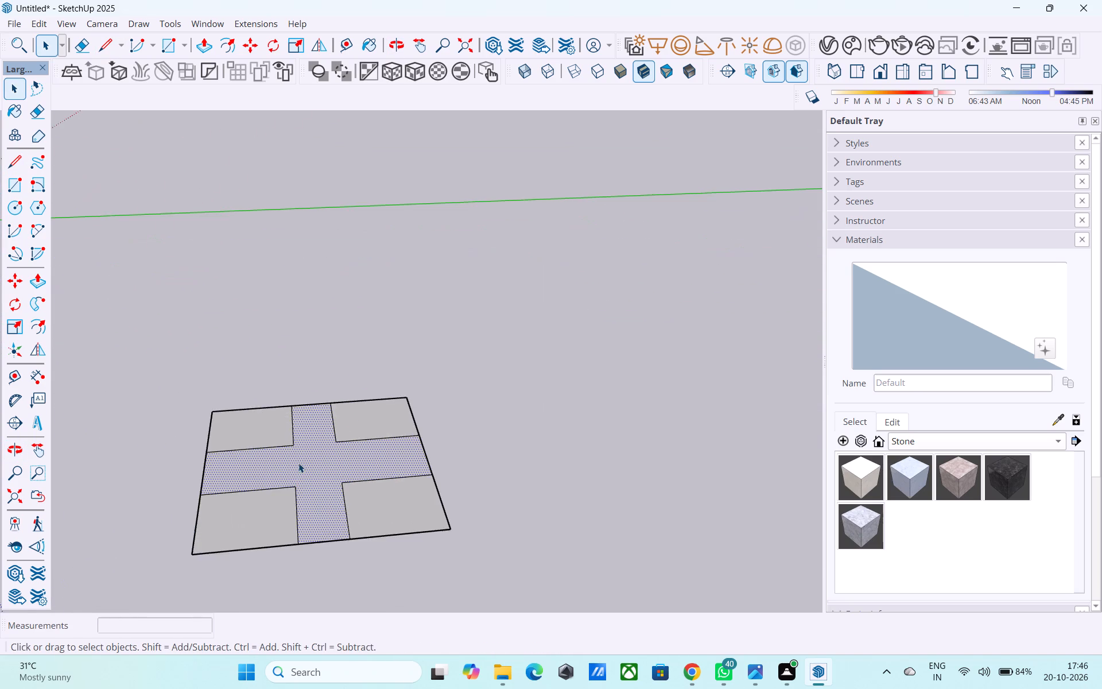
{"action": "middle_click_drag", "start_coordinate": [300, 455], "coordinate": [305, 573]}
{"action": "middle_click_drag", "start_coordinate": [438, 514], "coordinate": [410, 512]}
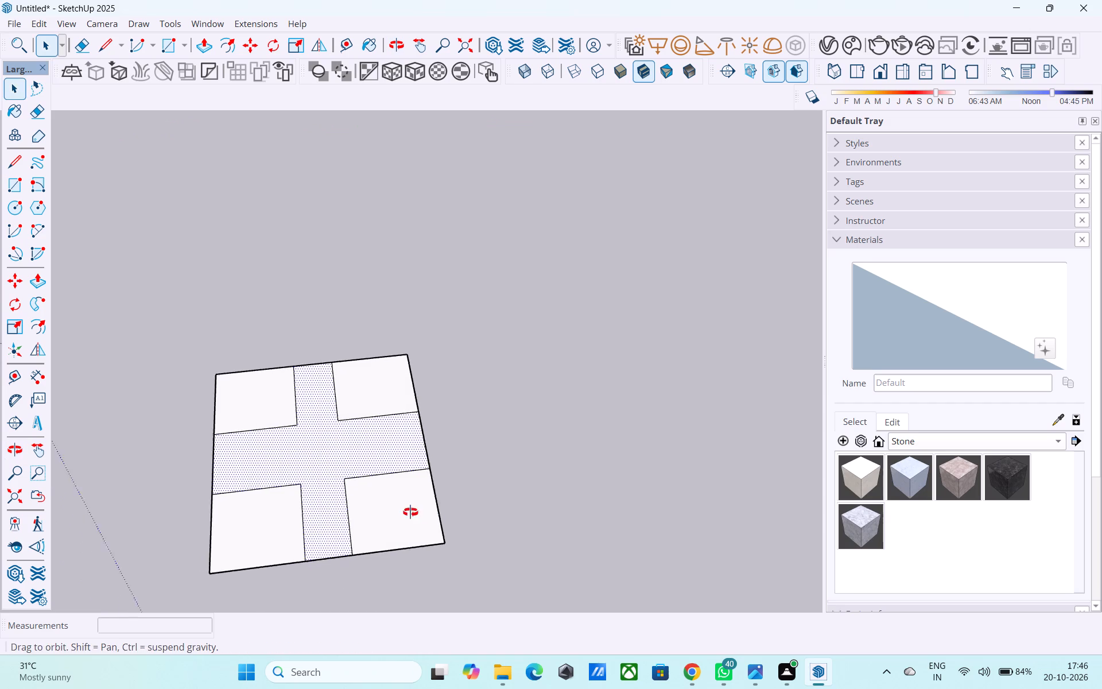
{"action": "middle_click_drag", "start_coordinate": [410, 512], "coordinate": [370, 504]}
{"action": "middle_click_drag", "start_coordinate": [348, 502], "coordinate": [458, 483], "text": "shift"}
{"action": "scroll", "coordinate": [505, 501], "scroll_direction": "up", "scroll_amount": 7}
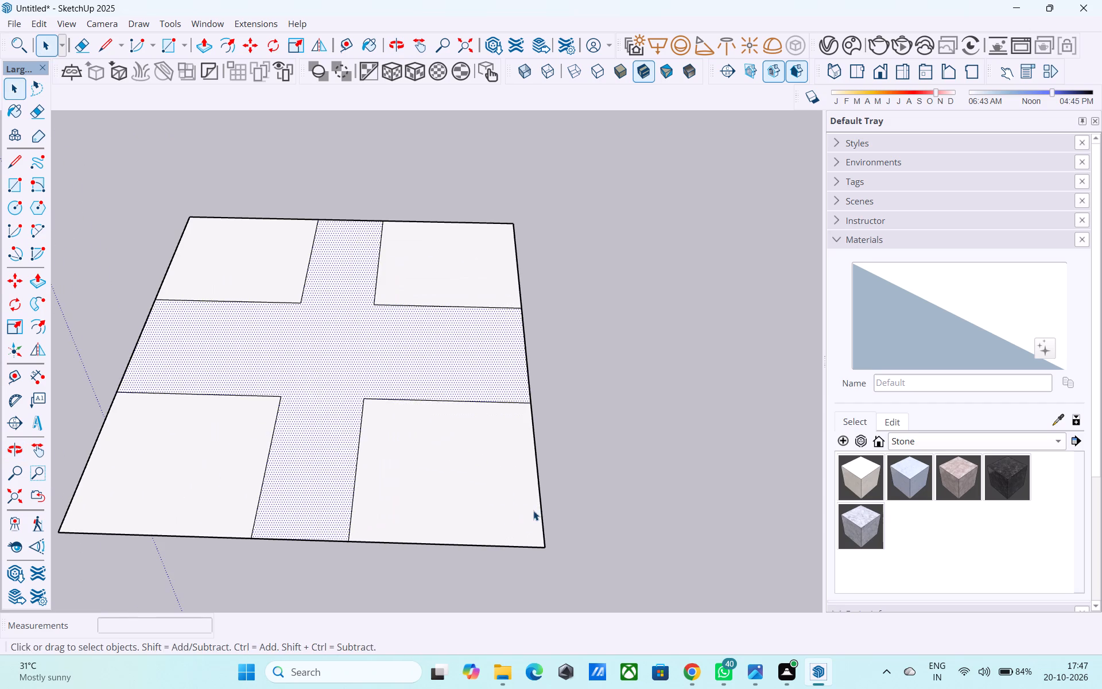
{"action": "middle_click_drag", "start_coordinate": [518, 504], "coordinate": [471, 508]}
{"action": "scroll", "coordinate": [477, 507], "scroll_direction": "up", "scroll_amount": 2}
{"action": "left_click", "coordinate": [497, 521]}
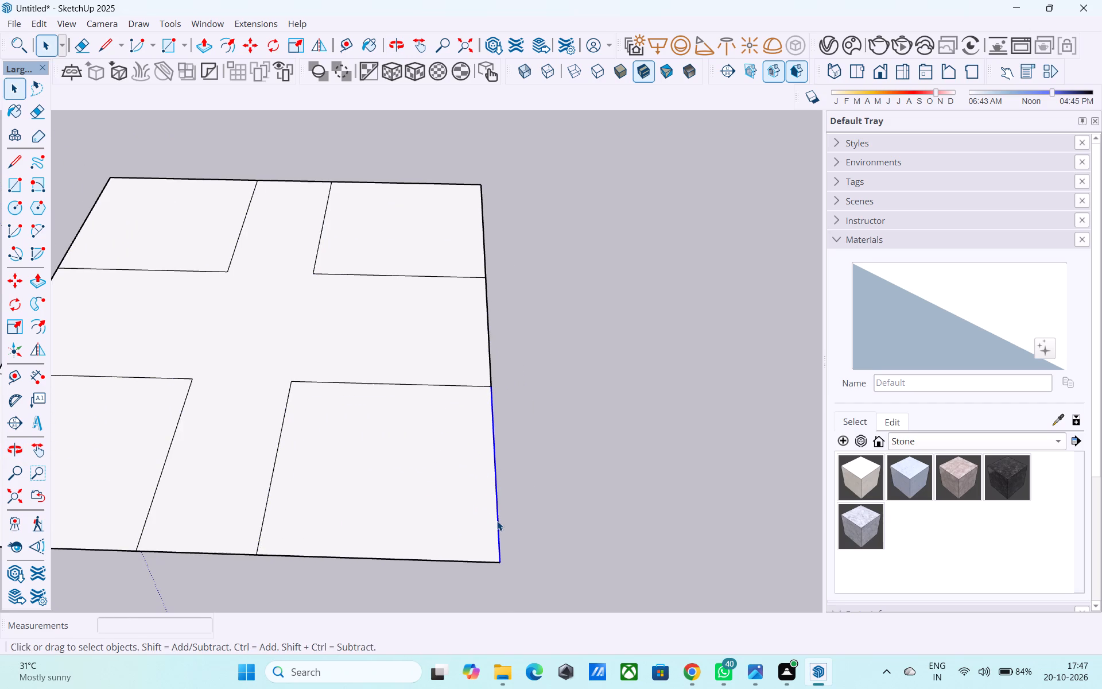
{"action": "key", "text": "m"}
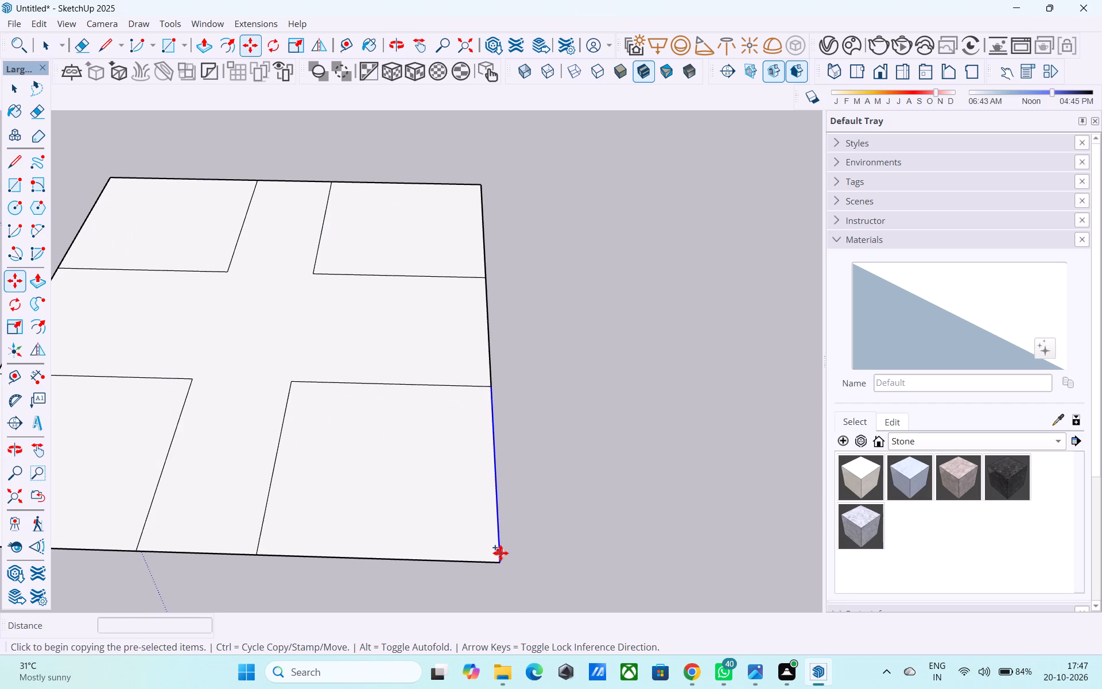
{"action": "left_click", "coordinate": [500, 556]}
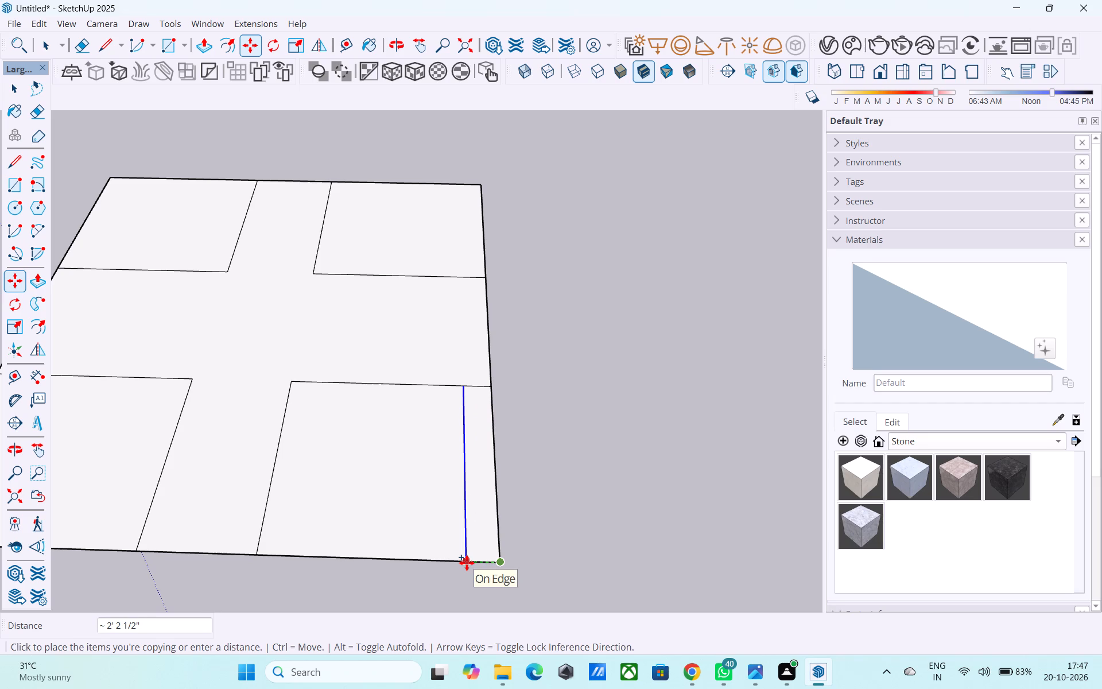
{"action": "key", "text": "9"}
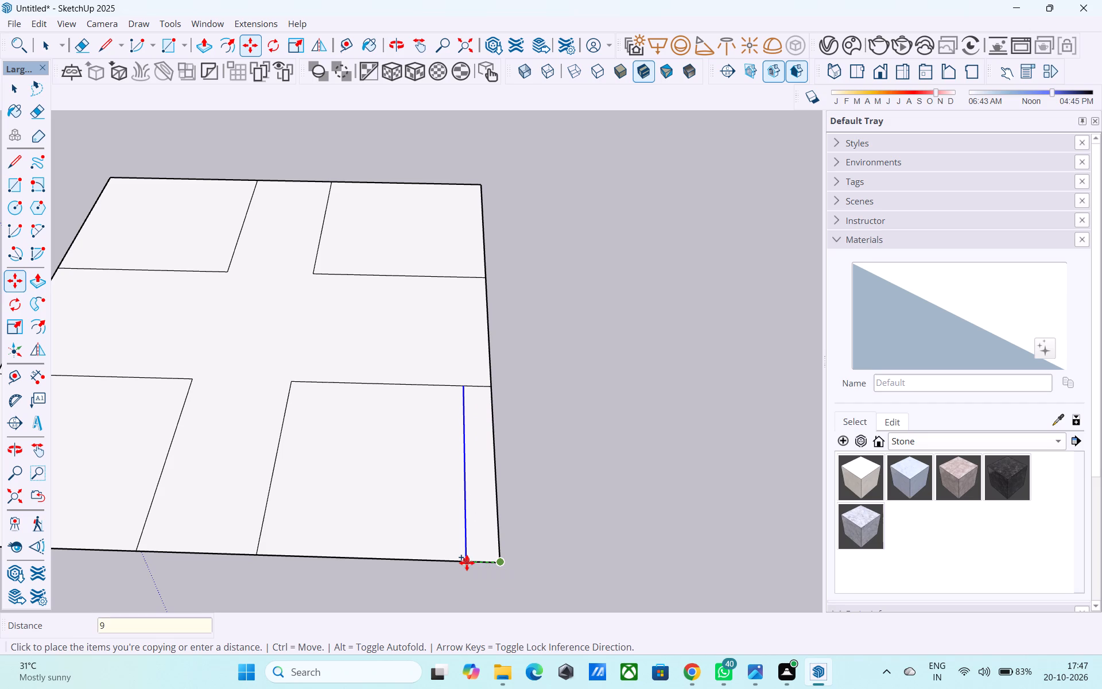
{"action": "key", "text": "shift+quotedbl"}
{"action": "key", "text": "Return"}
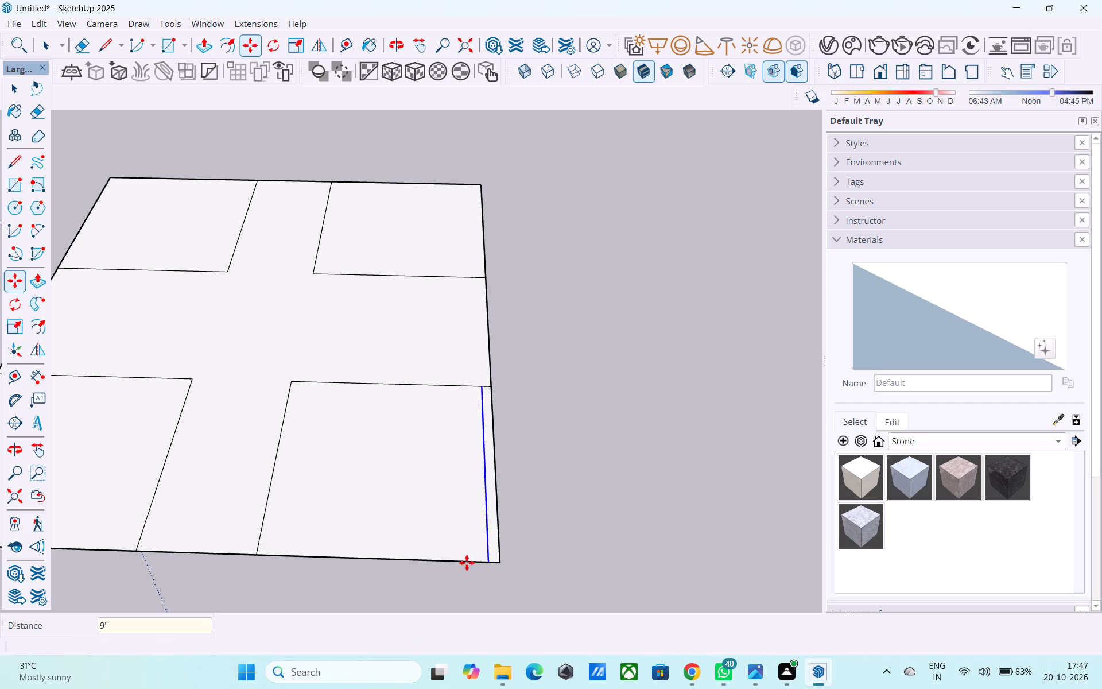
Copy the passage's outer edge on the plan's right side inward to meet the end of the 9" wall line.
{"action": "scroll", "coordinate": [553, 473], "scroll_direction": "down", "scroll_amount": 3}
{"action": "middle_click_drag", "start_coordinate": [553, 473], "coordinate": [561, 539]}
{"action": "middle_click_drag", "start_coordinate": [533, 452], "coordinate": [548, 543], "text": "shift"}
{"action": "scroll", "coordinate": [502, 478], "scroll_direction": "up", "scroll_amount": 5}
{"action": "key", "text": "space"}
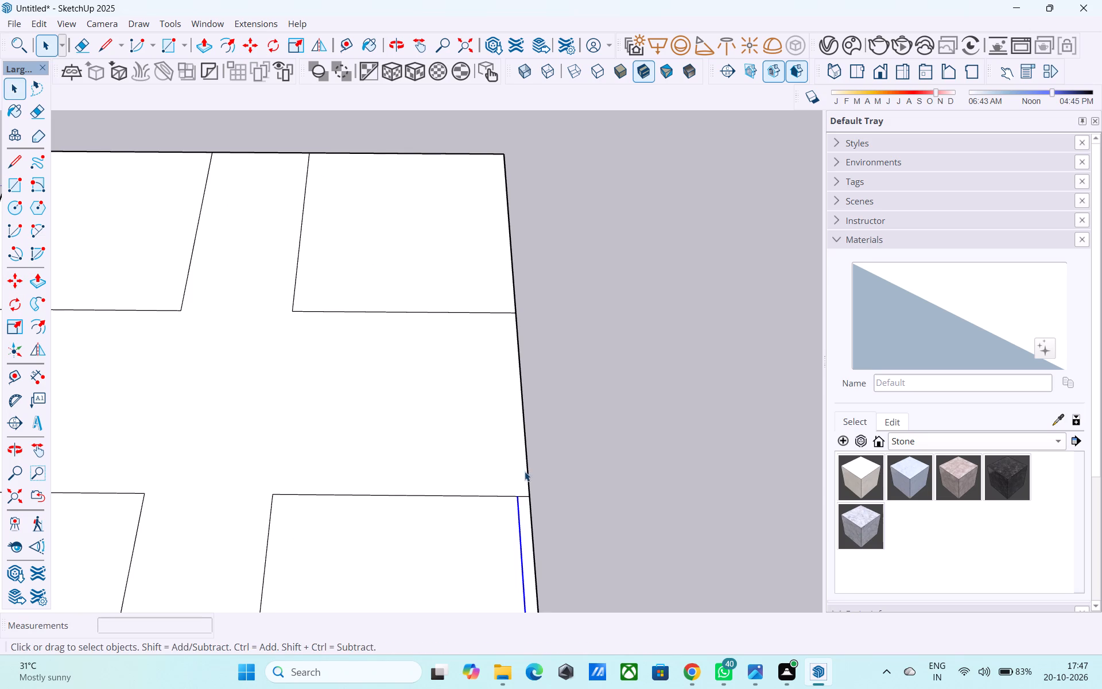
{"action": "left_click", "coordinate": [527, 474]}
{"action": "key", "text": "m"}
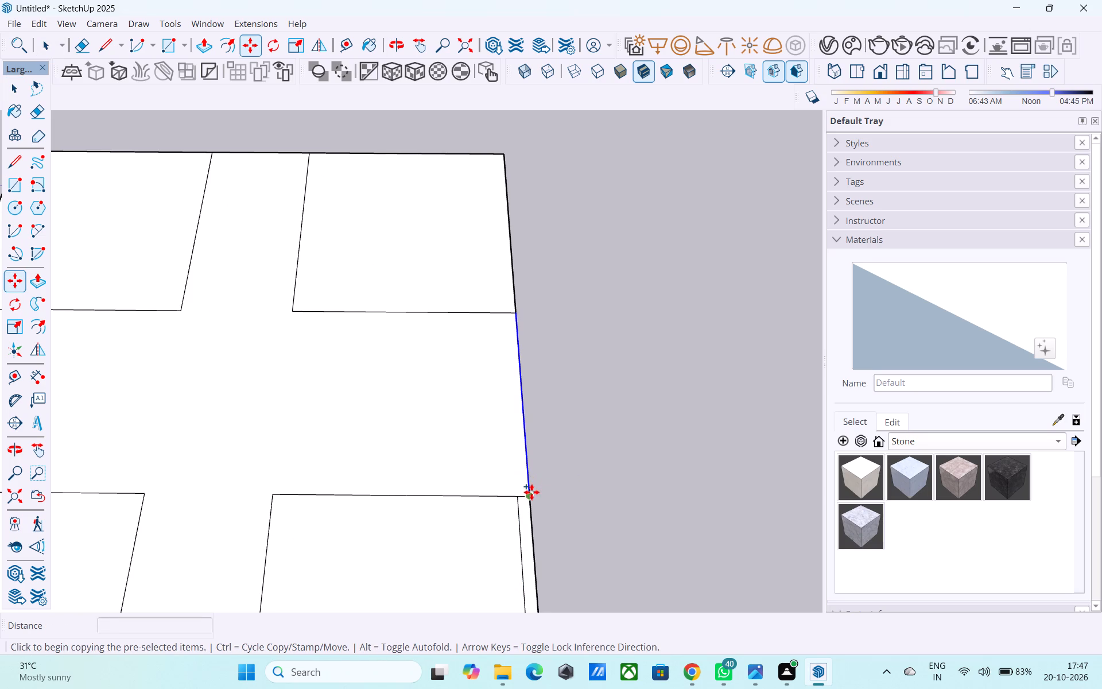
{"action": "left_click", "coordinate": [531, 492]}
{"action": "left_click", "coordinate": [520, 495]}
Draw a 16' line extending the right-side inner wall line through the far corner bay to the plan's far edge.
{"action": "scroll", "coordinate": [524, 570], "scroll_direction": "down", "scroll_amount": 5}
{"action": "scroll", "coordinate": [522, 338], "scroll_direction": "up", "scroll_amount": 3}
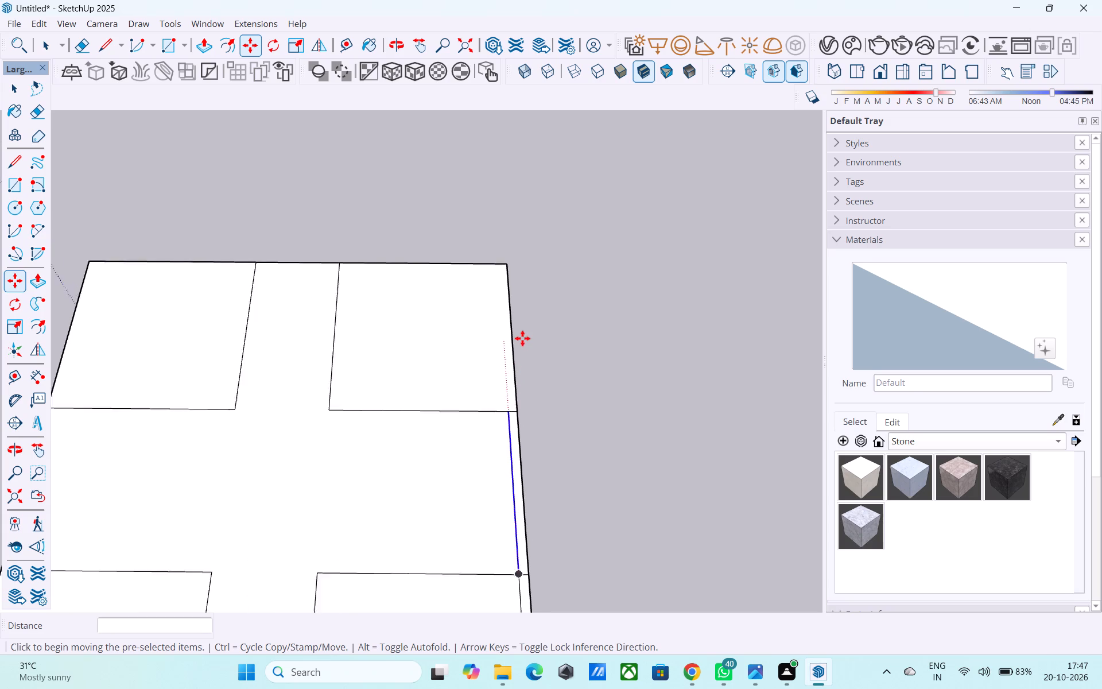
{"action": "scroll", "coordinate": [522, 338], "scroll_direction": "up", "scroll_amount": 2}
{"action": "key", "text": "l"}
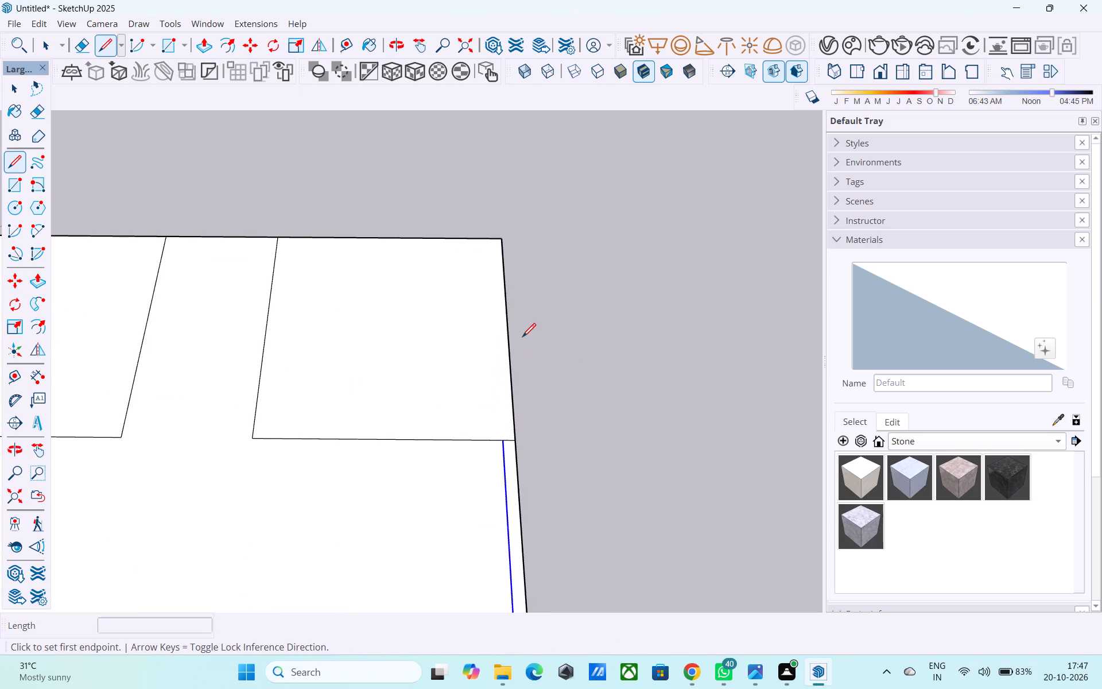
{"action": "left_click", "coordinate": [502, 444]}
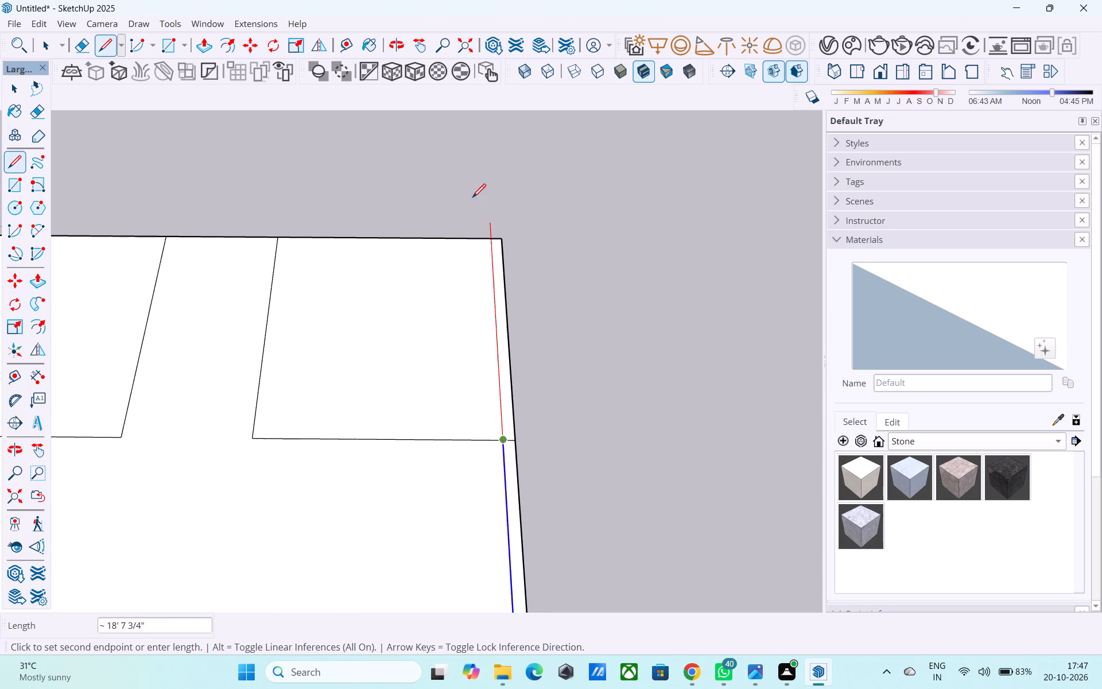
{"action": "left_click", "coordinate": [491, 238]}
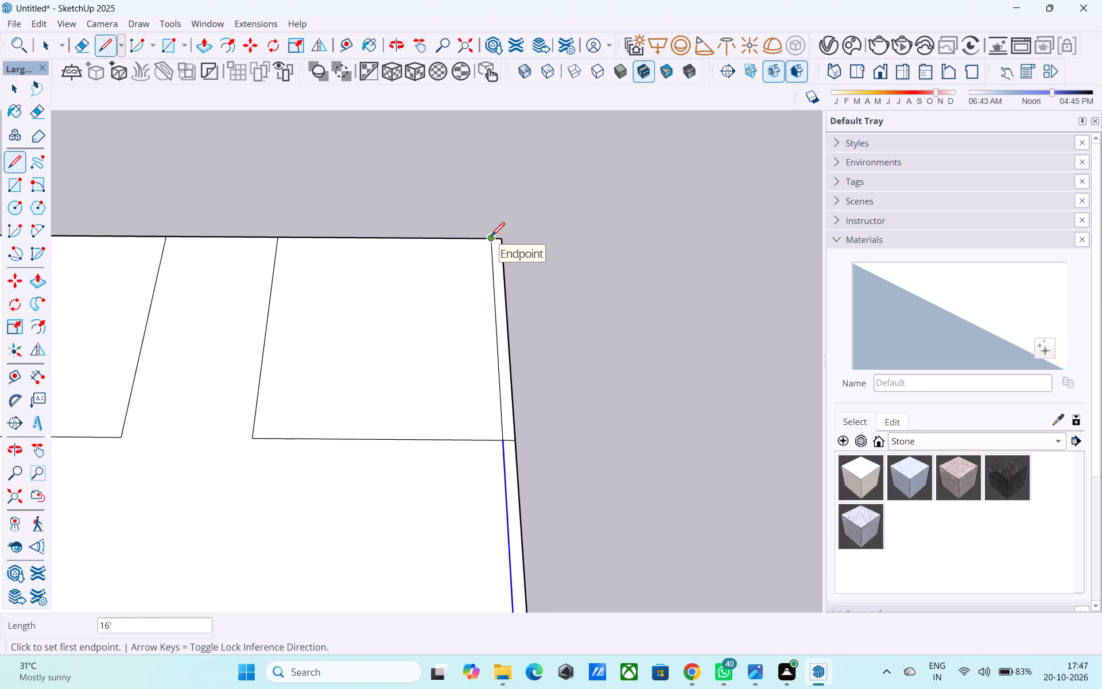
Copy the short far-edge segment at the plan's far right corner 9" inward to mark the far wall's thickness.
{"action": "key", "text": "space"}
{"action": "scroll", "coordinate": [494, 238], "scroll_direction": "up", "scroll_amount": 5}
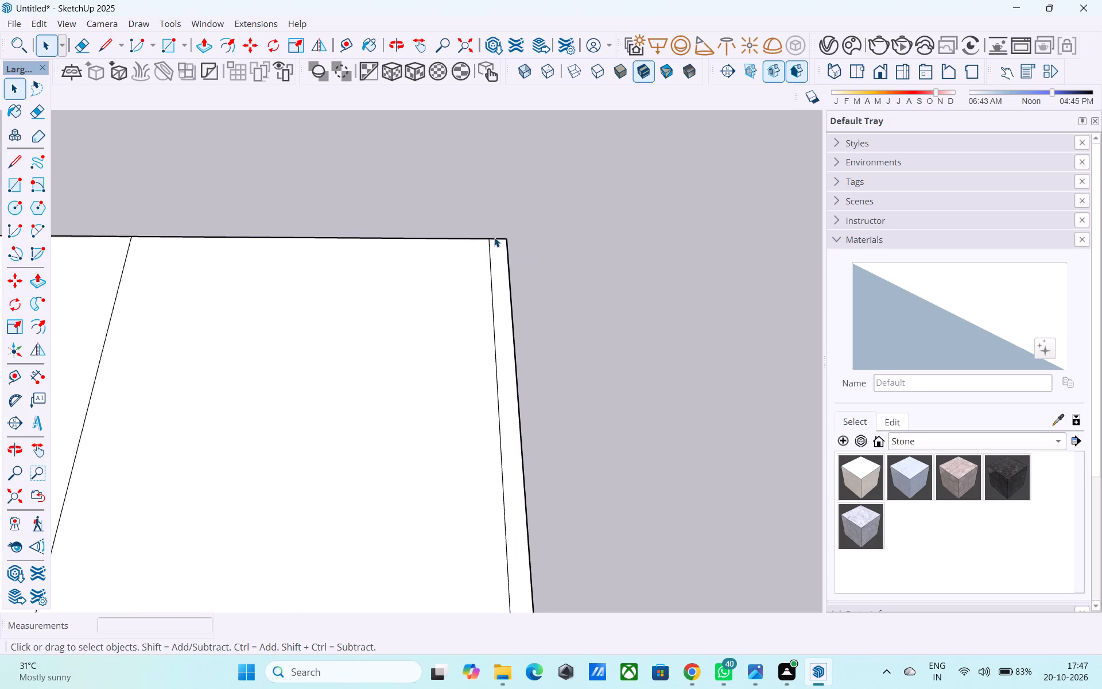
{"action": "scroll", "coordinate": [494, 237], "scroll_direction": "up", "scroll_amount": 2}
{"action": "left_click", "coordinate": [495, 238]}
{"action": "key", "text": "m"}
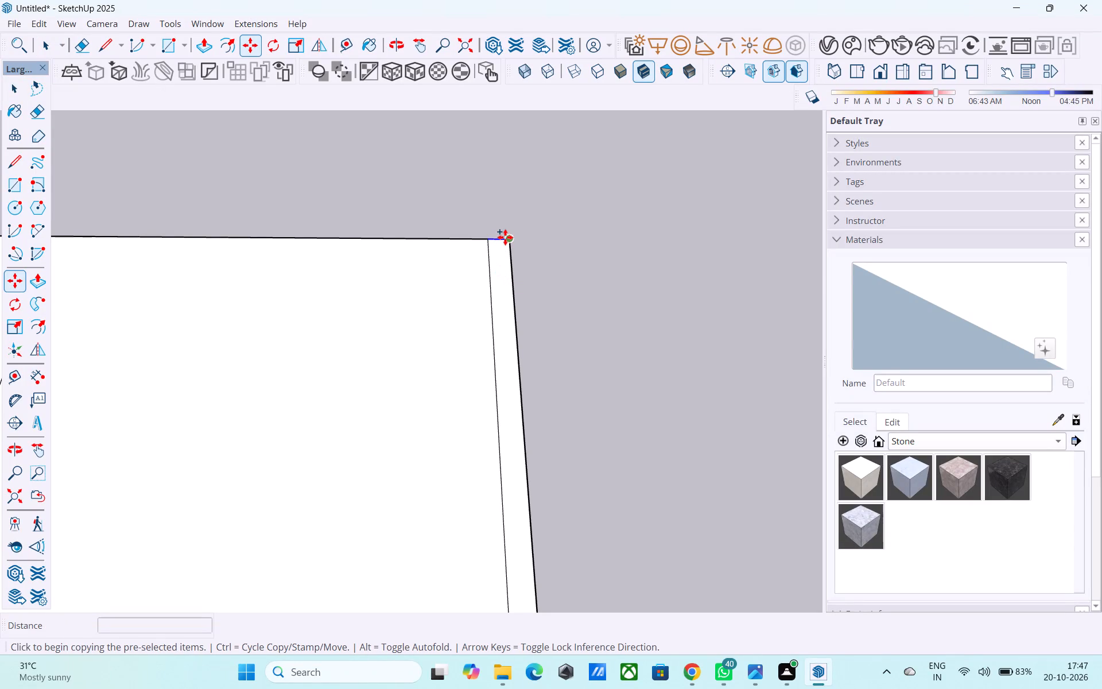
{"action": "scroll", "coordinate": [505, 237], "scroll_direction": "up", "scroll_amount": 3}
{"action": "left_click", "coordinate": [509, 242]}
{"action": "left_click", "coordinate": [514, 259]}
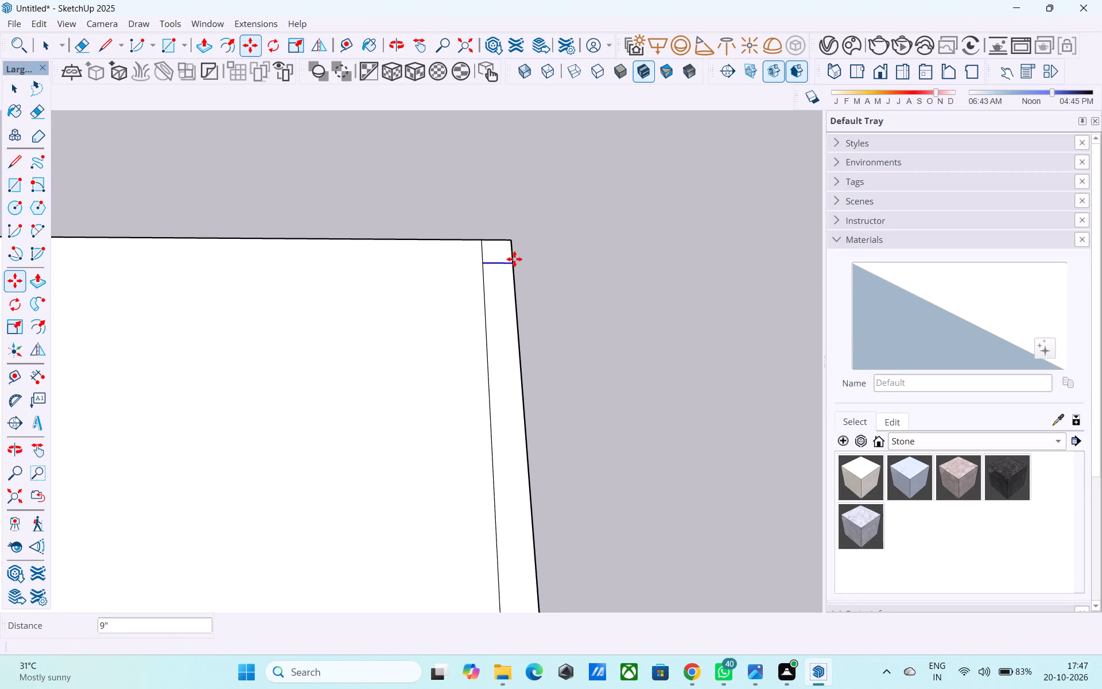
Draw a 40' inner wall line parallel to the far edge, from the copied segment to the plan's left edge.
{"action": "key", "text": "l"}
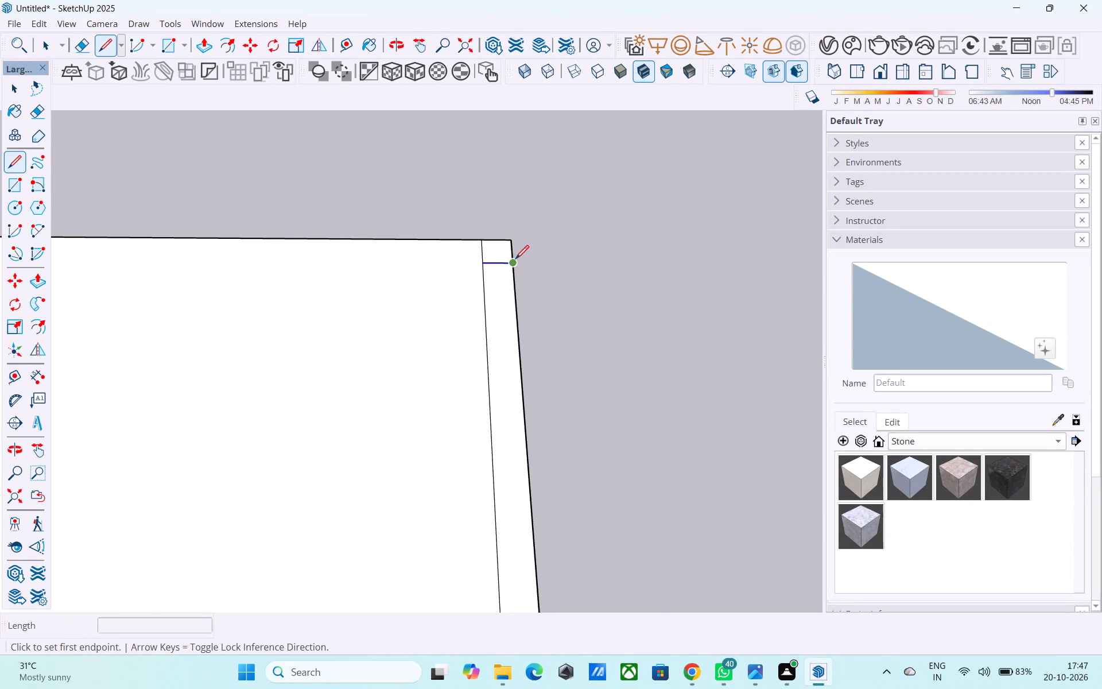
{"action": "left_click", "coordinate": [512, 265]}
{"action": "scroll", "coordinate": [635, 251], "scroll_direction": "down", "scroll_amount": 10}
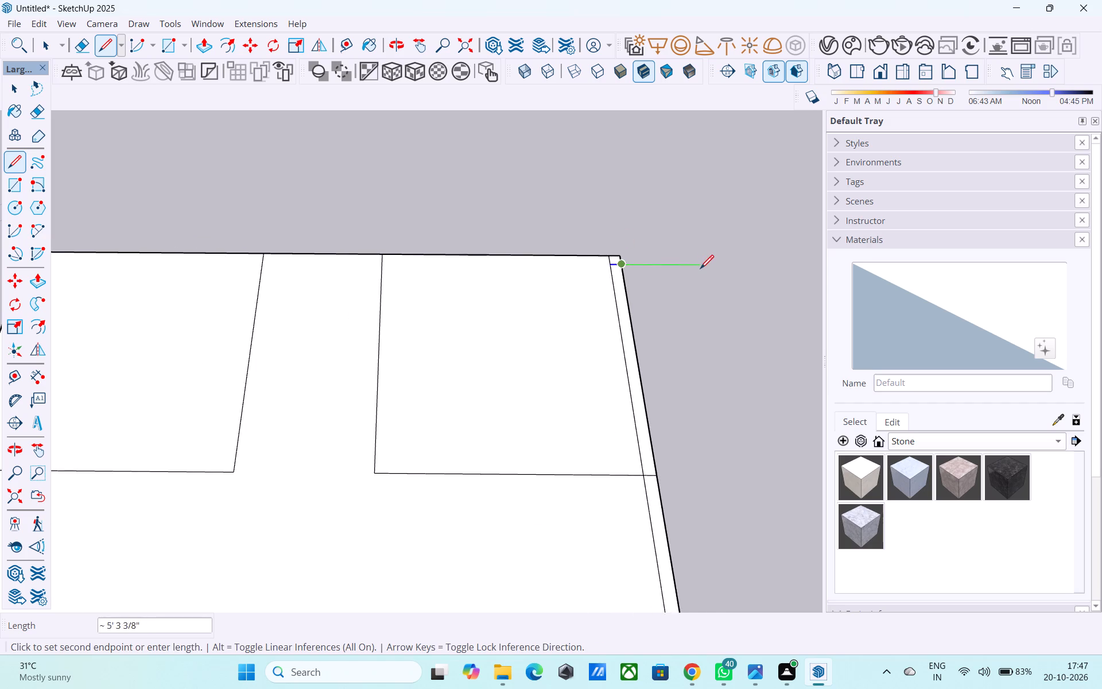
{"action": "scroll", "coordinate": [700, 270], "scroll_direction": "down", "scroll_amount": 9}
{"action": "scroll", "coordinate": [390, 272], "scroll_direction": "up", "scroll_amount": 16}
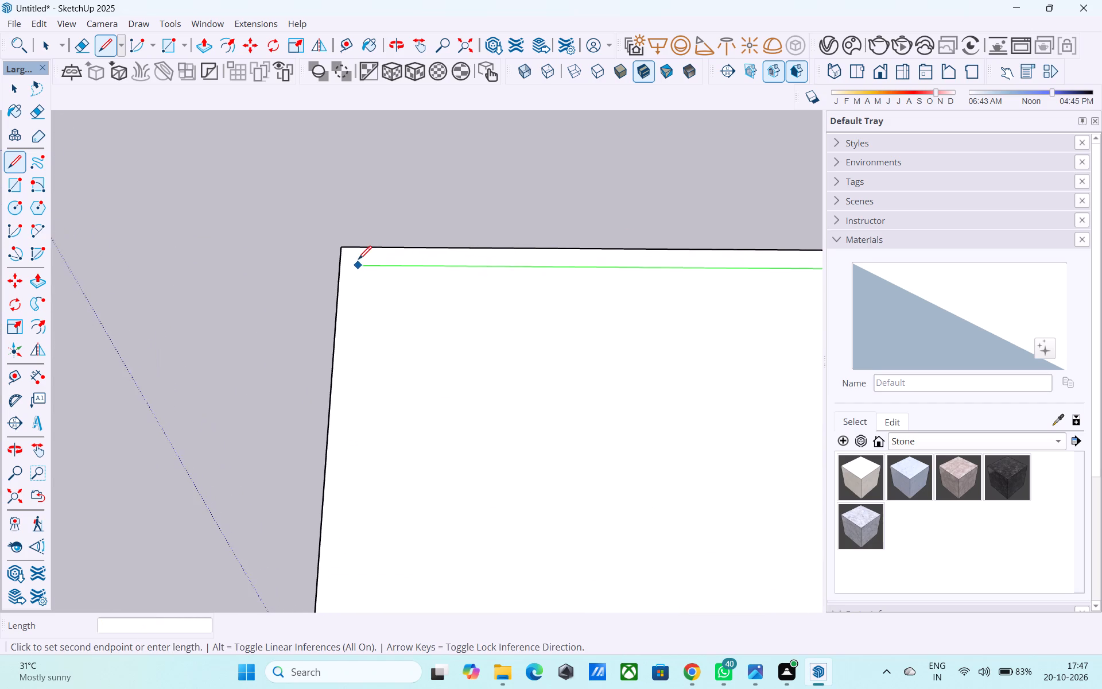
{"action": "scroll", "coordinate": [358, 261], "scroll_direction": "up", "scroll_amount": 1}
{"action": "left_click", "coordinate": [331, 262]}
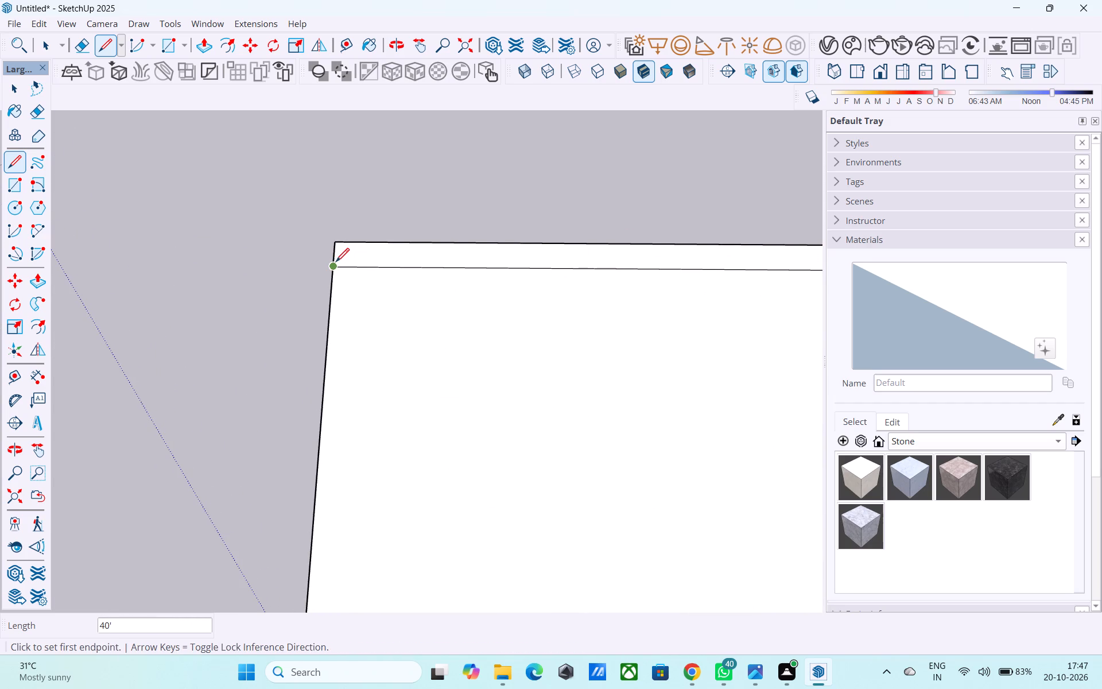
Mark 9" inward from the left edge on the far wall line, and draw a 45' 3" line from there to the near edge.
{"action": "left_click", "coordinate": [336, 263]}
{"action": "left_click", "coordinate": [362, 265]}
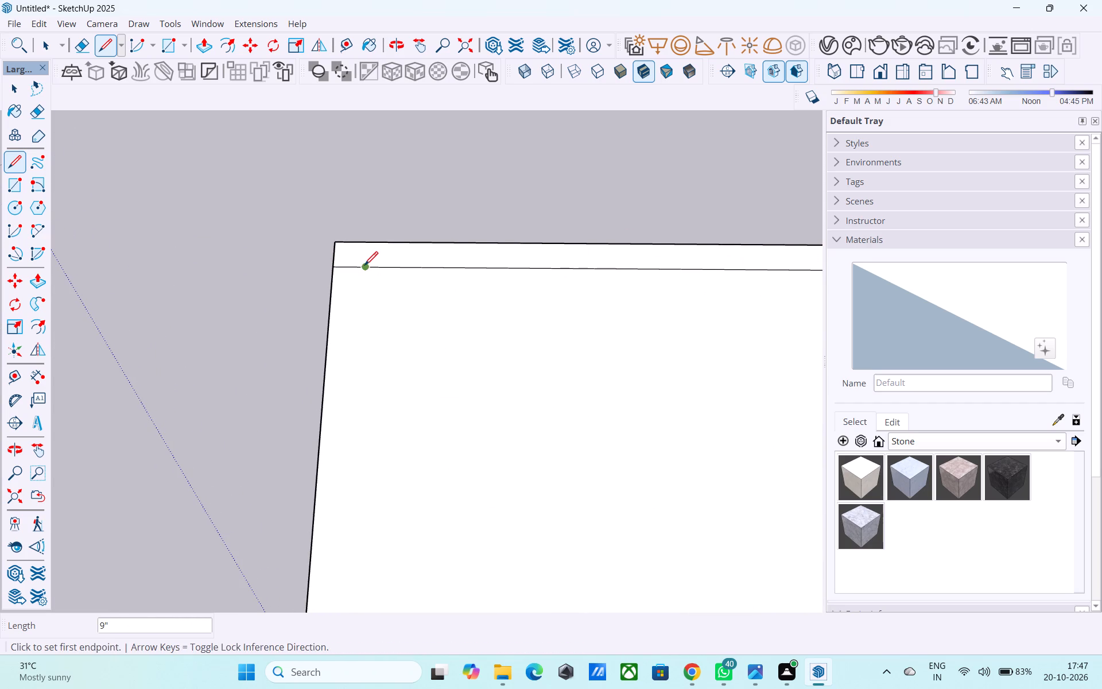
{"action": "left_click", "coordinate": [364, 266]}
{"action": "scroll", "coordinate": [363, 265], "scroll_direction": "down", "scroll_amount": 11}
{"action": "scroll", "coordinate": [378, 220], "scroll_direction": "down", "scroll_amount": 11}
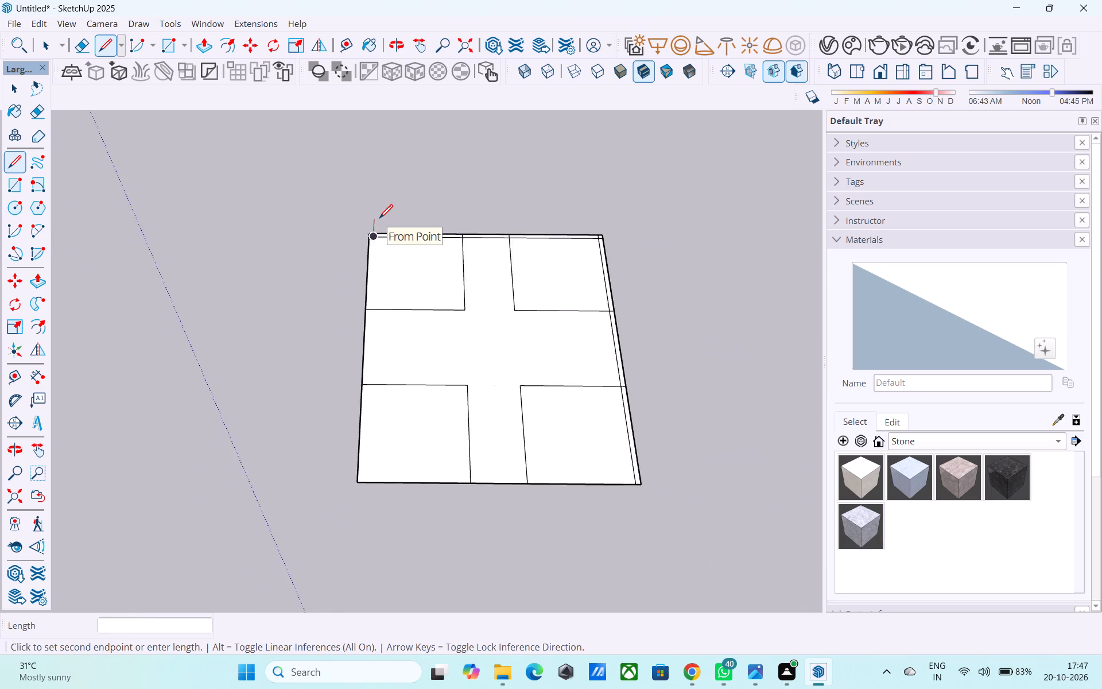
{"action": "scroll", "coordinate": [377, 459], "scroll_direction": "up", "scroll_amount": 8}
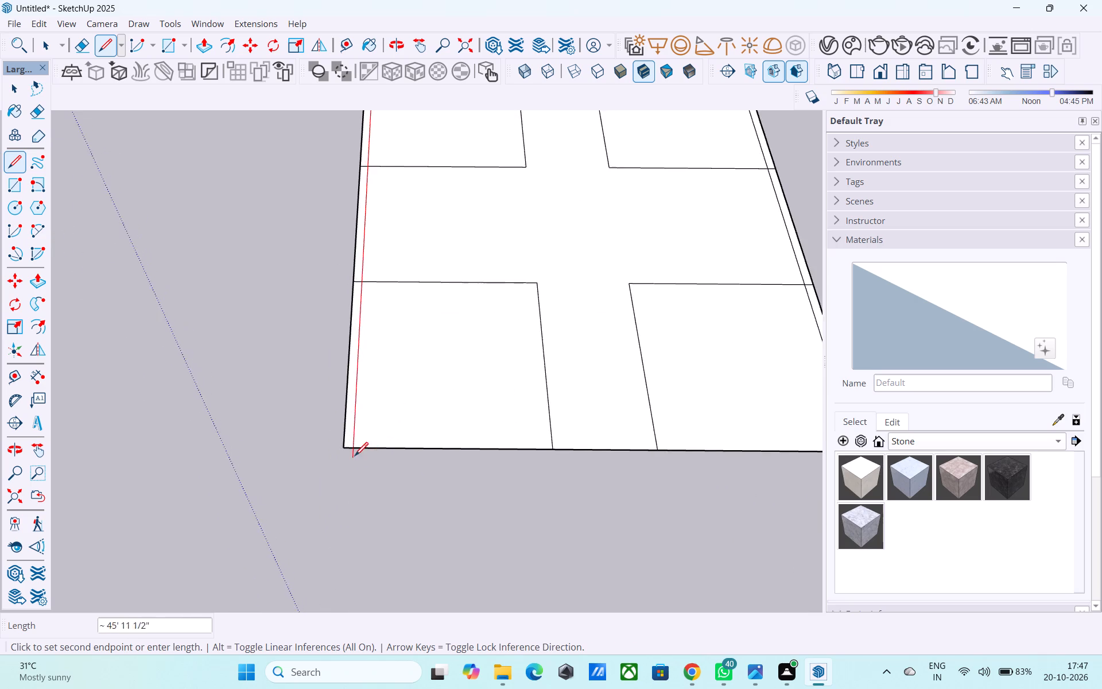
{"action": "scroll", "coordinate": [355, 457], "scroll_direction": "up", "scroll_amount": 13}
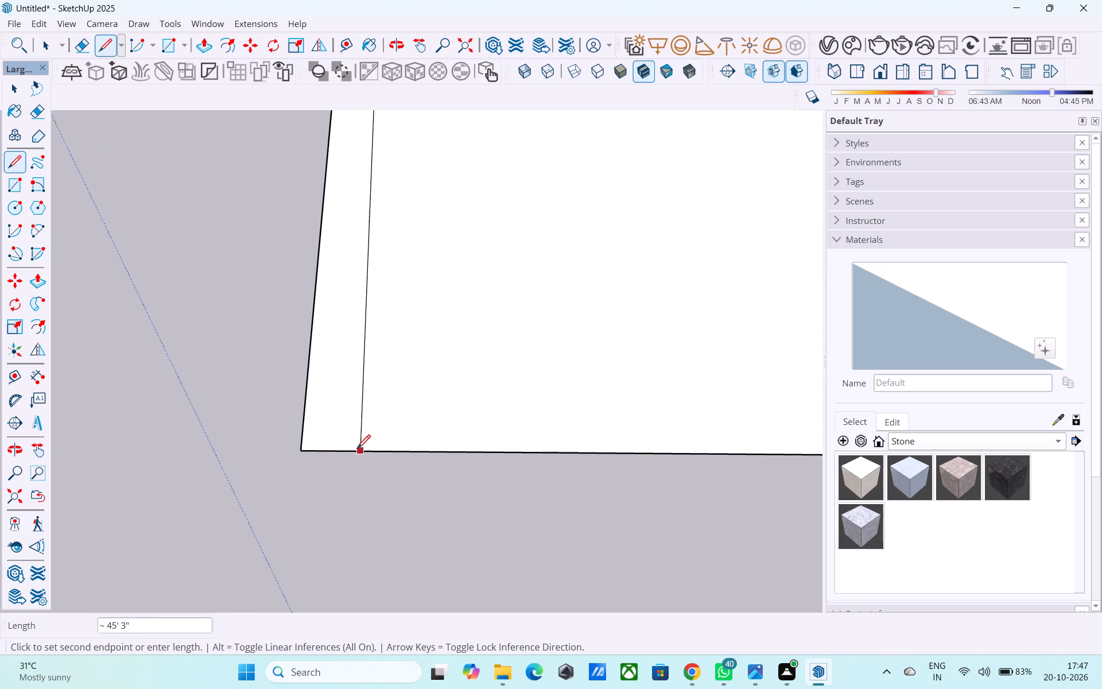
{"action": "left_click", "coordinate": [346, 451]}
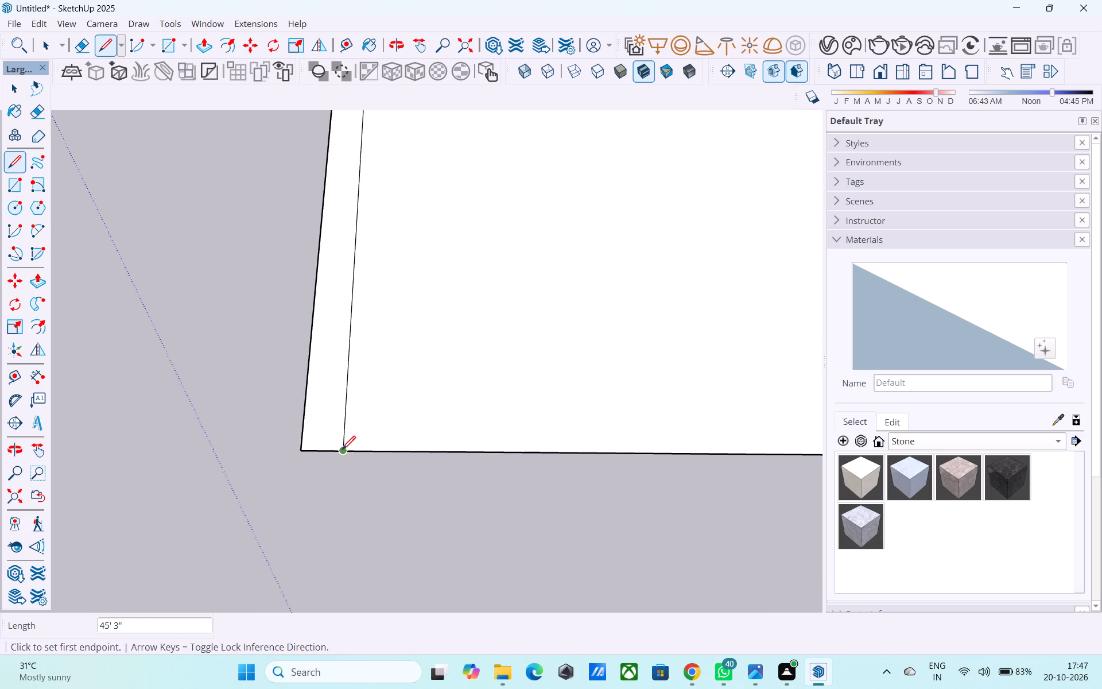
Mark 9" inward from the near edge on the left wall line, and draw a 38' 6" line across to the right wall line.
{"action": "left_click", "coordinate": [342, 451]}
{"action": "left_click", "coordinate": [348, 415]}
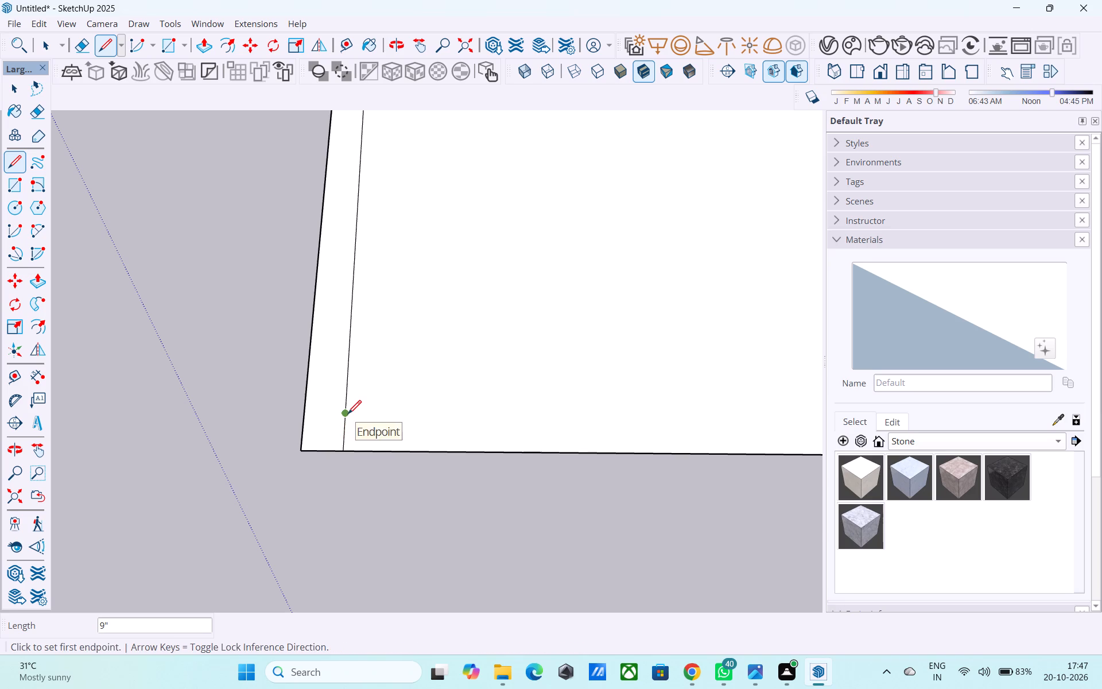
{"action": "left_click", "coordinate": [348, 415]}
{"action": "scroll", "coordinate": [215, 407], "scroll_direction": "down", "scroll_amount": 18}
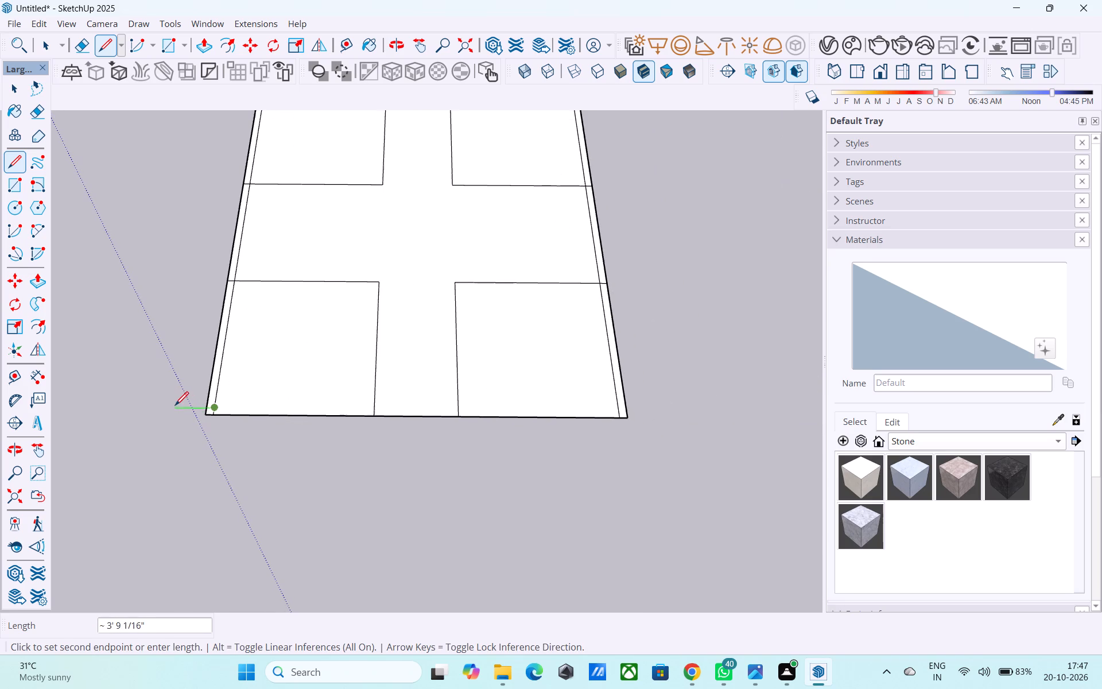
{"action": "scroll", "coordinate": [621, 400], "scroll_direction": "up", "scroll_amount": 16}
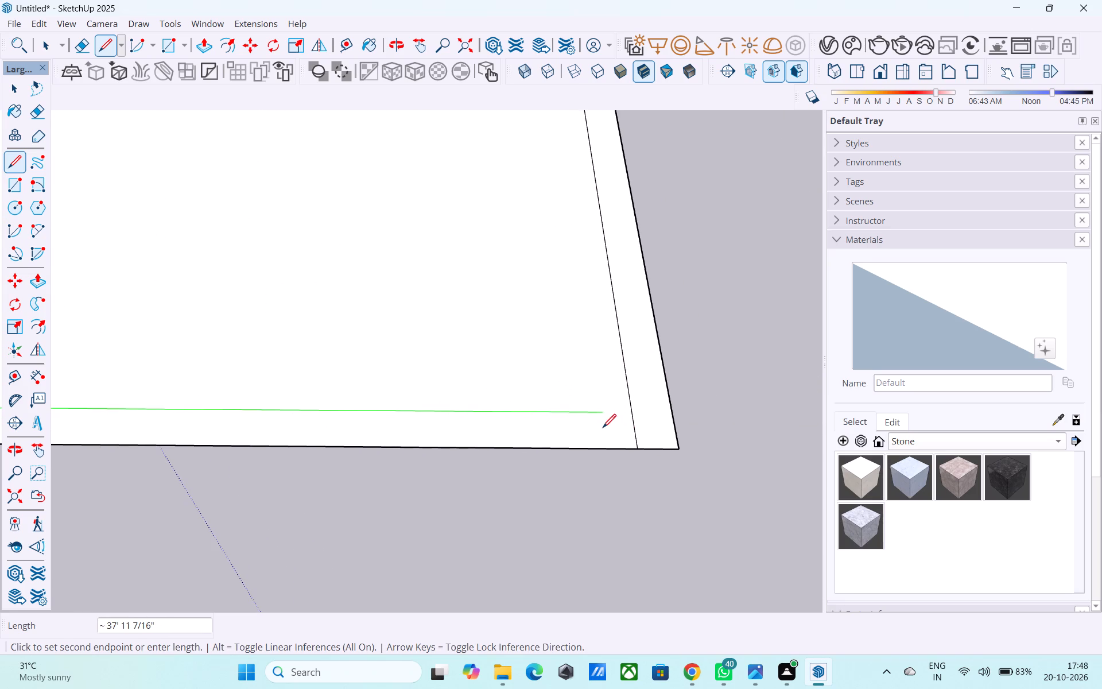
{"action": "left_click", "coordinate": [633, 413]}
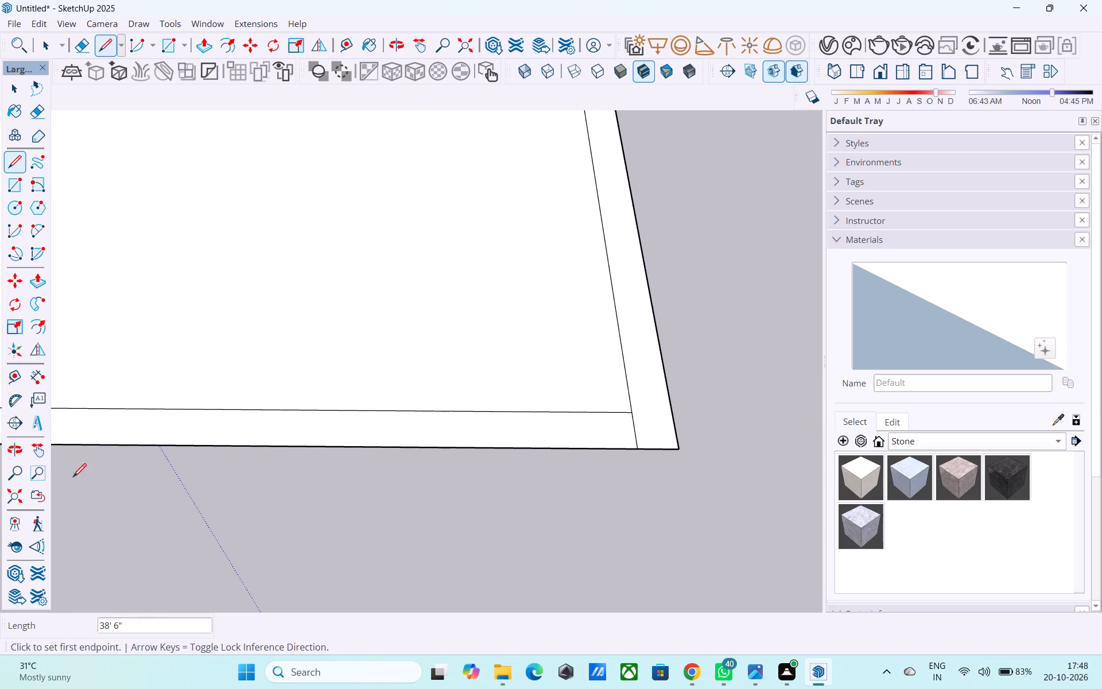
Erase the inner wall line's leftover end at the plan's near right corner.
{"action": "left_click", "coordinate": [78, 50]}
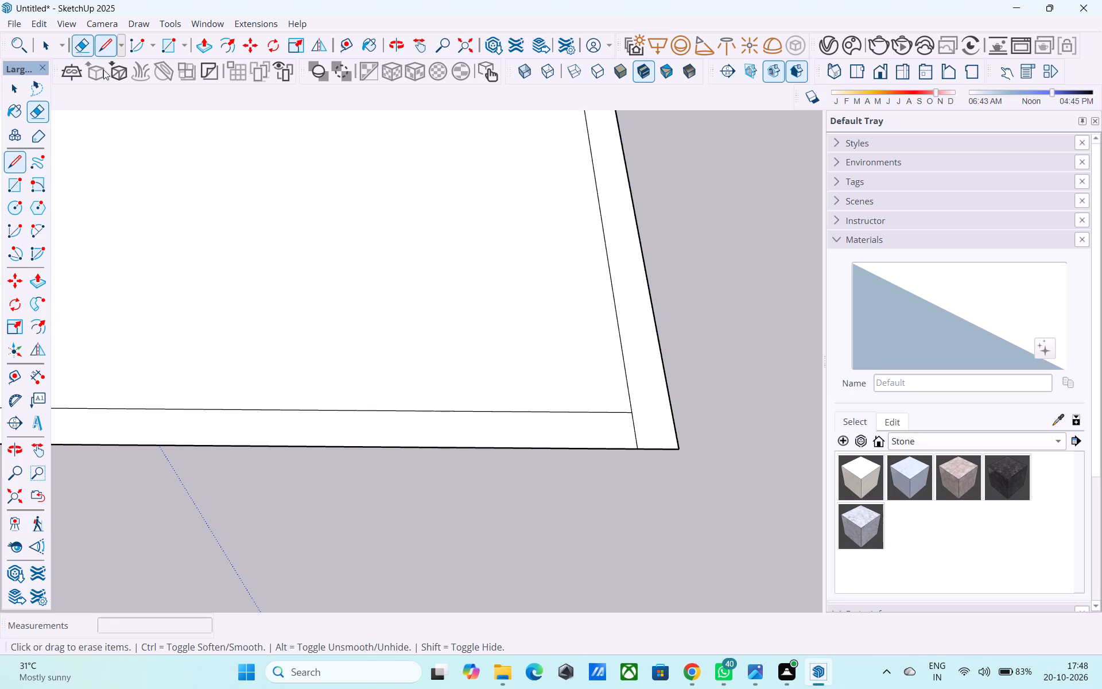
{"action": "scroll", "coordinate": [715, 241], "scroll_direction": "down", "scroll_amount": 6}
{"action": "scroll", "coordinate": [691, 320], "scroll_direction": "up", "scroll_amount": 9}
{"action": "left_click", "coordinate": [654, 351]}
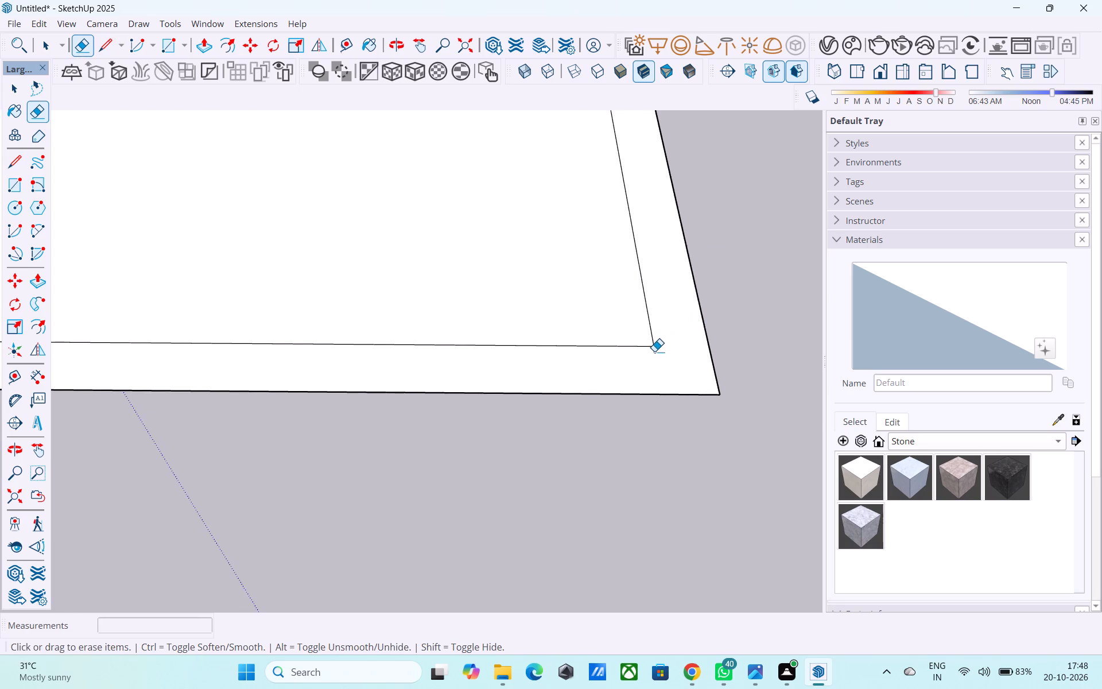
Erase the two passage line ends that cross the 9" wall strip along the plan's near edge.
{"action": "scroll", "coordinate": [742, 291], "scroll_direction": "down", "scroll_amount": 14}
{"action": "scroll", "coordinate": [422, 282], "scroll_direction": "up", "scroll_amount": 10}
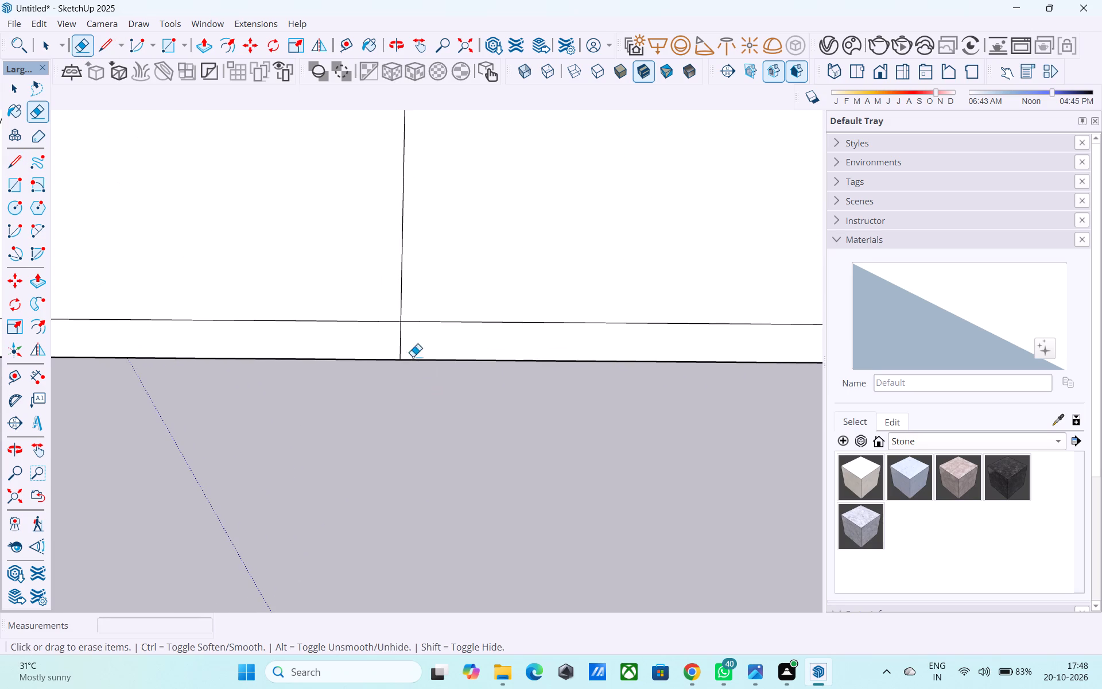
{"action": "left_click", "coordinate": [398, 329]}
{"action": "scroll", "coordinate": [618, 244], "scroll_direction": "down", "scroll_amount": 7}
{"action": "middle_click_drag", "start_coordinate": [307, 296], "coordinate": [509, 273]}
{"action": "scroll", "coordinate": [740, 198], "scroll_direction": "down", "scroll_amount": 6}
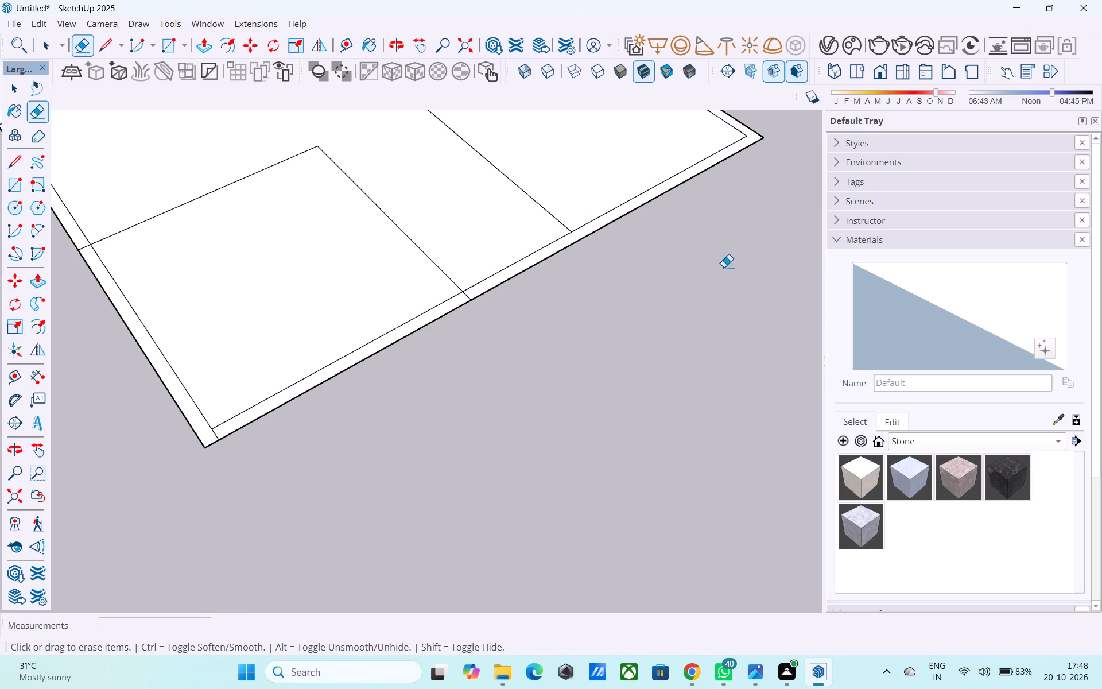
{"action": "middle_click_drag", "start_coordinate": [685, 306], "coordinate": [471, 293]}
{"action": "scroll", "coordinate": [471, 295], "scroll_direction": "up", "scroll_amount": 11}
{"action": "left_click_drag", "start_coordinate": [500, 386], "coordinate": [494, 386]}
Erase the inner wall line's leftover end at the plan's near left corner.
{"action": "scroll", "coordinate": [505, 350], "scroll_direction": "down", "scroll_amount": 8}
{"action": "scroll", "coordinate": [558, 335], "scroll_direction": "down", "scroll_amount": 6}
{"action": "scroll", "coordinate": [264, 349], "scroll_direction": "up", "scroll_amount": 10}
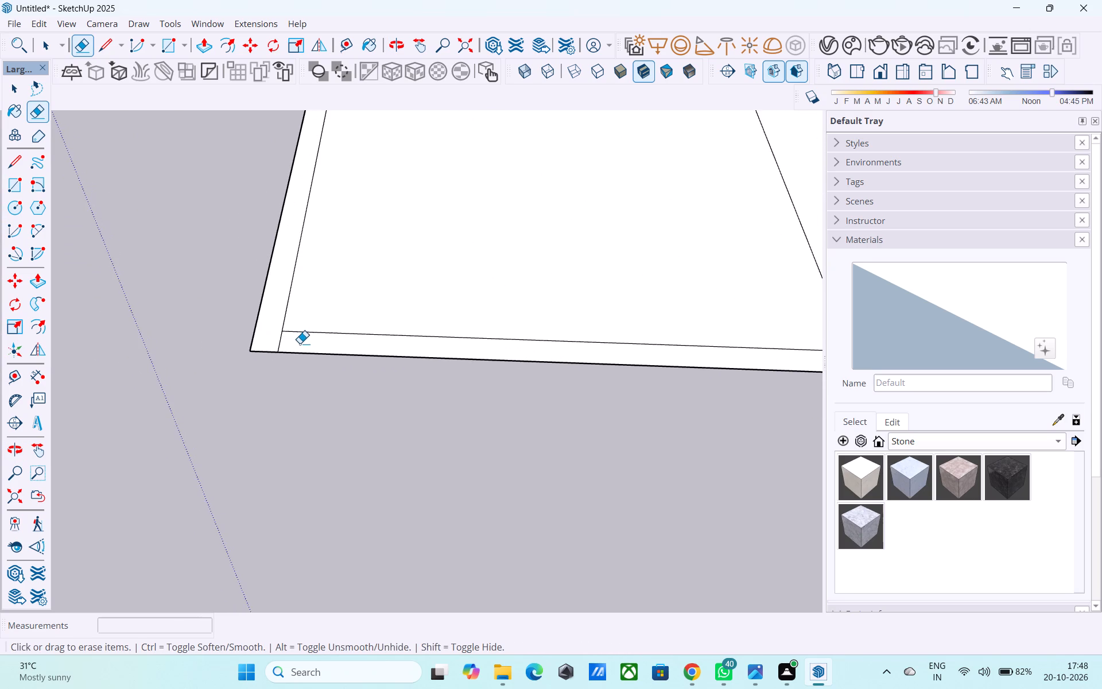
{"action": "scroll", "coordinate": [300, 343], "scroll_direction": "up", "scroll_amount": 2}
{"action": "left_click_drag", "start_coordinate": [277, 342], "coordinate": [269, 341]}
Erase the two bay line ends that cross the 9" wall strip along the plan's left edge.
{"action": "scroll", "coordinate": [243, 342], "scroll_direction": "down", "scroll_amount": 8}
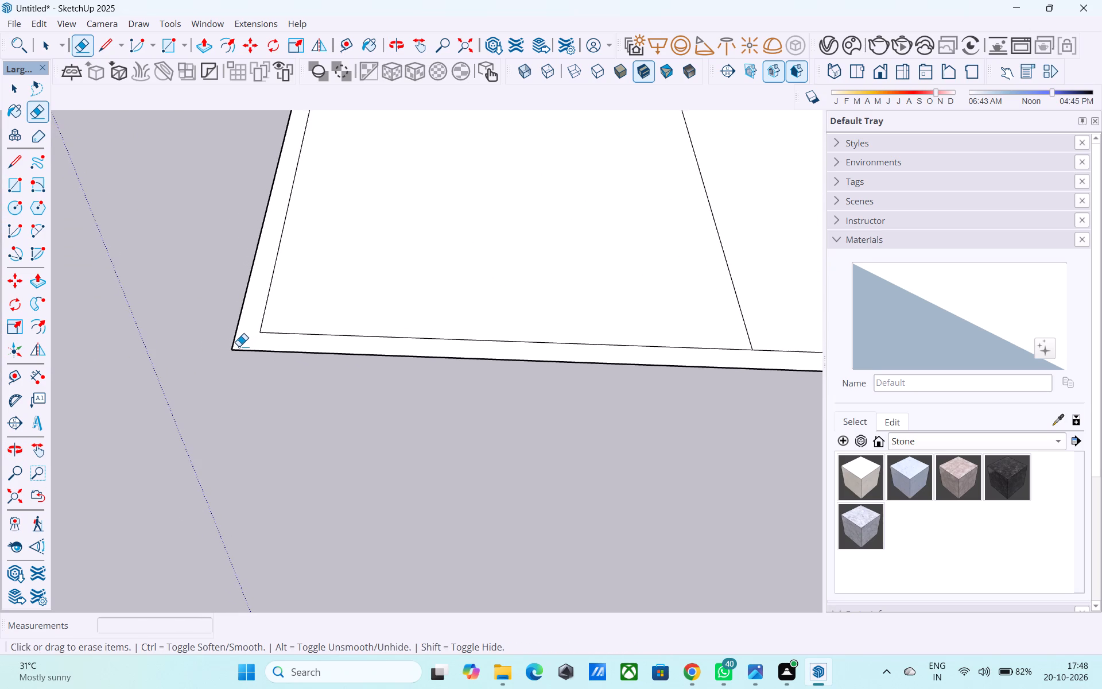
{"action": "scroll", "coordinate": [239, 346], "scroll_direction": "down", "scroll_amount": 12}
{"action": "middle_click_drag", "start_coordinate": [302, 373], "coordinate": [291, 415]}
{"action": "scroll", "coordinate": [300, 385], "scroll_direction": "down", "scroll_amount": 6}
{"action": "scroll", "coordinate": [250, 227], "scroll_direction": "up", "scroll_amount": 3}
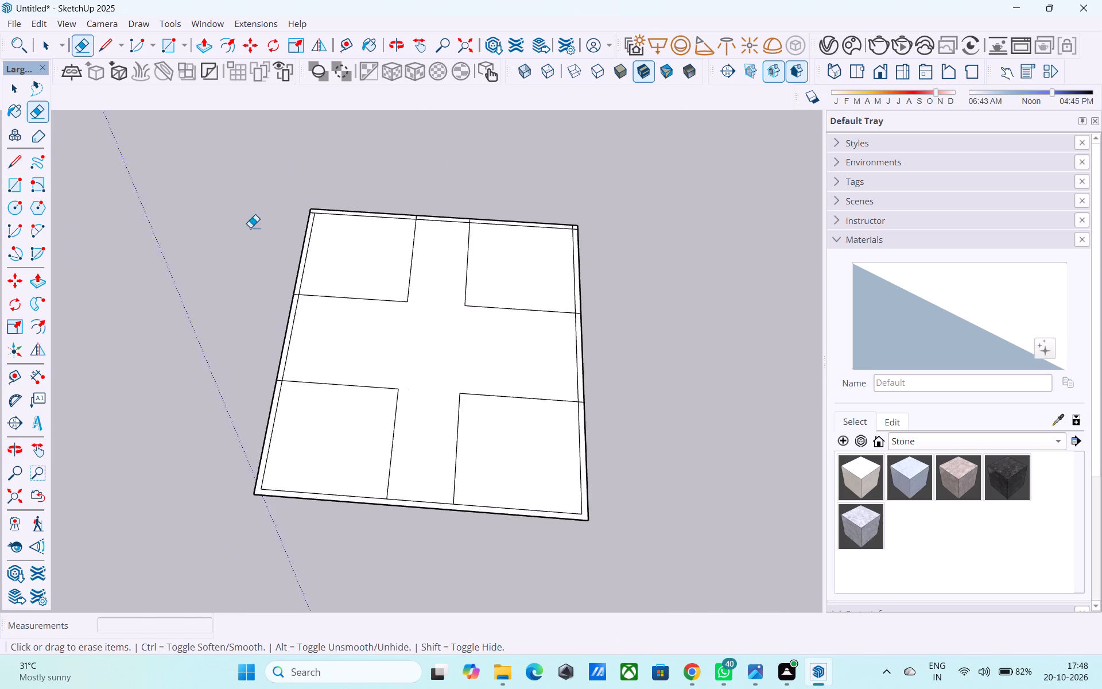
{"action": "scroll", "coordinate": [250, 227], "scroll_direction": "up", "scroll_amount": 19}
{"action": "left_click", "coordinate": [270, 426]}
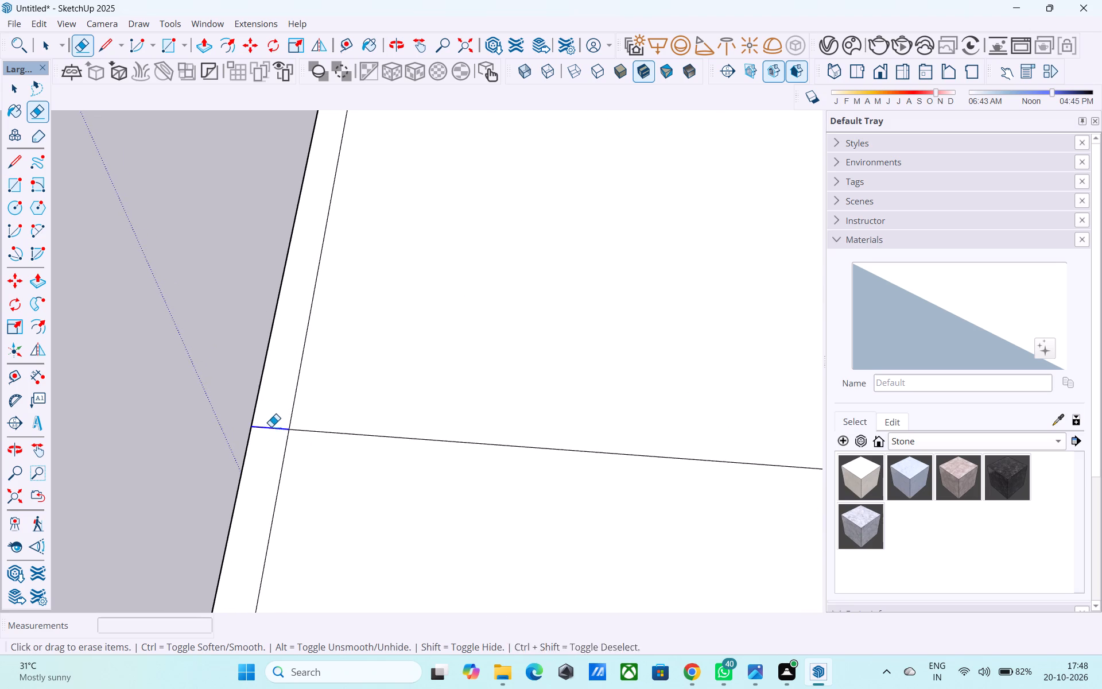
{"action": "scroll", "coordinate": [276, 386], "scroll_direction": "down", "scroll_amount": 13}
{"action": "scroll", "coordinate": [274, 193], "scroll_direction": "down", "scroll_amount": 5}
{"action": "scroll", "coordinate": [289, 234], "scroll_direction": "up", "scroll_amount": 15}
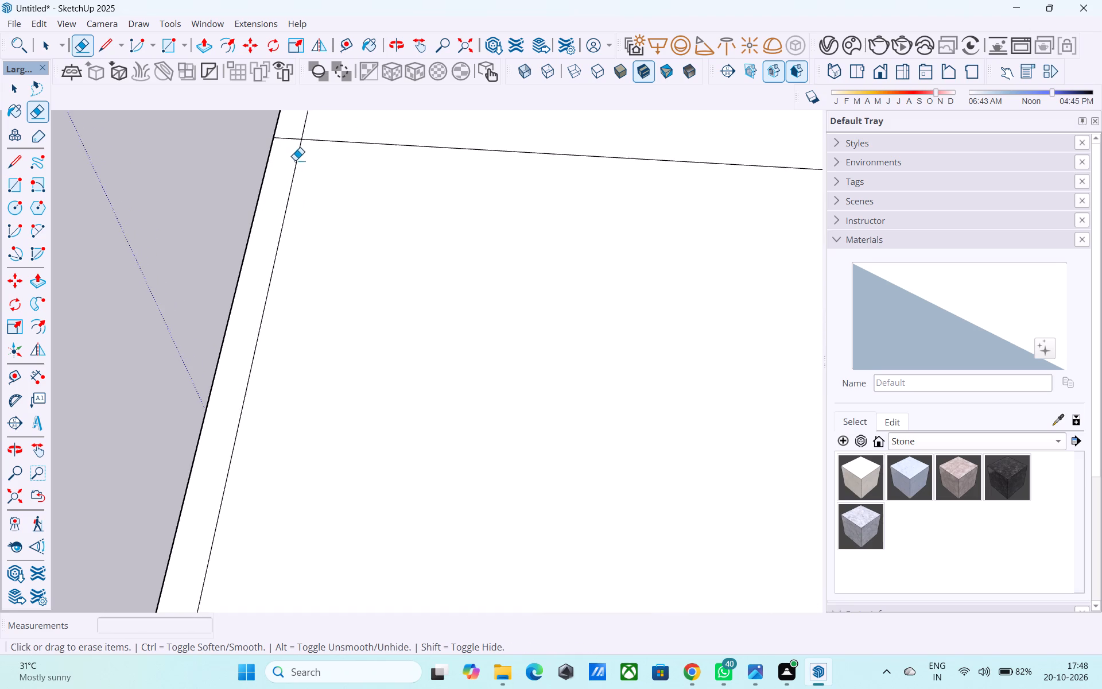
{"action": "scroll", "coordinate": [297, 324], "scroll_direction": "down", "scroll_amount": 3}
{"action": "middle_click_drag", "start_coordinate": [298, 501], "coordinate": [298, 551]}
{"action": "scroll", "coordinate": [309, 196], "scroll_direction": "up", "scroll_amount": 9}
{"action": "left_click_drag", "start_coordinate": [274, 189], "coordinate": [263, 211]}
Erase a bay line end that crosses the 9" wall strip along the plan's right edge.
{"action": "scroll", "coordinate": [241, 209], "scroll_direction": "down", "scroll_amount": 20}
{"action": "scroll", "coordinate": [241, 209], "scroll_direction": "down", "scroll_amount": 2}
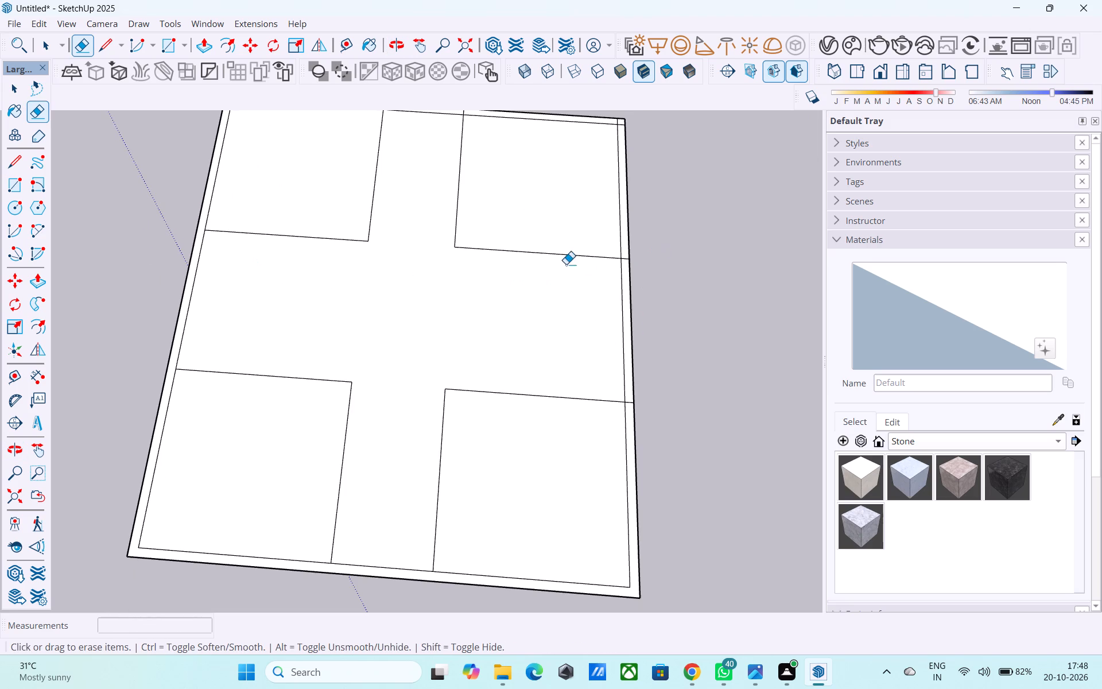
{"action": "scroll", "coordinate": [568, 257], "scroll_direction": "down", "scroll_amount": 5}
{"action": "scroll", "coordinate": [627, 371], "scroll_direction": "up", "scroll_amount": 17}
{"action": "scroll", "coordinate": [603, 327], "scroll_direction": "up", "scroll_amount": 3}
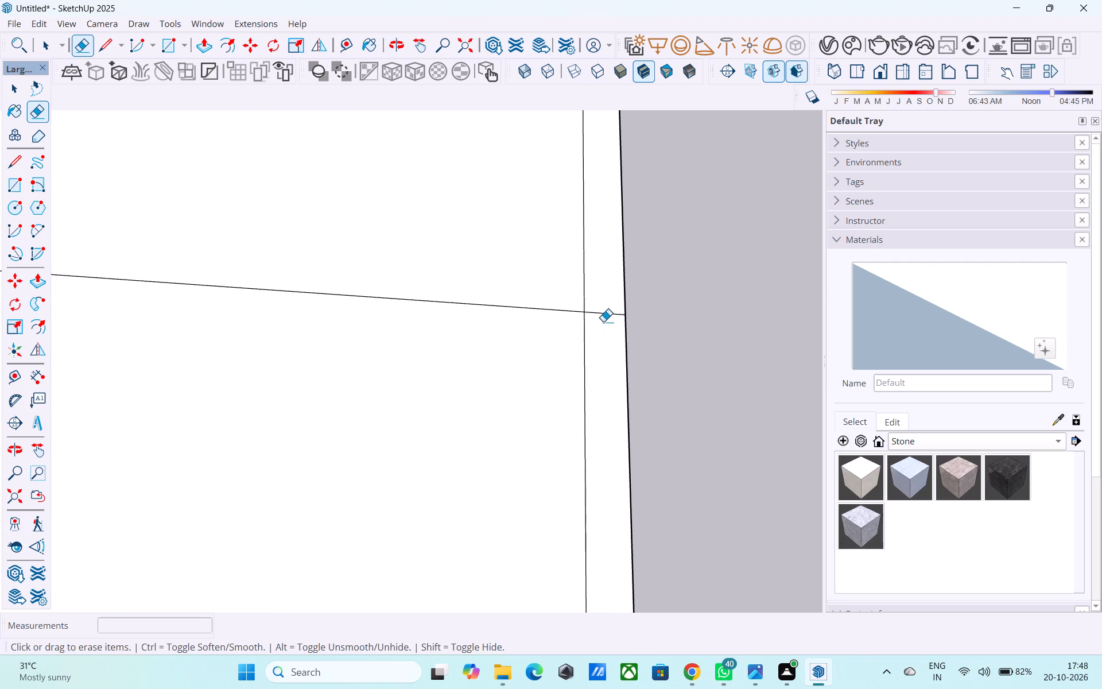
{"action": "scroll", "coordinate": [603, 322], "scroll_direction": "up", "scroll_amount": 6}
{"action": "left_click", "coordinate": [602, 313]}
{"action": "left_click", "coordinate": [602, 309]}
{"action": "scroll", "coordinate": [593, 310], "scroll_direction": "down", "scroll_amount": 5}
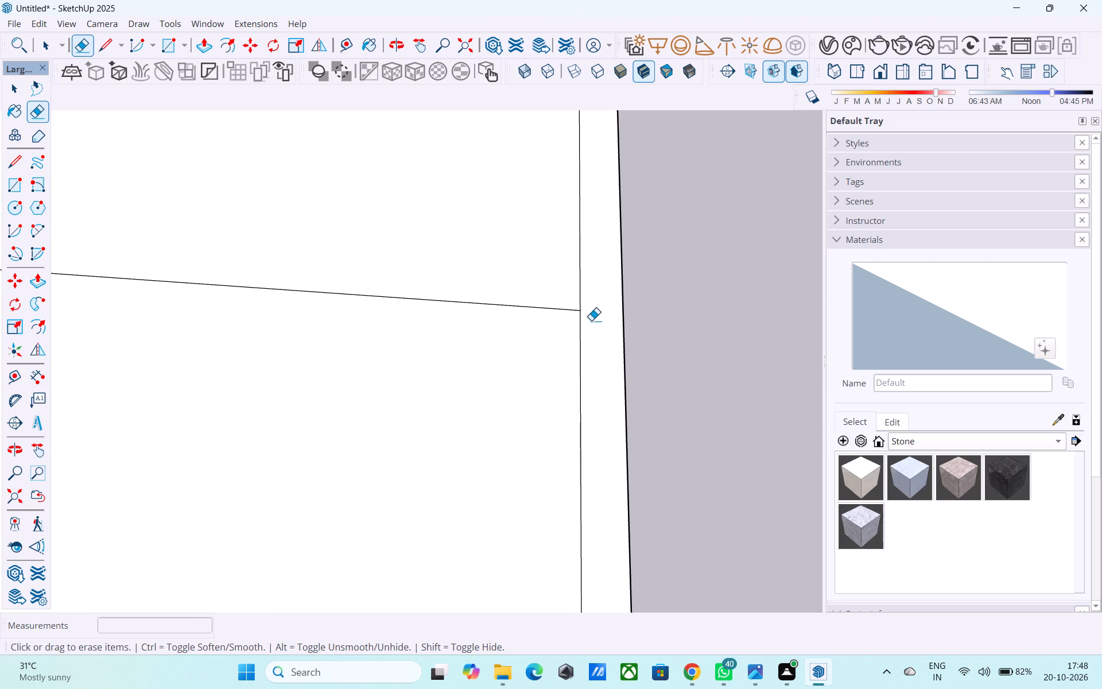
Erase the remaining bay line end that crosses the 9" wall strip along the plan's right edge.
{"action": "scroll", "coordinate": [580, 361], "scroll_direction": "down", "scroll_amount": 14}
{"action": "scroll", "coordinate": [542, 439], "scroll_direction": "down", "scroll_amount": 4}
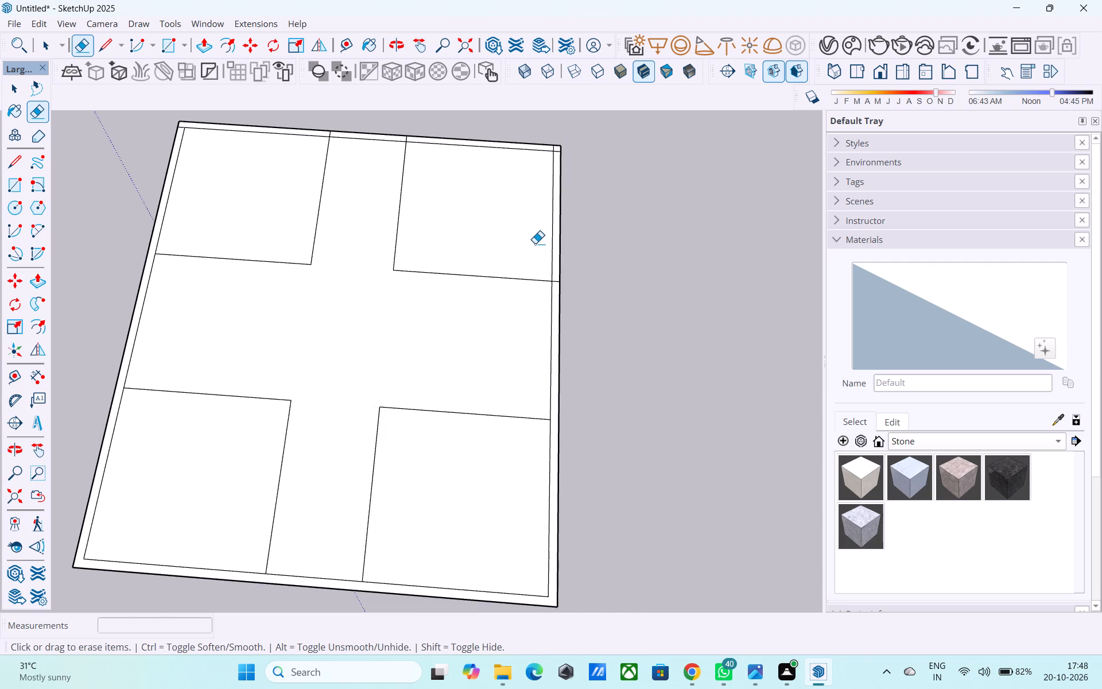
{"action": "scroll", "coordinate": [535, 243], "scroll_direction": "up", "scroll_amount": 5}
{"action": "scroll", "coordinate": [596, 322], "scroll_direction": "up", "scroll_amount": 17}
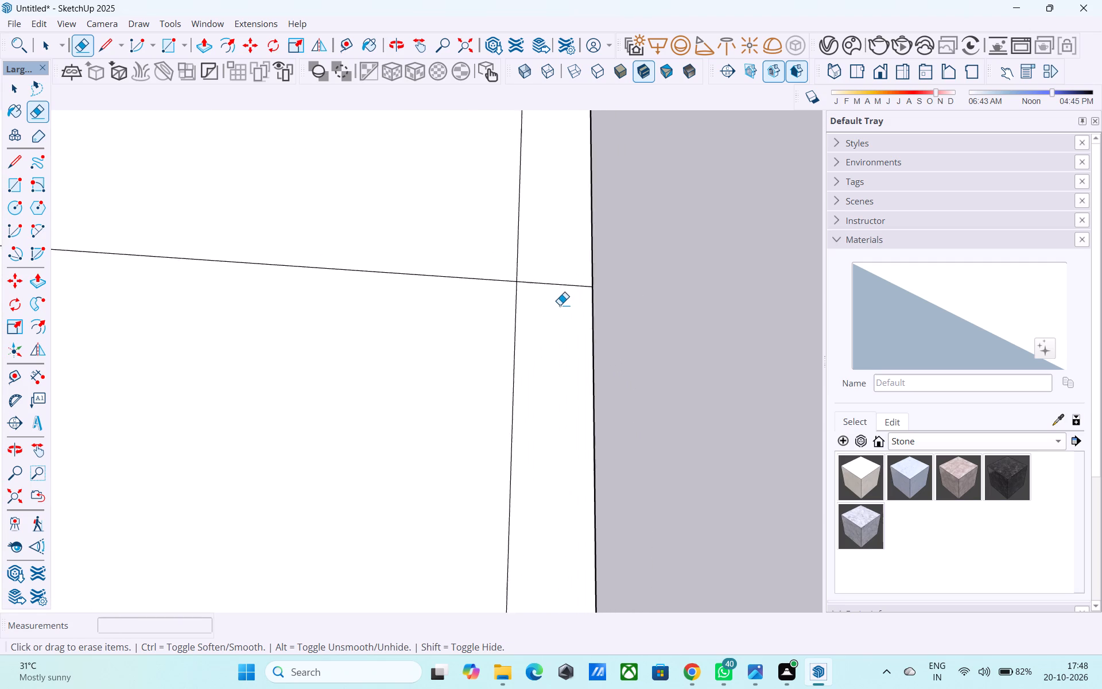
{"action": "scroll", "coordinate": [560, 305], "scroll_direction": "up", "scroll_amount": 6}
{"action": "left_click_drag", "start_coordinate": [558, 284], "coordinate": [567, 245]}
Erase the inner wall lines' two leftover ends at the plan's far right corner.
{"action": "scroll", "coordinate": [566, 233], "scroll_direction": "down", "scroll_amount": 16}
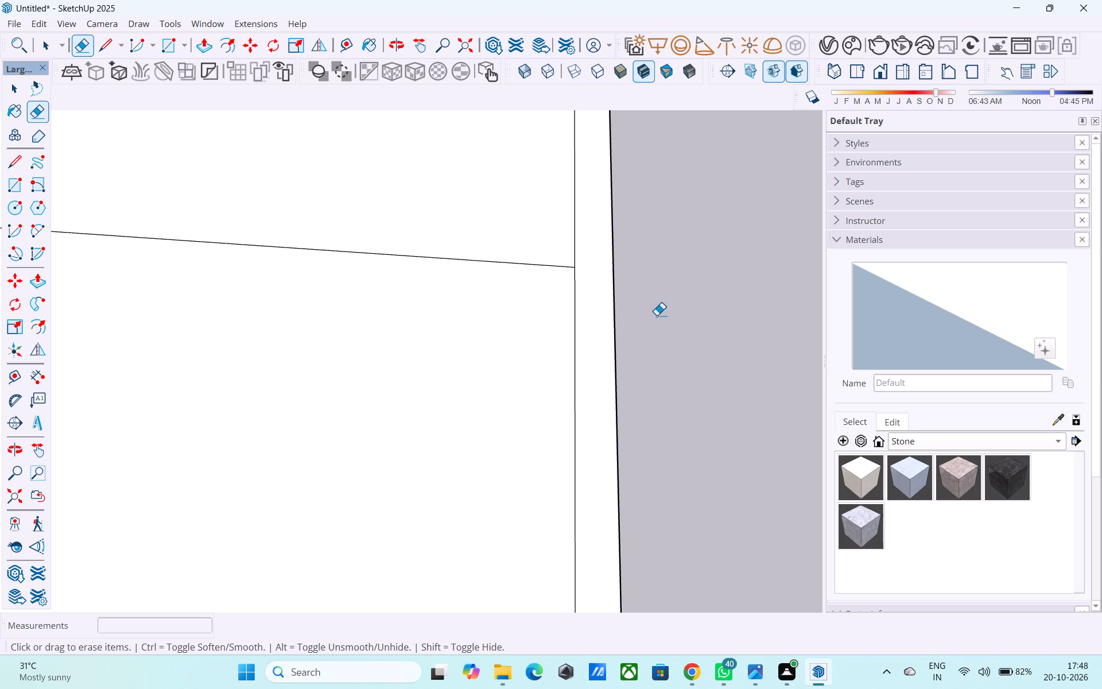
{"action": "scroll", "coordinate": [657, 315], "scroll_direction": "down", "scroll_amount": 20}
{"action": "middle_click_drag", "start_coordinate": [612, 347], "coordinate": [603, 409]}
{"action": "scroll", "coordinate": [561, 197], "scroll_direction": "up", "scroll_amount": 4}
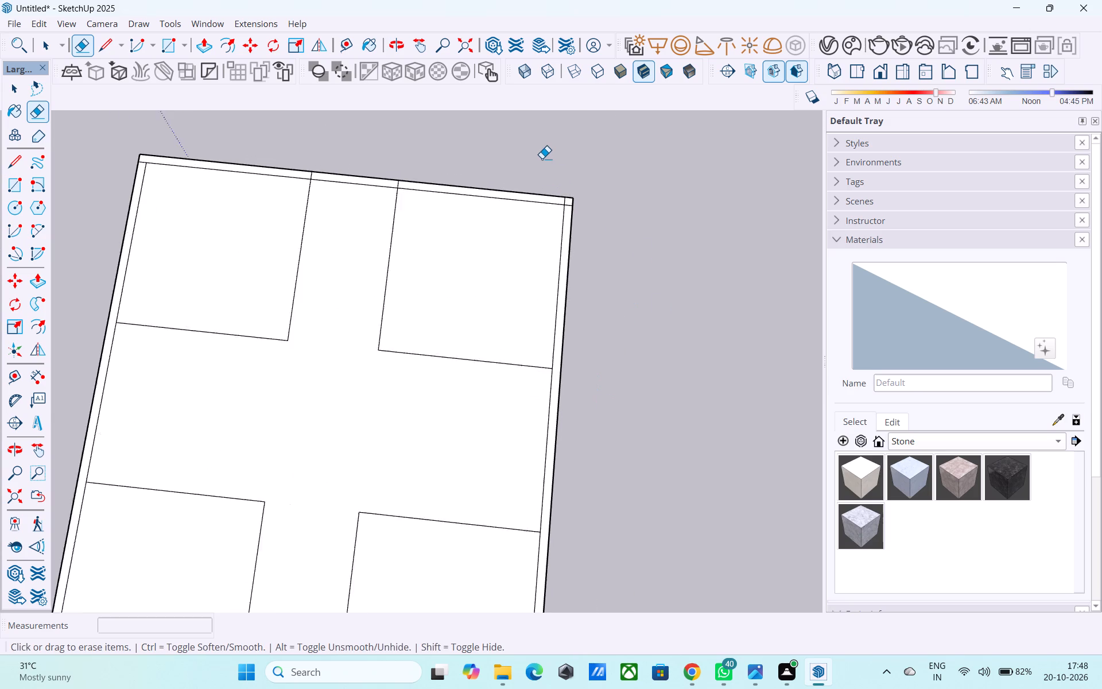
{"action": "scroll", "coordinate": [542, 158], "scroll_direction": "up", "scroll_amount": 4}
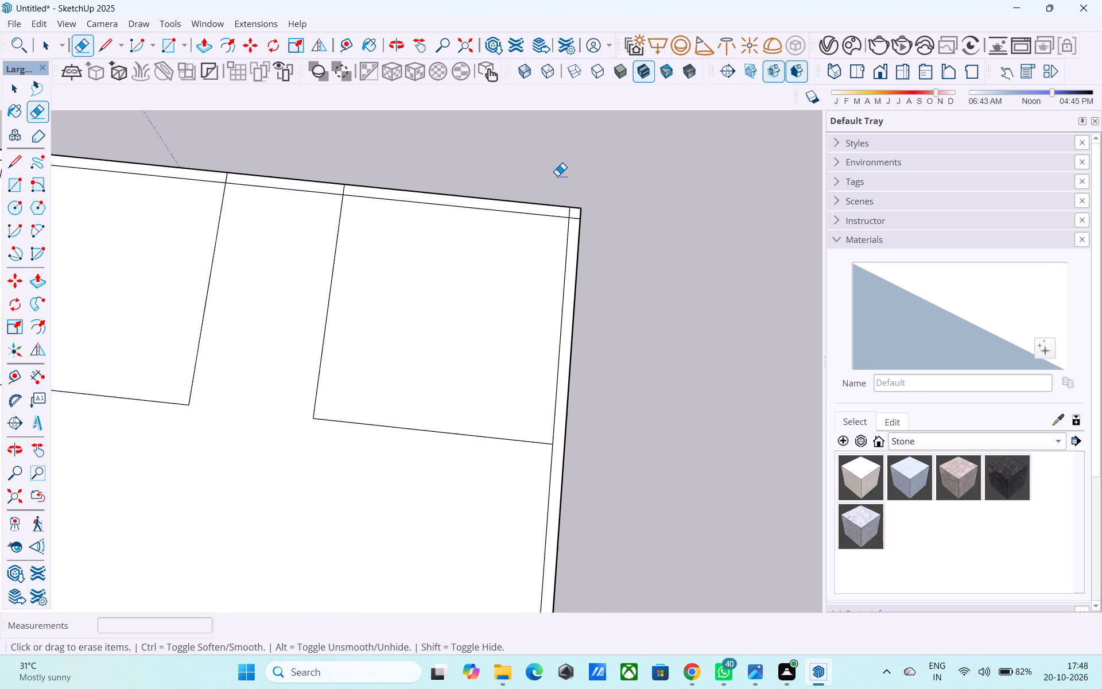
{"action": "scroll", "coordinate": [557, 176], "scroll_direction": "up", "scroll_amount": 12}
{"action": "left_click", "coordinate": [565, 154]}
{"action": "left_click_drag", "start_coordinate": [584, 175], "coordinate": [586, 180]}
Erase the two passage line ends that cross the 9" wall strip along the plan's far edge.
{"action": "scroll", "coordinate": [661, 218], "scroll_direction": "down", "scroll_amount": 17}
{"action": "scroll", "coordinate": [350, 187], "scroll_direction": "up", "scroll_amount": 4}
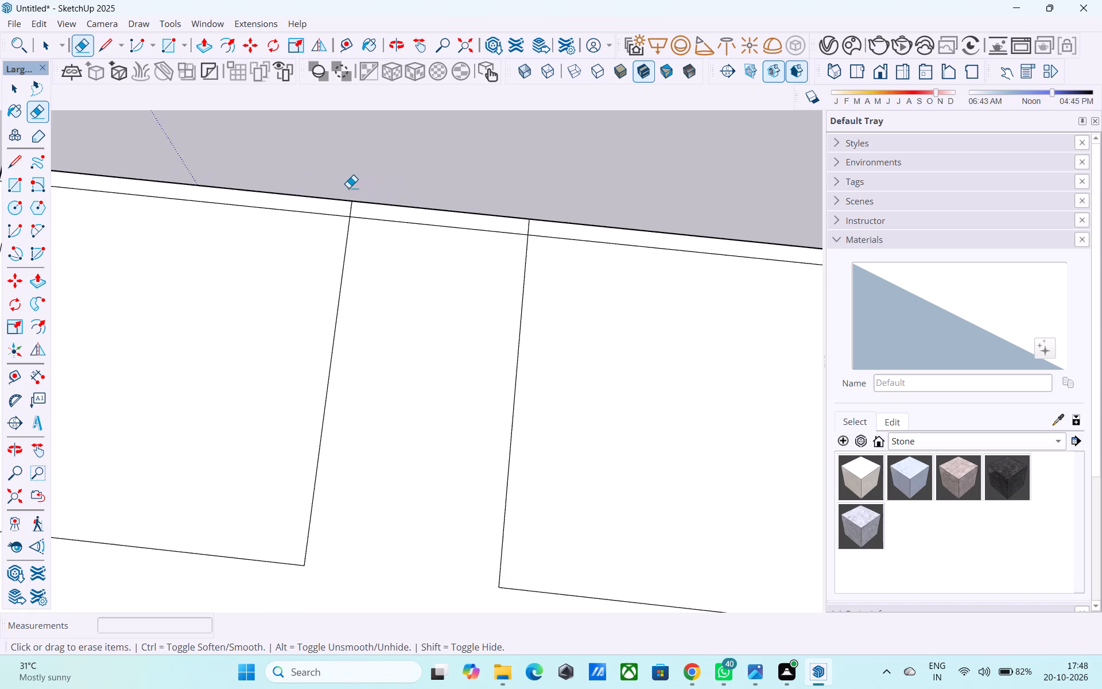
{"action": "scroll", "coordinate": [348, 188], "scroll_direction": "up", "scroll_amount": 7}
{"action": "left_click", "coordinate": [344, 207]}
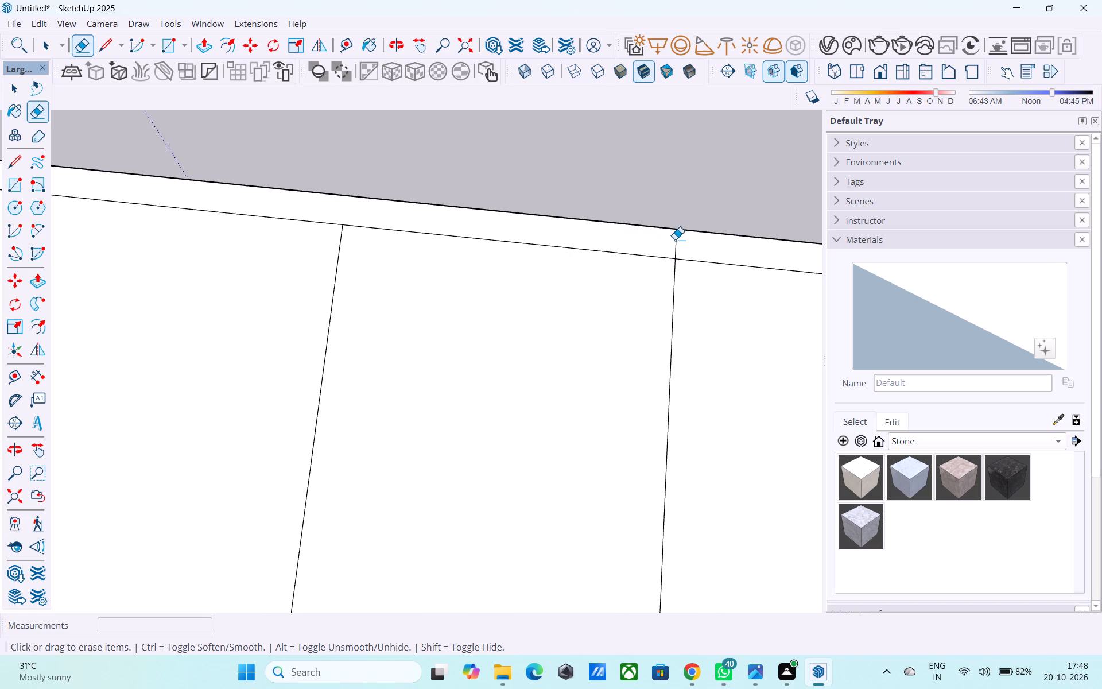
{"action": "left_click", "coordinate": [675, 239]}
Erase the inner wall line's leftover end at the plan's far left corner.
{"action": "scroll", "coordinate": [658, 244], "scroll_direction": "up", "scroll_amount": 1}
{"action": "scroll", "coordinate": [650, 262], "scroll_direction": "down", "scroll_amount": 12}
{"action": "scroll", "coordinate": [281, 257], "scroll_direction": "up", "scroll_amount": 9}
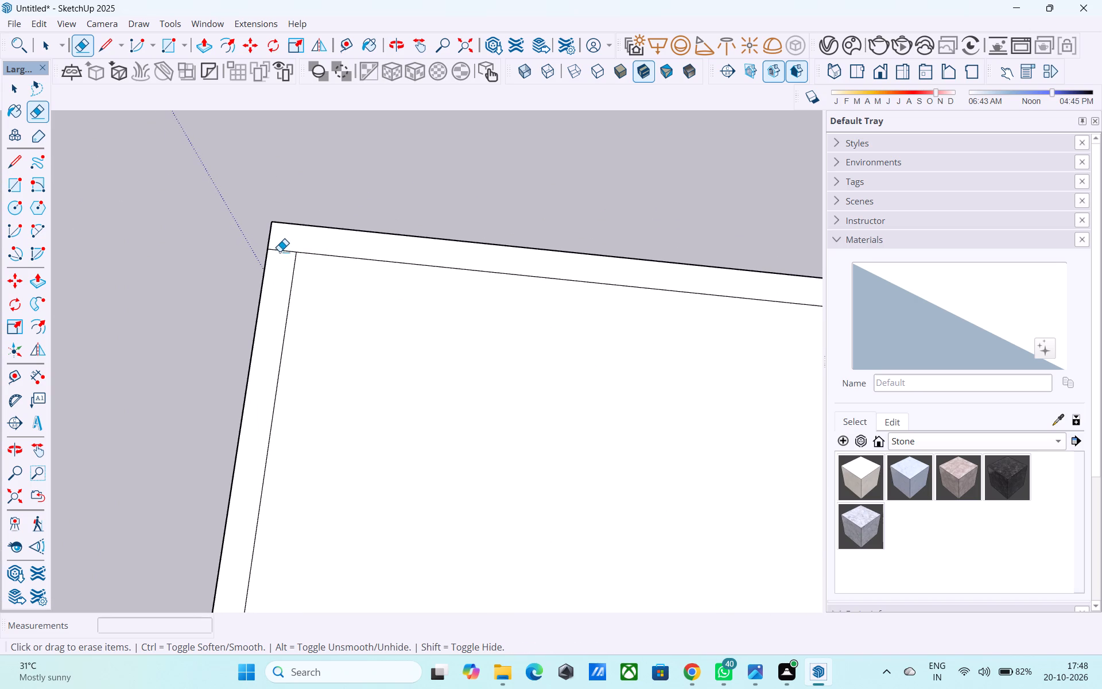
{"action": "left_click", "coordinate": [280, 249]}
Save the model in the Downloads folder as "i pro 59f".
{"action": "scroll", "coordinate": [263, 198], "scroll_direction": "down", "scroll_amount": 19}
{"action": "scroll", "coordinate": [329, 230], "scroll_direction": "down", "scroll_amount": 2}
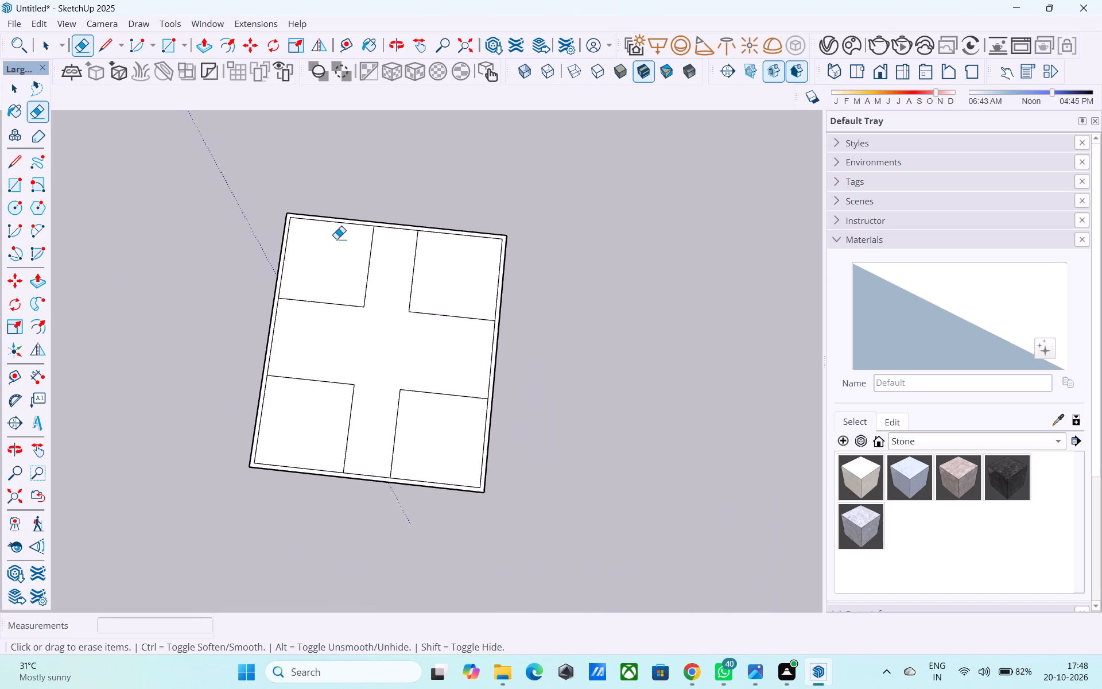
{"action": "scroll", "coordinate": [336, 239], "scroll_direction": "down", "scroll_amount": 3}
{"action": "middle_click_drag", "start_coordinate": [336, 247], "coordinate": [383, 145]}
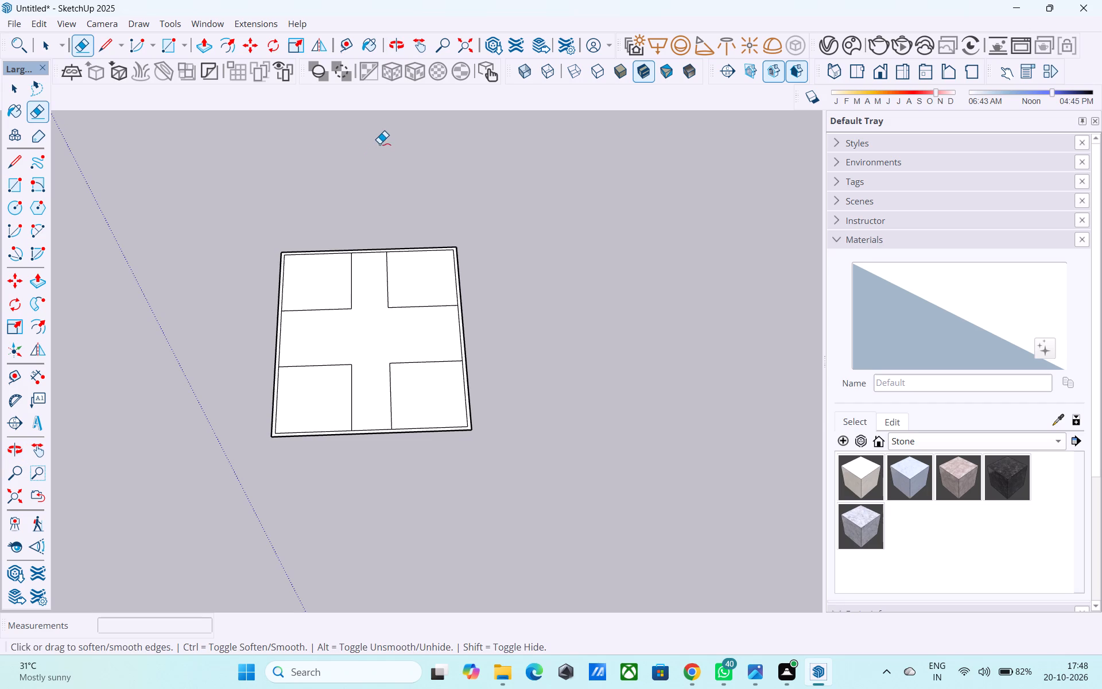
{"action": "key", "text": "ctrl+s"}
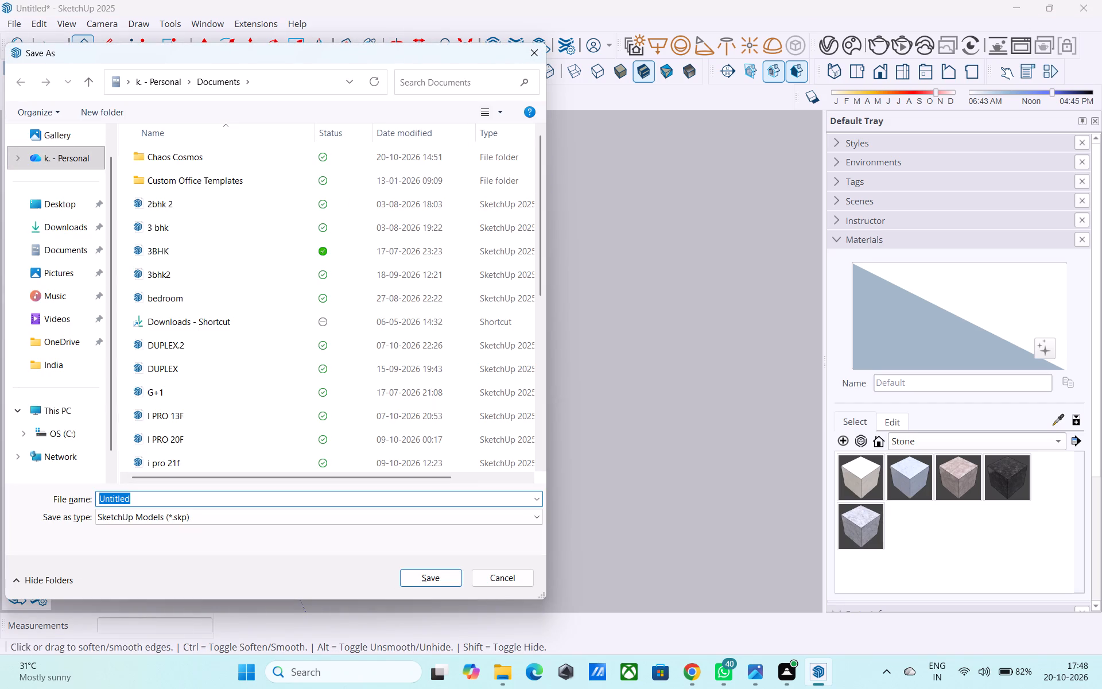
{"action": "left_click", "coordinate": [57, 227]}
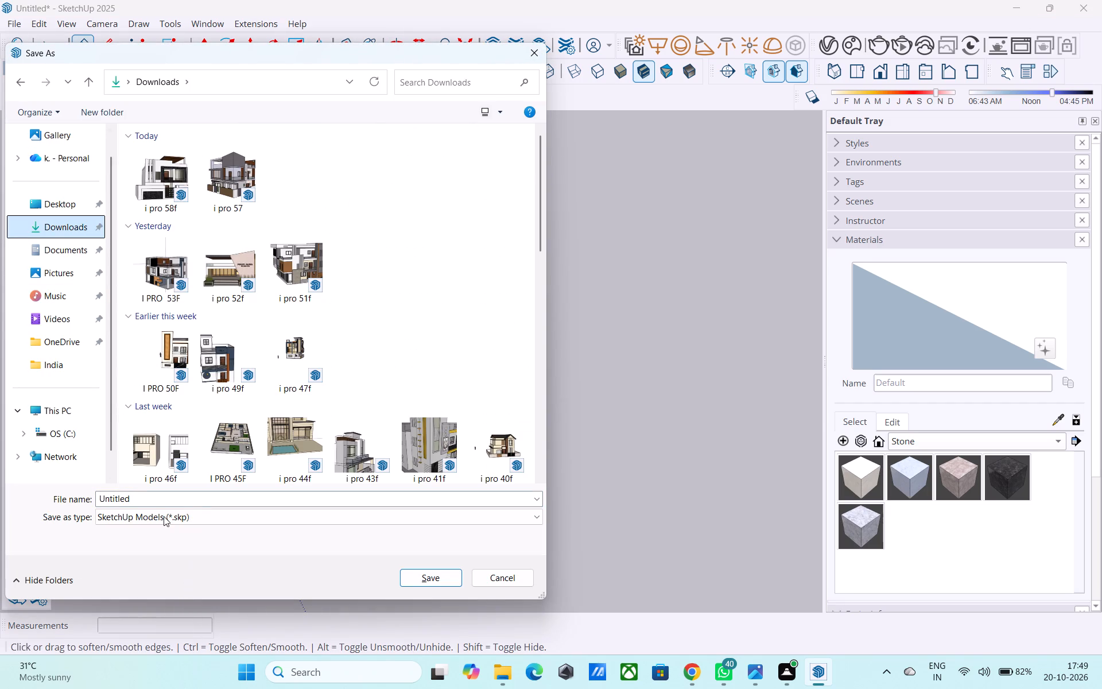
{"action": "left_click", "coordinate": [135, 497]}
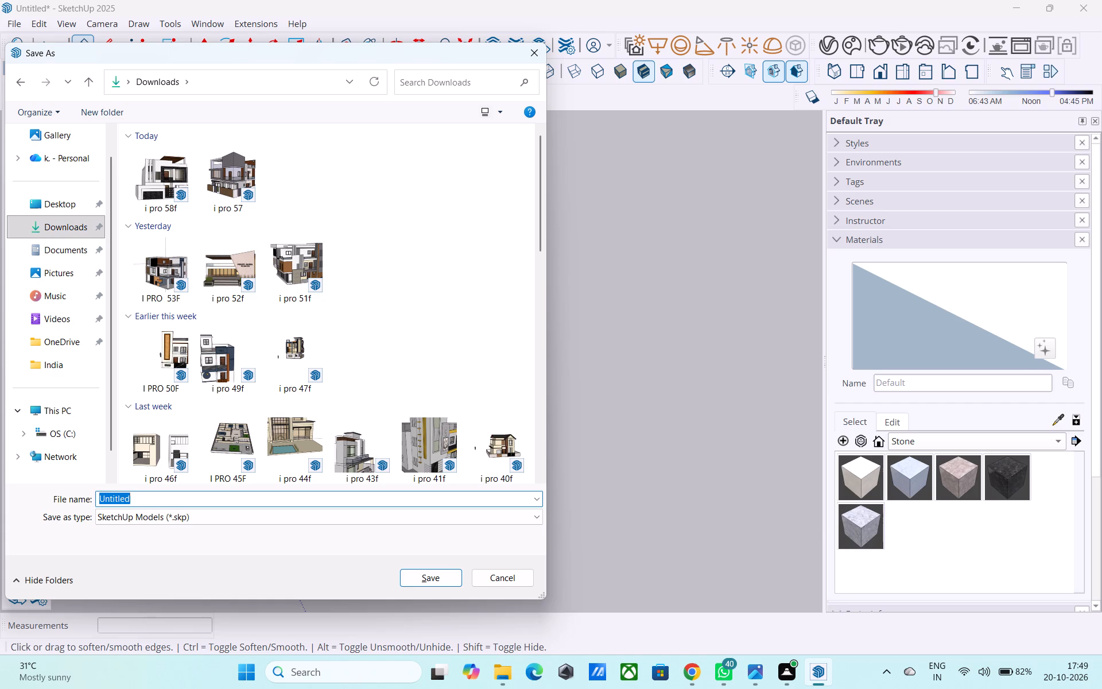
{"action": "type", "text": "i pr"}
{"action": "type", "text": "o"}
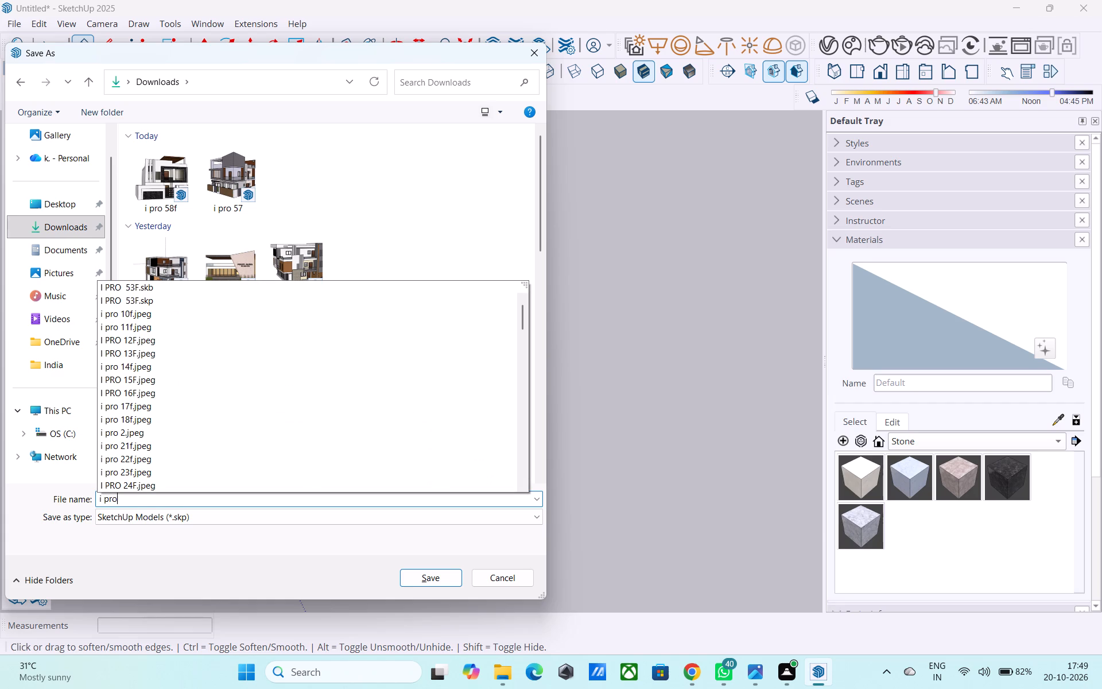
{"action": "key", "text": "space"}
{"action": "type", "text": "59"}
{"action": "key", "text": "f"}
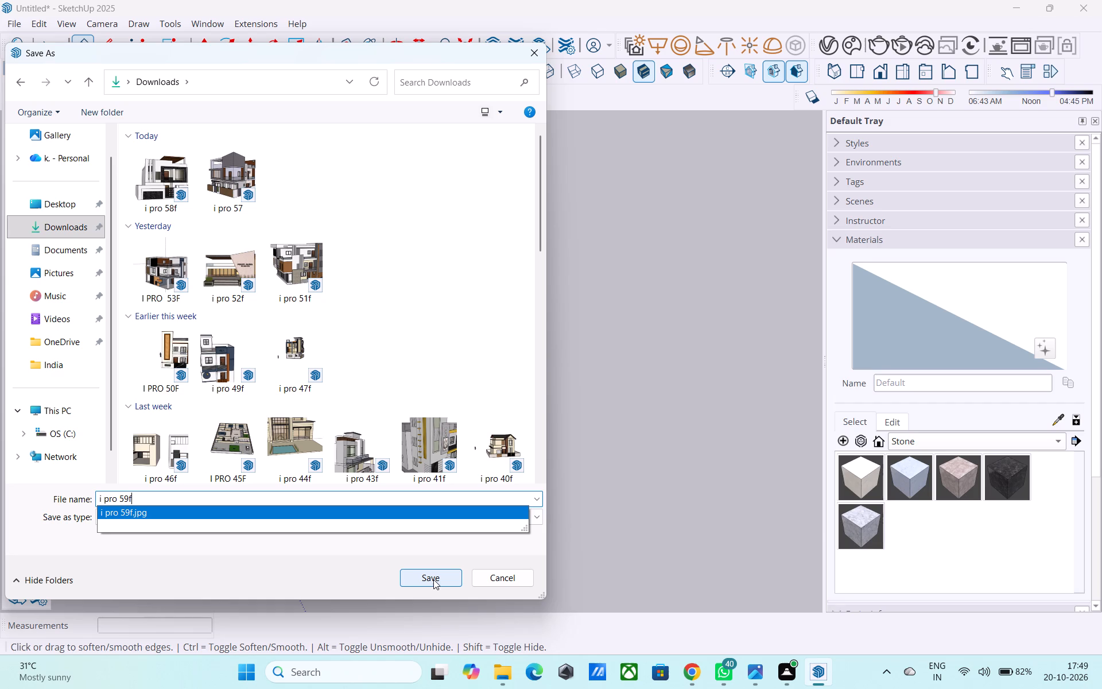
{"action": "left_click", "coordinate": [433, 579]}
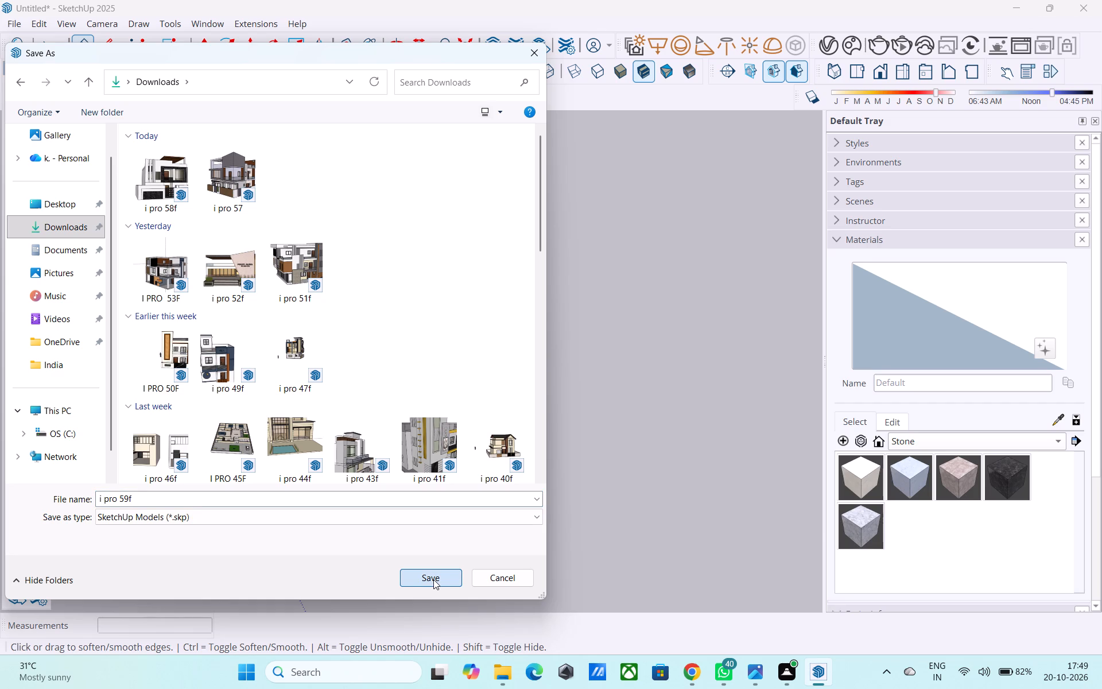
Examine the cleaned-up ground plan from above, up close and from its underside.
{"action": "middle_click_drag", "start_coordinate": [423, 553], "coordinate": [423, 531]}
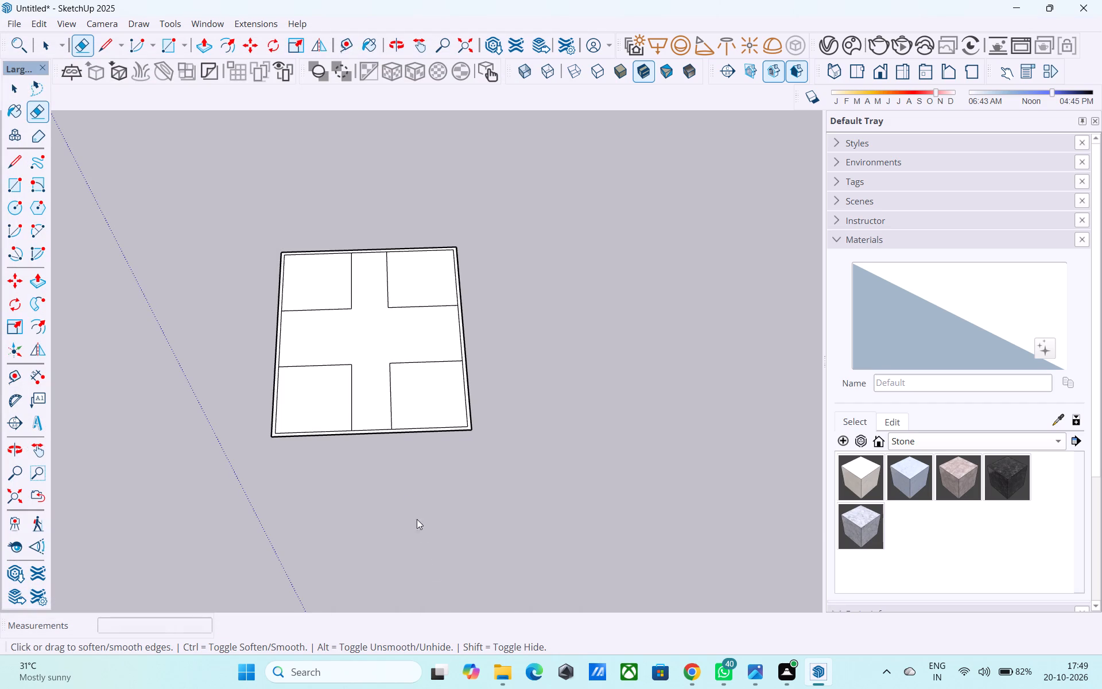
{"action": "scroll", "coordinate": [658, 351], "scroll_direction": "down", "scroll_amount": 2}
{"action": "scroll", "coordinate": [518, 339], "scroll_direction": "up", "scroll_amount": 1}
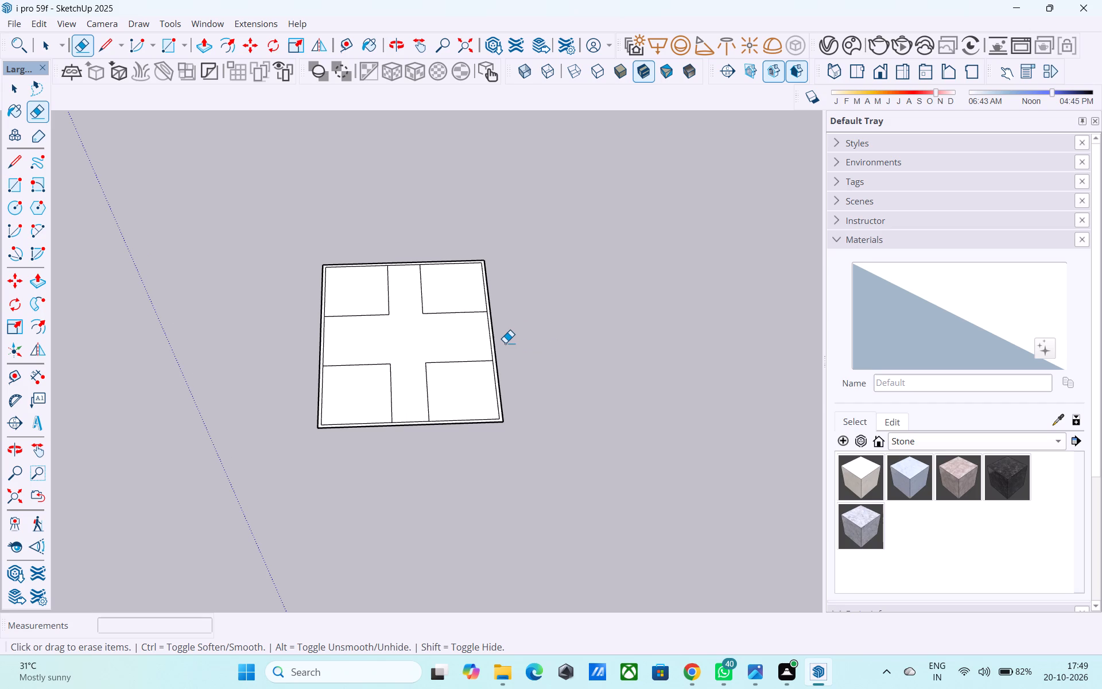
{"action": "middle_click", "coordinate": [505, 343]}
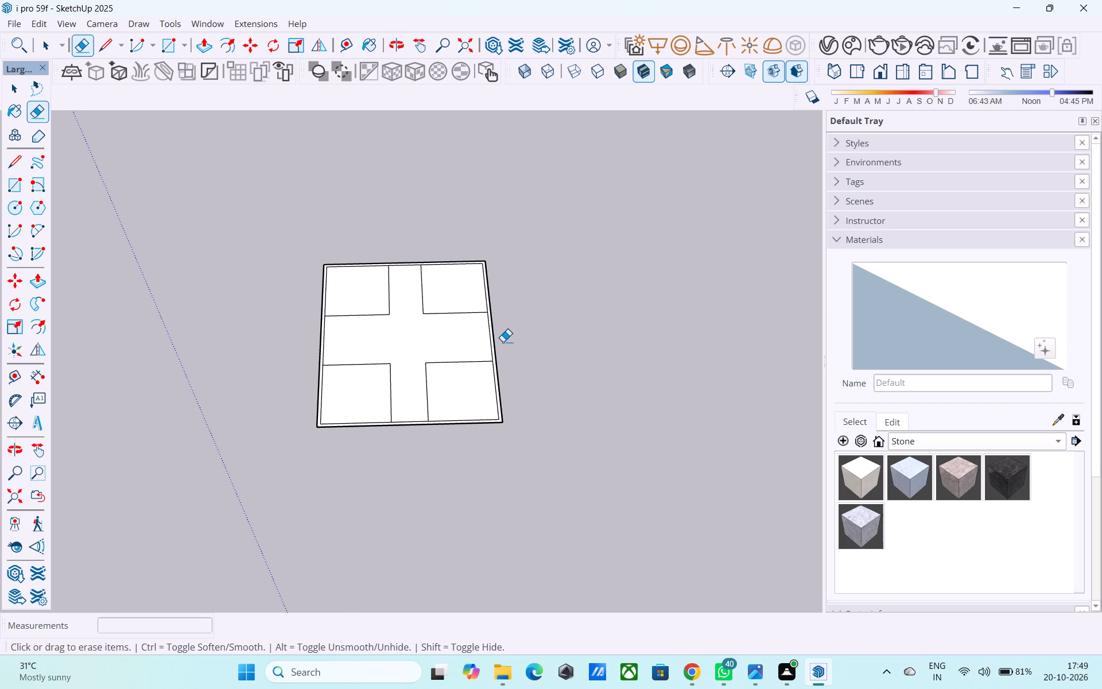
{"action": "middle_click_drag", "start_coordinate": [504, 343], "coordinate": [505, 330]}
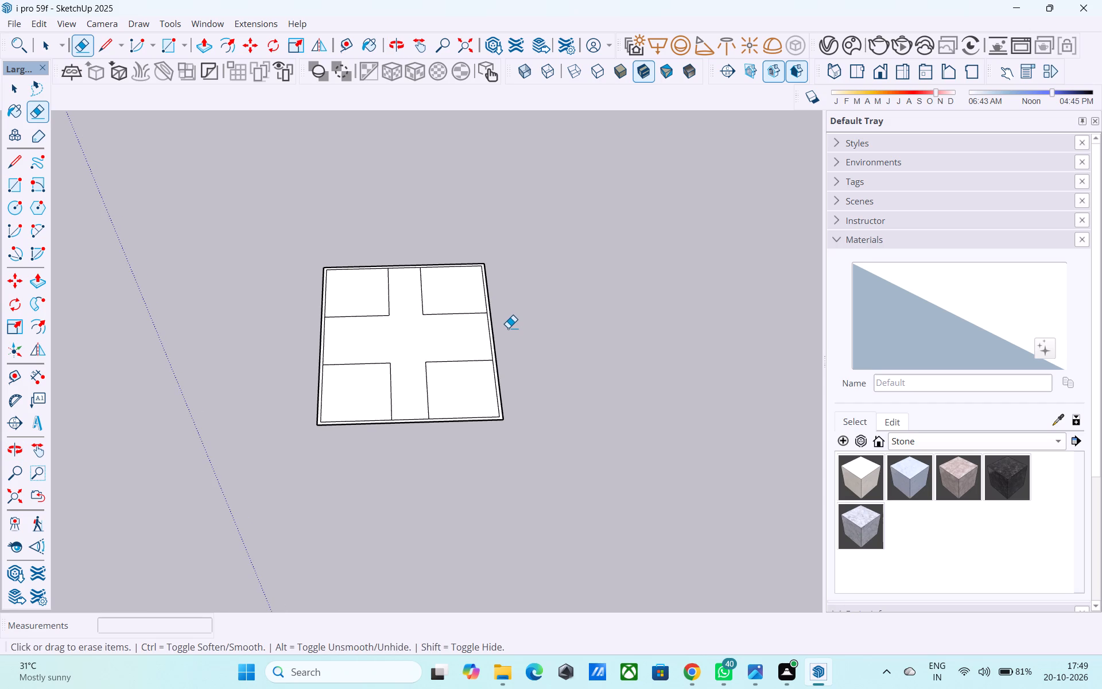
{"action": "middle_click_drag", "start_coordinate": [508, 327], "coordinate": [508, 296]}
{"action": "scroll", "coordinate": [505, 308], "scroll_direction": "up", "scroll_amount": 11}
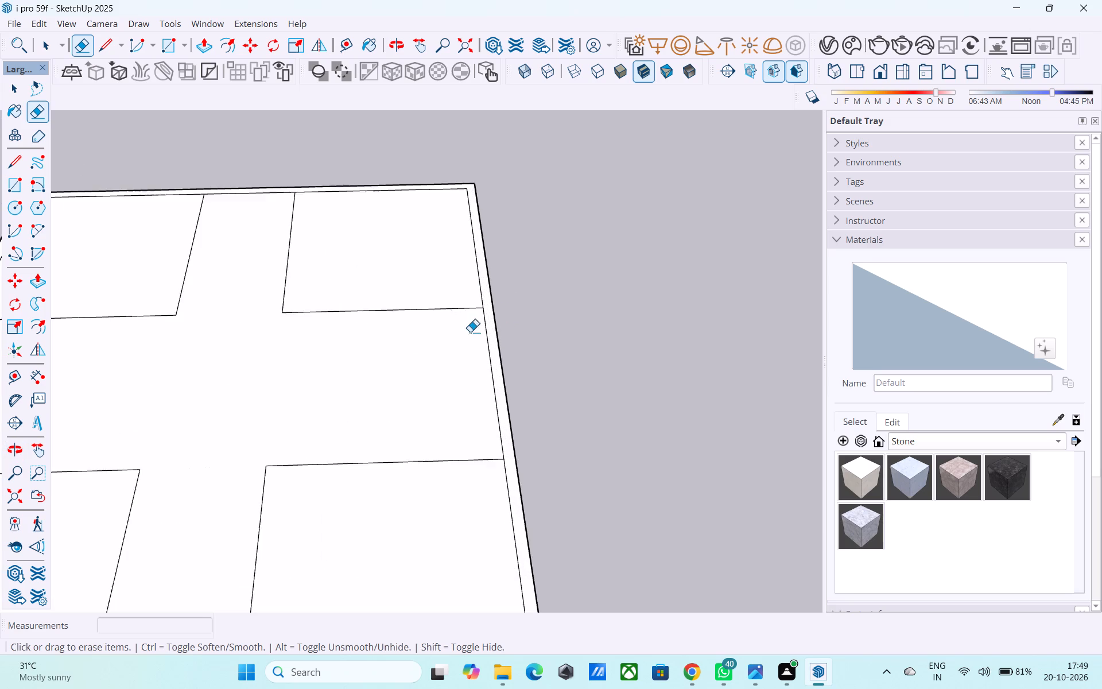
{"action": "scroll", "coordinate": [570, 308], "scroll_direction": "down", "scroll_amount": 5}
{"action": "middle_click_drag", "start_coordinate": [580, 333], "coordinate": [589, 188]}
{"action": "middle_click_drag", "start_coordinate": [463, 364], "coordinate": [571, 180]}
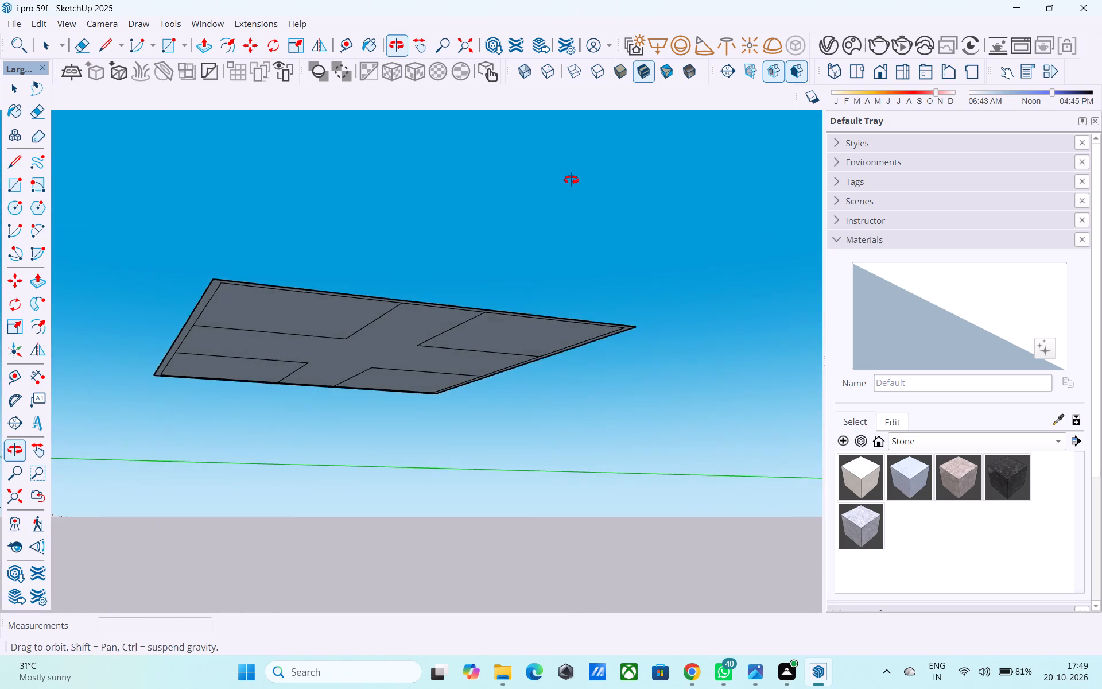
{"action": "middle_click_drag", "start_coordinate": [571, 180], "coordinate": [551, 273]}
{"action": "scroll", "coordinate": [550, 274], "scroll_direction": "up", "scroll_amount": 1}
{"action": "scroll", "coordinate": [496, 307], "scroll_direction": "down", "scroll_amount": 1}
{"action": "middle_click_drag", "start_coordinate": [479, 334], "coordinate": [406, 469]}
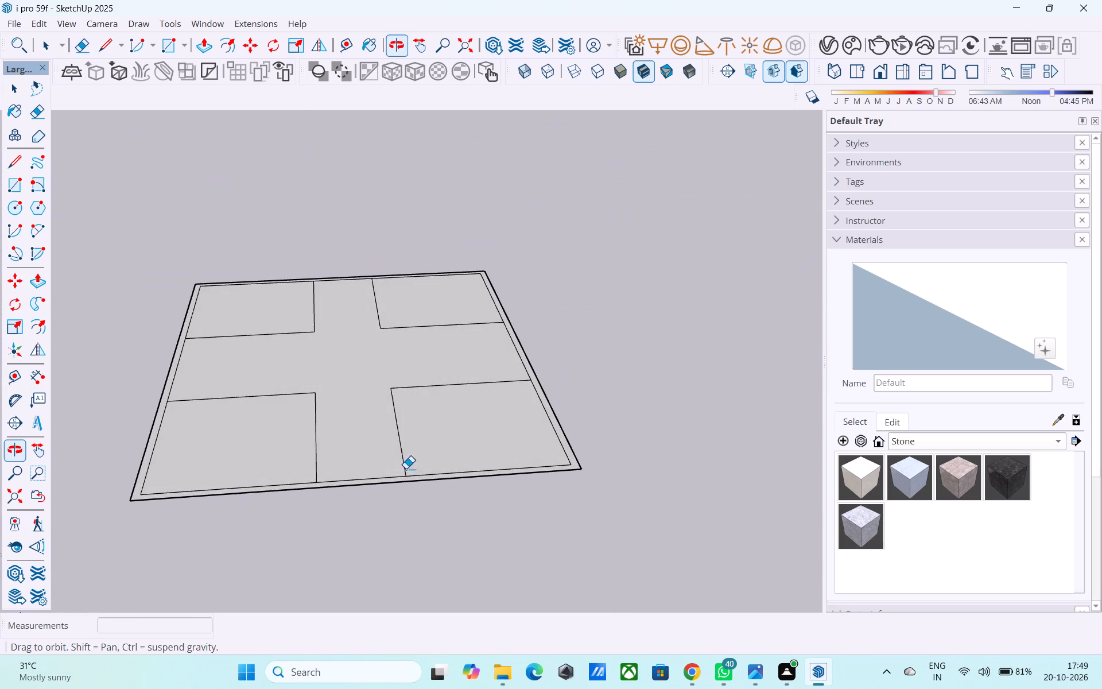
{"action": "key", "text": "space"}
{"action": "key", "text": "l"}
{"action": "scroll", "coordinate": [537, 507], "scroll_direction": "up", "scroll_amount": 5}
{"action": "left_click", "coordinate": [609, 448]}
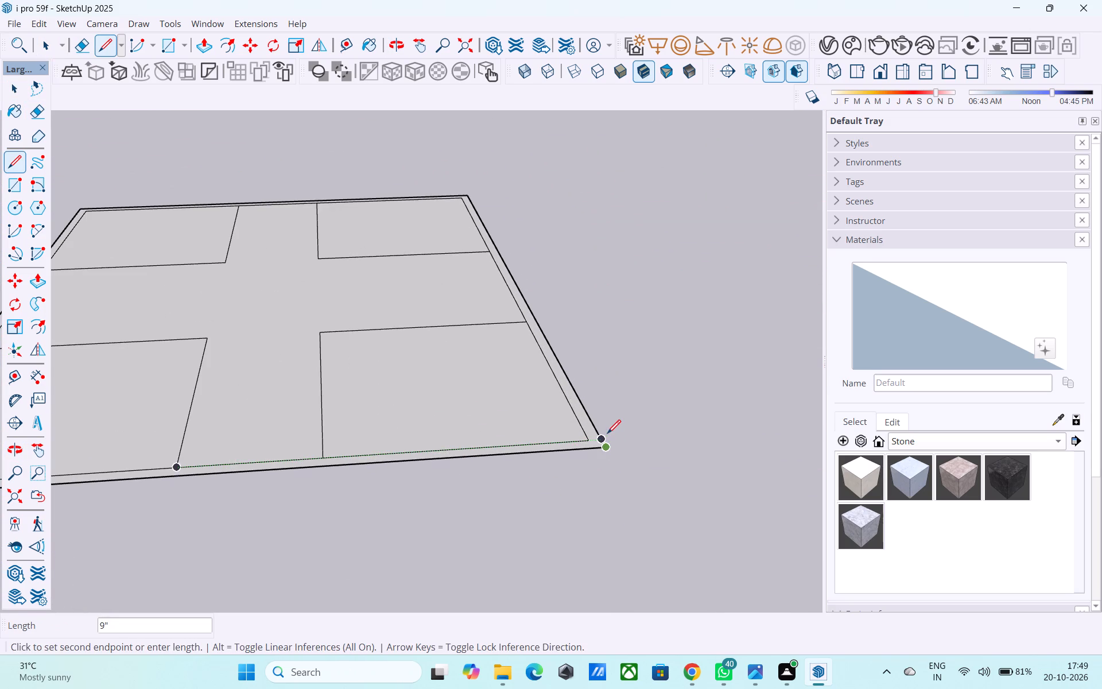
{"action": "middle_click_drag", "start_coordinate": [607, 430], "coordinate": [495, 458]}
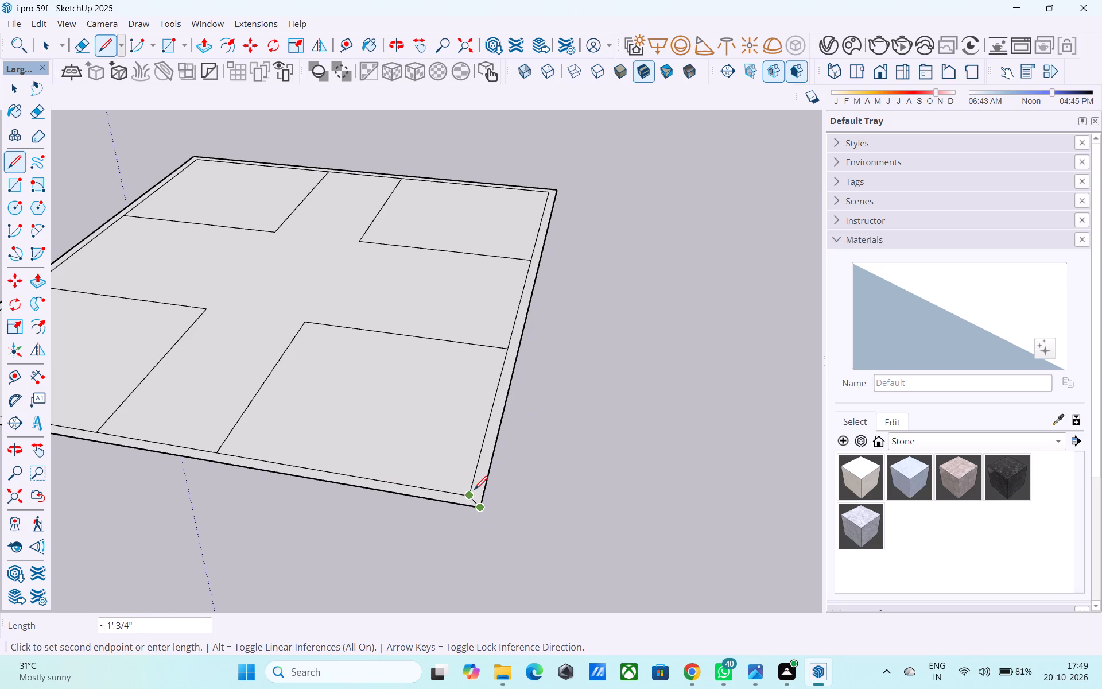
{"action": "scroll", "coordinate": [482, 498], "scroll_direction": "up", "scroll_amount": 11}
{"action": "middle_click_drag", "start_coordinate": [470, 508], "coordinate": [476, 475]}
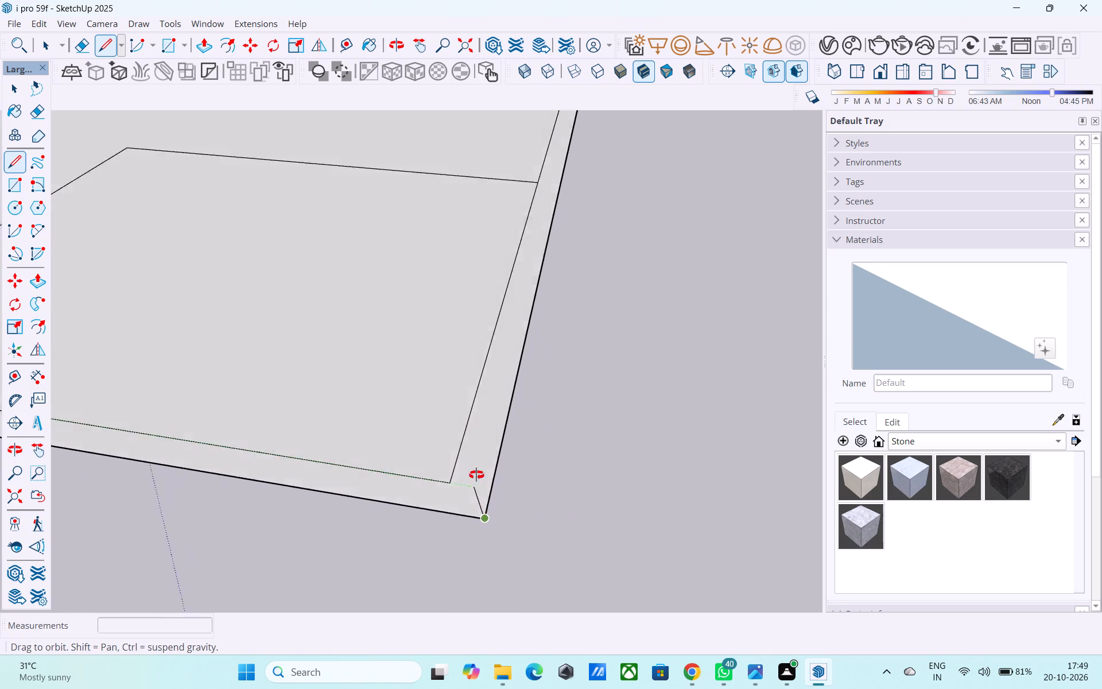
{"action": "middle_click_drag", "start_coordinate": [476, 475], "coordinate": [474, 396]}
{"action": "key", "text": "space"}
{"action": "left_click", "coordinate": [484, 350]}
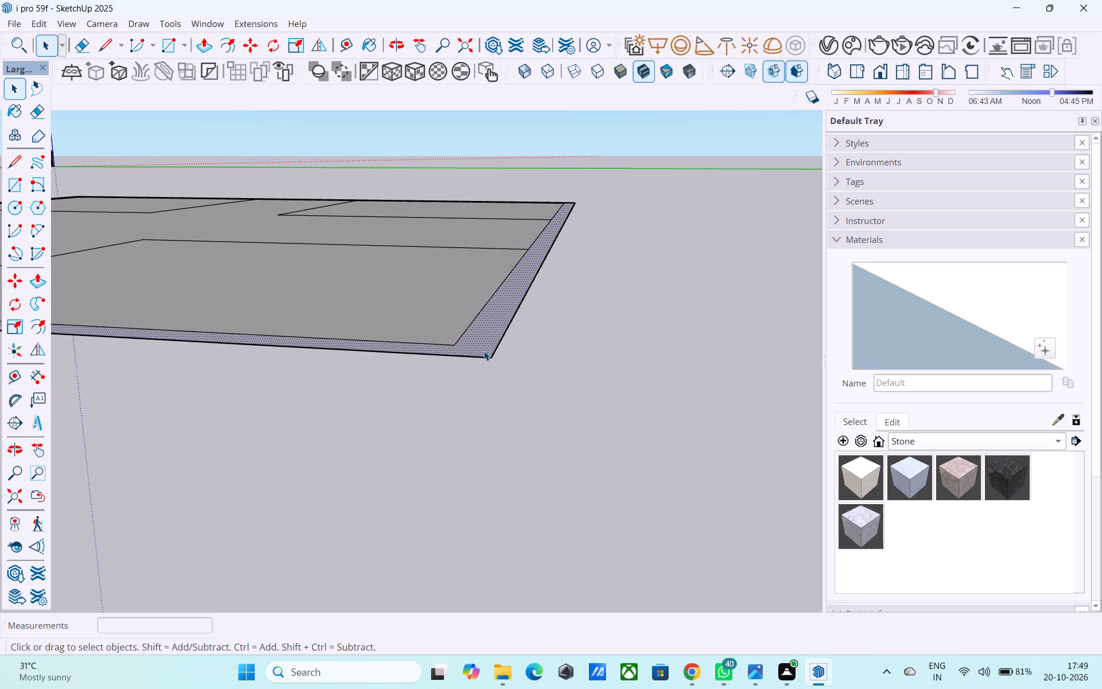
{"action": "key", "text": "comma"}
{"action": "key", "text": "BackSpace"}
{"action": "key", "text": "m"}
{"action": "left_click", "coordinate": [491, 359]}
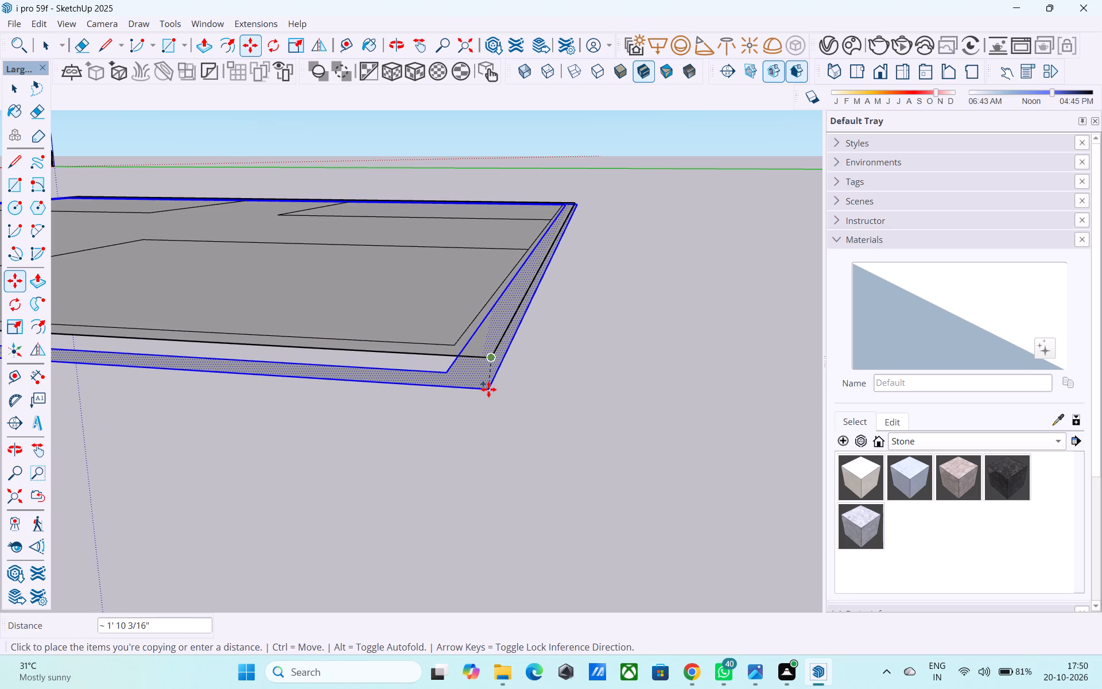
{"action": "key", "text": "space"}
Make a group of the entire ground plan, including all its connected faces and edges.
{"action": "scroll", "coordinate": [488, 381], "scroll_direction": "down", "scroll_amount": 5}
{"action": "middle_click_drag", "start_coordinate": [488, 381], "coordinate": [596, 454]}
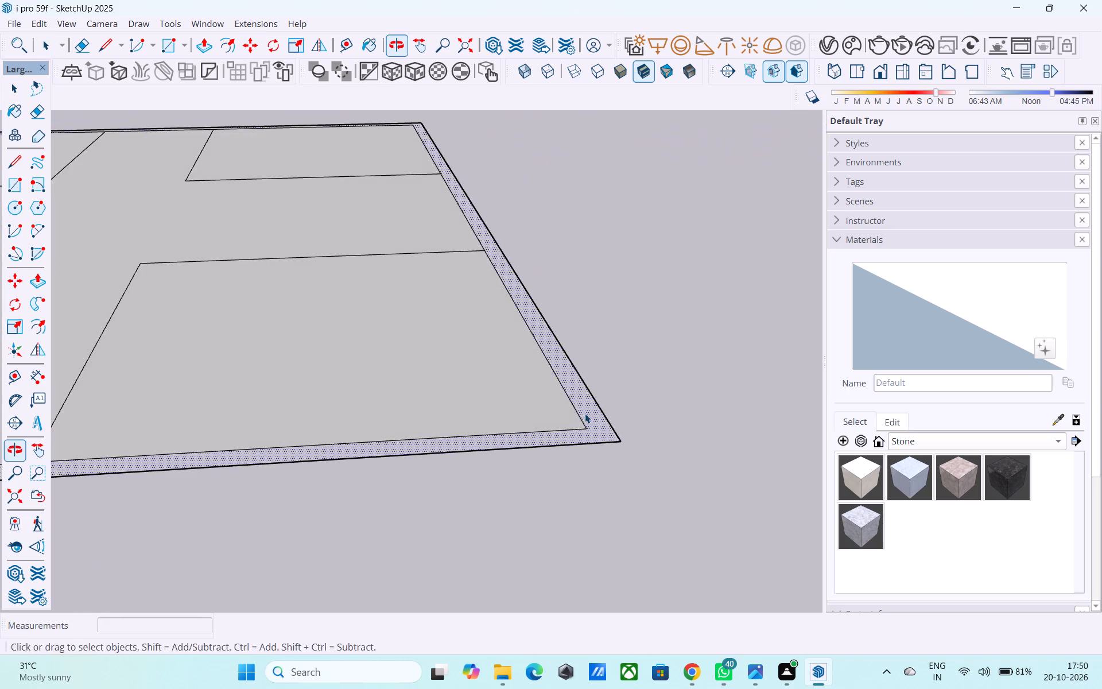
{"action": "scroll", "coordinate": [585, 413], "scroll_direction": "down", "scroll_amount": 16}
{"action": "middle_click_drag", "start_coordinate": [585, 413], "coordinate": [584, 427]}
{"action": "middle_click_drag", "start_coordinate": [462, 386], "coordinate": [363, 441]}
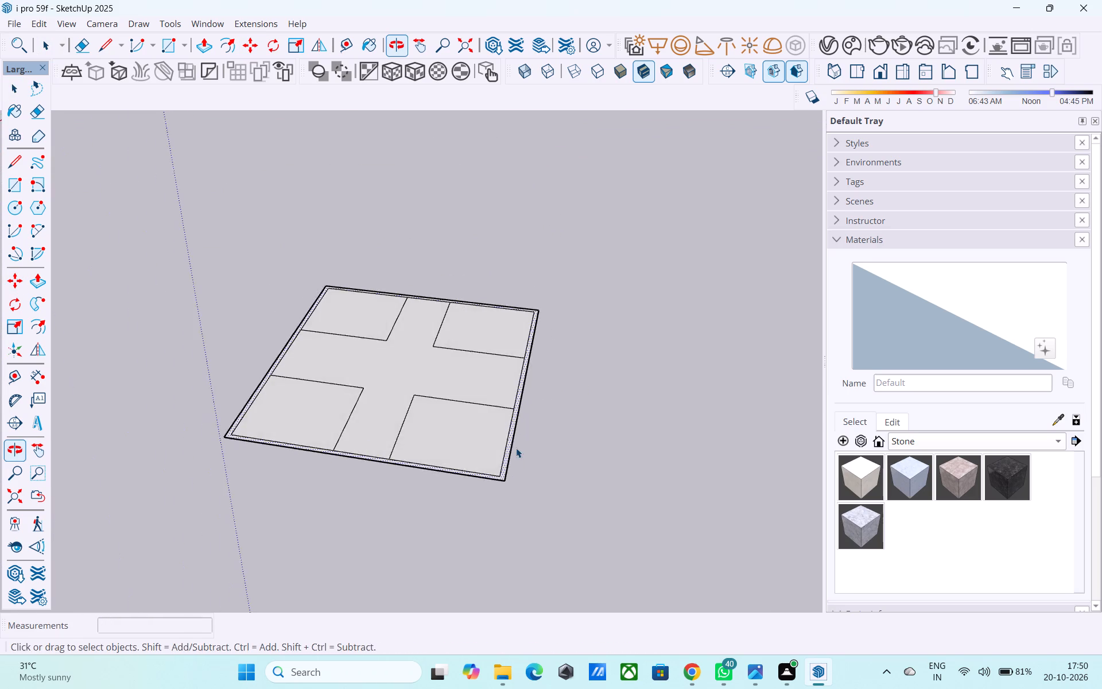
{"action": "scroll", "coordinate": [517, 448], "scroll_direction": "up", "scroll_amount": 11}
{"action": "middle_click_drag", "start_coordinate": [506, 429], "coordinate": [551, 336]}
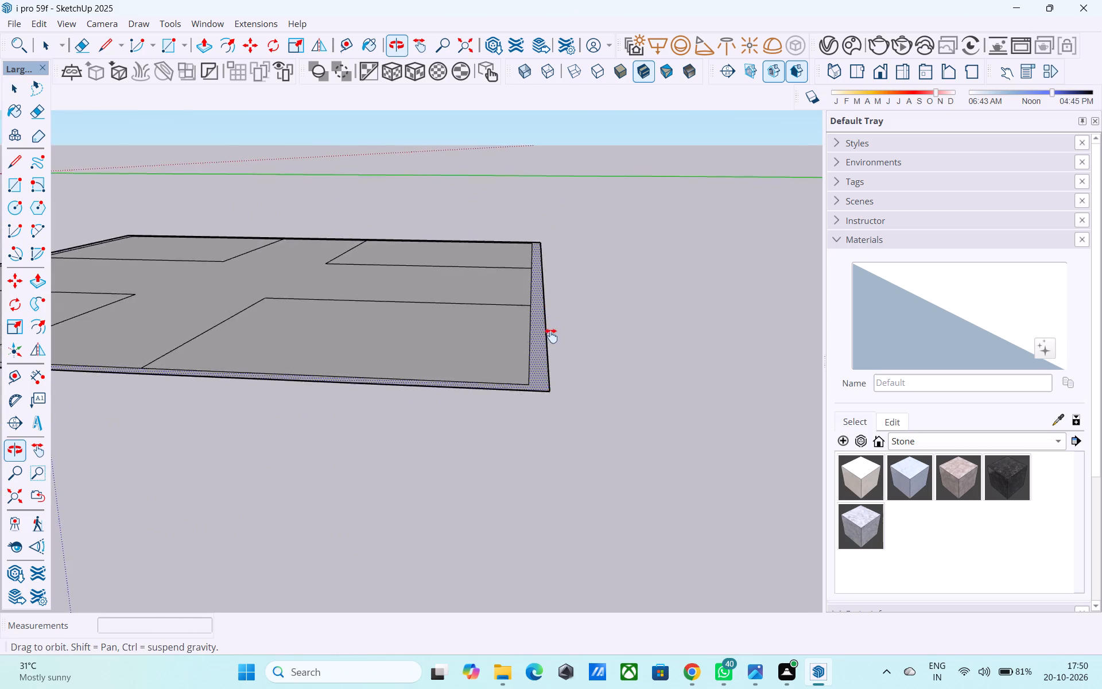
{"action": "middle_click_drag", "start_coordinate": [551, 336], "coordinate": [526, 364]}
{"action": "scroll", "coordinate": [524, 366], "scroll_direction": "up", "scroll_amount": 3}
{"action": "scroll", "coordinate": [523, 367], "scroll_direction": "down", "scroll_amount": 4}
{"action": "middle_click_drag", "start_coordinate": [523, 367], "coordinate": [508, 531]}
{"action": "scroll", "coordinate": [513, 356], "scroll_direction": "down", "scroll_amount": 5}
{"action": "middle_click_drag", "start_coordinate": [509, 381], "coordinate": [546, 471]}
{"action": "scroll", "coordinate": [546, 471], "scroll_direction": "up", "scroll_amount": 1}
{"action": "triple_click", "coordinate": [481, 376]}
{"action": "right_click", "coordinate": [480, 375]}
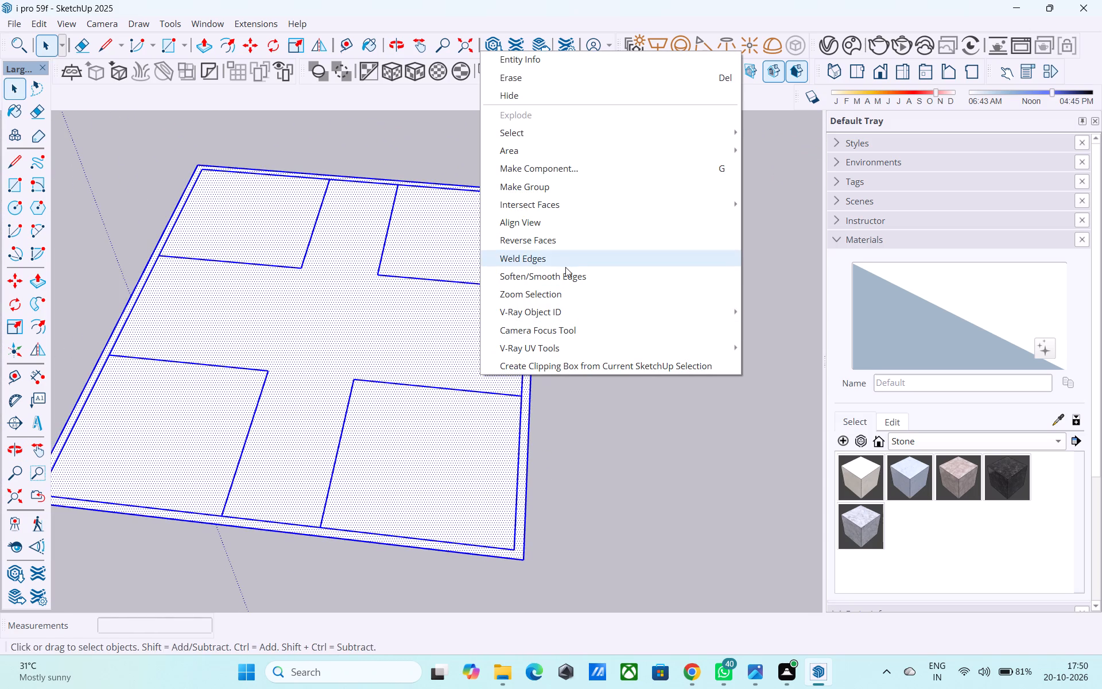
{"action": "left_click", "coordinate": [544, 189]}
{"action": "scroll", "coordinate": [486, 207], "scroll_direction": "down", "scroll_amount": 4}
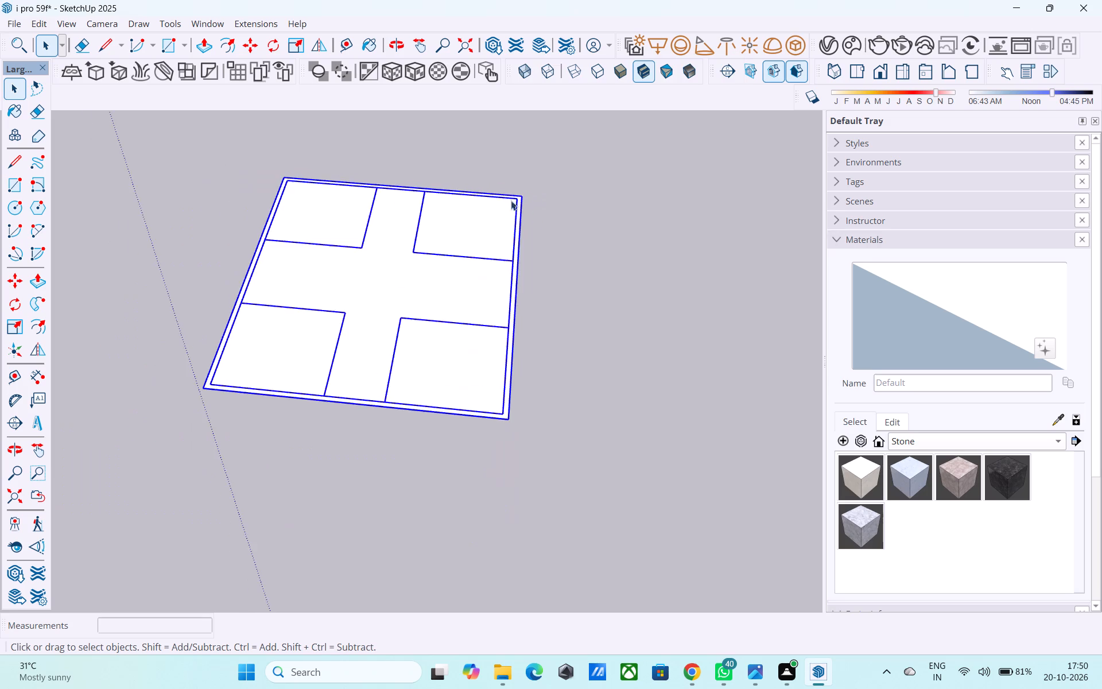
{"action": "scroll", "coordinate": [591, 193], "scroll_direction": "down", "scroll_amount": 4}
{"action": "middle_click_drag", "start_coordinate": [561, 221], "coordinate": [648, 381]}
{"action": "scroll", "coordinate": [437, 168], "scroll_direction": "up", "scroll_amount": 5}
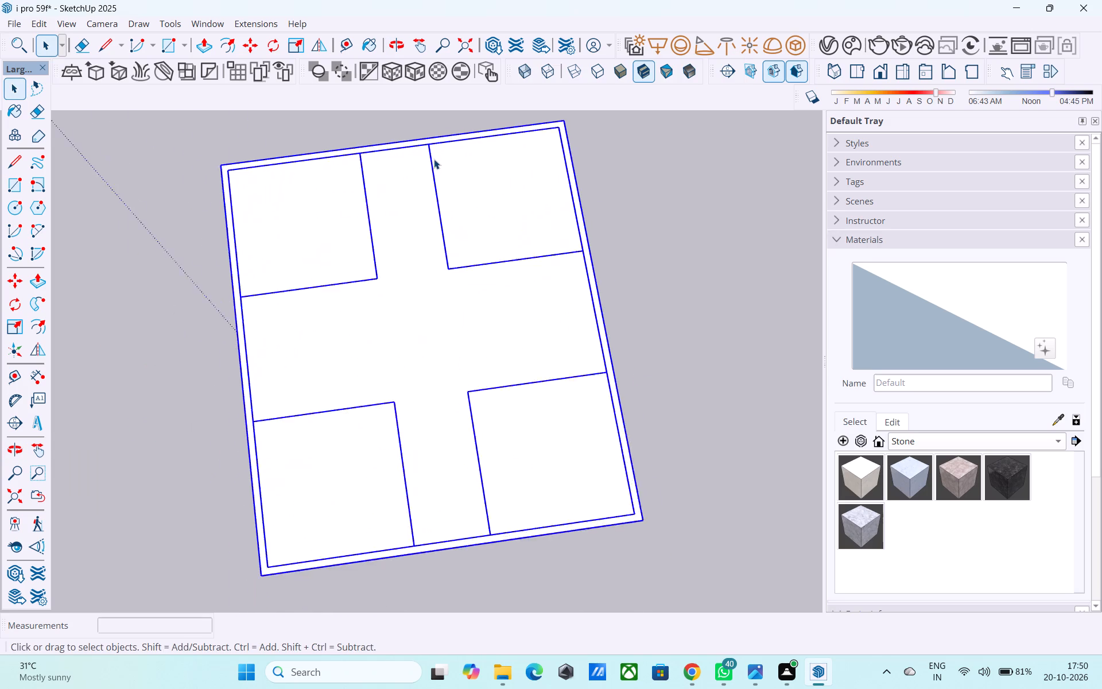
Examine the grouped ground plan from above and from low oblique angles.
{"action": "scroll", "coordinate": [434, 159], "scroll_direction": "up", "scroll_amount": 3}
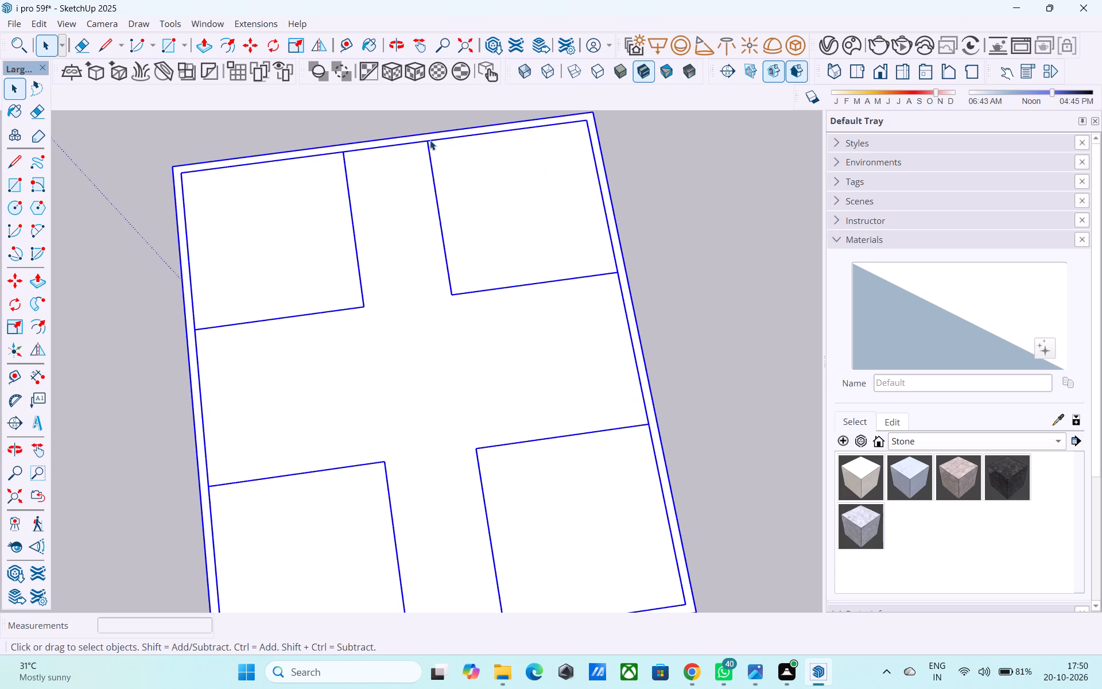
{"action": "middle_click_drag", "start_coordinate": [379, 206], "coordinate": [300, 159]}
{"action": "scroll", "coordinate": [337, 182], "scroll_direction": "down", "scroll_amount": 4}
{"action": "middle_click_drag", "start_coordinate": [350, 210], "coordinate": [323, 80]}
{"action": "scroll", "coordinate": [339, 185], "scroll_direction": "up", "scroll_amount": 5}
{"action": "middle_click_drag", "start_coordinate": [361, 237], "coordinate": [299, 133]}
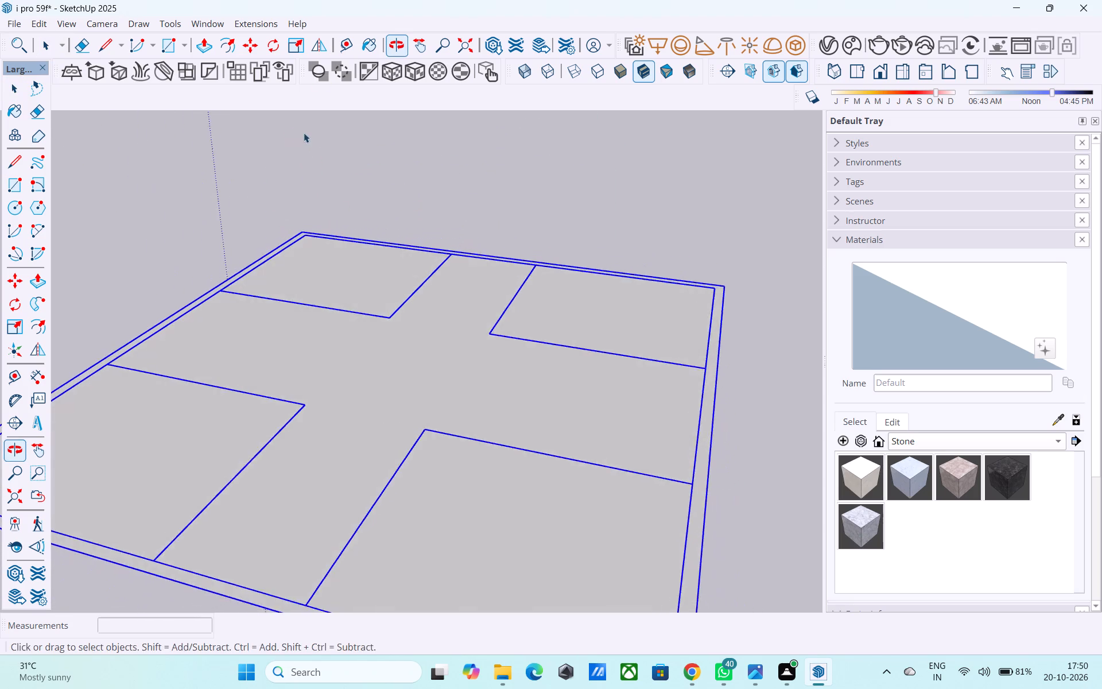
{"action": "scroll", "coordinate": [313, 131], "scroll_direction": "down", "scroll_amount": 4}
{"action": "middle_click_drag", "start_coordinate": [372, 241], "coordinate": [384, 191]}
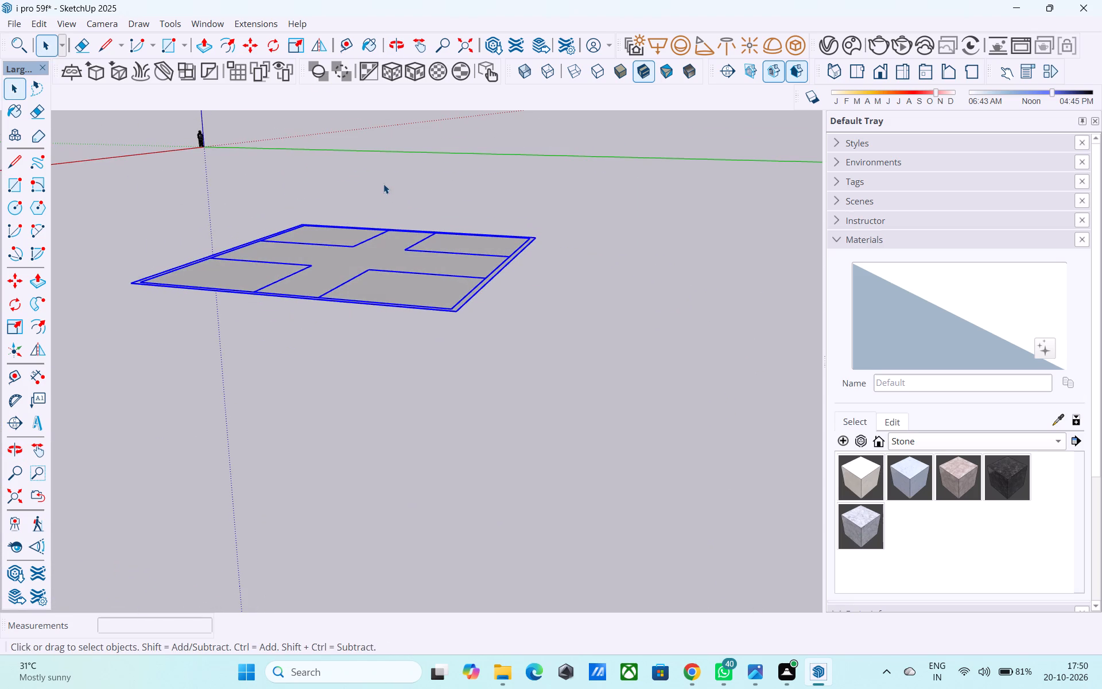
{"action": "middle_click_drag", "start_coordinate": [324, 304], "coordinate": [299, 236]}
{"action": "middle_click_drag", "start_coordinate": [324, 332], "coordinate": [348, 428]}
{"action": "scroll", "coordinate": [351, 433], "scroll_direction": "down", "scroll_amount": 1}
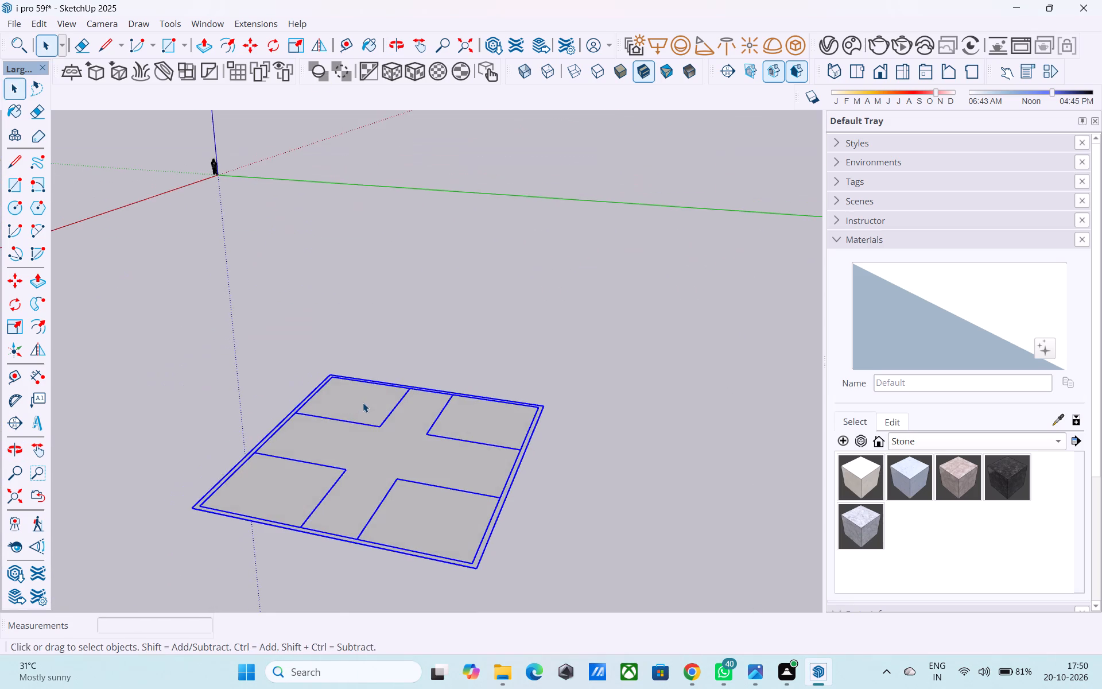
Open the ground plan group for editing, with its near outer corner in close view.
{"action": "double_click", "coordinate": [363, 401]}
{"action": "scroll", "coordinate": [377, 320], "scroll_direction": "down", "scroll_amount": 14}
{"action": "middle_click_drag", "start_coordinate": [412, 352], "coordinate": [431, 284]}
{"action": "scroll", "coordinate": [440, 335], "scroll_direction": "up", "scroll_amount": 4}
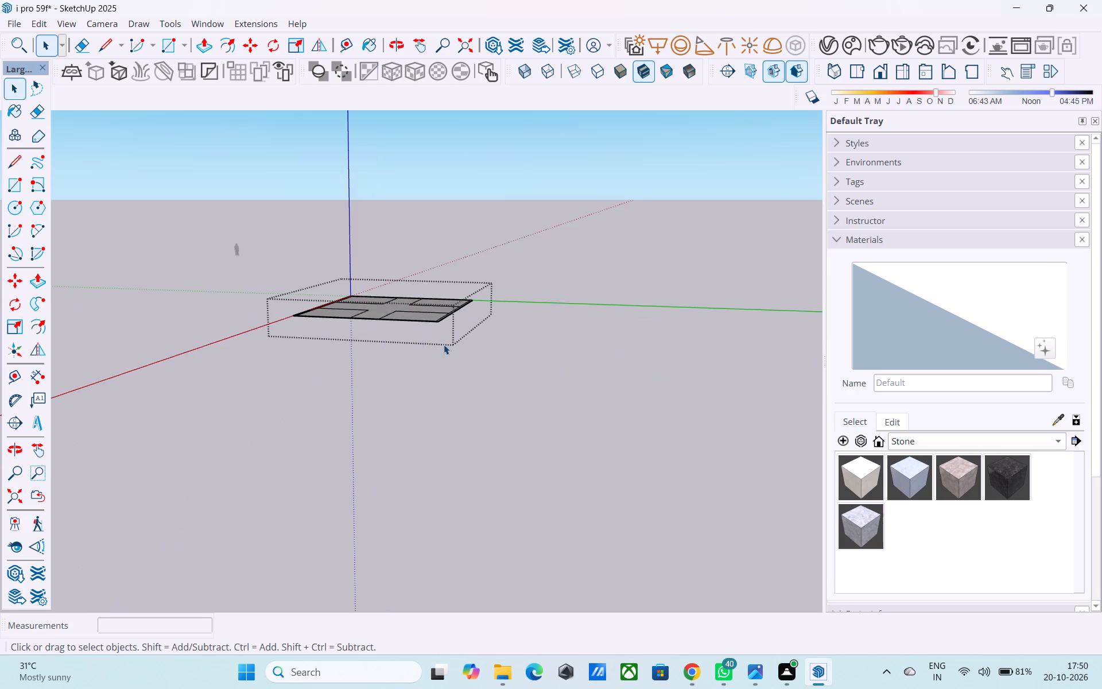
{"action": "scroll", "coordinate": [444, 344], "scroll_direction": "up", "scroll_amount": 11}
{"action": "scroll", "coordinate": [409, 300], "scroll_direction": "up", "scroll_amount": 1}
{"action": "middle_click_drag", "start_coordinate": [409, 301], "coordinate": [412, 357]}
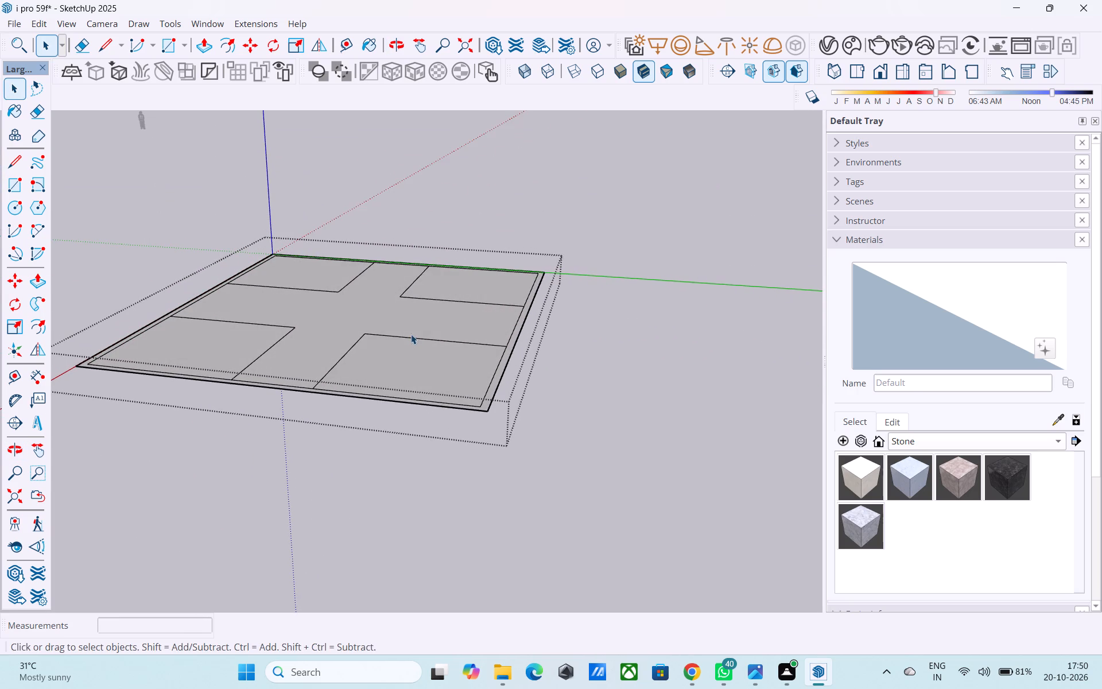
{"action": "scroll", "coordinate": [460, 417], "scroll_direction": "up", "scroll_amount": 4}
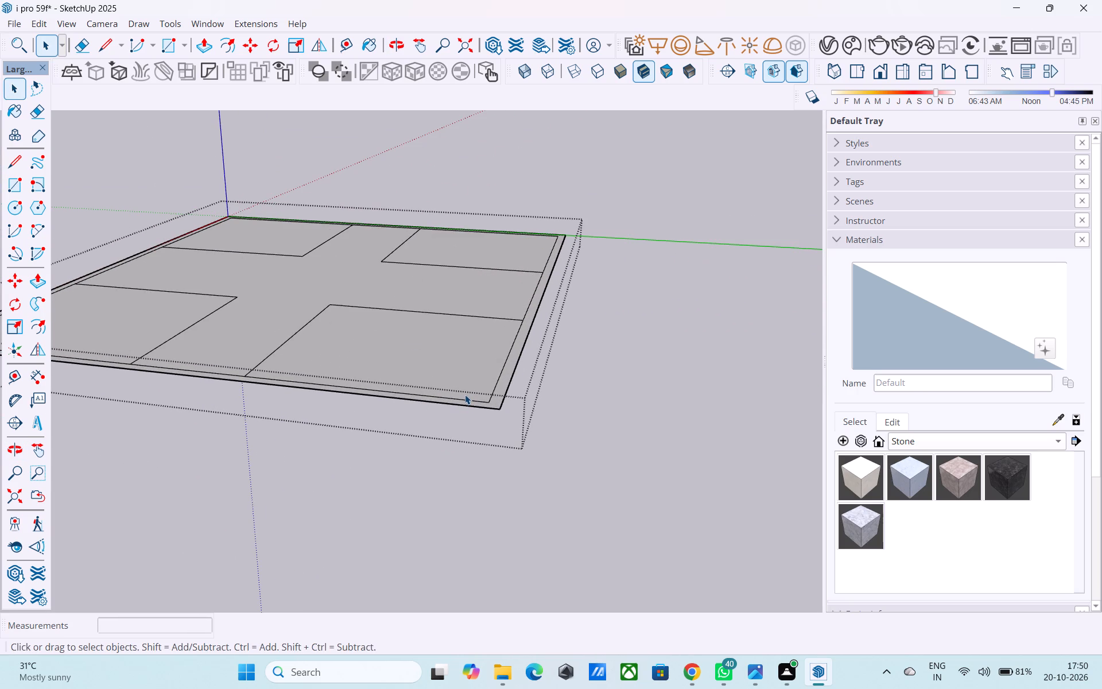
{"action": "scroll", "coordinate": [465, 394], "scroll_direction": "down", "scroll_amount": 4}
{"action": "scroll", "coordinate": [472, 378], "scroll_direction": "up", "scroll_amount": 13}
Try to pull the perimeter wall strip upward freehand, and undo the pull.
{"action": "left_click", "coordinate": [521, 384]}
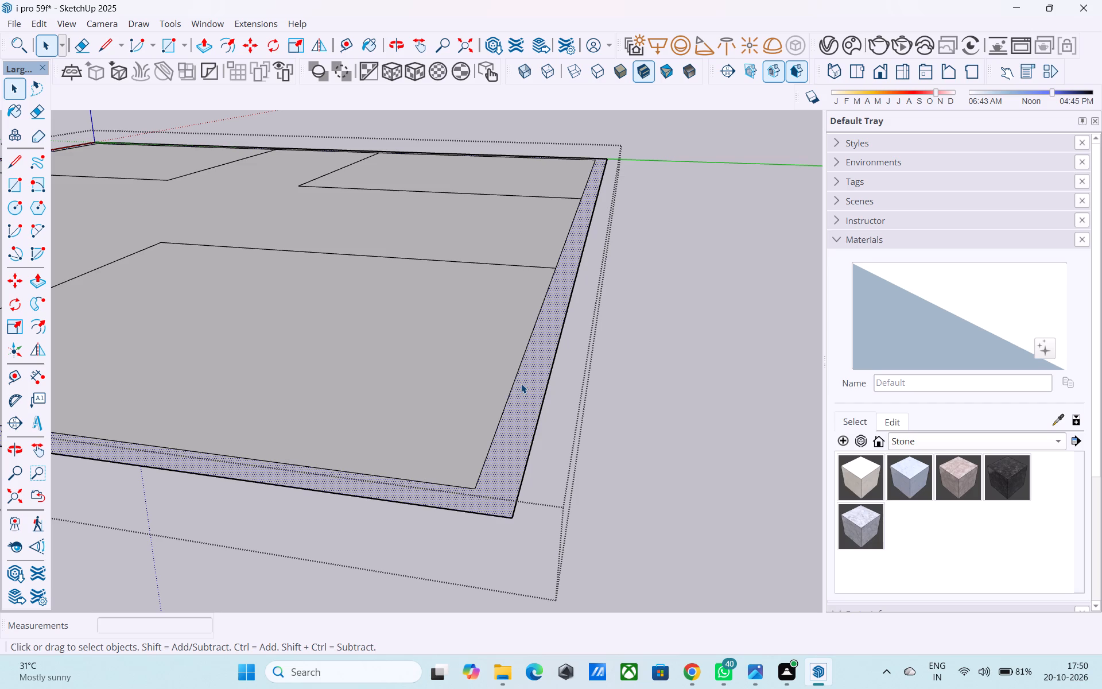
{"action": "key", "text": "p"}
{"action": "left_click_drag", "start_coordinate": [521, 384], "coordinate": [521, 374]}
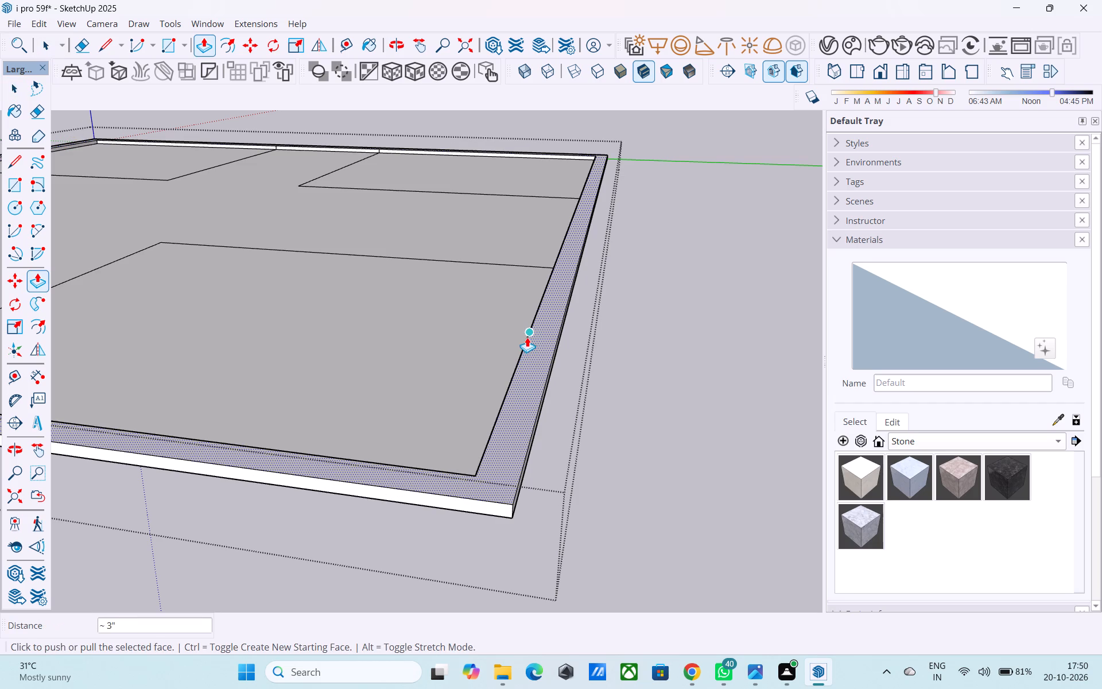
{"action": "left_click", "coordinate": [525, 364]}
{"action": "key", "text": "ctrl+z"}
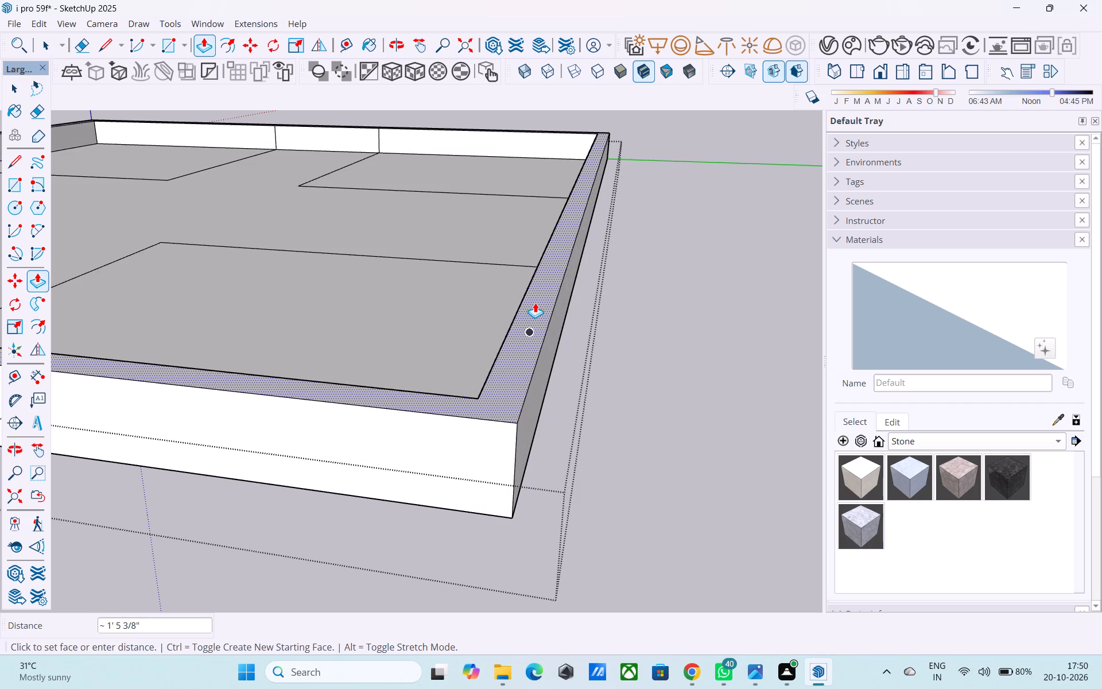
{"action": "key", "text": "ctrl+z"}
Extrude the perimeter wall strip upward 10' with Push/Pull.
{"action": "key", "text": "space"}
{"action": "scroll", "coordinate": [545, 353], "scroll_direction": "up", "scroll_amount": 3}
{"action": "left_click", "coordinate": [545, 353]}
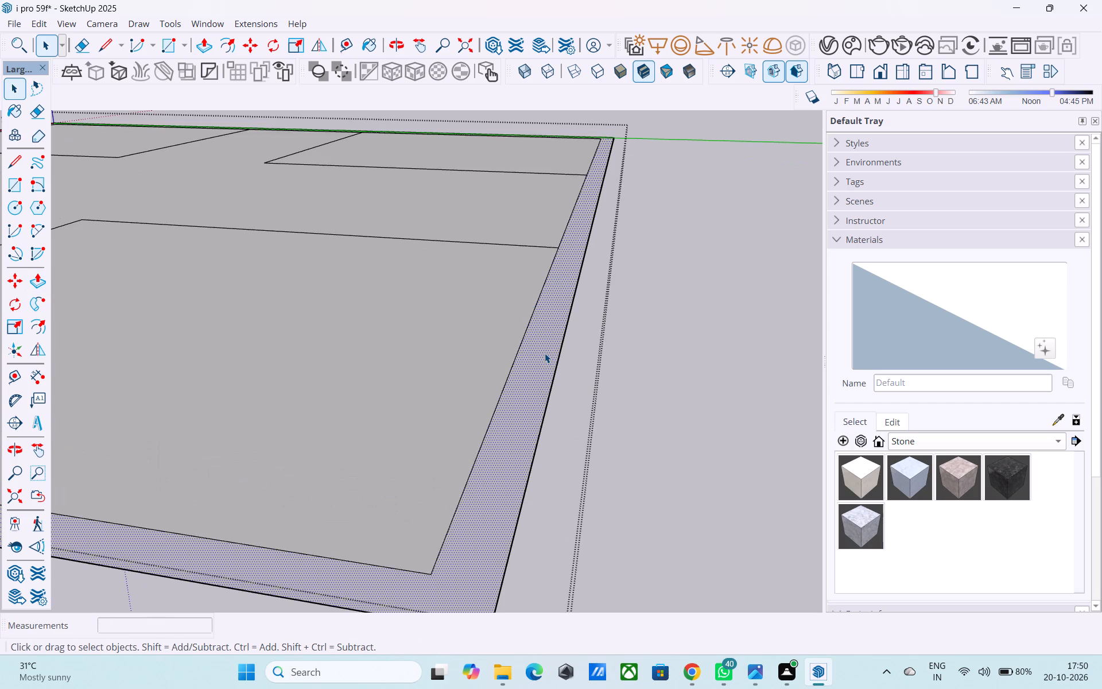
{"action": "key", "text": "p"}
{"action": "left_click", "coordinate": [545, 353]}
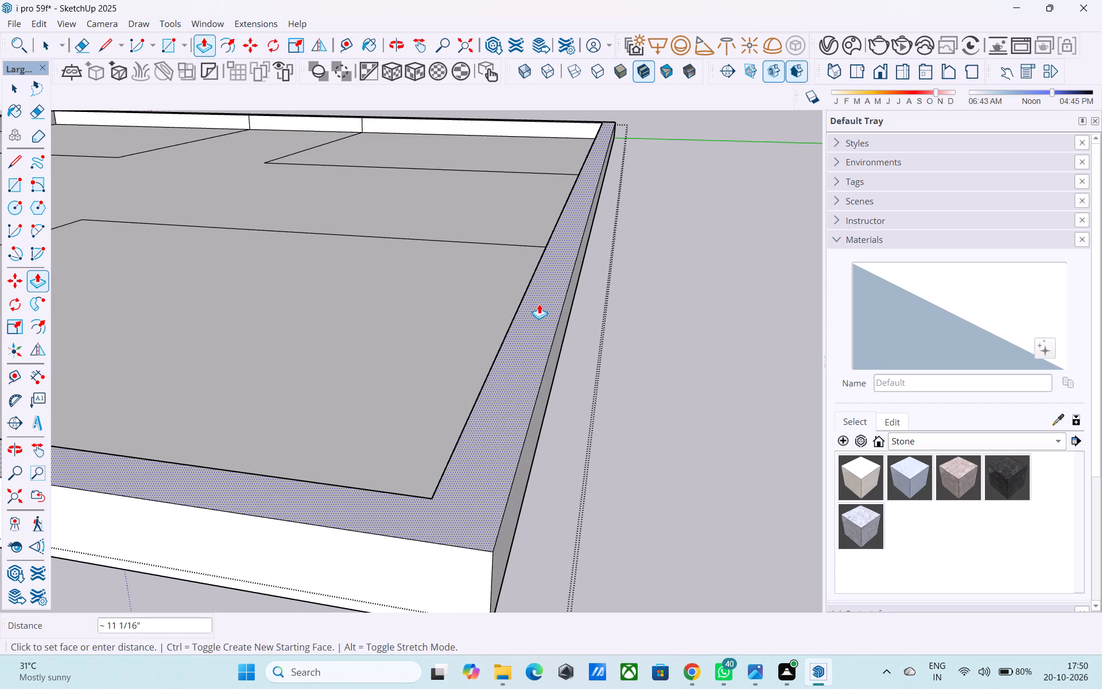
{"action": "type", "text": "10'"}
{"action": "key", "text": "Return"}
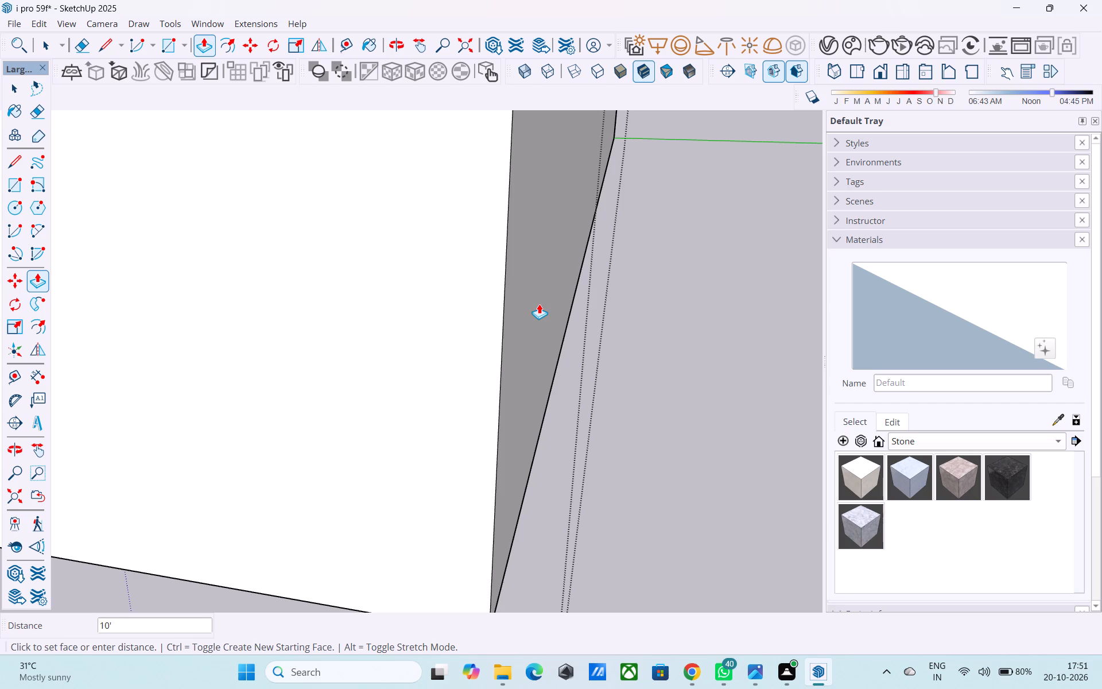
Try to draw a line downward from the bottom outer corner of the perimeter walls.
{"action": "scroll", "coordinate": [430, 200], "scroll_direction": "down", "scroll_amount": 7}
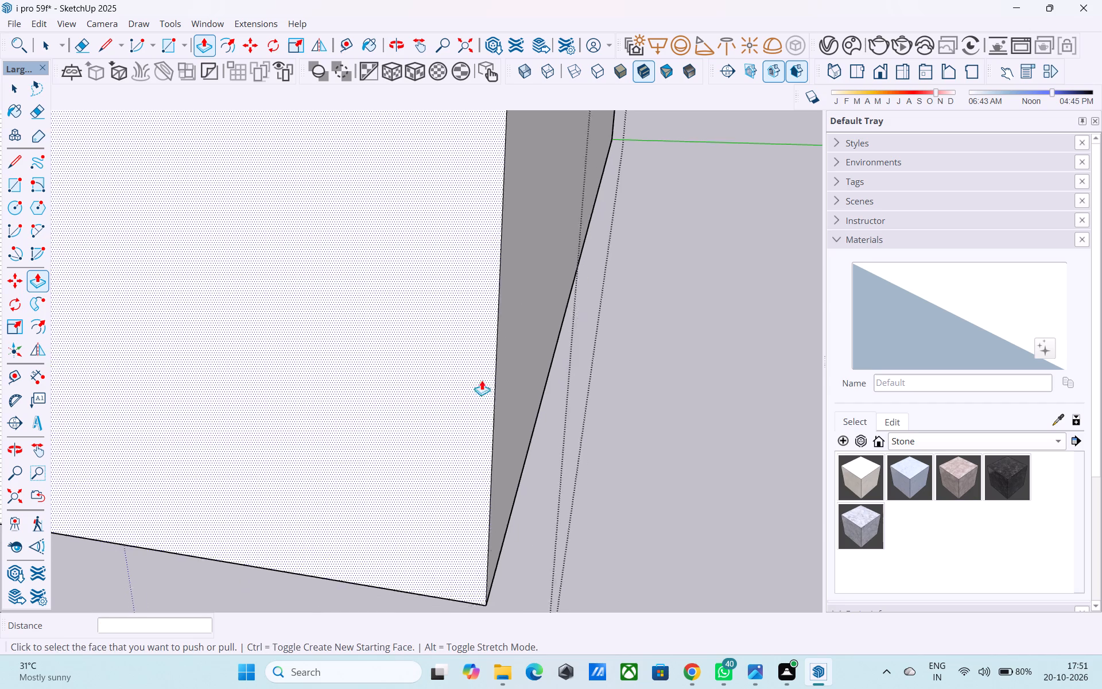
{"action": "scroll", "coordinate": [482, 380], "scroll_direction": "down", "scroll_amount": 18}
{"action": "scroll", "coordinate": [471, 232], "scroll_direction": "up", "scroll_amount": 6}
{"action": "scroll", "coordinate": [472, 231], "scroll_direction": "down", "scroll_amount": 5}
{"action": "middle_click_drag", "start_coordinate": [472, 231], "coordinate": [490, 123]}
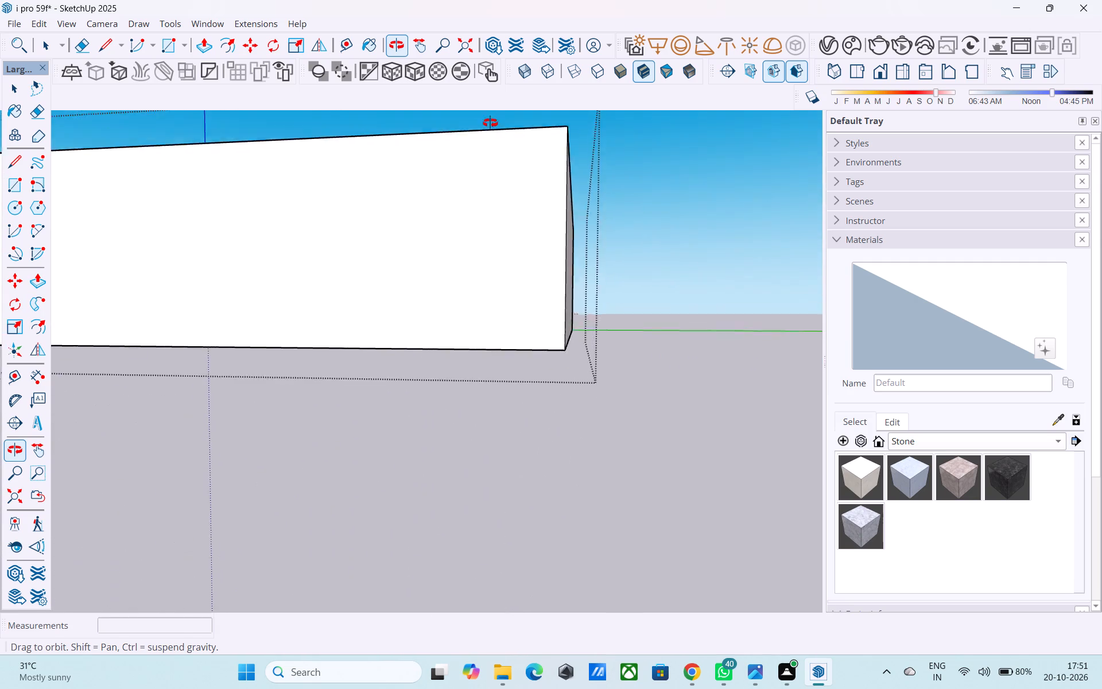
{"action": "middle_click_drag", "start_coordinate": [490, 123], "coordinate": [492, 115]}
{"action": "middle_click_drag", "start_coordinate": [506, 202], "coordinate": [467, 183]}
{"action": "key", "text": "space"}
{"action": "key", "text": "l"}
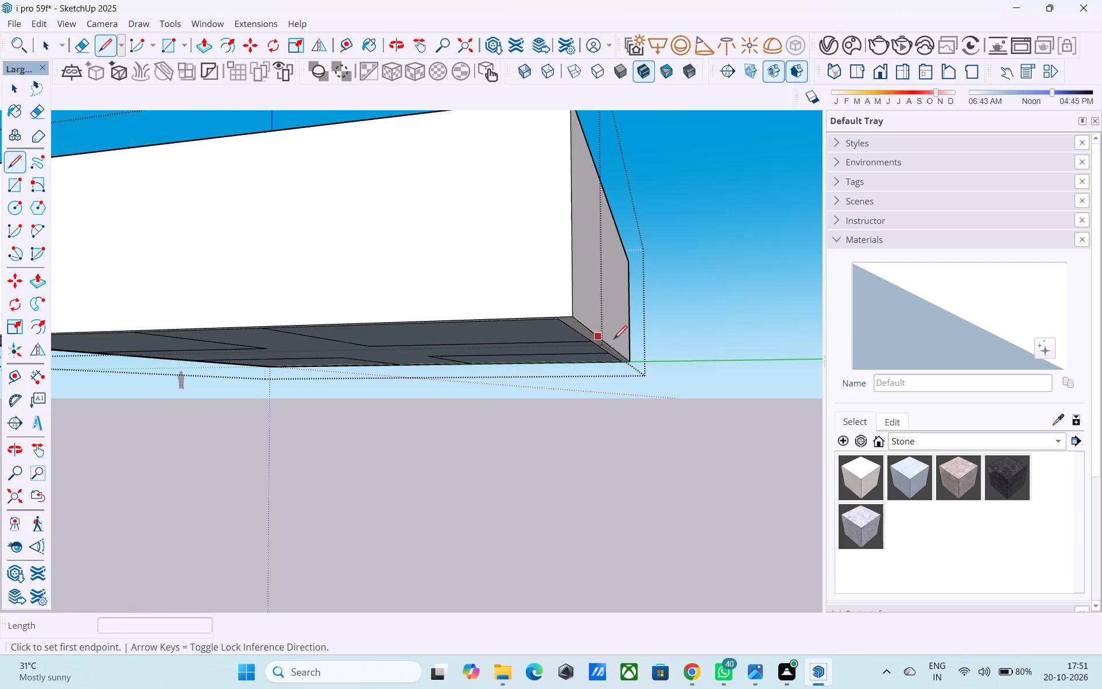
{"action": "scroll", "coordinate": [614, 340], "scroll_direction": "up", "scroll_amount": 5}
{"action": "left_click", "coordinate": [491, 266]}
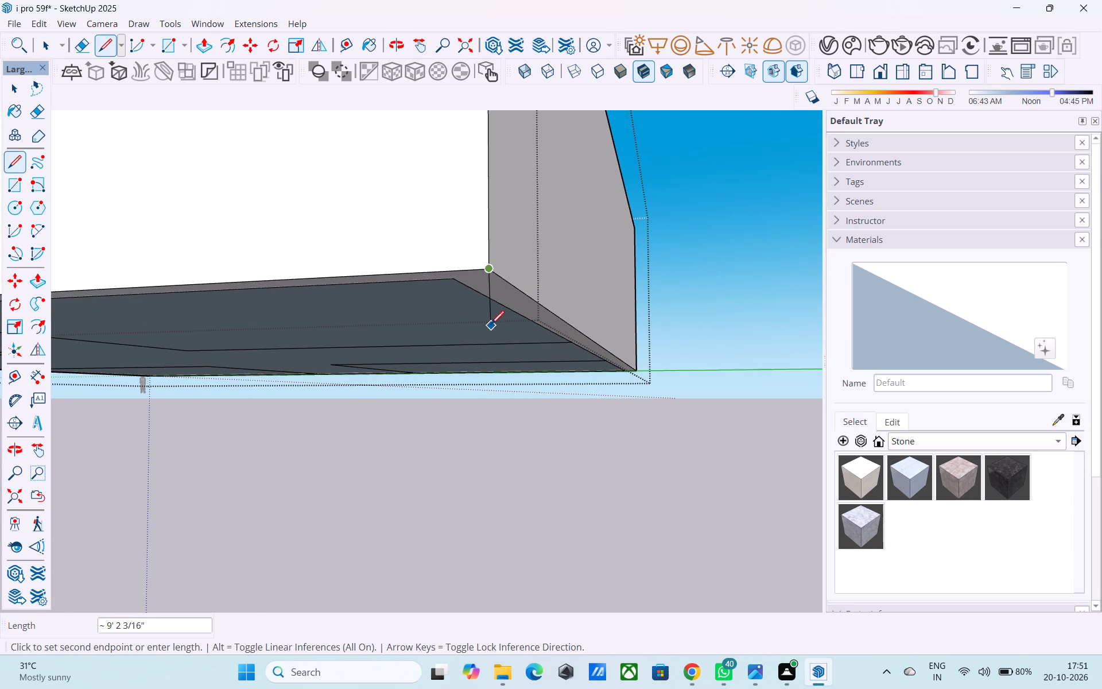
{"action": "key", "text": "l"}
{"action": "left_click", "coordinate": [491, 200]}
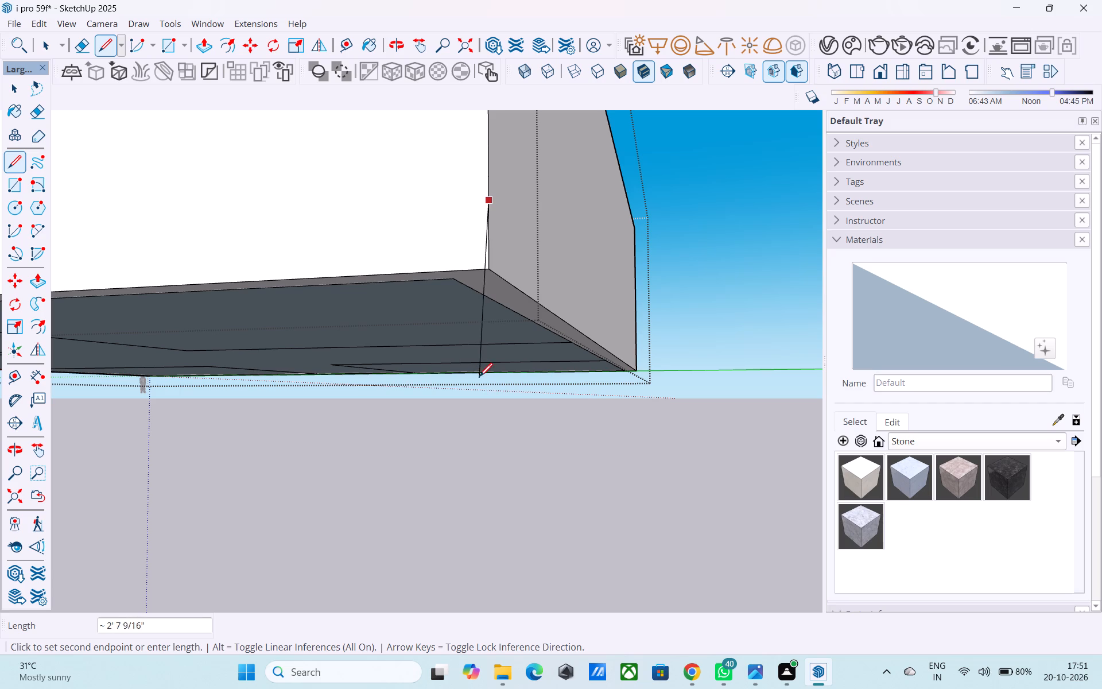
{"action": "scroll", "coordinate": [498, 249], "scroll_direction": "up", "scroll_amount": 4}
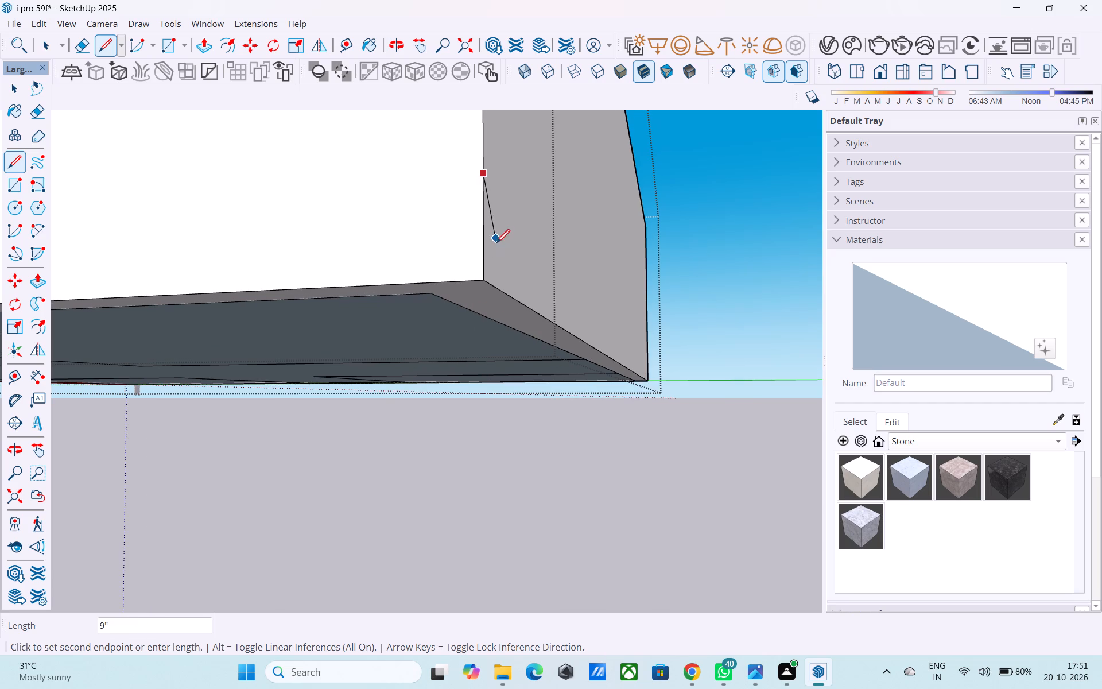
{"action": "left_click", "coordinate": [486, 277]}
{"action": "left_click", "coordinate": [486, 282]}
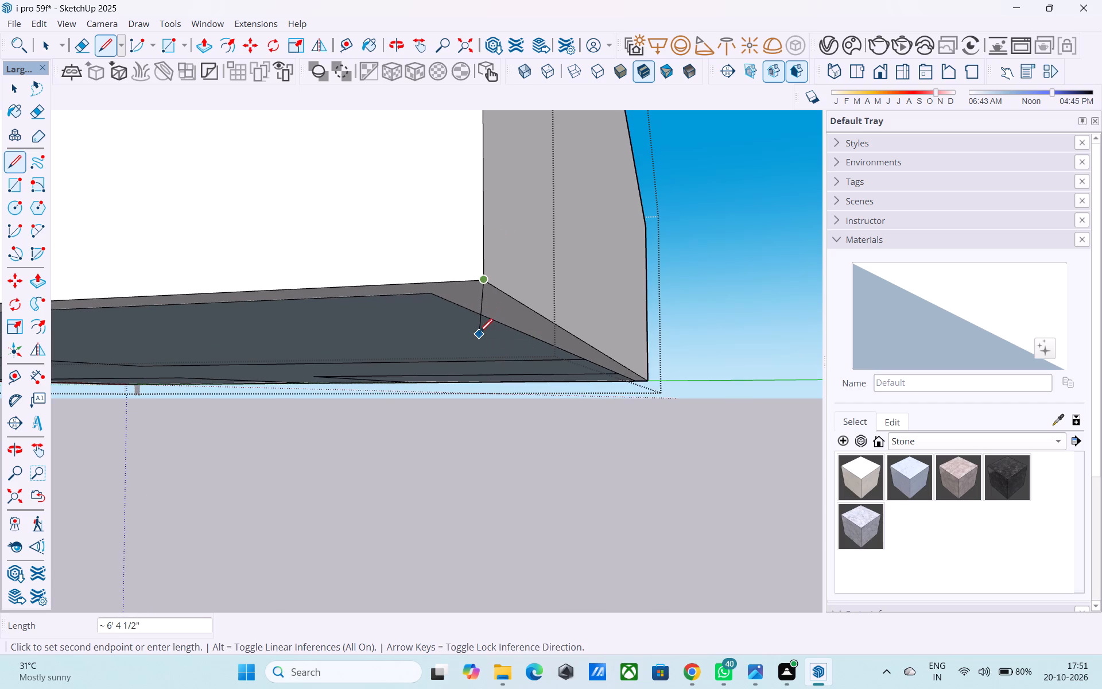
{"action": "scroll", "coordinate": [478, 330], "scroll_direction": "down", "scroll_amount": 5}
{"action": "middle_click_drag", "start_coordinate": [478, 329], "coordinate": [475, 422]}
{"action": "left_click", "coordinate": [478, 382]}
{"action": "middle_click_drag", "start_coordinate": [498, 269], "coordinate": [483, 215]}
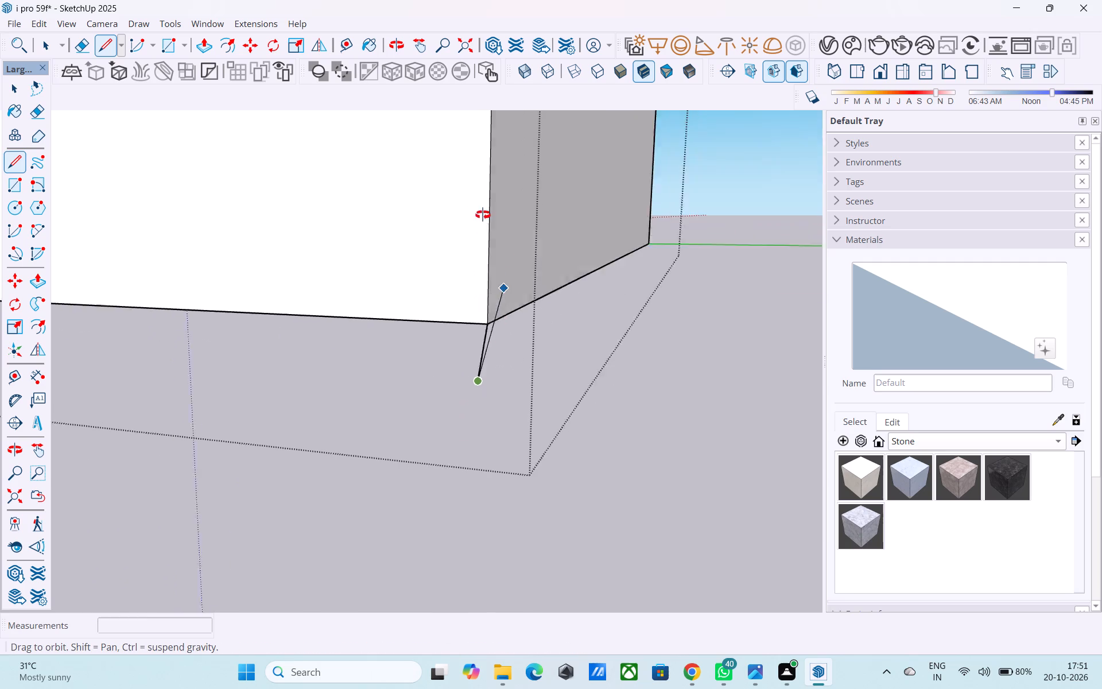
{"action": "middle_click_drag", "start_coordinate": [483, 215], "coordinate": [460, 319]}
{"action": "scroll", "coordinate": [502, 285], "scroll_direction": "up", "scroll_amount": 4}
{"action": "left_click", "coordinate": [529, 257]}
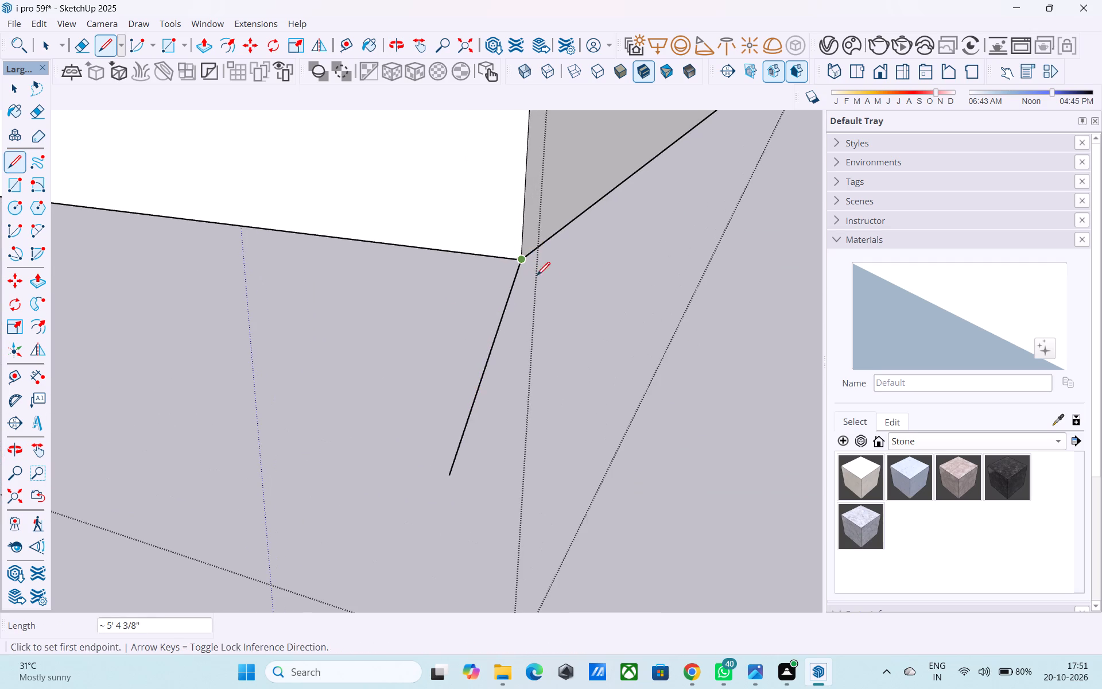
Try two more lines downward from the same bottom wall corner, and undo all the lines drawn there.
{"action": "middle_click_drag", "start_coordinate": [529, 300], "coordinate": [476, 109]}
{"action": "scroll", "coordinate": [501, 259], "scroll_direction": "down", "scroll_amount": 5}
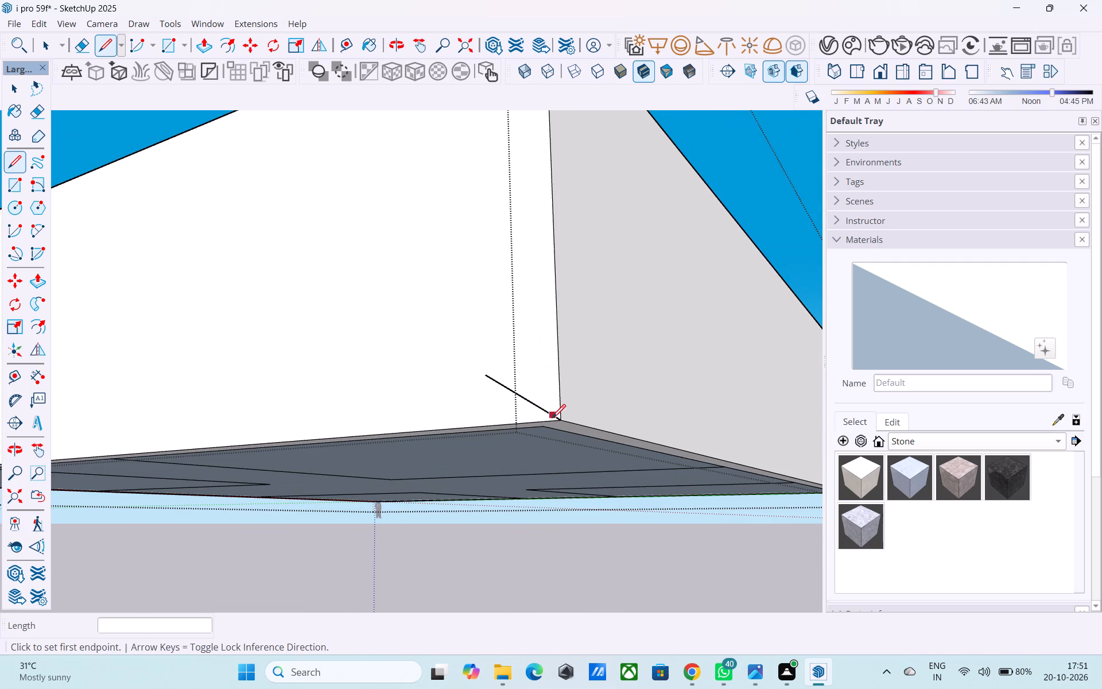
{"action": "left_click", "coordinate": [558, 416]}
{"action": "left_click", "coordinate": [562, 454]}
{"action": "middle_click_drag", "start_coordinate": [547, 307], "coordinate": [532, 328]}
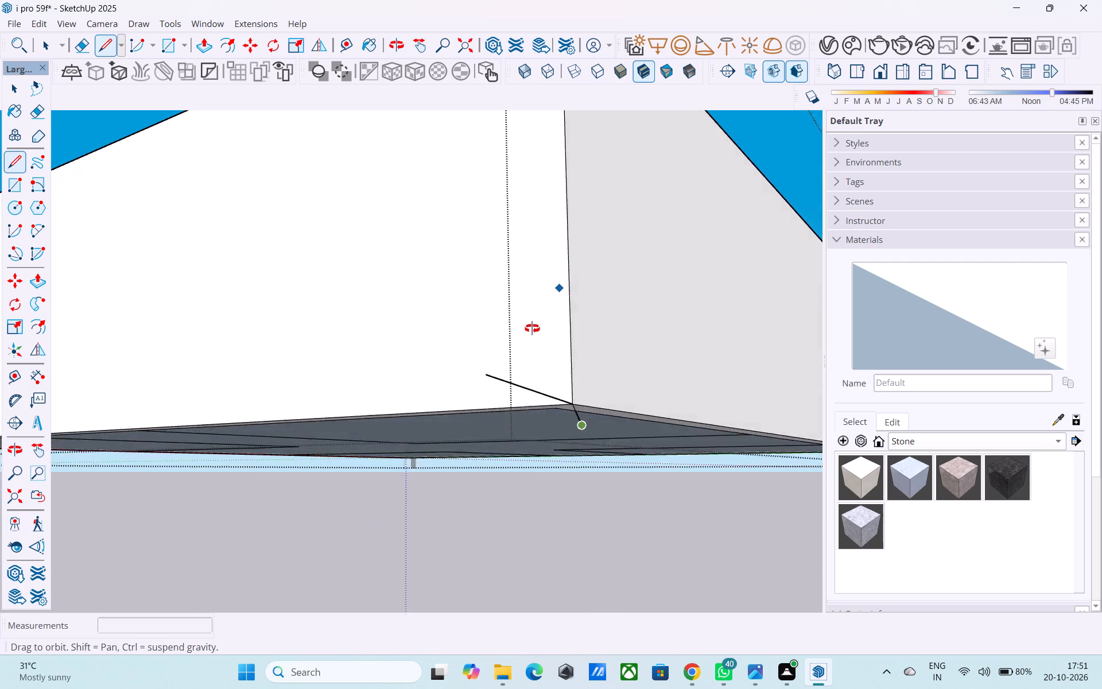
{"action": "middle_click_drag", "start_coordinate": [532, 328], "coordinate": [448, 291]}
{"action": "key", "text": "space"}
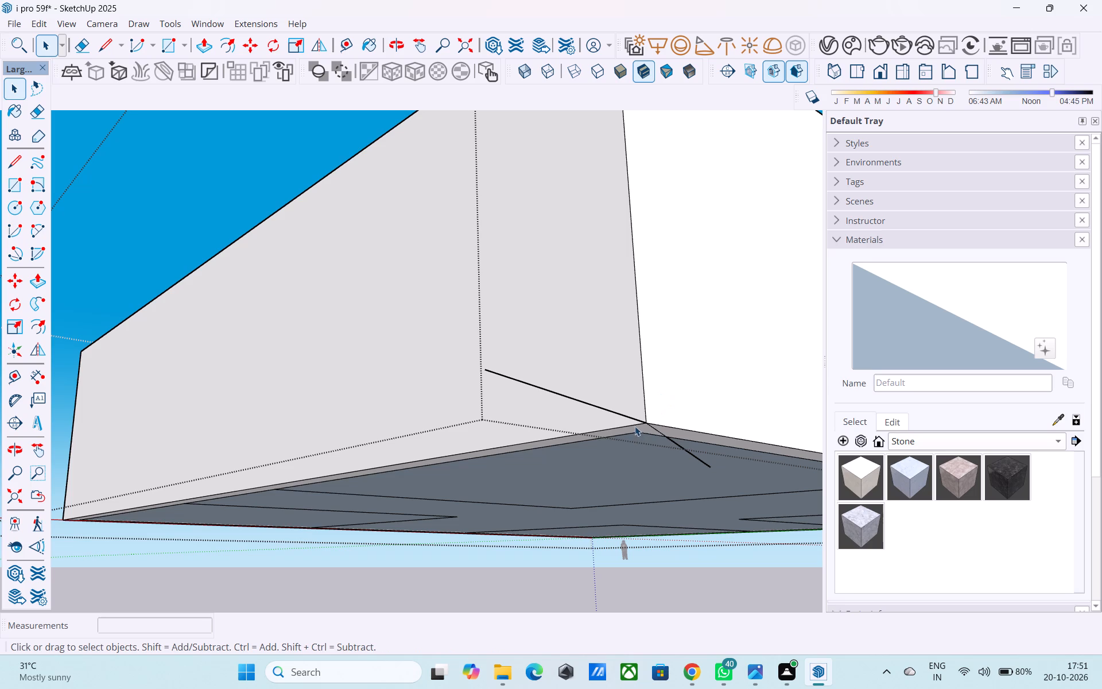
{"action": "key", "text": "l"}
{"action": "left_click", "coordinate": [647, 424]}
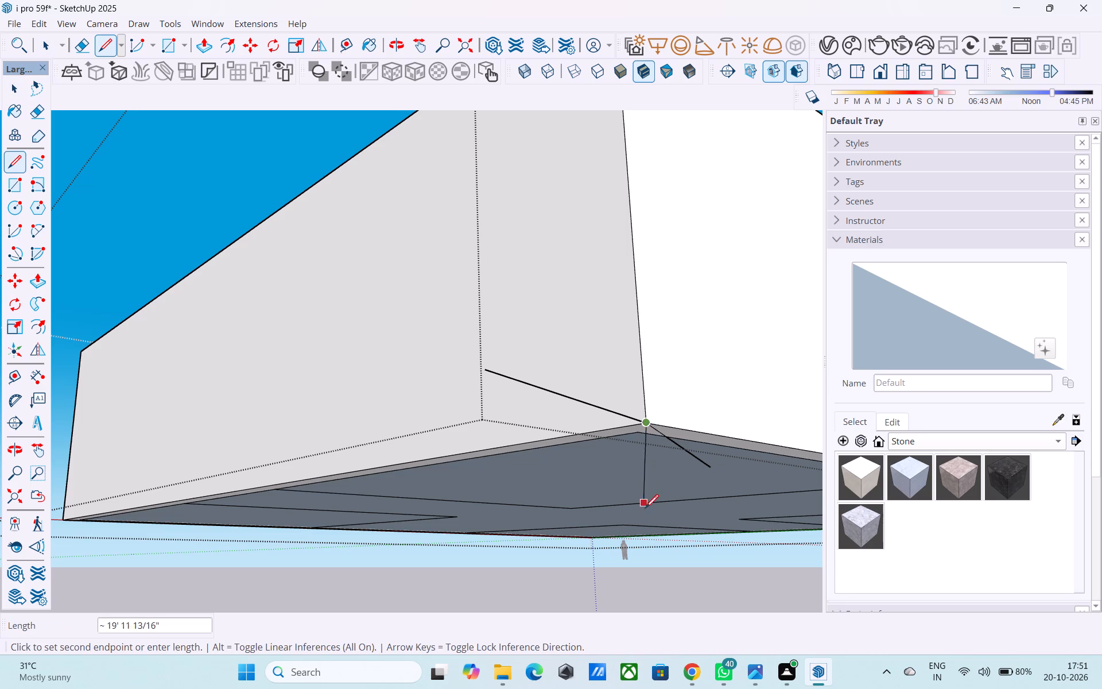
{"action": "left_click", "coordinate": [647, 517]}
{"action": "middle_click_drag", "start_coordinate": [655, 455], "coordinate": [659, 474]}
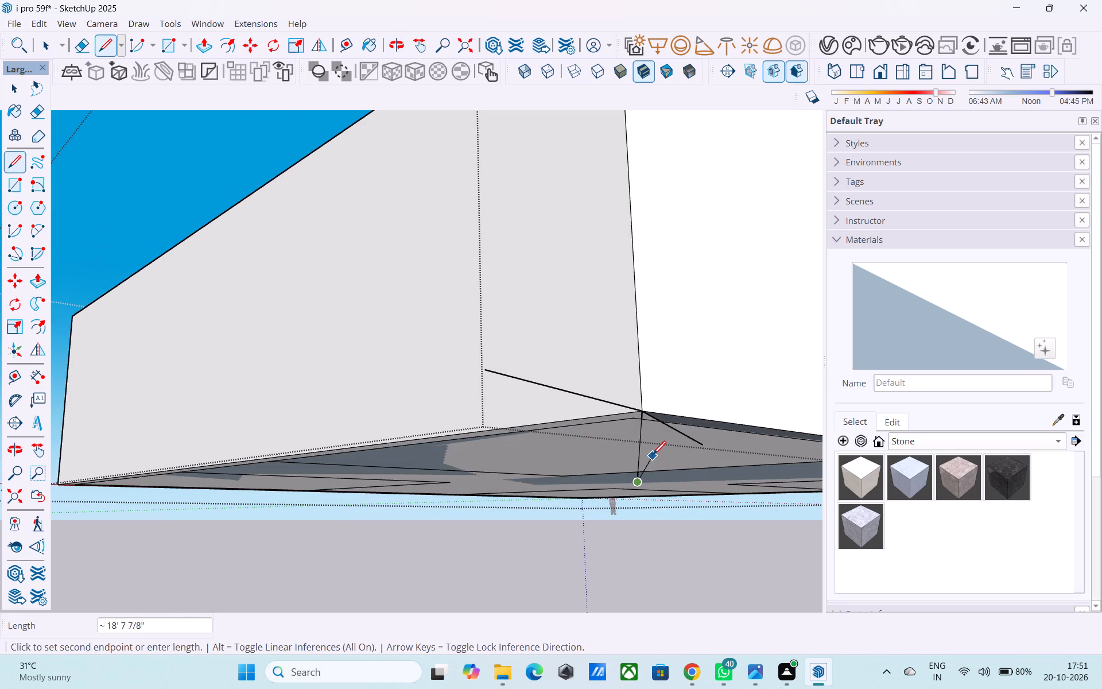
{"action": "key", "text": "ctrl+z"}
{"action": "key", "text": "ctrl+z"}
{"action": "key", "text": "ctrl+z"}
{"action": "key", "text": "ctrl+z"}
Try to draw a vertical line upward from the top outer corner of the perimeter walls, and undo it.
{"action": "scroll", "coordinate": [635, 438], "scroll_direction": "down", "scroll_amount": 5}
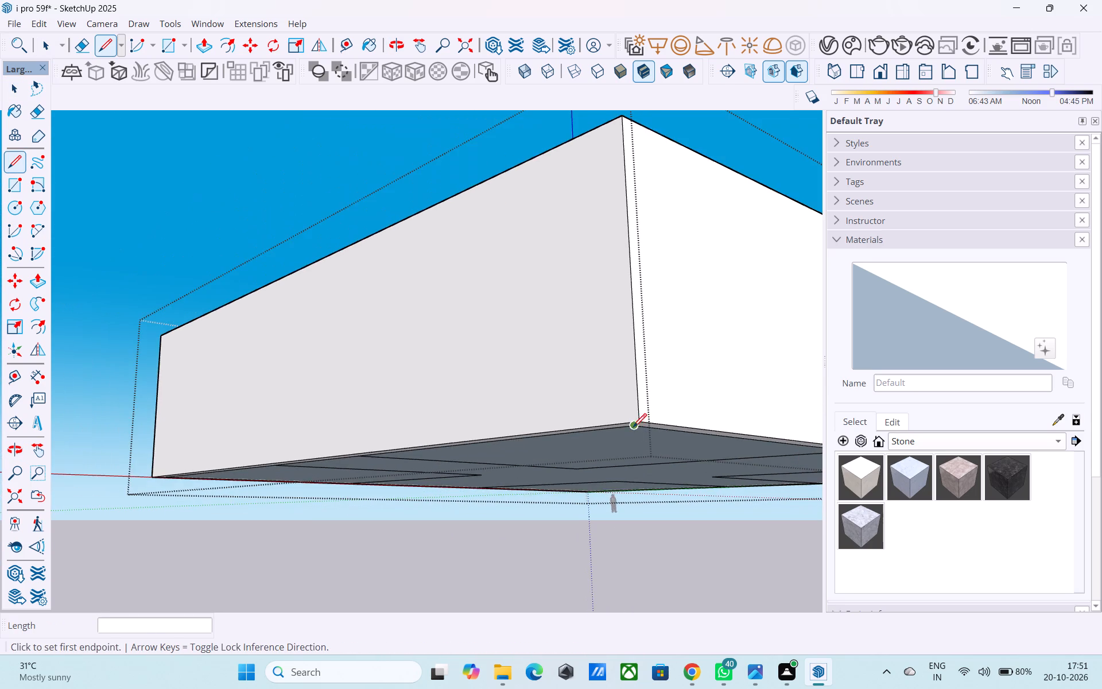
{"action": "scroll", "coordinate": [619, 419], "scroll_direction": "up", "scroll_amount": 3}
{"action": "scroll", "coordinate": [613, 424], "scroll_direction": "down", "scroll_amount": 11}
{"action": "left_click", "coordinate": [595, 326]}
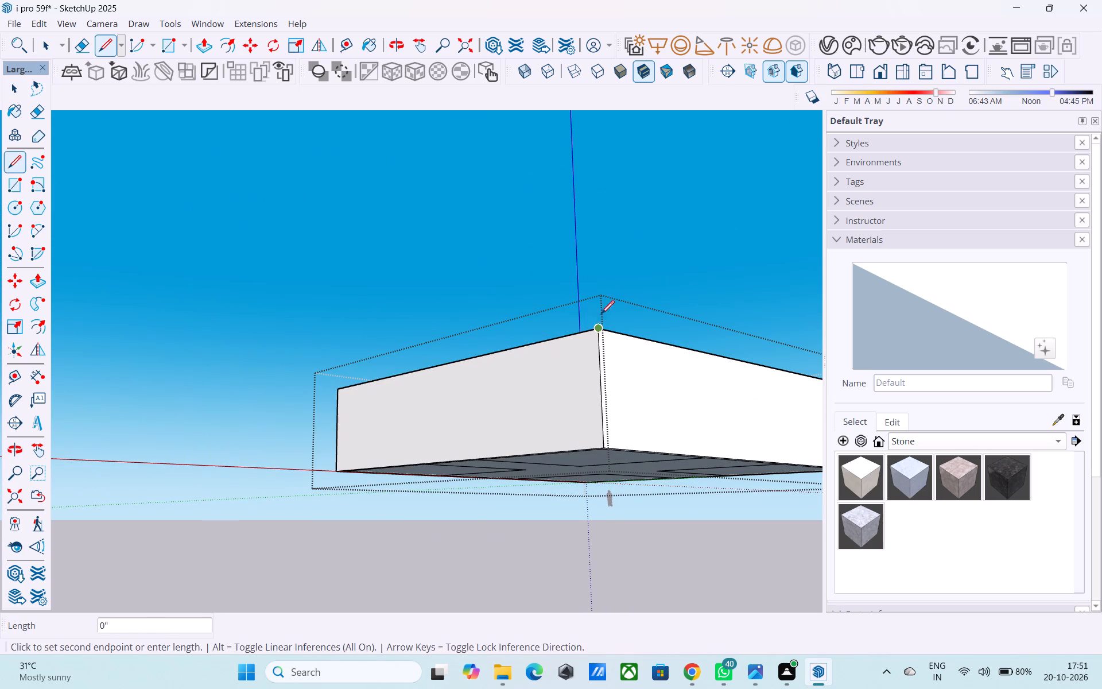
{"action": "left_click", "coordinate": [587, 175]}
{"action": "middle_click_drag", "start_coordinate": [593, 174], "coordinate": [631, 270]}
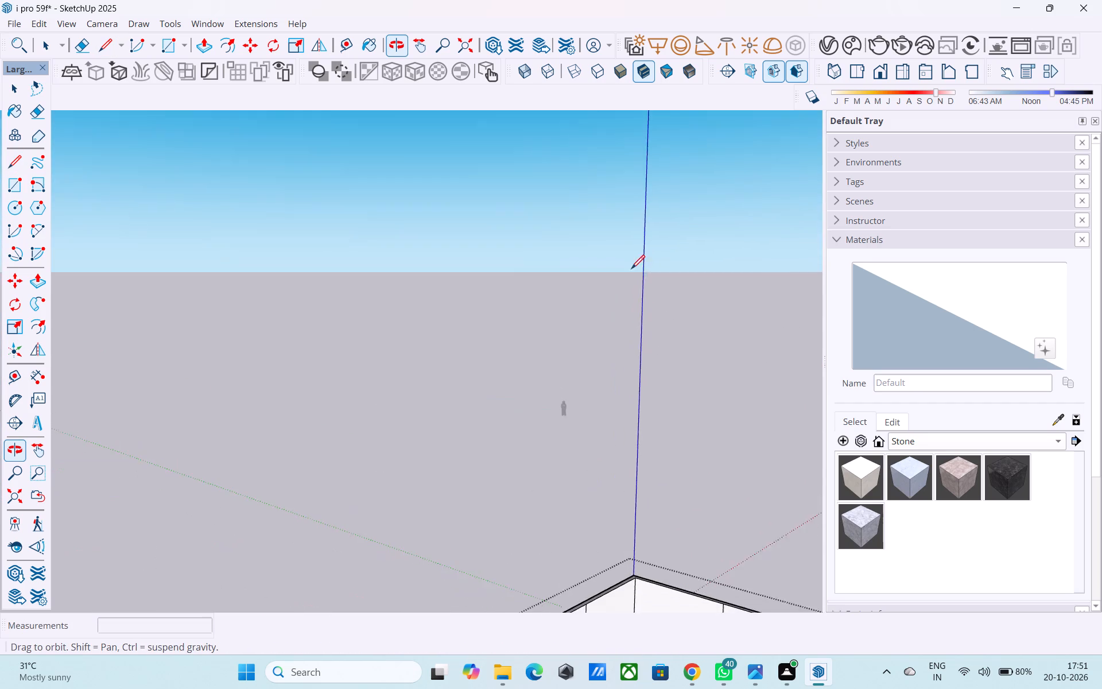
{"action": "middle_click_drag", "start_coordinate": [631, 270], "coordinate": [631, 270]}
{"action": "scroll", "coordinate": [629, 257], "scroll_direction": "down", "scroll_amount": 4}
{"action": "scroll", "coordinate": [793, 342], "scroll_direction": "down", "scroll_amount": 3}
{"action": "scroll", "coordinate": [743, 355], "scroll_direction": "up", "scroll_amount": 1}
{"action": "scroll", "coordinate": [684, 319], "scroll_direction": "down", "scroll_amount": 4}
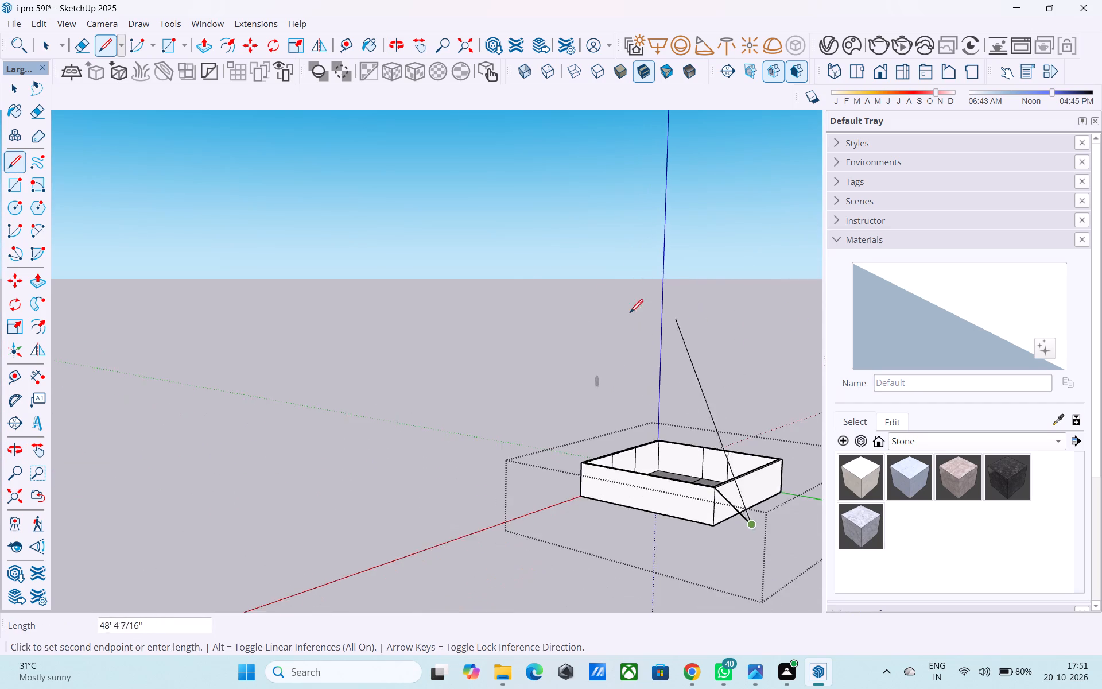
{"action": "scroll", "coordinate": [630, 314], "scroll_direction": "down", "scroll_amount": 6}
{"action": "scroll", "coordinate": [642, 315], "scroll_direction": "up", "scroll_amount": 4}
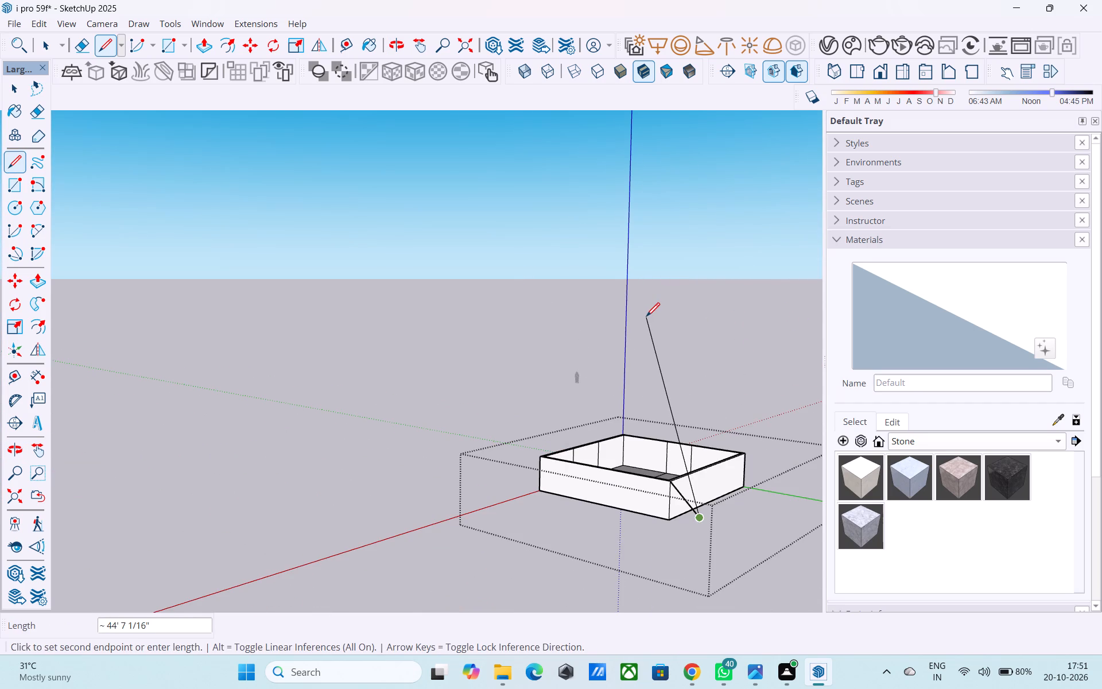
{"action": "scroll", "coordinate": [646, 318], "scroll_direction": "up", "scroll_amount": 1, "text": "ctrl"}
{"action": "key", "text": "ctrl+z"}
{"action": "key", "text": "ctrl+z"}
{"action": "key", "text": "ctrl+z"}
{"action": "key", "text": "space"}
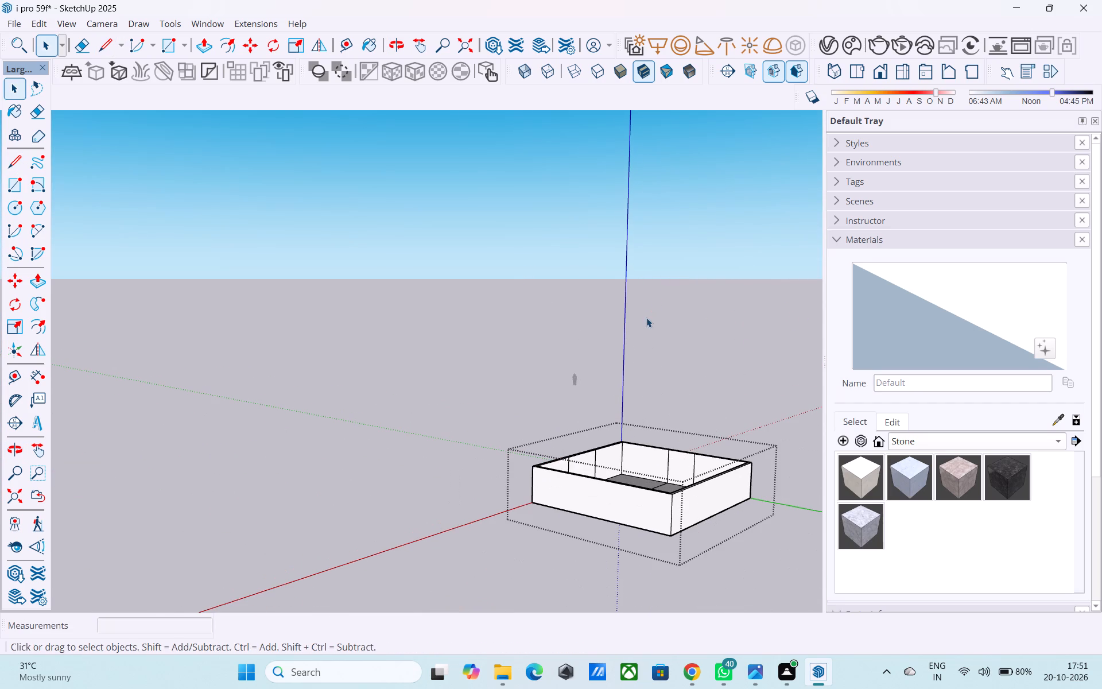
Examine the raised perimeter walls from different sides.
{"action": "scroll", "coordinate": [578, 324], "scroll_direction": "down", "scroll_amount": 4}
{"action": "middle_click_drag", "start_coordinate": [822, 424], "coordinate": [748, 462]}
{"action": "middle_click_drag", "start_coordinate": [650, 455], "coordinate": [595, 451], "text": "shift"}
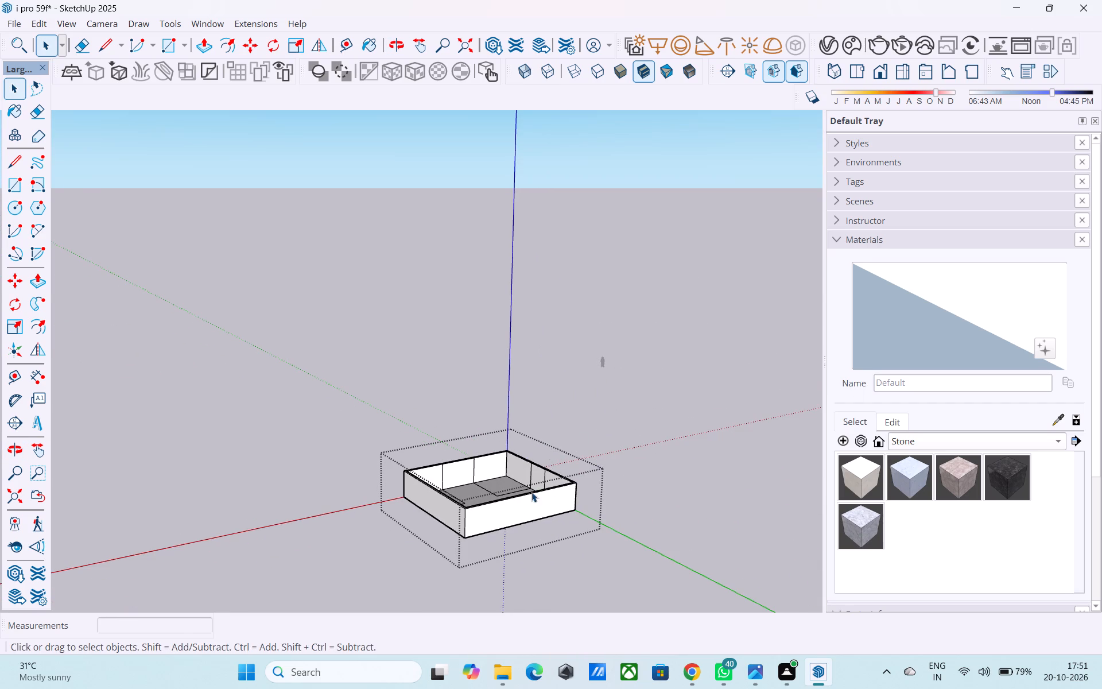
{"action": "middle_click_drag", "start_coordinate": [531, 492], "coordinate": [576, 450]}
{"action": "scroll", "coordinate": [591, 449], "scroll_direction": "up", "scroll_amount": 7}
{"action": "scroll", "coordinate": [544, 433], "scroll_direction": "down", "scroll_amount": 4}
{"action": "middle_click_drag", "start_coordinate": [544, 432], "coordinate": [675, 424]}
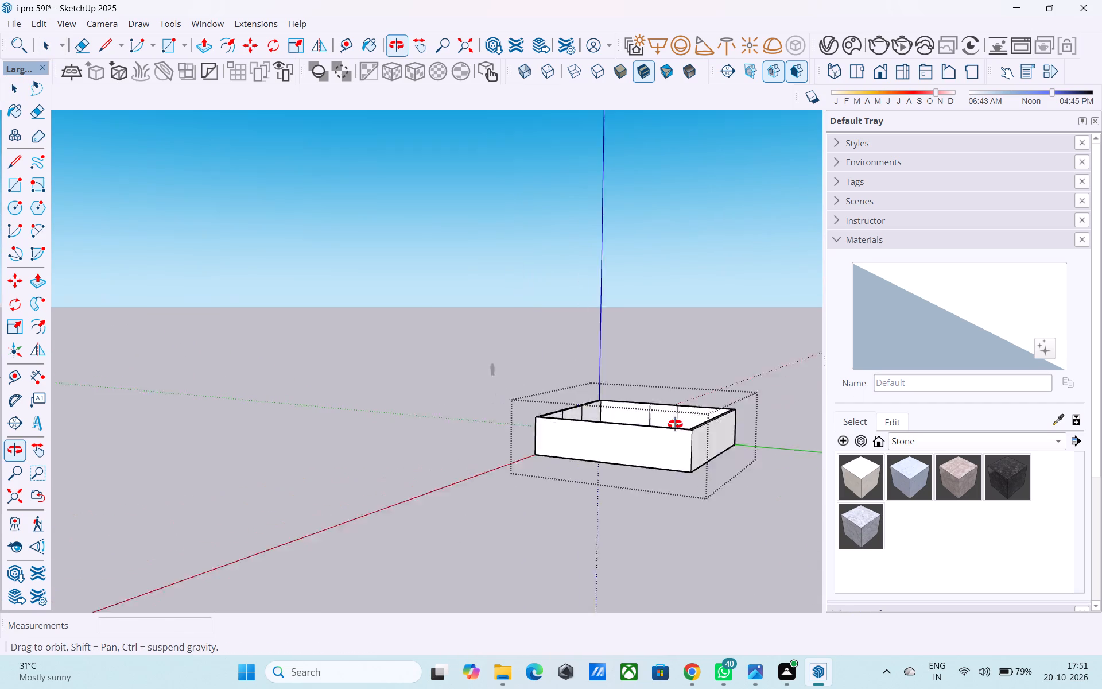
Copy the green-axis-parallel passage edge of the corner bay diagonally opposite the origin 6" inward, into that bay.
{"action": "middle_click_drag", "start_coordinate": [675, 424], "coordinate": [690, 424]}
{"action": "middle_click_drag", "start_coordinate": [690, 424], "coordinate": [622, 471], "text": "shift"}
{"action": "scroll", "coordinate": [630, 433], "scroll_direction": "up", "scroll_amount": 6}
{"action": "middle_click_drag", "start_coordinate": [542, 346], "coordinate": [537, 357]}
{"action": "scroll", "coordinate": [535, 365], "scroll_direction": "down", "scroll_amount": 5}
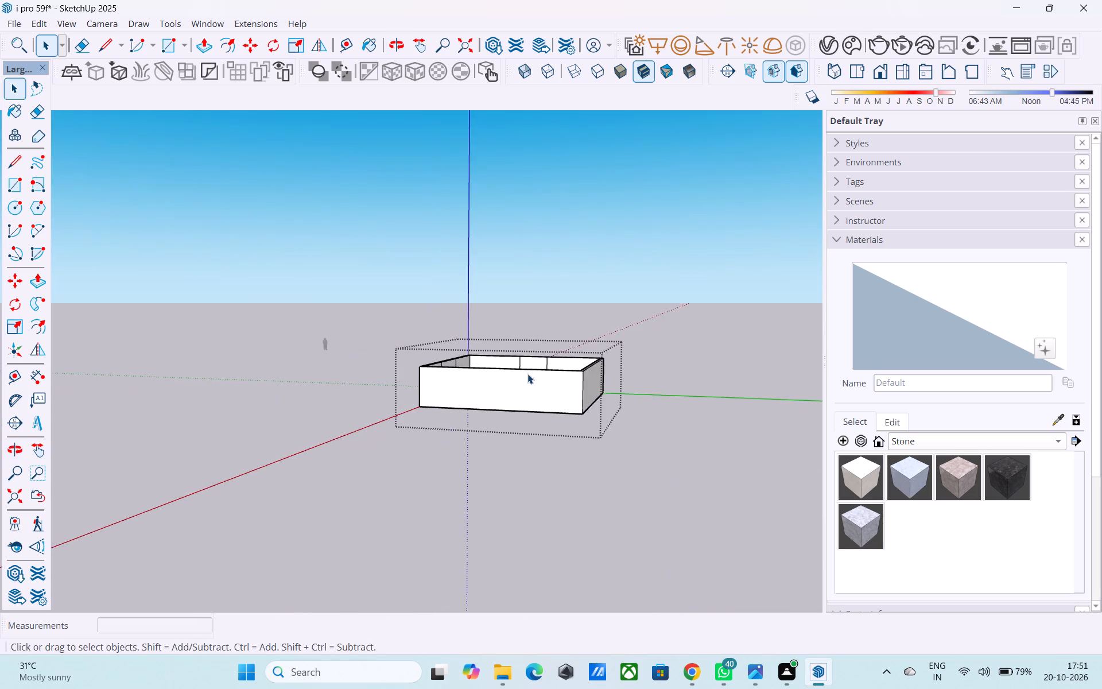
{"action": "middle_click_drag", "start_coordinate": [527, 374], "coordinate": [548, 455]}
{"action": "middle_click_drag", "start_coordinate": [550, 547], "coordinate": [554, 562]}
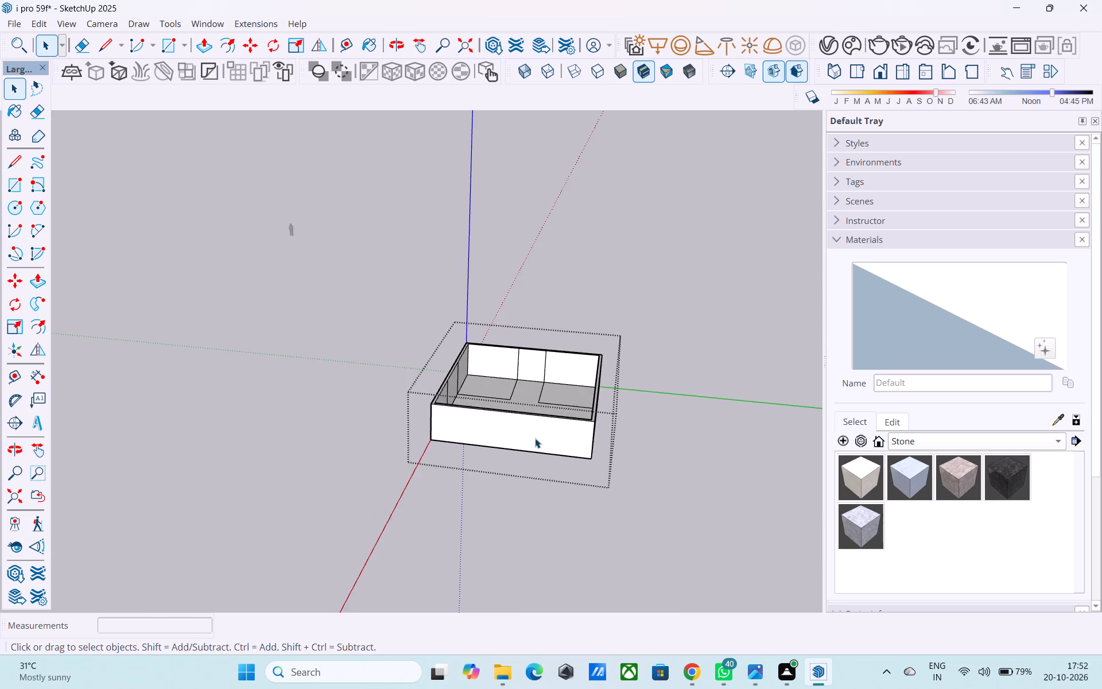
{"action": "scroll", "coordinate": [506, 362], "scroll_direction": "up", "scroll_amount": 8}
{"action": "scroll", "coordinate": [364, 361], "scroll_direction": "down", "scroll_amount": 6}
{"action": "middle_click_drag", "start_coordinate": [468, 346], "coordinate": [495, 513]}
{"action": "scroll", "coordinate": [548, 406], "scroll_direction": "up", "scroll_amount": 2}
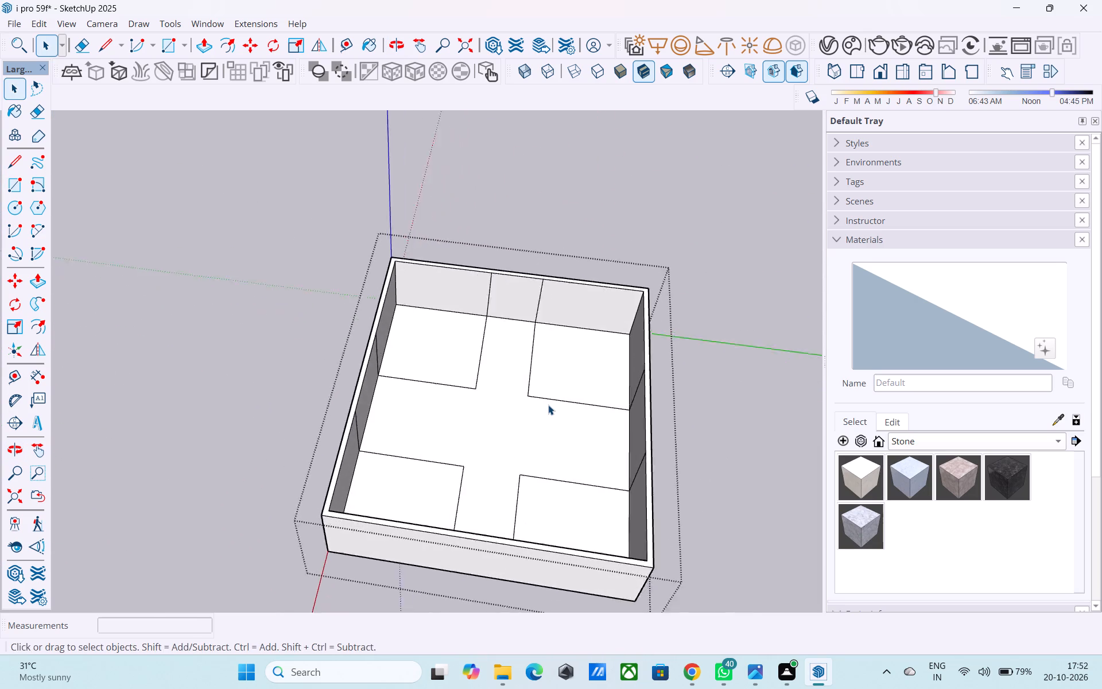
{"action": "scroll", "coordinate": [548, 405], "scroll_direction": "up", "scroll_amount": 7}
{"action": "scroll", "coordinate": [549, 405], "scroll_direction": "down", "scroll_amount": 4}
{"action": "middle_click_drag", "start_coordinate": [549, 404], "coordinate": [544, 391]}
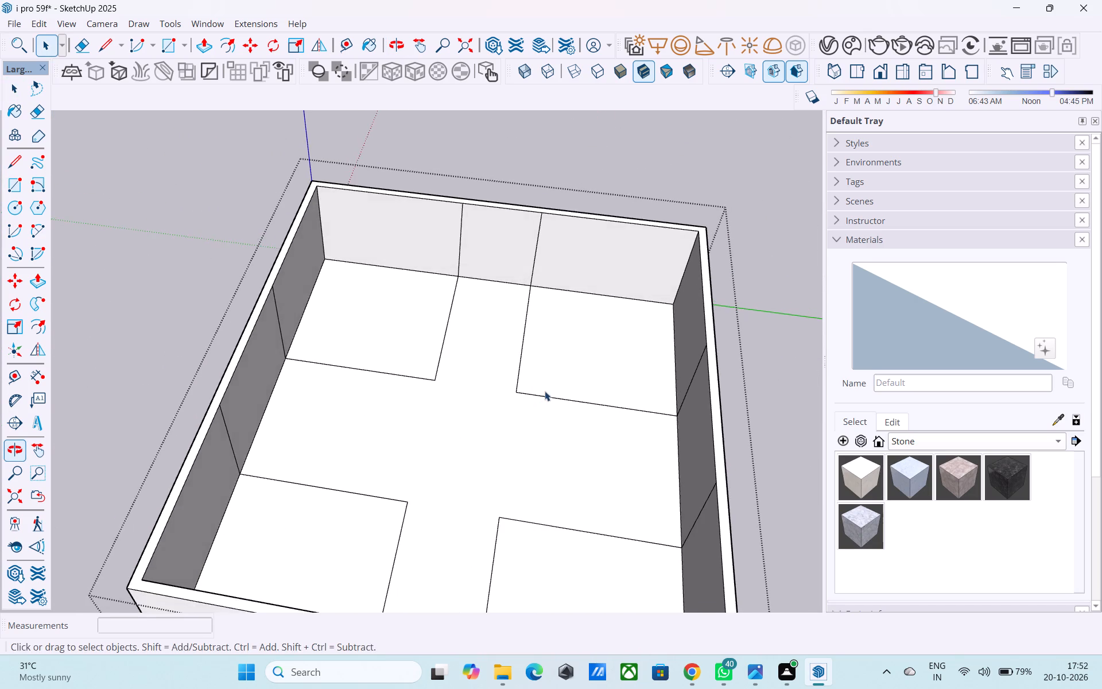
{"action": "scroll", "coordinate": [530, 432], "scroll_direction": "down", "scroll_amount": 7}
{"action": "scroll", "coordinate": [545, 489], "scroll_direction": "up", "scroll_amount": 12}
{"action": "left_click", "coordinate": [558, 450]}
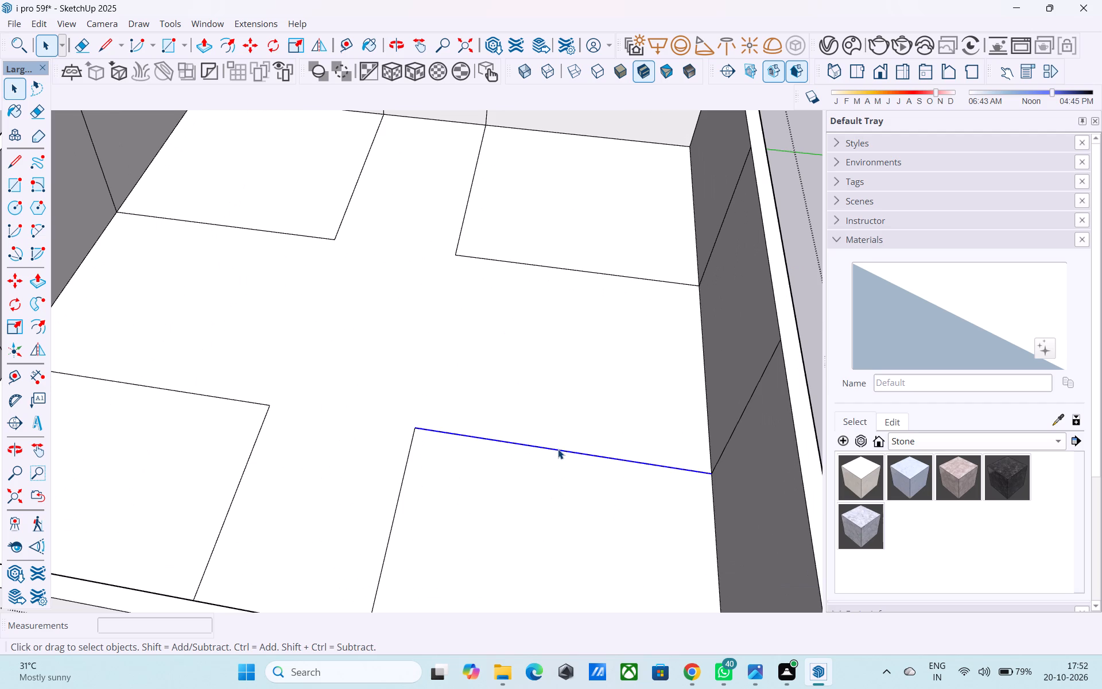
{"action": "key", "text": "m"}
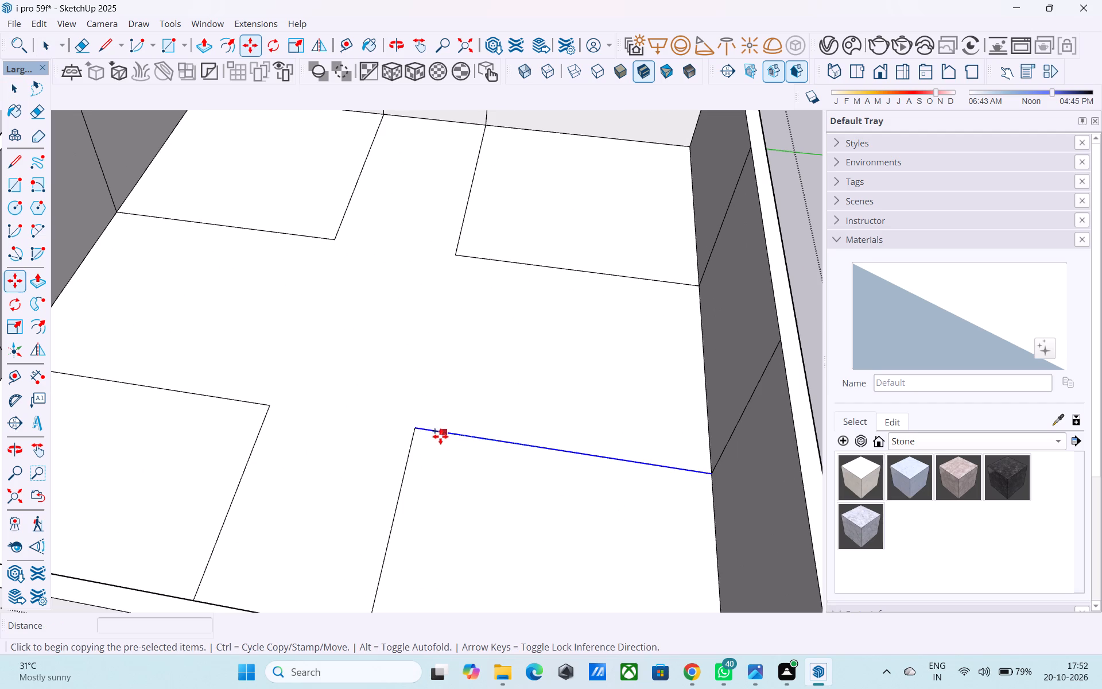
{"action": "left_click", "coordinate": [416, 428]}
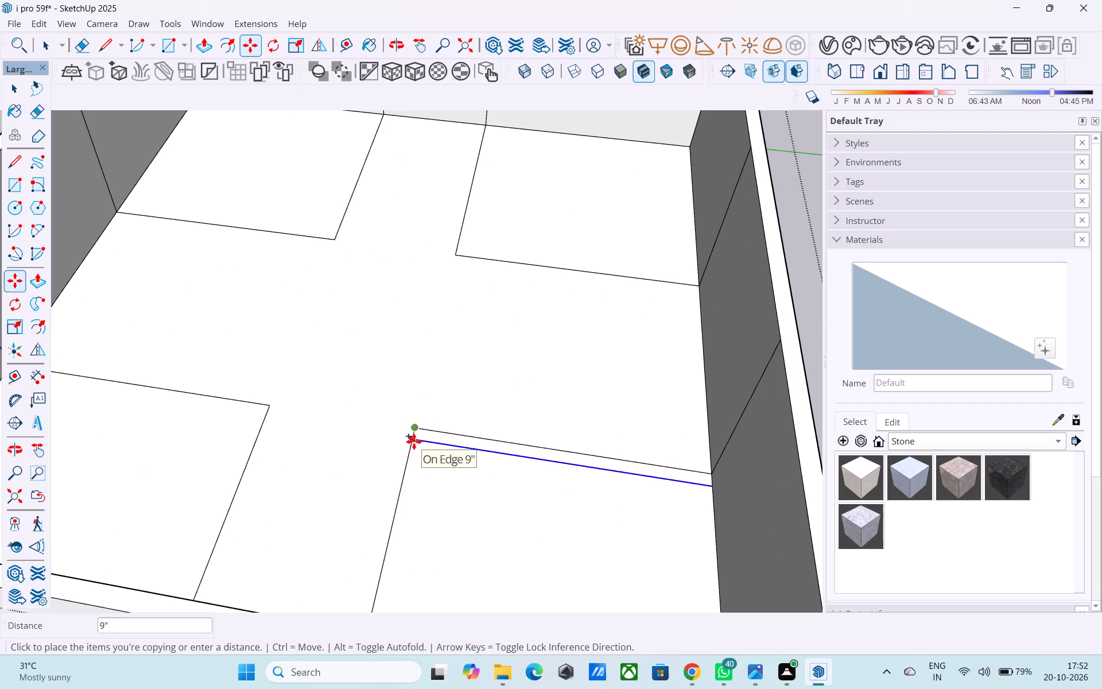
{"action": "type", "text": "6\""}
{"action": "key", "text": "Return"}
{"action": "key", "text": "space"}
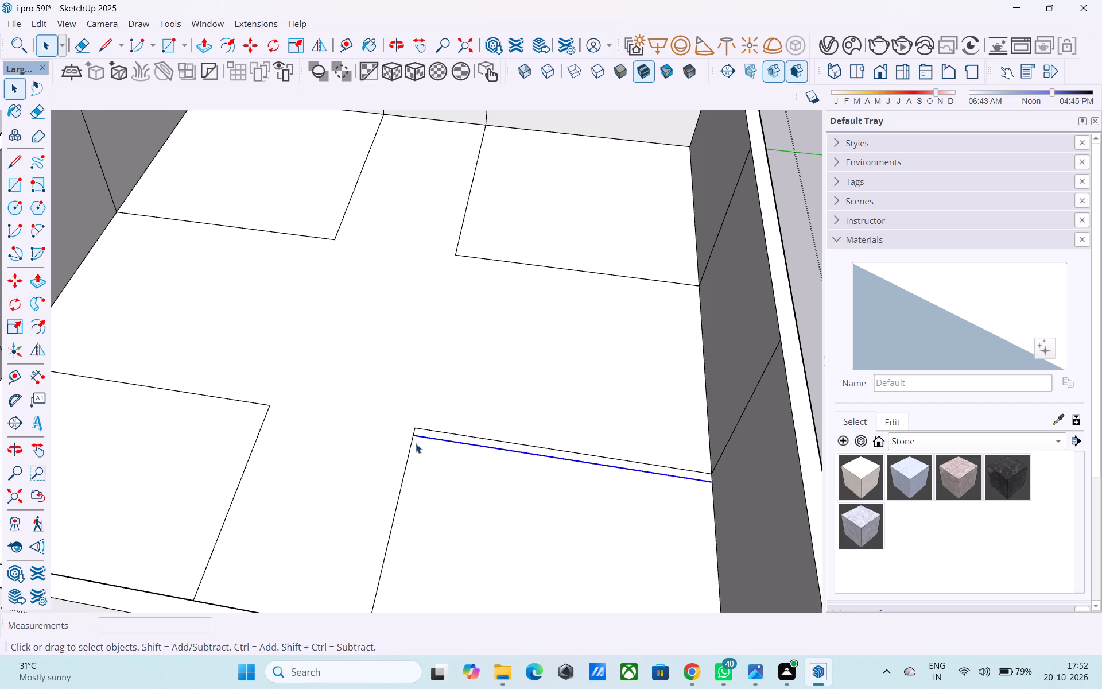
Copy the same bay's other passage-side edge, parallel to the red axis, slightly inward to form a thin wall strip.
{"action": "scroll", "coordinate": [416, 443], "scroll_direction": "up", "scroll_amount": 1}
{"action": "left_click", "coordinate": [406, 458]}
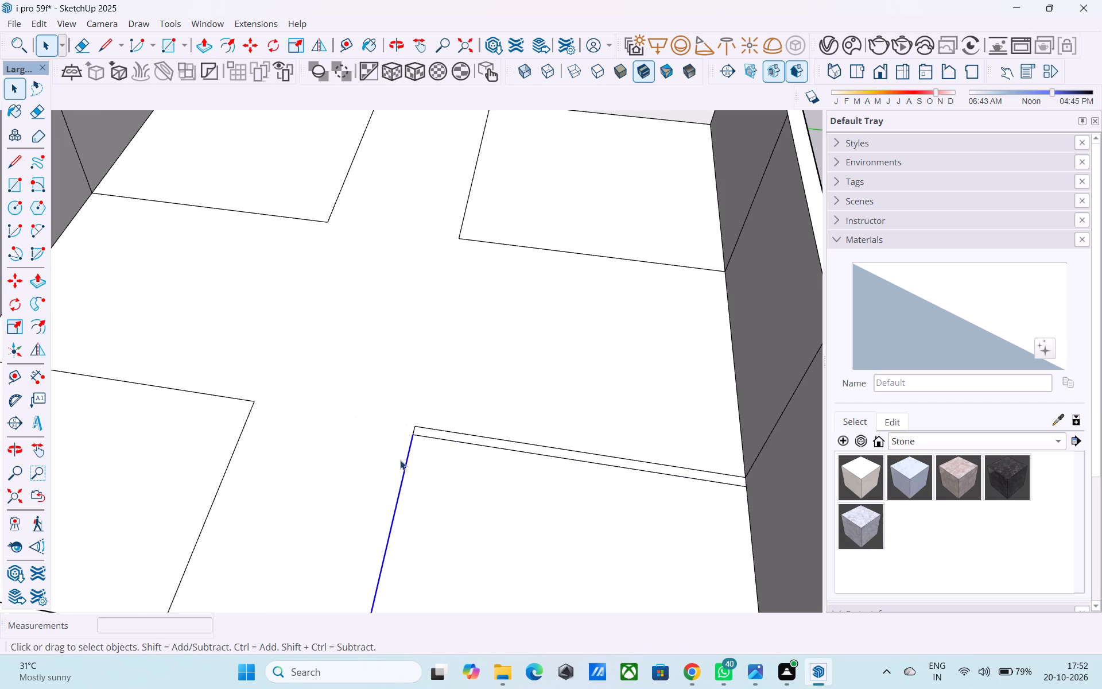
{"action": "key", "text": "m"}
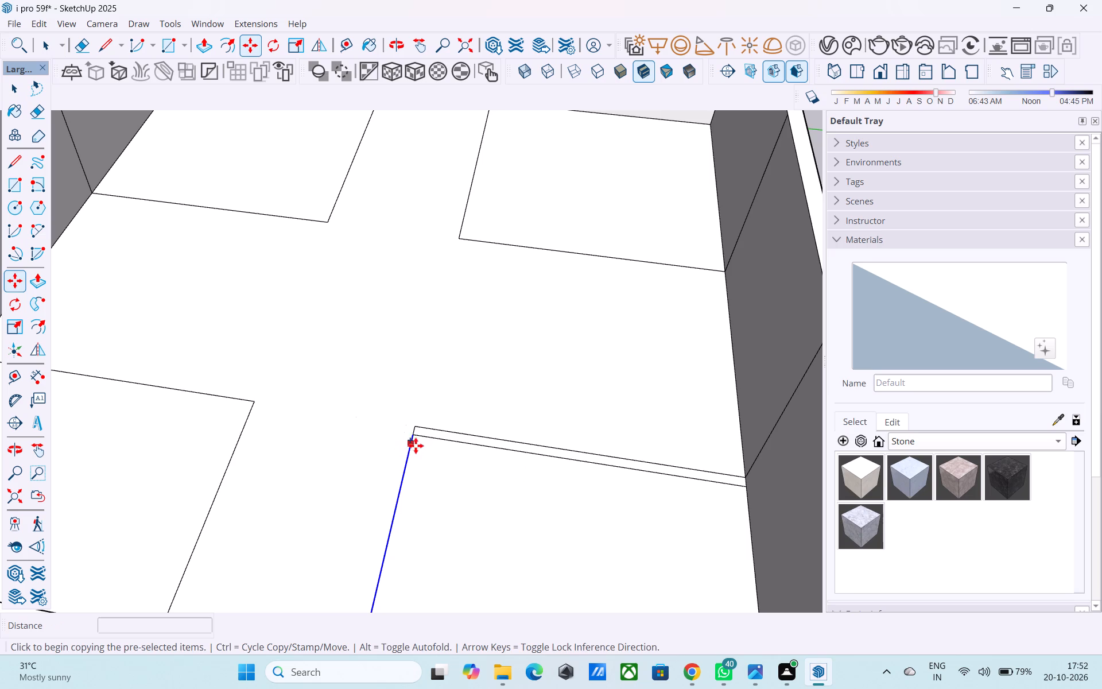
{"action": "left_click", "coordinate": [416, 438]}
{"action": "left_click", "coordinate": [424, 439]}
{"action": "scroll", "coordinate": [513, 425], "scroll_direction": "down", "scroll_amount": 7}
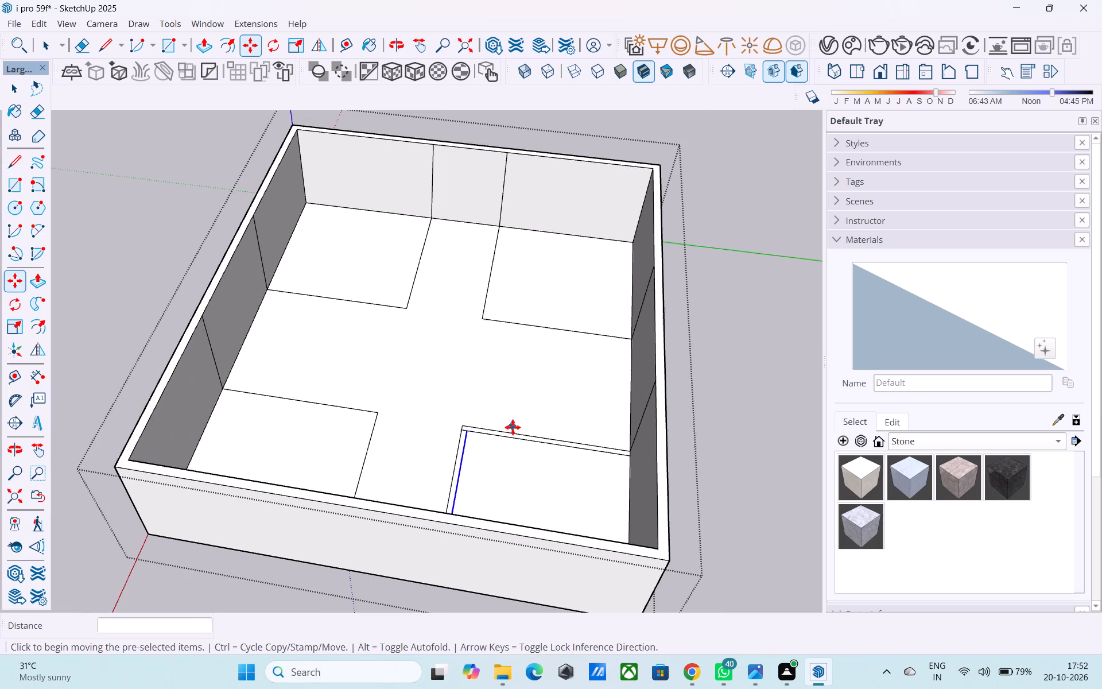
{"action": "middle_click_drag", "start_coordinate": [392, 442], "coordinate": [348, 565]}
{"action": "key", "text": "space"}
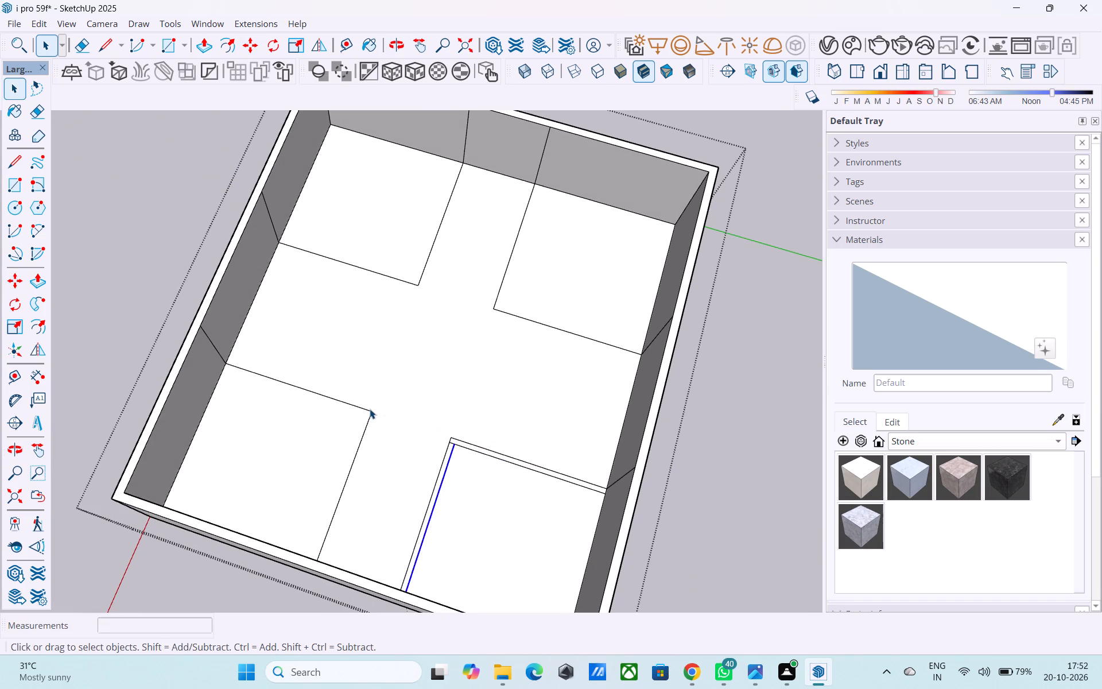
Copy the red-axis corner bay's passage edge parallel to the green axis slightly inward to form a thin wall strip.
{"action": "left_click", "coordinate": [367, 409]}
{"action": "scroll", "coordinate": [372, 411], "scroll_direction": "up", "scroll_amount": 4}
{"action": "key", "text": "m"}
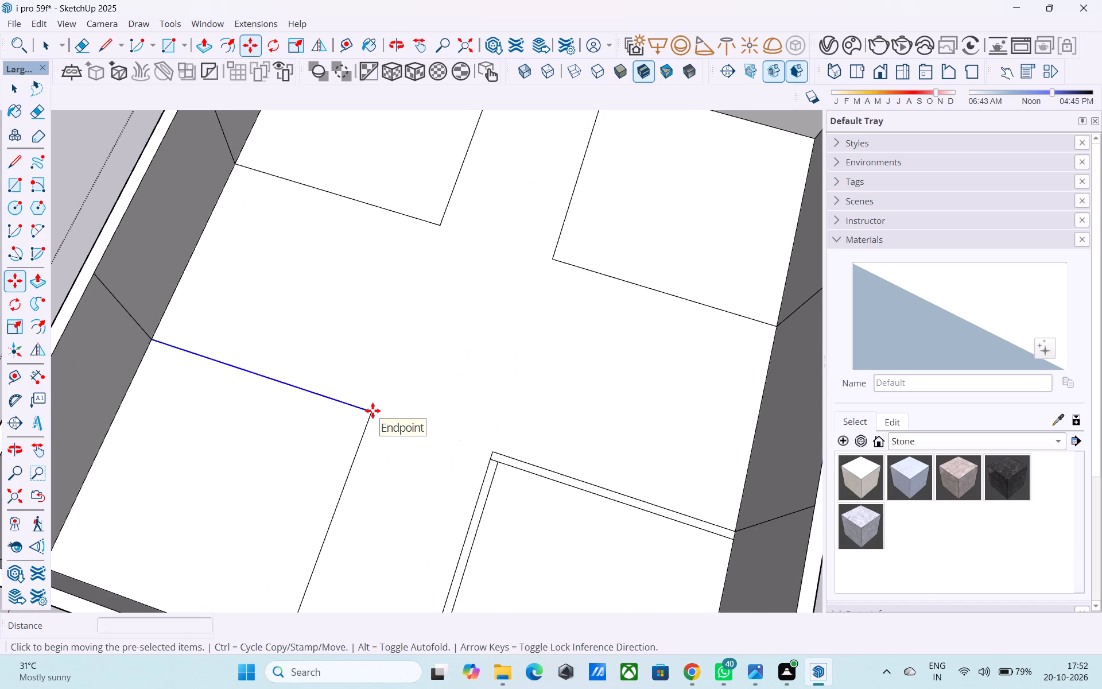
{"action": "left_click", "coordinate": [372, 411]}
{"action": "left_click", "coordinate": [369, 425]}
{"action": "scroll", "coordinate": [361, 440], "scroll_direction": "up", "scroll_amount": 4}
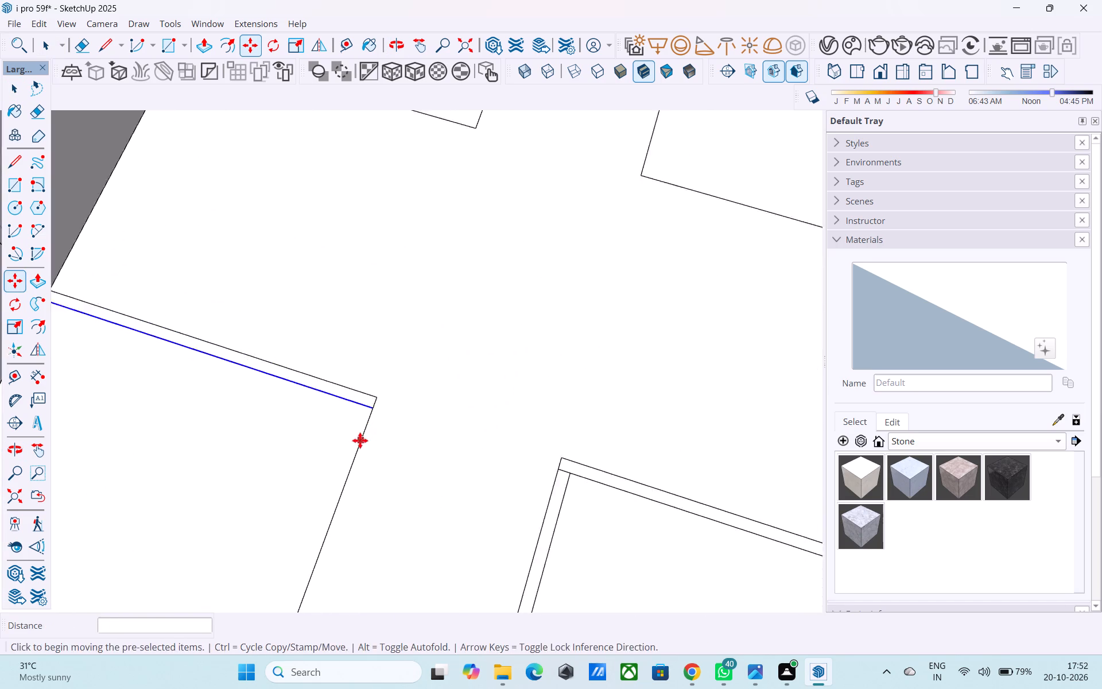
{"action": "key", "text": "space"}
Copy the red-axis corner bay's other passage-side edge, parallel to the red axis, 6" into the bay.
{"action": "left_click", "coordinate": [360, 439]}
{"action": "key", "text": "m"}
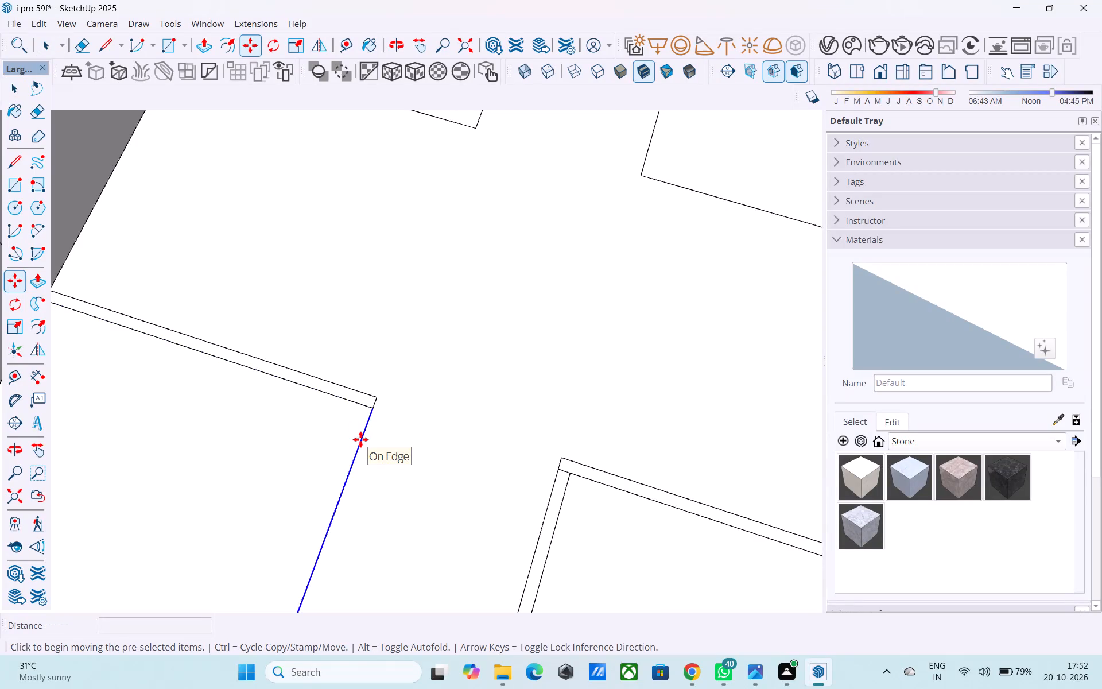
{"action": "left_click", "coordinate": [371, 414]}
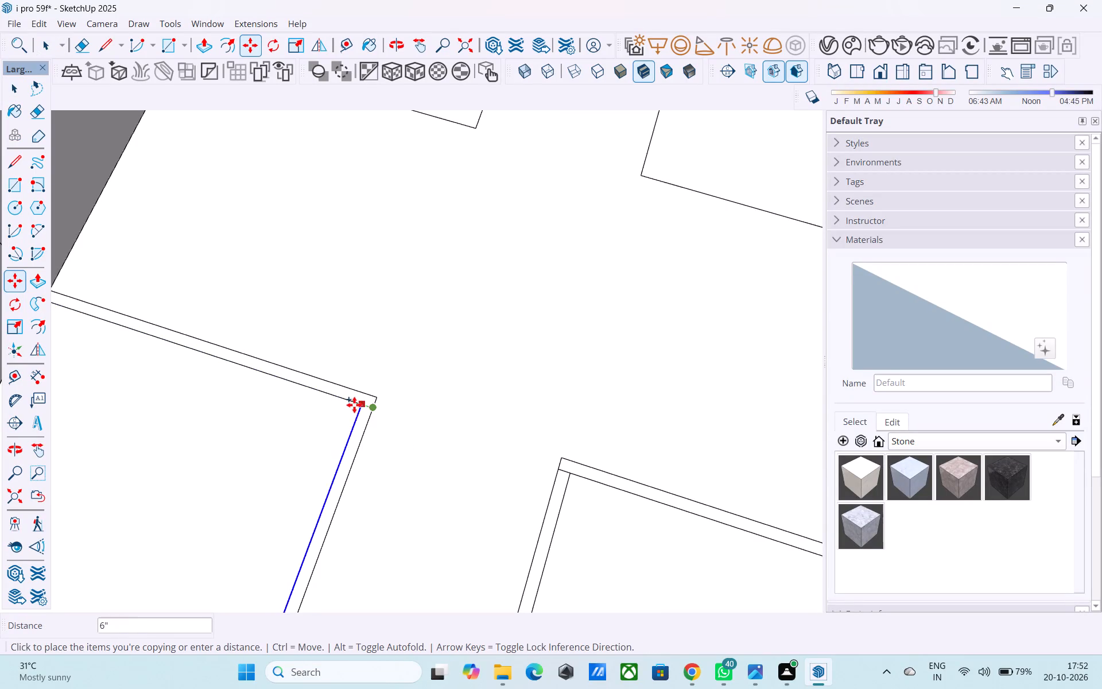
{"action": "scroll", "coordinate": [355, 404], "scroll_direction": "up", "scroll_amount": 6}
{"action": "left_click", "coordinate": [364, 402]}
{"action": "scroll", "coordinate": [370, 436], "scroll_direction": "down", "scroll_amount": 2}
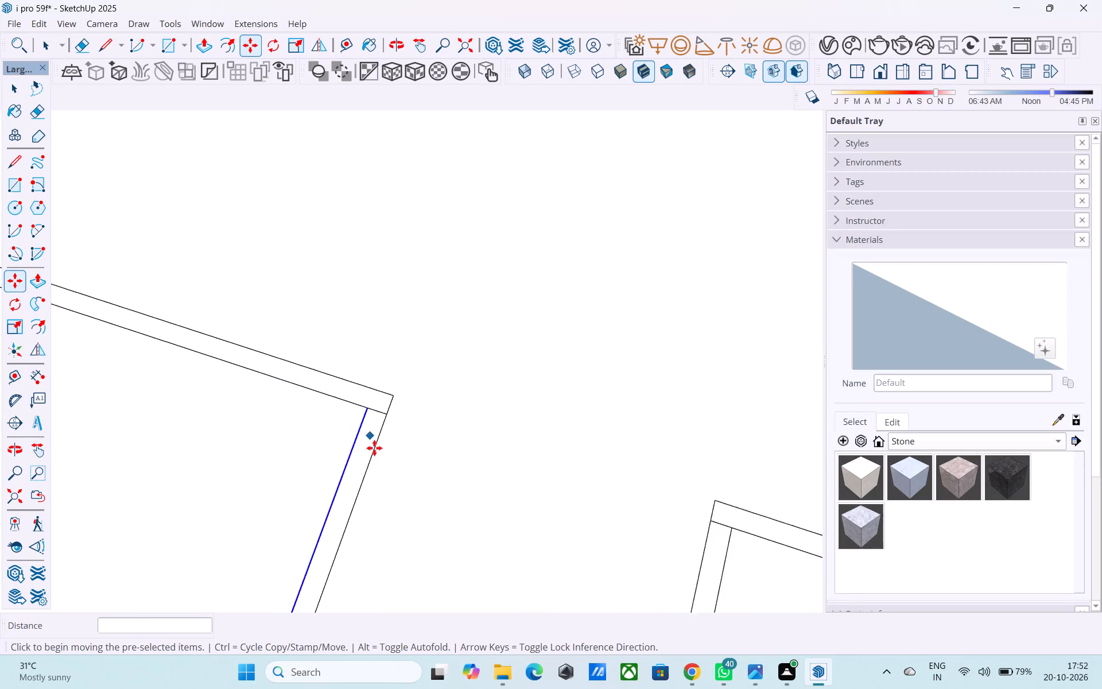
{"action": "scroll", "coordinate": [374, 448], "scroll_direction": "down", "scroll_amount": 20}
{"action": "scroll", "coordinate": [409, 429], "scroll_direction": "up", "scroll_amount": 10}
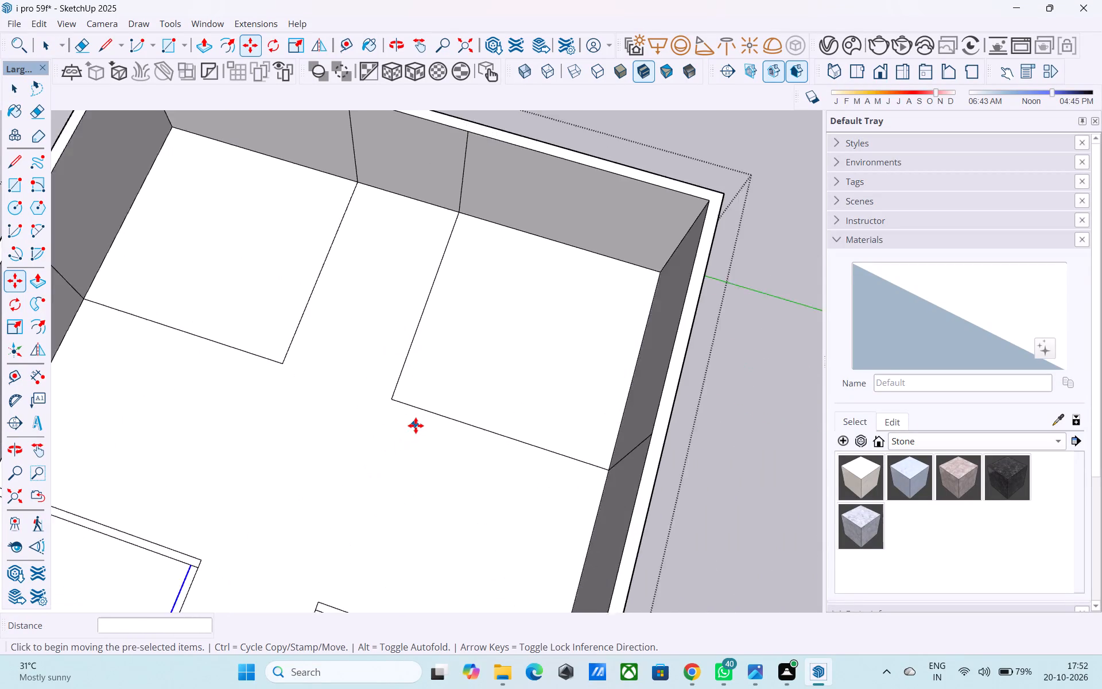
{"action": "scroll", "coordinate": [416, 425], "scroll_direction": "up", "scroll_amount": 1}
{"action": "scroll", "coordinate": [340, 433], "scroll_direction": "down", "scroll_amount": 6}
{"action": "key", "text": "space"}
Copy the opposite-origin bay's outer passage edge 7' along the perimeter wall into the passage, toward the green-axis corner bay.
{"action": "middle_click_drag", "start_coordinate": [395, 446], "coordinate": [496, 422]}
{"action": "scroll", "coordinate": [496, 422], "scroll_direction": "up", "scroll_amount": 4}
{"action": "scroll", "coordinate": [495, 425], "scroll_direction": "down", "scroll_amount": 5}
{"action": "middle_click_drag", "start_coordinate": [495, 425], "coordinate": [387, 423]}
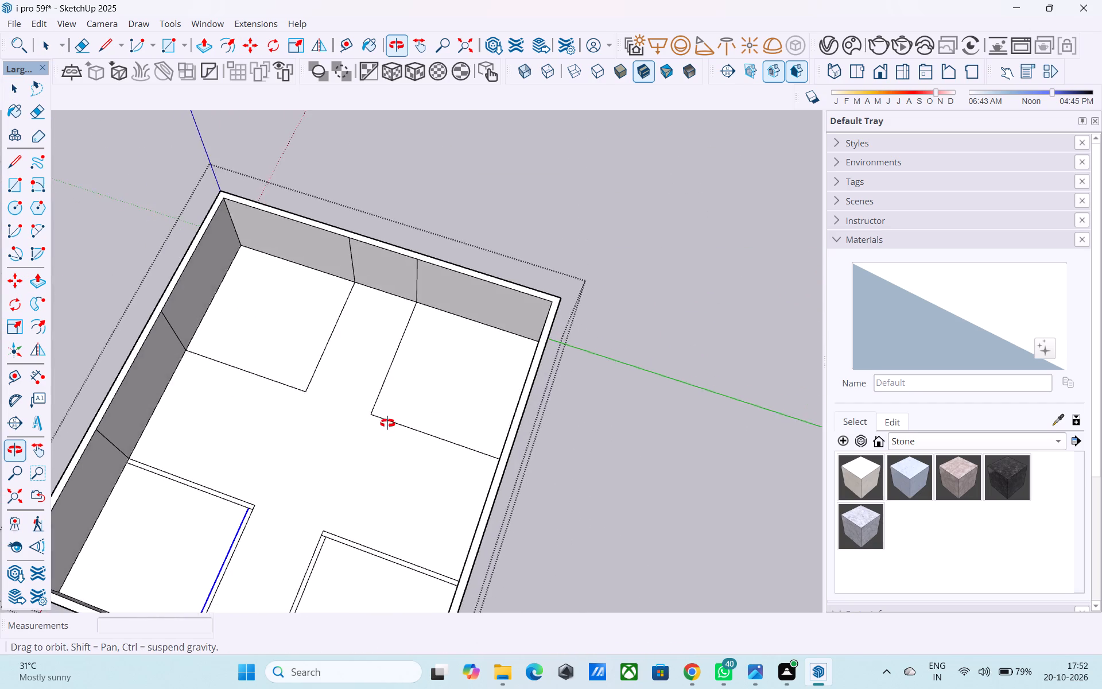
{"action": "middle_click_drag", "start_coordinate": [387, 423], "coordinate": [693, 433]}
{"action": "middle_click_drag", "start_coordinate": [551, 430], "coordinate": [529, 426]}
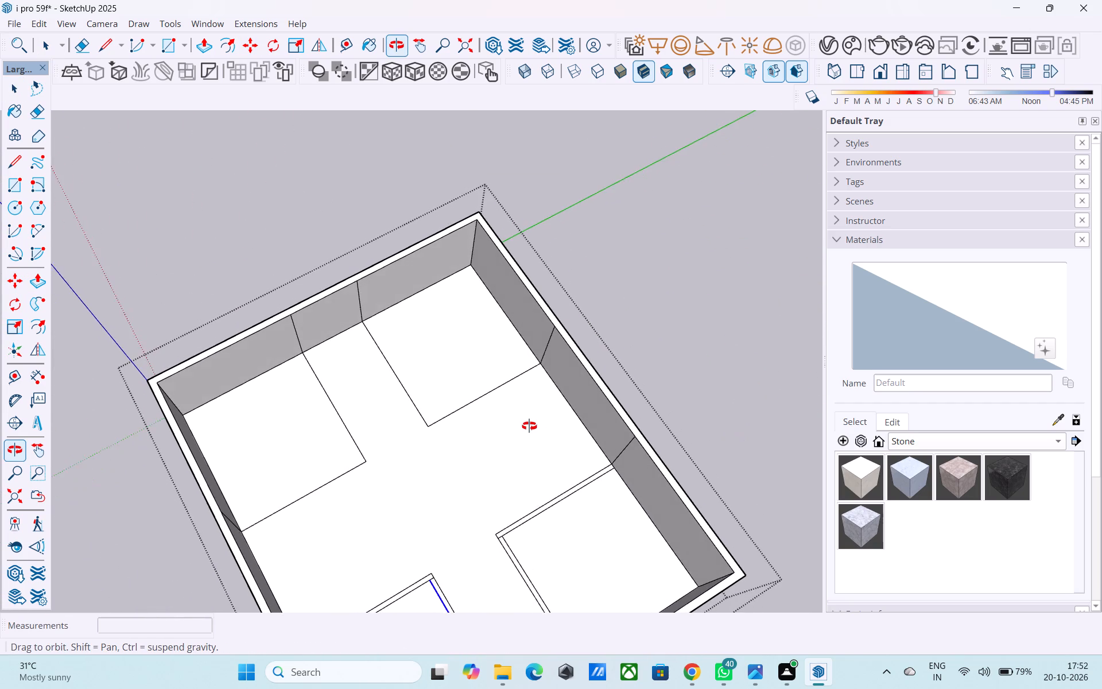
{"action": "middle_click_drag", "start_coordinate": [529, 426], "coordinate": [627, 425]}
{"action": "scroll", "coordinate": [630, 417], "scroll_direction": "up", "scroll_amount": 5}
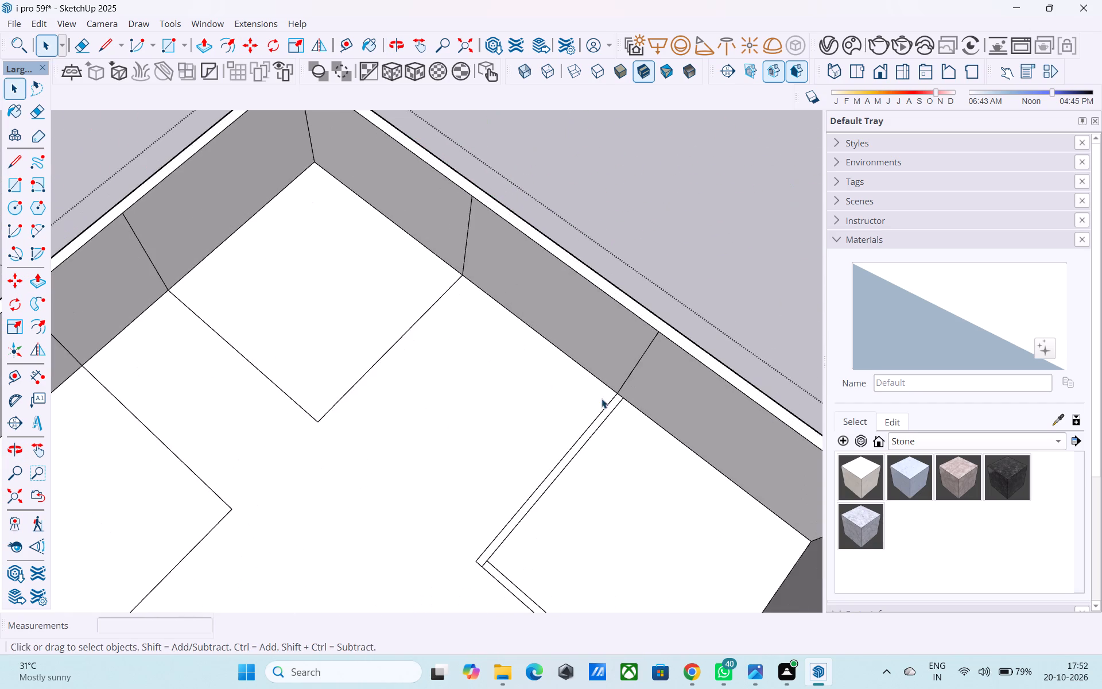
{"action": "scroll", "coordinate": [602, 398], "scroll_direction": "up", "scroll_amount": 1}
{"action": "left_click", "coordinate": [601, 411]}
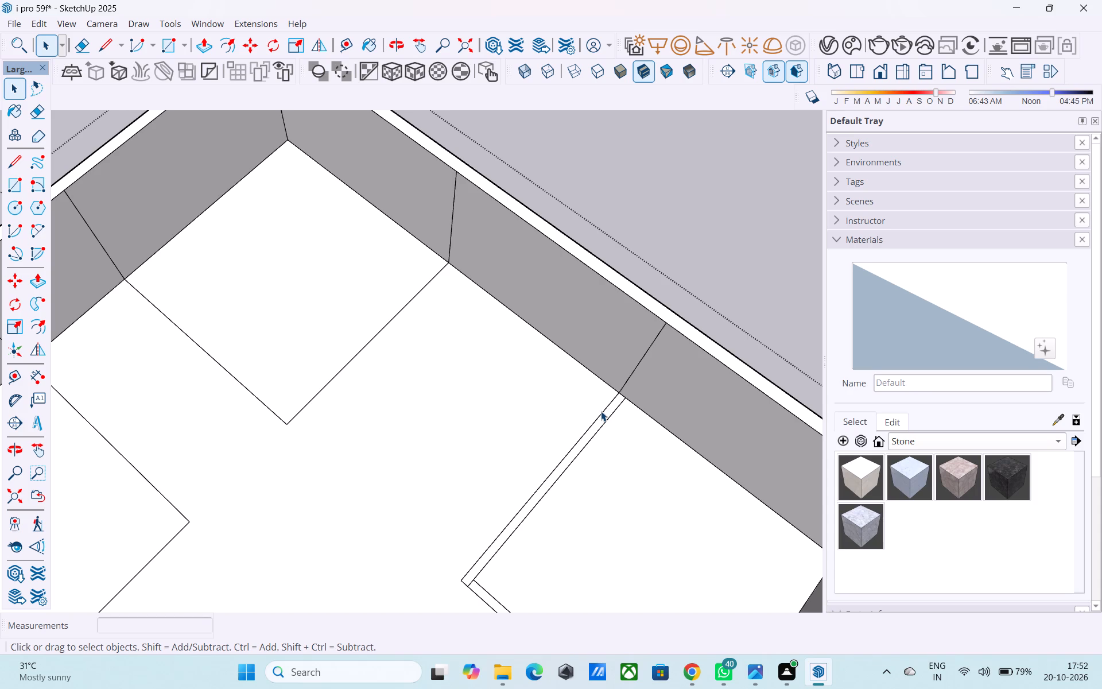
{"action": "key", "text": "m"}
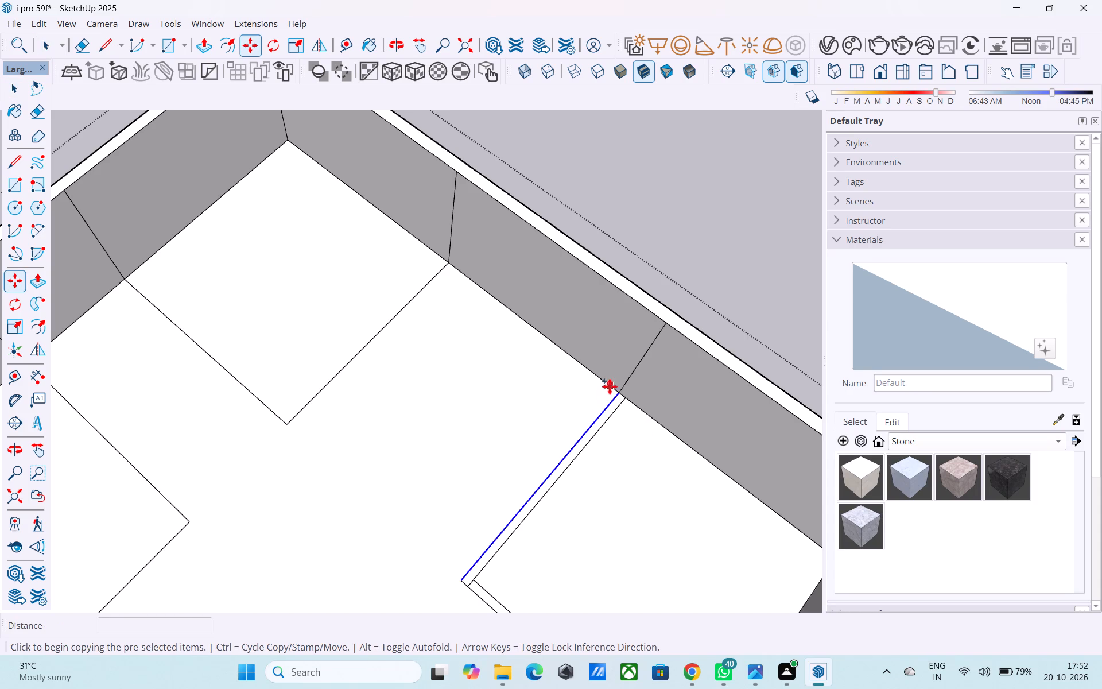
{"action": "left_click", "coordinate": [616, 390]}
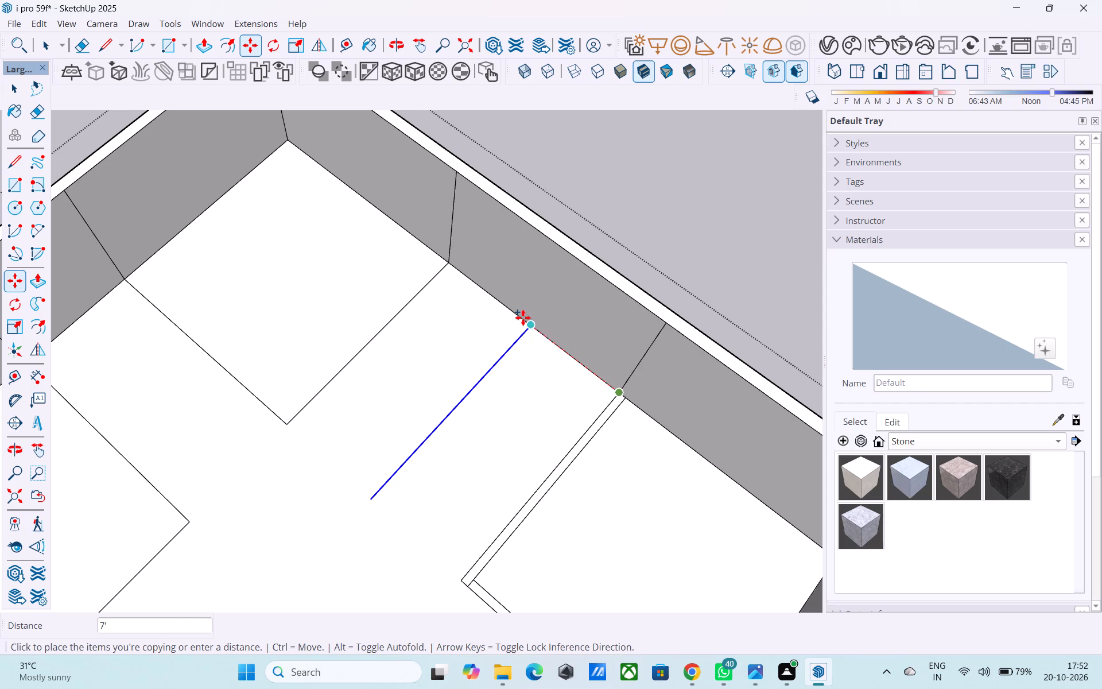
{"action": "left_click", "coordinate": [523, 318]}
Copy the new line in the passage another 6" toward the green-axis corner bay to form a wall strip.
{"action": "left_click", "coordinate": [527, 328]}
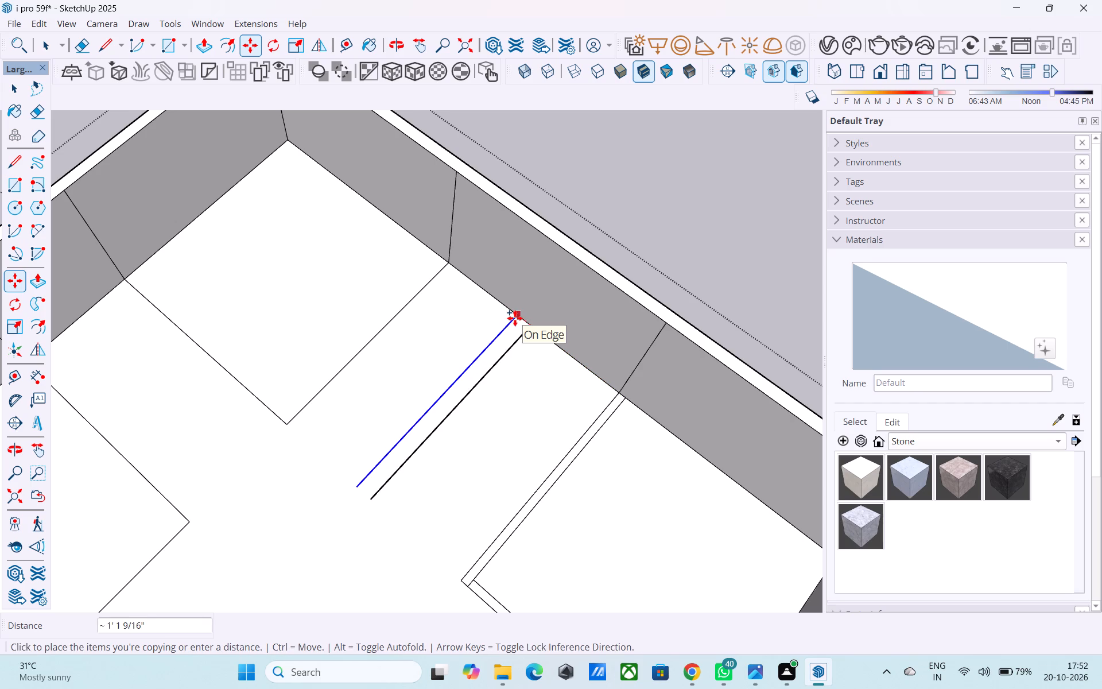
{"action": "key", "text": "6"}
{"action": "key", "text": "shift+quotedbl"}
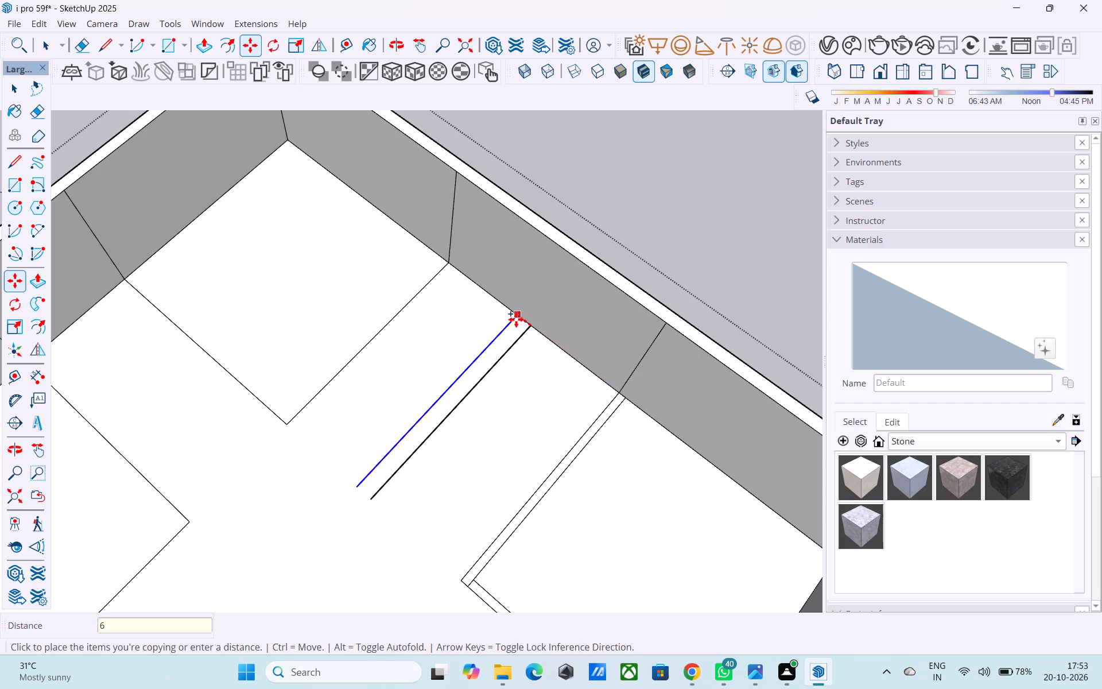
{"action": "key", "text": "Return"}
{"action": "key", "text": "space"}
Draw a line about 7' long from the free end of the passage wall strip to the green-axis bay's inner corner.
{"action": "key", "text": "l"}
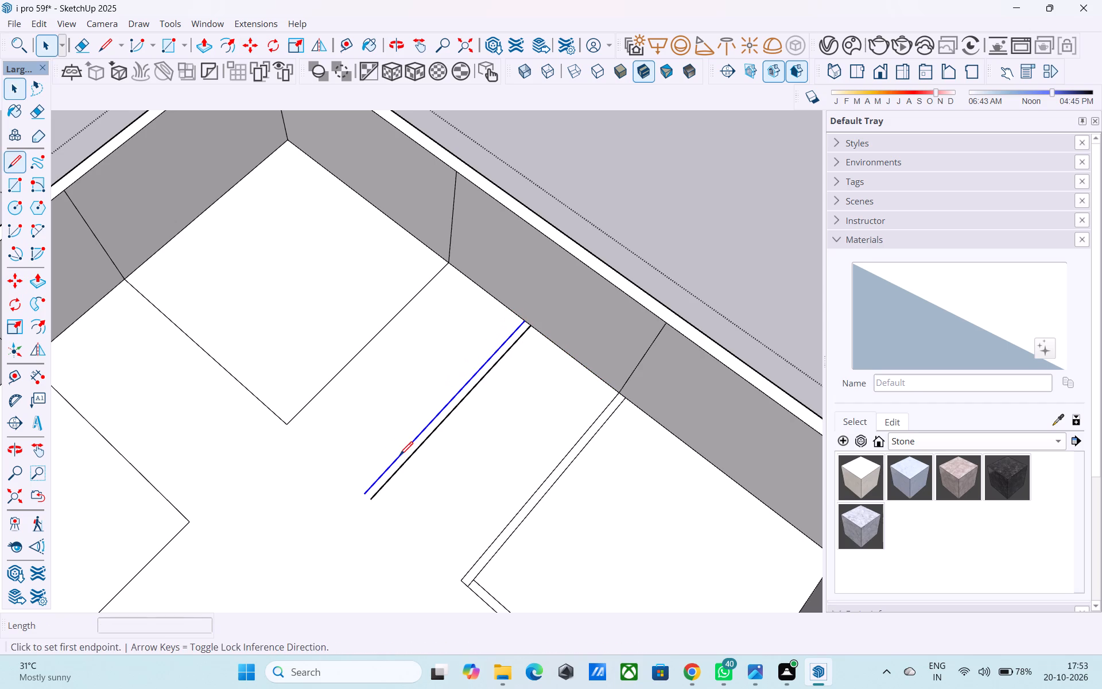
{"action": "left_click", "coordinate": [375, 494]}
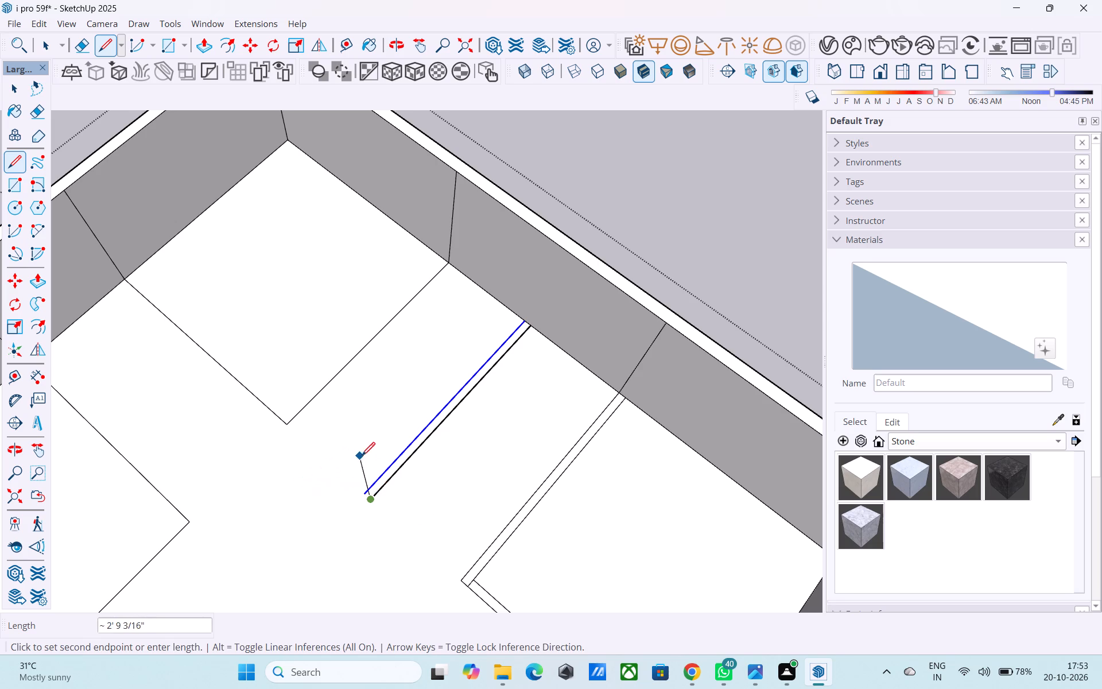
{"action": "scroll", "coordinate": [421, 563], "scroll_direction": "down", "scroll_amount": 2}
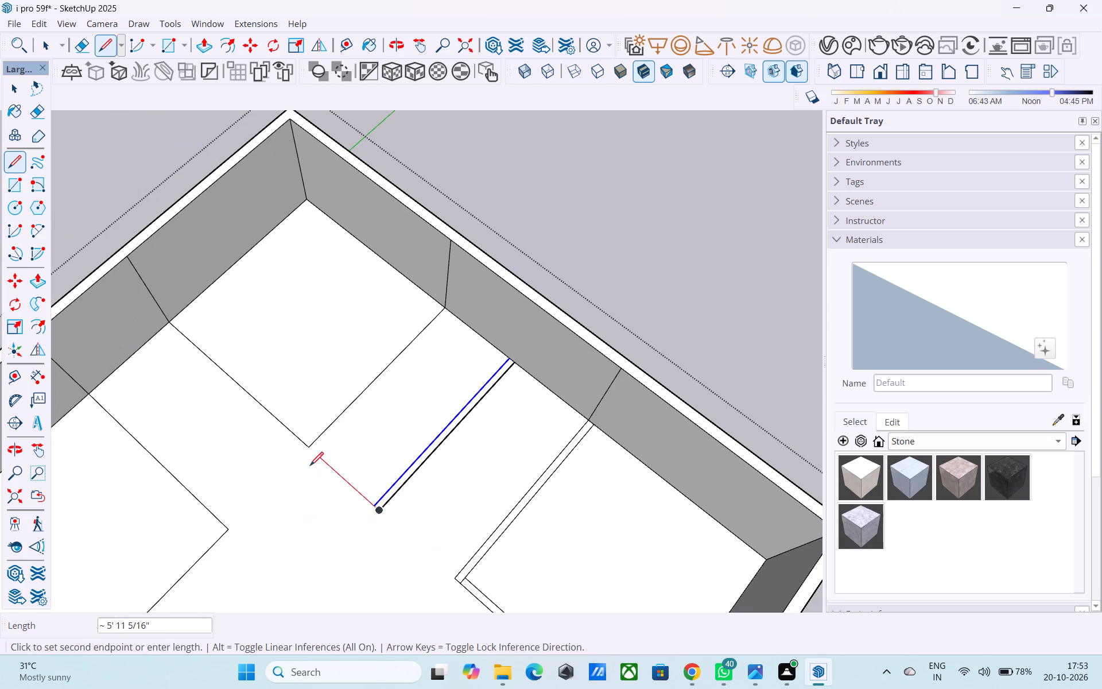
{"action": "scroll", "coordinate": [310, 467], "scroll_direction": "up", "scroll_amount": 4}
{"action": "left_click", "coordinate": [300, 446]}
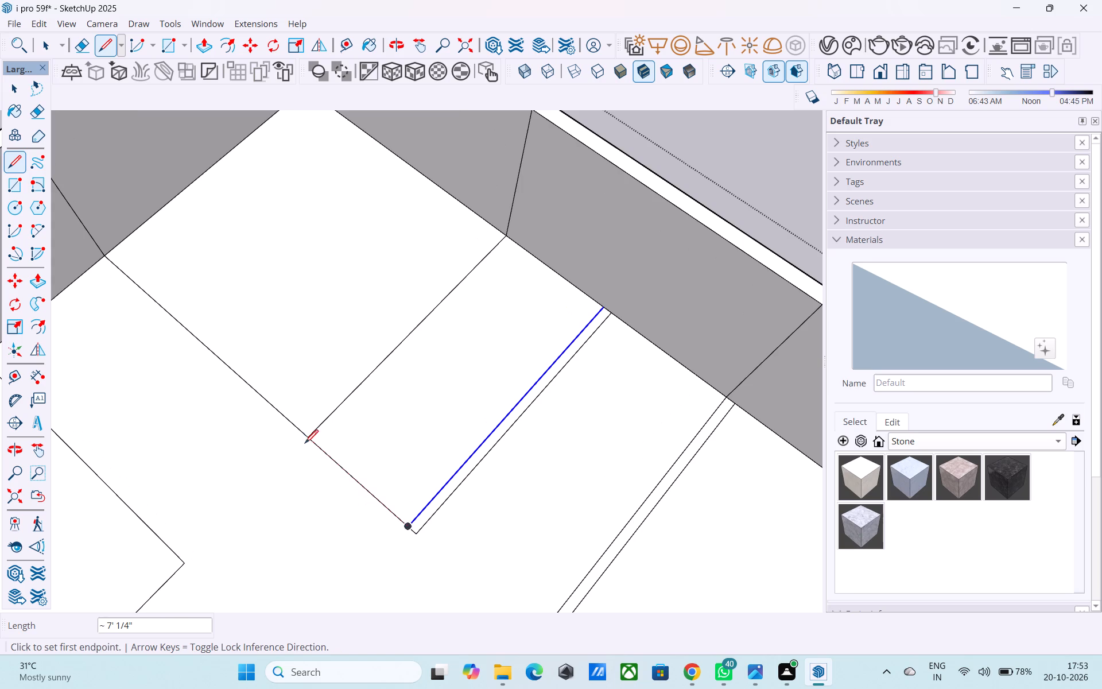
{"action": "key", "text": "space"}
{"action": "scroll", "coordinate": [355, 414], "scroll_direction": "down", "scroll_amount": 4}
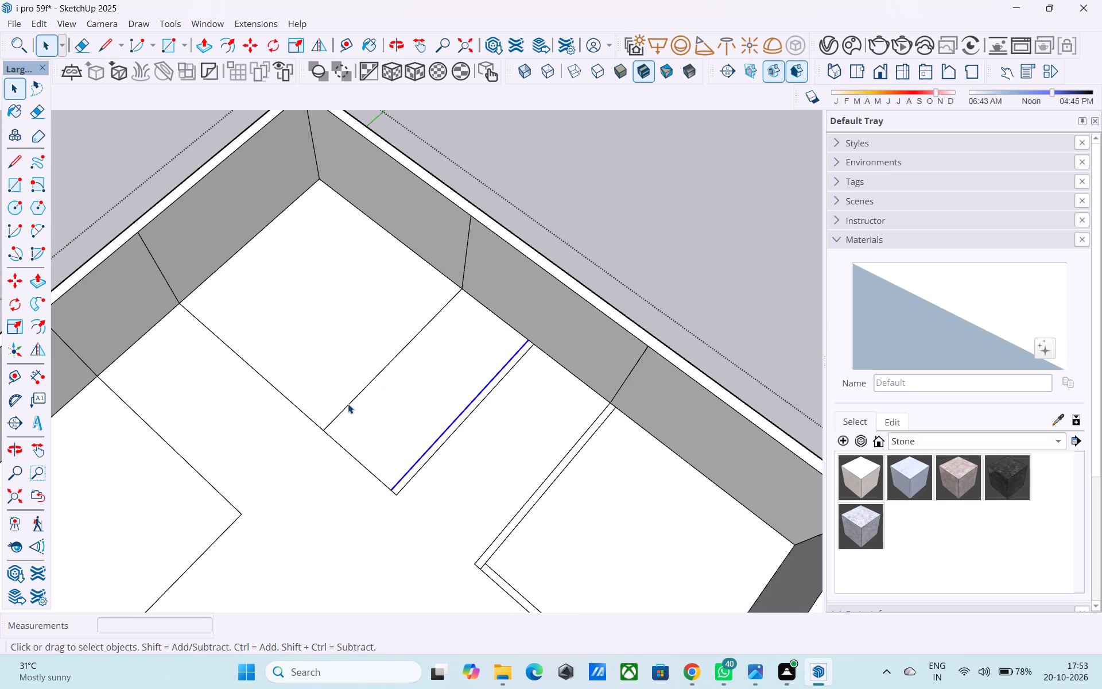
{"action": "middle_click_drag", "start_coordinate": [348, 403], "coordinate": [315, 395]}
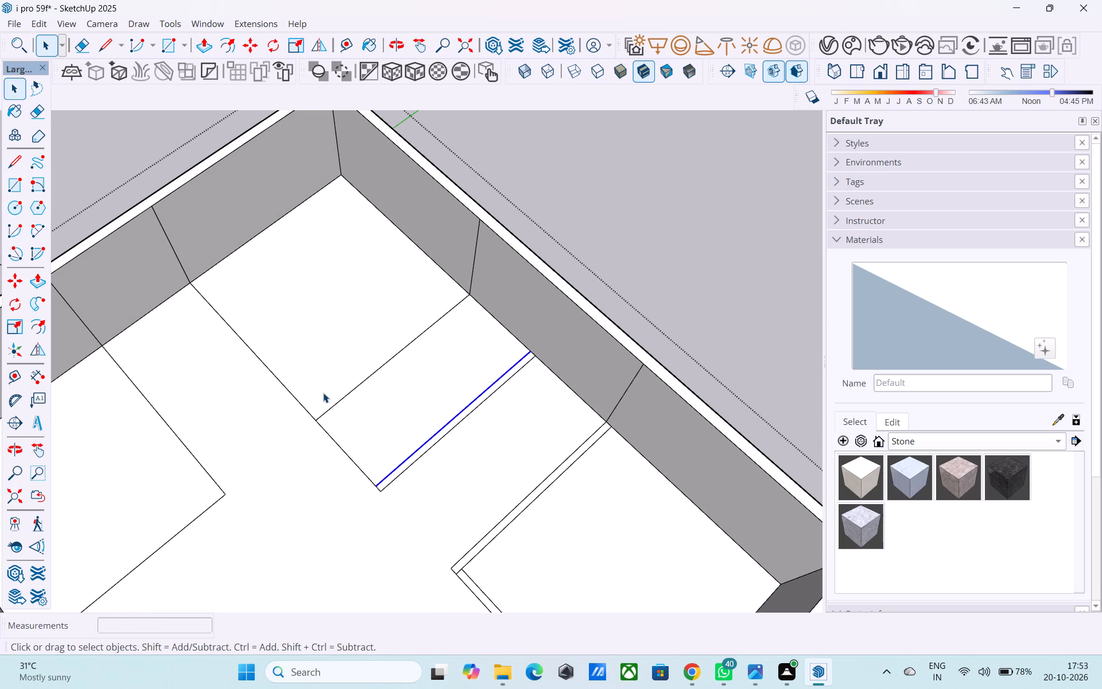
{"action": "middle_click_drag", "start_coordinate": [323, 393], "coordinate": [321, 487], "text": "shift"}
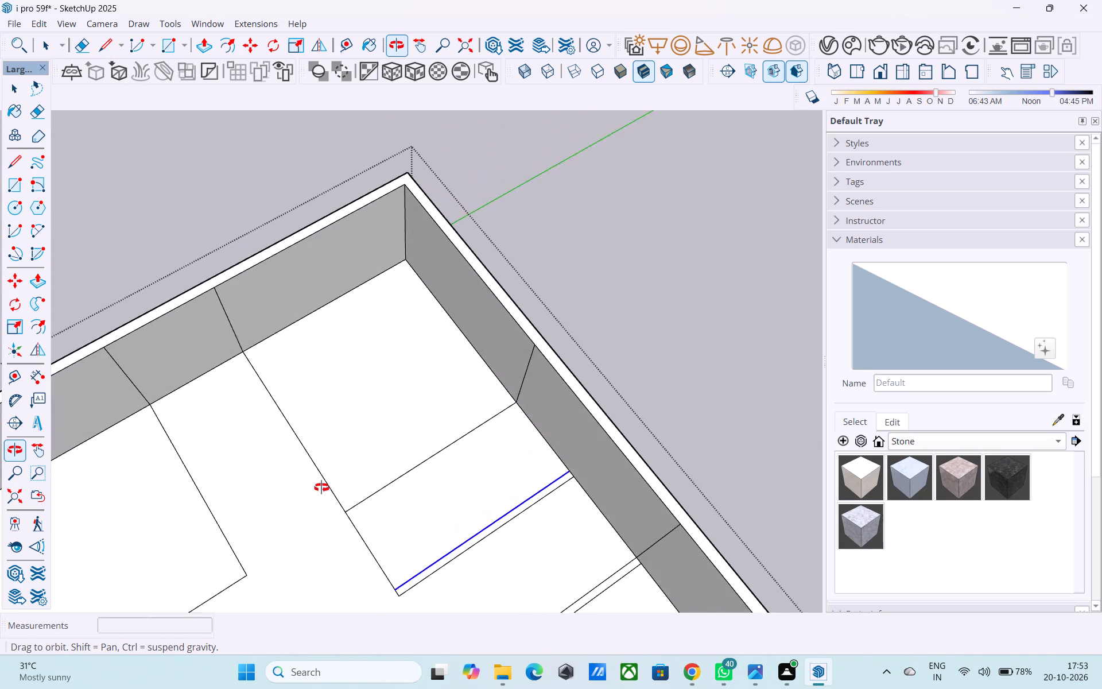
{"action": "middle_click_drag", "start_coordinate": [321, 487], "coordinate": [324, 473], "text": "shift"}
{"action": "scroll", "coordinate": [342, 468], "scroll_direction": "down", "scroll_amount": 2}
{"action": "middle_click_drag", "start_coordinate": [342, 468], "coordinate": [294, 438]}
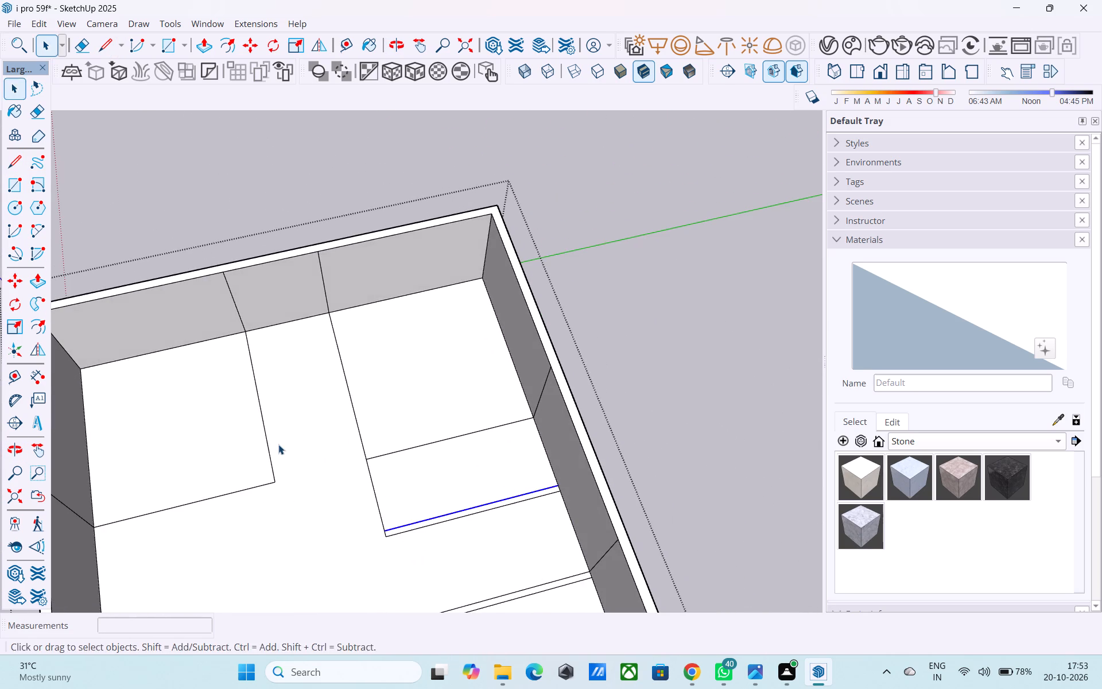
Copy the green-axis corner bay's passage-side edge, parallel to the red axis, 6" into the bay.
{"action": "middle_click_drag", "start_coordinate": [278, 444], "coordinate": [296, 409]}
{"action": "scroll", "coordinate": [308, 410], "scroll_direction": "down", "scroll_amount": 1}
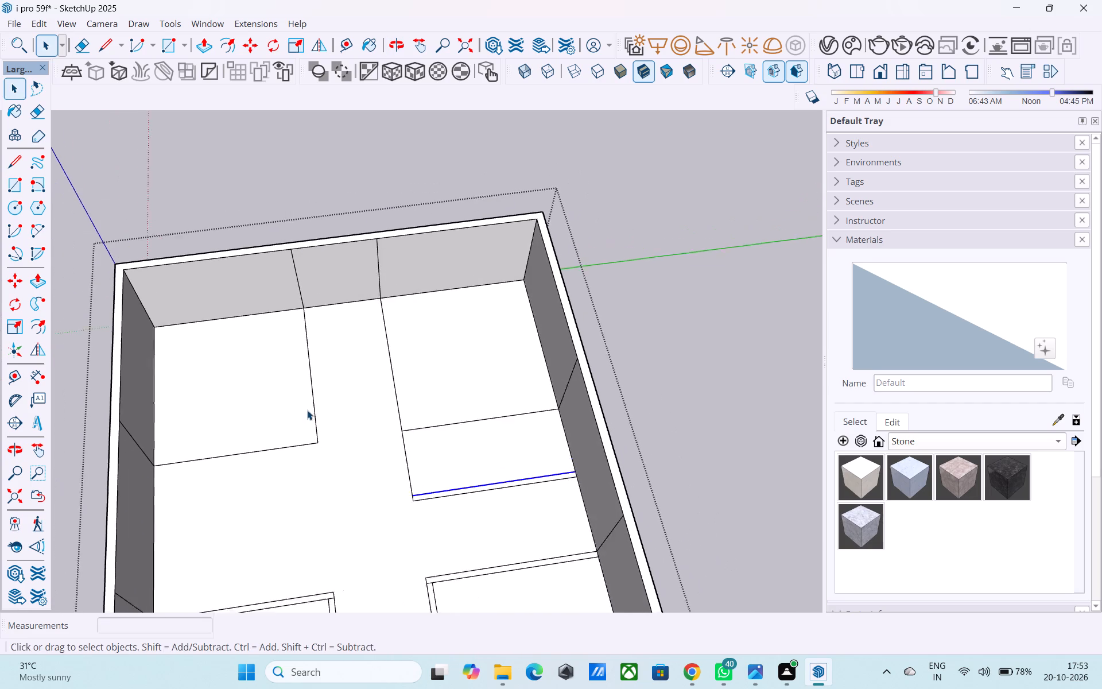
{"action": "scroll", "coordinate": [307, 410], "scroll_direction": "down", "scroll_amount": 2}
{"action": "scroll", "coordinate": [350, 417], "scroll_direction": "up", "scroll_amount": 5}
{"action": "left_click", "coordinate": [394, 416]}
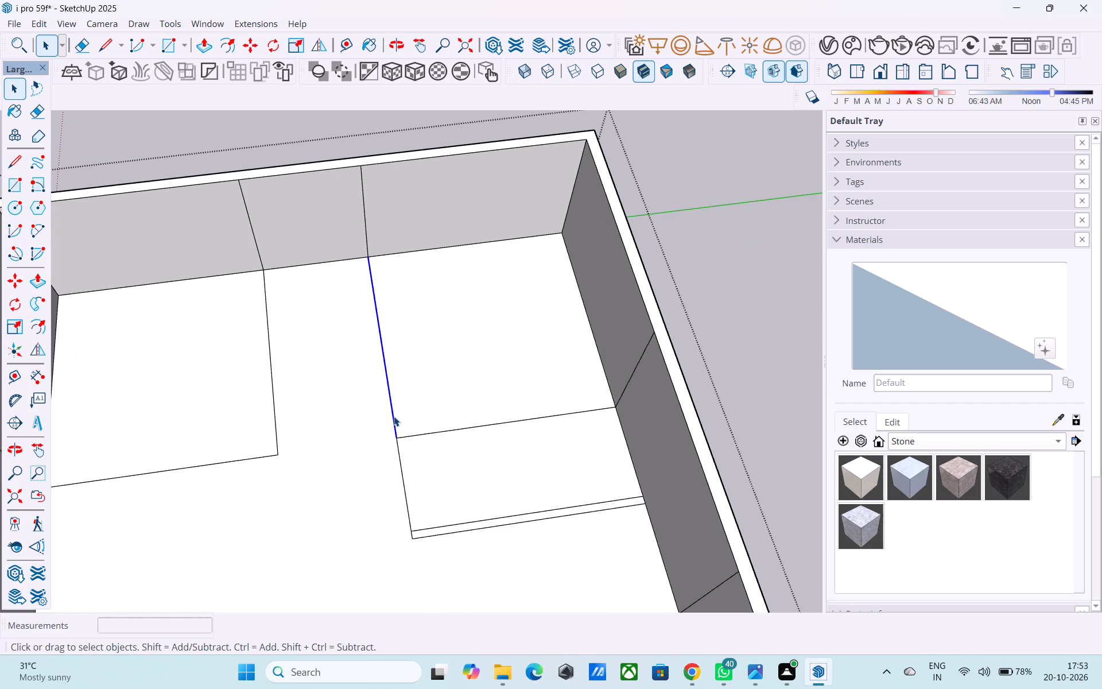
{"action": "key", "text": "m"}
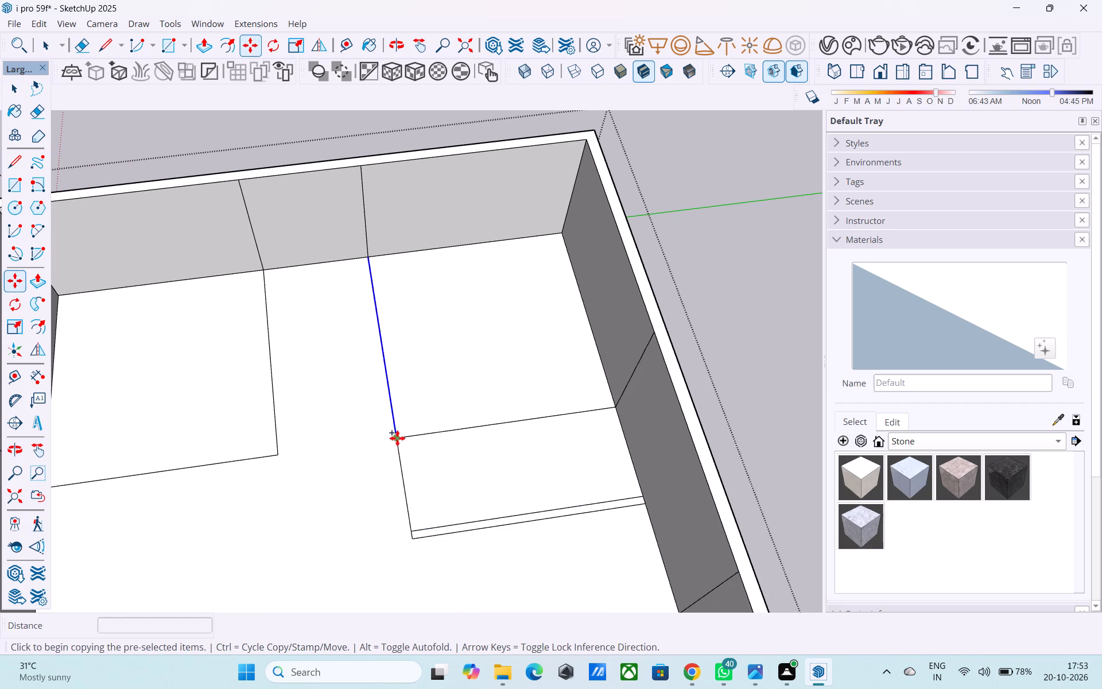
{"action": "left_click", "coordinate": [397, 437]}
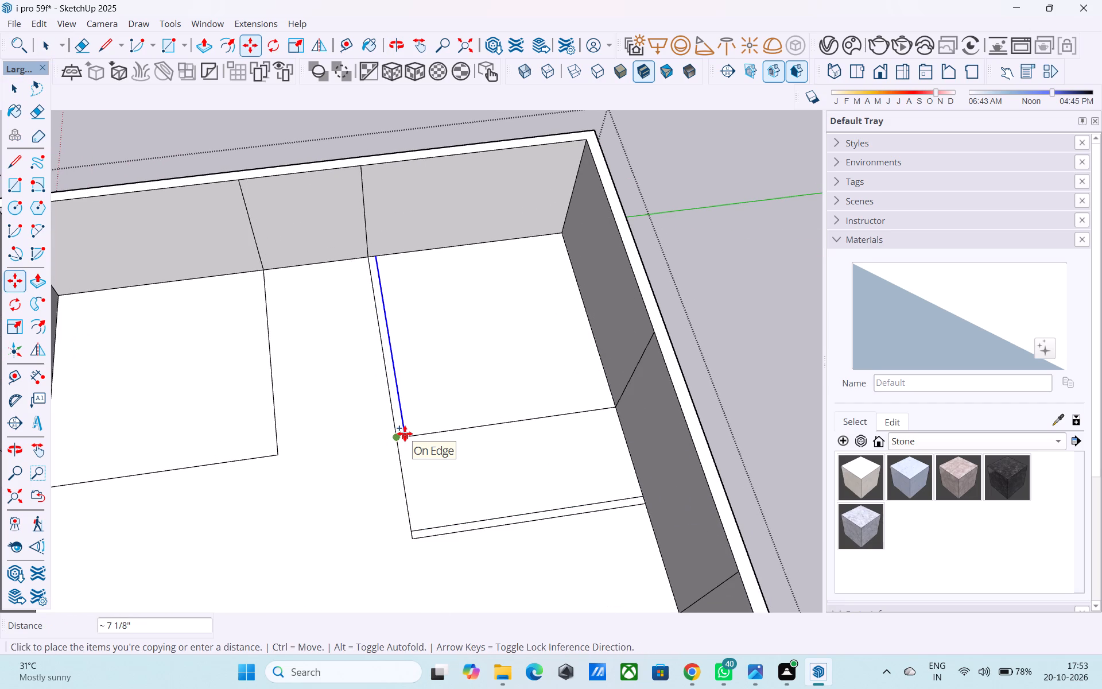
{"action": "scroll", "coordinate": [405, 433], "scroll_direction": "up", "scroll_amount": 19}
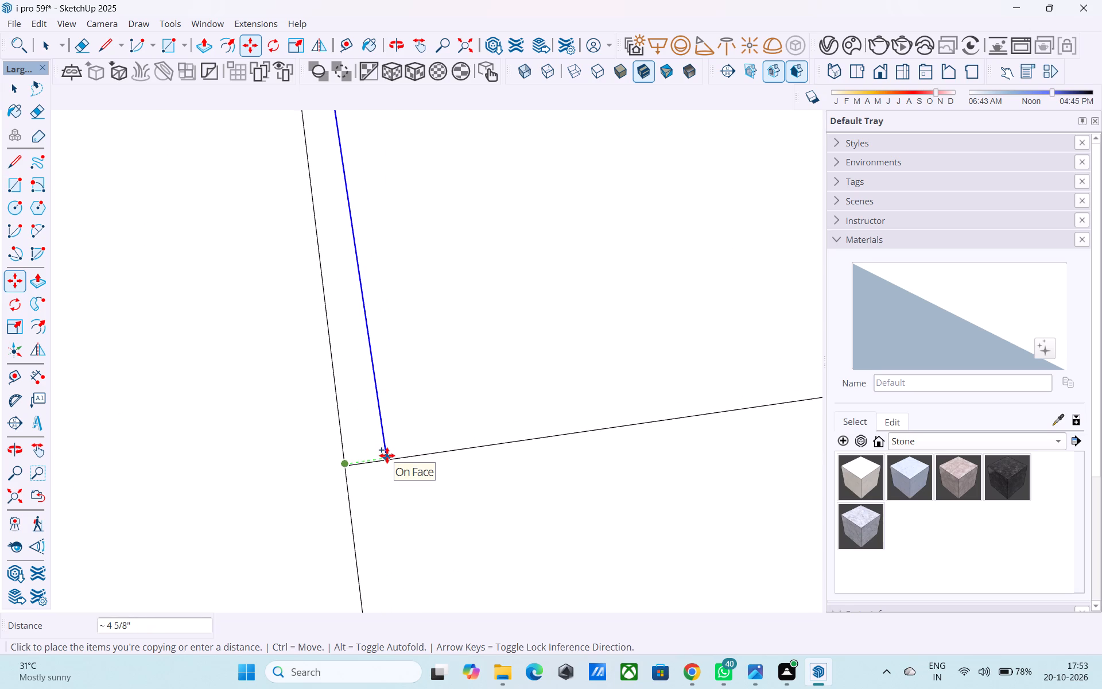
{"action": "type", "text": "6\""}
{"action": "key", "text": "Return"}
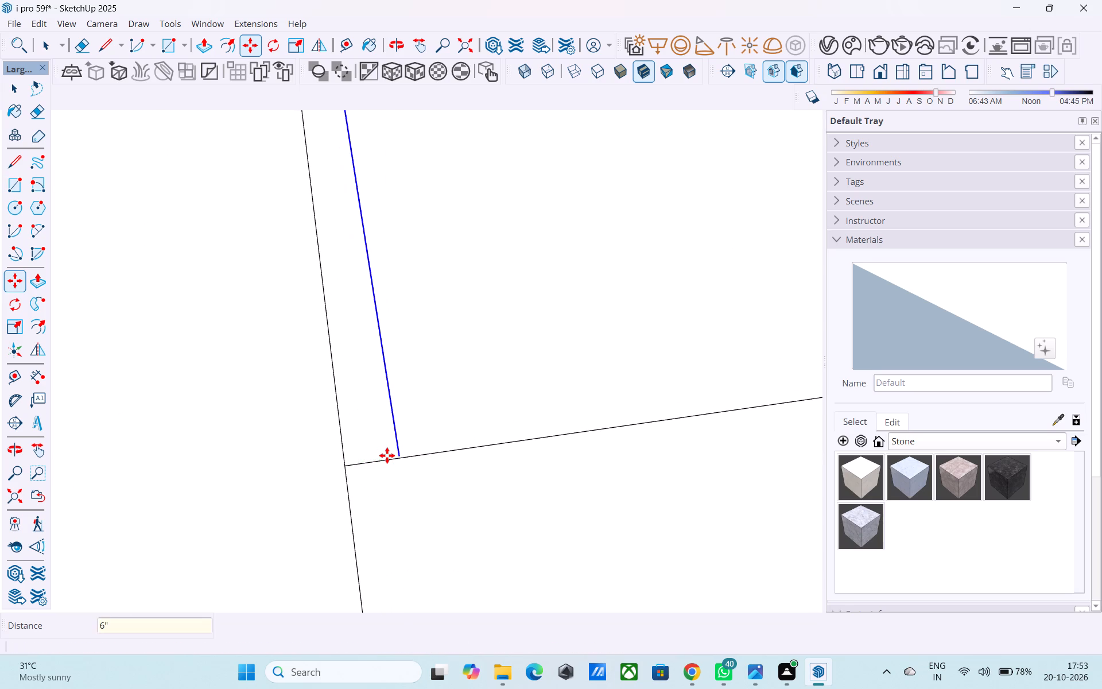
{"action": "key", "text": "space"}
Draw a 21' 9" line from the copied edge's perimeter-wall end to the inner line of the passage wall strip.
{"action": "scroll", "coordinate": [359, 439], "scroll_direction": "down", "scroll_amount": 18}
{"action": "scroll", "coordinate": [350, 283], "scroll_direction": "up", "scroll_amount": 3}
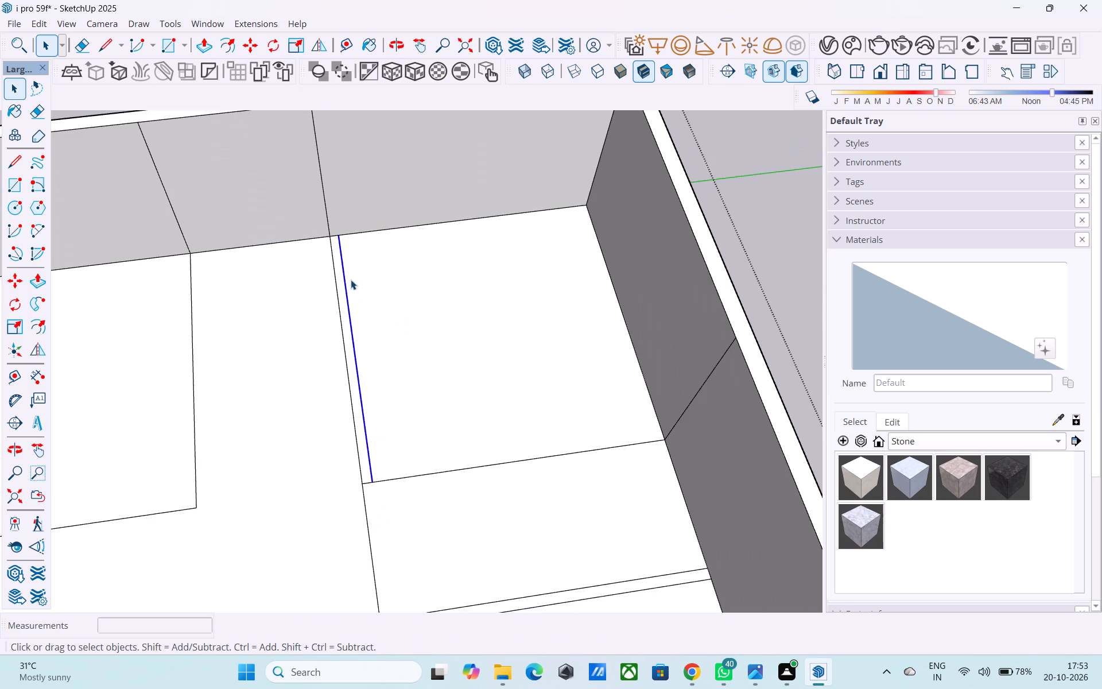
{"action": "scroll", "coordinate": [351, 280], "scroll_direction": "up", "scroll_amount": 3}
{"action": "key", "text": "l"}
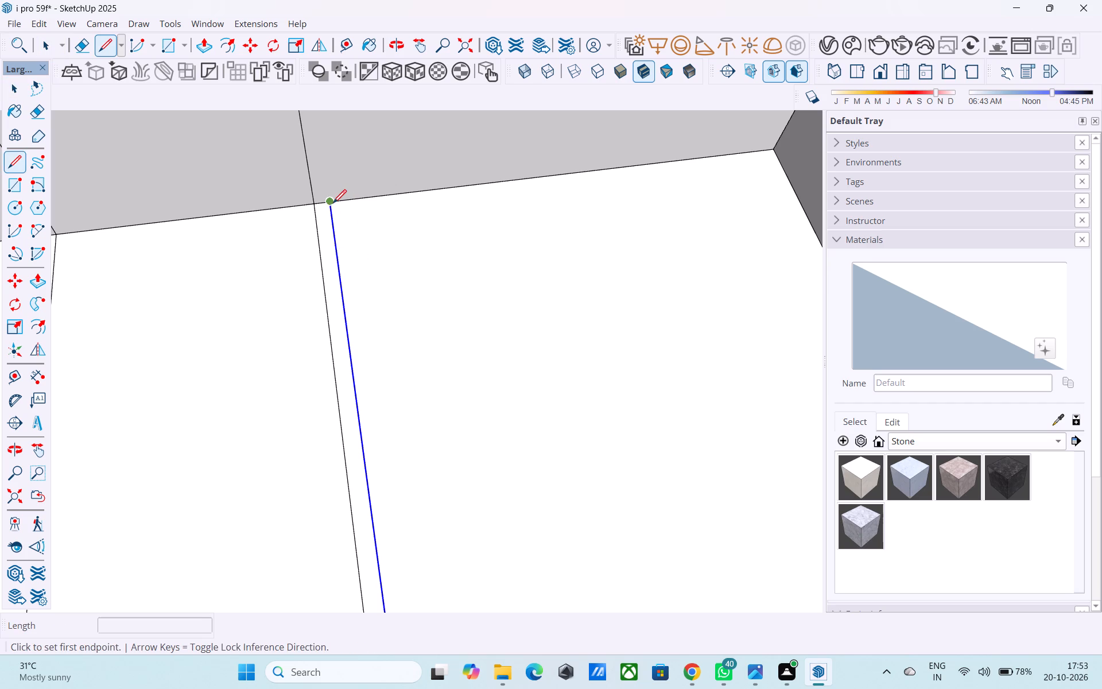
{"action": "left_click", "coordinate": [333, 204]}
{"action": "scroll", "coordinate": [333, 202], "scroll_direction": "down", "scroll_amount": 19}
{"action": "scroll", "coordinate": [343, 247], "scroll_direction": "up", "scroll_amount": 6}
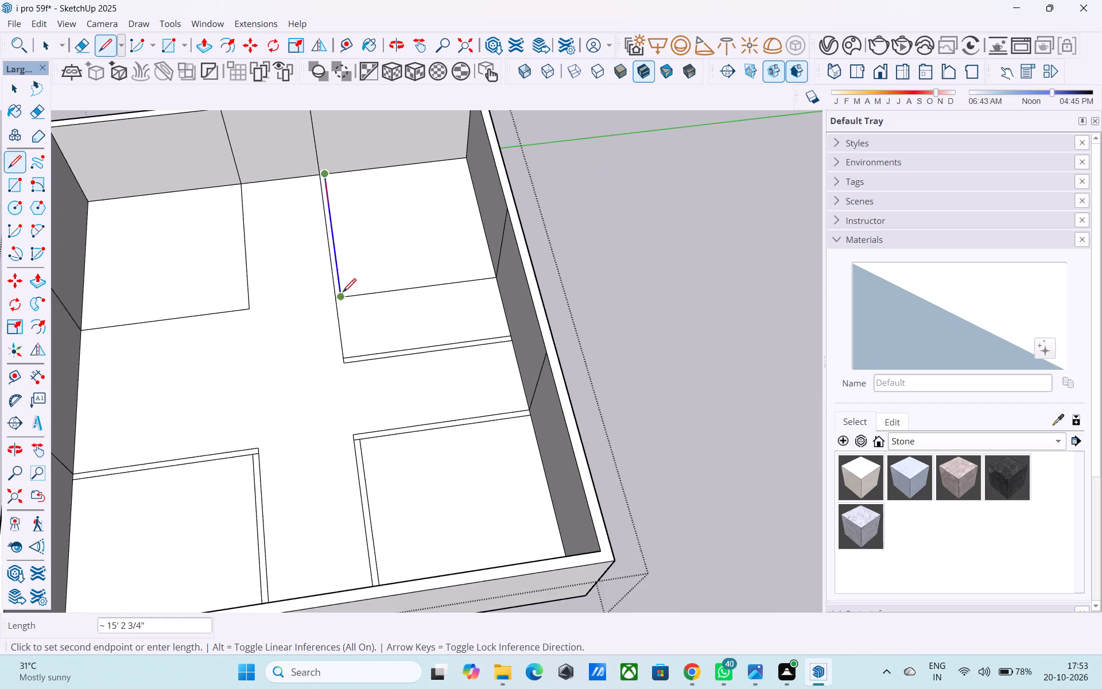
{"action": "scroll", "coordinate": [342, 302], "scroll_direction": "up", "scroll_amount": 4}
{"action": "scroll", "coordinate": [311, 350], "scroll_direction": "up", "scroll_amount": 3}
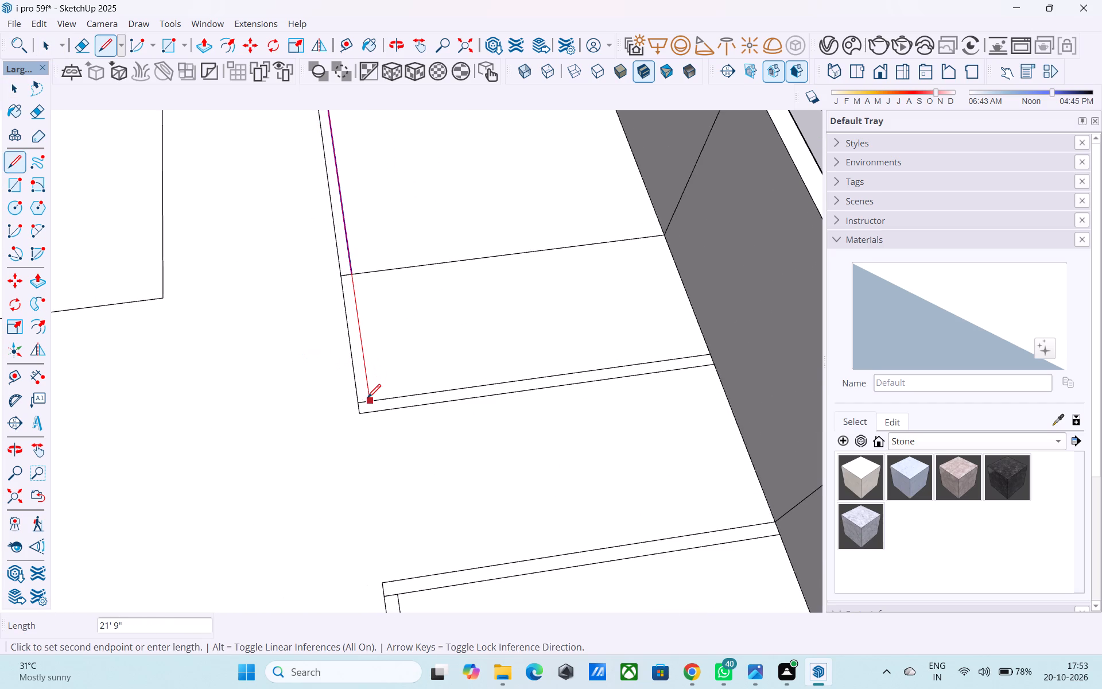
{"action": "left_click", "coordinate": [367, 399]}
Erase the two short segments crossing the green-axis bay's wall strip, at the strip's corner and at the old bay edge.
{"action": "key", "text": "e"}
{"action": "scroll", "coordinate": [365, 400], "scroll_direction": "up", "scroll_amount": 4}
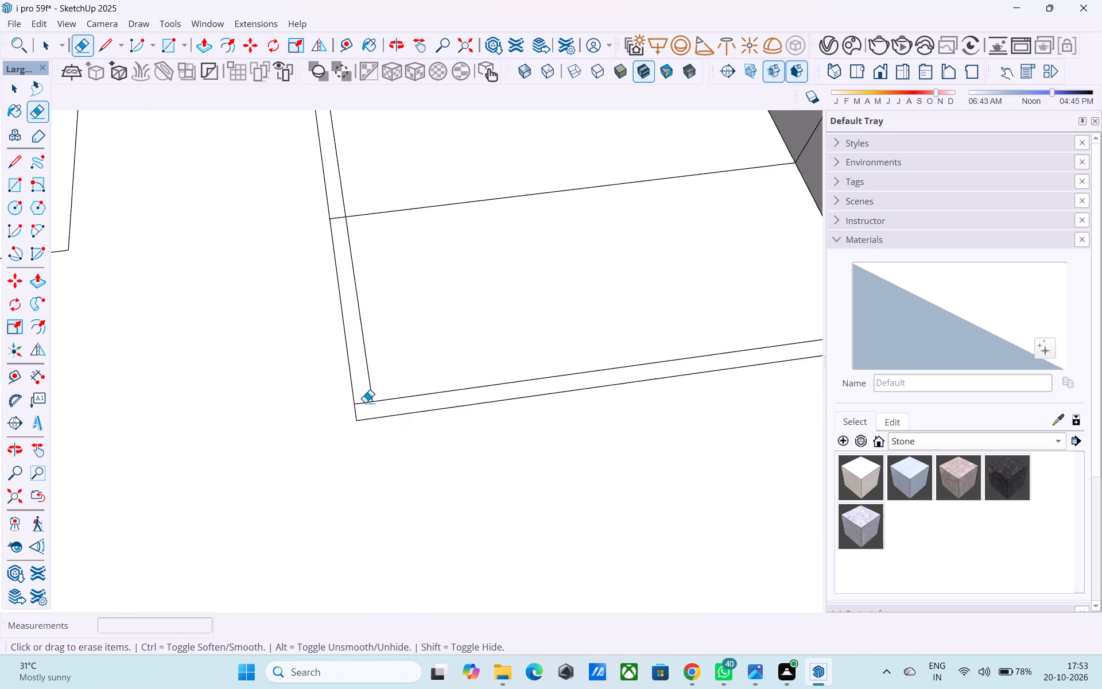
{"action": "scroll", "coordinate": [365, 402], "scroll_direction": "up", "scroll_amount": 3}
{"action": "left_click", "coordinate": [365, 404]}
{"action": "left_click", "coordinate": [333, 160]}
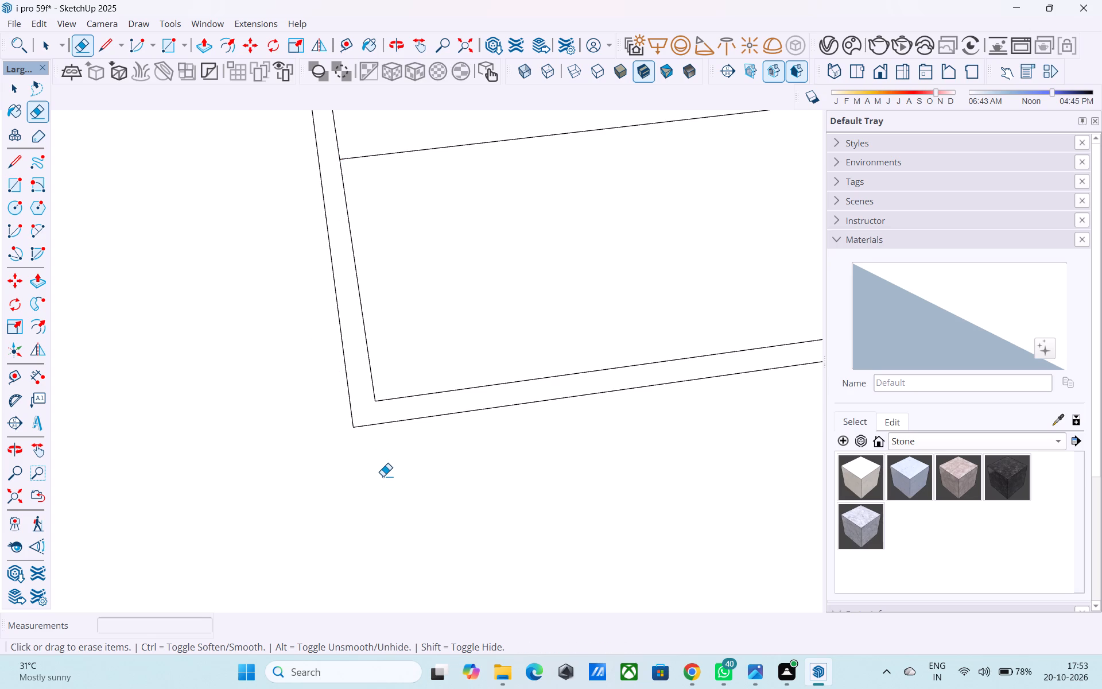
Copy the origin corner bay's passage-side edge, parallel to the red axis, a wall thickness into the bay.
{"action": "scroll", "coordinate": [383, 496], "scroll_direction": "down", "scroll_amount": 6}
{"action": "scroll", "coordinate": [342, 385], "scroll_direction": "down", "scroll_amount": 5}
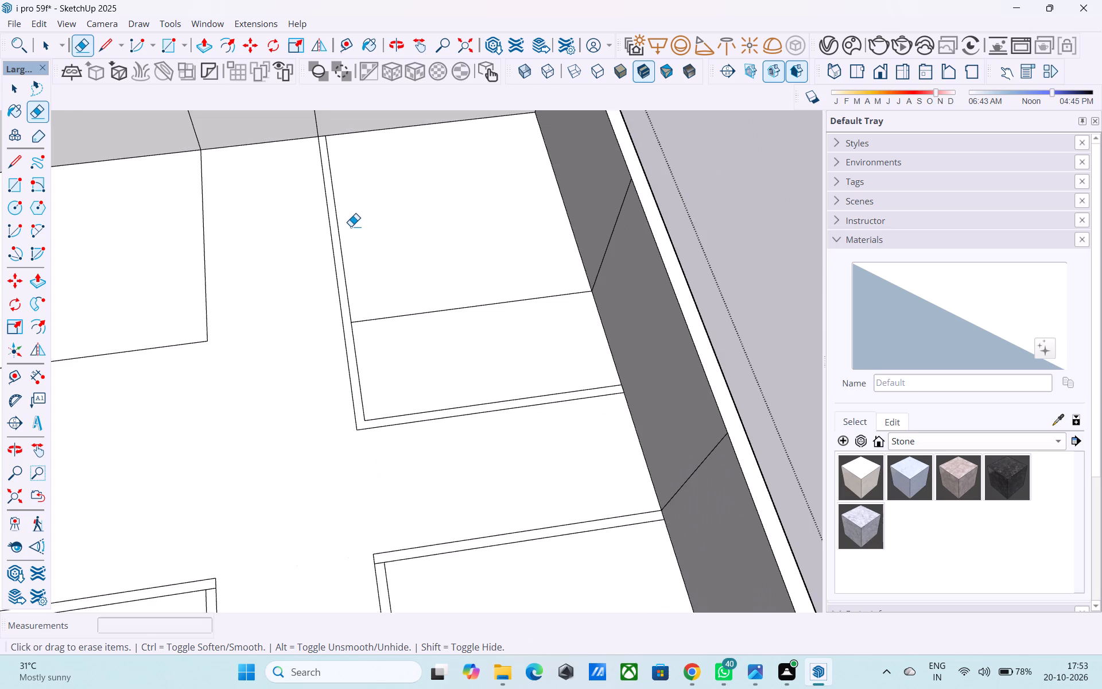
{"action": "scroll", "coordinate": [347, 238], "scroll_direction": "down", "scroll_amount": 5}
{"action": "scroll", "coordinate": [486, 350], "scroll_direction": "down", "scroll_amount": 5}
{"action": "scroll", "coordinate": [421, 368], "scroll_direction": "down", "scroll_amount": 2}
{"action": "middle_click_drag", "start_coordinate": [419, 371], "coordinate": [436, 448]}
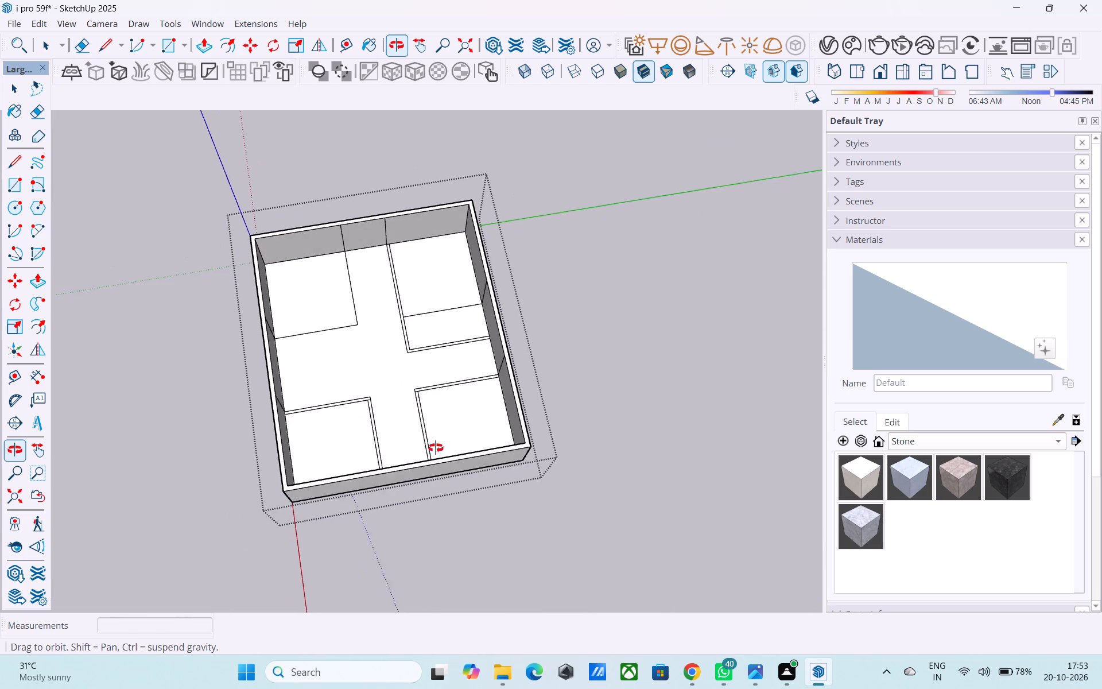
{"action": "middle_click_drag", "start_coordinate": [436, 448], "coordinate": [440, 458]}
{"action": "middle_click_drag", "start_coordinate": [386, 287], "coordinate": [472, 357]}
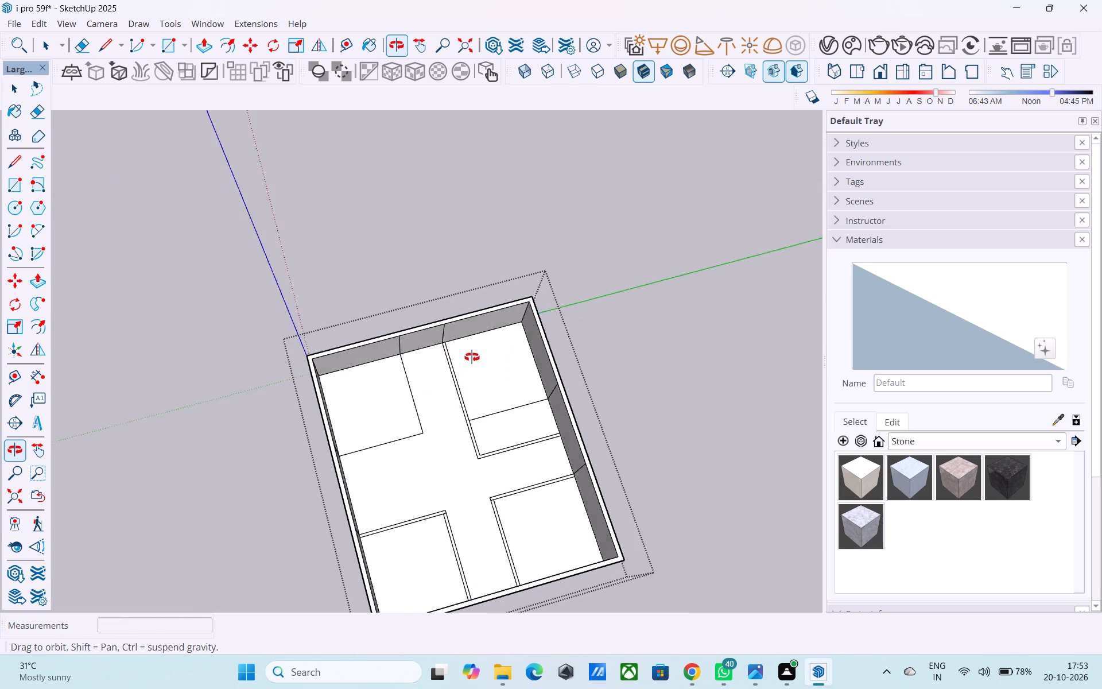
{"action": "middle_click_drag", "start_coordinate": [472, 357], "coordinate": [384, 279]}
{"action": "scroll", "coordinate": [411, 440], "scroll_direction": "up", "scroll_amount": 5}
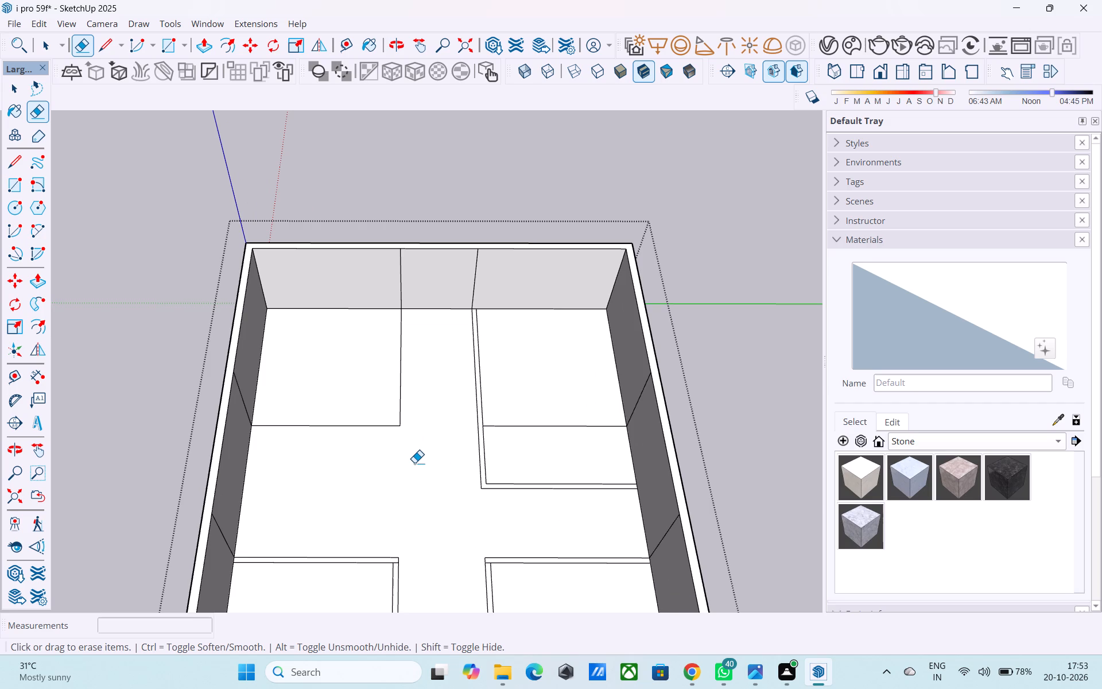
{"action": "key", "text": "space"}
{"action": "scroll", "coordinate": [393, 447], "scroll_direction": "up", "scroll_amount": 8}
{"action": "left_click", "coordinate": [408, 397]}
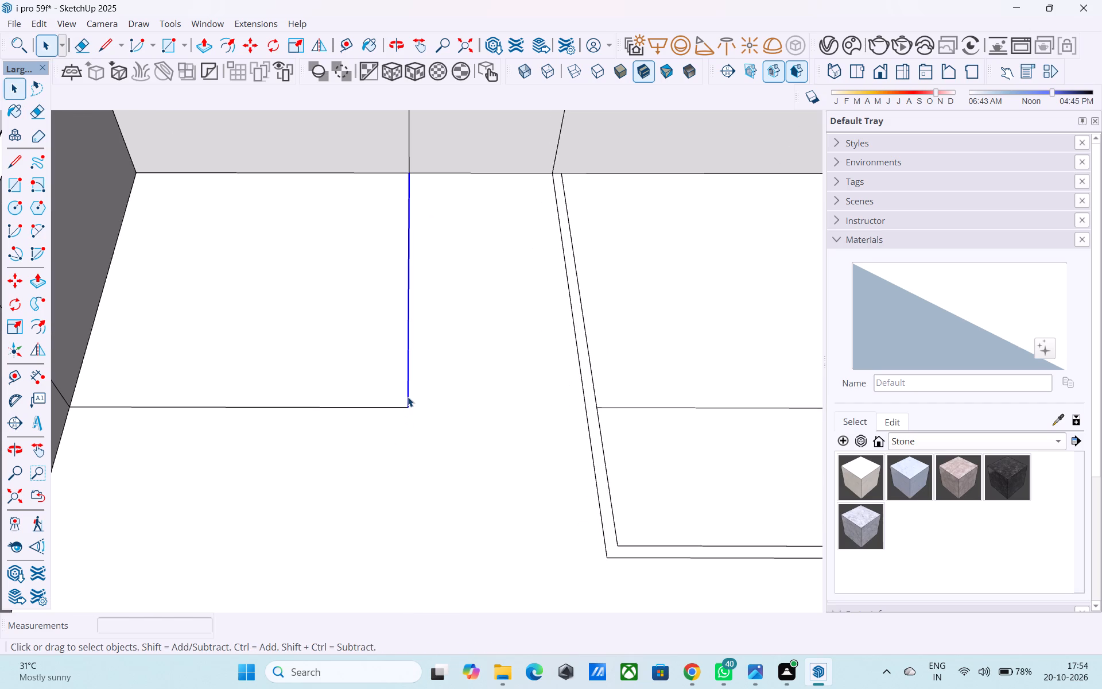
{"action": "key", "text": "m"}
{"action": "left_click", "coordinate": [410, 408]}
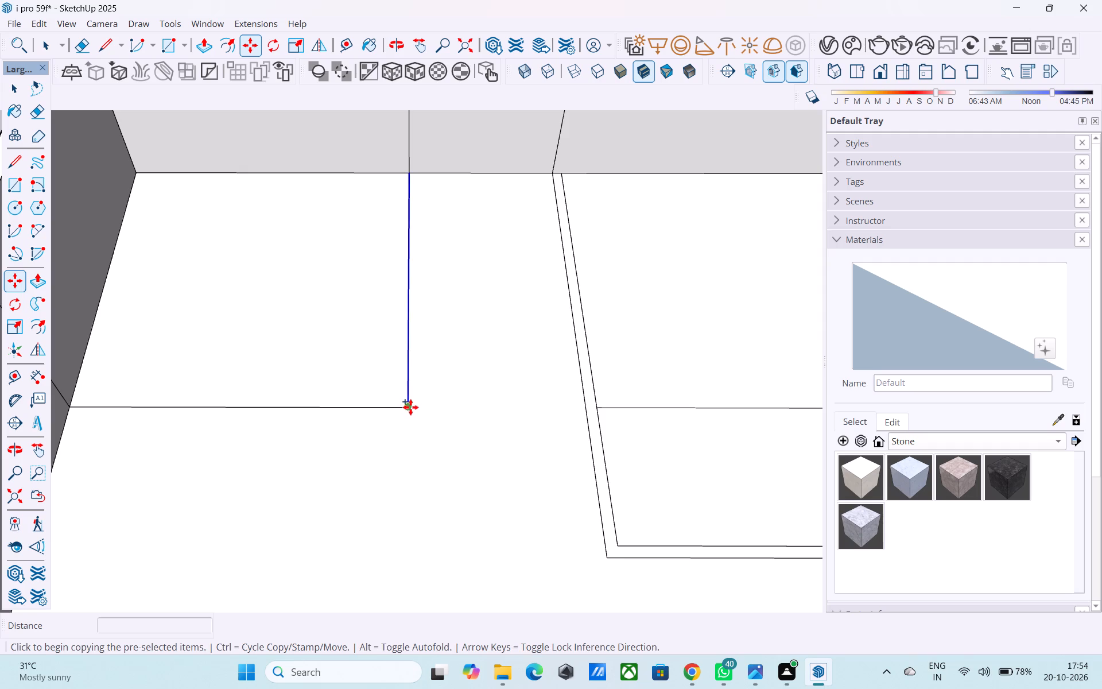
{"action": "left_click", "coordinate": [396, 409]}
{"action": "key", "text": "space"}
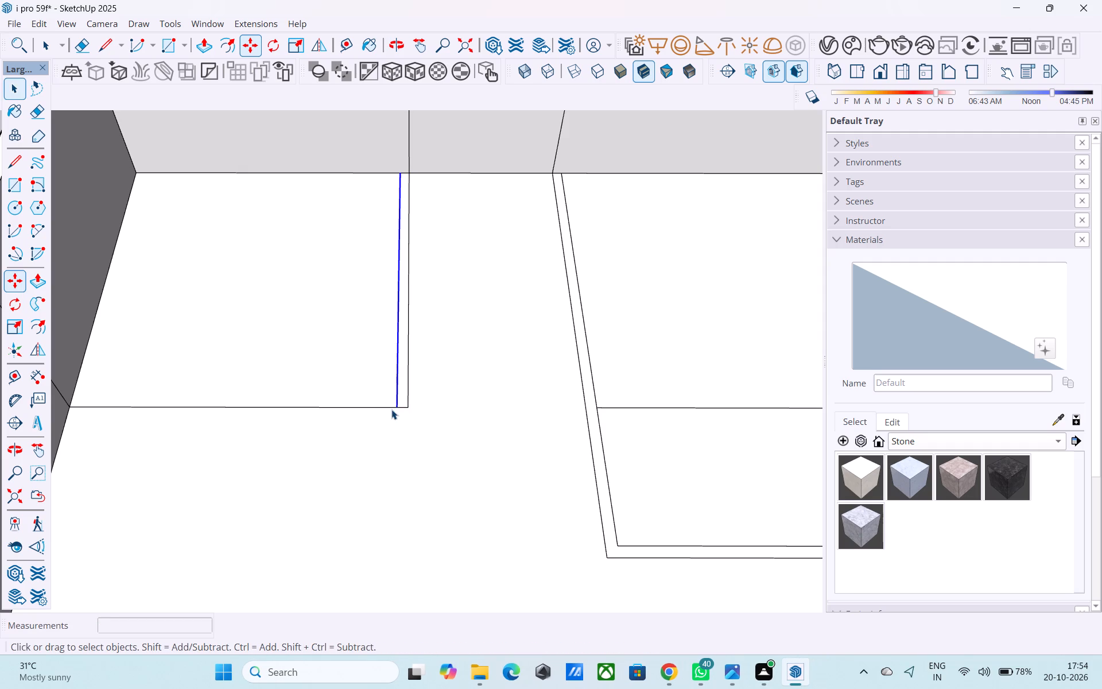
Copy the origin bay's other passage-side edge, parallel to the green axis, 6" outward into the passage.
{"action": "left_click", "coordinate": [389, 409]}
{"action": "key", "text": "m"}
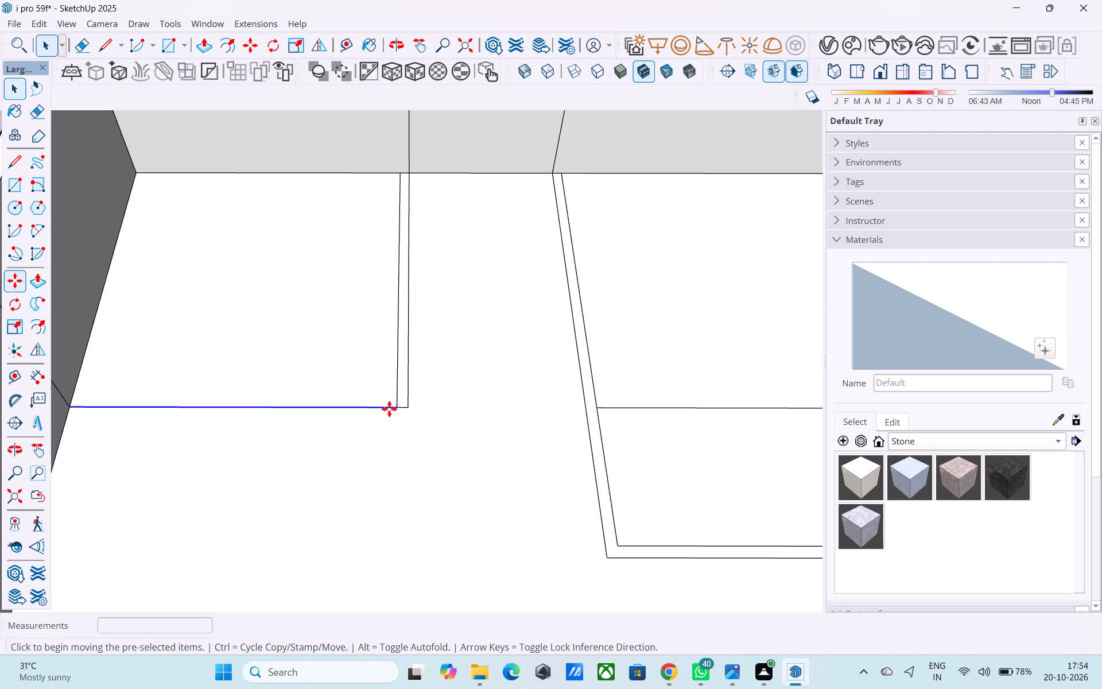
{"action": "left_click", "coordinate": [393, 408]}
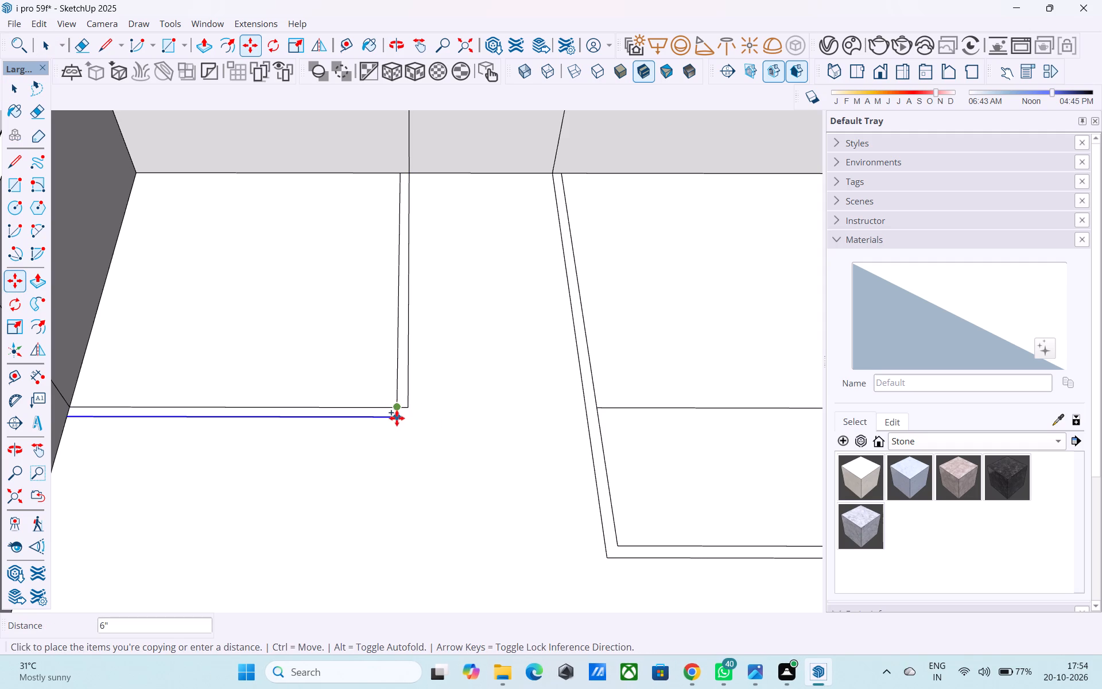
{"action": "left_click", "coordinate": [397, 419]}
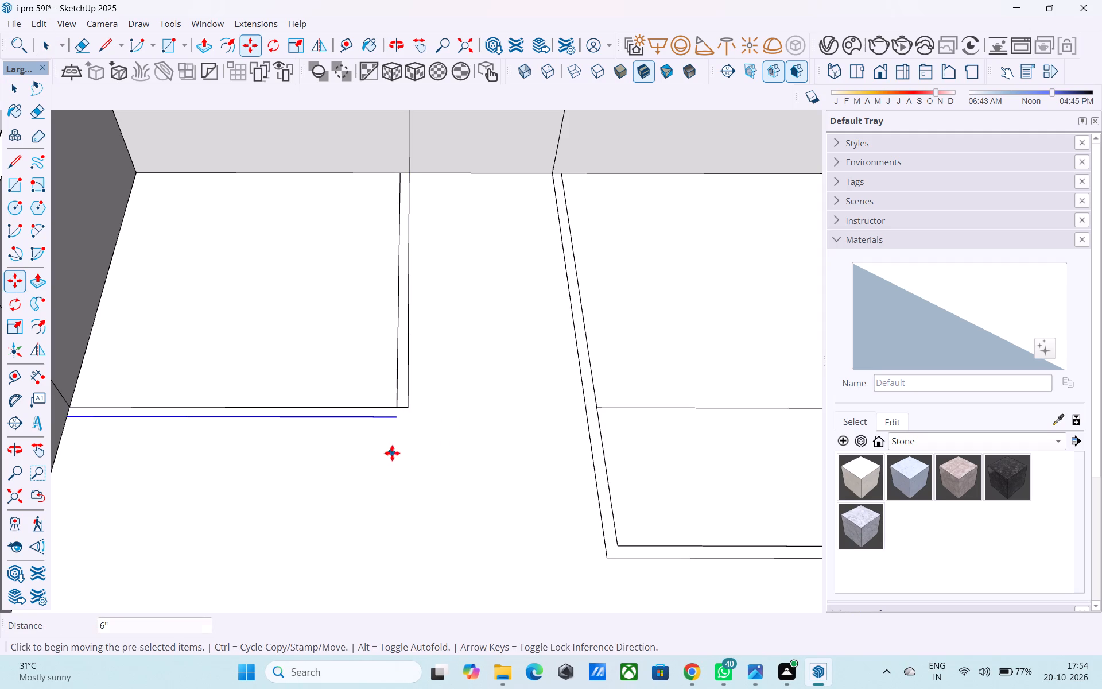
{"action": "key", "text": "space"}
Draw short lines joining the offset edges at the origin bay's corner, extending both outer wall lines until they meet.
{"action": "key", "text": "l"}
{"action": "scroll", "coordinate": [402, 416], "scroll_direction": "up", "scroll_amount": 4}
{"action": "left_click", "coordinate": [392, 405]}
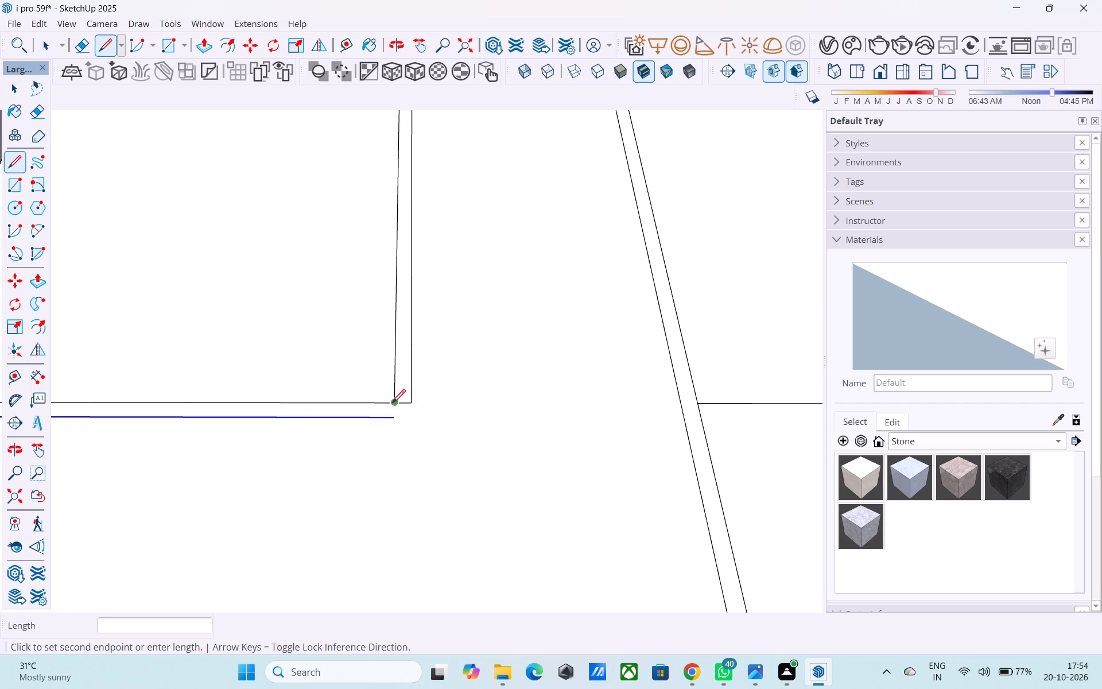
{"action": "left_click", "coordinate": [393, 416]}
{"action": "key", "text": "space"}
{"action": "key", "text": "l"}
{"action": "scroll", "coordinate": [394, 415], "scroll_direction": "up", "scroll_amount": 3}
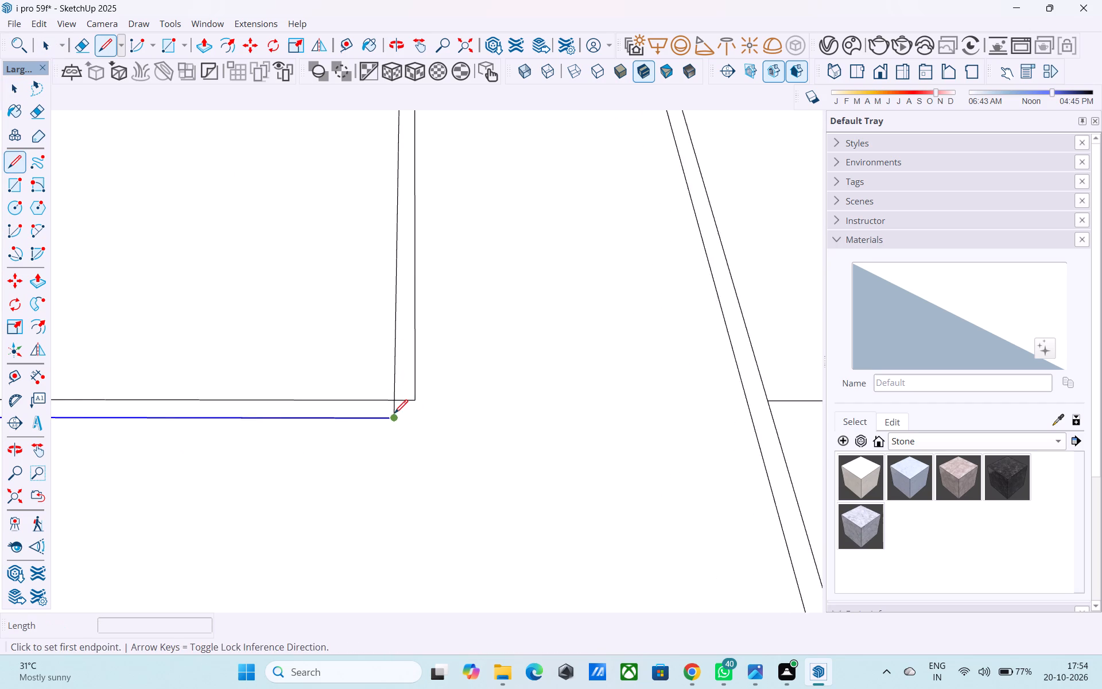
{"action": "left_click", "coordinate": [394, 415]}
{"action": "left_click", "coordinate": [420, 419]}
{"action": "left_click", "coordinate": [413, 417]}
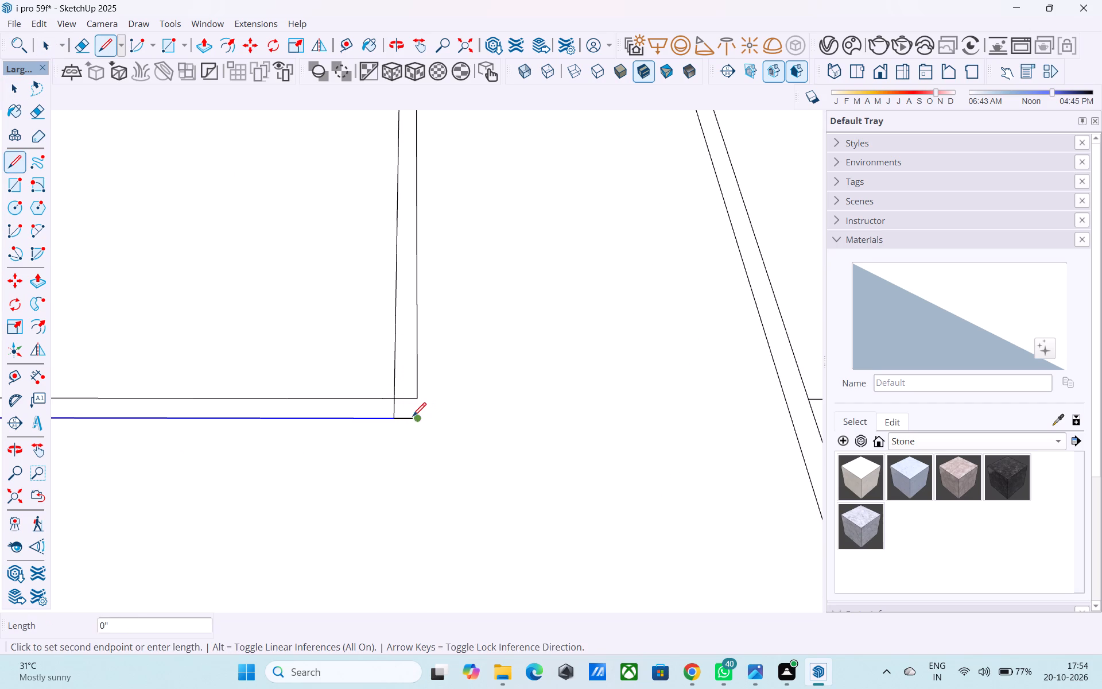
{"action": "left_click", "coordinate": [417, 401]}
{"action": "key", "text": "space"}
Erase the leftover short segments crossing the wall strip at the origin bay's passage corner.
{"action": "scroll", "coordinate": [414, 401], "scroll_direction": "up", "scroll_amount": 5}
{"action": "key", "text": "e"}
{"action": "left_click_drag", "start_coordinate": [413, 400], "coordinate": [413, 399]}
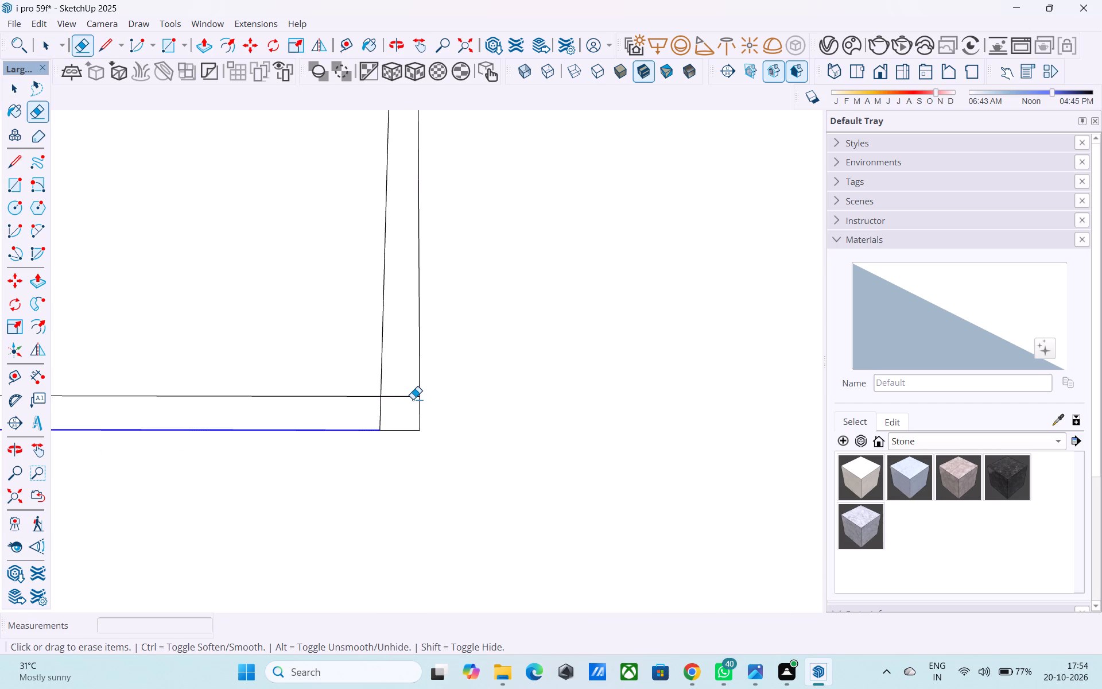
{"action": "left_click_drag", "start_coordinate": [413, 399], "coordinate": [410, 392]}
{"action": "left_click_drag", "start_coordinate": [384, 412], "coordinate": [375, 412]}
{"action": "key", "text": "space"}
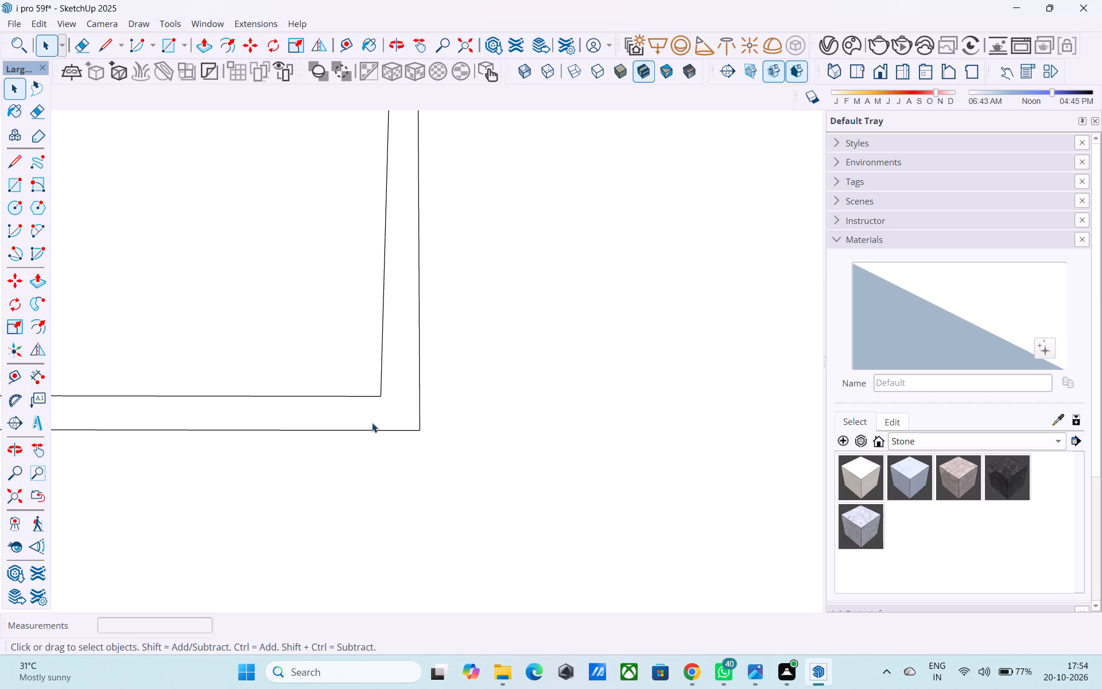
Examine the interior wall outlines of all four corner bays and the cross-shaped passage.
{"action": "scroll", "coordinate": [373, 427], "scroll_direction": "down", "scroll_amount": 5}
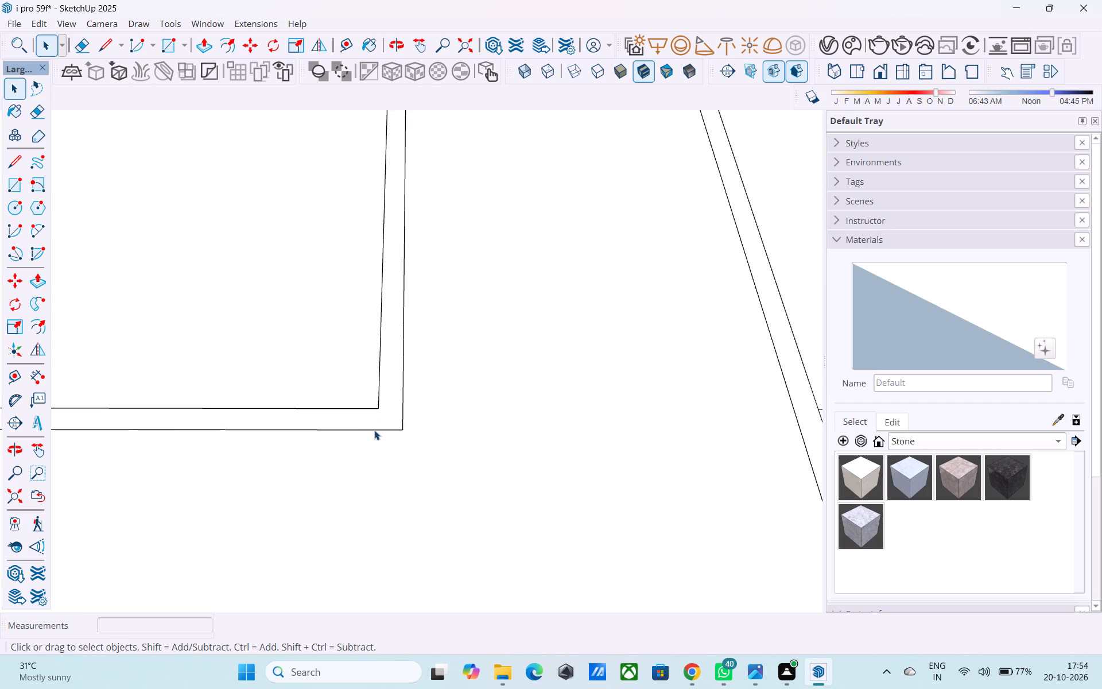
{"action": "scroll", "coordinate": [374, 430], "scroll_direction": "down", "scroll_amount": 2}
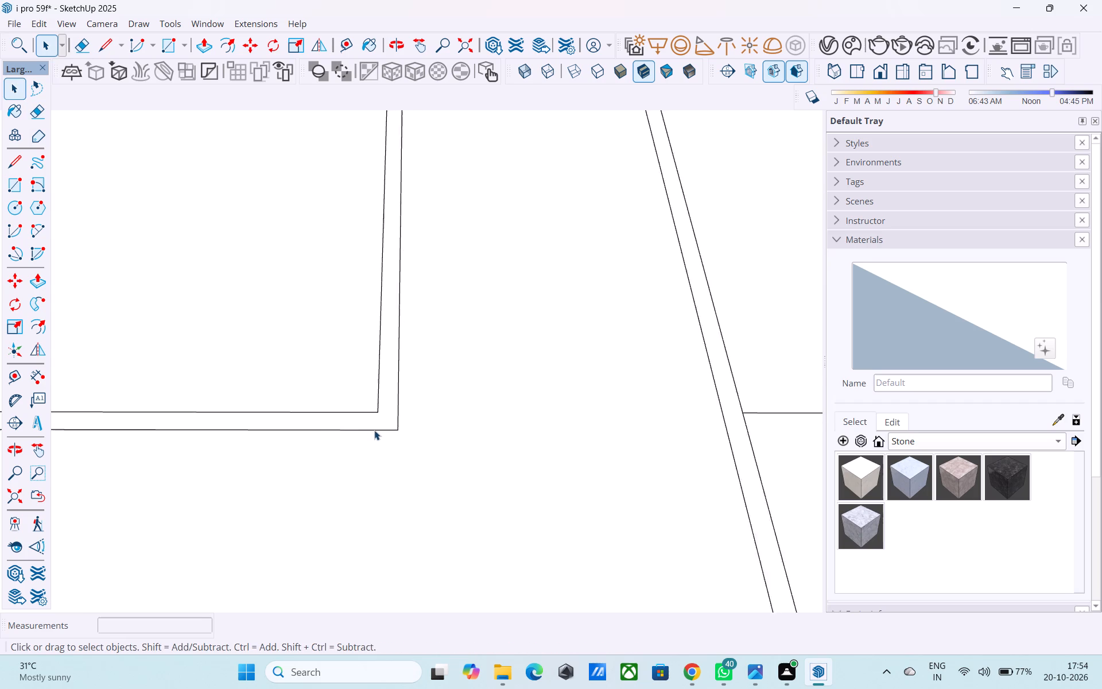
{"action": "scroll", "coordinate": [374, 430], "scroll_direction": "down", "scroll_amount": 17}
{"action": "middle_click_drag", "start_coordinate": [379, 440], "coordinate": [413, 307]}
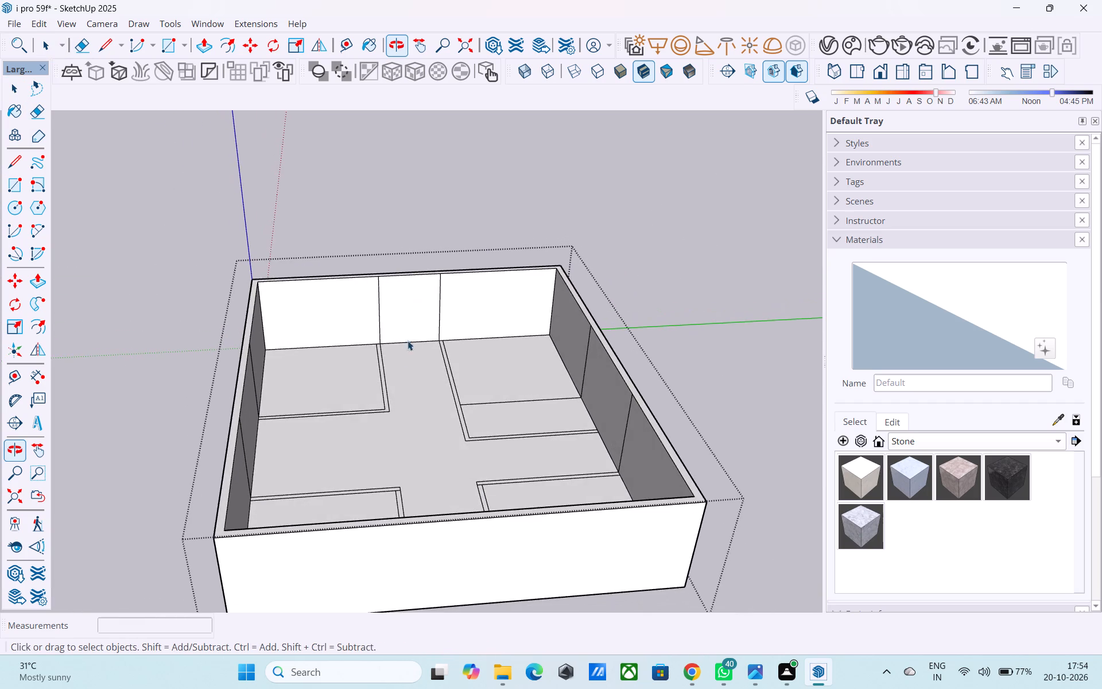
{"action": "scroll", "coordinate": [397, 376], "scroll_direction": "up", "scroll_amount": 6}
{"action": "scroll", "coordinate": [391, 382], "scroll_direction": "down", "scroll_amount": 10}
{"action": "middle_click_drag", "start_coordinate": [378, 361], "coordinate": [390, 531]}
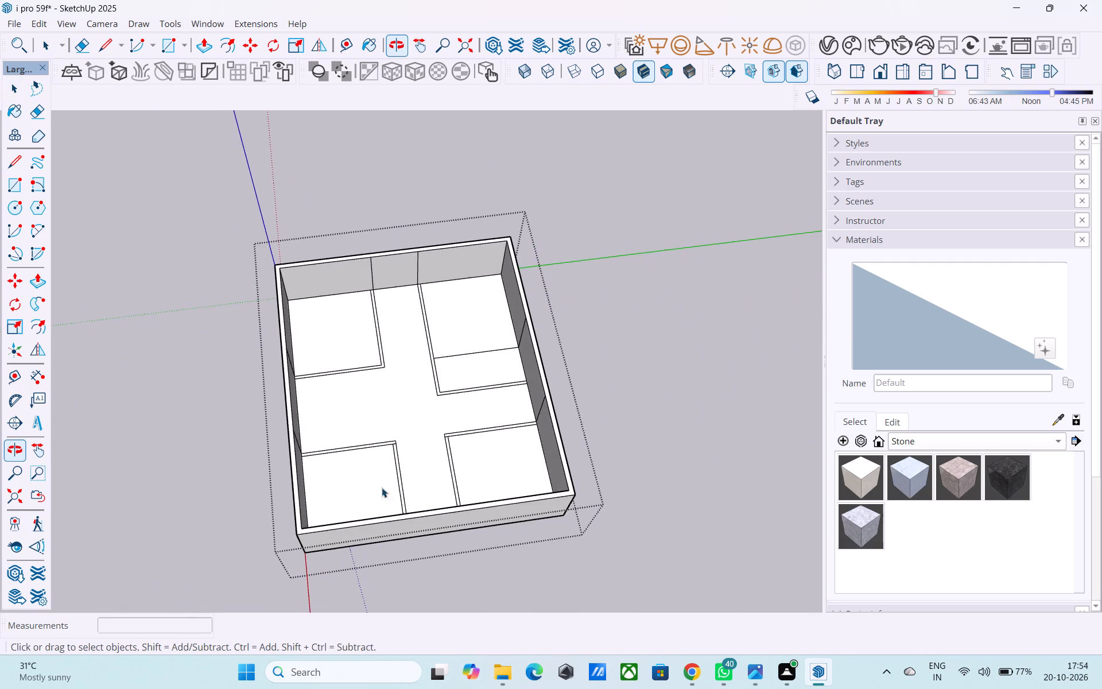
{"action": "scroll", "coordinate": [376, 405], "scroll_direction": "up", "scroll_amount": 5}
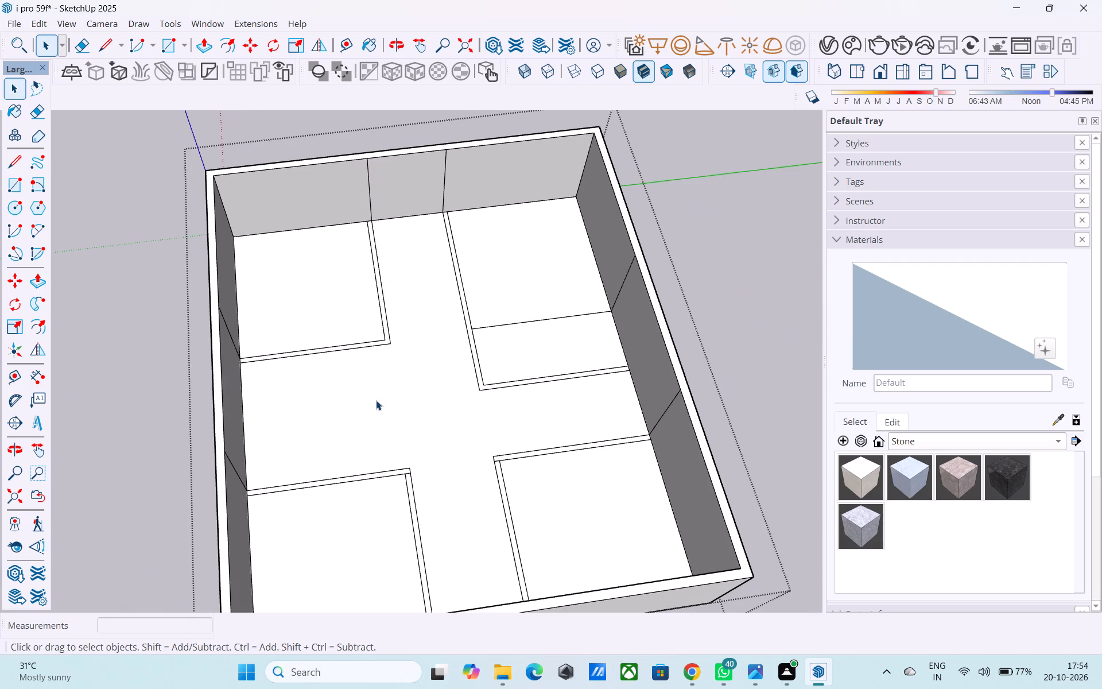
{"action": "middle_click_drag", "start_coordinate": [375, 407], "coordinate": [366, 377]}
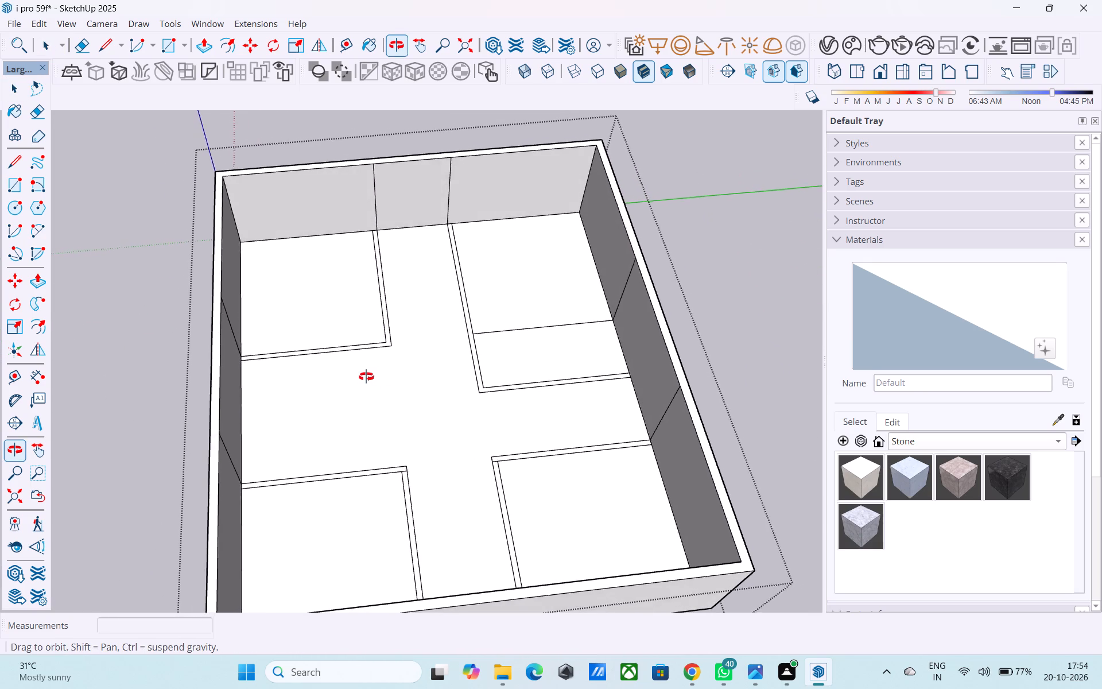
{"action": "middle_click_drag", "start_coordinate": [366, 377], "coordinate": [356, 373]}
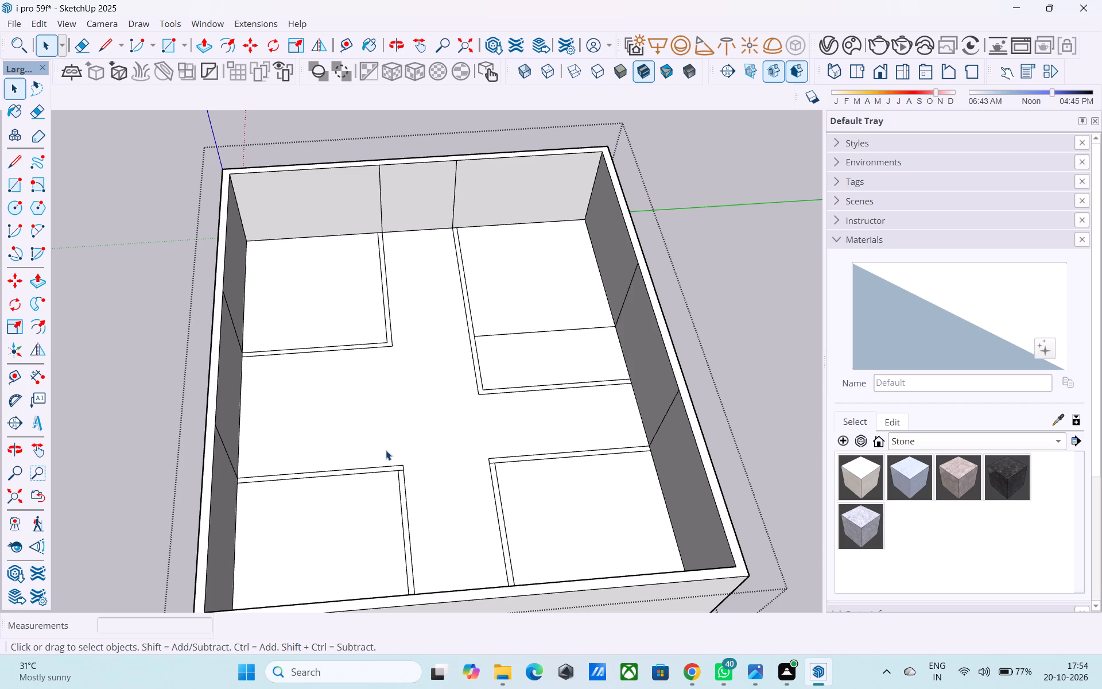
{"action": "scroll", "coordinate": [386, 450], "scroll_direction": "down", "scroll_amount": 4}
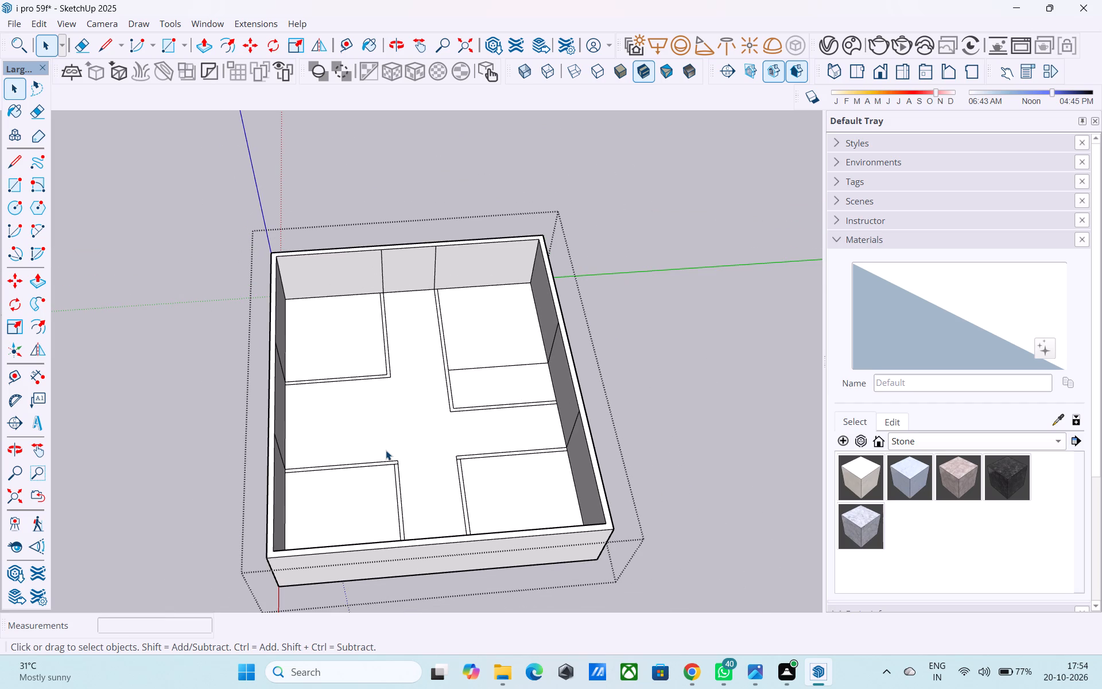
Erase the leftover short segment crossing the wall strip at the passage corner of the bay diagonally opposite the origin.
{"action": "scroll", "coordinate": [386, 450], "scroll_direction": "down", "scroll_amount": 2}
{"action": "scroll", "coordinate": [580, 447], "scroll_direction": "down", "scroll_amount": 5}
{"action": "middle_click_drag", "start_coordinate": [579, 448], "coordinate": [557, 438]}
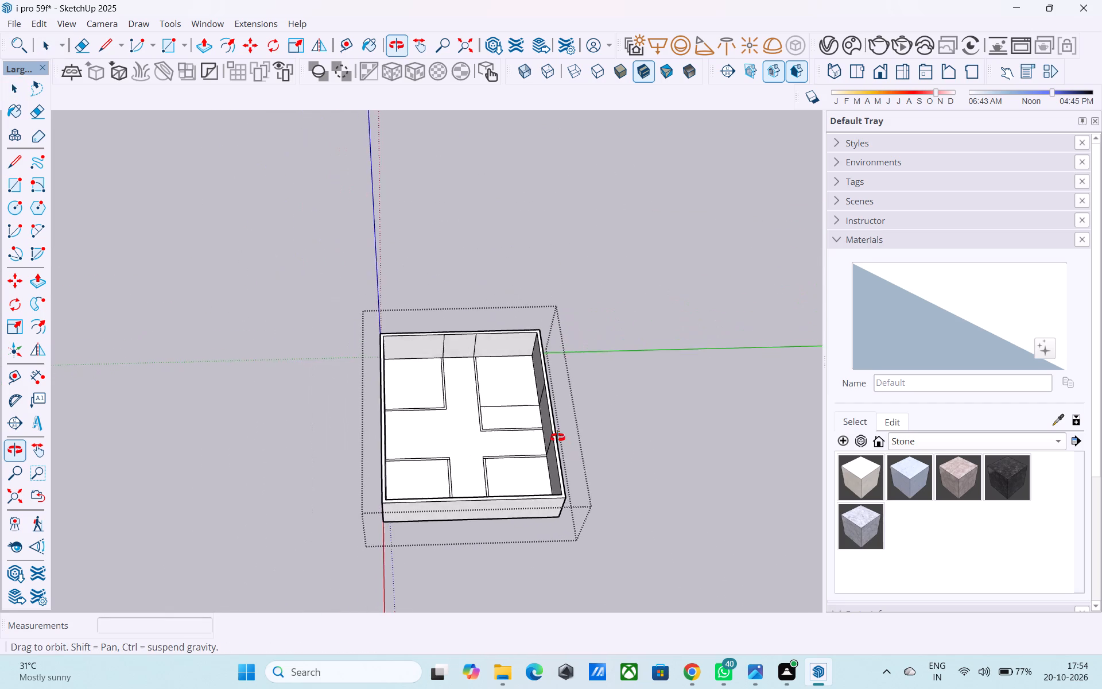
{"action": "middle_click_drag", "start_coordinate": [557, 438], "coordinate": [554, 436]}
{"action": "scroll", "coordinate": [456, 434], "scroll_direction": "up", "scroll_amount": 6}
{"action": "scroll", "coordinate": [311, 445], "scroll_direction": "down", "scroll_amount": 3}
{"action": "middle_click_drag", "start_coordinate": [442, 441], "coordinate": [443, 419]}
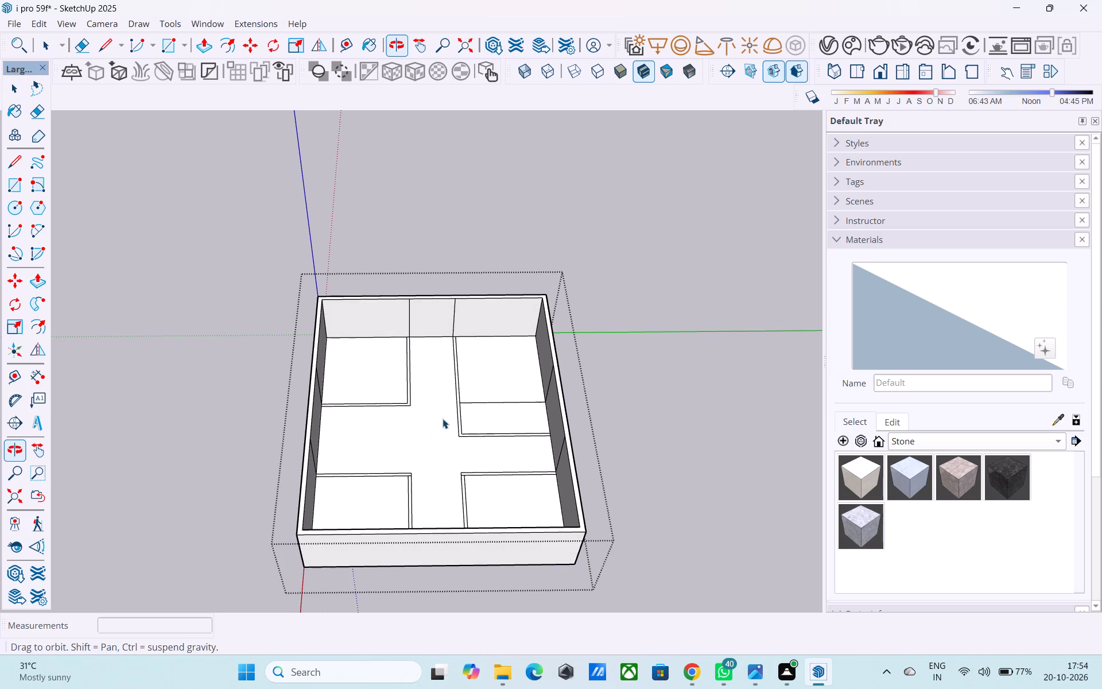
{"action": "middle_click_drag", "start_coordinate": [452, 463], "coordinate": [448, 456]}
{"action": "middle_click_drag", "start_coordinate": [385, 458], "coordinate": [375, 447]}
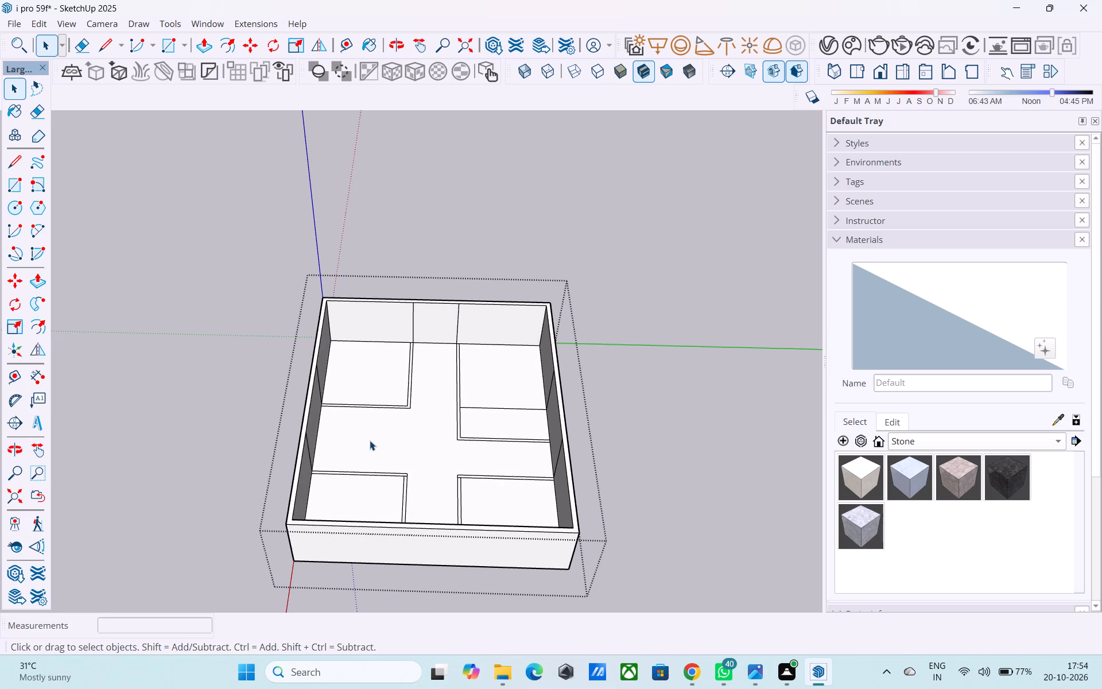
{"action": "middle_click_drag", "start_coordinate": [373, 442], "coordinate": [385, 398]}
{"action": "scroll", "coordinate": [285, 351], "scroll_direction": "down", "scroll_amount": 3}
{"action": "middle_click_drag", "start_coordinate": [326, 387], "coordinate": [386, 603]}
{"action": "scroll", "coordinate": [443, 481], "scroll_direction": "up", "scroll_amount": 5}
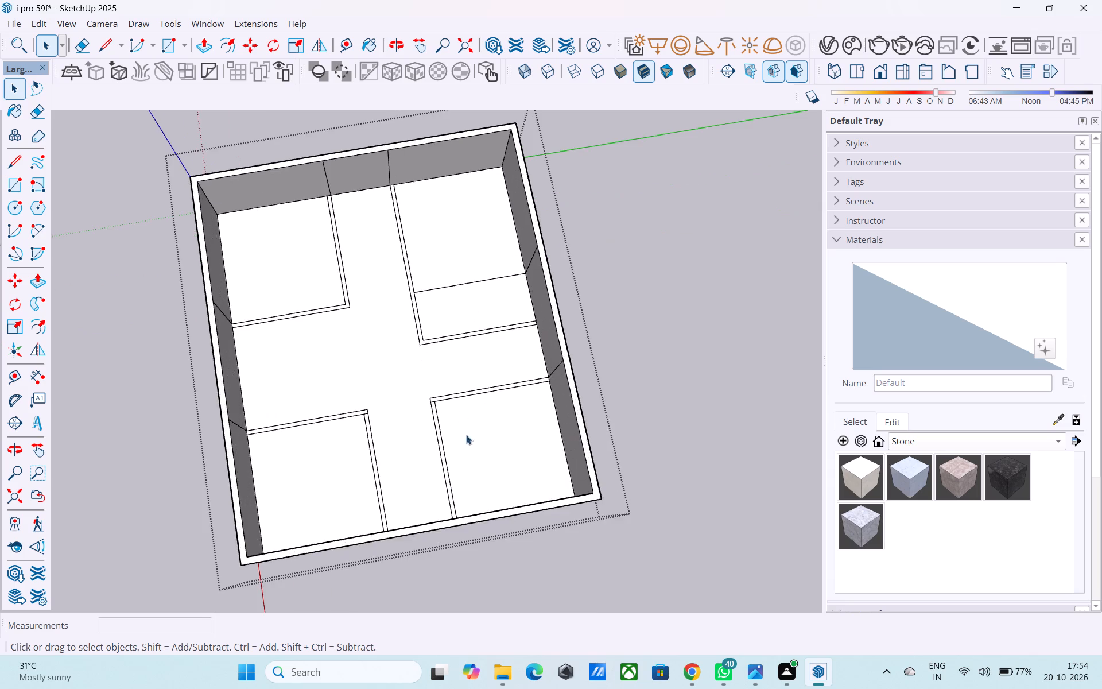
{"action": "scroll", "coordinate": [458, 400], "scroll_direction": "up", "scroll_amount": 13}
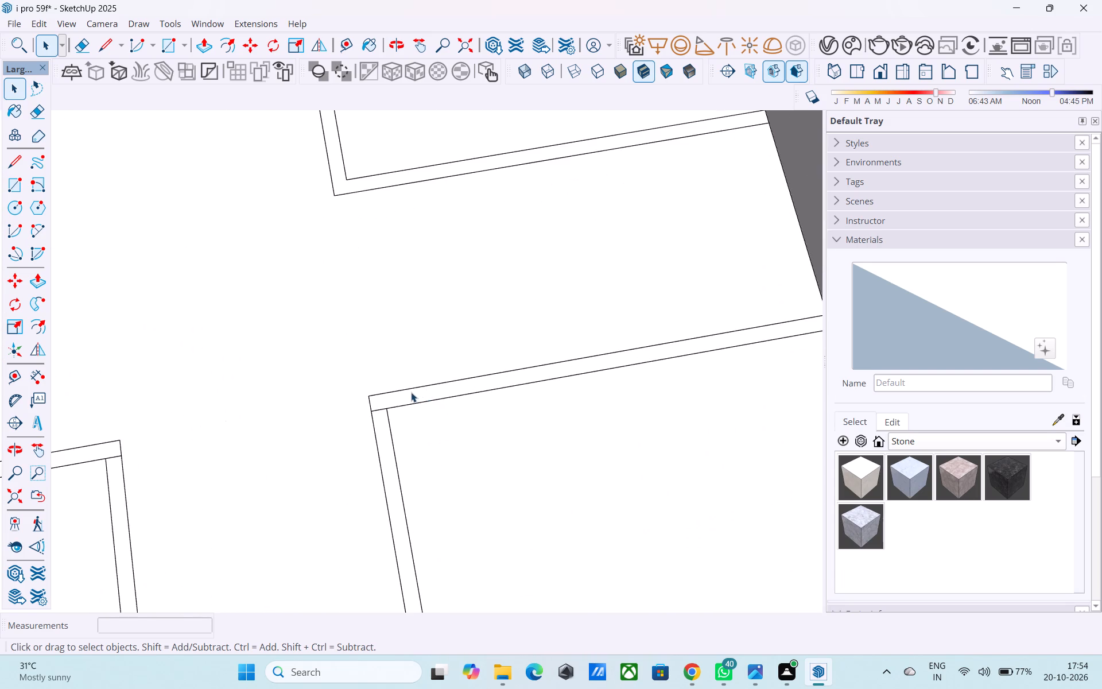
{"action": "scroll", "coordinate": [395, 398], "scroll_direction": "up", "scroll_amount": 1}
{"action": "key", "text": "e"}
{"action": "scroll", "coordinate": [378, 413], "scroll_direction": "up", "scroll_amount": 4}
{"action": "left_click", "coordinate": [378, 411]}
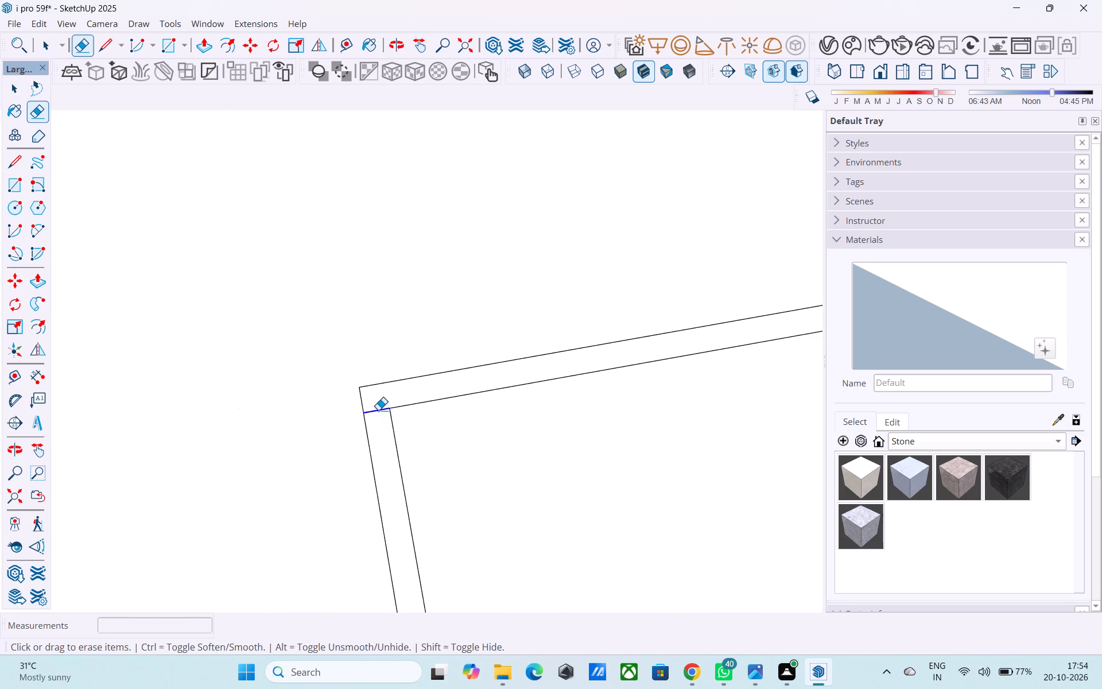
{"action": "left_click", "coordinate": [56, 50]}
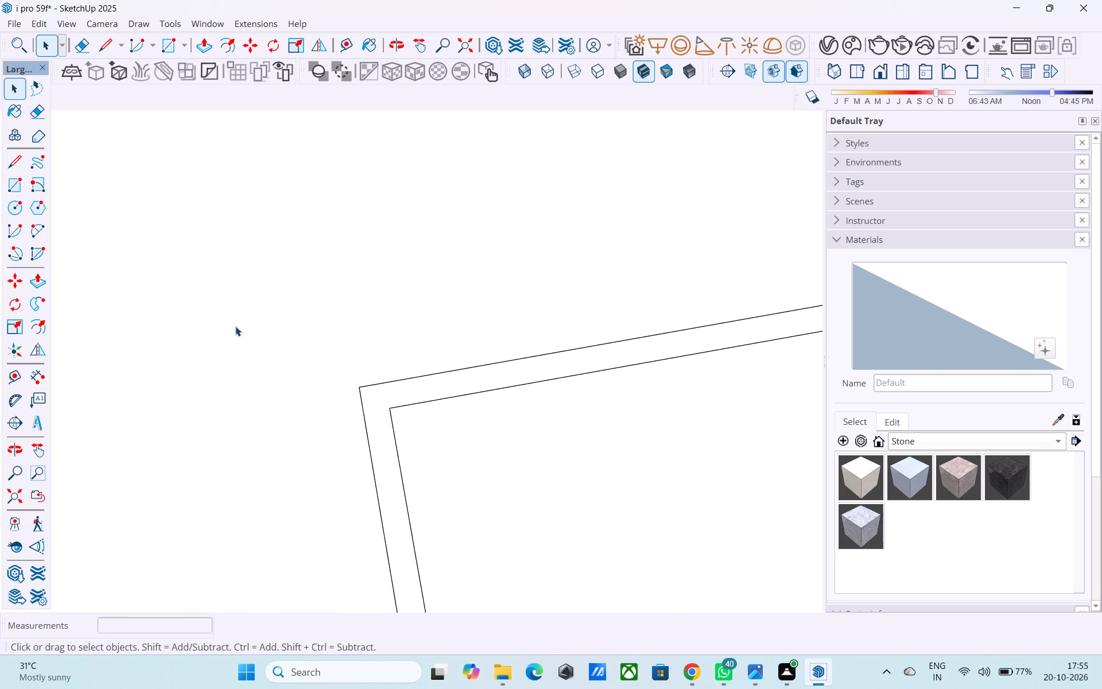
Push/Pull the L-shaped wall strip of the bay diagonally opposite the origin up 10', level with the perimeter wall tops.
{"action": "scroll", "coordinate": [236, 340], "scroll_direction": "down", "scroll_amount": 9}
{"action": "scroll", "coordinate": [286, 311], "scroll_direction": "down", "scroll_amount": 4}
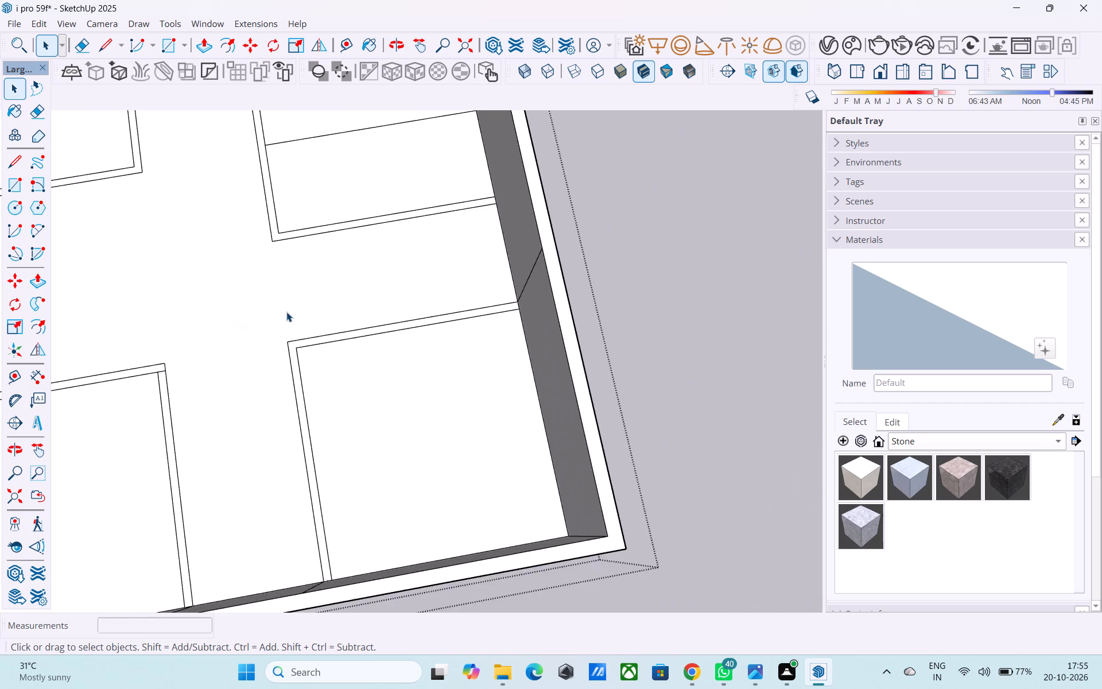
{"action": "scroll", "coordinate": [289, 311], "scroll_direction": "down", "scroll_amount": 8}
{"action": "middle_click_drag", "start_coordinate": [335, 281], "coordinate": [350, 260]}
{"action": "scroll", "coordinate": [348, 260], "scroll_direction": "down", "scroll_amount": 1}
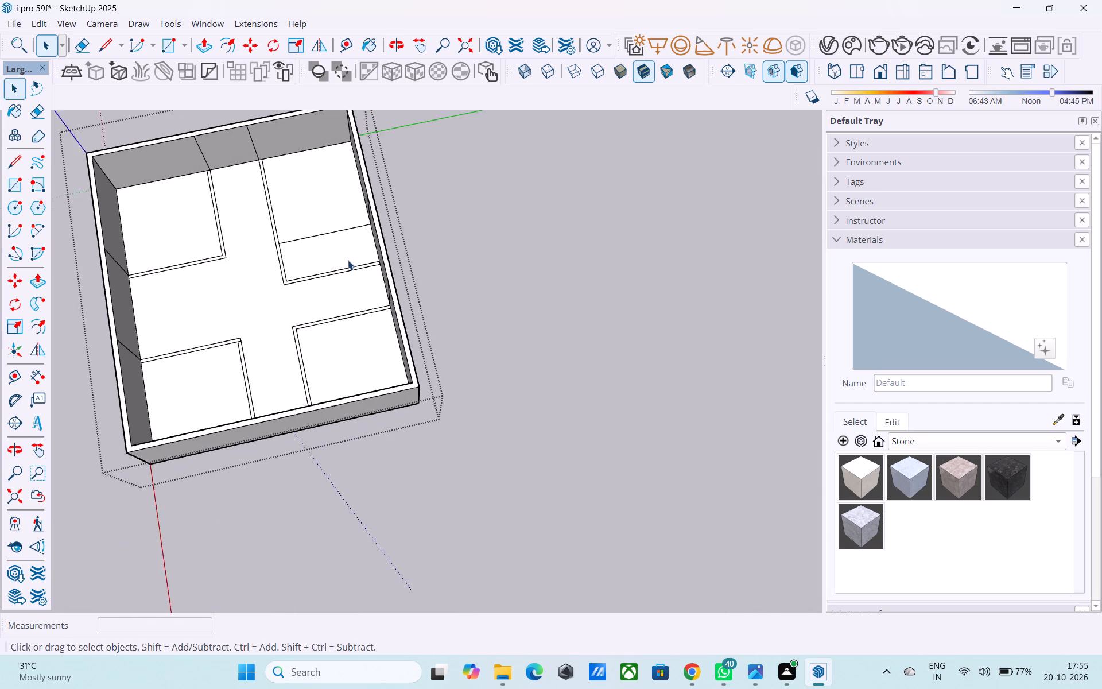
{"action": "scroll", "coordinate": [348, 260], "scroll_direction": "down", "scroll_amount": 1}
{"action": "middle_click_drag", "start_coordinate": [329, 283], "coordinate": [335, 425]}
{"action": "scroll", "coordinate": [308, 365], "scroll_direction": "up", "scroll_amount": 4}
{"action": "middle_click_drag", "start_coordinate": [297, 349], "coordinate": [254, 275]}
{"action": "scroll", "coordinate": [622, 340], "scroll_direction": "down", "scroll_amount": 2}
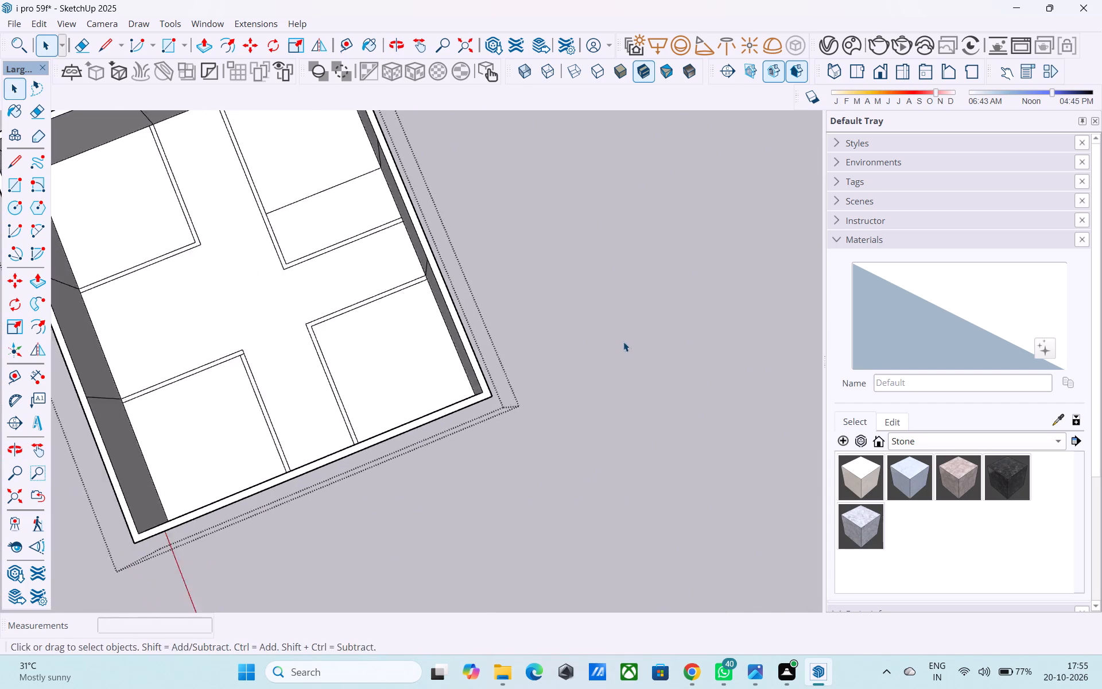
{"action": "scroll", "coordinate": [623, 342], "scroll_direction": "down", "scroll_amount": 2}
{"action": "middle_click_drag", "start_coordinate": [626, 348], "coordinate": [423, 254]}
{"action": "middle_click_drag", "start_coordinate": [388, 467], "coordinate": [195, 293]}
{"action": "scroll", "coordinate": [368, 334], "scroll_direction": "up", "scroll_amount": 9}
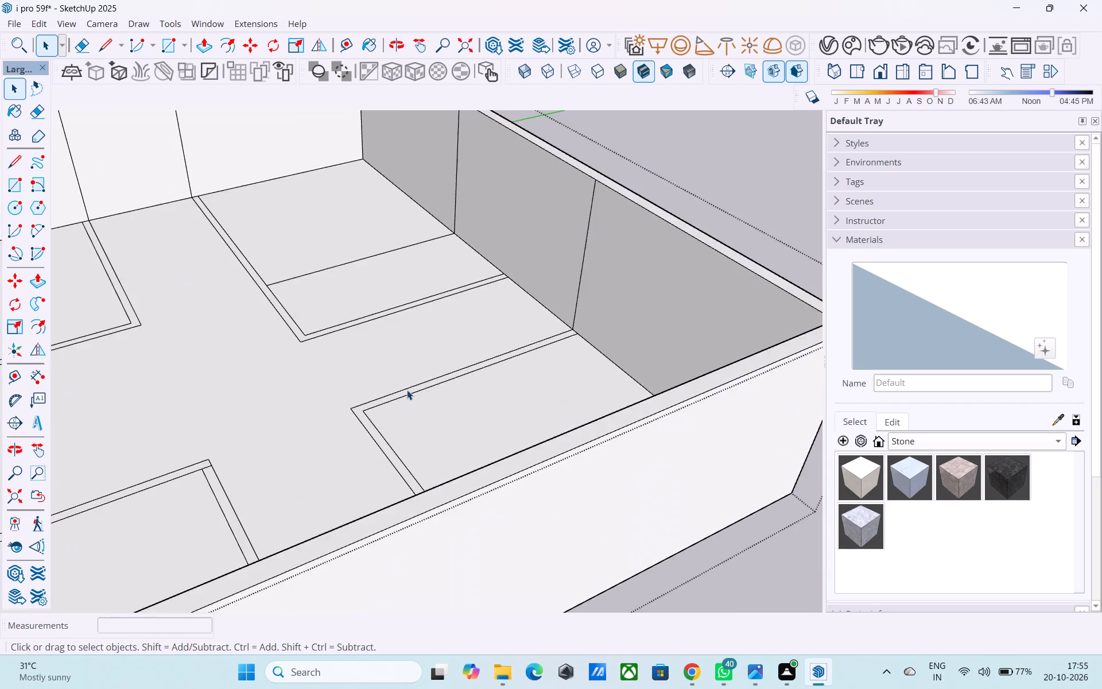
{"action": "scroll", "coordinate": [359, 320], "scroll_direction": "down", "scroll_amount": 5}
{"action": "middle_click_drag", "start_coordinate": [384, 340], "coordinate": [389, 433]}
{"action": "scroll", "coordinate": [383, 420], "scroll_direction": "up", "scroll_amount": 12}
{"action": "left_click", "coordinate": [363, 340]}
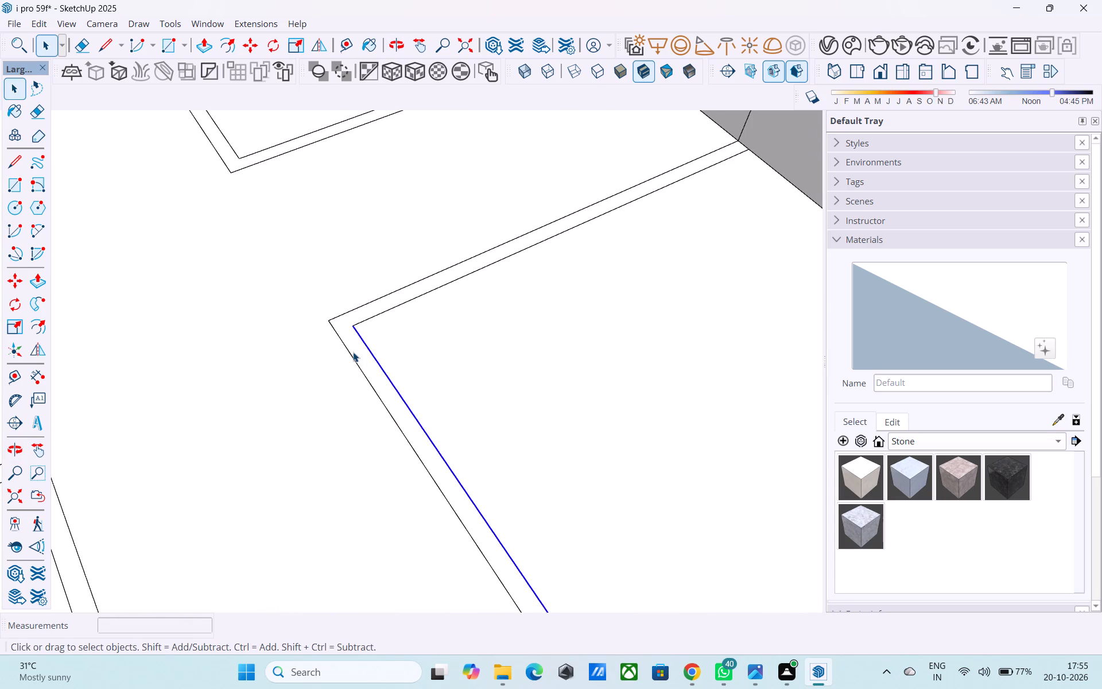
{"action": "left_click", "coordinate": [353, 352]}
{"action": "key", "text": "p"}
{"action": "left_click", "coordinate": [356, 342]}
{"action": "scroll", "coordinate": [359, 291], "scroll_direction": "down", "scroll_amount": 4}
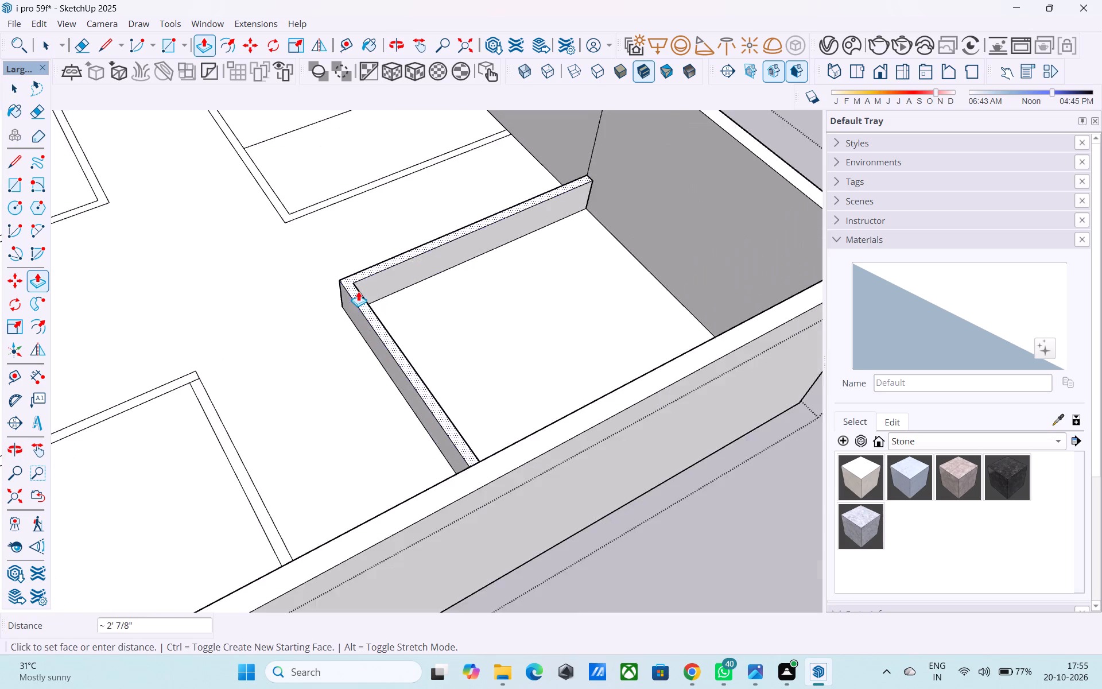
{"action": "scroll", "coordinate": [358, 291], "scroll_direction": "down", "scroll_amount": 8}
{"action": "left_click", "coordinate": [477, 379]}
Push/Pull the L-shaped wall strip of the larger bay at the green-axis end up 10', matching the raised interior wall.
{"action": "scroll", "coordinate": [652, 333], "scroll_direction": "down", "scroll_amount": 9}
{"action": "middle_click_drag", "start_coordinate": [624, 481], "coordinate": [551, 440]}
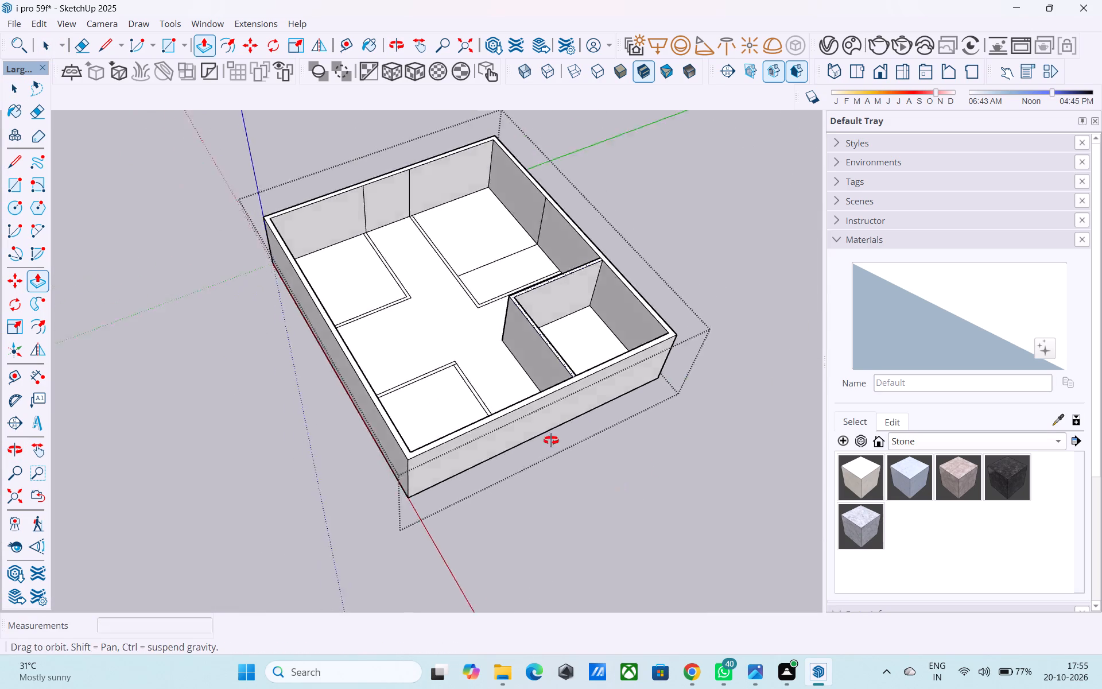
{"action": "middle_click_drag", "start_coordinate": [551, 440], "coordinate": [127, 378]}
{"action": "middle_click_drag", "start_coordinate": [515, 342], "coordinate": [251, 341]}
{"action": "scroll", "coordinate": [220, 312], "scroll_direction": "down", "scroll_amount": 5}
{"action": "middle_click_drag", "start_coordinate": [340, 363], "coordinate": [413, 501]}
{"action": "scroll", "coordinate": [423, 395], "scroll_direction": "up", "scroll_amount": 5}
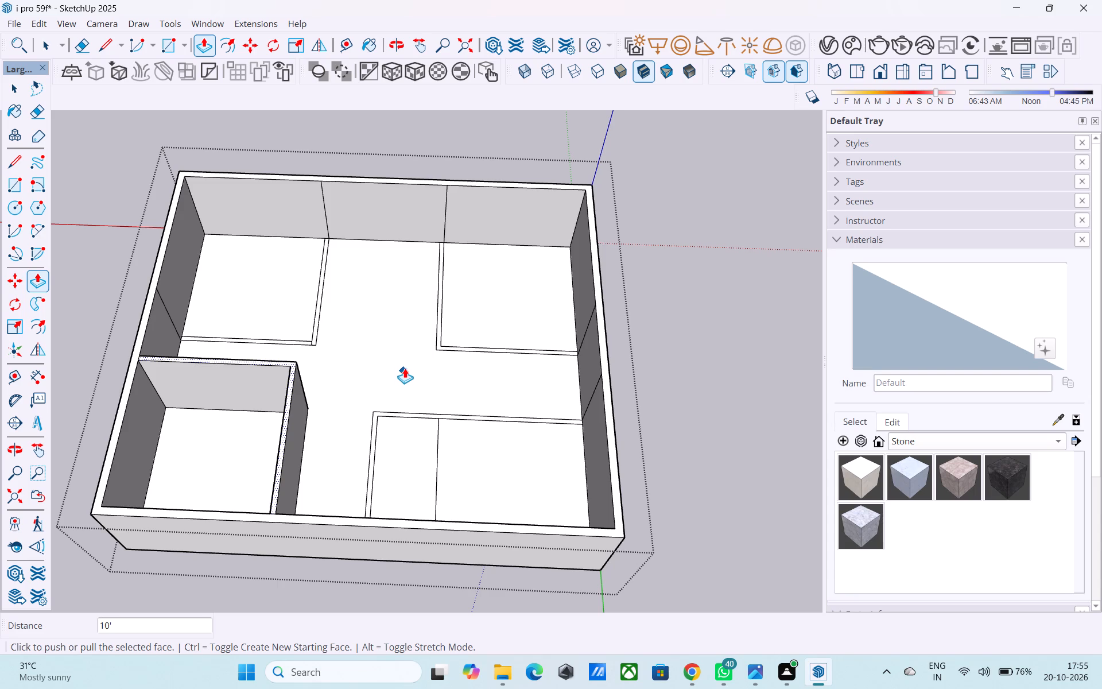
{"action": "scroll", "coordinate": [424, 402], "scroll_direction": "up", "scroll_amount": 6}
{"action": "middle_click_drag", "start_coordinate": [419, 326], "coordinate": [408, 368]}
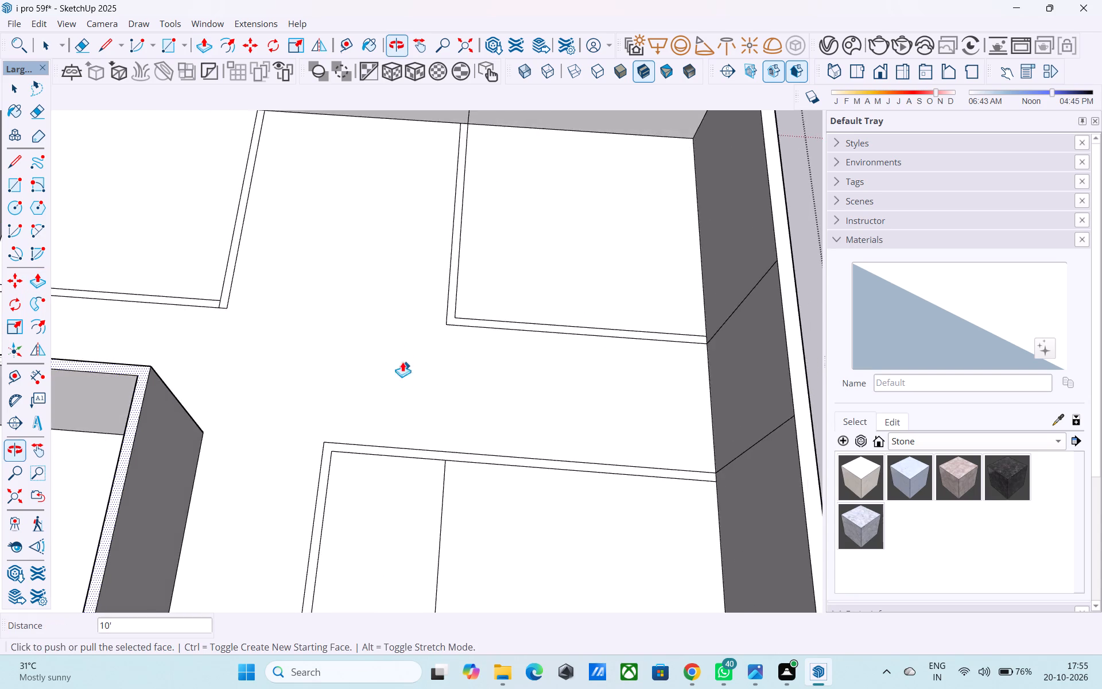
{"action": "scroll", "coordinate": [400, 343], "scroll_direction": "down", "scroll_amount": 9}
{"action": "middle_click_drag", "start_coordinate": [398, 381], "coordinate": [413, 521]}
{"action": "scroll", "coordinate": [360, 476], "scroll_direction": "up", "scroll_amount": 5}
{"action": "middle_click_drag", "start_coordinate": [360, 458], "coordinate": [351, 391]}
{"action": "scroll", "coordinate": [354, 424], "scroll_direction": "up", "scroll_amount": 1}
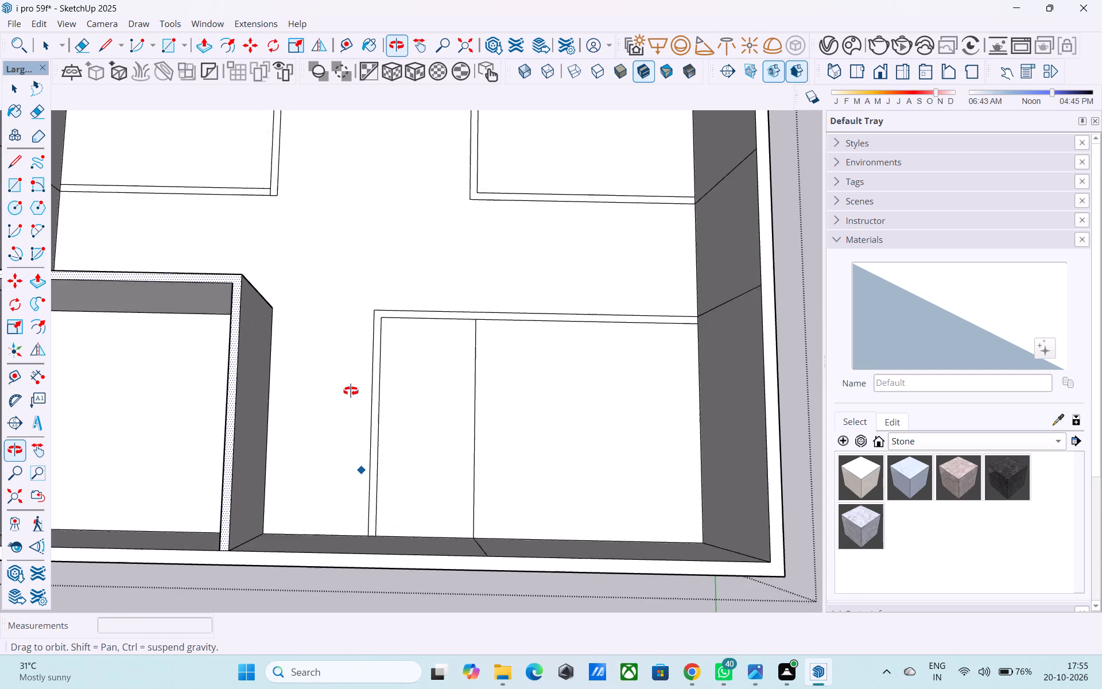
{"action": "middle_click_drag", "start_coordinate": [351, 391], "coordinate": [352, 365]}
{"action": "scroll", "coordinate": [359, 390], "scroll_direction": "up", "scroll_amount": 5}
{"action": "scroll", "coordinate": [382, 448], "scroll_direction": "up", "scroll_amount": 4}
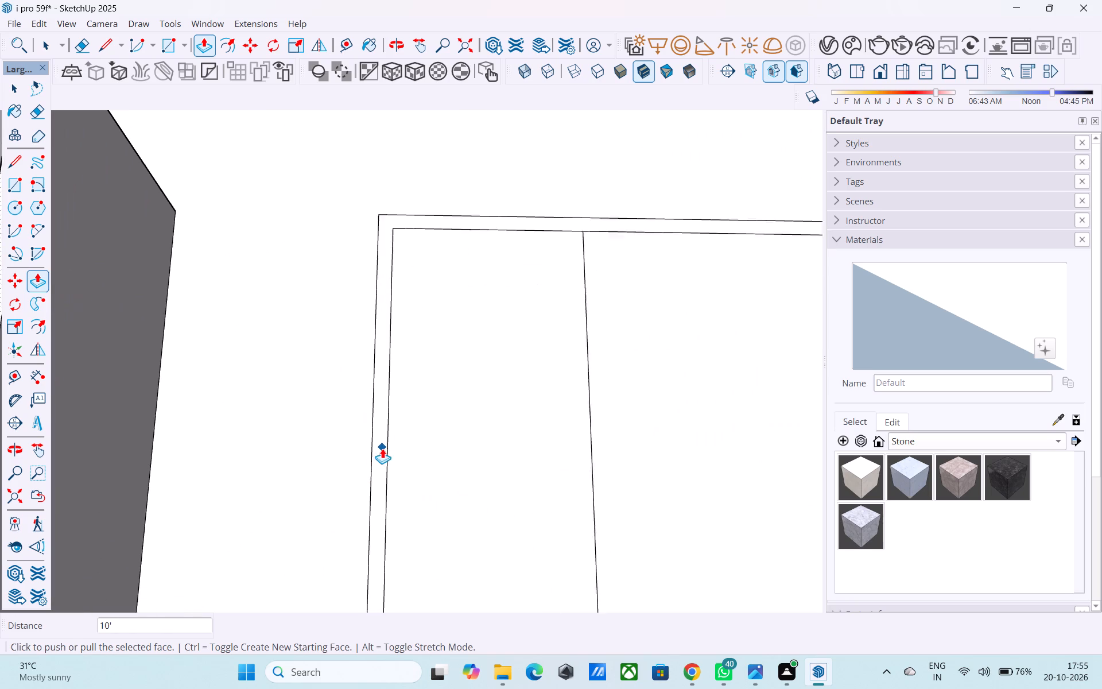
{"action": "scroll", "coordinate": [382, 448], "scroll_direction": "up", "scroll_amount": 1}
{"action": "key", "text": "space"}
{"action": "left_click", "coordinate": [382, 448]}
{"action": "key", "text": "p"}
{"action": "left_click", "coordinate": [382, 448]}
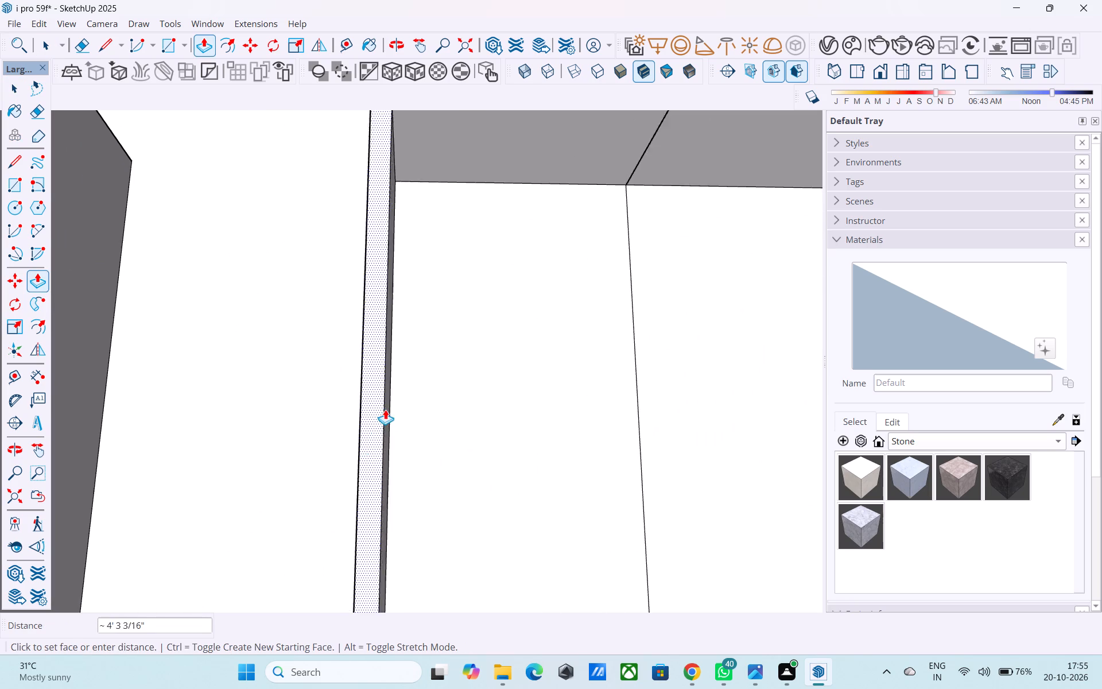
{"action": "scroll", "coordinate": [385, 406], "scroll_direction": "down", "scroll_amount": 12}
{"action": "left_click", "coordinate": [247, 400]}
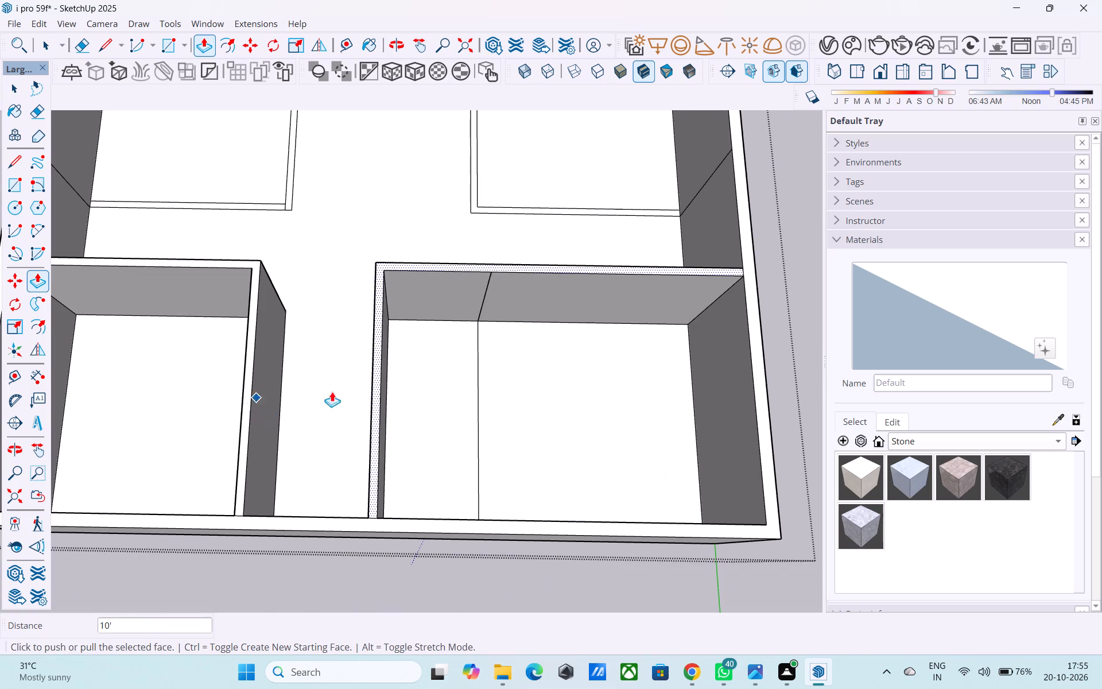
Push/Pull both wall strips of the bay at the red-axis end up by the same 10' height.
{"action": "middle_click_drag", "start_coordinate": [322, 393], "coordinate": [628, 338]}
{"action": "scroll", "coordinate": [723, 312], "scroll_direction": "down", "scroll_amount": 7}
{"action": "scroll", "coordinate": [382, 360], "scroll_direction": "up", "scroll_amount": 9}
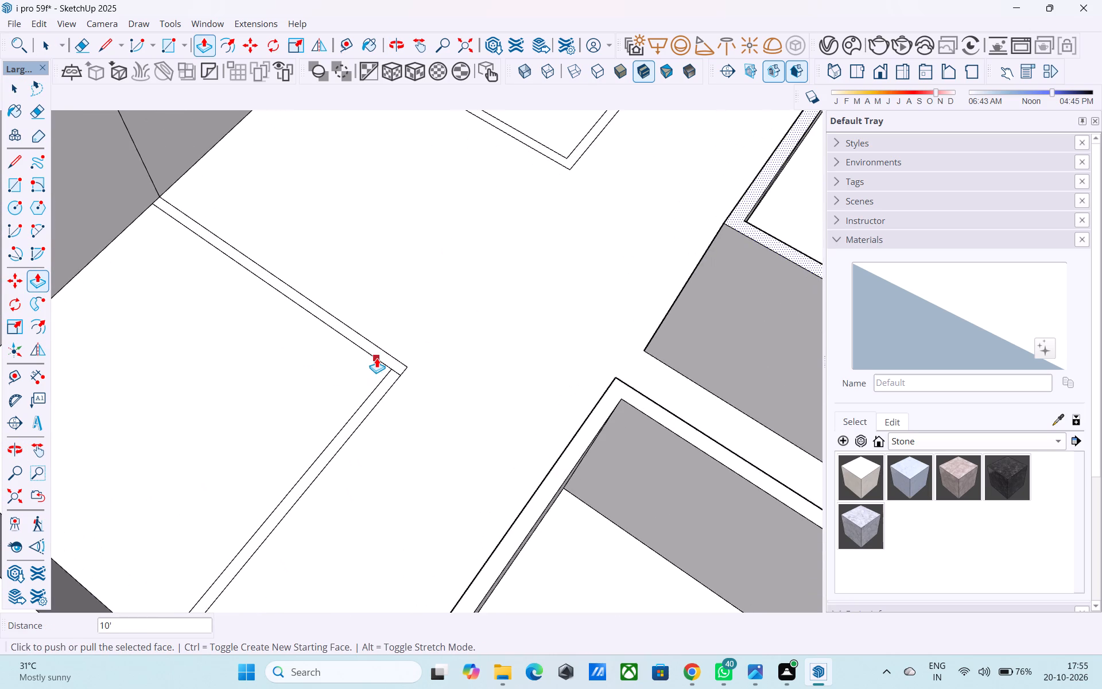
{"action": "key", "text": "space"}
{"action": "type", "text": "p"}
{"action": "scroll", "coordinate": [358, 327], "scroll_direction": "up", "scroll_amount": 9}
{"action": "key", "text": "space"}
{"action": "left_click", "coordinate": [353, 346]}
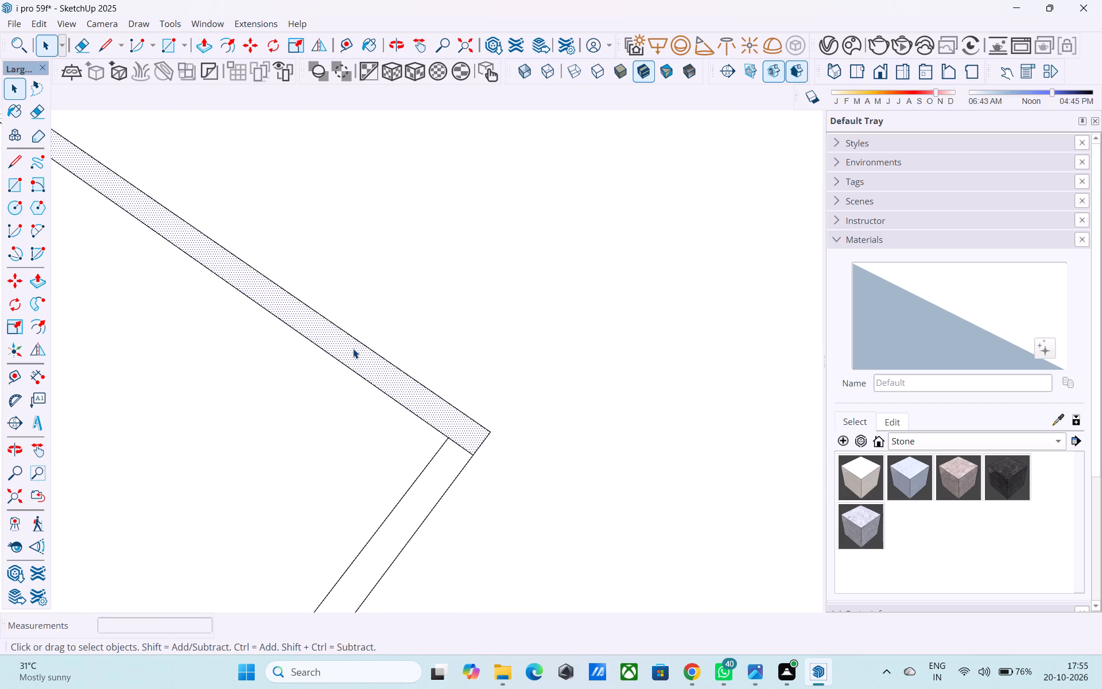
{"action": "key", "text": "p"}
{"action": "double_click", "coordinate": [353, 349]}
{"action": "double_click", "coordinate": [428, 472]}
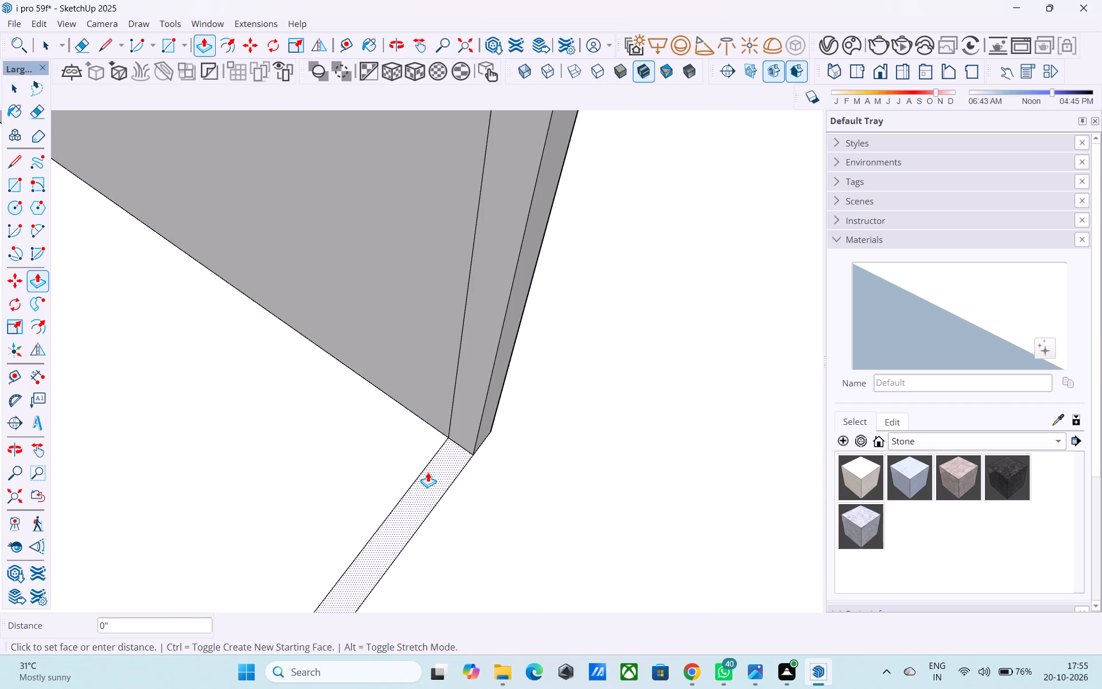
Push/Pull the L-shaped wall strip of the origin bay up by the same 10' height.
{"action": "scroll", "coordinate": [422, 474], "scroll_direction": "down", "scroll_amount": 5}
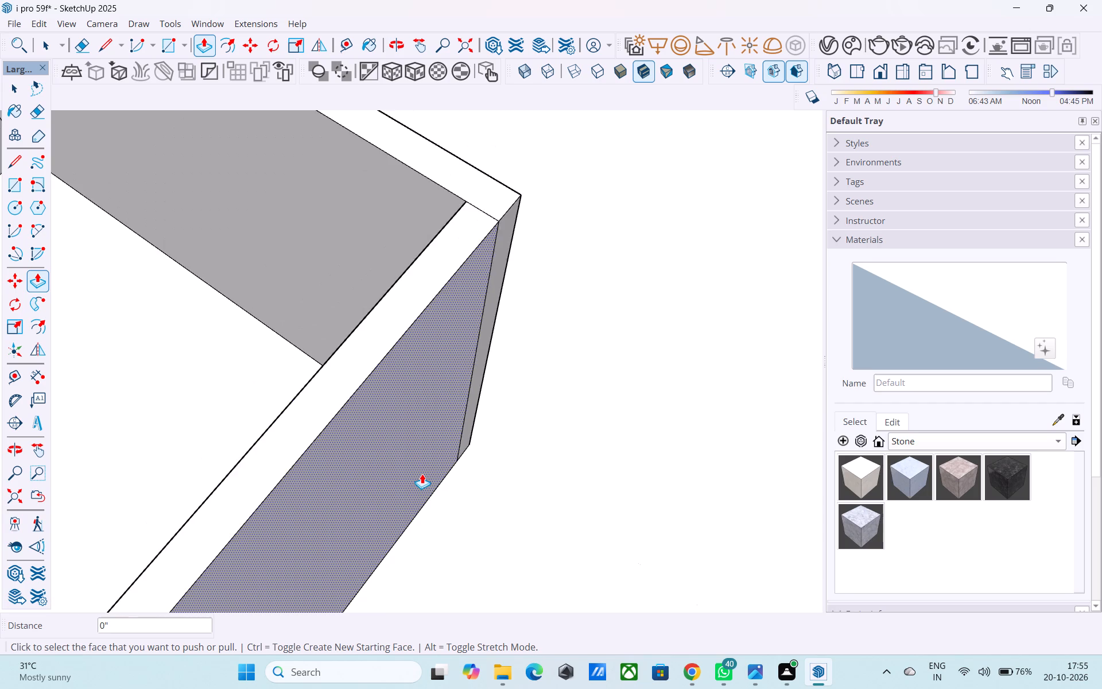
{"action": "scroll", "coordinate": [421, 470], "scroll_direction": "down", "scroll_amount": 13}
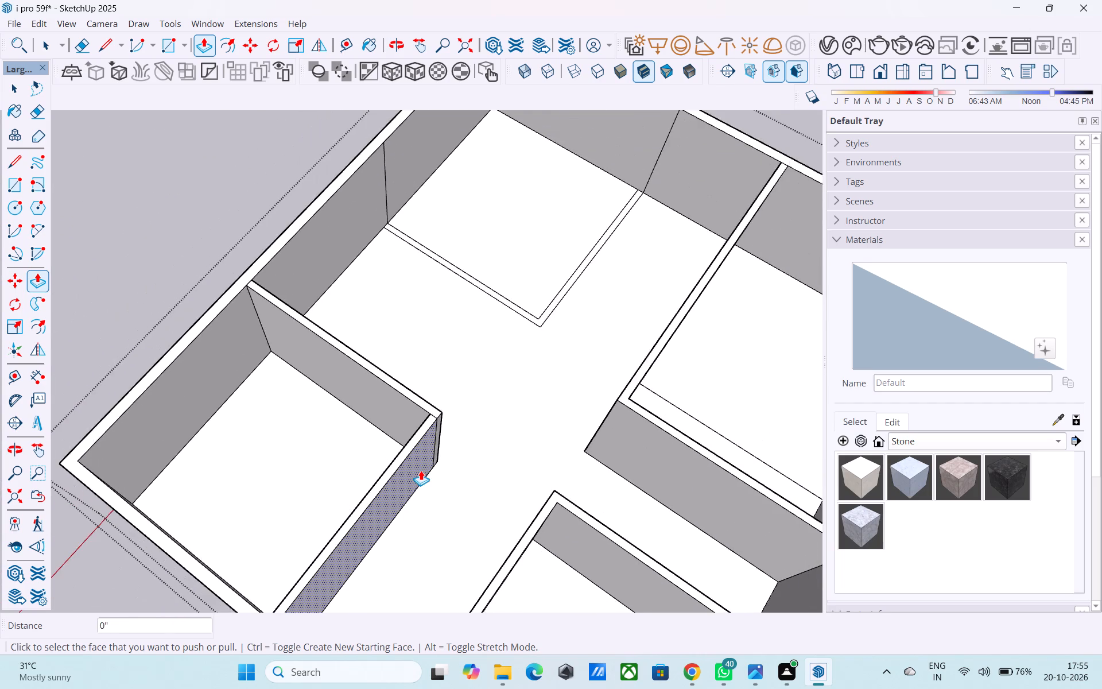
{"action": "scroll", "coordinate": [422, 475], "scroll_direction": "down", "scroll_amount": 20}
{"action": "middle_click_drag", "start_coordinate": [446, 454], "coordinate": [478, 401]}
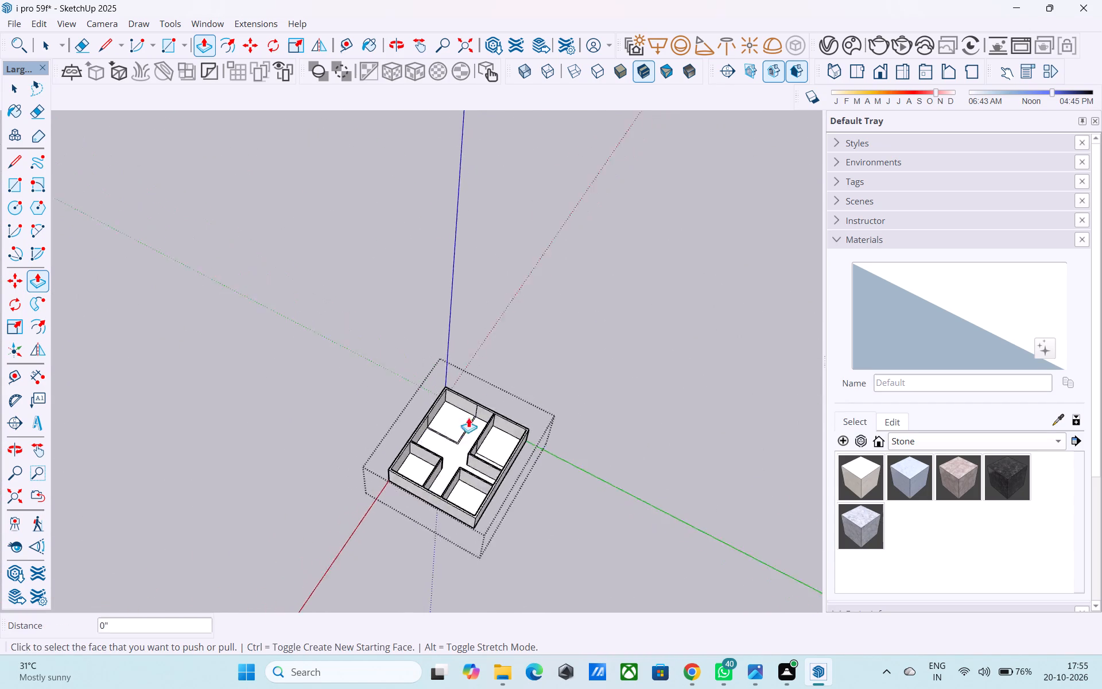
{"action": "scroll", "coordinate": [463, 421], "scroll_direction": "up", "scroll_amount": 20}
{"action": "scroll", "coordinate": [463, 421], "scroll_direction": "up", "scroll_amount": 2}
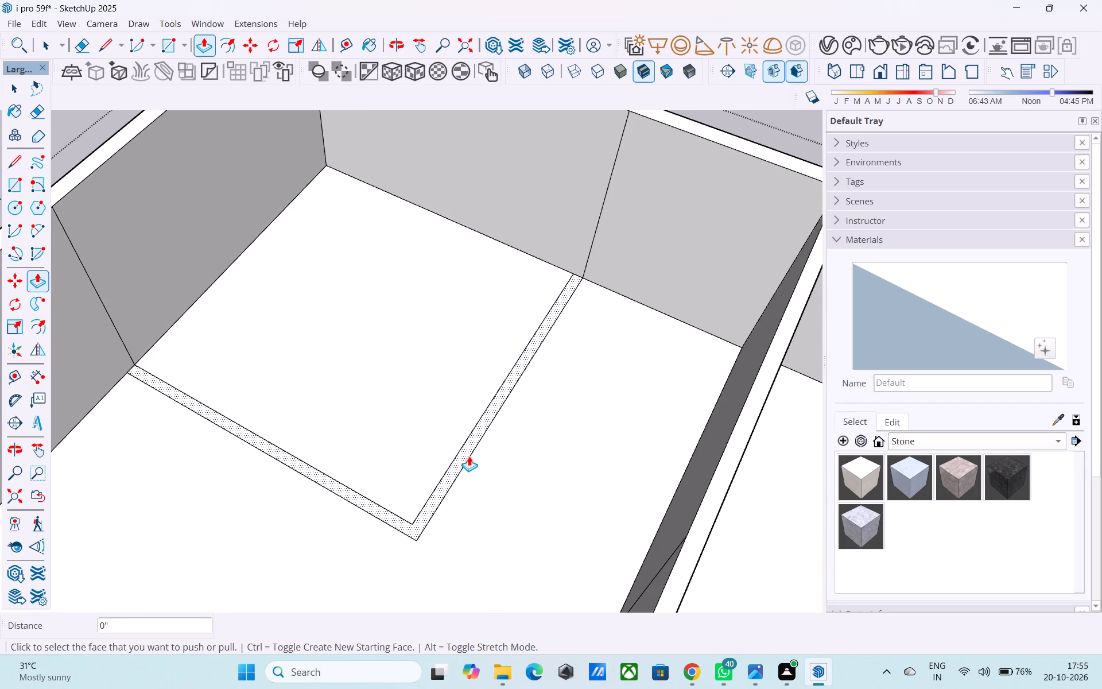
{"action": "scroll", "coordinate": [469, 456], "scroll_direction": "up", "scroll_amount": 7}
{"action": "double_click", "coordinate": [463, 451]}
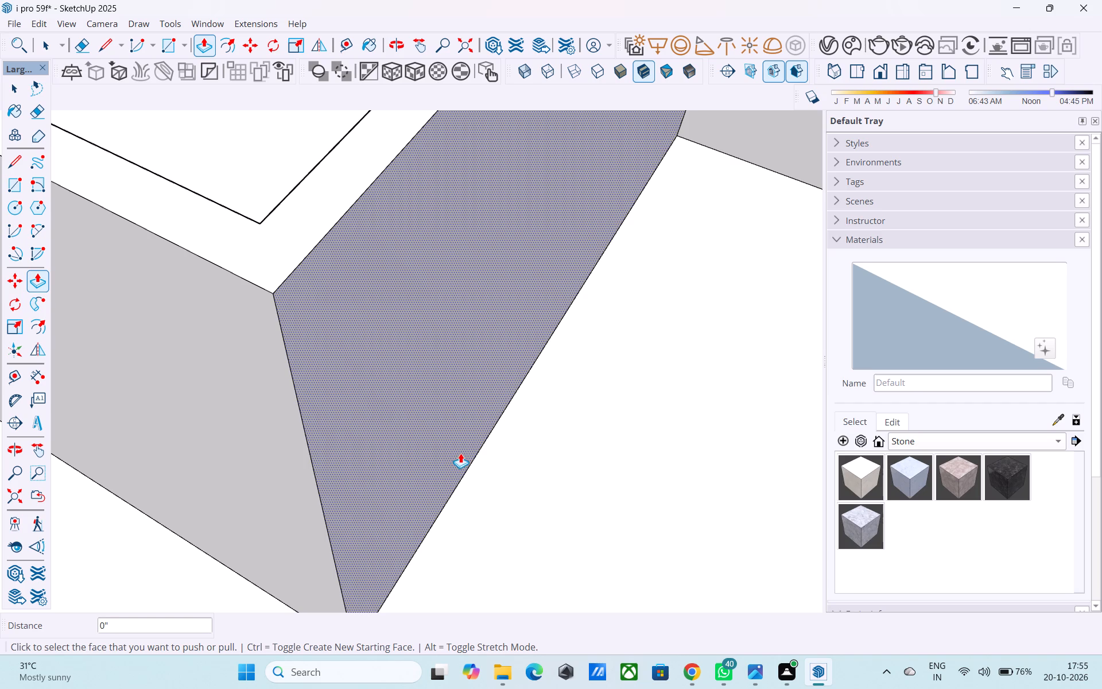
Examine the raised interior walls of the four corner bays and the cross-shaped passage between them.
{"action": "scroll", "coordinate": [460, 453], "scroll_direction": "down", "scroll_amount": 18}
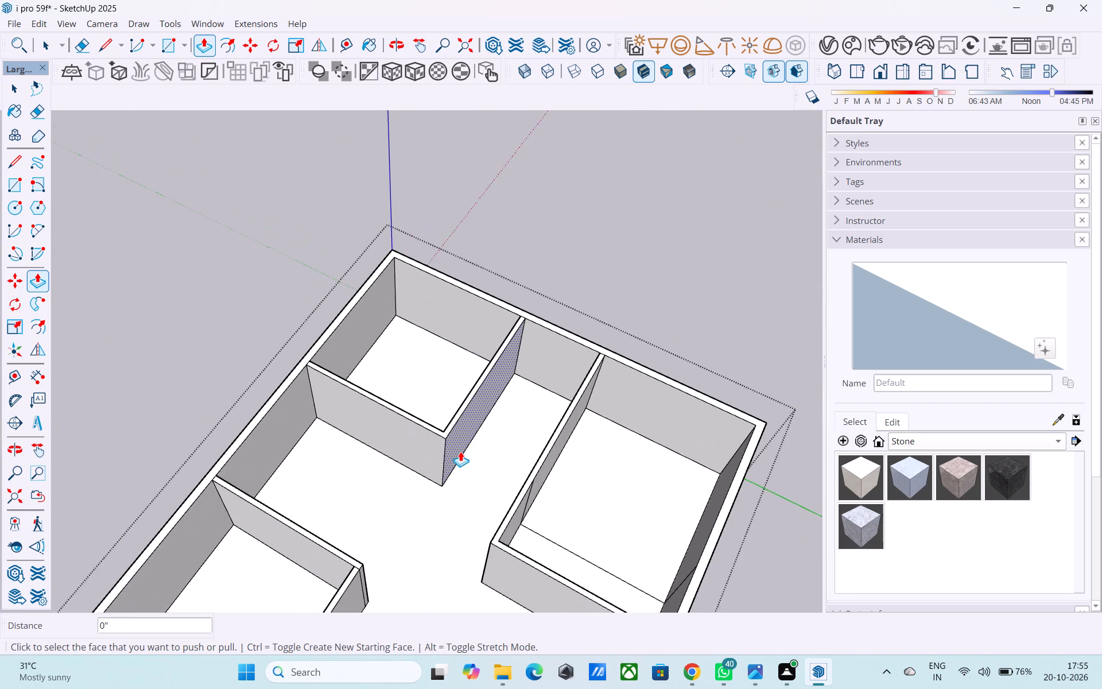
{"action": "scroll", "coordinate": [460, 451], "scroll_direction": "down", "scroll_amount": 12}
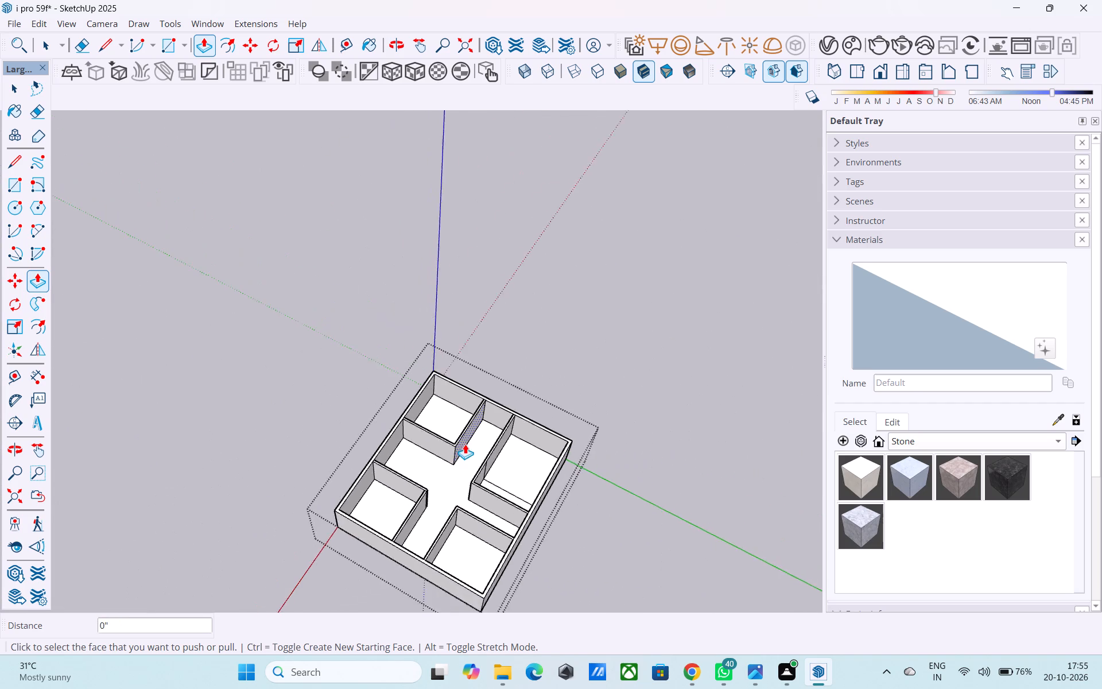
{"action": "scroll", "coordinate": [465, 444], "scroll_direction": "down", "scroll_amount": 3}
{"action": "scroll", "coordinate": [496, 452], "scroll_direction": "up", "scroll_amount": 5}
{"action": "middle_click_drag", "start_coordinate": [495, 452], "coordinate": [523, 422]}
{"action": "scroll", "coordinate": [481, 468], "scroll_direction": "up", "scroll_amount": 5}
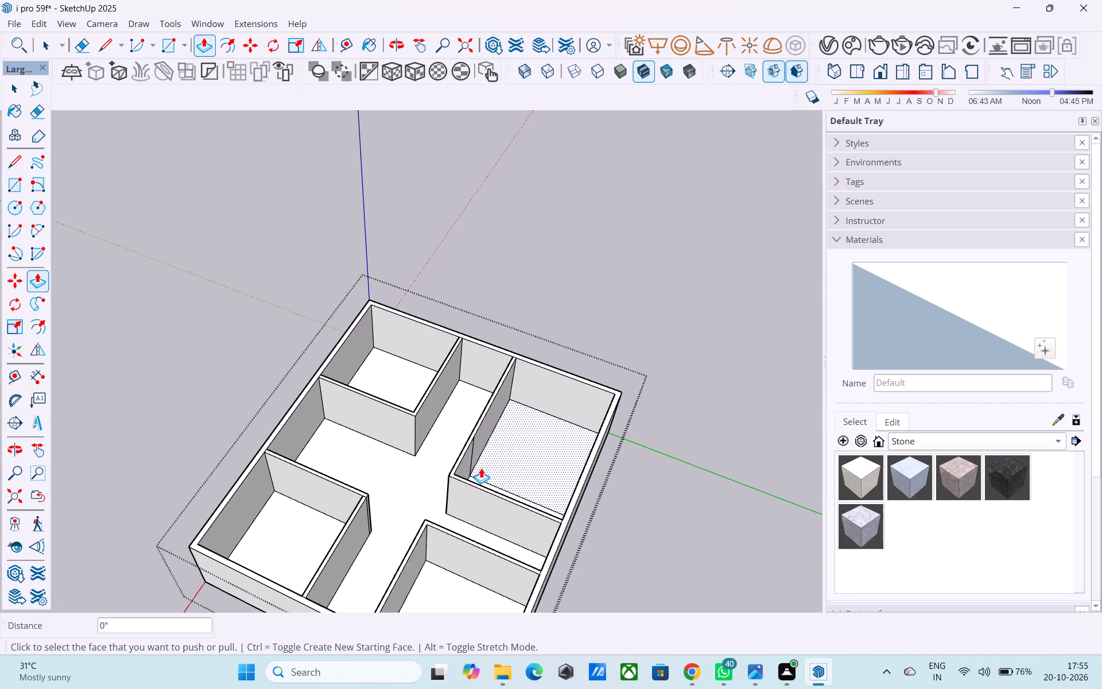
{"action": "middle_click_drag", "start_coordinate": [464, 499], "coordinate": [488, 452]}
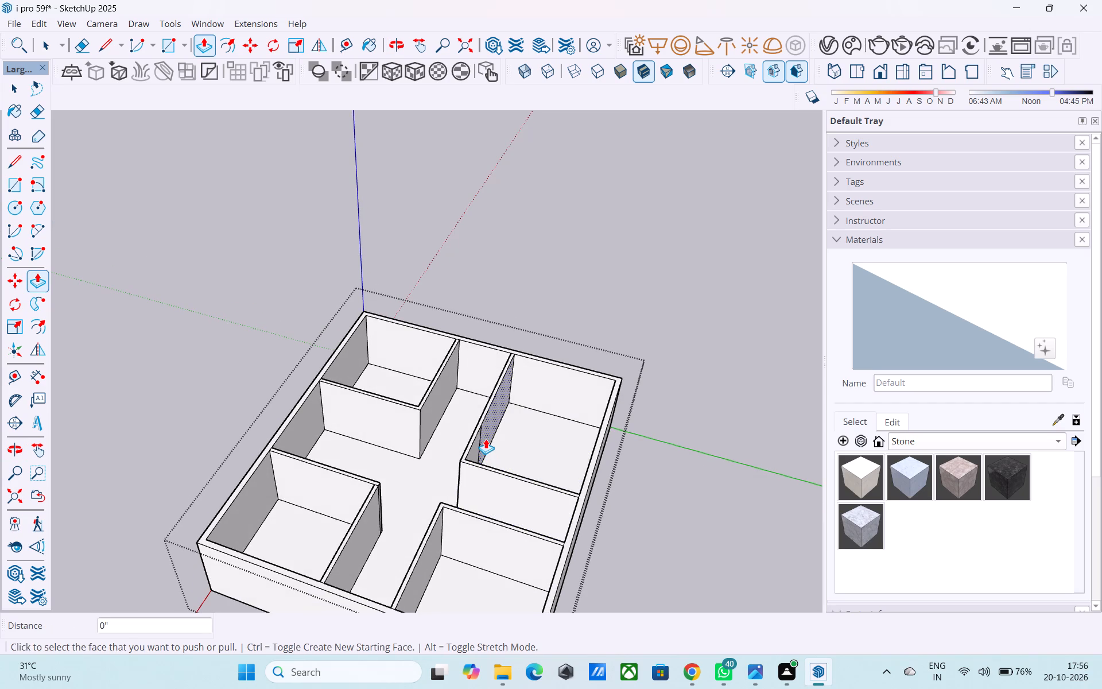
{"action": "middle_click_drag", "start_coordinate": [486, 438], "coordinate": [495, 431]}
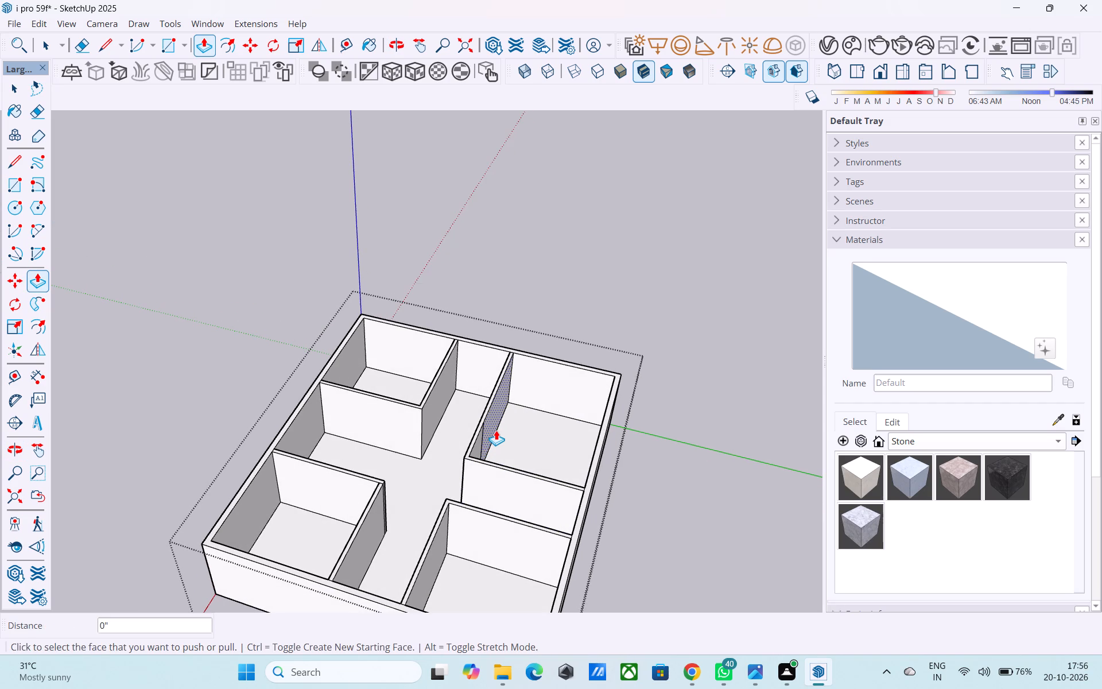
{"action": "middle_click_drag", "start_coordinate": [496, 429], "coordinate": [538, 411]}
{"action": "scroll", "coordinate": [538, 411], "scroll_direction": "up", "scroll_amount": 1}
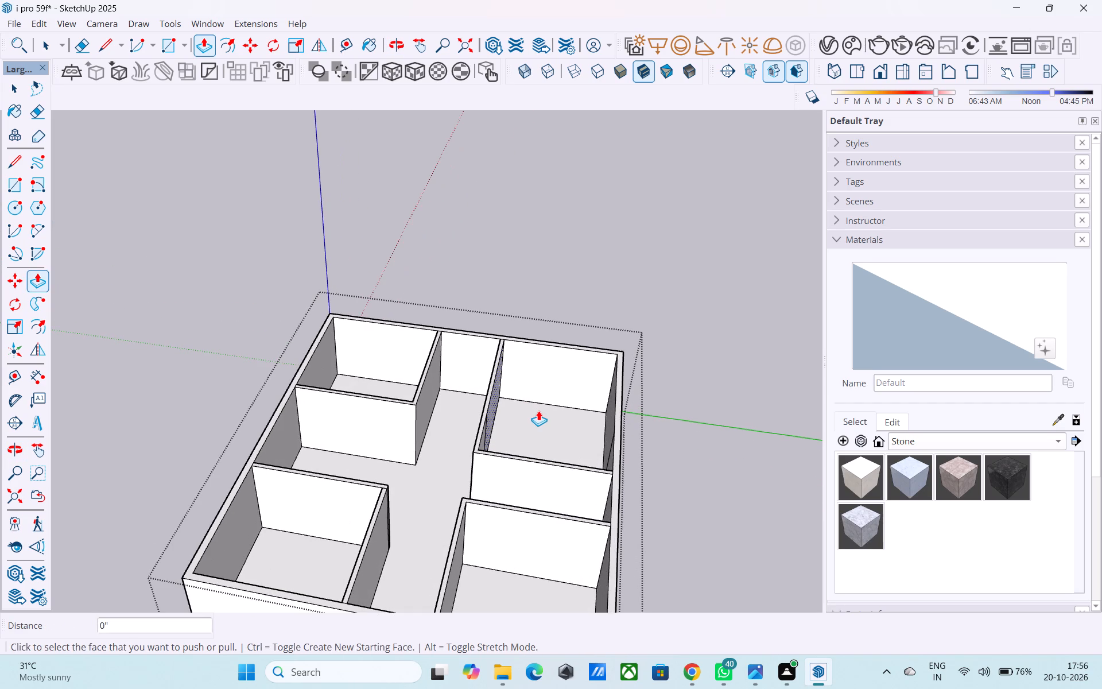
Erase the stray vertical edges on the wall faces of the larger bay at the green-axis end.
{"action": "scroll", "coordinate": [518, 451], "scroll_direction": "down", "scroll_amount": 2}
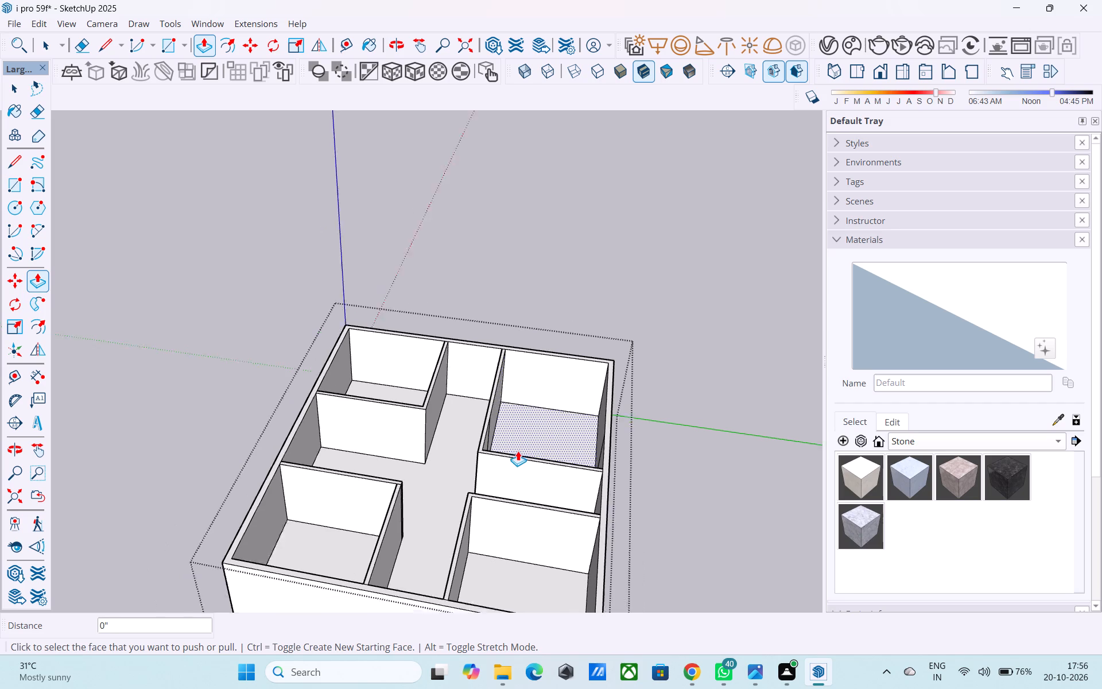
{"action": "scroll", "coordinate": [518, 451], "scroll_direction": "down", "scroll_amount": 1}
{"action": "middle_click", "coordinate": [532, 424]}
{"action": "scroll", "coordinate": [534, 419], "scroll_direction": "down", "scroll_amount": 2}
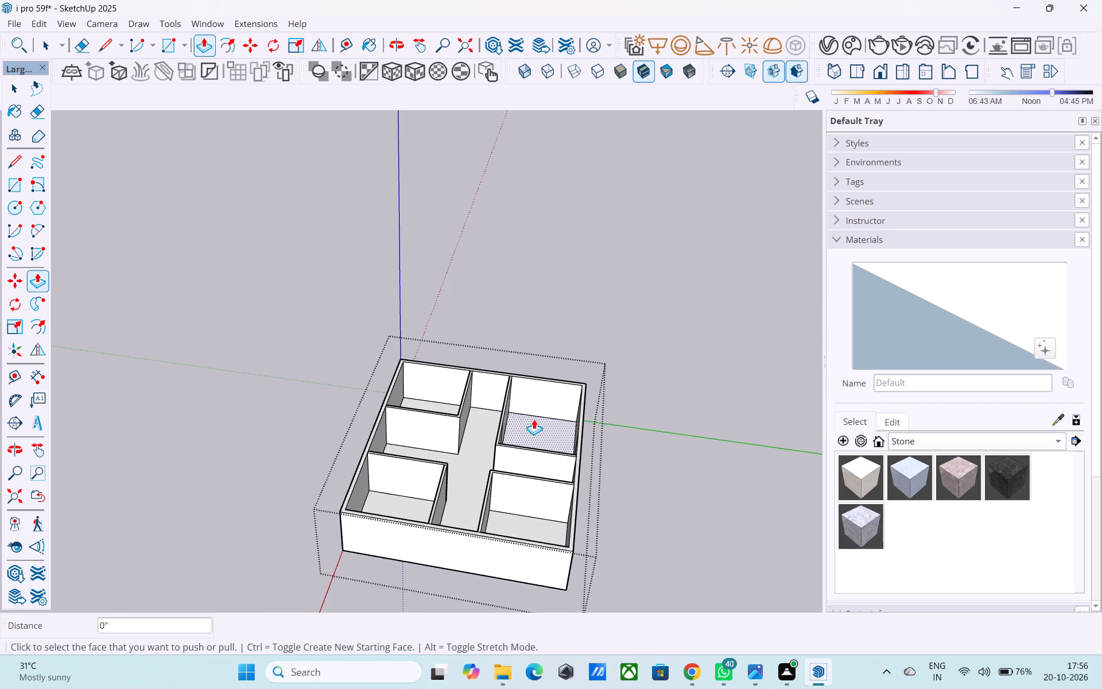
{"action": "scroll", "coordinate": [534, 419], "scroll_direction": "down", "scroll_amount": 2}
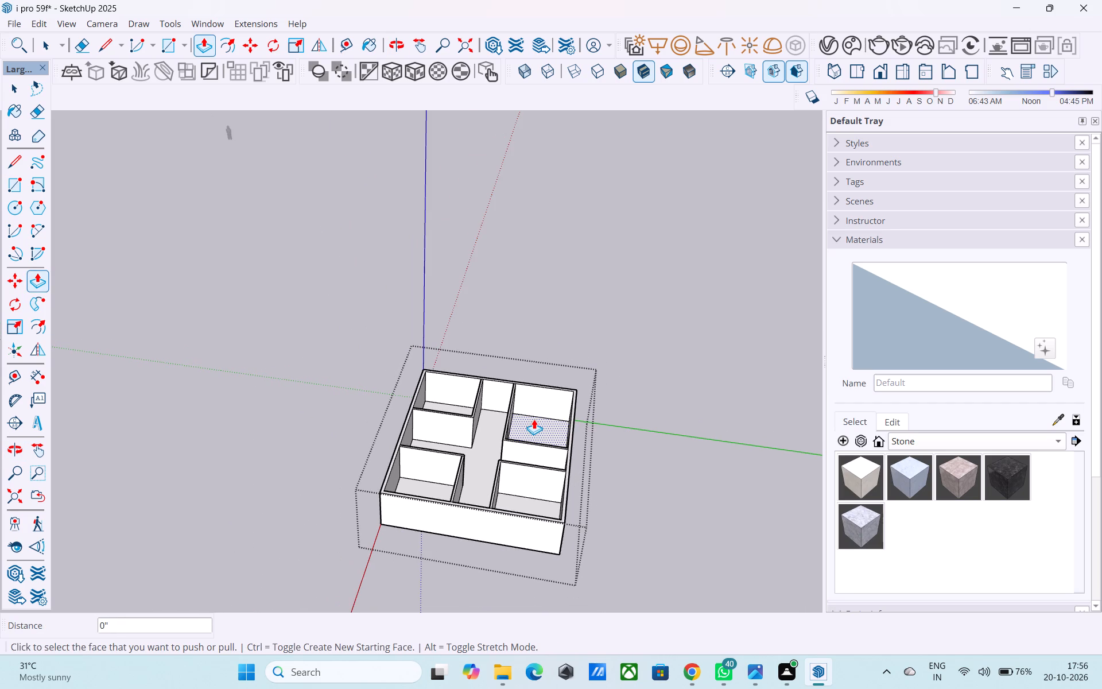
{"action": "middle_click_drag", "start_coordinate": [534, 419], "coordinate": [505, 426]}
{"action": "scroll", "coordinate": [474, 414], "scroll_direction": "down", "scroll_amount": 2}
{"action": "middle_click_drag", "start_coordinate": [366, 554], "coordinate": [443, 448]}
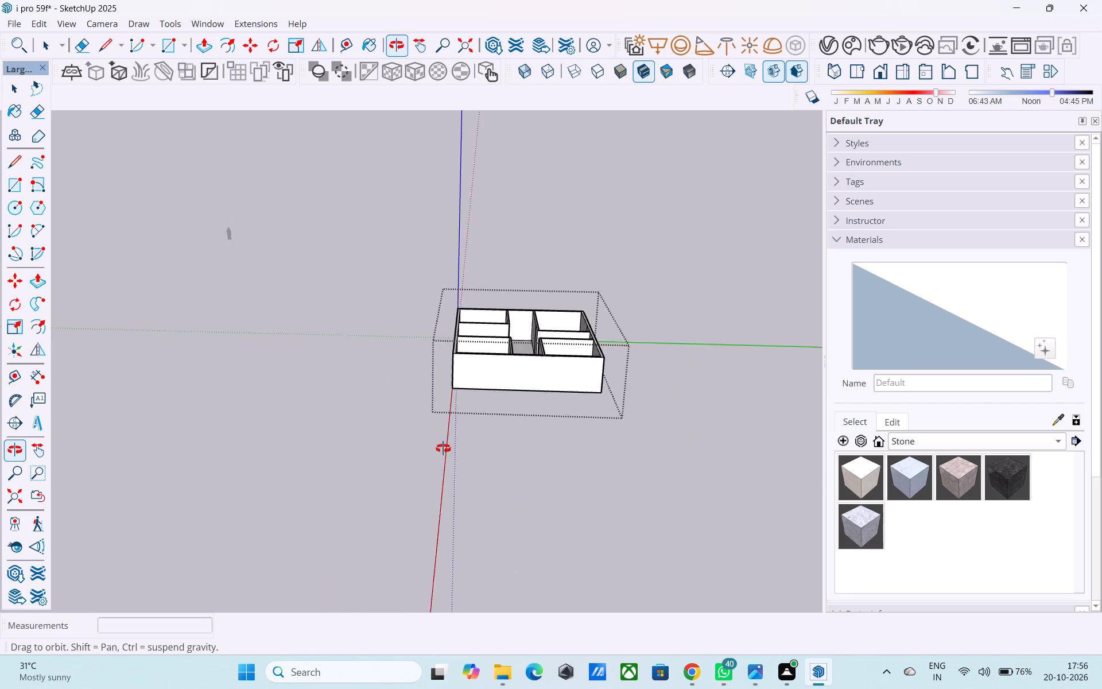
{"action": "middle_click_drag", "start_coordinate": [443, 448], "coordinate": [444, 448]}
{"action": "scroll", "coordinate": [544, 294], "scroll_direction": "up", "scroll_amount": 9}
{"action": "scroll", "coordinate": [514, 333], "scroll_direction": "up", "scroll_amount": 1}
{"action": "middle_click_drag", "start_coordinate": [514, 334], "coordinate": [681, 459]}
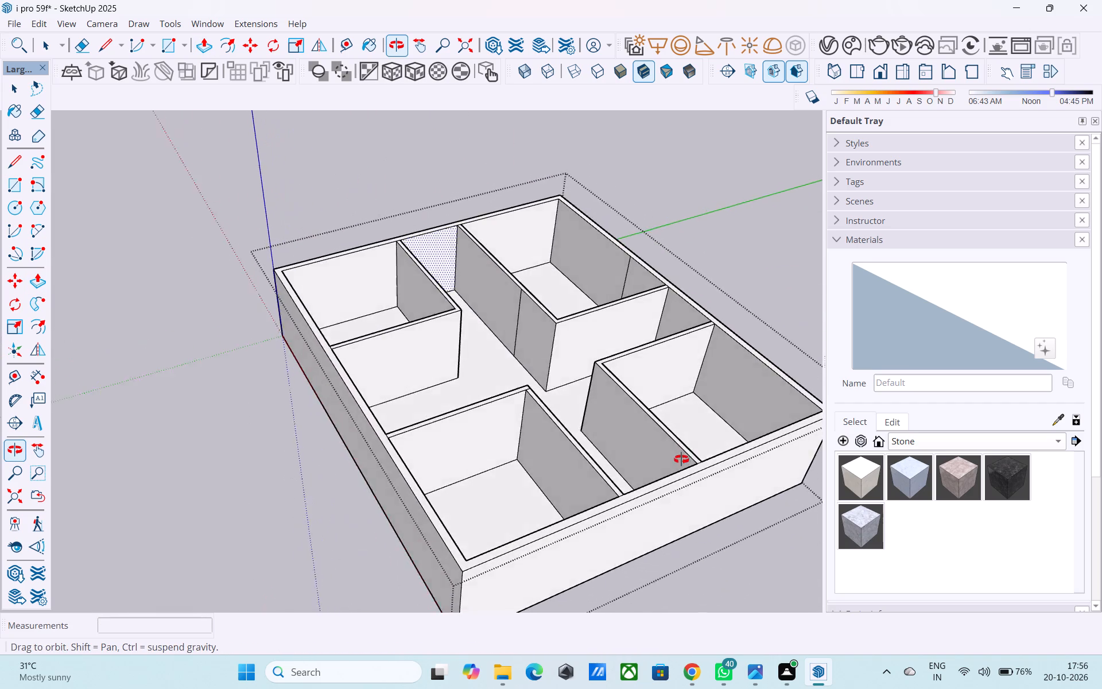
{"action": "middle_click_drag", "start_coordinate": [681, 459], "coordinate": [724, 455]}
{"action": "left_click", "coordinate": [82, 47]}
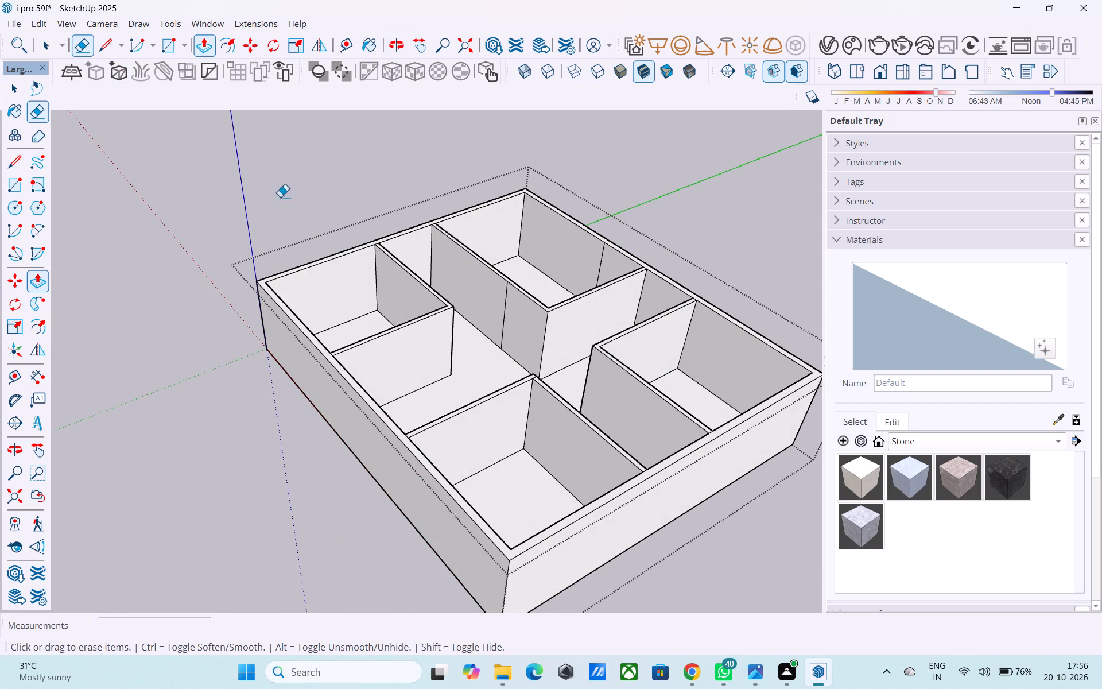
{"action": "scroll", "coordinate": [515, 300], "scroll_direction": "up", "scroll_amount": 4}
{"action": "left_click_drag", "start_coordinate": [504, 300], "coordinate": [484, 297]}
{"action": "left_click_drag", "start_coordinate": [643, 251], "coordinate": [591, 234]}
{"action": "scroll", "coordinate": [426, 274], "scroll_direction": "down", "scroll_amount": 6}
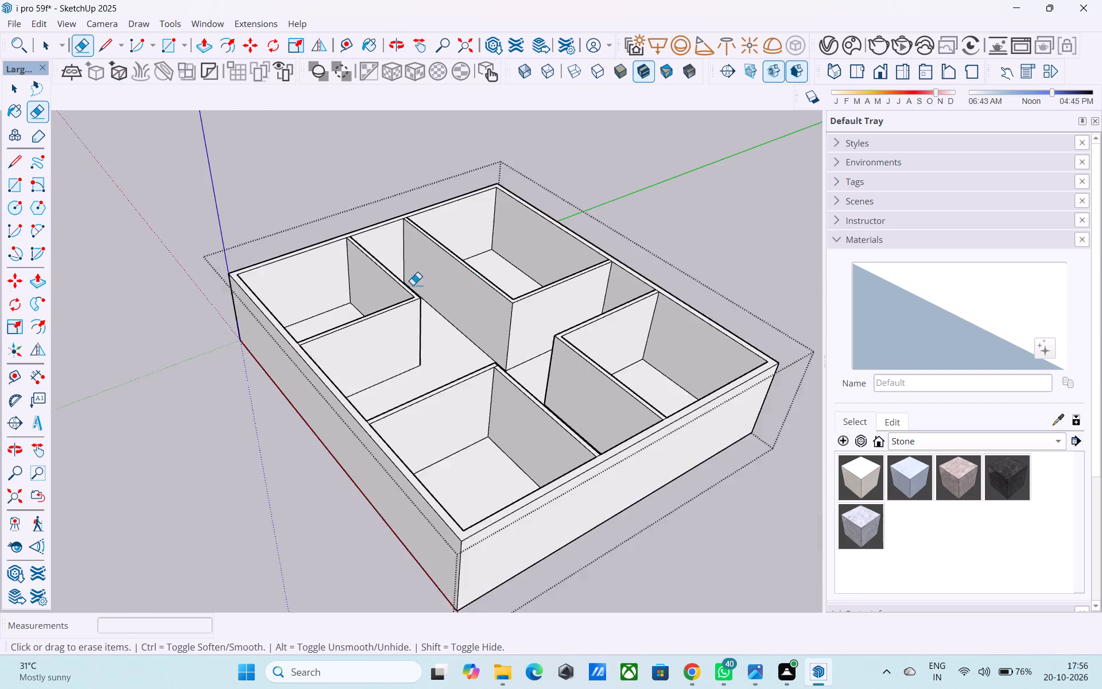
Examine the perimeter and interior walls from all sides for leftover edges.
{"action": "middle_click_drag", "start_coordinate": [536, 284], "coordinate": [0, 274]}
{"action": "middle_click_drag", "start_coordinate": [298, 281], "coordinate": [499, 298]}
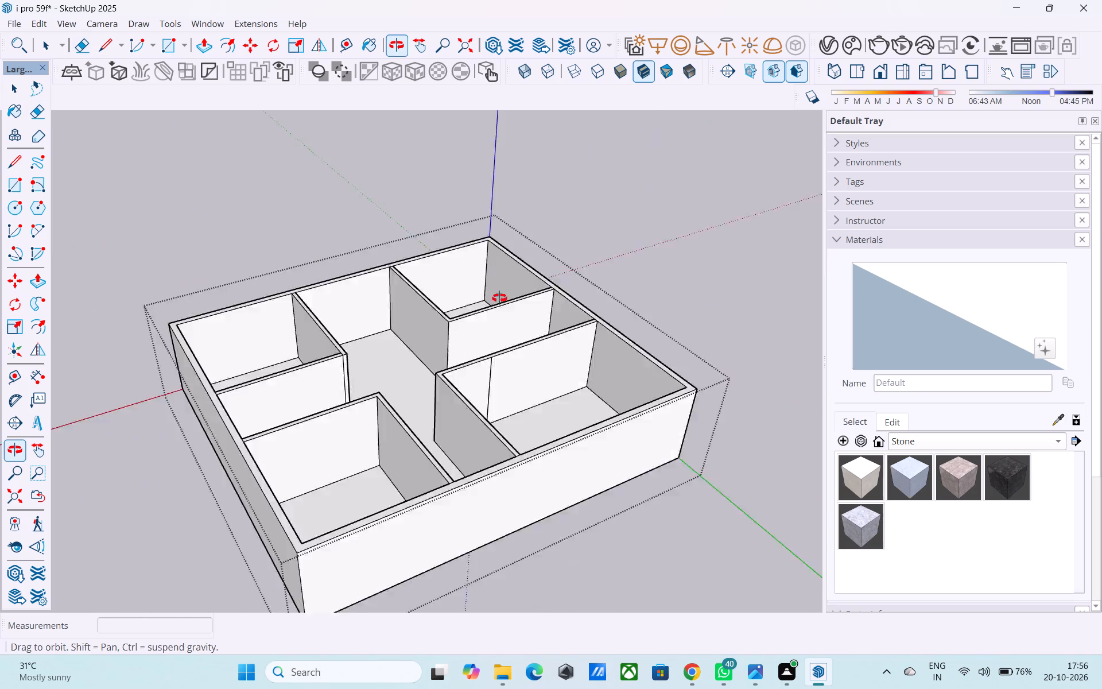
{"action": "middle_click_drag", "start_coordinate": [499, 298], "coordinate": [845, 274]}
{"action": "middle_click_drag", "start_coordinate": [358, 287], "coordinate": [37, 289]}
{"action": "middle_click_drag", "start_coordinate": [432, 307], "coordinate": [35, 308]}
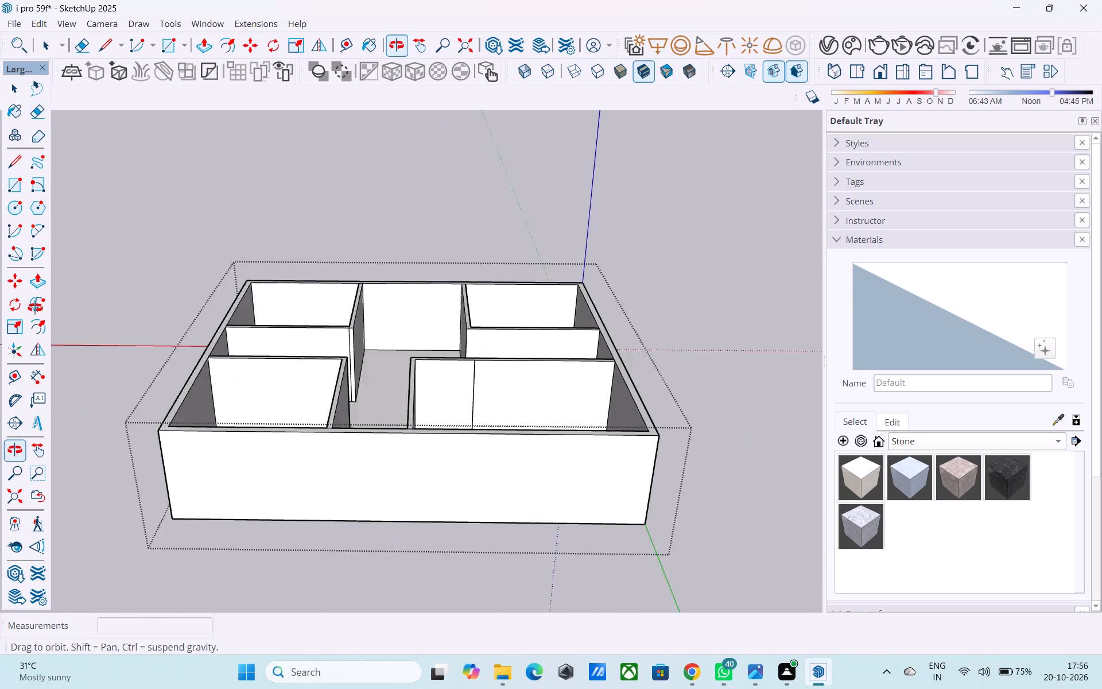
{"action": "middle_click_drag", "start_coordinate": [35, 308], "coordinate": [1048, 334]}
{"action": "scroll", "coordinate": [444, 356], "scroll_direction": "up", "scroll_amount": 5}
{"action": "scroll", "coordinate": [449, 338], "scroll_direction": "down", "scroll_amount": 3}
{"action": "middle_click_drag", "start_coordinate": [448, 343], "coordinate": [453, 427]}
{"action": "scroll", "coordinate": [443, 353], "scroll_direction": "down", "scroll_amount": 11}
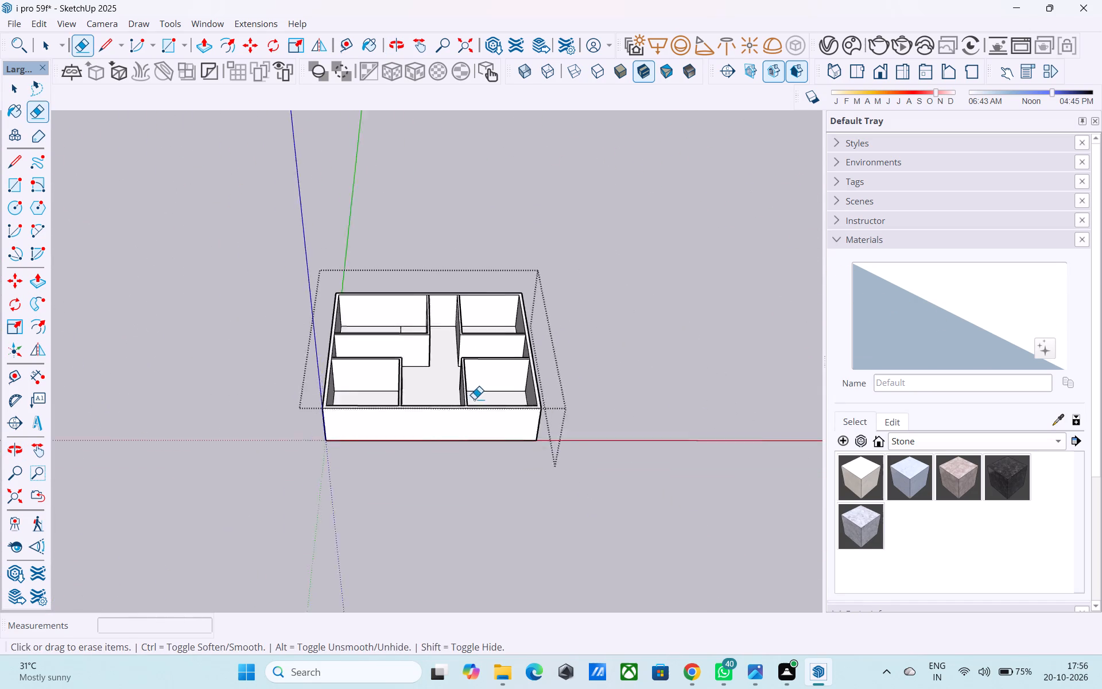
{"action": "middle_click_drag", "start_coordinate": [474, 399], "coordinate": [184, 305]}
{"action": "scroll", "coordinate": [417, 312], "scroll_direction": "down", "scroll_amount": 4}
{"action": "middle_click_drag", "start_coordinate": [429, 334], "coordinate": [115, 256]}
{"action": "scroll", "coordinate": [339, 304], "scroll_direction": "up", "scroll_amount": 5}
{"action": "middle_click_drag", "start_coordinate": [373, 300], "coordinate": [427, 390]}
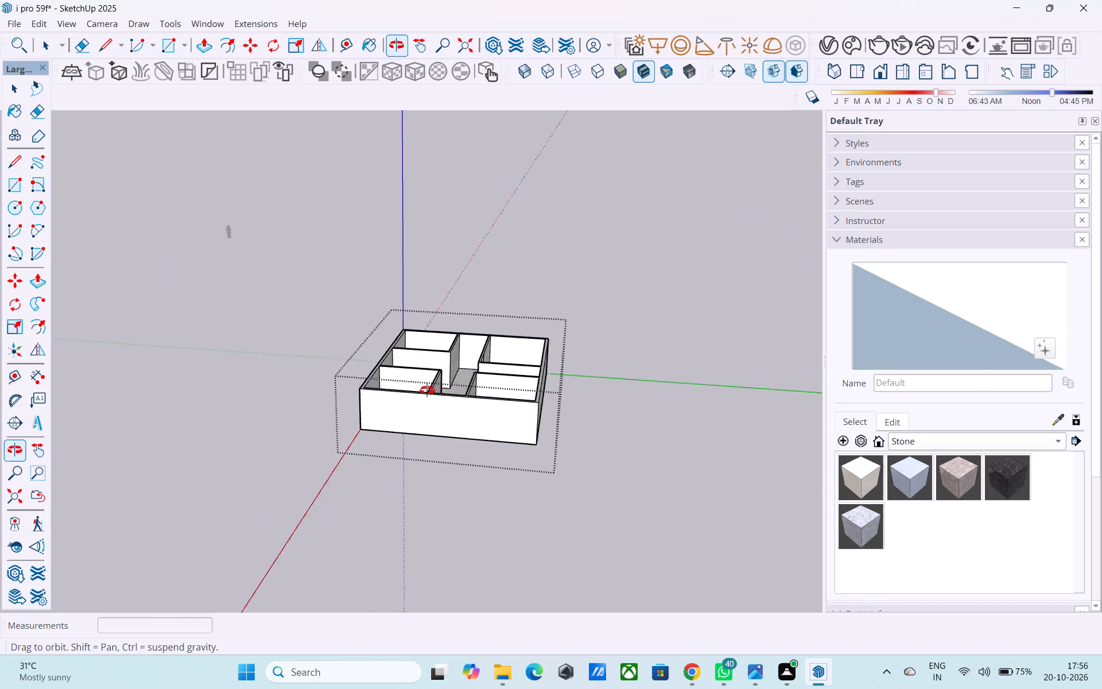
{"action": "middle_click_drag", "start_coordinate": [427, 390], "coordinate": [534, 416]}
{"action": "scroll", "coordinate": [430, 344], "scroll_direction": "up", "scroll_amount": 13}
Make a single group from all the connected wall and floor geometry.
{"action": "key", "text": "space"}
{"action": "scroll", "coordinate": [329, 309], "scroll_direction": "down", "scroll_amount": 6}
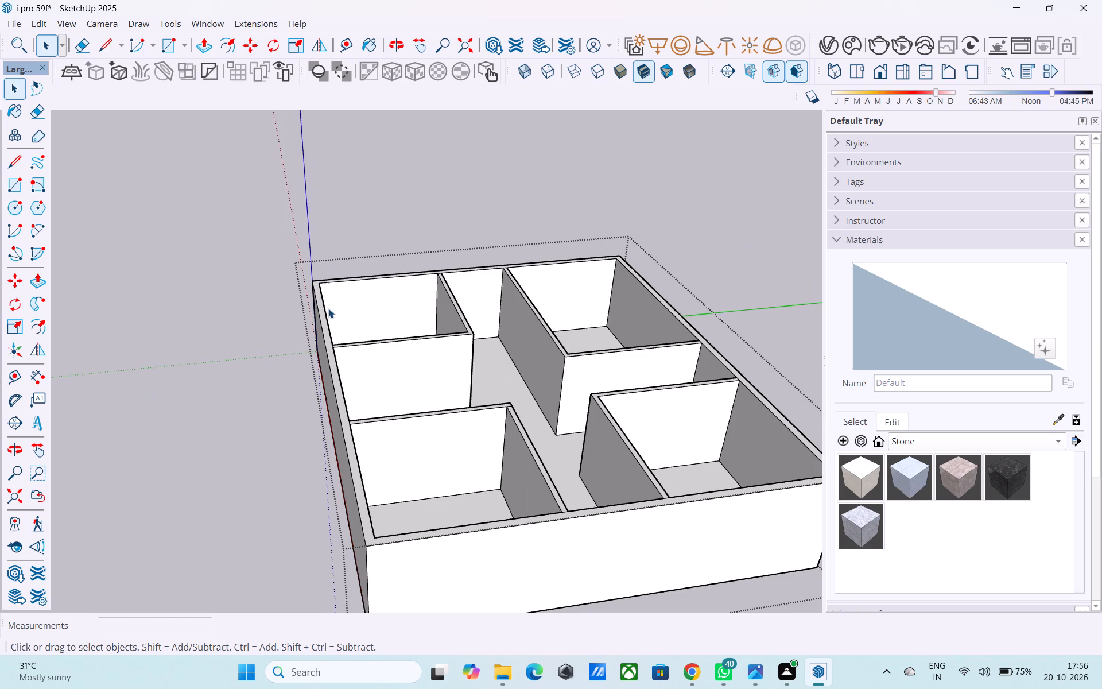
{"action": "scroll", "coordinate": [322, 301], "scroll_direction": "down", "scroll_amount": 6}
{"action": "scroll", "coordinate": [386, 369], "scroll_direction": "up", "scroll_amount": 4}
{"action": "scroll", "coordinate": [387, 364], "scroll_direction": "down", "scroll_amount": 5}
{"action": "scroll", "coordinate": [409, 407], "scroll_direction": "up", "scroll_amount": 3}
{"action": "middle_click_drag", "start_coordinate": [404, 397], "coordinate": [397, 371]}
{"action": "triple_click", "coordinate": [407, 412]}
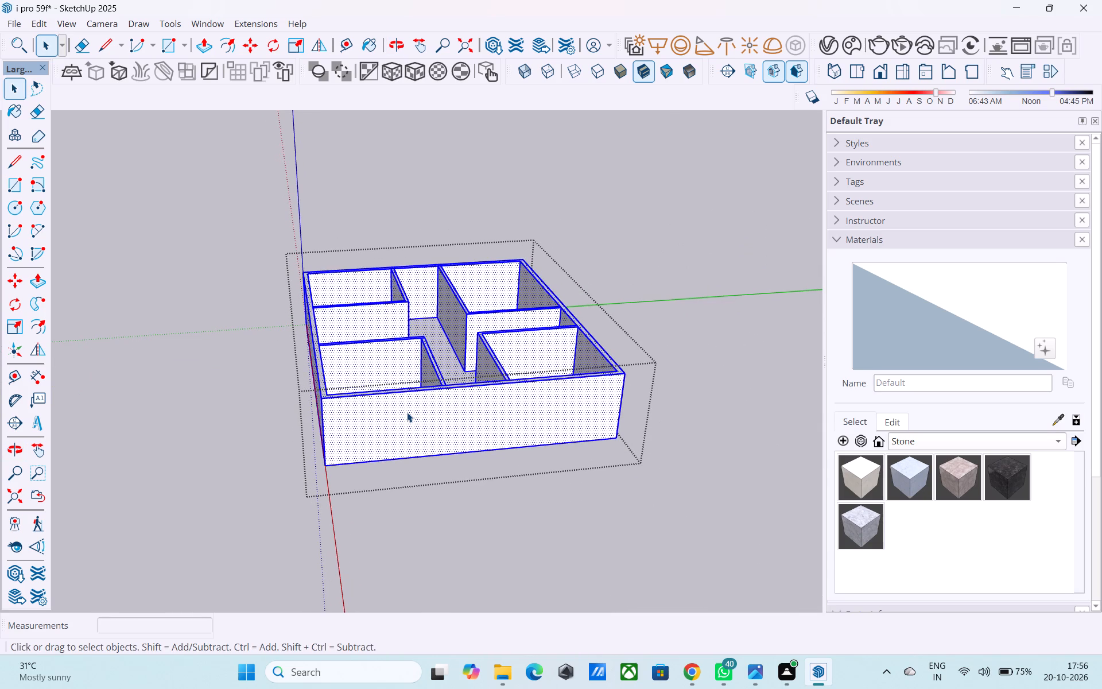
{"action": "right_click", "coordinate": [407, 412]}
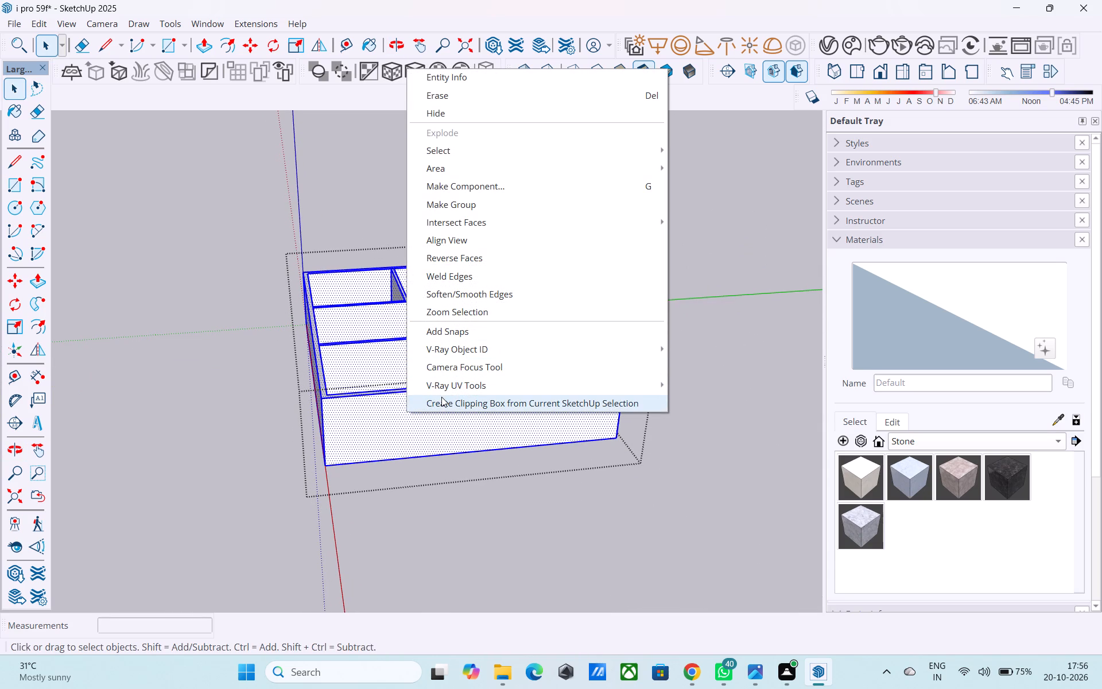
{"action": "left_click", "coordinate": [464, 206]}
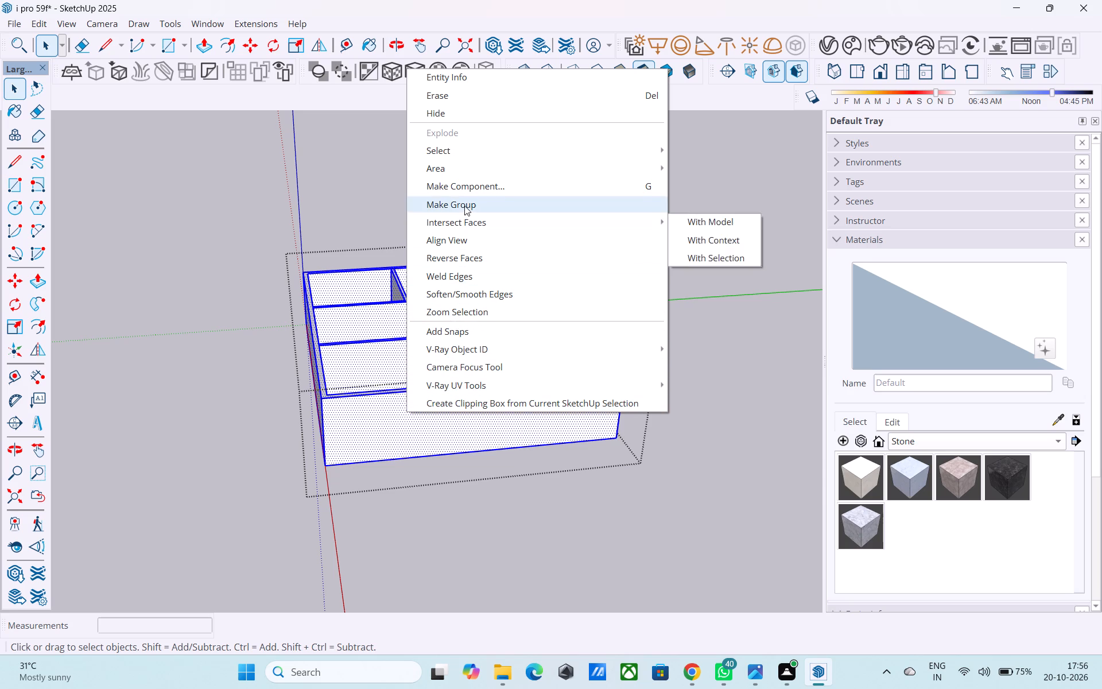
{"action": "left_click", "coordinate": [606, 514]}
{"action": "scroll", "coordinate": [398, 396], "scroll_direction": "up", "scroll_amount": 4}
{"action": "left_click", "coordinate": [387, 400]}
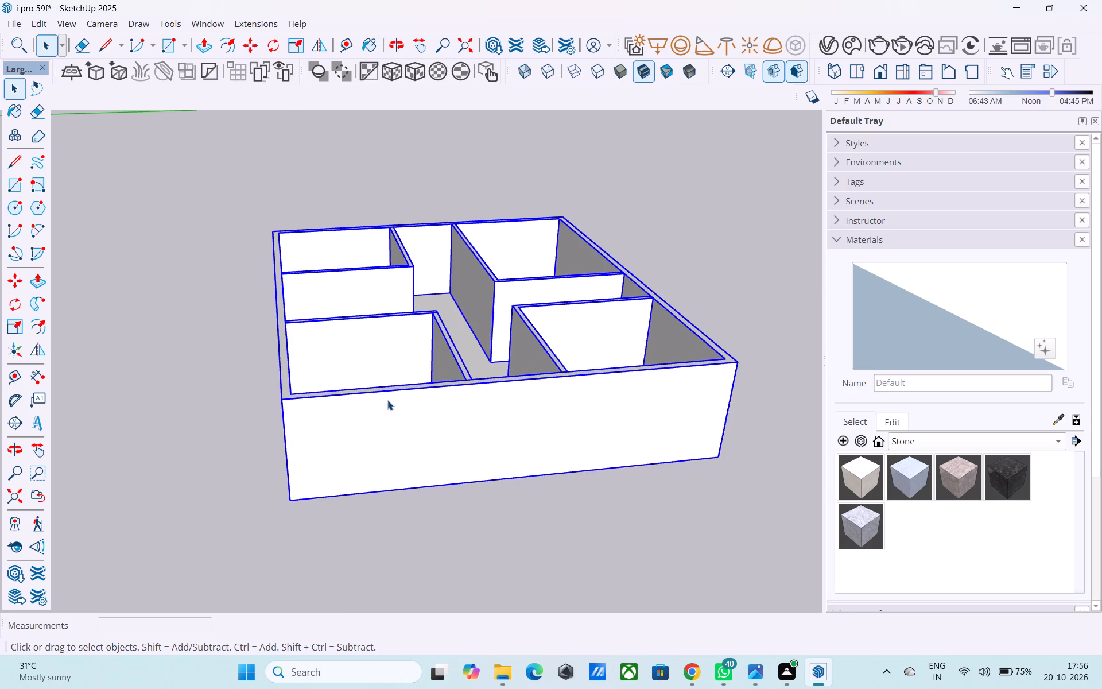
Inside the outer group, draw a 21' 9" by 14' 9" rectangle between the inner wall-top corners of the larger bay at the green-axis end.
{"action": "middle_click_drag", "start_coordinate": [342, 325], "coordinate": [343, 327]}
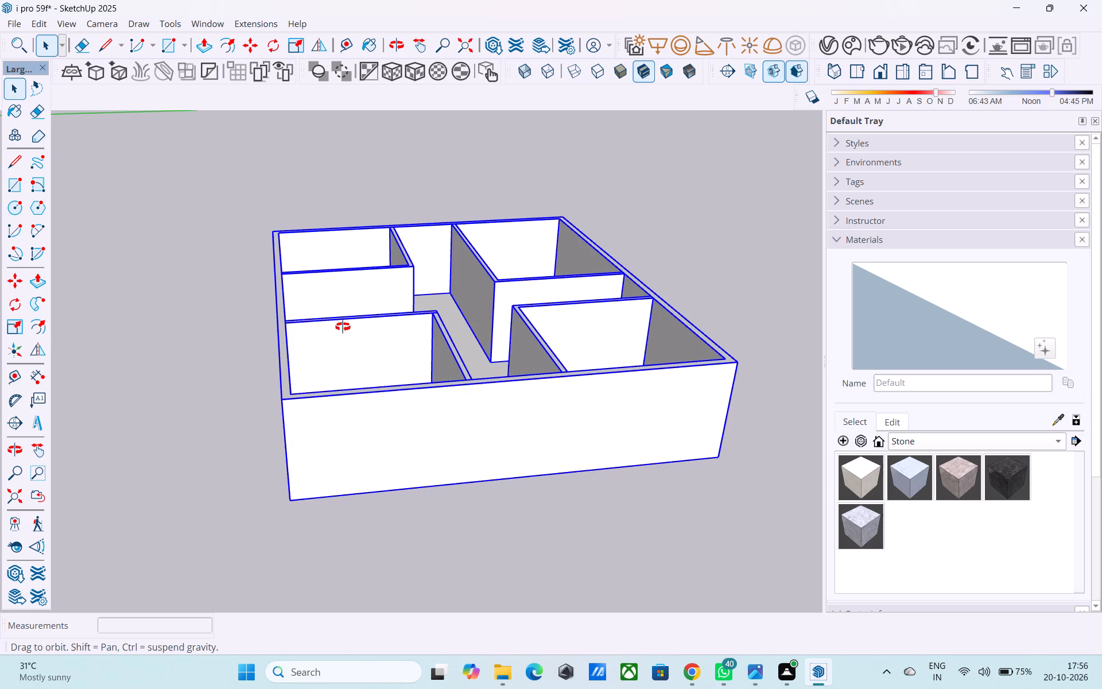
{"action": "middle_click_drag", "start_coordinate": [343, 327], "coordinate": [445, 303]}
{"action": "scroll", "coordinate": [445, 303], "scroll_direction": "up", "scroll_amount": 1}
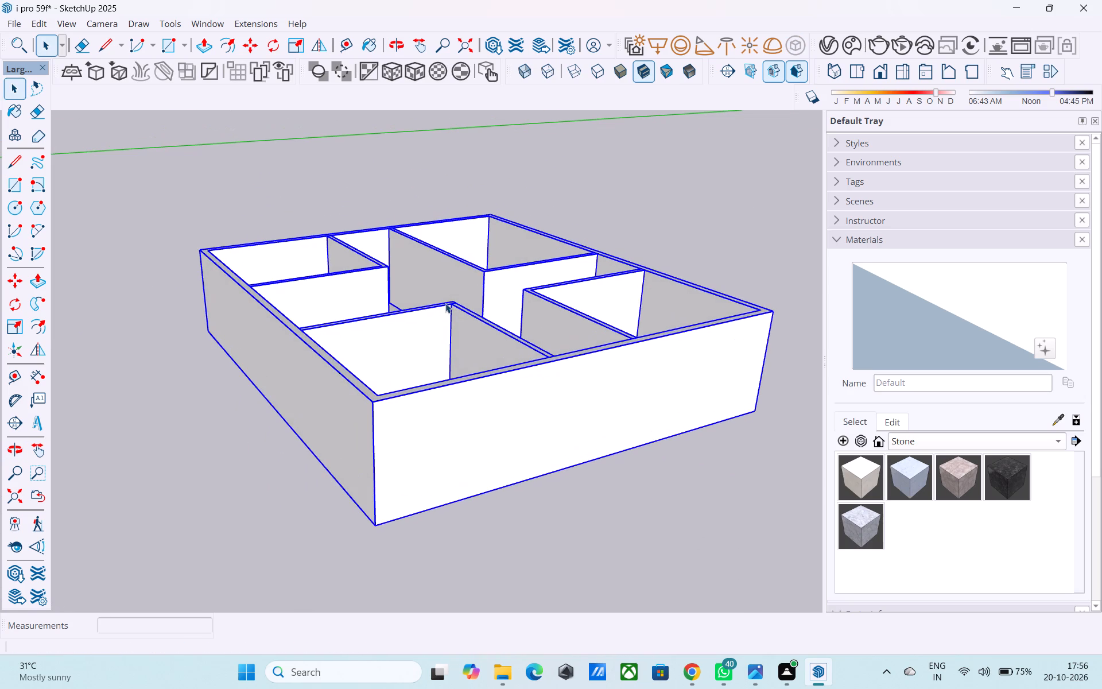
{"action": "scroll", "coordinate": [426, 353], "scroll_direction": "down", "scroll_amount": 1}
{"action": "scroll", "coordinate": [406, 312], "scroll_direction": "up", "scroll_amount": 2}
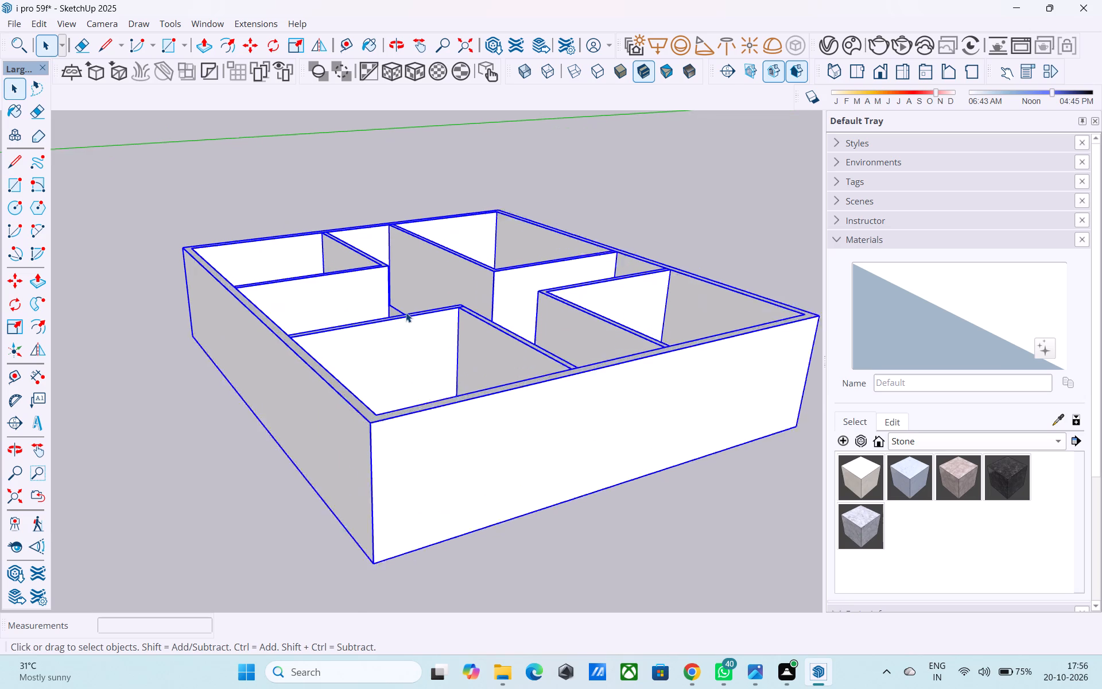
{"action": "scroll", "coordinate": [406, 312], "scroll_direction": "up", "scroll_amount": 2}
{"action": "left_click", "coordinate": [405, 311]}
{"action": "double_click", "coordinate": [395, 348]}
{"action": "middle_click_drag", "start_coordinate": [382, 322], "coordinate": [428, 510]}
{"action": "scroll", "coordinate": [424, 484], "scroll_direction": "down", "scroll_amount": 2}
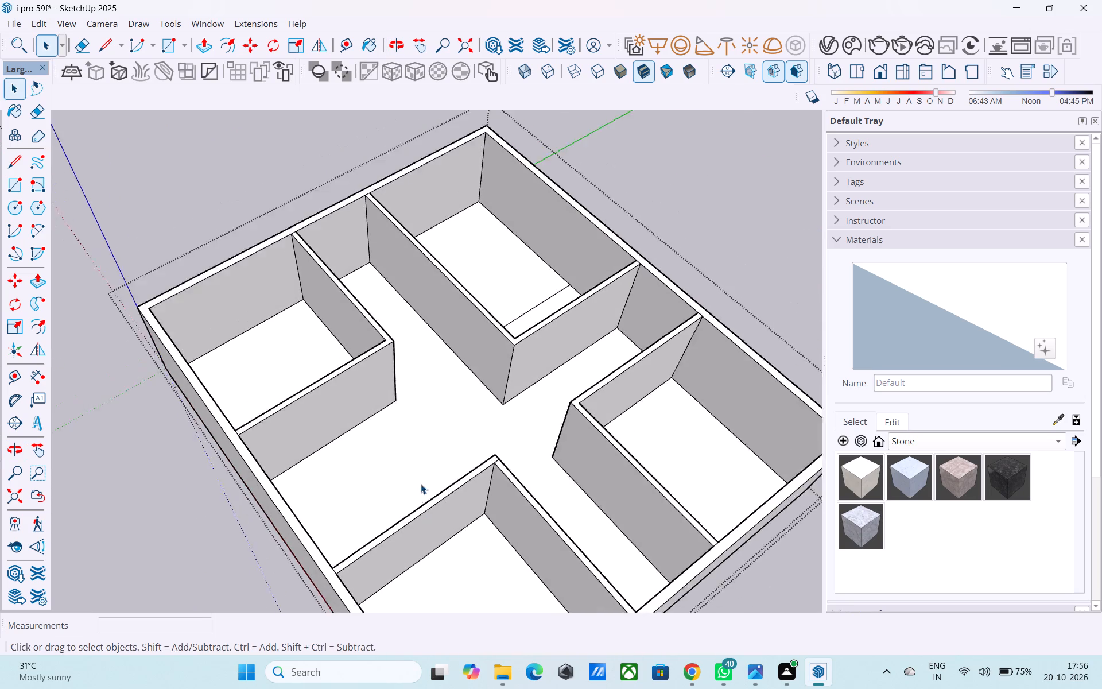
{"action": "scroll", "coordinate": [421, 484], "scroll_direction": "down", "scroll_amount": 4}
{"action": "middle_click_drag", "start_coordinate": [455, 318], "coordinate": [606, 314]}
{"action": "scroll", "coordinate": [427, 264], "scroll_direction": "up", "scroll_amount": 8}
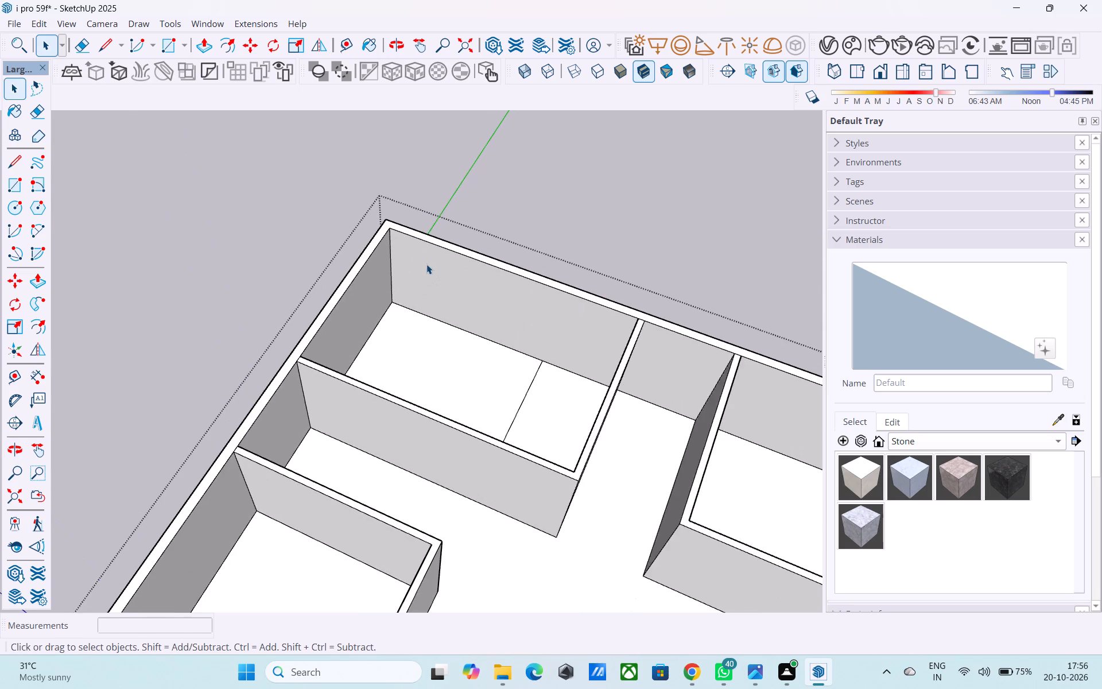
{"action": "key", "text": "r"}
{"action": "left_click", "coordinate": [382, 227]}
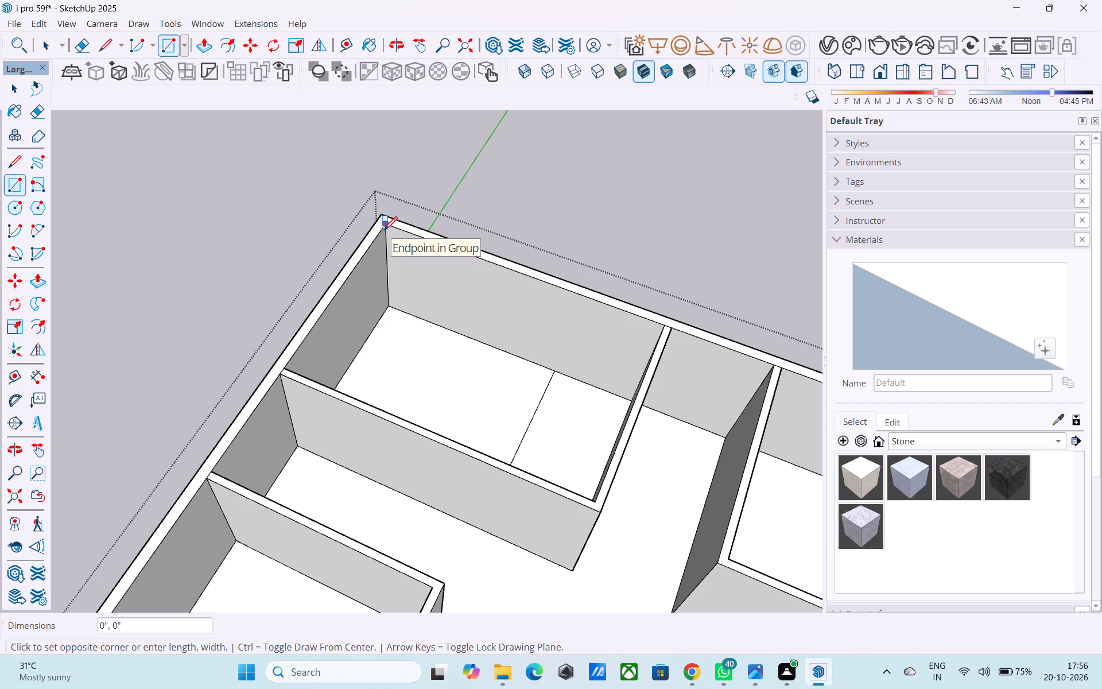
{"action": "left_click", "coordinate": [589, 497]}
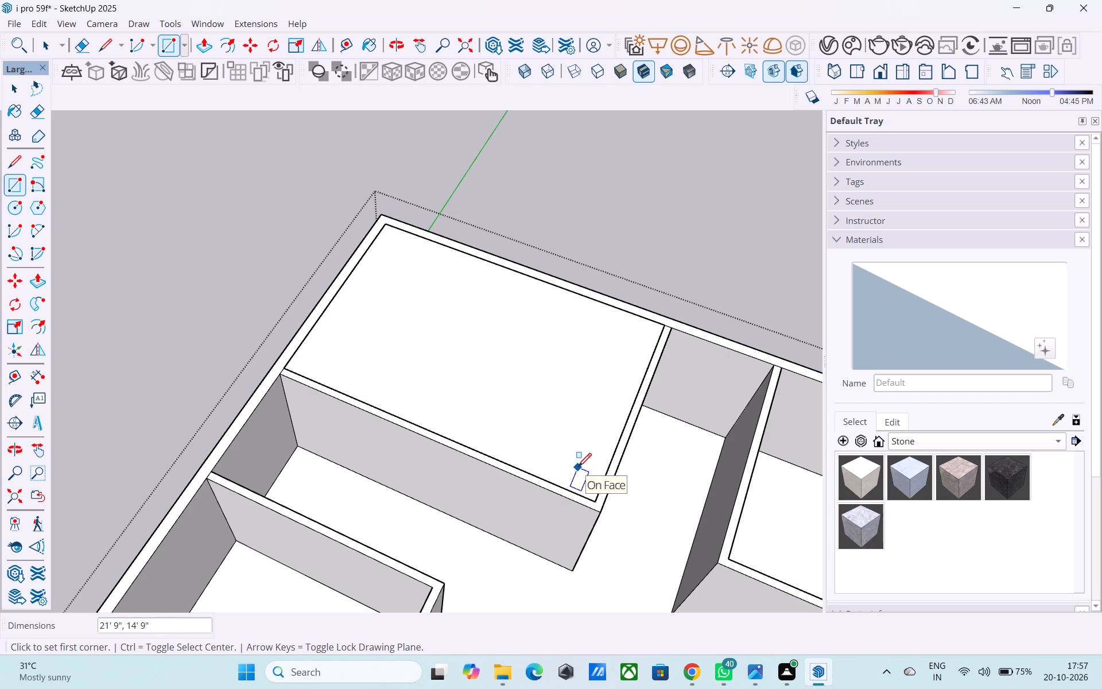
Reverse the new rectangular face covering the larger bay.
{"action": "key", "text": "space"}
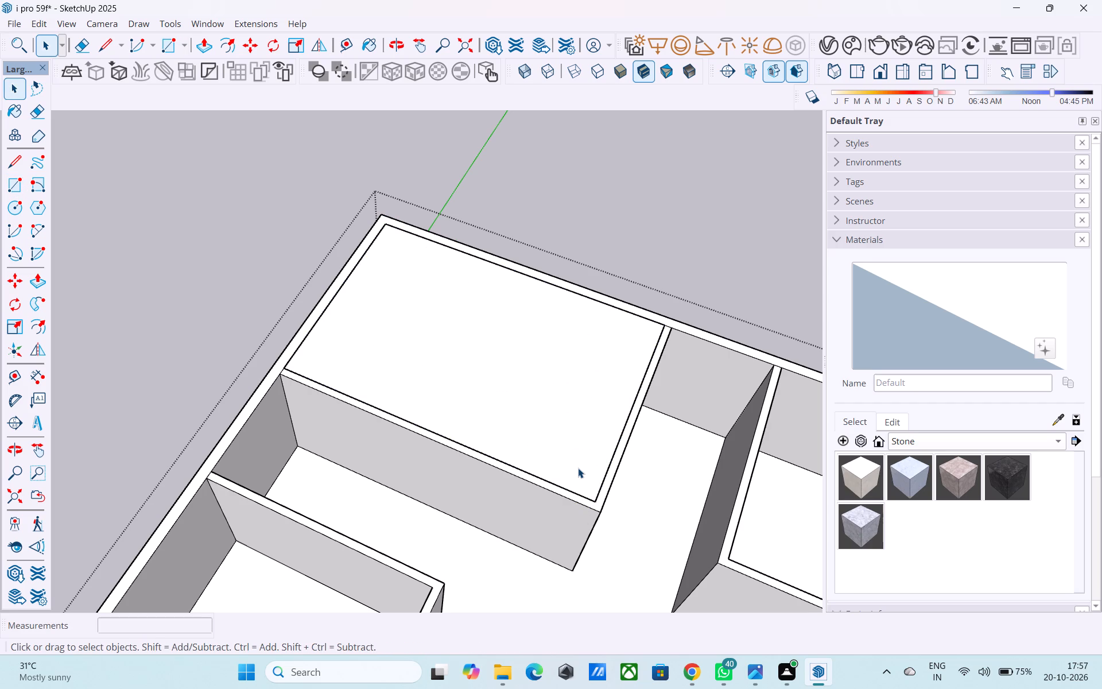
{"action": "left_click", "coordinate": [576, 466]}
{"action": "right_click", "coordinate": [576, 466]}
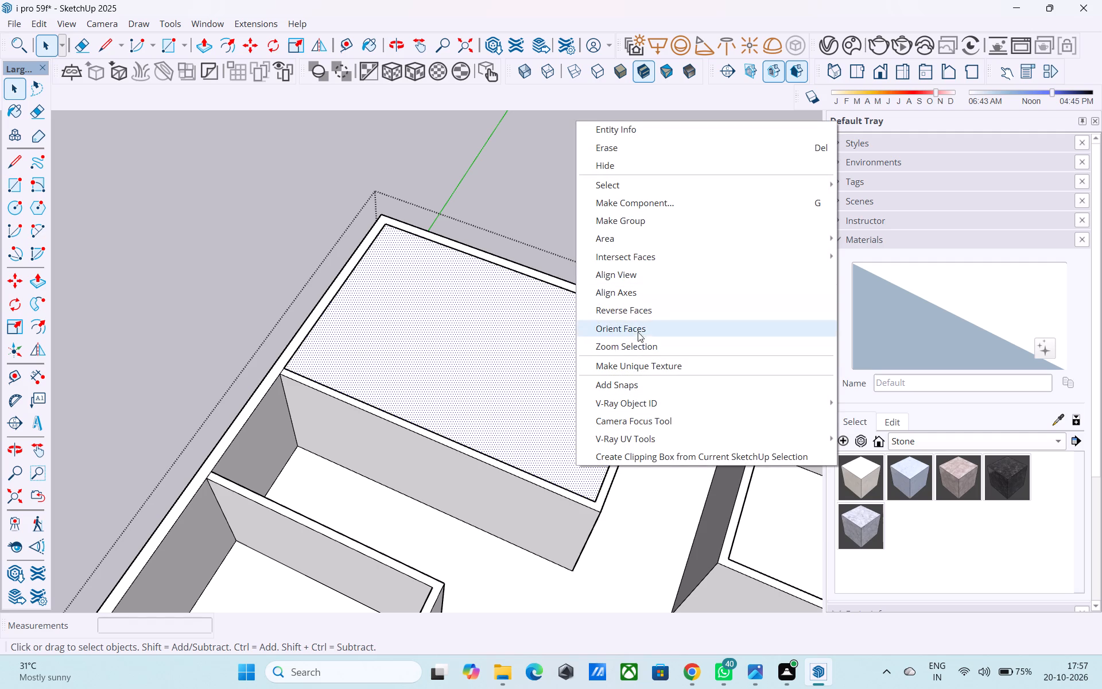
{"action": "left_click", "coordinate": [634, 318]}
Draw a line from the corner of the reversed face nearest the building's outer corner at the green-axis end.
{"action": "middle_click_drag", "start_coordinate": [527, 397], "coordinate": [510, 312]}
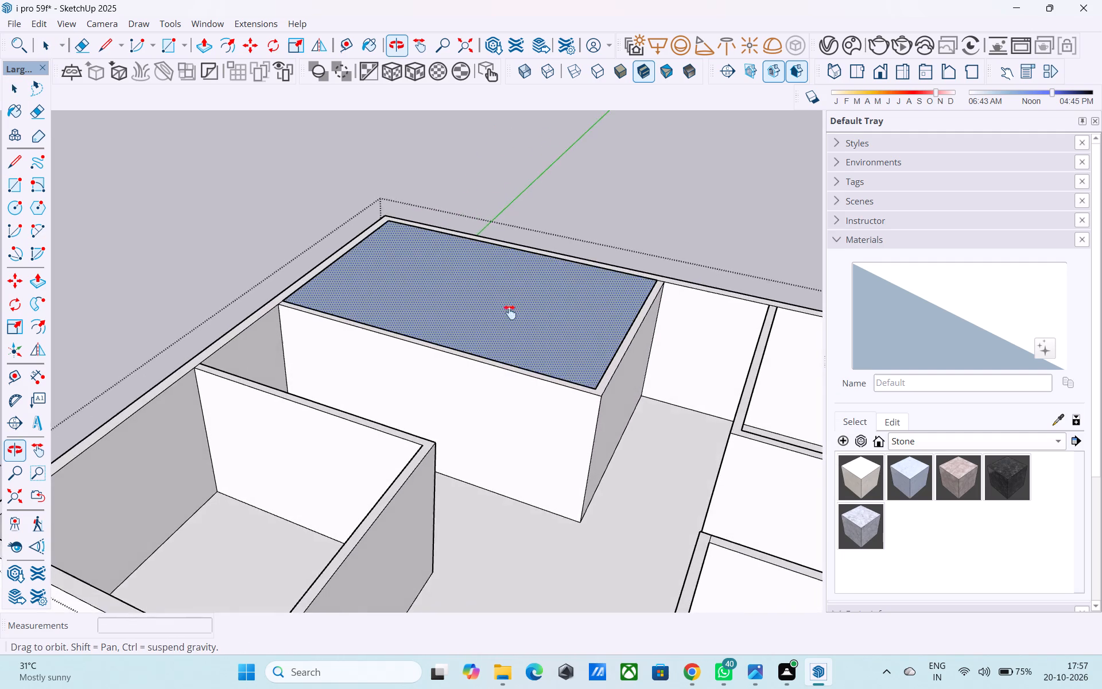
{"action": "middle_click_drag", "start_coordinate": [510, 312], "coordinate": [515, 298]}
{"action": "scroll", "coordinate": [494, 321], "scroll_direction": "up", "scroll_amount": 5}
{"action": "scroll", "coordinate": [474, 339], "scroll_direction": "down", "scroll_amount": 3}
{"action": "middle_click_drag", "start_coordinate": [467, 347], "coordinate": [646, 394], "text": "shift"}
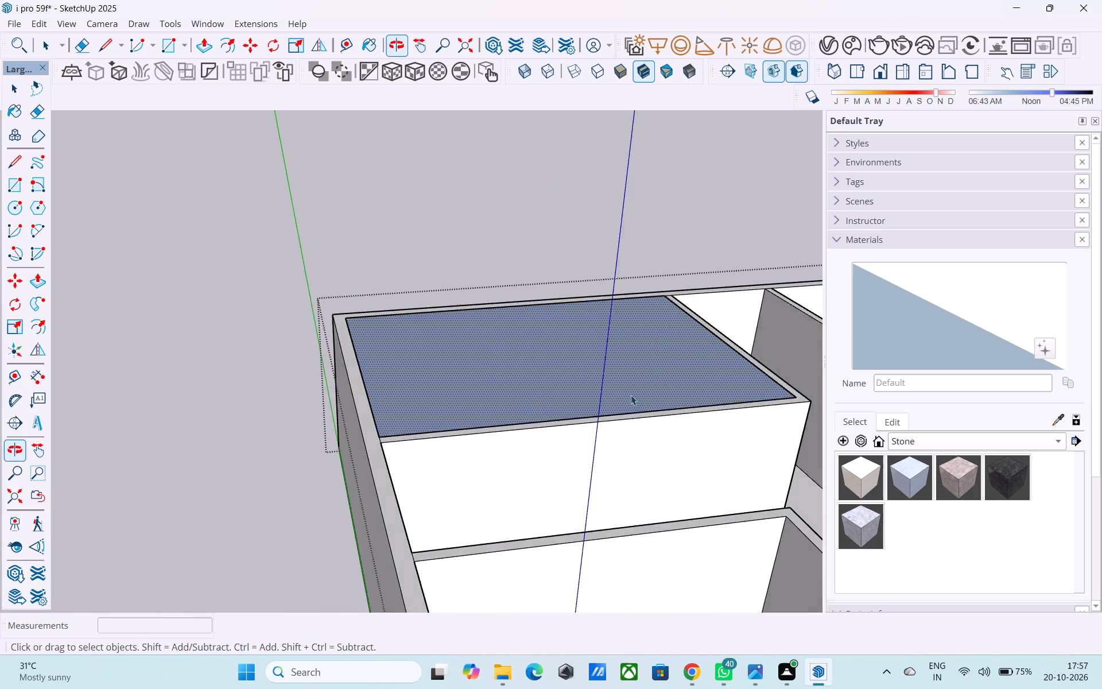
{"action": "scroll", "coordinate": [354, 329], "scroll_direction": "up", "scroll_amount": 8}
{"action": "key", "text": "l"}
{"action": "left_click", "coordinate": [337, 304]}
{"action": "middle_click_drag", "start_coordinate": [345, 287], "coordinate": [359, 223]}
{"action": "scroll", "coordinate": [347, 289], "scroll_direction": "up", "scroll_amount": 4}
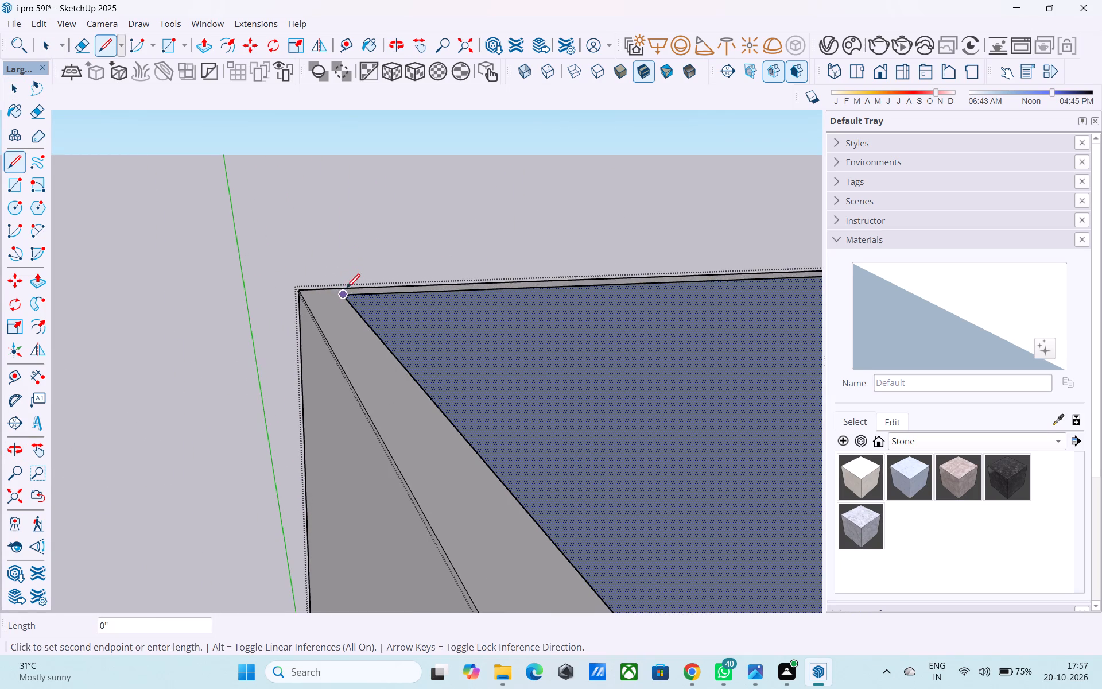
{"action": "middle_click_drag", "start_coordinate": [347, 291], "coordinate": [297, 253]}
{"action": "scroll", "coordinate": [335, 276], "scroll_direction": "up", "scroll_amount": 4}
{"action": "middle_click_drag", "start_coordinate": [349, 313], "coordinate": [314, 315]}
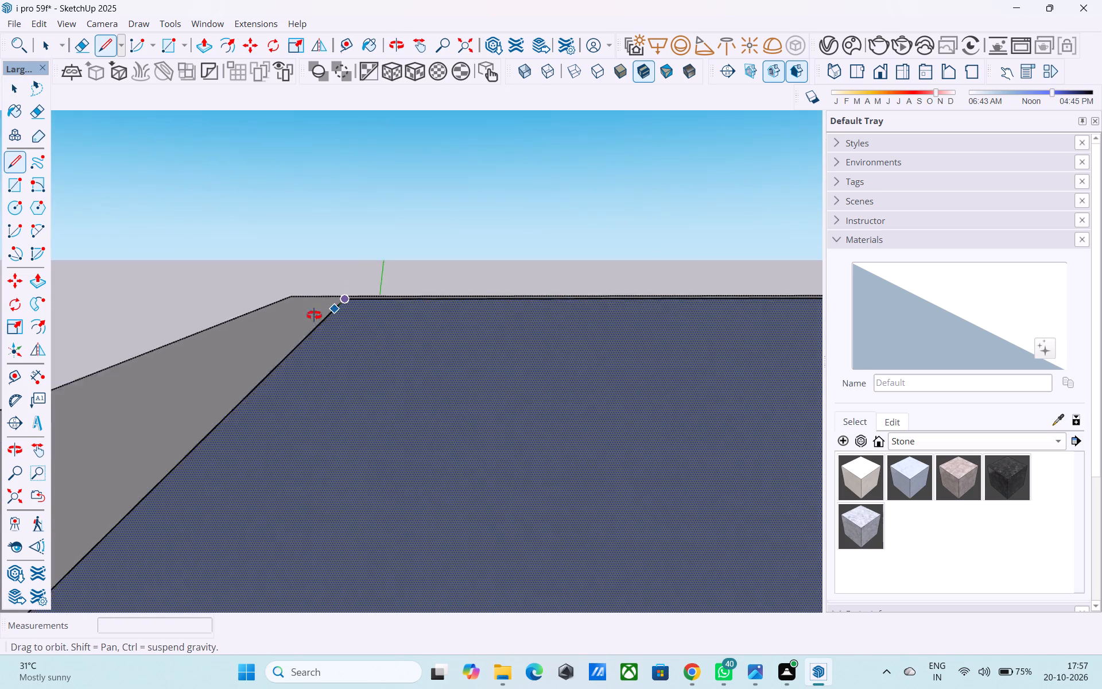
{"action": "middle_click_drag", "start_coordinate": [314, 315], "coordinate": [262, 330]}
{"action": "middle_click_drag", "start_coordinate": [317, 305], "coordinate": [236, 329]}
{"action": "scroll", "coordinate": [331, 305], "scroll_direction": "up", "scroll_amount": 4}
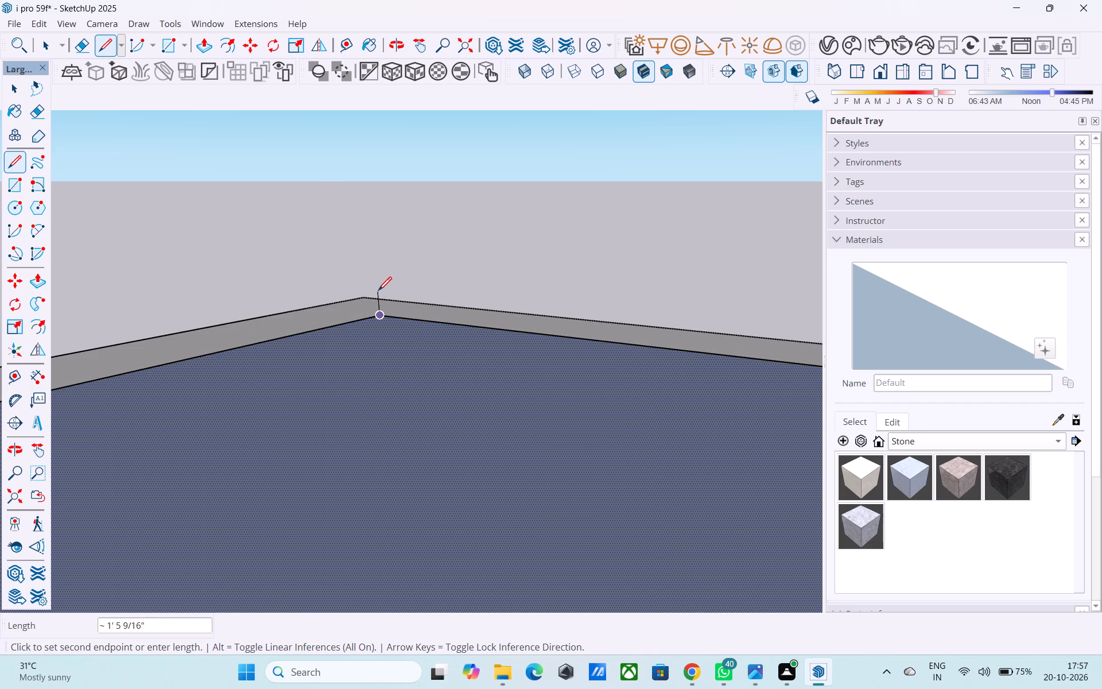
{"action": "scroll", "coordinate": [378, 291], "scroll_direction": "down", "scroll_amount": 10}
{"action": "middle_click_drag", "start_coordinate": [378, 293], "coordinate": [381, 305]}
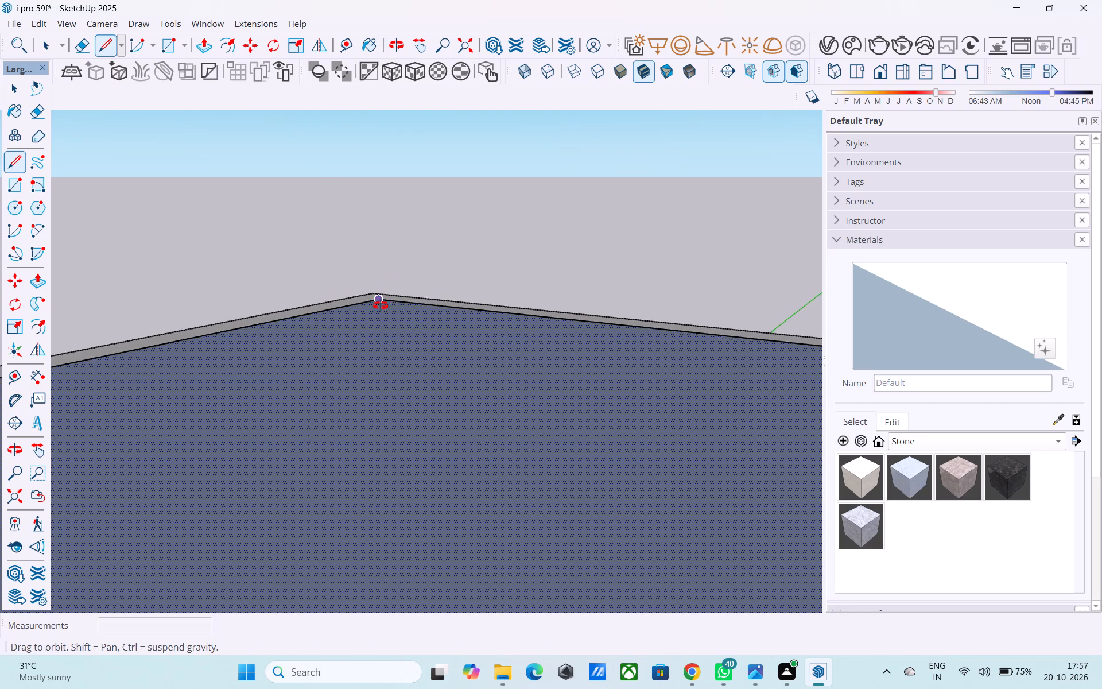
{"action": "middle_click_drag", "start_coordinate": [381, 305], "coordinate": [559, 388]}
{"action": "scroll", "coordinate": [238, 259], "scroll_direction": "down", "scroll_amount": 8}
{"action": "middle_click_drag", "start_coordinate": [292, 269], "coordinate": [443, 298]}
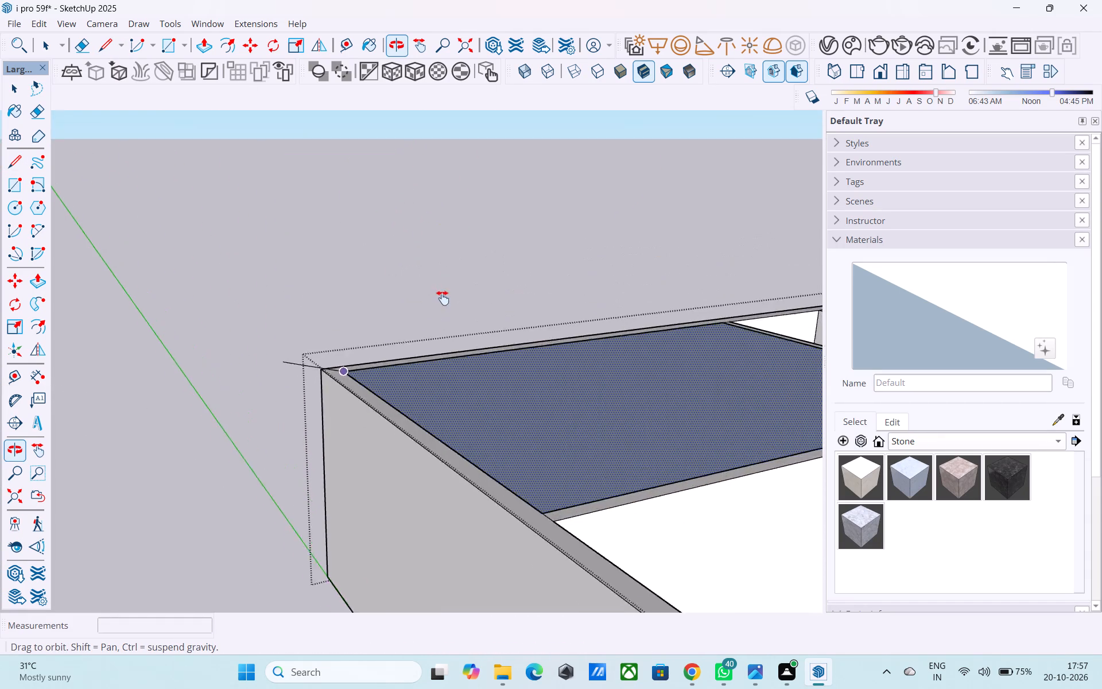
{"action": "middle_click_drag", "start_coordinate": [443, 298], "coordinate": [423, 231]}
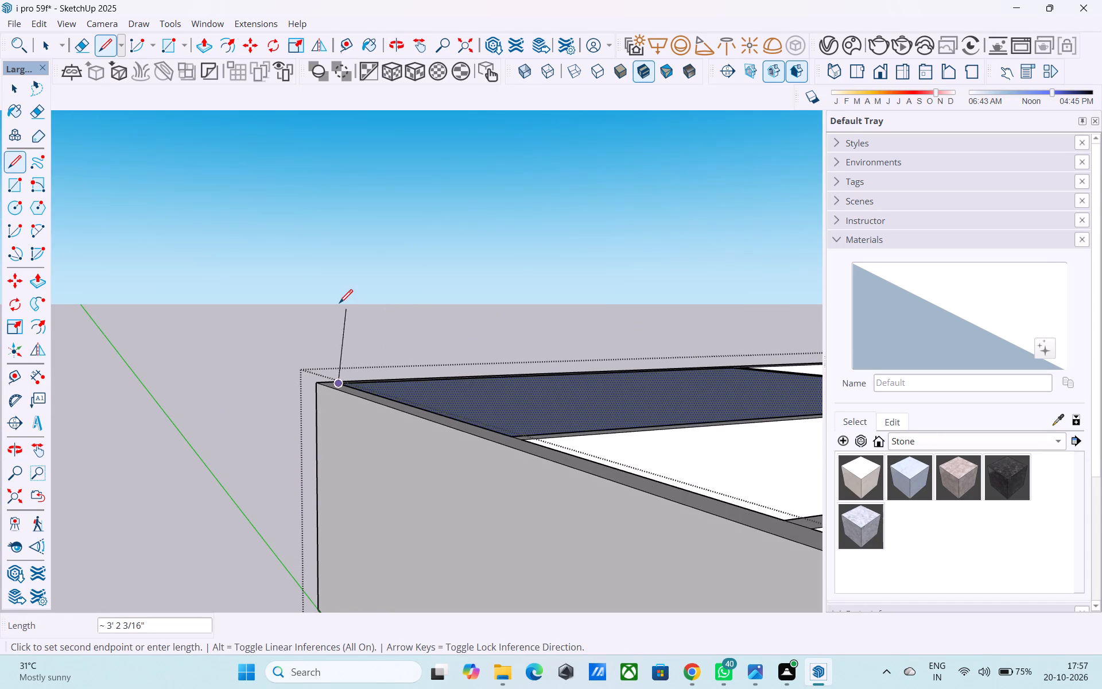
{"action": "scroll", "coordinate": [313, 280], "scroll_direction": "down", "scroll_amount": 5}
{"action": "middle_click", "coordinate": [315, 291]}
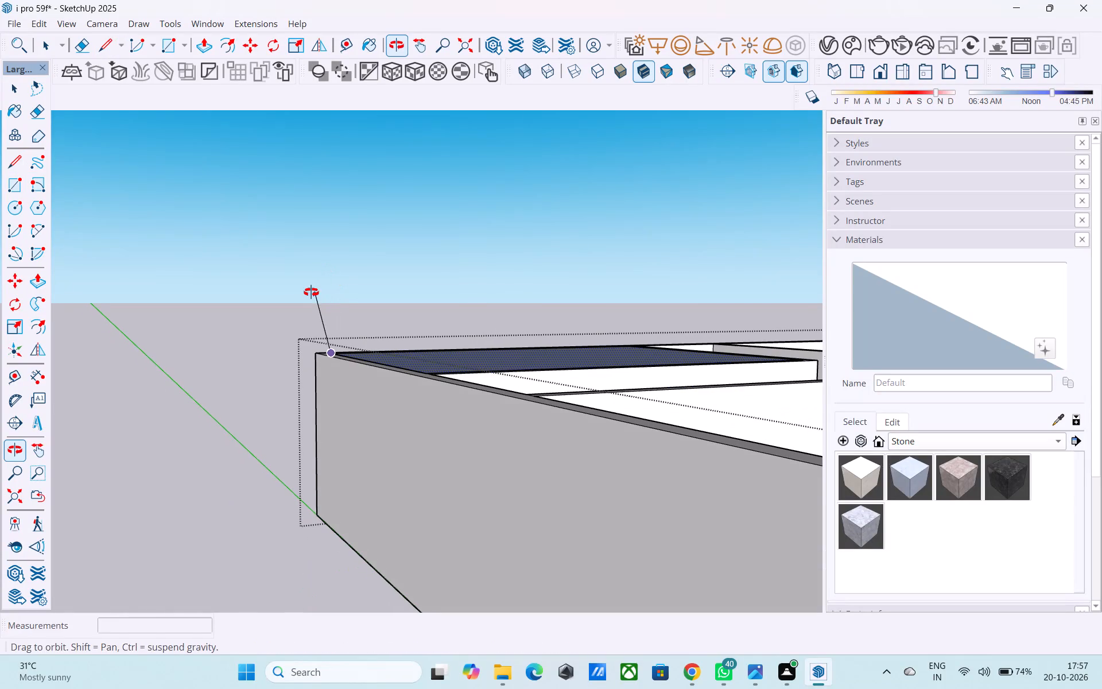
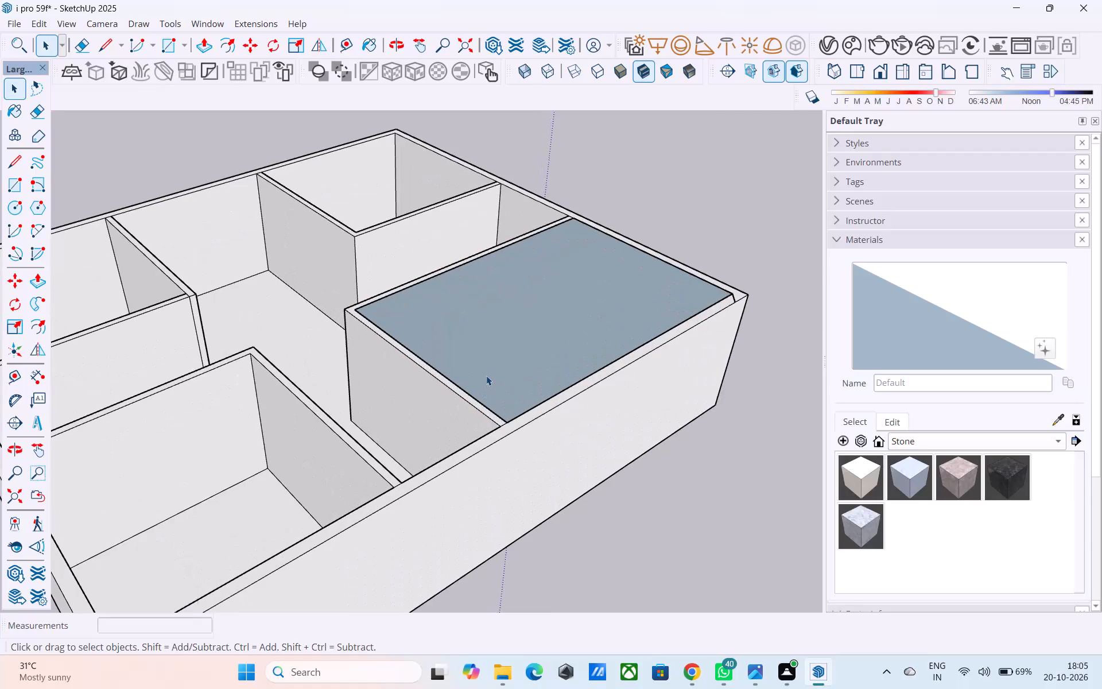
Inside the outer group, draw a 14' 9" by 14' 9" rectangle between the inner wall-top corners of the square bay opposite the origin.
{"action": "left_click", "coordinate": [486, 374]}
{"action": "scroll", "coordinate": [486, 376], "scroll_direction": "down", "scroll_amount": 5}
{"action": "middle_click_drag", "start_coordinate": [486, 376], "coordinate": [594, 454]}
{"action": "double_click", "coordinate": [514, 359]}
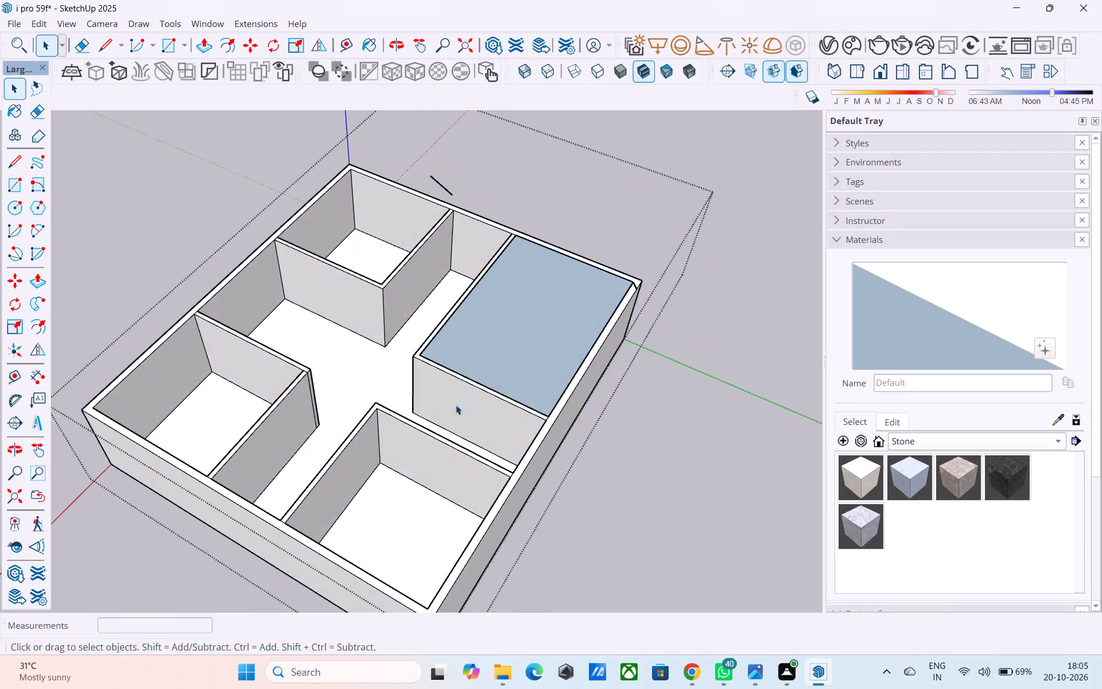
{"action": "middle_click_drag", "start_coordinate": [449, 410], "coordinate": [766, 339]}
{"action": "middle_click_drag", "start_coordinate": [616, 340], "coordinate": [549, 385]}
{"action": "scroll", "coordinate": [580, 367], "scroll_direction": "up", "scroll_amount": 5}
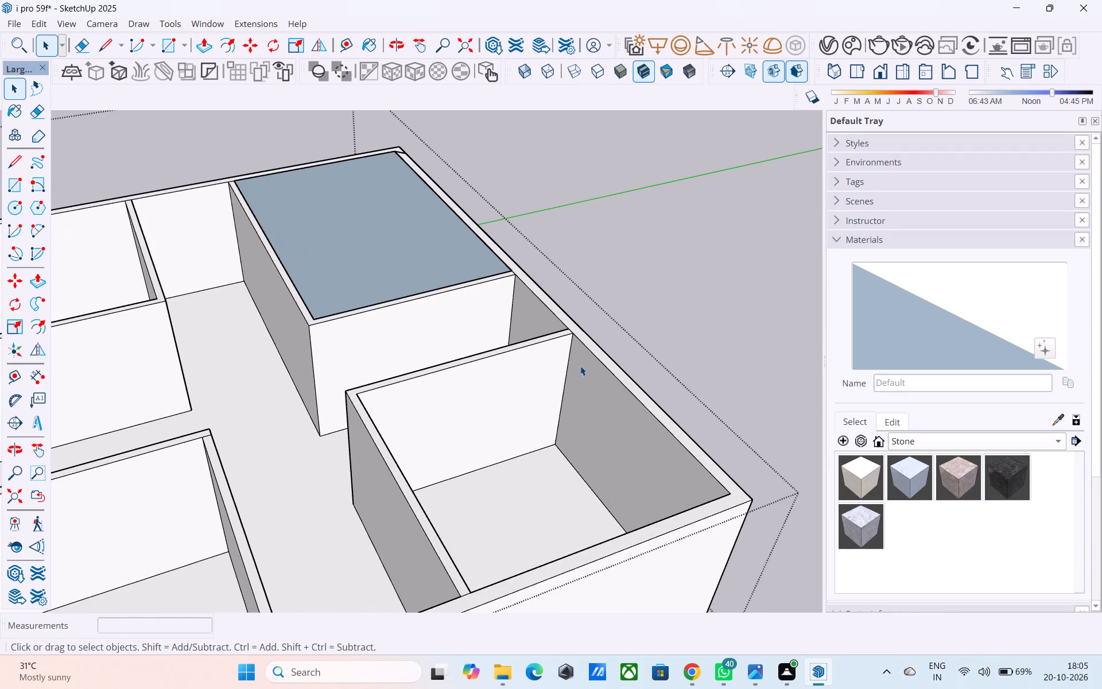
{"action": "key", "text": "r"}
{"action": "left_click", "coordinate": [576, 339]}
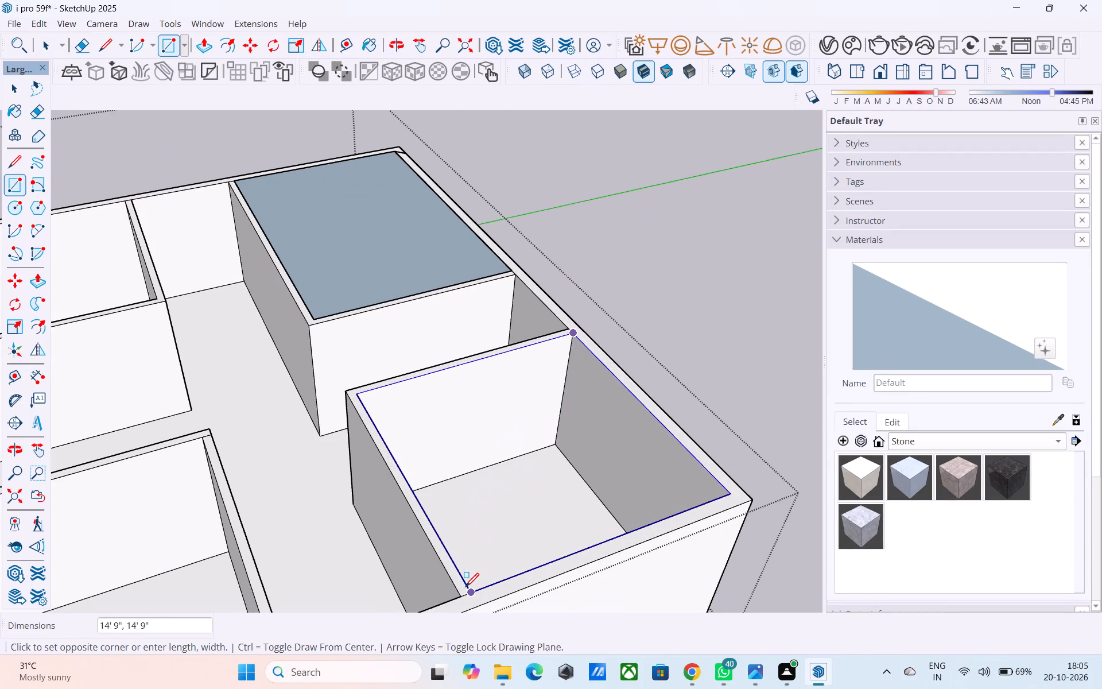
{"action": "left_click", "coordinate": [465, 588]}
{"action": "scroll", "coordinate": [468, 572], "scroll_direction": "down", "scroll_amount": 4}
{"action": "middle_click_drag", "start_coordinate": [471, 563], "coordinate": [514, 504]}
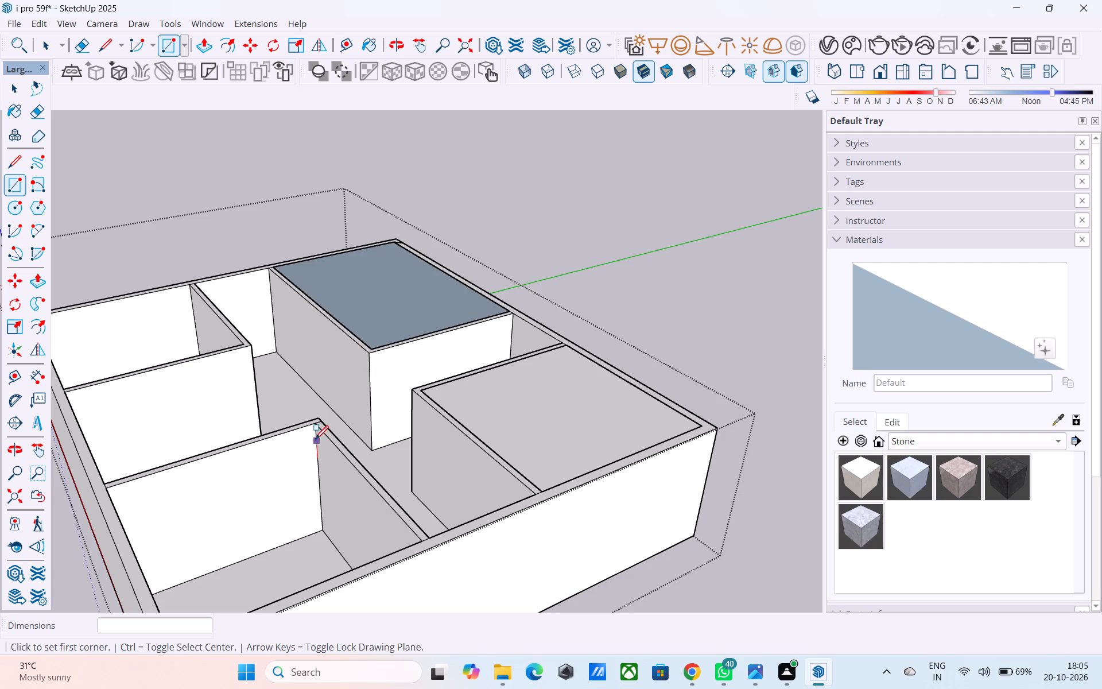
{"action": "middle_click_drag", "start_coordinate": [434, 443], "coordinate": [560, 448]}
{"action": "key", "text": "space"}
Delete the two rectangular faces covering the larger green-axis bay and the adjacent square bay.
{"action": "scroll", "coordinate": [560, 447], "scroll_direction": "down", "scroll_amount": 1}
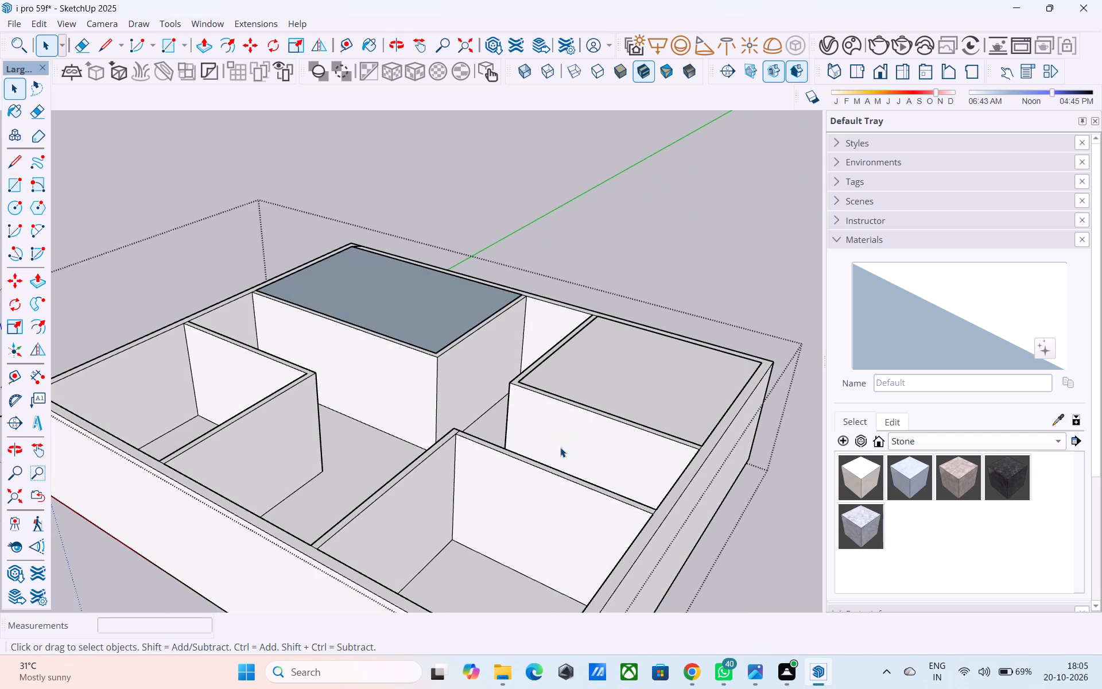
{"action": "middle_click_drag", "start_coordinate": [560, 446], "coordinate": [599, 465], "text": "shift"}
{"action": "middle_click_drag", "start_coordinate": [518, 399], "coordinate": [500, 436], "text": "shift"}
{"action": "left_click", "coordinate": [412, 372]}
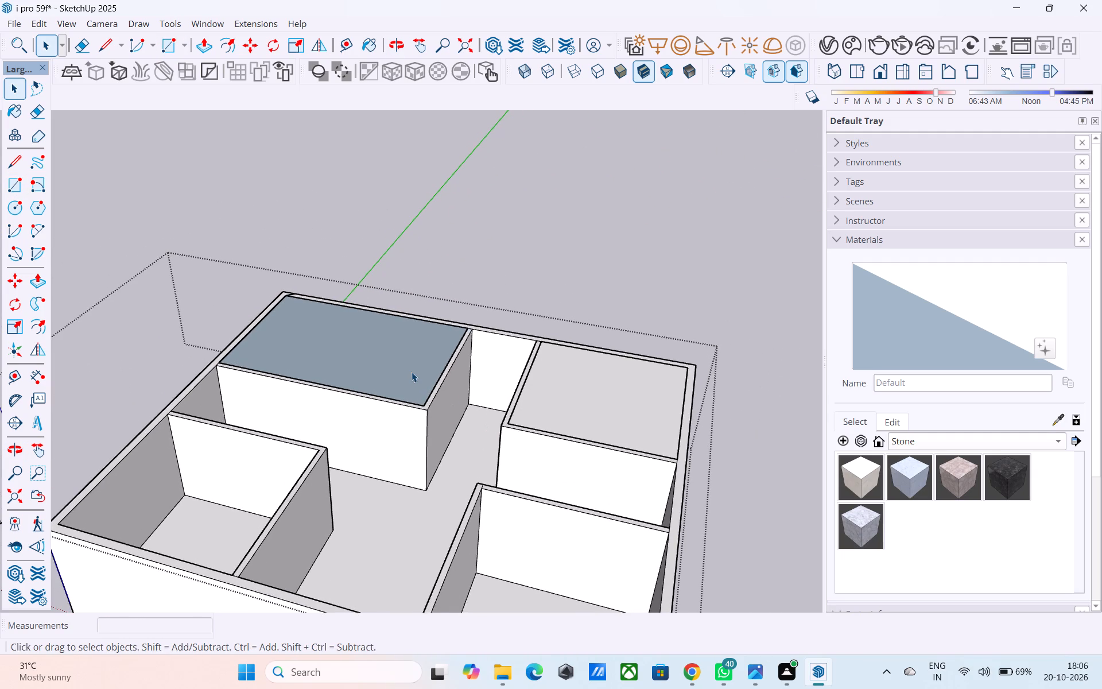
{"action": "key", "text": "Delete"}
{"action": "left_click", "coordinate": [598, 378]}
{"action": "key", "text": "Delete"}
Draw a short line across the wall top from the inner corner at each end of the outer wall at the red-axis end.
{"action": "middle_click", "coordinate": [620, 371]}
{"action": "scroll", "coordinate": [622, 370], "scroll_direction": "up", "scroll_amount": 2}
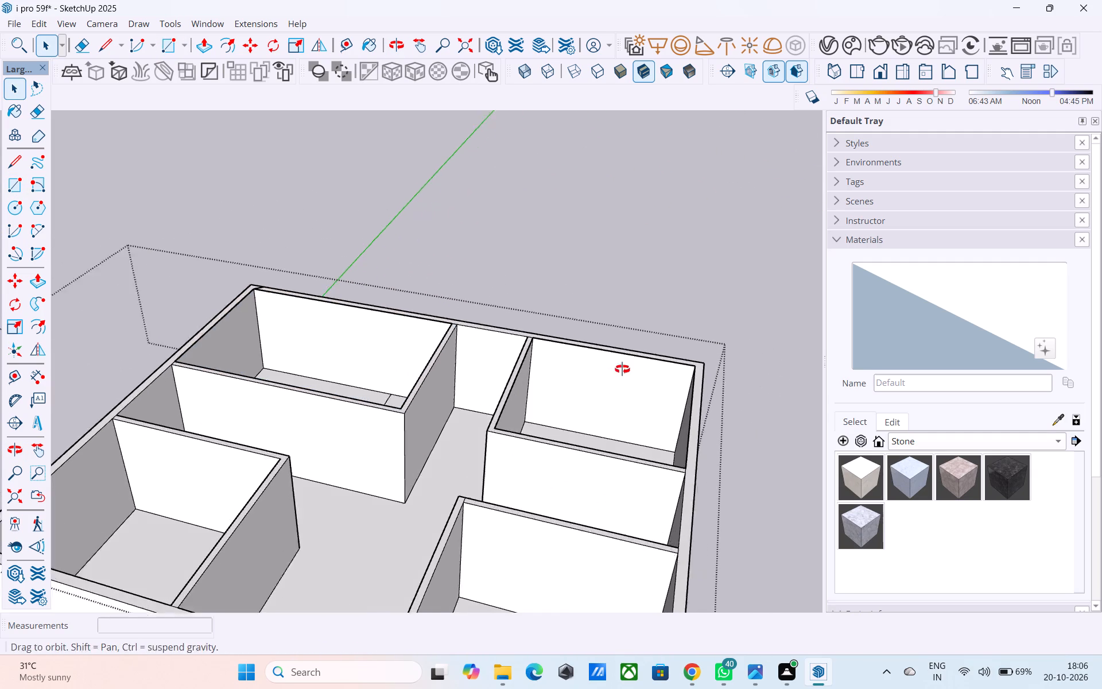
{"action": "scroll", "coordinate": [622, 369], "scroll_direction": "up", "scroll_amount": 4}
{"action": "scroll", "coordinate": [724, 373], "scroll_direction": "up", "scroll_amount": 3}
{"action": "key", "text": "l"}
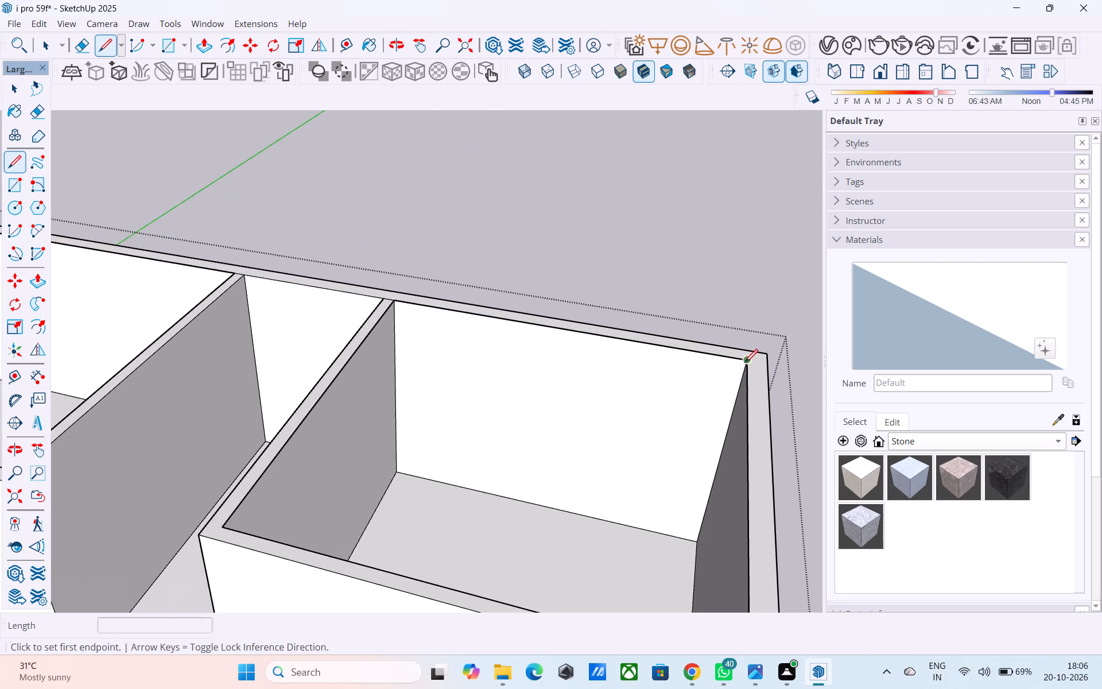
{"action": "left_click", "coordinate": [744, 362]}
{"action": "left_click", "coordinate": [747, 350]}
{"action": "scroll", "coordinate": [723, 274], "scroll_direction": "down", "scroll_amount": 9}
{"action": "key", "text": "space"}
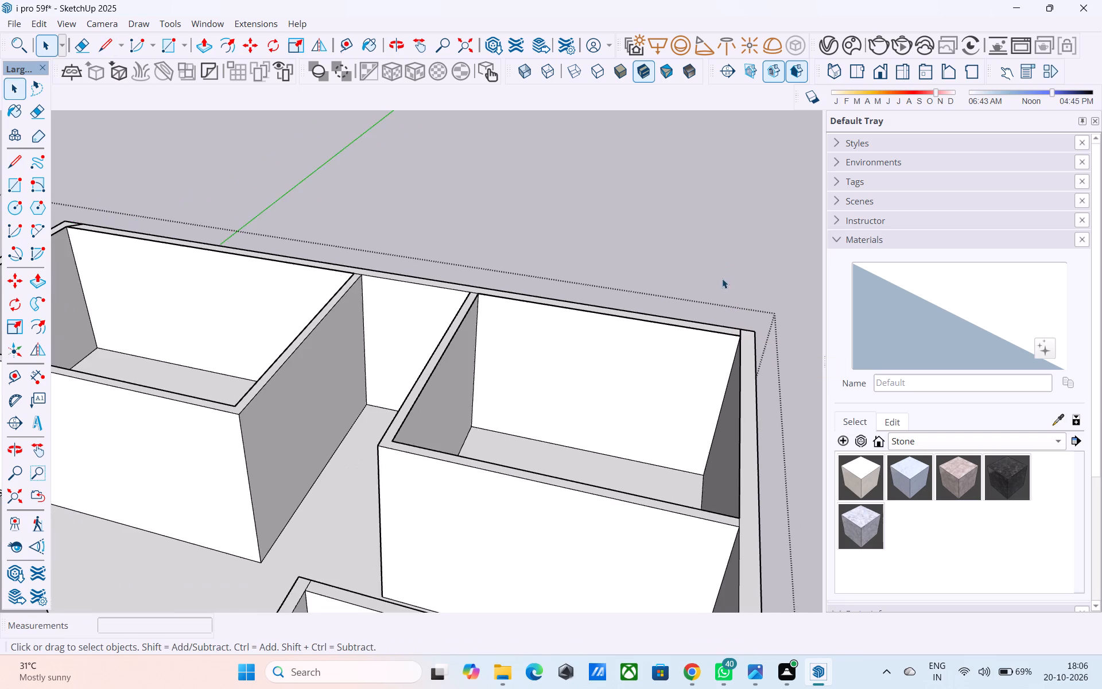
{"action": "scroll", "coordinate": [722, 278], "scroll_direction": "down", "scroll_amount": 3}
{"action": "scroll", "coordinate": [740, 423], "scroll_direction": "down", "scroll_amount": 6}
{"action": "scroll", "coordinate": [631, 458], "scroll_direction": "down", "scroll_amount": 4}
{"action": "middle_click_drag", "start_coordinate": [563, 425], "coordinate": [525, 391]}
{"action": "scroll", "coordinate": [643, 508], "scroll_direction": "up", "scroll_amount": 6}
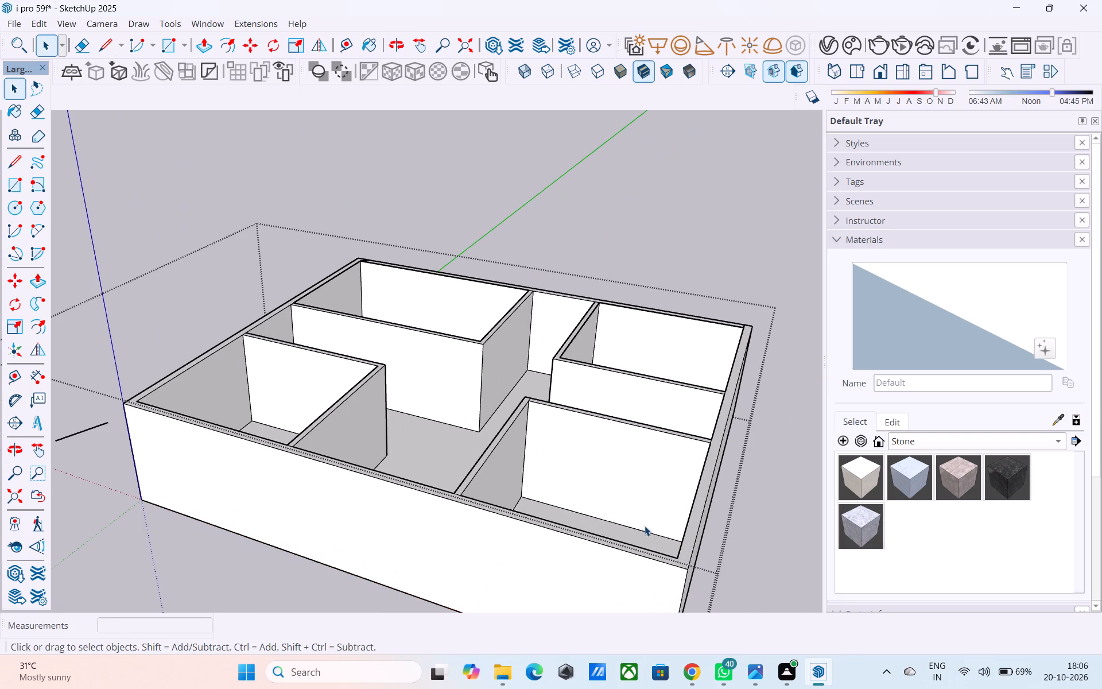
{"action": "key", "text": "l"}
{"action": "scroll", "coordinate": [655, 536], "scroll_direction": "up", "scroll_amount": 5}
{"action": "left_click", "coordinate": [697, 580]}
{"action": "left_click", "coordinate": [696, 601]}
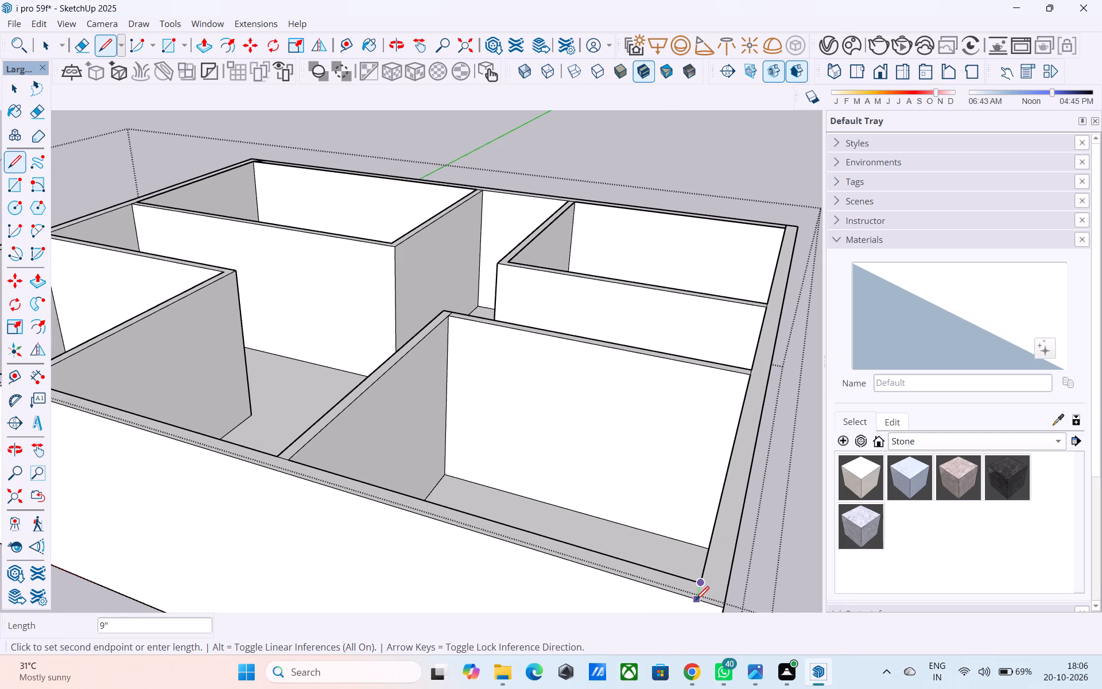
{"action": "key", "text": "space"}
Check whether the wall-top strip between the two corner lines can be selected as a separate face.
{"action": "scroll", "coordinate": [589, 520], "scroll_direction": "down", "scroll_amount": 6}
{"action": "middle_click_drag", "start_coordinate": [586, 520], "coordinate": [707, 529]}
{"action": "scroll", "coordinate": [148, 441], "scroll_direction": "down", "scroll_amount": 5}
{"action": "middle_click_drag", "start_coordinate": [494, 435], "coordinate": [652, 435]}
{"action": "scroll", "coordinate": [647, 423], "scroll_direction": "up", "scroll_amount": 7}
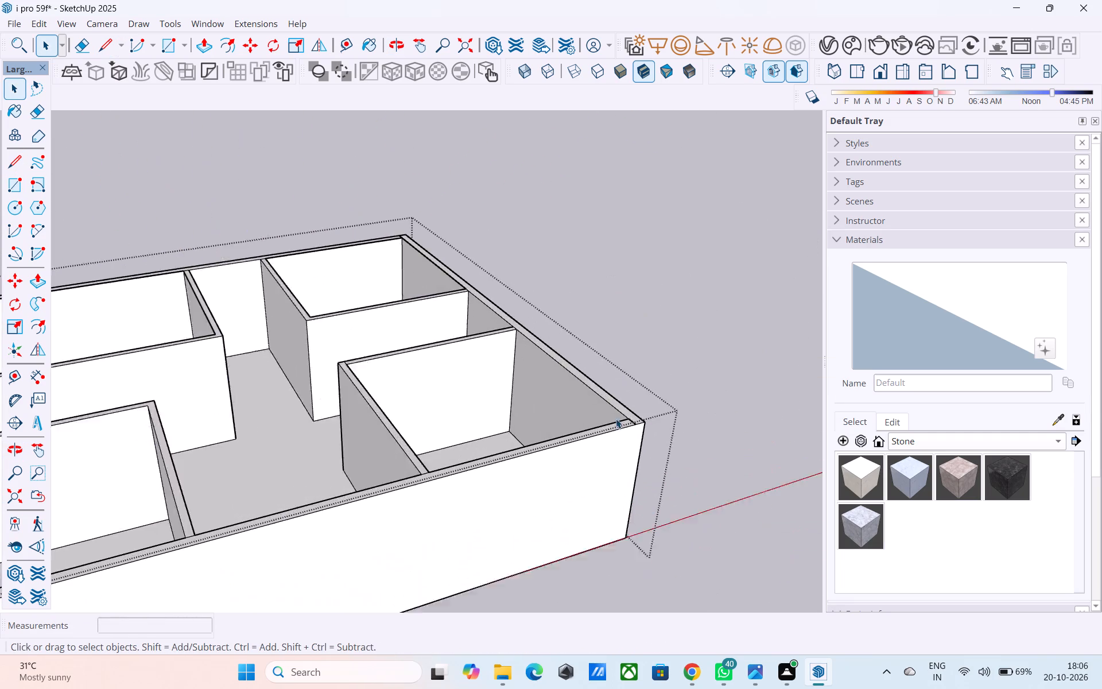
{"action": "scroll", "coordinate": [616, 419], "scroll_direction": "up", "scroll_amount": 8}
{"action": "left_click", "coordinate": [619, 399]}
{"action": "double_click", "coordinate": [619, 399]}
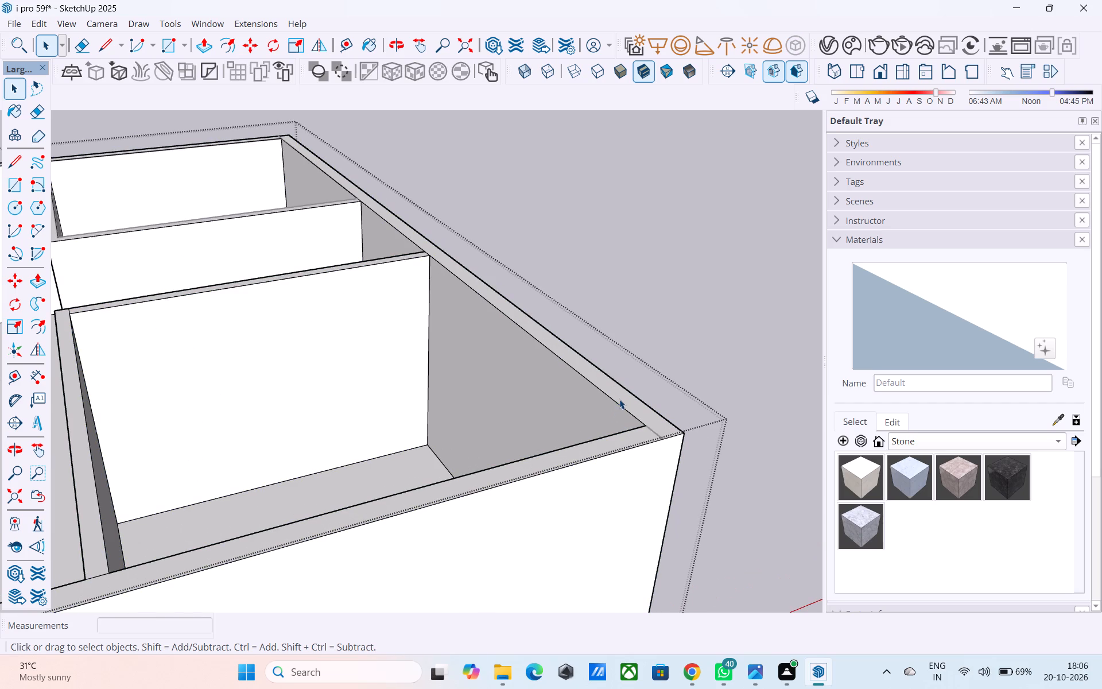
{"action": "left_click", "coordinate": [615, 394]}
{"action": "left_click", "coordinate": [637, 532]}
{"action": "left_click", "coordinate": [620, 398]}
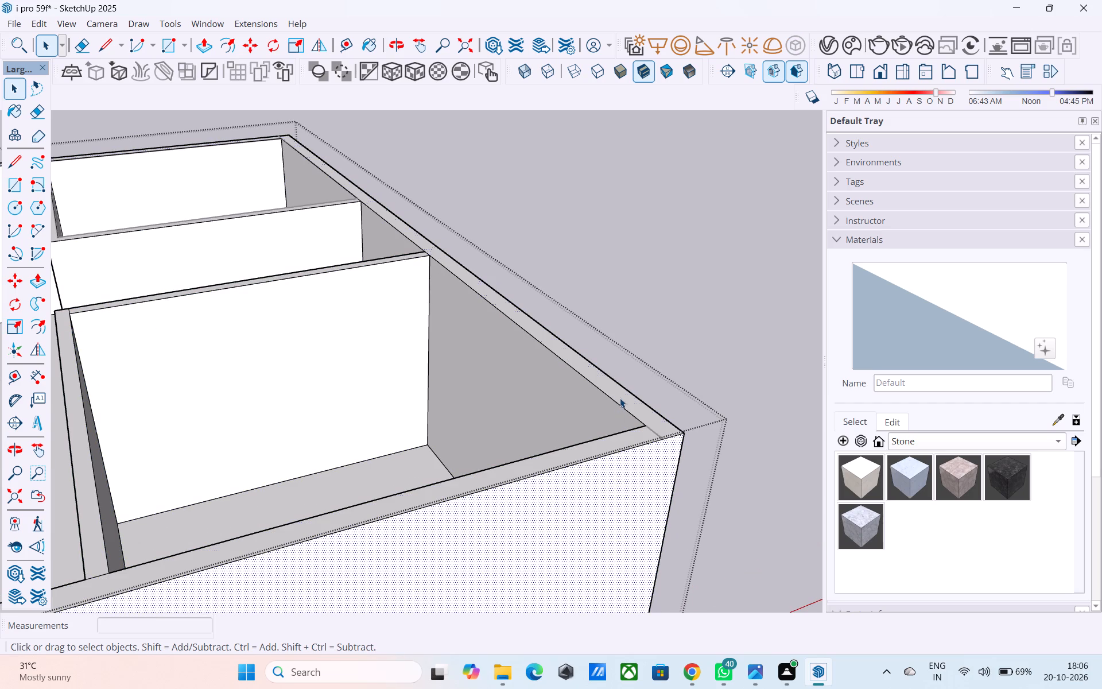
Redraw the lines from the inner corners to the outer edge at both ends of the red-end wall top, separating its strip.
{"action": "scroll", "coordinate": [616, 402], "scroll_direction": "down", "scroll_amount": 4}
{"action": "middle_click_drag", "start_coordinate": [616, 405], "coordinate": [599, 438]}
{"action": "key", "text": "l"}
{"action": "scroll", "coordinate": [615, 459], "scroll_direction": "up", "scroll_amount": 4}
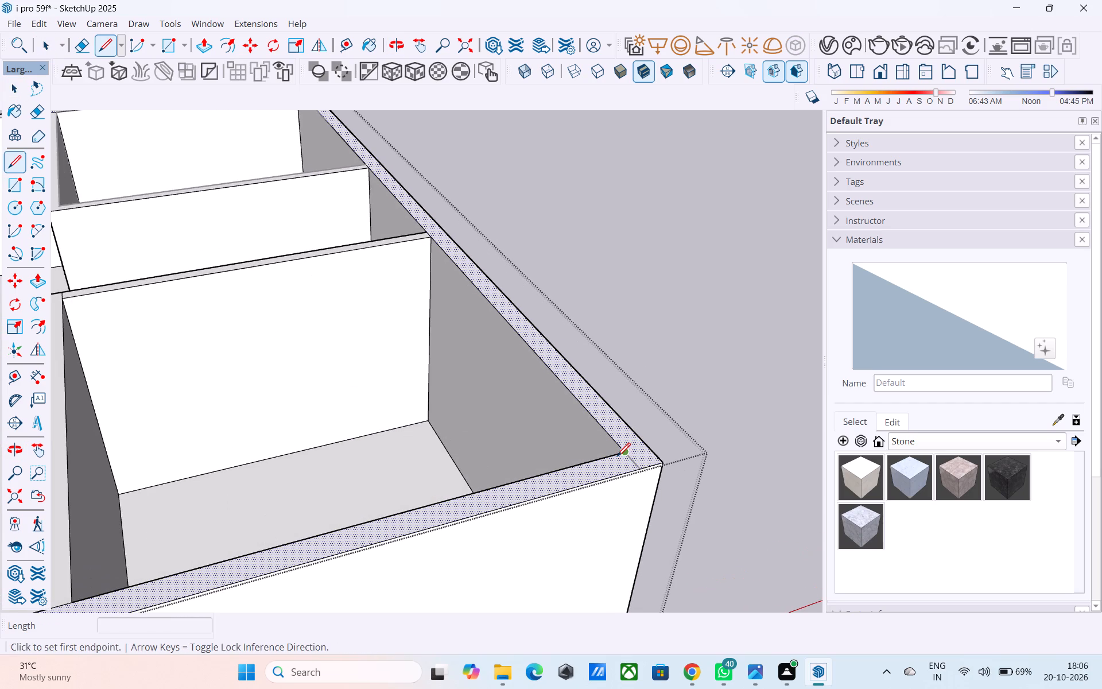
{"action": "left_click", "coordinate": [618, 457]}
{"action": "left_click", "coordinate": [639, 471]}
{"action": "scroll", "coordinate": [645, 460], "scroll_direction": "down", "scroll_amount": 8}
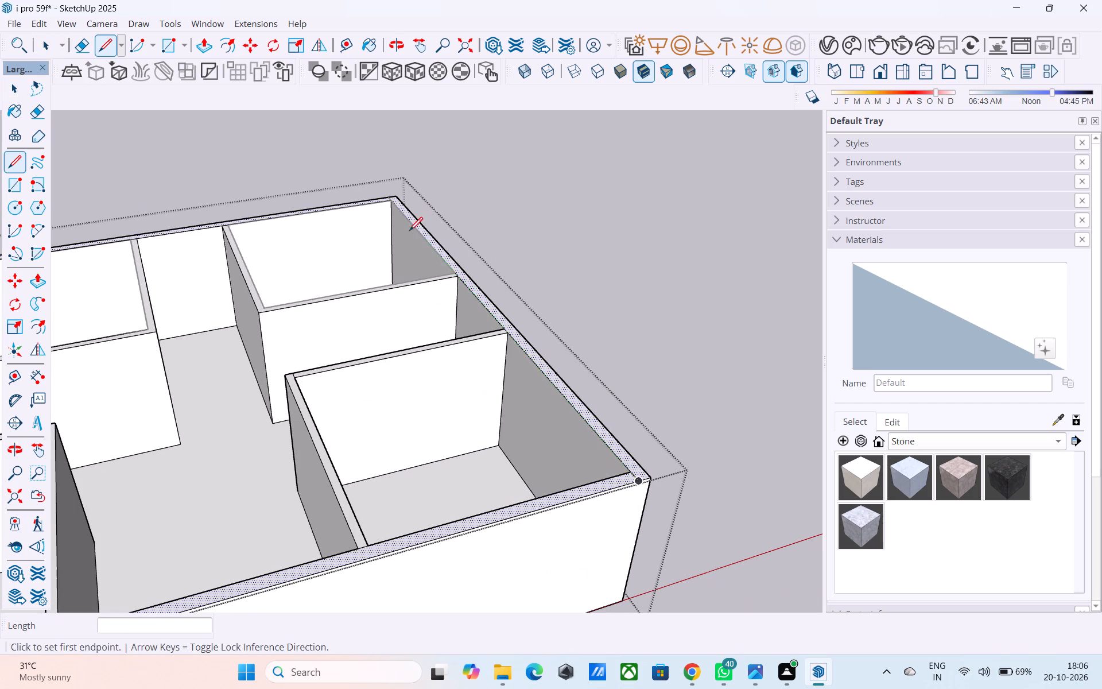
{"action": "scroll", "coordinate": [401, 208], "scroll_direction": "up", "scroll_amount": 8}
{"action": "left_click", "coordinate": [386, 199]}
{"action": "scroll", "coordinate": [385, 192], "scroll_direction": "up", "scroll_amount": 10}
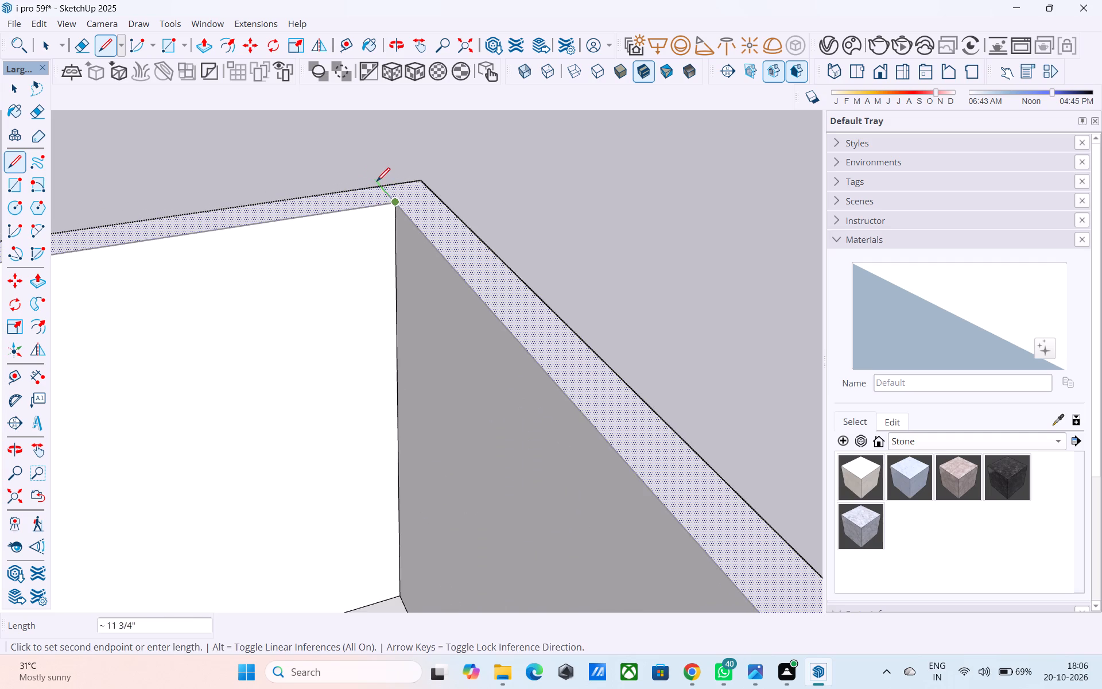
{"action": "left_click", "coordinate": [379, 185]}
{"action": "scroll", "coordinate": [379, 183], "scroll_direction": "down", "scroll_amount": 15}
{"action": "key", "text": "space"}
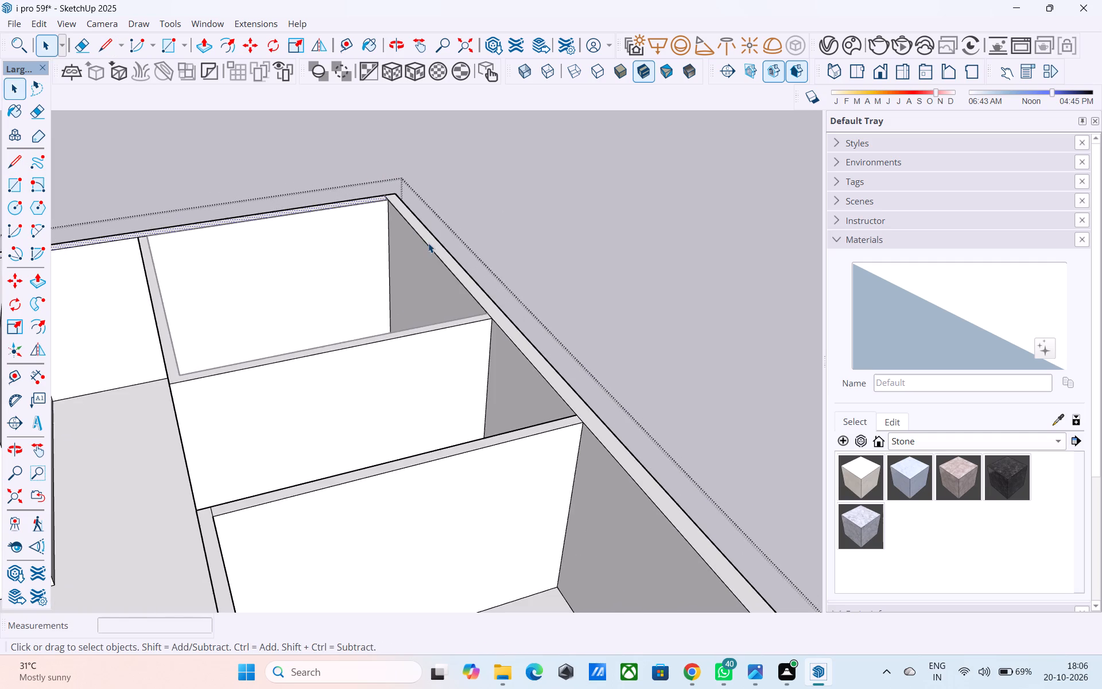
Push/Pull the separated wall-top strip of the red-end outer wall up by 6".
{"action": "scroll", "coordinate": [429, 242], "scroll_direction": "up", "scroll_amount": 4}
{"action": "left_click", "coordinate": [429, 242]}
{"action": "key", "text": "p"}
{"action": "left_click", "coordinate": [429, 242]}
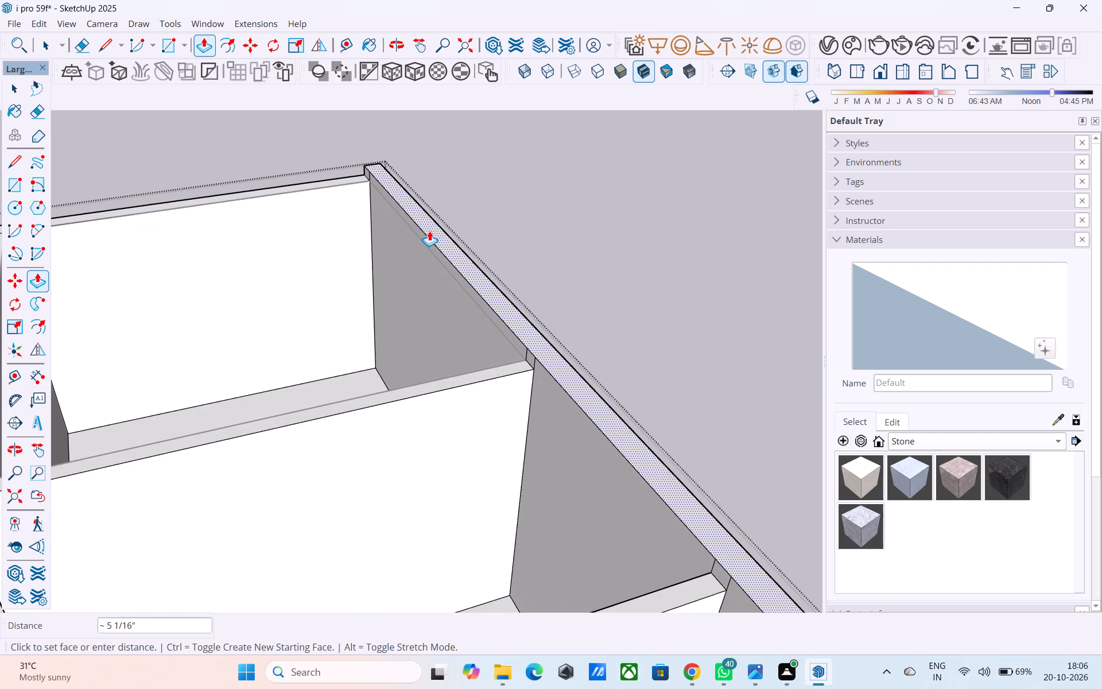
{"action": "key", "text": "6"}
{"action": "key", "text": "shift+quotedbl"}
{"action": "key", "text": "Return"}
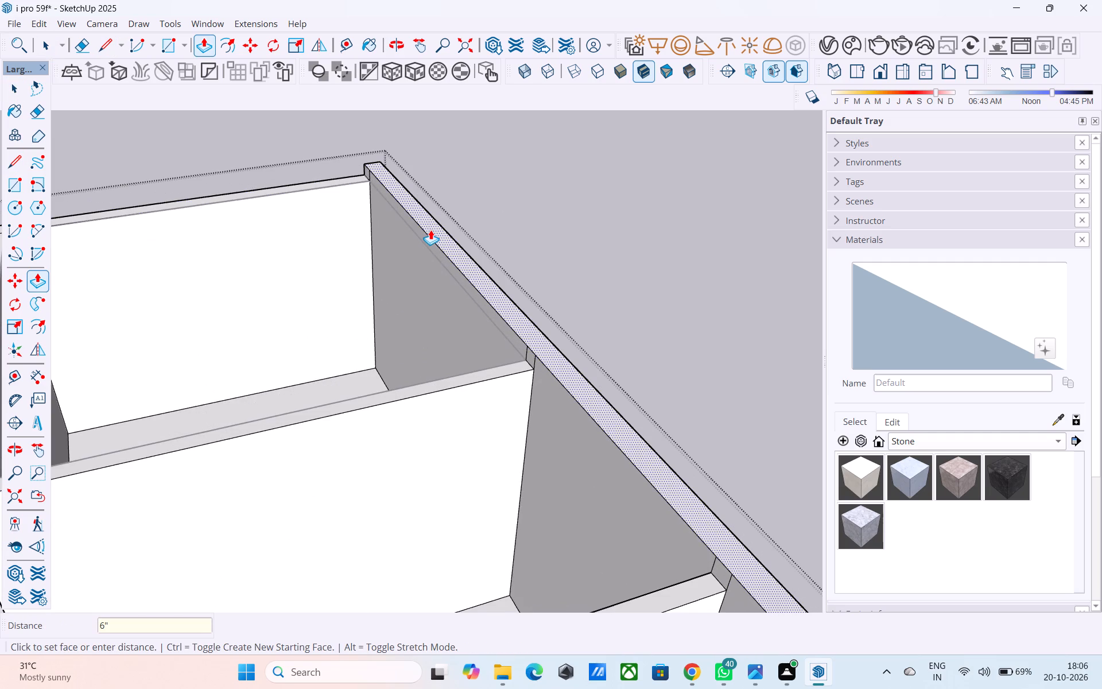
Draw a 39' 3" line along the base of the raised strip's inner side, from the far inner corner to the near outer edge.
{"action": "key", "text": "l"}
{"action": "left_click", "coordinate": [369, 183]}
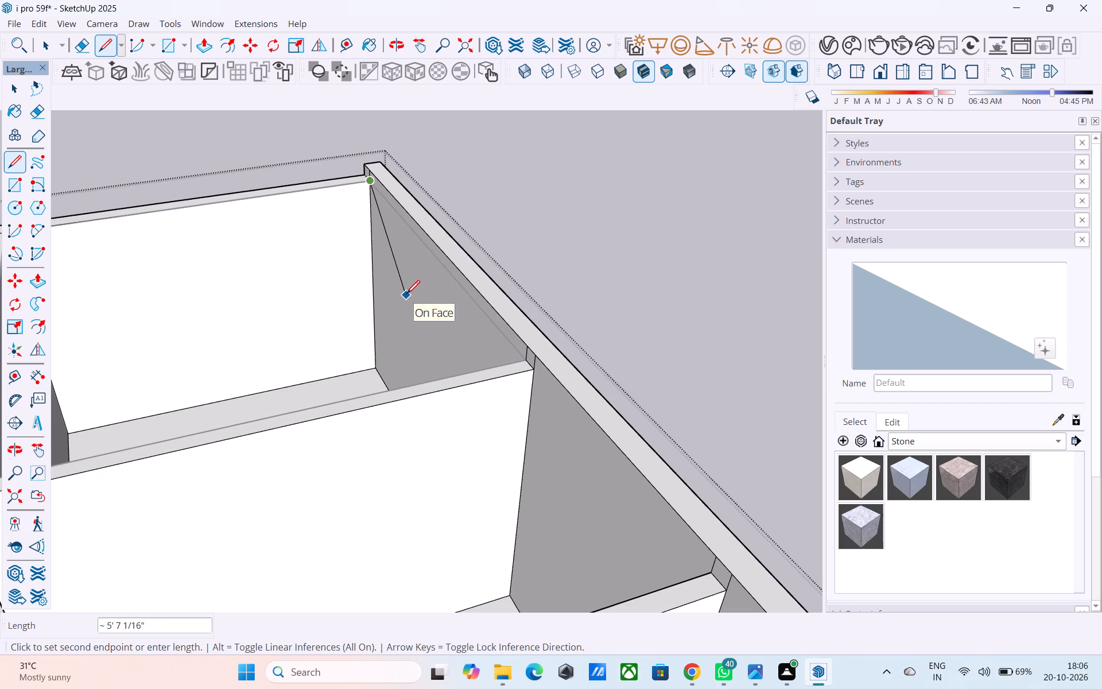
{"action": "scroll", "coordinate": [424, 394], "scroll_direction": "down", "scroll_amount": 1}
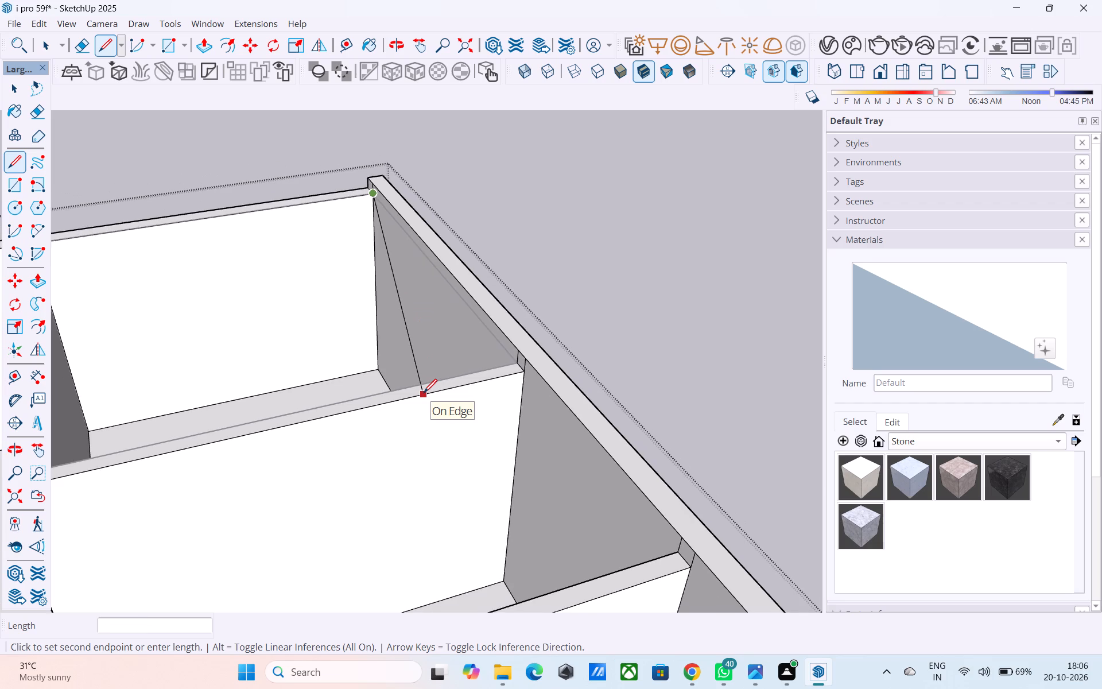
{"action": "scroll", "coordinate": [424, 394], "scroll_direction": "down", "scroll_amount": 4}
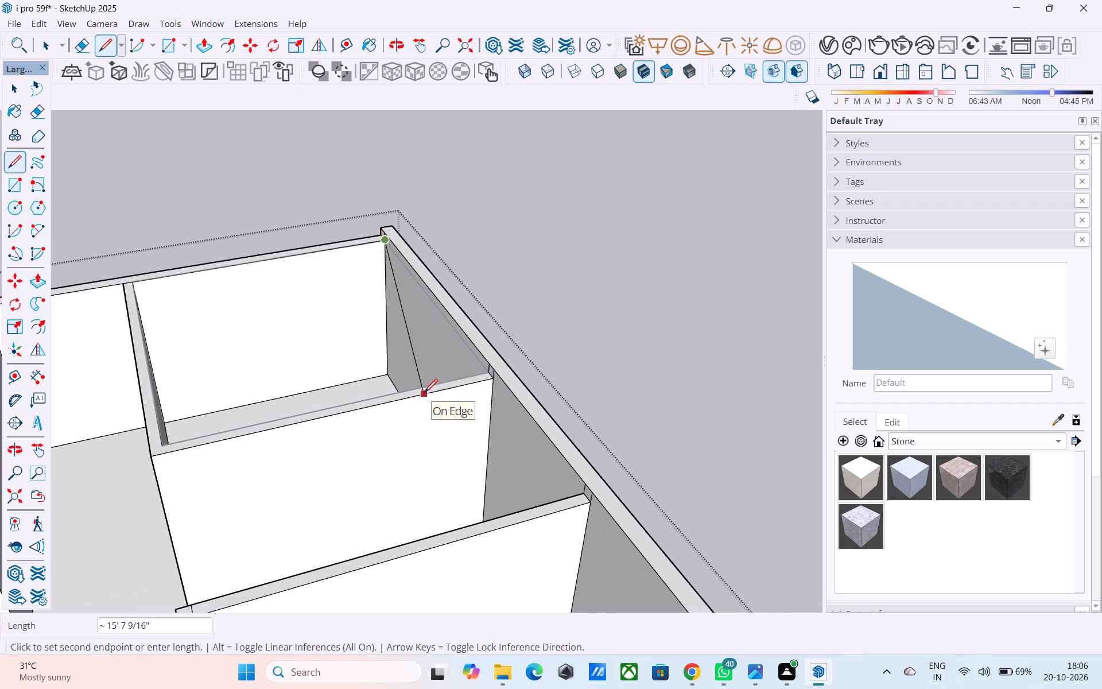
{"action": "scroll", "coordinate": [424, 394], "scroll_direction": "down", "scroll_amount": 4}
{"action": "middle_click_drag", "start_coordinate": [426, 394], "coordinate": [396, 303]}
{"action": "scroll", "coordinate": [395, 331], "scroll_direction": "down", "scroll_amount": 1}
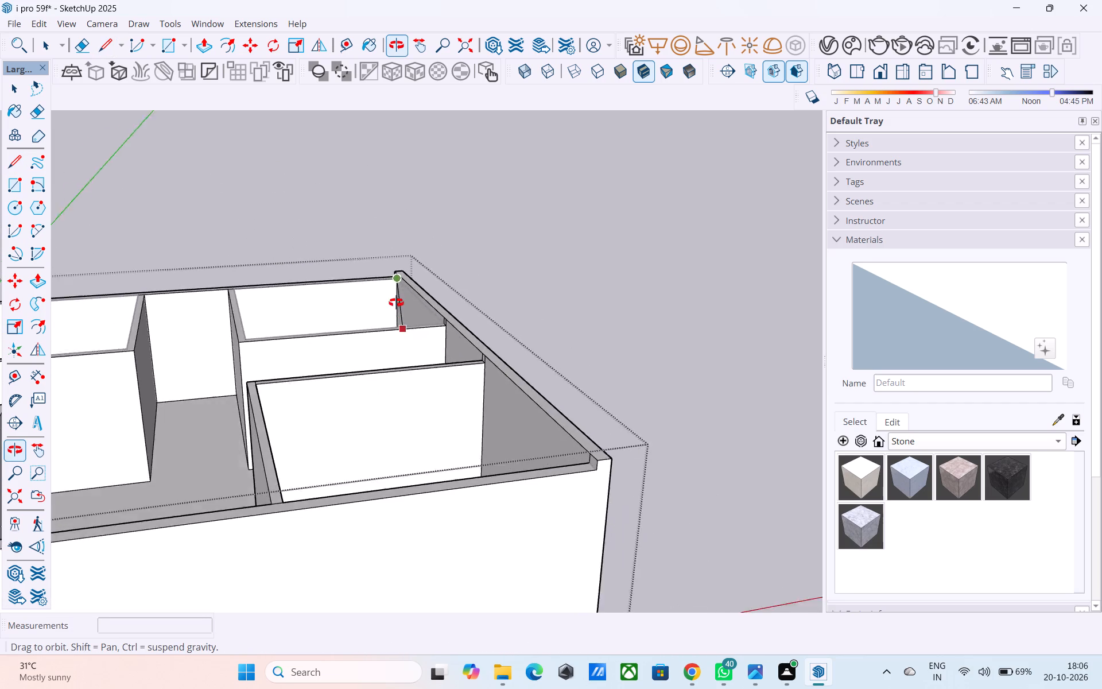
{"action": "middle_click_drag", "start_coordinate": [396, 303], "coordinate": [440, 299]}
{"action": "scroll", "coordinate": [684, 440], "scroll_direction": "up", "scroll_amount": 10}
{"action": "left_click", "coordinate": [707, 404]}
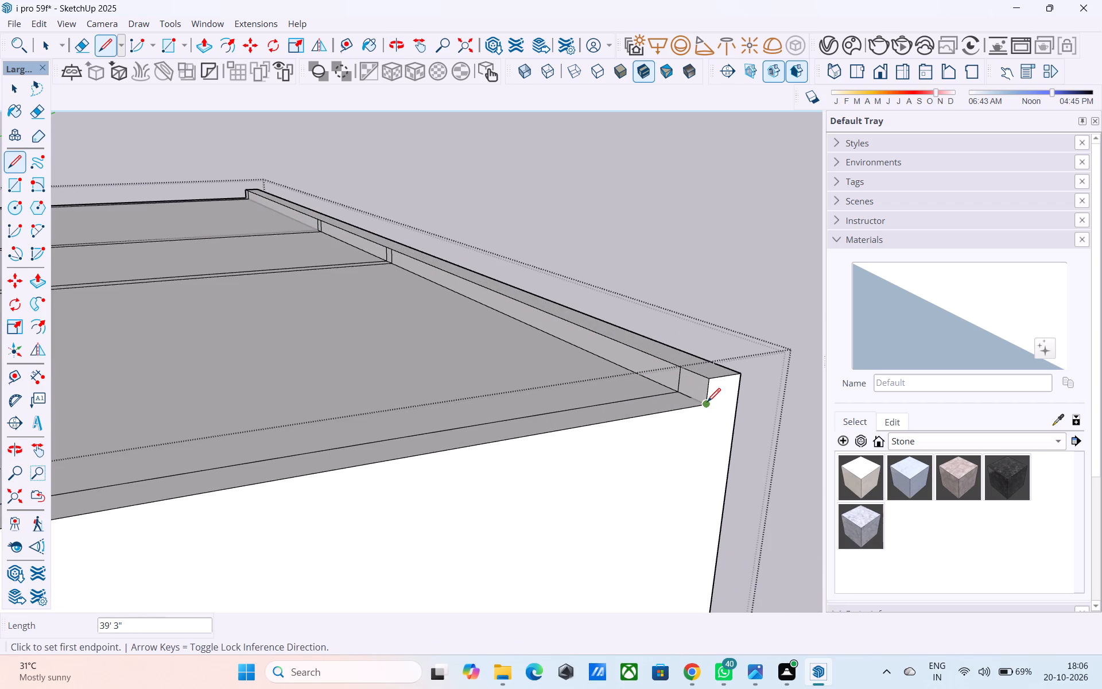
Delete the wall-top-level faces covering the central open area and the two bays beside the raised strip.
{"action": "scroll", "coordinate": [707, 401], "scroll_direction": "down", "scroll_amount": 13}
{"action": "middle_click_drag", "start_coordinate": [561, 324], "coordinate": [547, 427]}
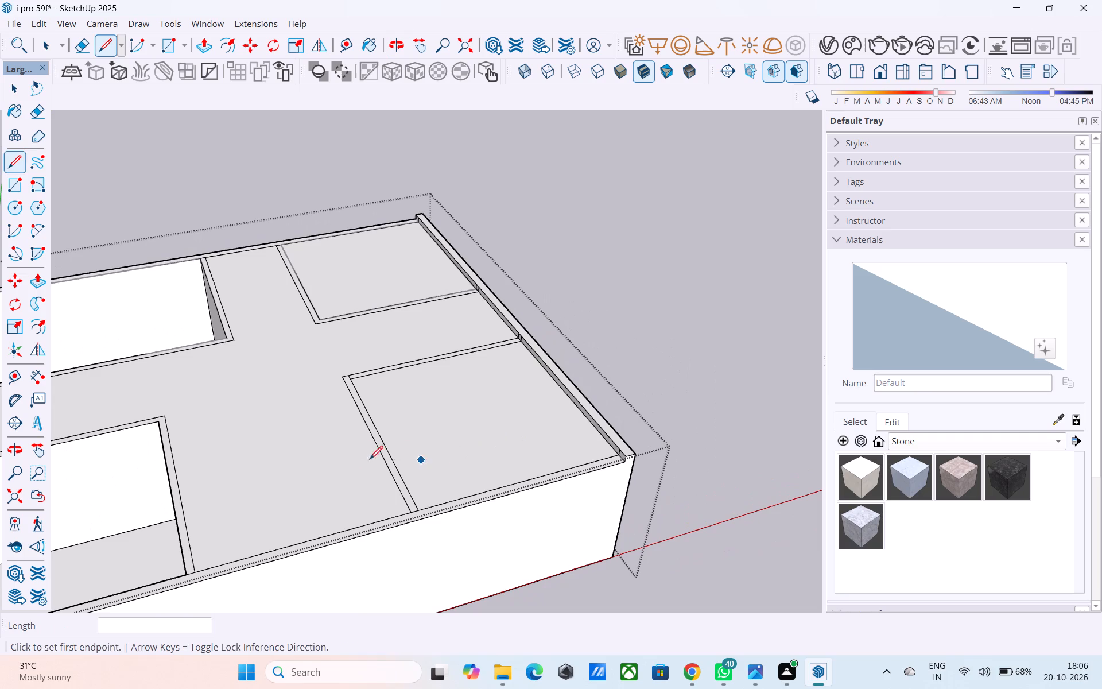
{"action": "key", "text": "space"}
{"action": "left_click", "coordinate": [353, 451]}
{"action": "key", "text": "Delete"}
{"action": "left_click", "coordinate": [451, 431]}
{"action": "key", "text": "Delete"}
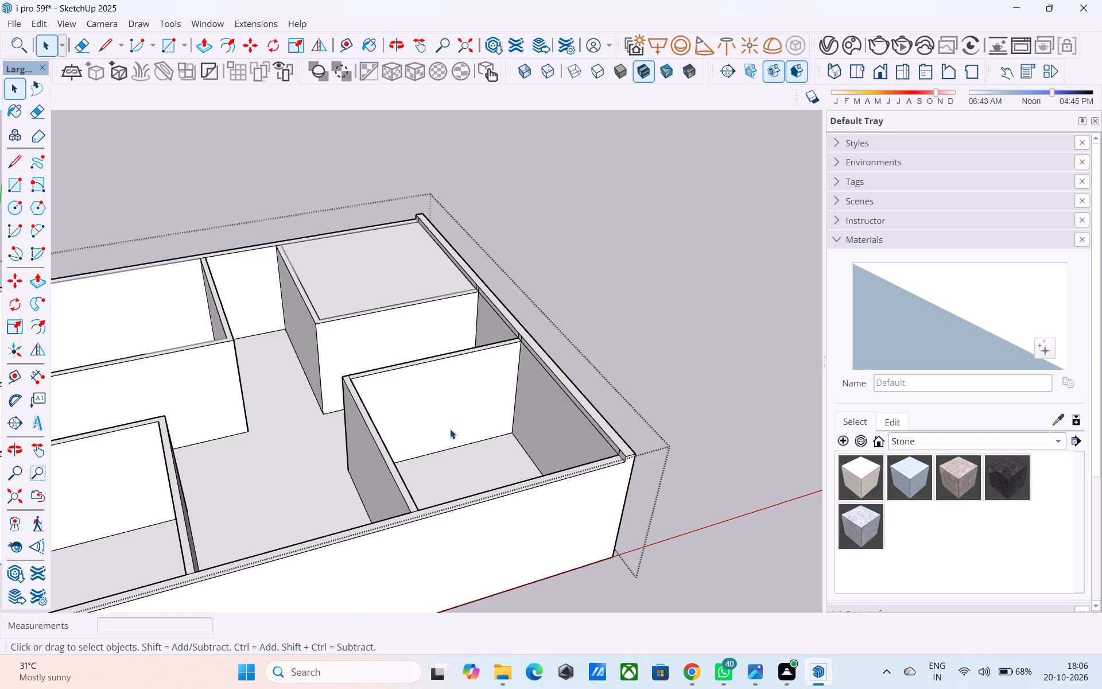
{"action": "middle_click_drag", "start_coordinate": [472, 378], "coordinate": [769, 379]}
{"action": "left_click", "coordinate": [289, 270]}
{"action": "key", "text": "Delete"}
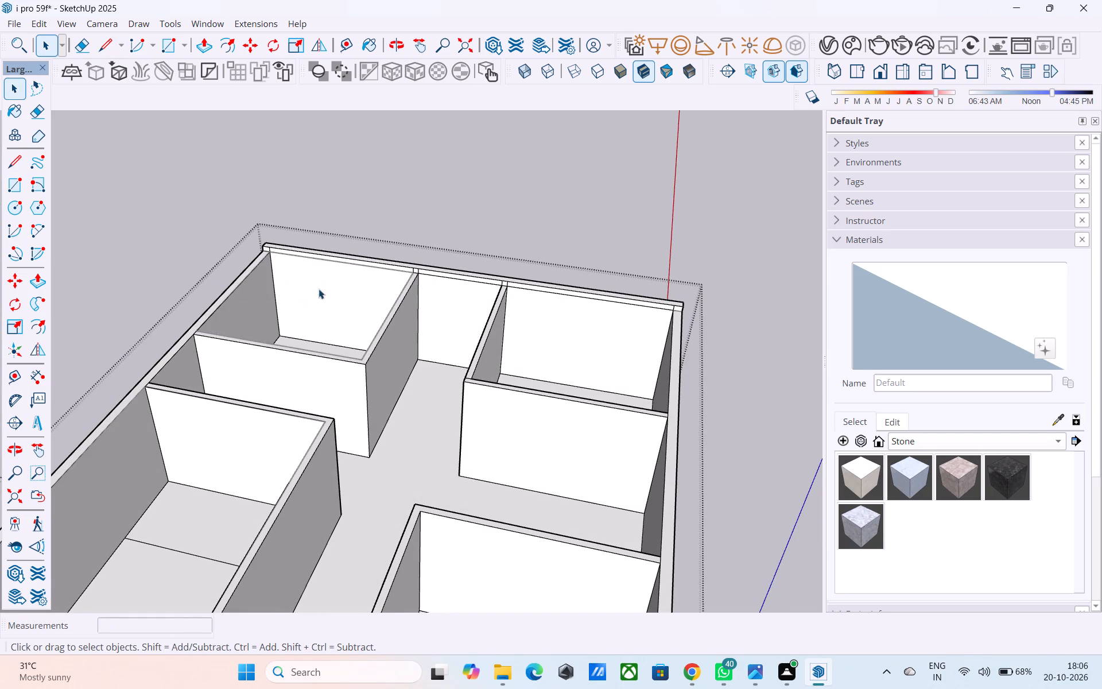
Erase the vertical edges on the raised strip's inner face at the square bay's outer corner and its partition wall.
{"action": "middle_click_drag", "start_coordinate": [328, 290], "coordinate": [417, 257]}
{"action": "scroll", "coordinate": [448, 286], "scroll_direction": "down", "scroll_amount": 4}
{"action": "middle_click_drag", "start_coordinate": [455, 404], "coordinate": [448, 416]}
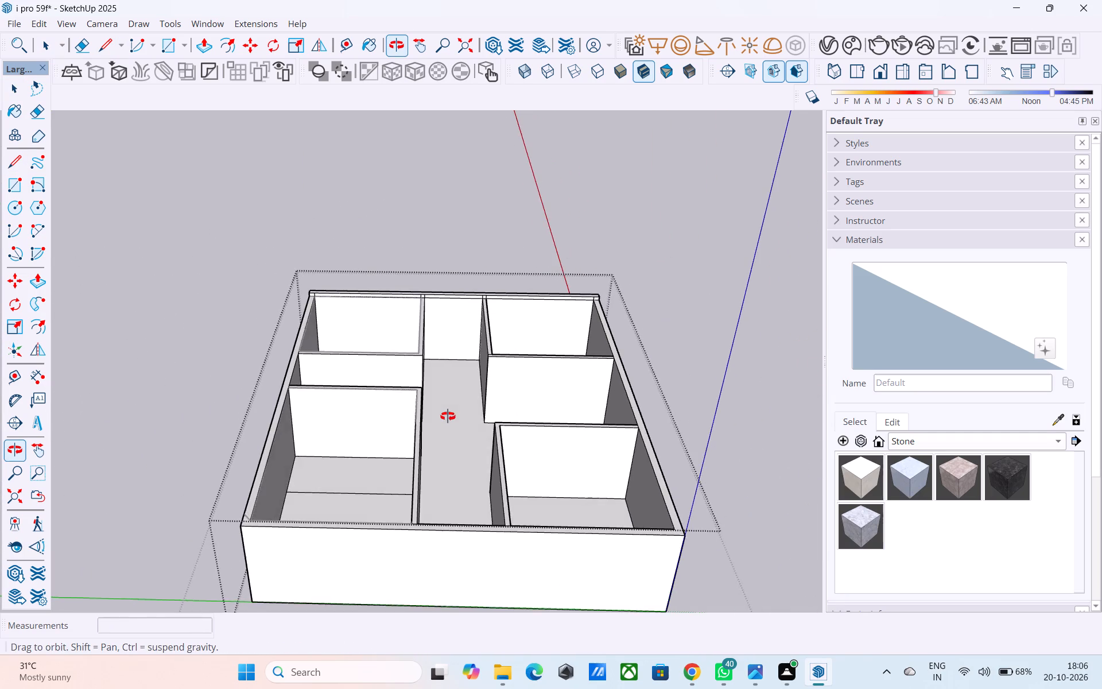
{"action": "middle_click_drag", "start_coordinate": [448, 416], "coordinate": [417, 354]}
{"action": "scroll", "coordinate": [353, 308], "scroll_direction": "up", "scroll_amount": 4}
{"action": "scroll", "coordinate": [322, 316], "scroll_direction": "down", "scroll_amount": 4}
{"action": "middle_click_drag", "start_coordinate": [321, 314], "coordinate": [332, 277]}
{"action": "scroll", "coordinate": [332, 277], "scroll_direction": "up", "scroll_amount": 15}
{"action": "key", "text": "e"}
{"action": "scroll", "coordinate": [298, 324], "scroll_direction": "up", "scroll_amount": 7}
{"action": "left_click", "coordinate": [306, 327]}
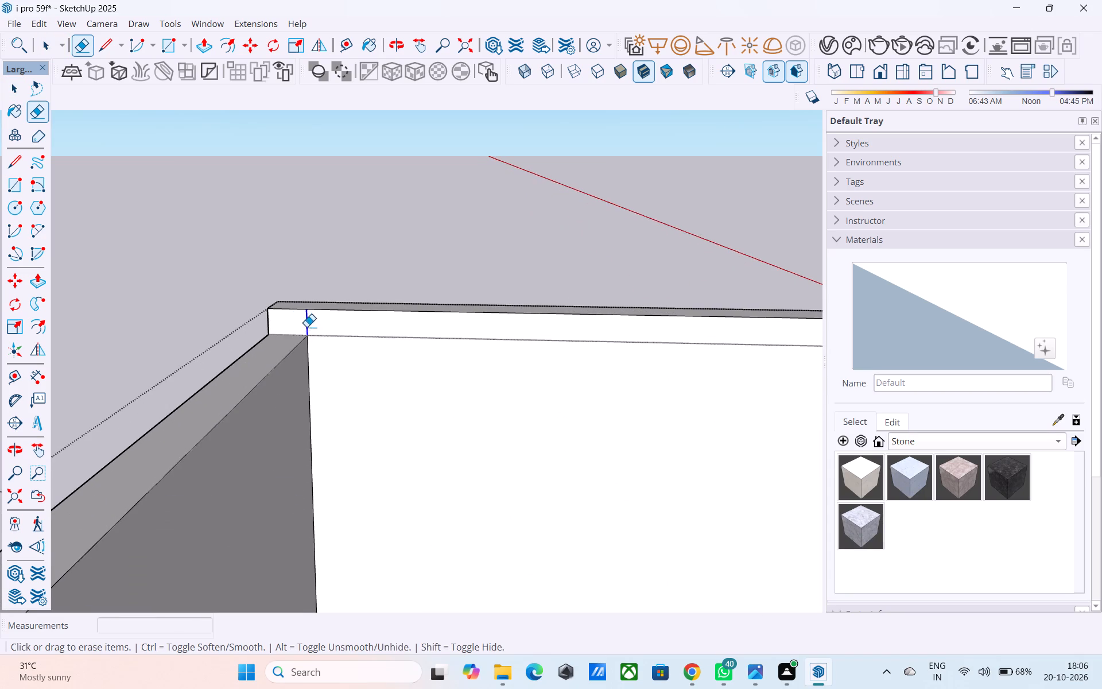
{"action": "scroll", "coordinate": [219, 332], "scroll_direction": "down", "scroll_amount": 12}
{"action": "scroll", "coordinate": [716, 336], "scroll_direction": "up", "scroll_amount": 10}
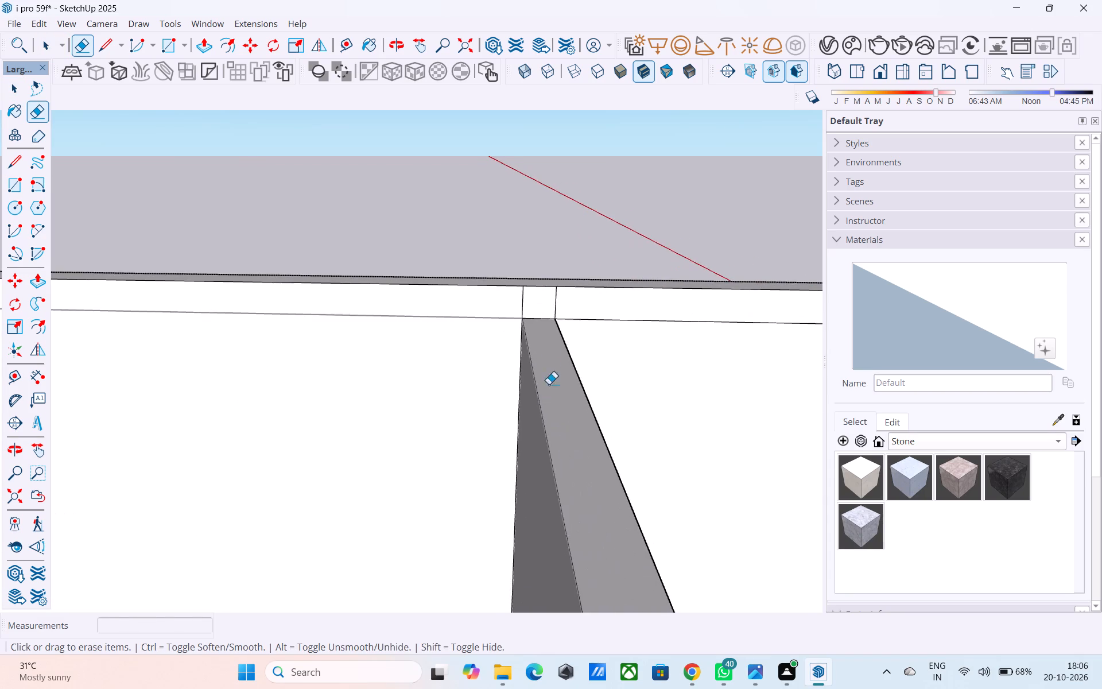
{"action": "scroll", "coordinate": [549, 384], "scroll_direction": "up", "scroll_amount": 4}
{"action": "left_click_drag", "start_coordinate": [506, 291], "coordinate": [526, 288]}
{"action": "left_click_drag", "start_coordinate": [556, 288], "coordinate": [596, 288]}
{"action": "scroll", "coordinate": [385, 269], "scroll_direction": "down", "scroll_amount": 13}
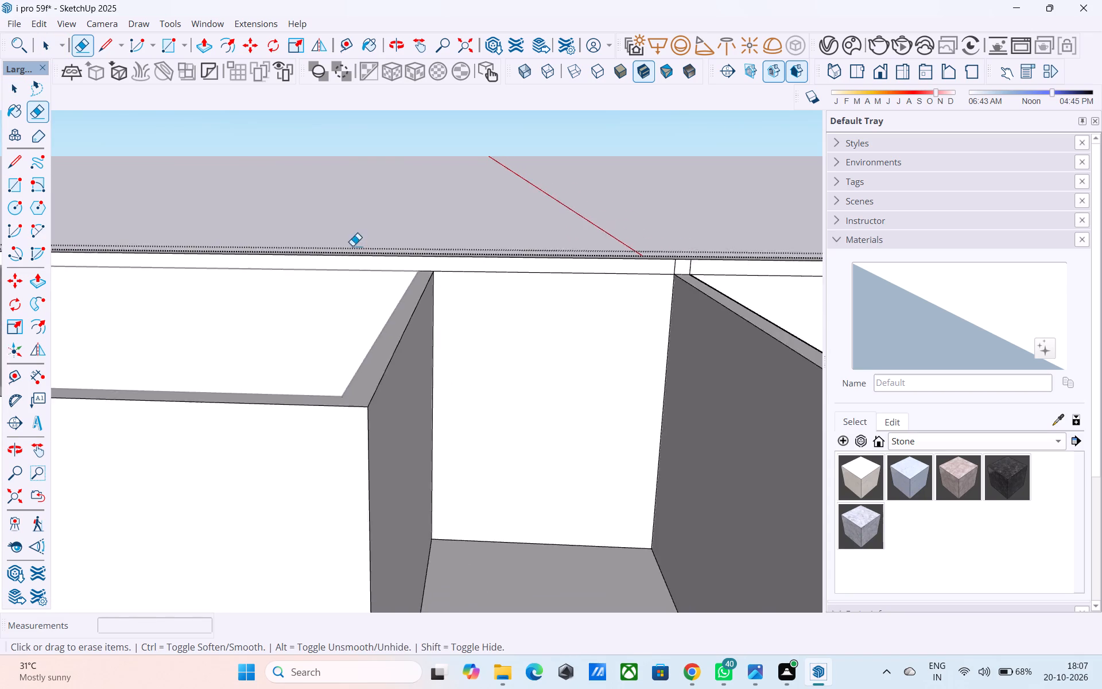
Erase the remaining vertical edges on the raised strip's inner face at the red-axis bay's partition wall and outer corner.
{"action": "scroll", "coordinate": [352, 246], "scroll_direction": "down", "scroll_amount": 4}
{"action": "scroll", "coordinate": [531, 272], "scroll_direction": "up", "scroll_amount": 15}
{"action": "left_click_drag", "start_coordinate": [556, 242], "coordinate": [530, 244]}
{"action": "left_click_drag", "start_coordinate": [527, 245], "coordinate": [525, 245]}
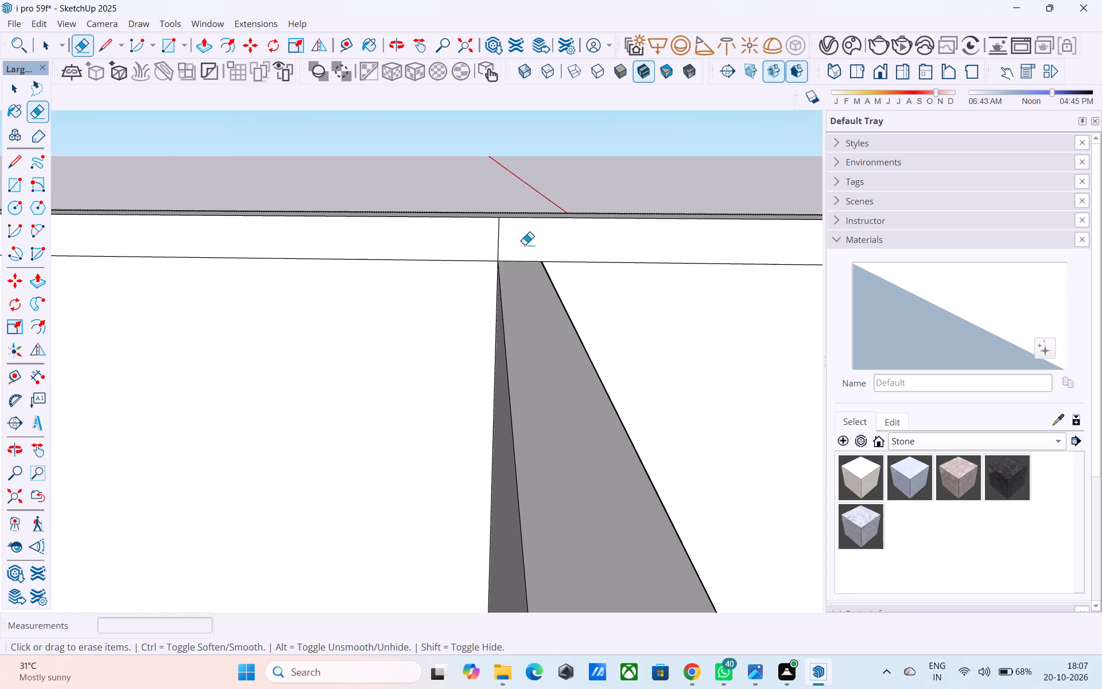
{"action": "left_click_drag", "start_coordinate": [525, 245], "coordinate": [462, 257]}
{"action": "scroll", "coordinate": [401, 241], "scroll_direction": "down", "scroll_amount": 20}
{"action": "scroll", "coordinate": [572, 276], "scroll_direction": "up", "scroll_amount": 9}
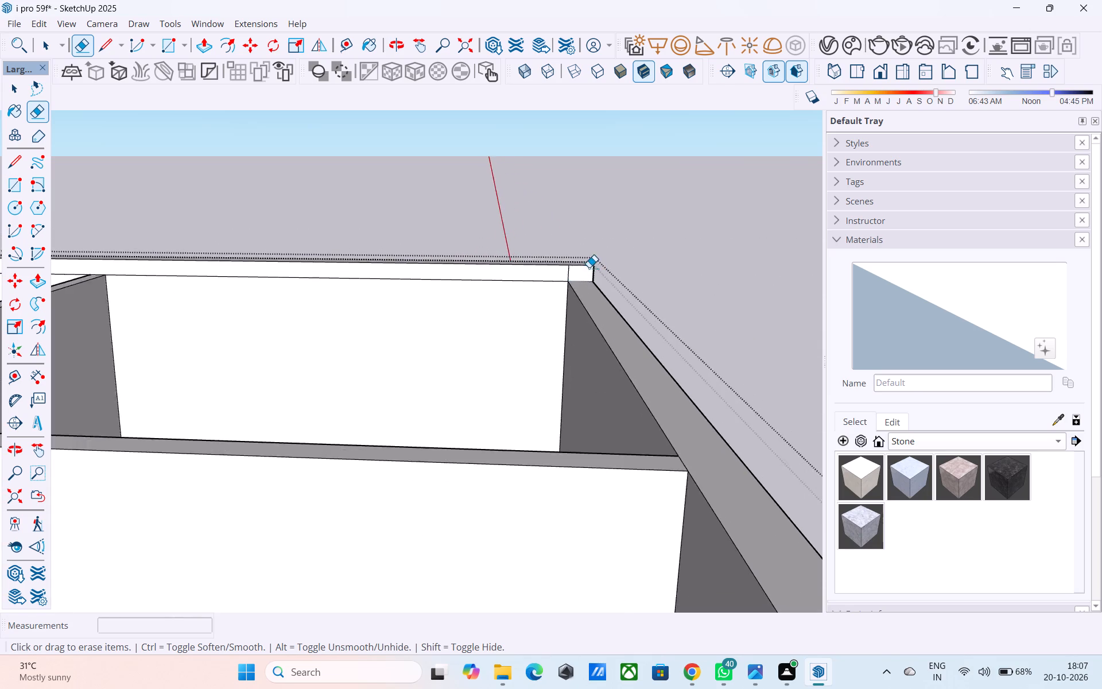
{"action": "scroll", "coordinate": [589, 268], "scroll_direction": "up", "scroll_amount": 6}
{"action": "left_click_drag", "start_coordinate": [560, 274], "coordinate": [544, 278]}
{"action": "scroll", "coordinate": [618, 234], "scroll_direction": "down", "scroll_amount": 20}
{"action": "scroll", "coordinate": [618, 234], "scroll_direction": "down", "scroll_amount": 4}
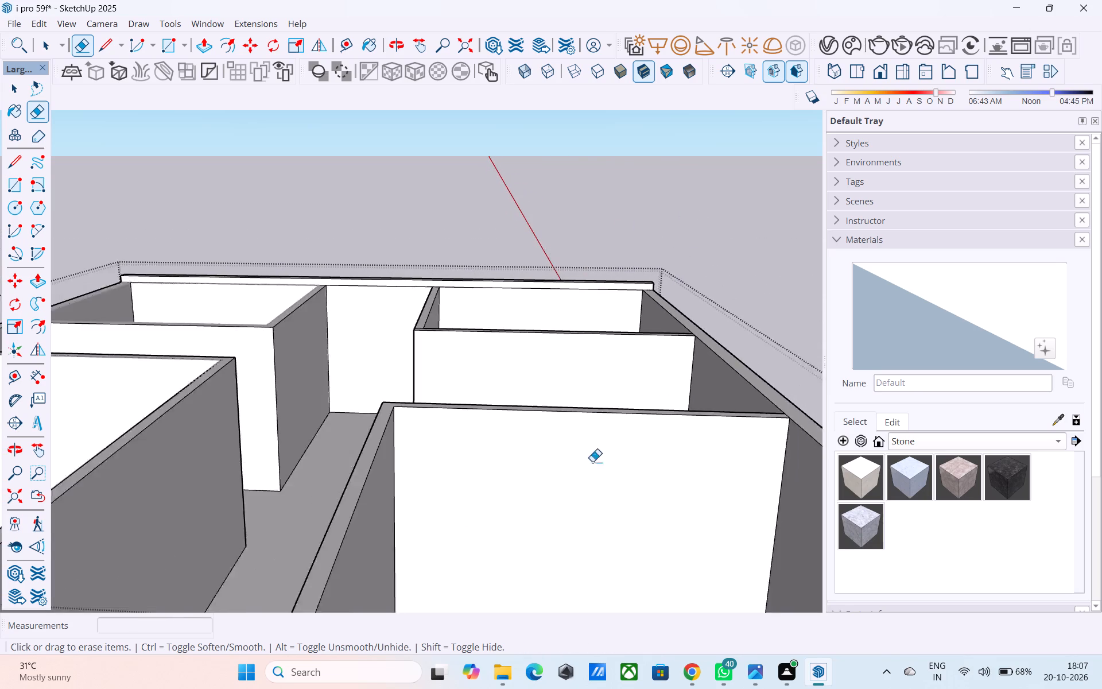
Push/Pull the raised strip's inner face 45' 3" across the bays, flush with the opposite outer wall, to form a roof slab.
{"action": "middle_click_drag", "start_coordinate": [514, 410], "coordinate": [523, 463]}
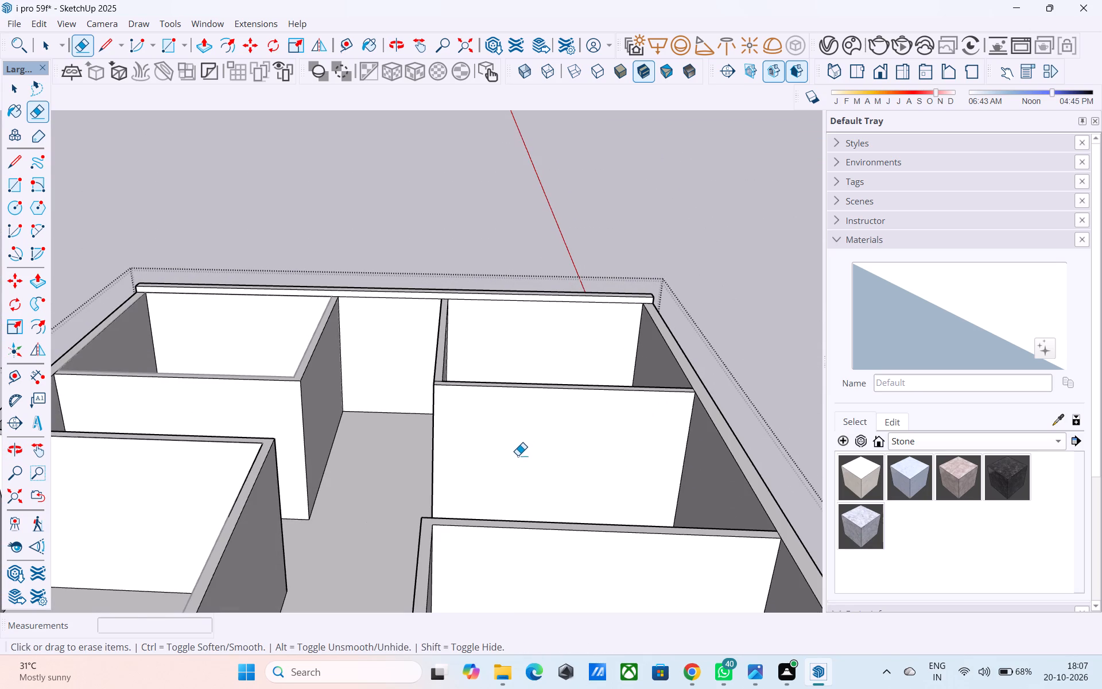
{"action": "scroll", "coordinate": [520, 442], "scroll_direction": "down", "scroll_amount": 1}
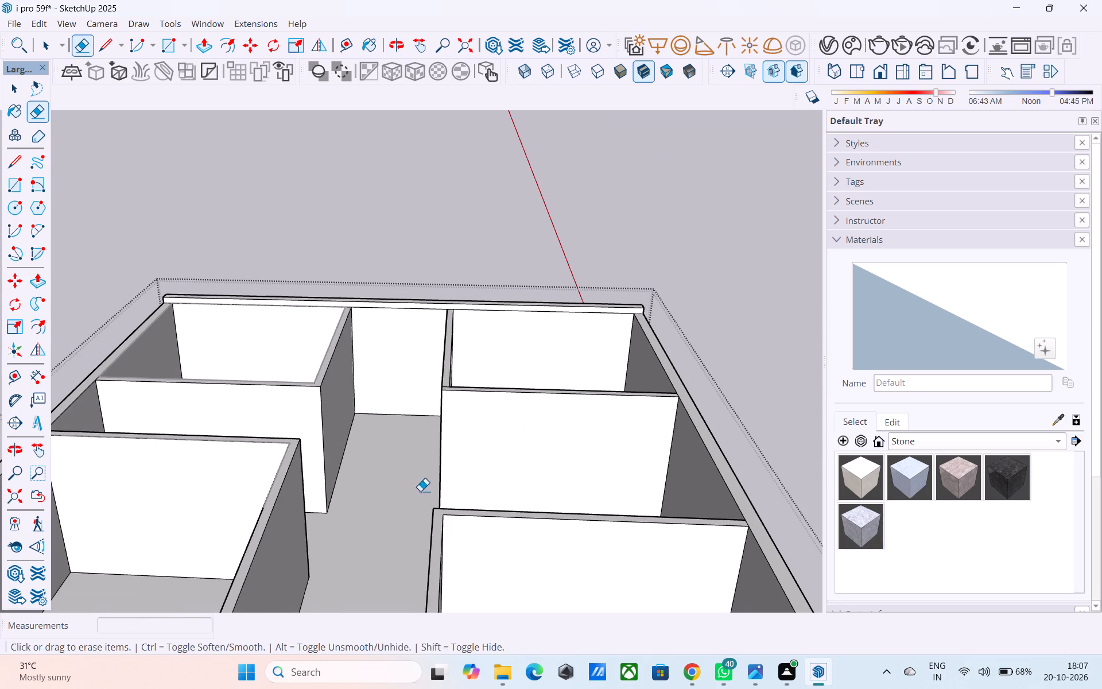
{"action": "middle_click_drag", "start_coordinate": [416, 491], "coordinate": [418, 422]}
{"action": "scroll", "coordinate": [429, 329], "scroll_direction": "up", "scroll_amount": 4}
{"action": "key", "text": "space"}
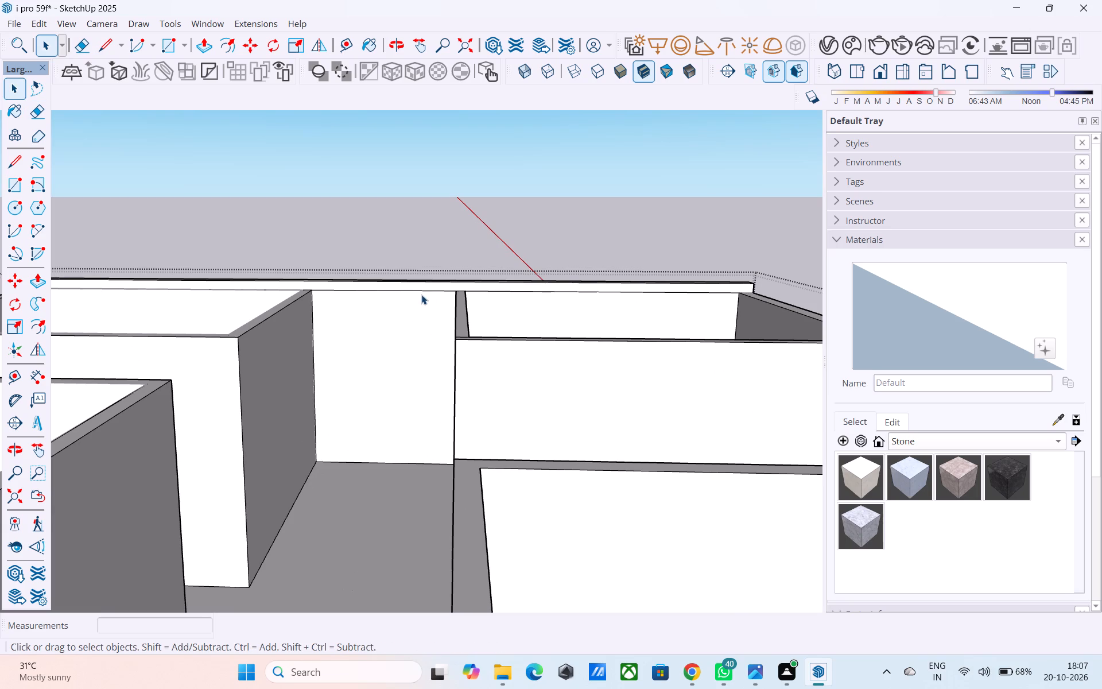
{"action": "left_click", "coordinate": [421, 289]}
{"action": "scroll", "coordinate": [421, 289], "scroll_direction": "up", "scroll_amount": 3}
{"action": "left_click", "coordinate": [421, 287]}
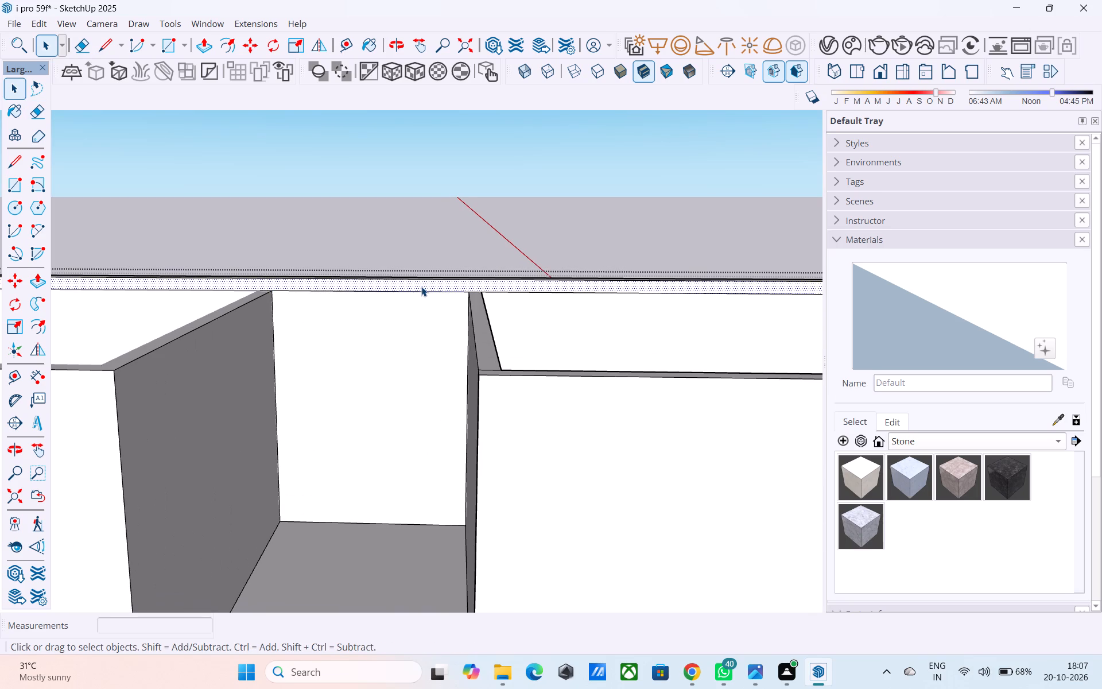
{"action": "key", "text": "p"}
{"action": "left_click", "coordinate": [421, 287]}
{"action": "scroll", "coordinate": [416, 307], "scroll_direction": "down", "scroll_amount": 12}
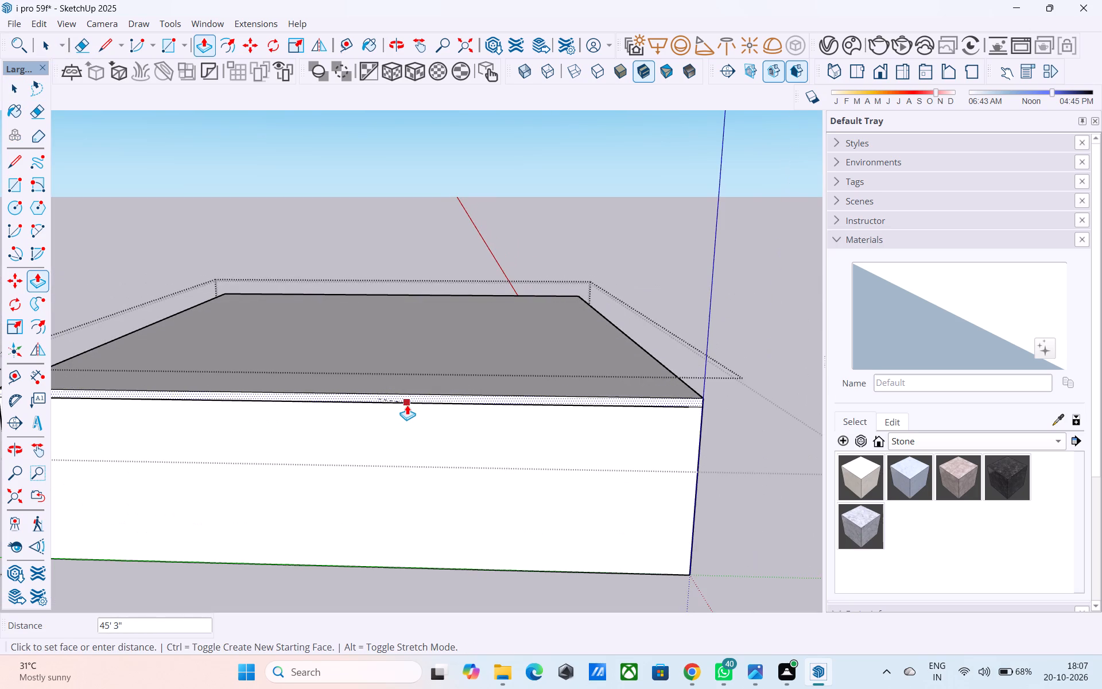
{"action": "left_click", "coordinate": [407, 405]}
{"action": "middle_click_drag", "start_coordinate": [441, 409], "coordinate": [329, 435]}
{"action": "scroll", "coordinate": [511, 382], "scroll_direction": "down", "scroll_amount": 4}
{"action": "middle_click_drag", "start_coordinate": [561, 398], "coordinate": [563, 406]}
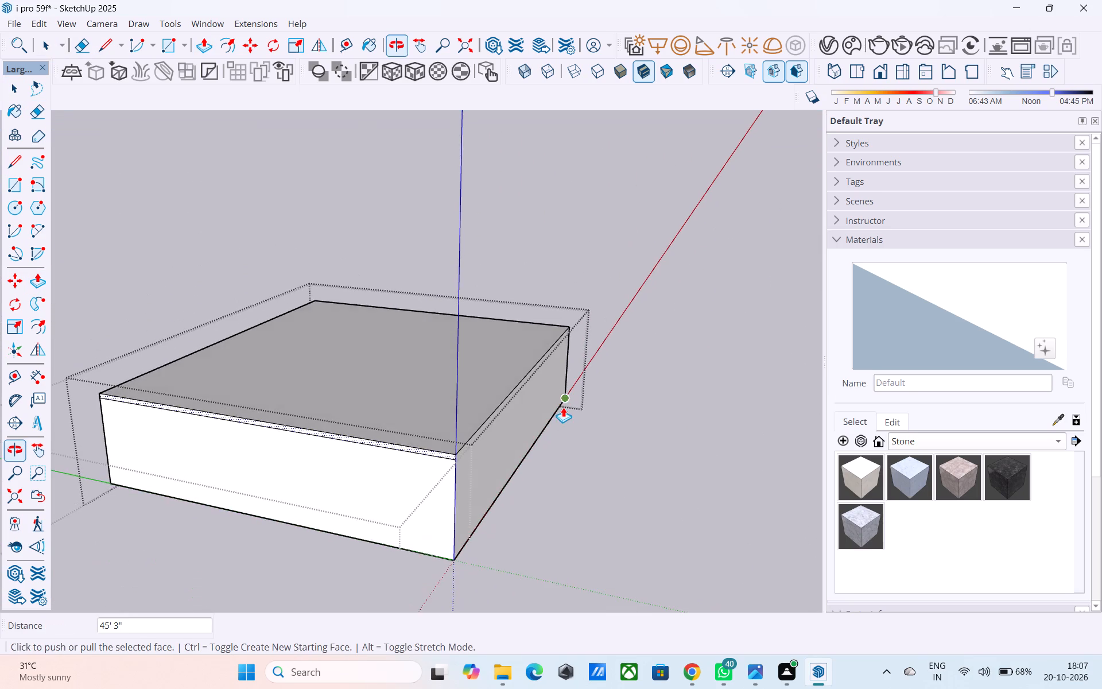
{"action": "scroll", "coordinate": [564, 406], "scroll_direction": "down", "scroll_amount": 6}
{"action": "key", "text": "space"}
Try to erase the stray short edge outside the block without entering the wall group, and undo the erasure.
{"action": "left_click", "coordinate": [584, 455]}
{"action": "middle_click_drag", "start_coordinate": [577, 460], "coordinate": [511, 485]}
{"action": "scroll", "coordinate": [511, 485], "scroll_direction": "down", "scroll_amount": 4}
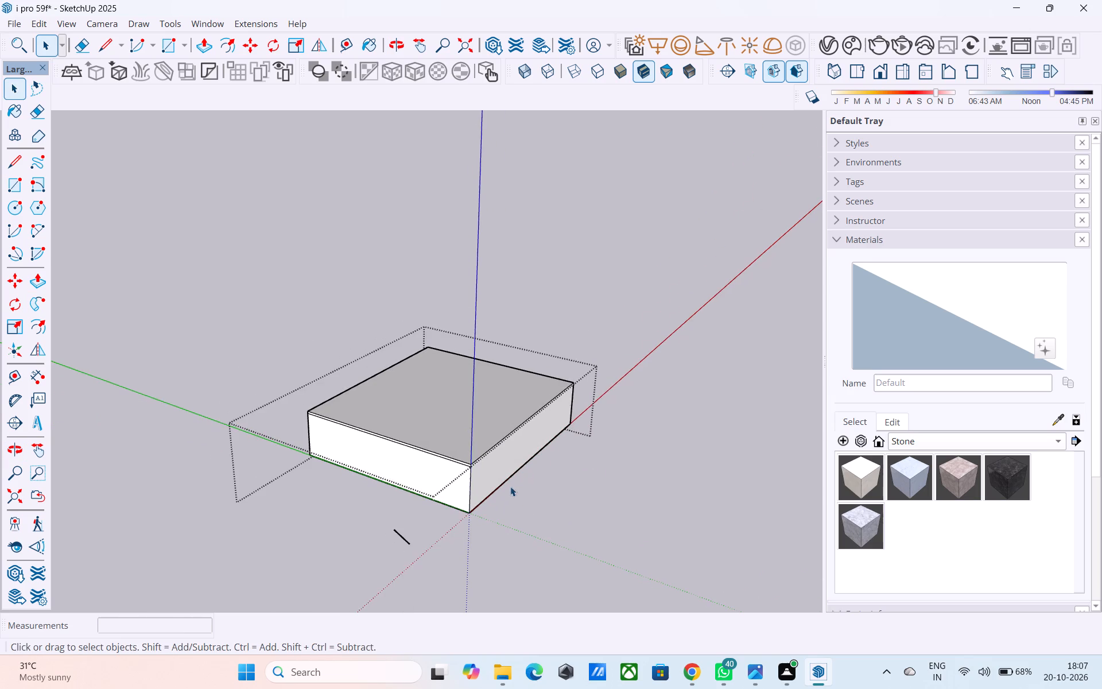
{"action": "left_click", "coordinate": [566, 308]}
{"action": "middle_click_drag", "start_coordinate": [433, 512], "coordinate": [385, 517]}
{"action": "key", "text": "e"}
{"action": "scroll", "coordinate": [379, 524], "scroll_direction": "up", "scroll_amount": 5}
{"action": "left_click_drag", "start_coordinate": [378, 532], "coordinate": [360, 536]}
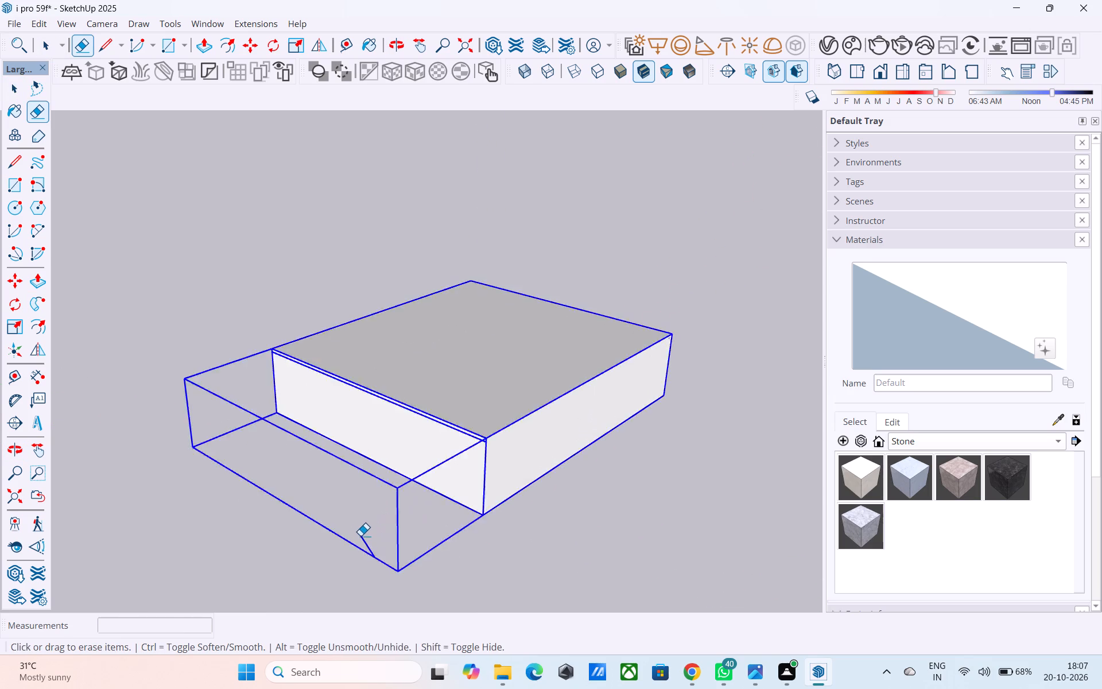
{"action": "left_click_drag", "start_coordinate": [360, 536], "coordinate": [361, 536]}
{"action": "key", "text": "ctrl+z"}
Inside the wall group, erase the stray short edge lying outside the block, and close the group.
{"action": "key", "text": "space"}
{"action": "double_click", "coordinate": [434, 445]}
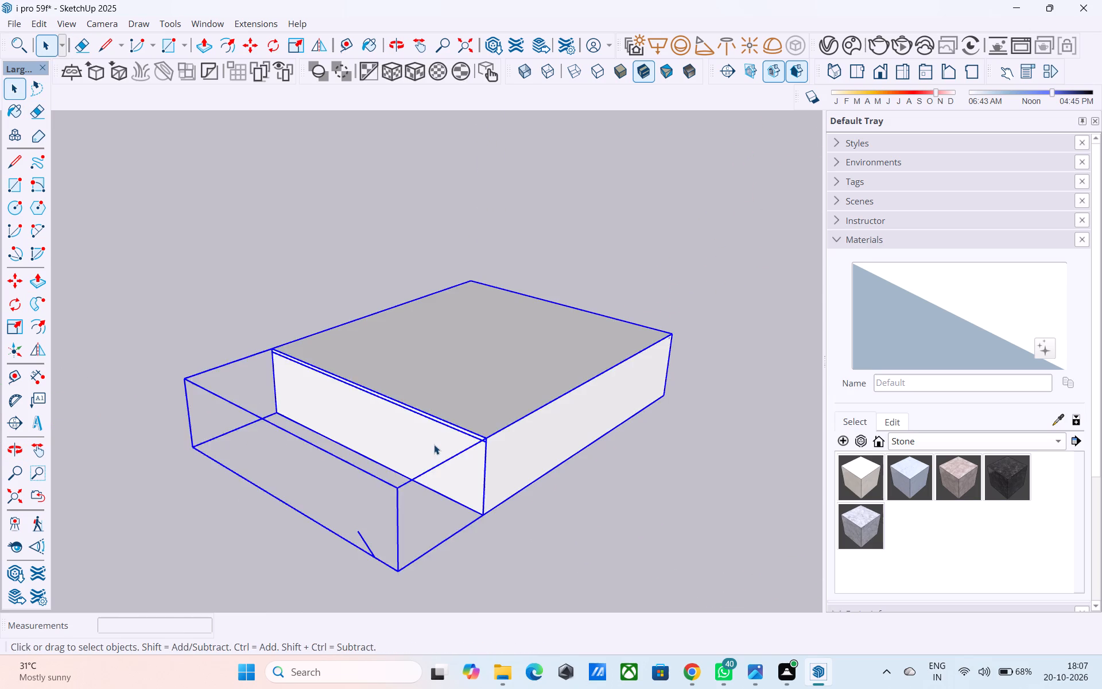
{"action": "scroll", "coordinate": [415, 514], "scroll_direction": "up", "scroll_amount": 4}
{"action": "key", "text": "e"}
{"action": "left_click_drag", "start_coordinate": [396, 540], "coordinate": [329, 566]}
{"action": "key", "text": "space"}
{"action": "scroll", "coordinate": [330, 549], "scroll_direction": "down", "scroll_amount": 6}
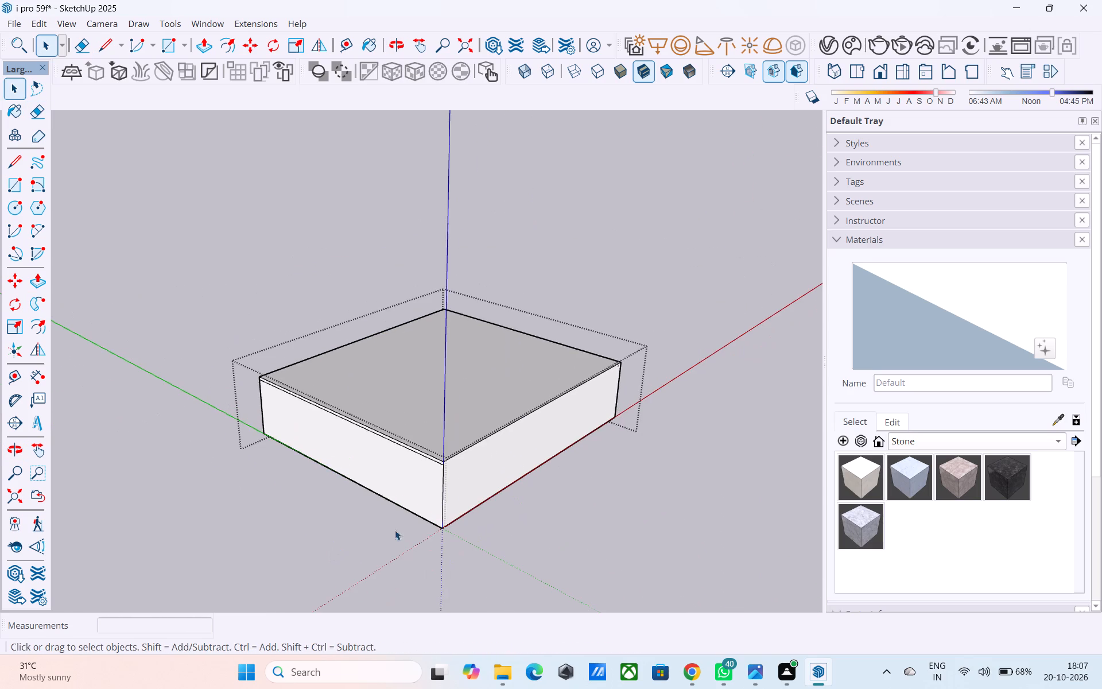
{"action": "left_click", "coordinate": [430, 535]}
{"action": "left_click", "coordinate": [582, 491]}
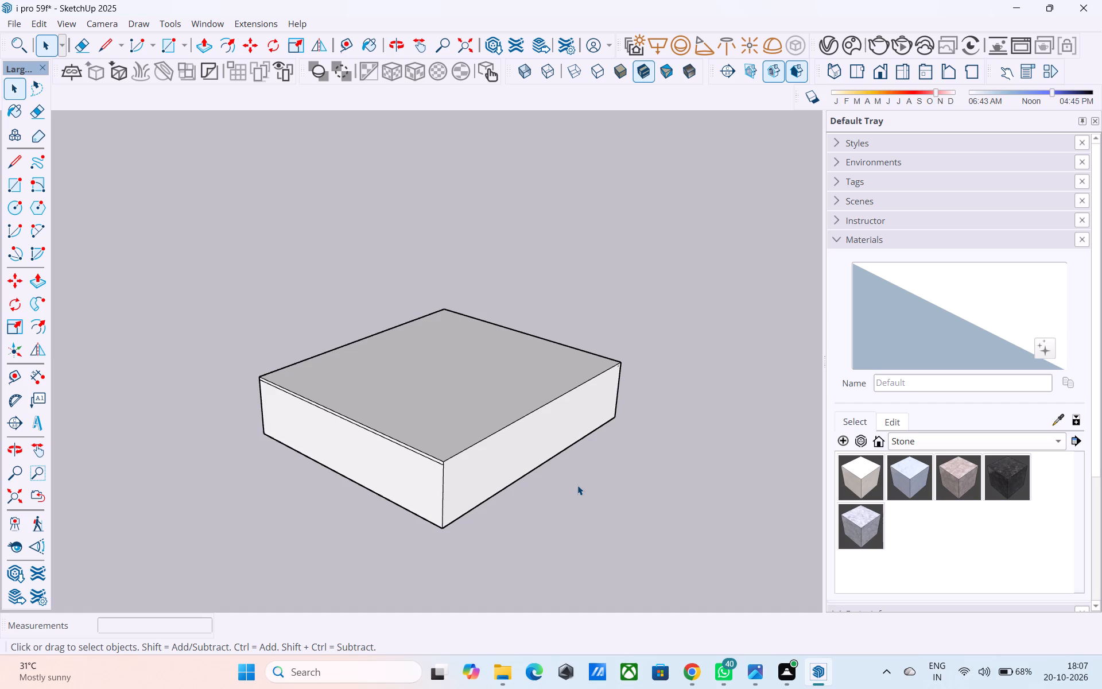
Examine the roofed wall block's outer side faces and slab from several sides.
{"action": "middle_click_drag", "start_coordinate": [555, 478], "coordinate": [360, 442]}
{"action": "scroll", "coordinate": [428, 443], "scroll_direction": "down", "scroll_amount": 3}
{"action": "middle_click_drag", "start_coordinate": [426, 443], "coordinate": [325, 388]}
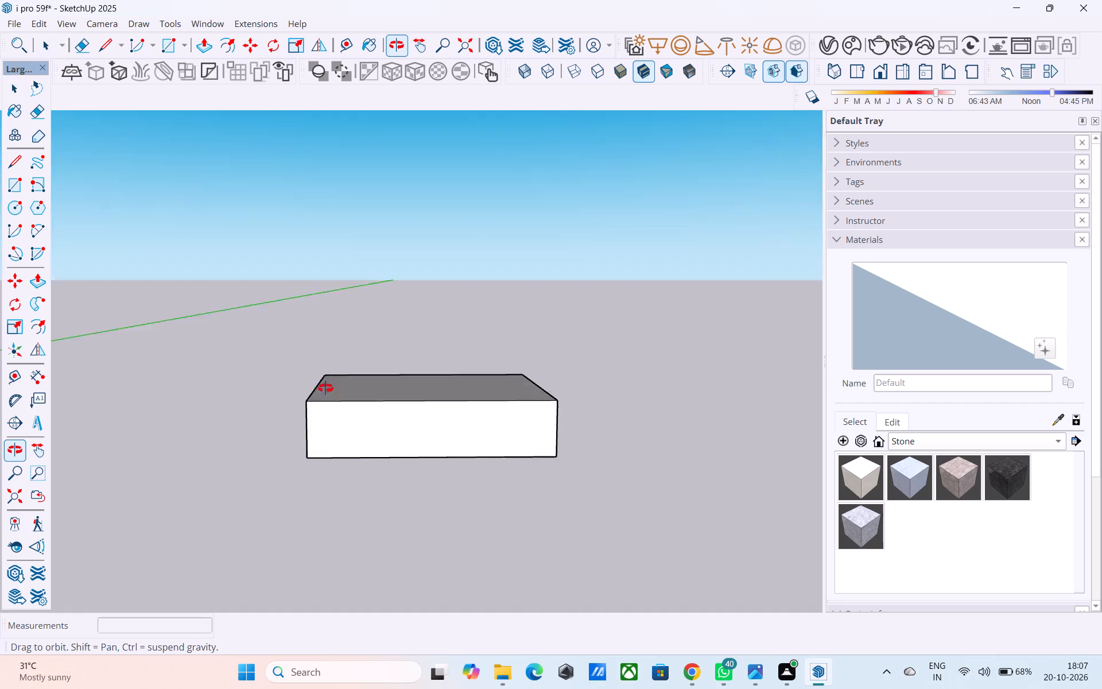
{"action": "middle_click_drag", "start_coordinate": [325, 388], "coordinate": [242, 361]}
{"action": "scroll", "coordinate": [290, 333], "scroll_direction": "down", "scroll_amount": 4}
{"action": "middle_click_drag", "start_coordinate": [323, 342], "coordinate": [139, 447]}
{"action": "scroll", "coordinate": [380, 400], "scroll_direction": "down", "scroll_amount": 5}
{"action": "middle_click_drag", "start_coordinate": [398, 403], "coordinate": [295, 521]}
{"action": "scroll", "coordinate": [319, 452], "scroll_direction": "down", "scroll_amount": 5}
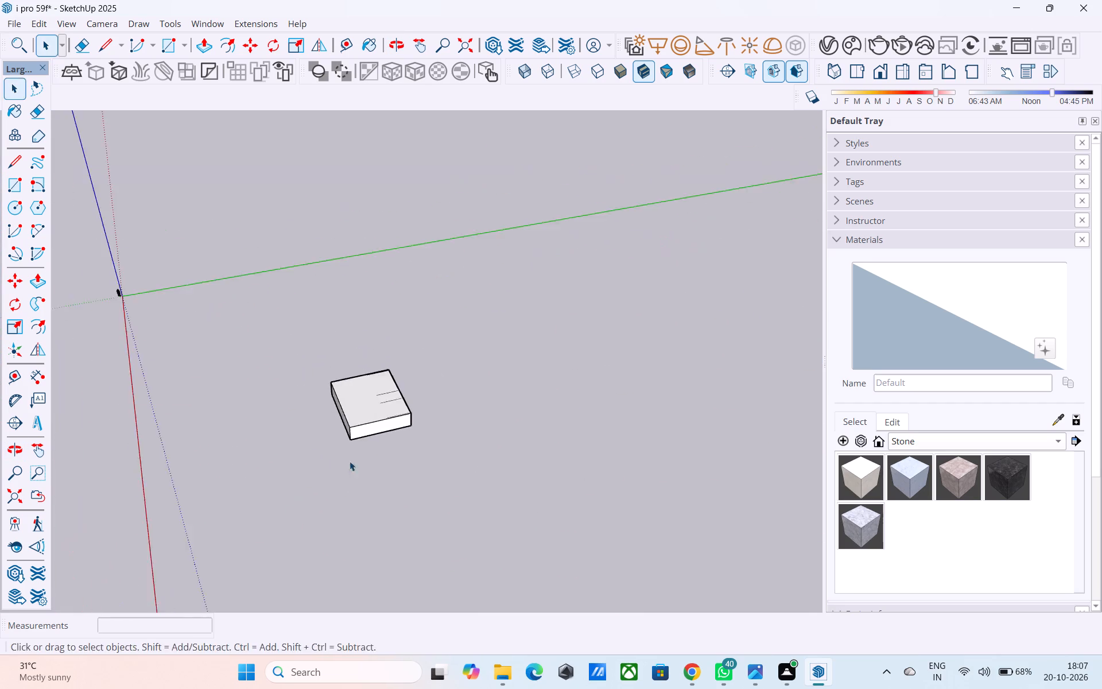
{"action": "middle_click_drag", "start_coordinate": [372, 462], "coordinate": [294, 329]}
{"action": "scroll", "coordinate": [345, 336], "scroll_direction": "up", "scroll_amount": 8}
{"action": "left_click", "coordinate": [334, 373]}
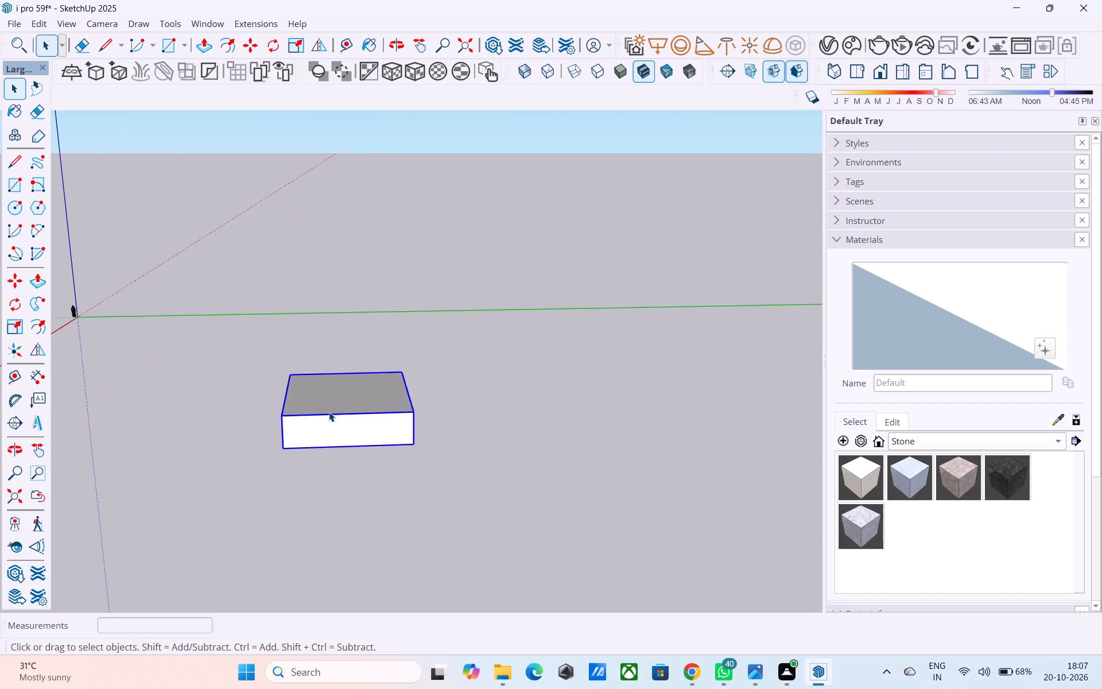
{"action": "scroll", "coordinate": [329, 412], "scroll_direction": "up", "scroll_amount": 4}
{"action": "double_click", "coordinate": [329, 411]}
{"action": "scroll", "coordinate": [337, 403], "scroll_direction": "down", "scroll_amount": 11}
{"action": "left_click", "coordinate": [474, 376]}
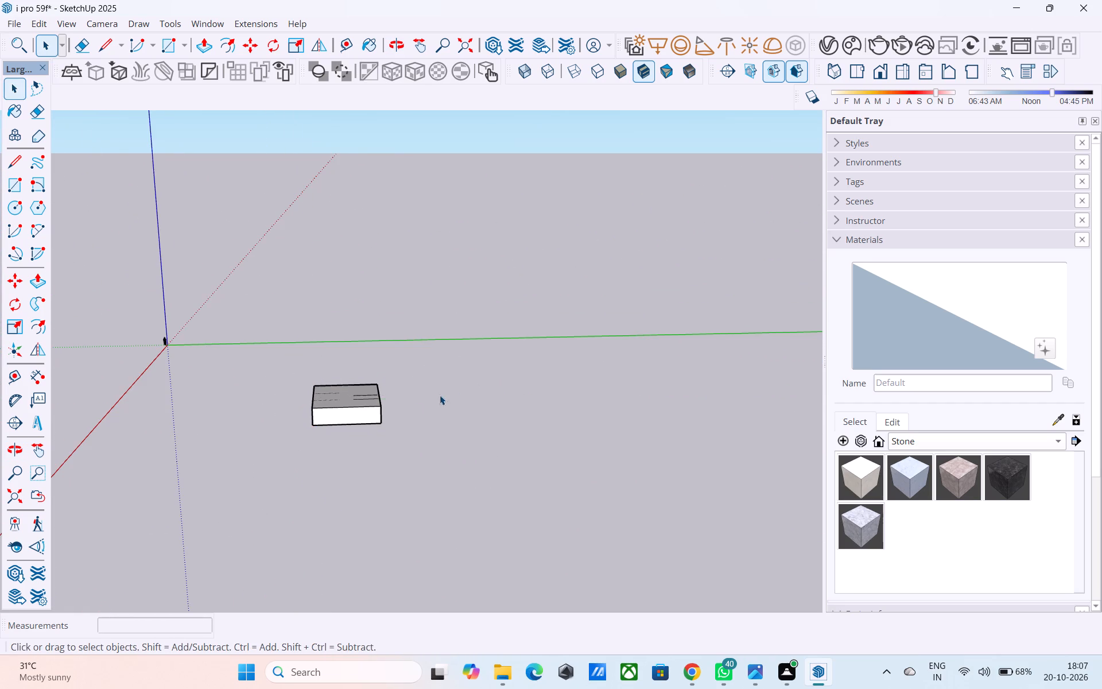
{"action": "middle_click_drag", "start_coordinate": [403, 404], "coordinate": [429, 402]}
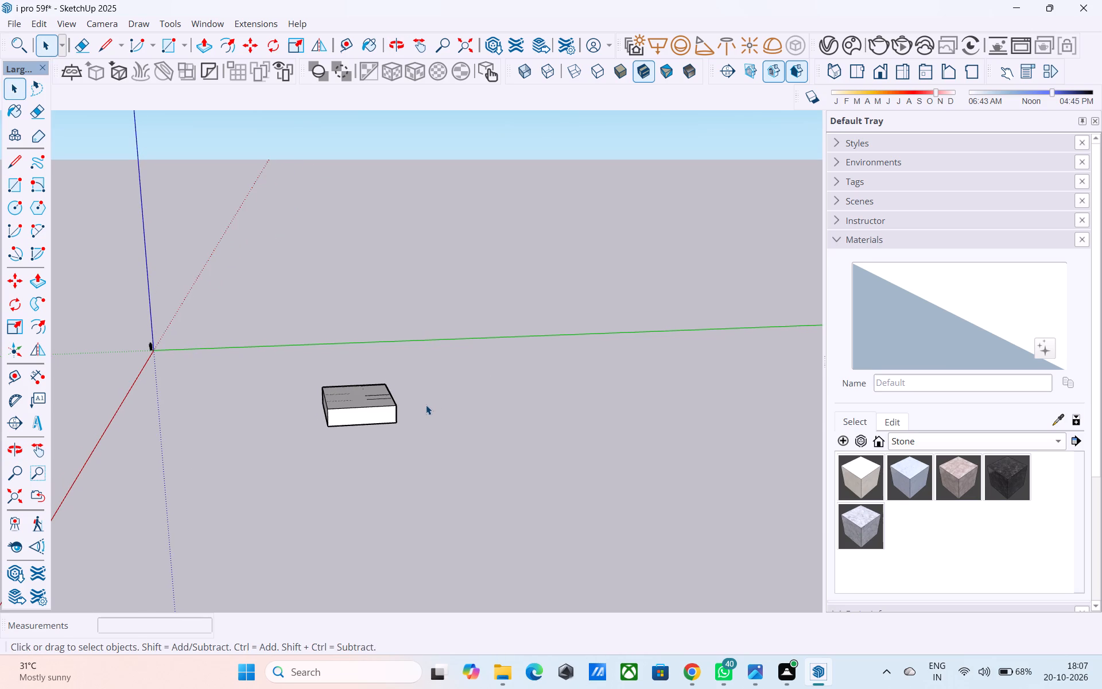
{"action": "scroll", "coordinate": [426, 406], "scroll_direction": "up", "scroll_amount": 4}
{"action": "middle_click_drag", "start_coordinate": [414, 405], "coordinate": [422, 397]}
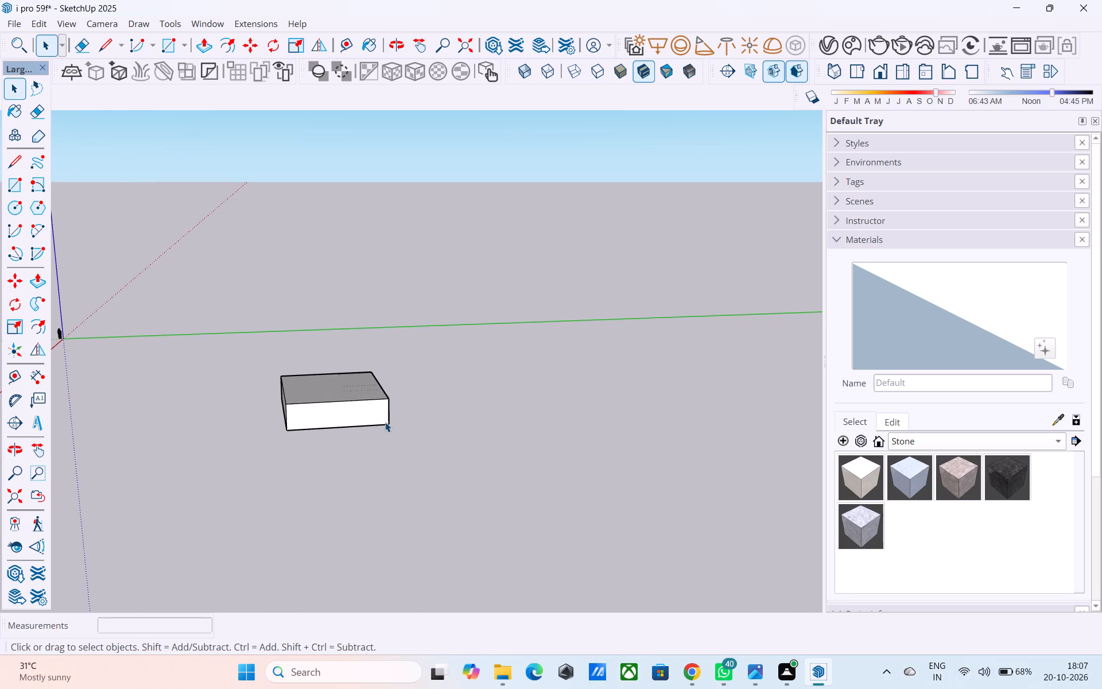
{"action": "middle_click_drag", "start_coordinate": [376, 423], "coordinate": [393, 393]}
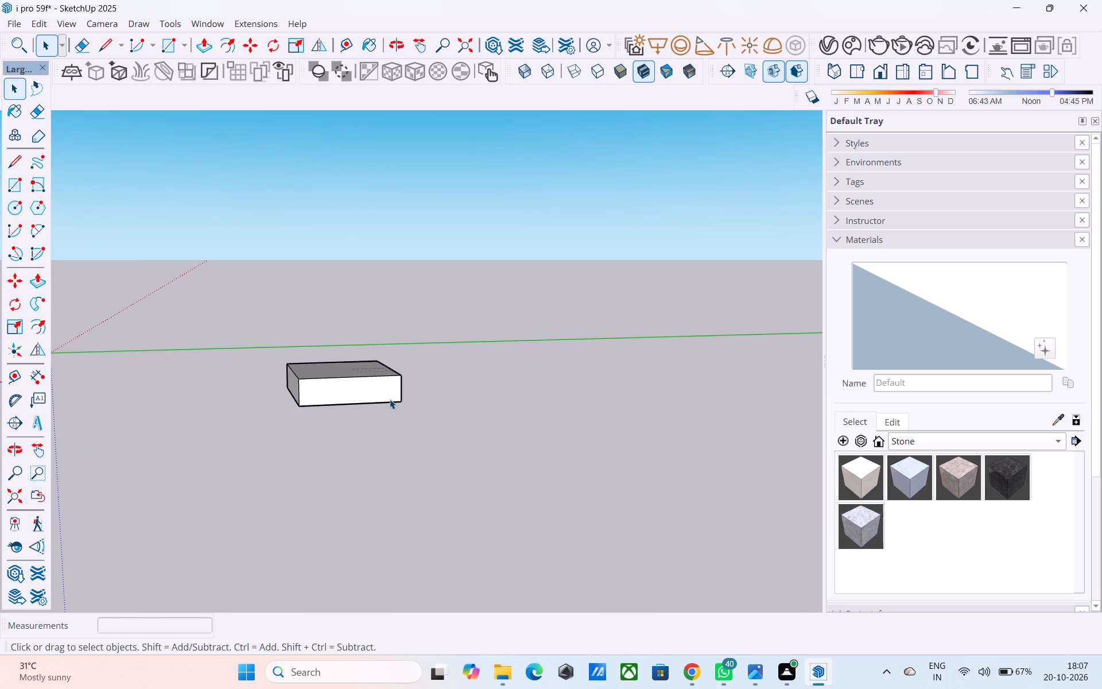
{"action": "middle_click_drag", "start_coordinate": [418, 405], "coordinate": [424, 409]}
{"action": "scroll", "coordinate": [424, 408], "scroll_direction": "up", "scroll_amount": 2}
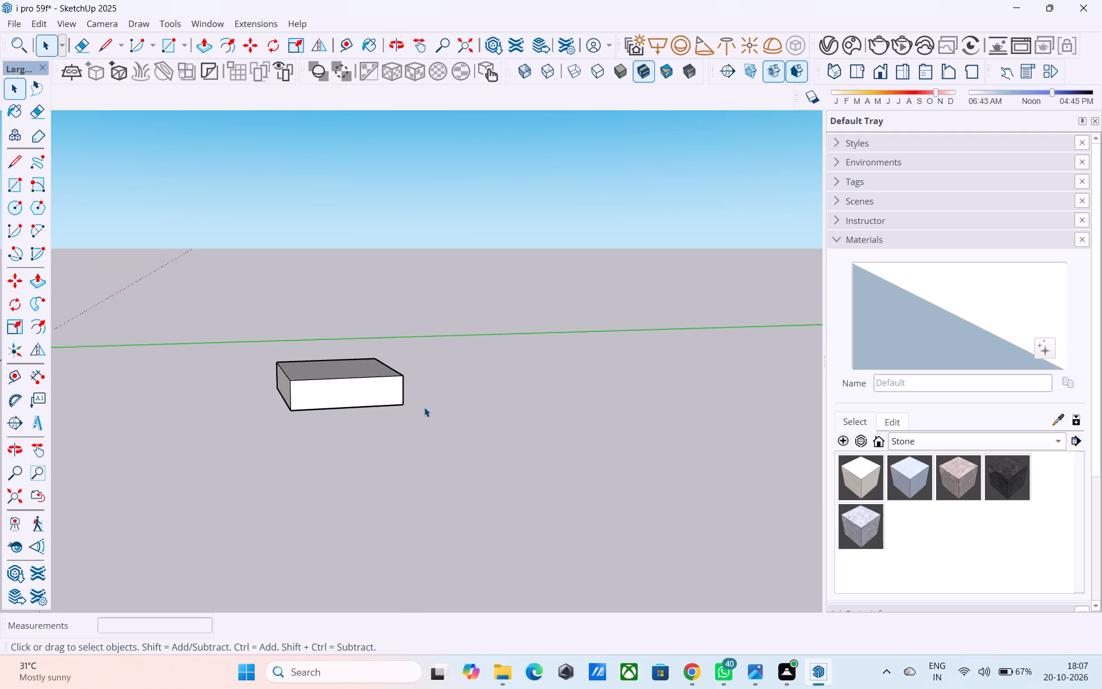
{"action": "scroll", "coordinate": [424, 407], "scroll_direction": "up", "scroll_amount": 2}
{"action": "scroll", "coordinate": [434, 403], "scroll_direction": "down", "scroll_amount": 1}
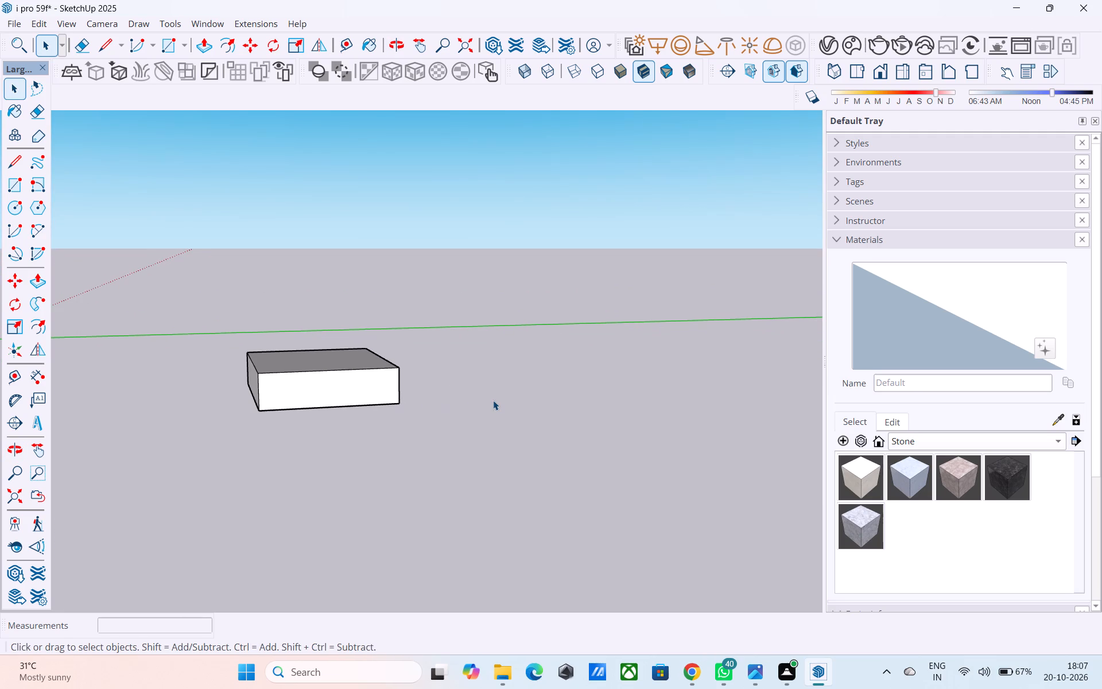
{"action": "scroll", "coordinate": [493, 400], "scroll_direction": "down", "scroll_amount": 3}
{"action": "middle_click_drag", "start_coordinate": [397, 355], "coordinate": [390, 331]}
{"action": "scroll", "coordinate": [396, 349], "scroll_direction": "up", "scroll_amount": 4}
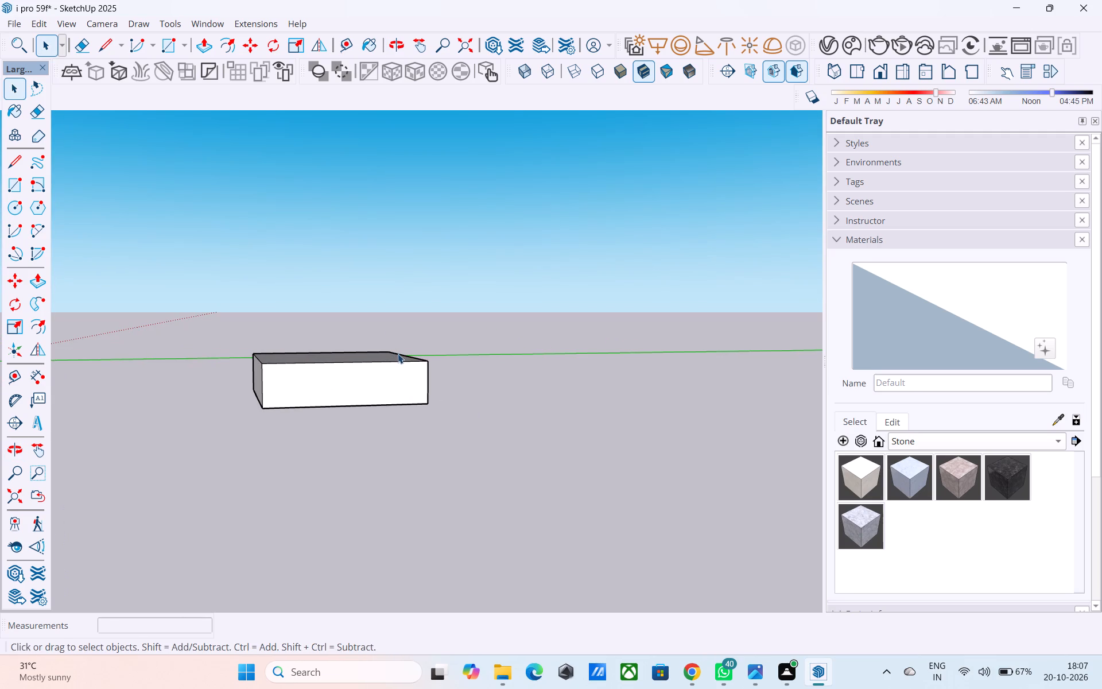
{"action": "scroll", "coordinate": [391, 366], "scroll_direction": "up", "scroll_amount": 3}
{"action": "middle_click_drag", "start_coordinate": [294, 369], "coordinate": [306, 391]}
{"action": "scroll", "coordinate": [291, 402], "scroll_direction": "up", "scroll_amount": 4}
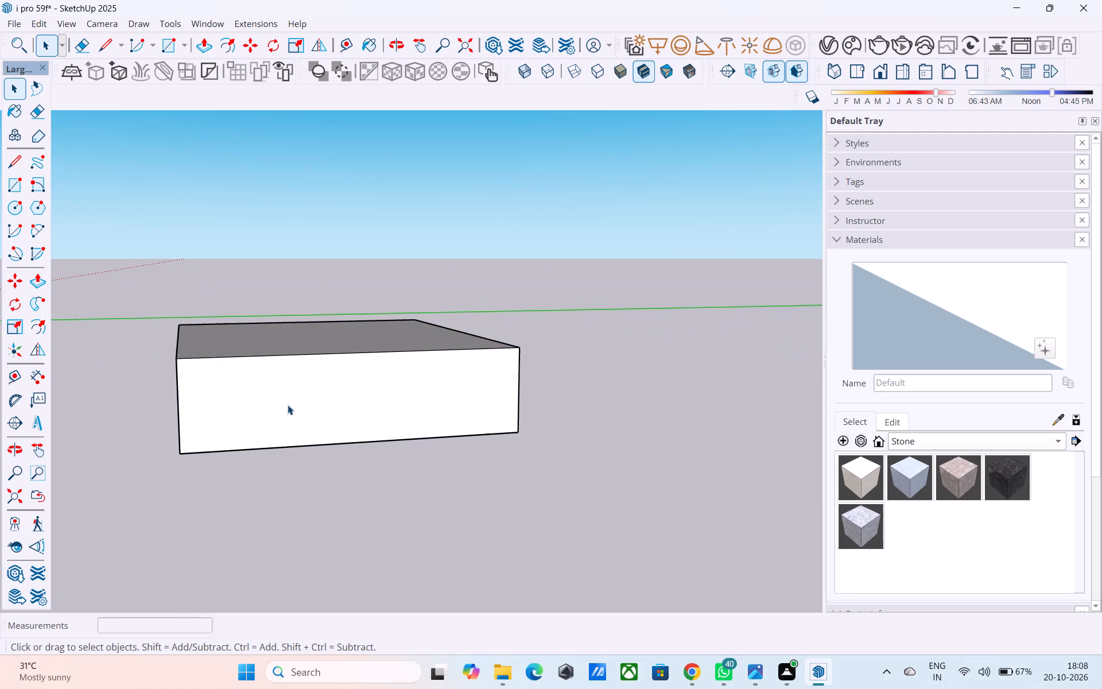
{"action": "left_click", "coordinate": [288, 404]}
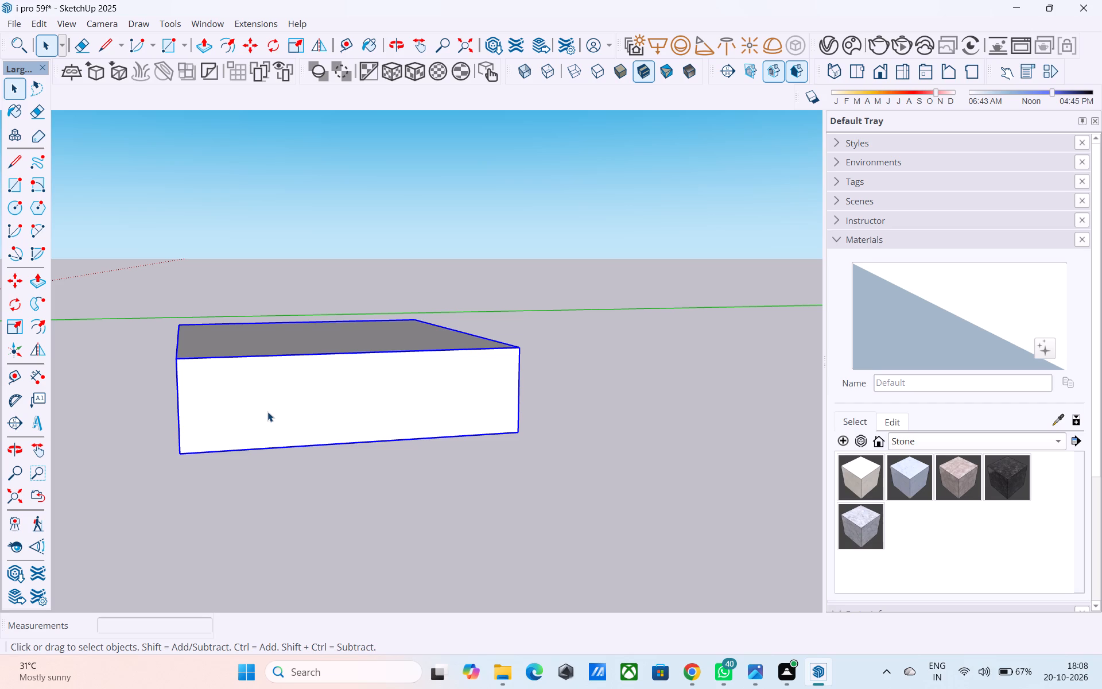
{"action": "middle_click_drag", "start_coordinate": [268, 408], "coordinate": [274, 404]}
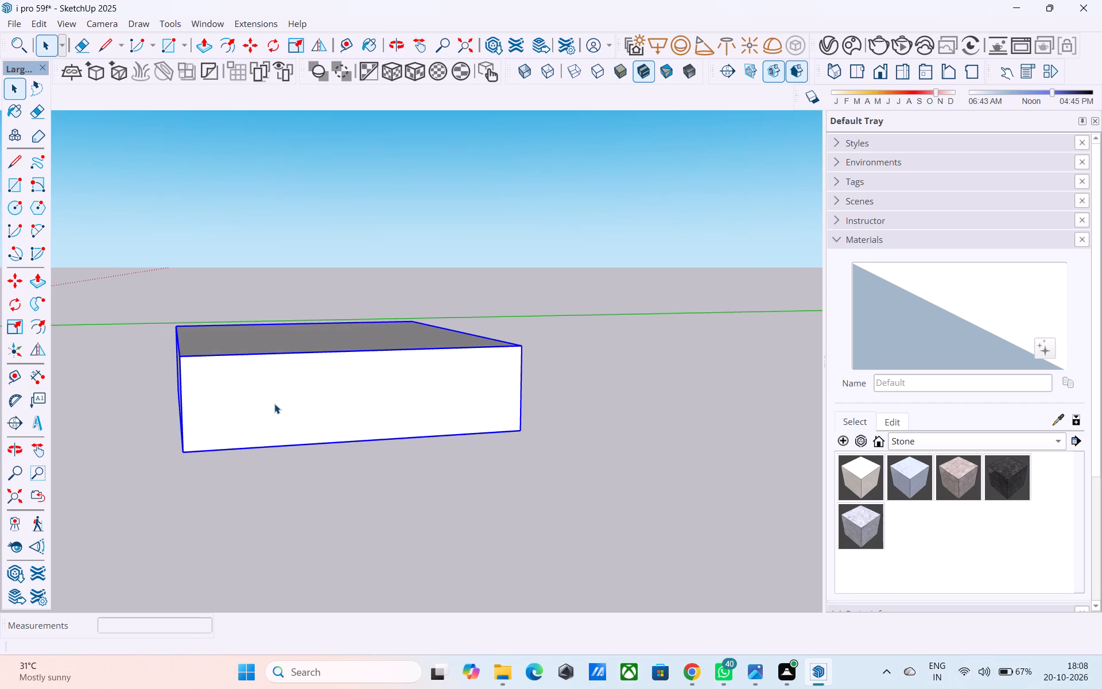
{"action": "scroll", "coordinate": [299, 416], "scroll_direction": "down", "scroll_amount": 3}
{"action": "middle_click_drag", "start_coordinate": [300, 417], "coordinate": [284, 452]}
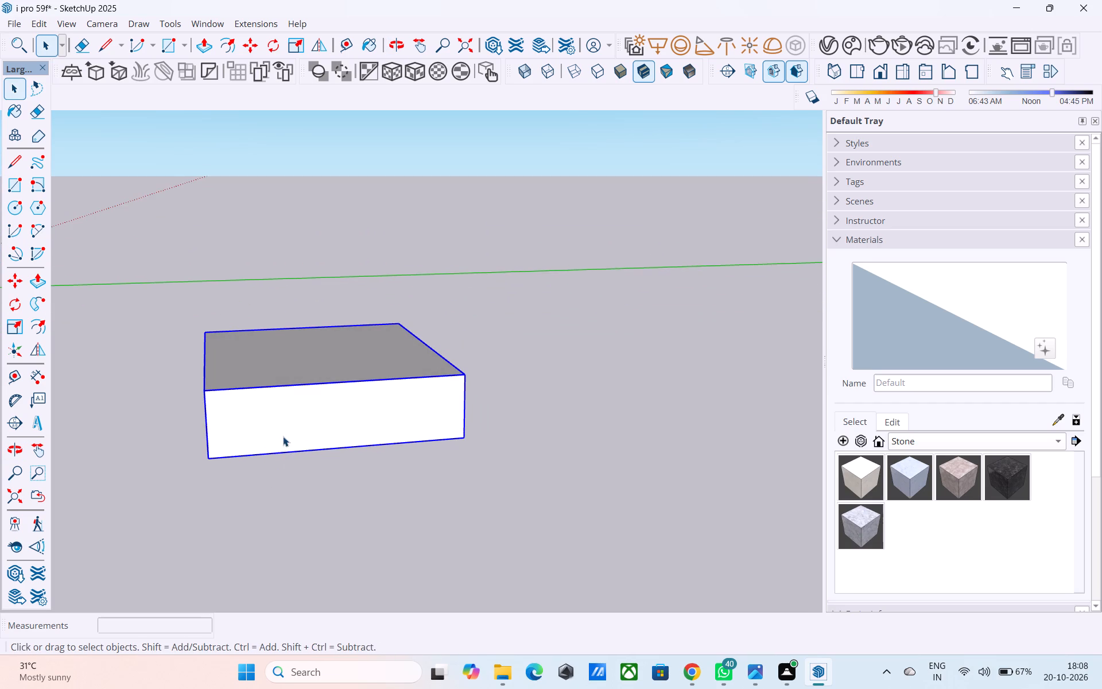
{"action": "scroll", "coordinate": [292, 425], "scroll_direction": "up", "scroll_amount": 2}
{"action": "middle_click_drag", "start_coordinate": [290, 425], "coordinate": [298, 420]}
{"action": "middle_click_drag", "start_coordinate": [298, 420], "coordinate": [314, 399]}
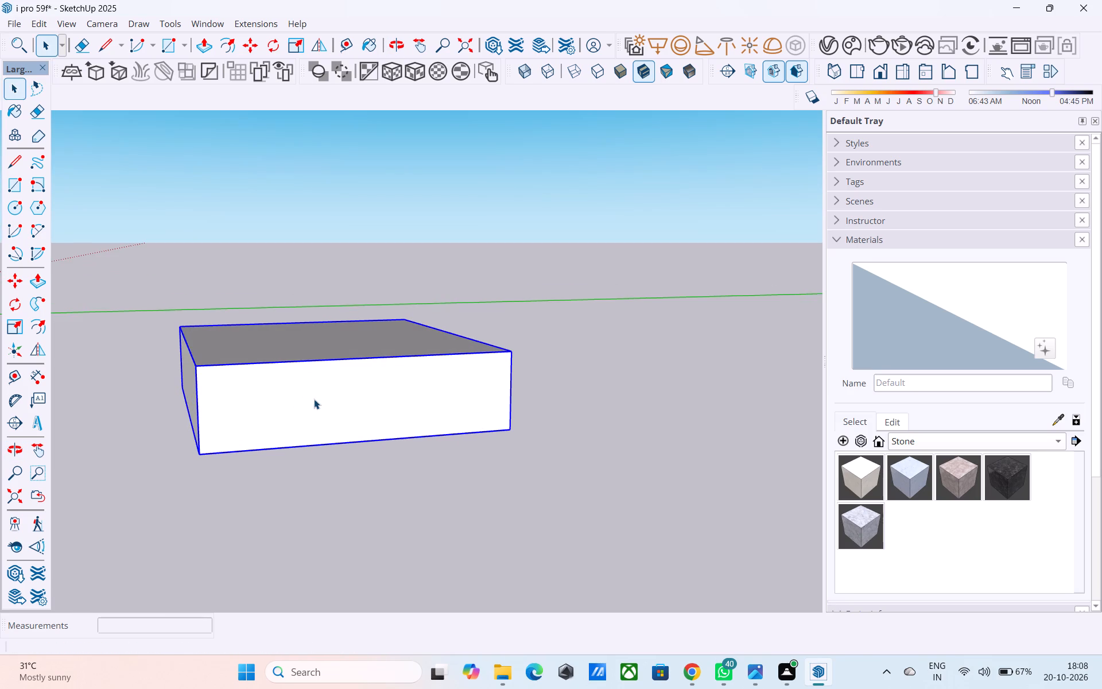
{"action": "middle_click_drag", "start_coordinate": [314, 399], "coordinate": [314, 416]}
{"action": "scroll", "coordinate": [313, 416], "scroll_direction": "down", "scroll_amount": 3}
{"action": "middle_click_drag", "start_coordinate": [310, 420], "coordinate": [312, 438]}
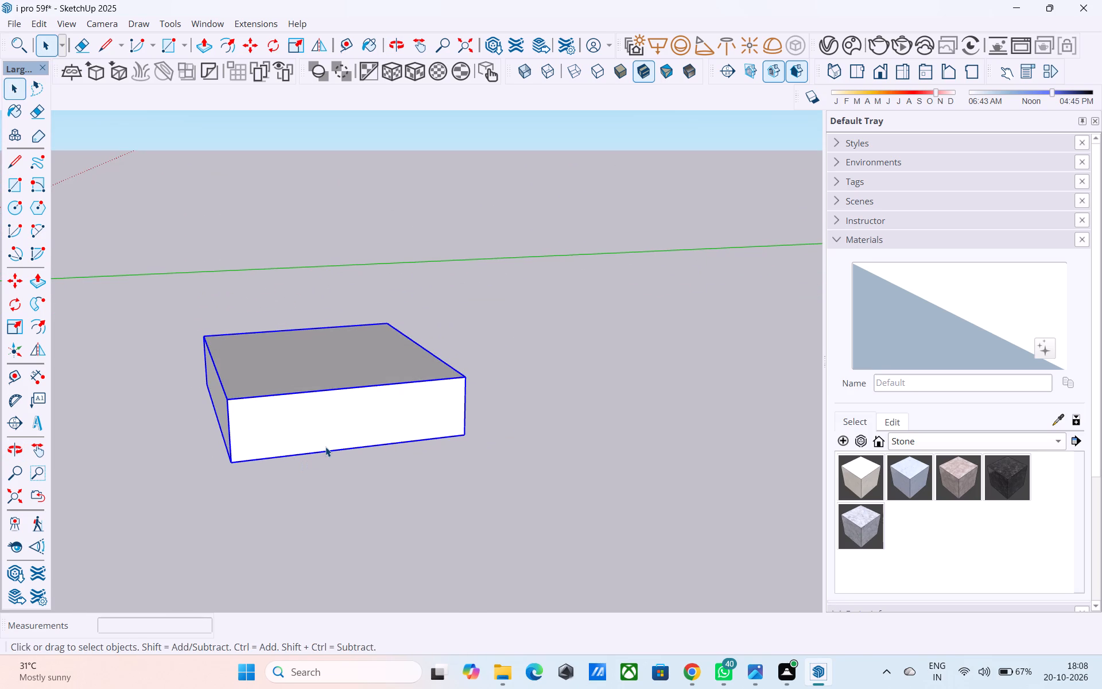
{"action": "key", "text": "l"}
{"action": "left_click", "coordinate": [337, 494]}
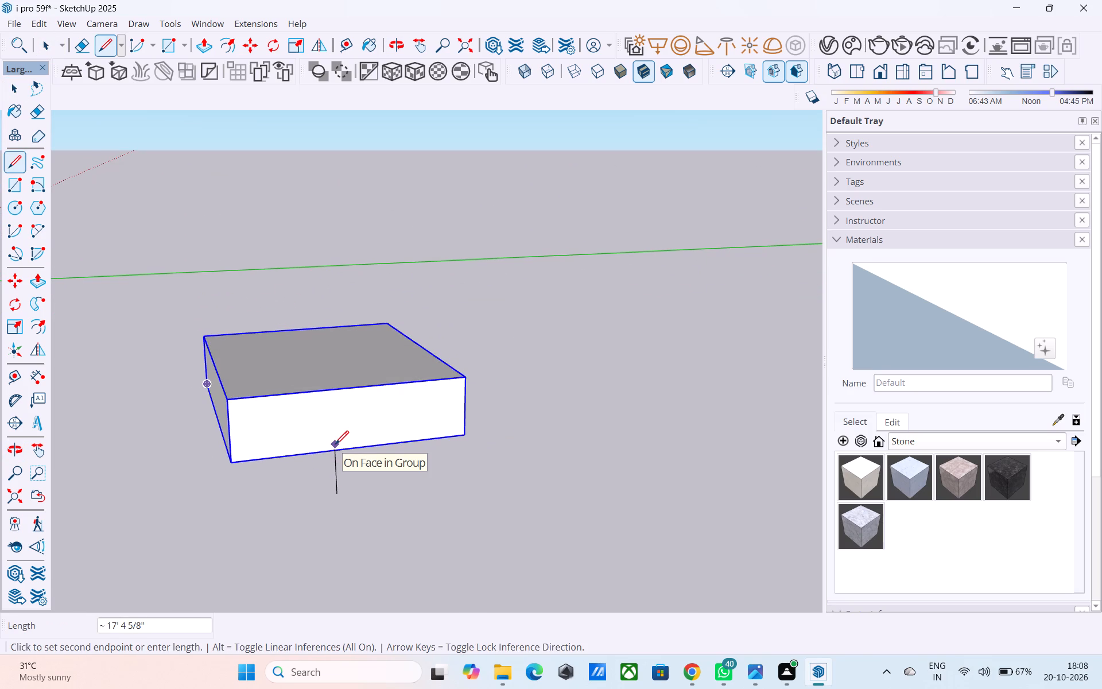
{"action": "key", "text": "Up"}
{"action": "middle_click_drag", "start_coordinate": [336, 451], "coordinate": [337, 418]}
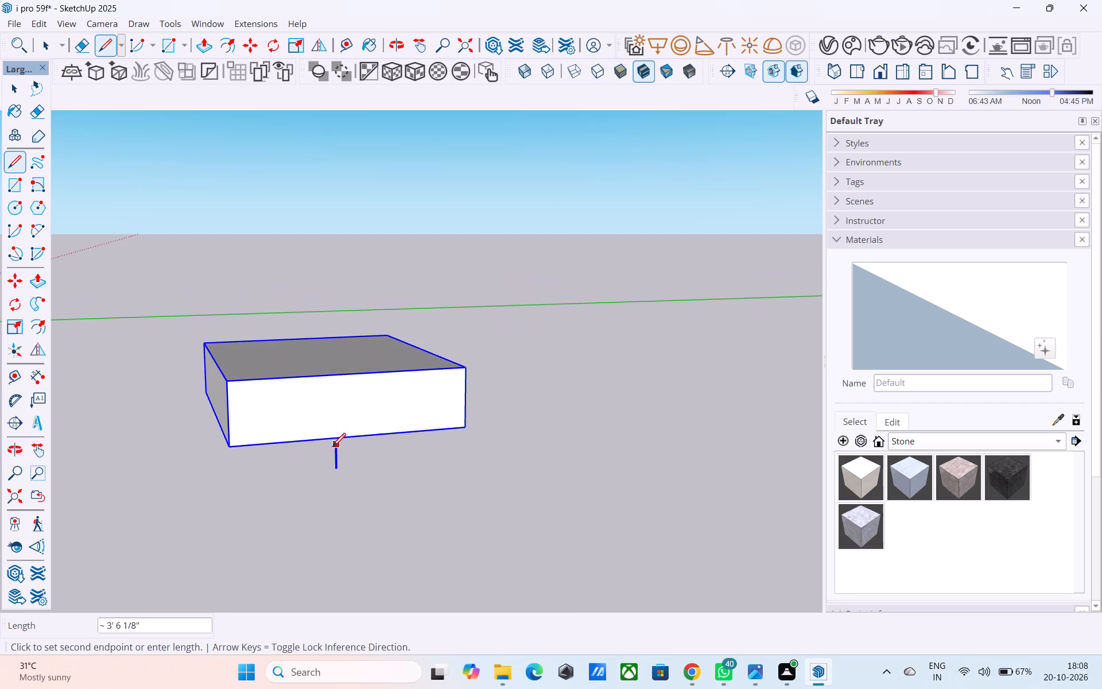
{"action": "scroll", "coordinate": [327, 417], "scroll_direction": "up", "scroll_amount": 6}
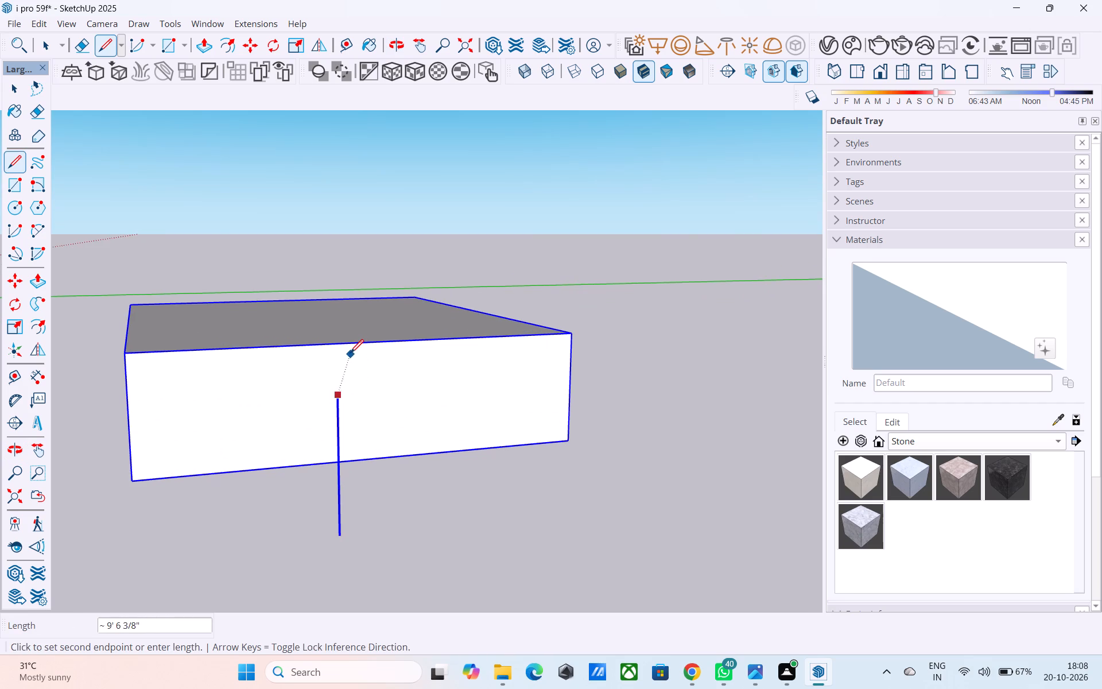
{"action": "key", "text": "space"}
Open the wall group and measure the height of the block's long outer face along the vertical axis, from bottom edge to top edge.
{"action": "scroll", "coordinate": [352, 368], "scroll_direction": "down", "scroll_amount": 4}
{"action": "scroll", "coordinate": [352, 377], "scroll_direction": "up", "scroll_amount": 1}
{"action": "double_click", "coordinate": [416, 387]}
{"action": "scroll", "coordinate": [410, 386], "scroll_direction": "up", "scroll_amount": 5}
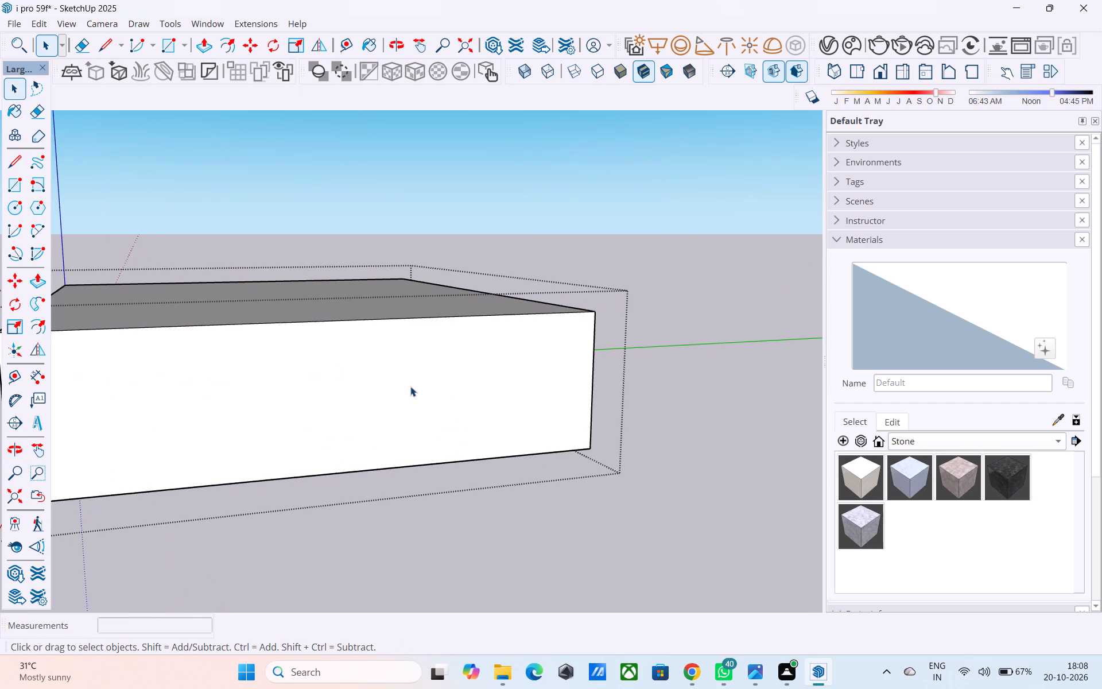
{"action": "key", "text": "l"}
{"action": "left_click", "coordinate": [329, 478]}
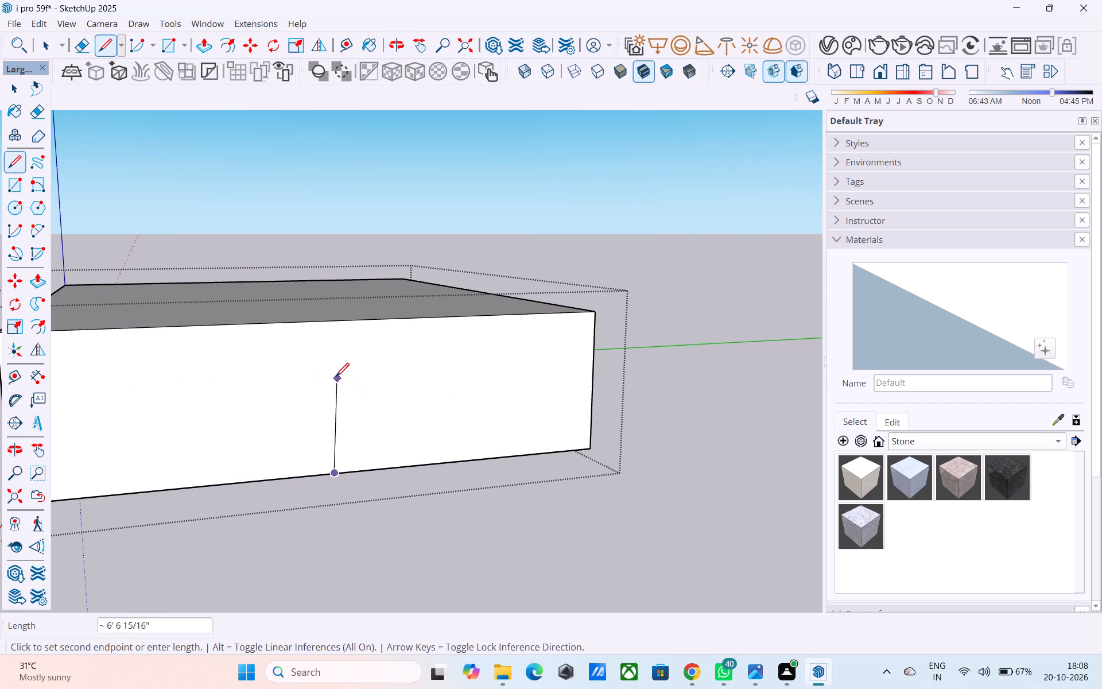
{"action": "key", "text": "Up"}
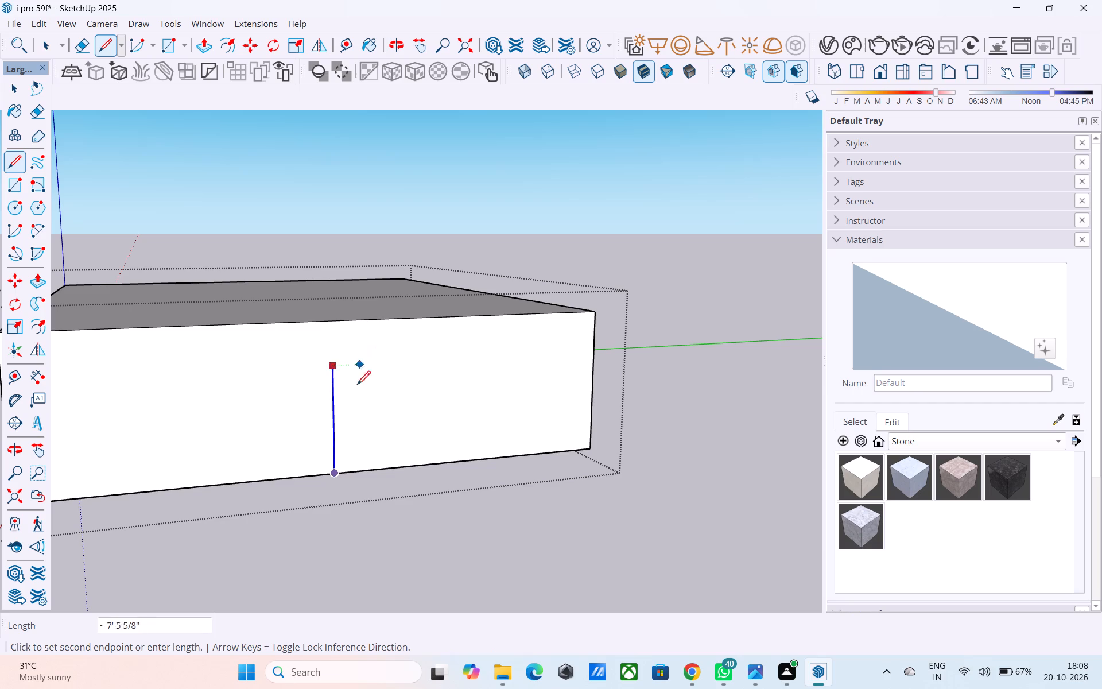
{"action": "middle_click_drag", "start_coordinate": [353, 350], "coordinate": [332, 421]}
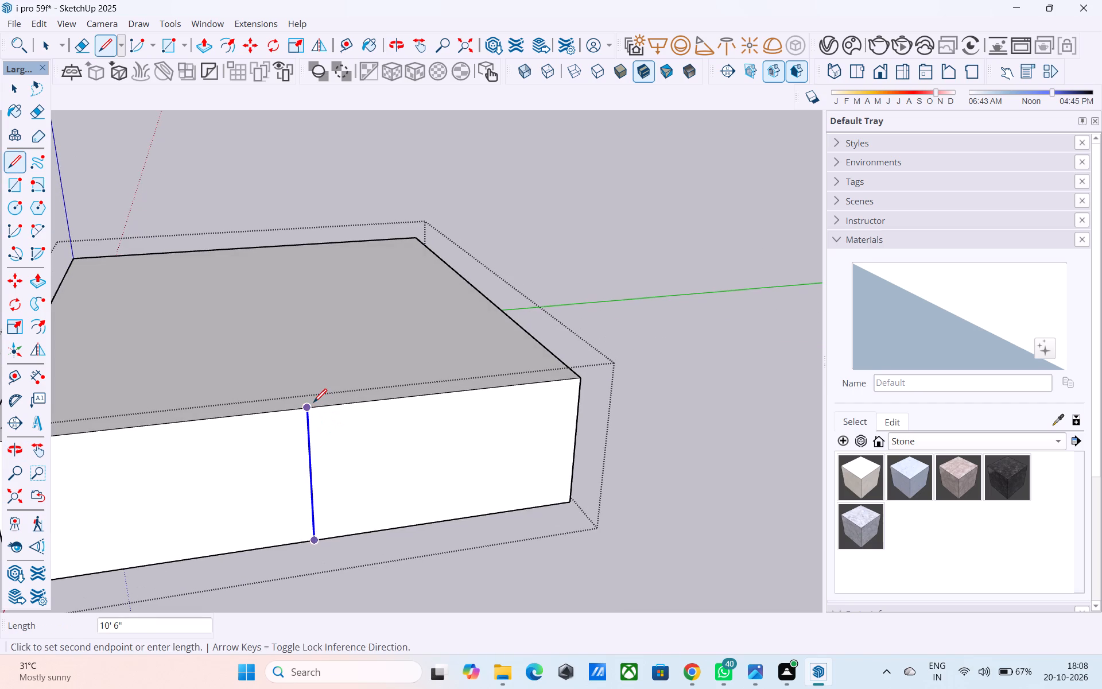
{"action": "key", "text": "space"}
{"action": "scroll", "coordinate": [313, 412], "scroll_direction": "down", "scroll_amount": 2}
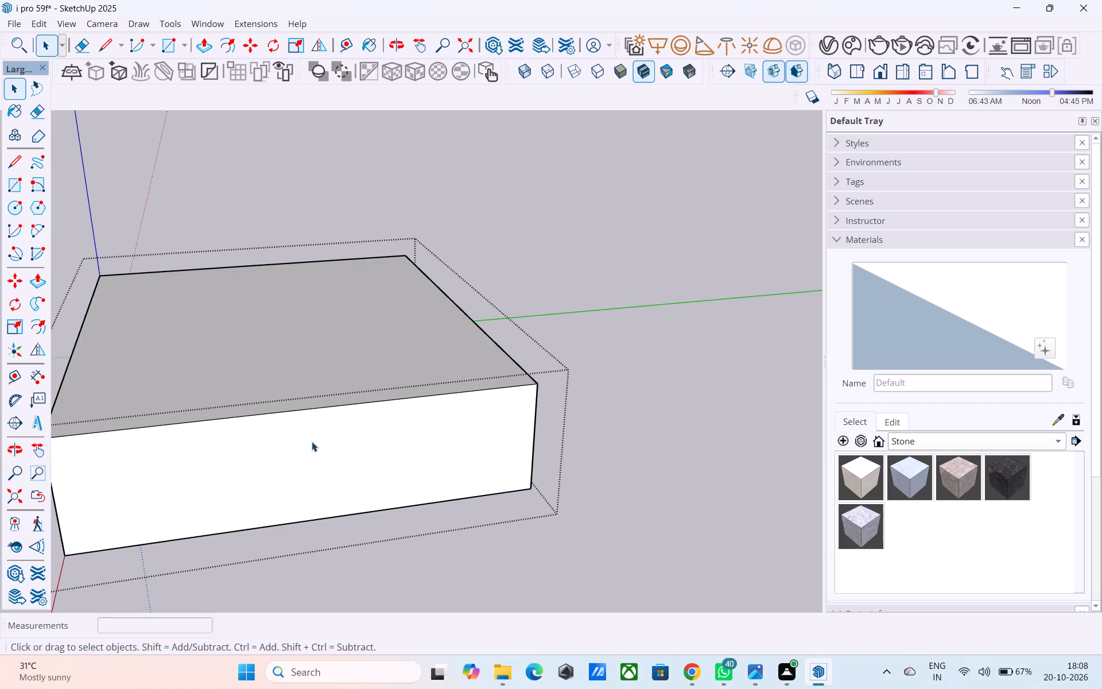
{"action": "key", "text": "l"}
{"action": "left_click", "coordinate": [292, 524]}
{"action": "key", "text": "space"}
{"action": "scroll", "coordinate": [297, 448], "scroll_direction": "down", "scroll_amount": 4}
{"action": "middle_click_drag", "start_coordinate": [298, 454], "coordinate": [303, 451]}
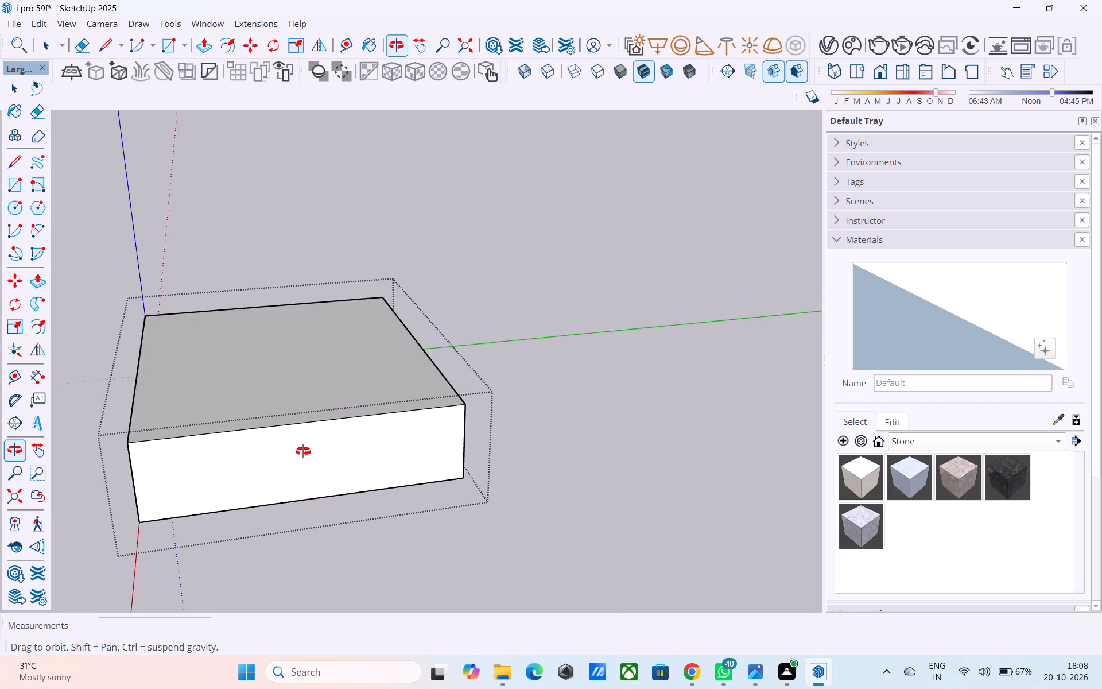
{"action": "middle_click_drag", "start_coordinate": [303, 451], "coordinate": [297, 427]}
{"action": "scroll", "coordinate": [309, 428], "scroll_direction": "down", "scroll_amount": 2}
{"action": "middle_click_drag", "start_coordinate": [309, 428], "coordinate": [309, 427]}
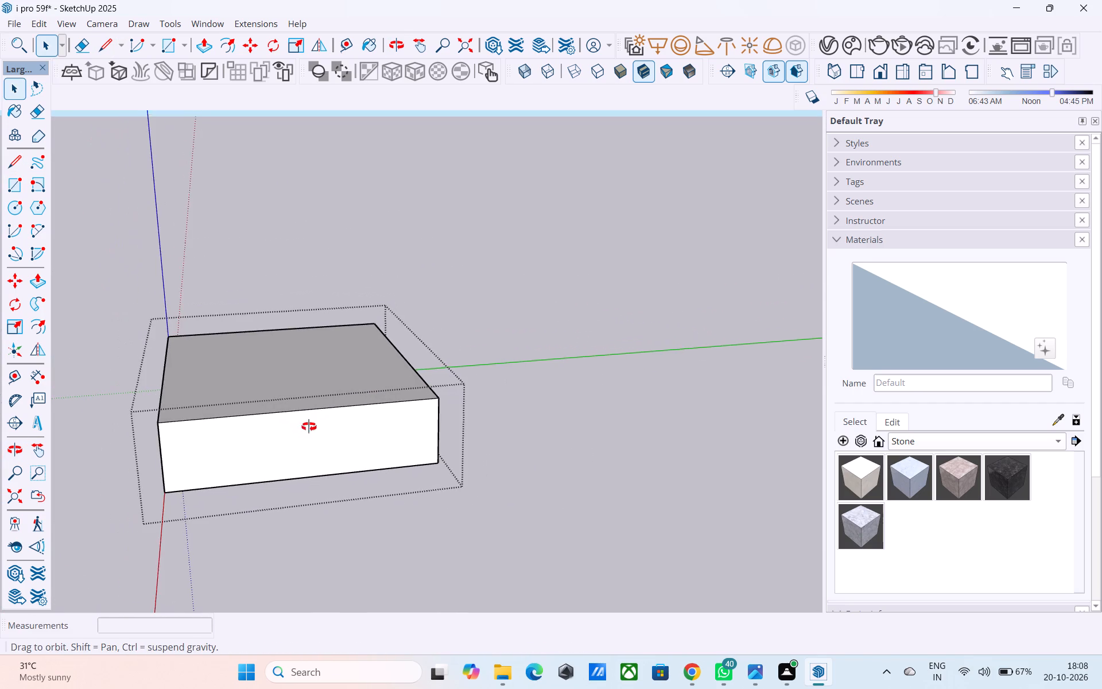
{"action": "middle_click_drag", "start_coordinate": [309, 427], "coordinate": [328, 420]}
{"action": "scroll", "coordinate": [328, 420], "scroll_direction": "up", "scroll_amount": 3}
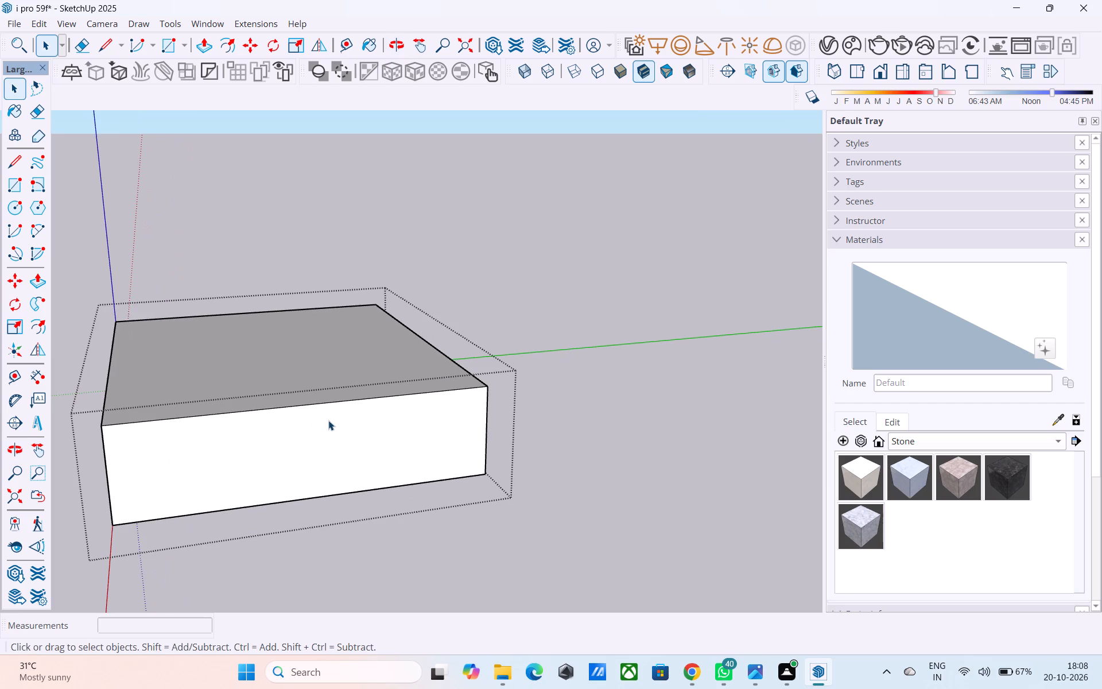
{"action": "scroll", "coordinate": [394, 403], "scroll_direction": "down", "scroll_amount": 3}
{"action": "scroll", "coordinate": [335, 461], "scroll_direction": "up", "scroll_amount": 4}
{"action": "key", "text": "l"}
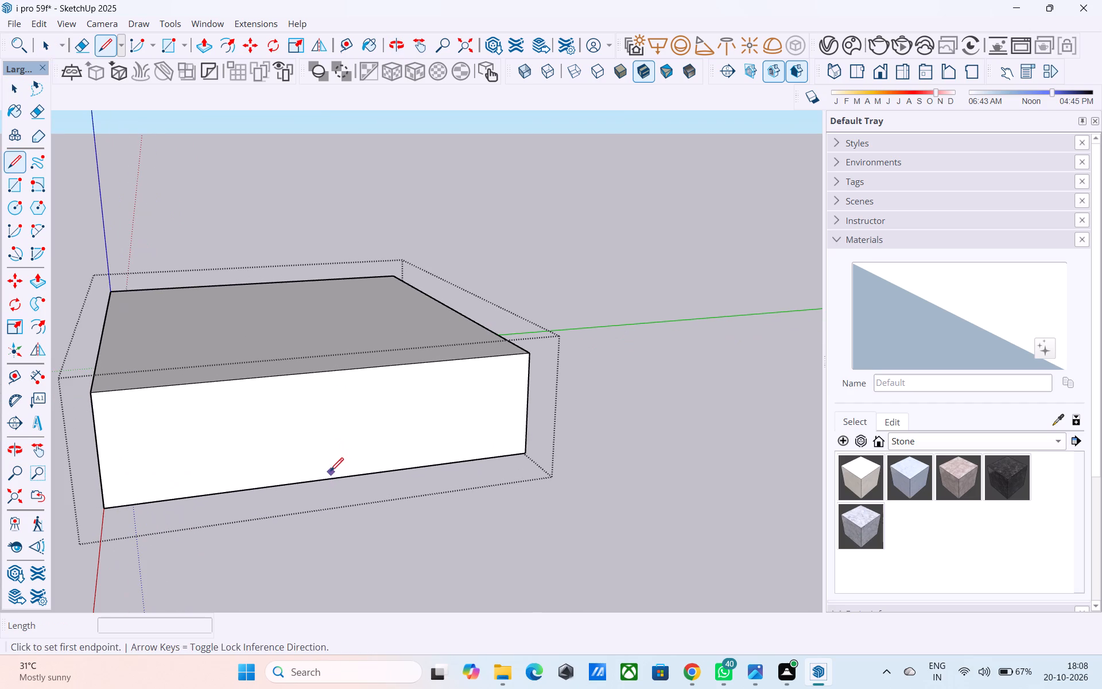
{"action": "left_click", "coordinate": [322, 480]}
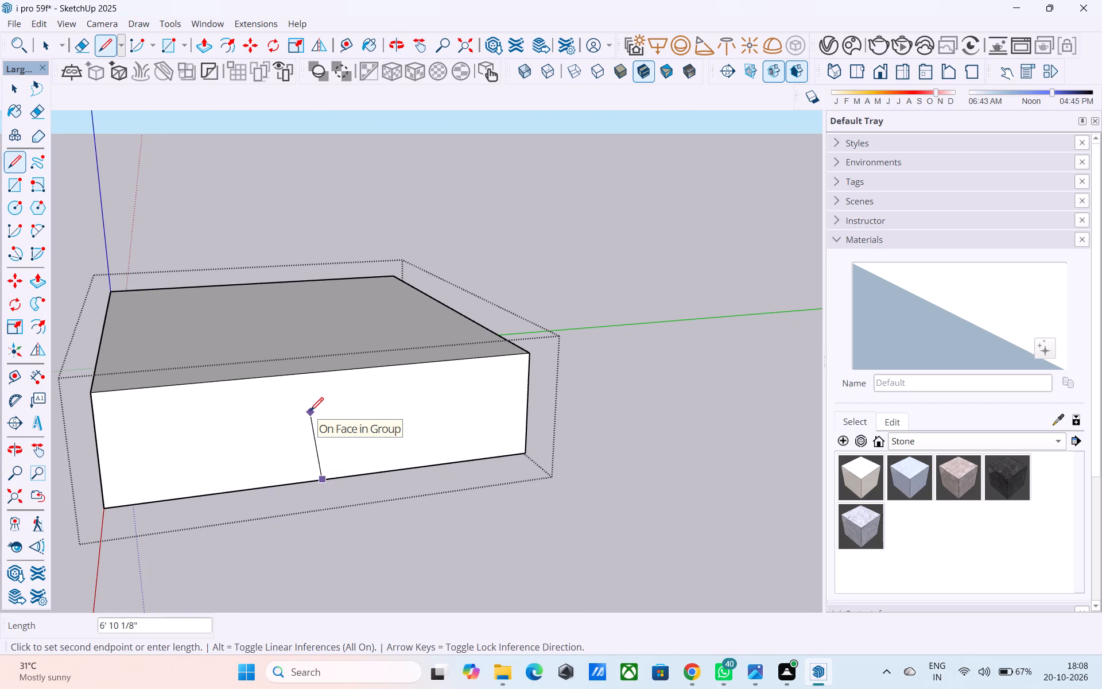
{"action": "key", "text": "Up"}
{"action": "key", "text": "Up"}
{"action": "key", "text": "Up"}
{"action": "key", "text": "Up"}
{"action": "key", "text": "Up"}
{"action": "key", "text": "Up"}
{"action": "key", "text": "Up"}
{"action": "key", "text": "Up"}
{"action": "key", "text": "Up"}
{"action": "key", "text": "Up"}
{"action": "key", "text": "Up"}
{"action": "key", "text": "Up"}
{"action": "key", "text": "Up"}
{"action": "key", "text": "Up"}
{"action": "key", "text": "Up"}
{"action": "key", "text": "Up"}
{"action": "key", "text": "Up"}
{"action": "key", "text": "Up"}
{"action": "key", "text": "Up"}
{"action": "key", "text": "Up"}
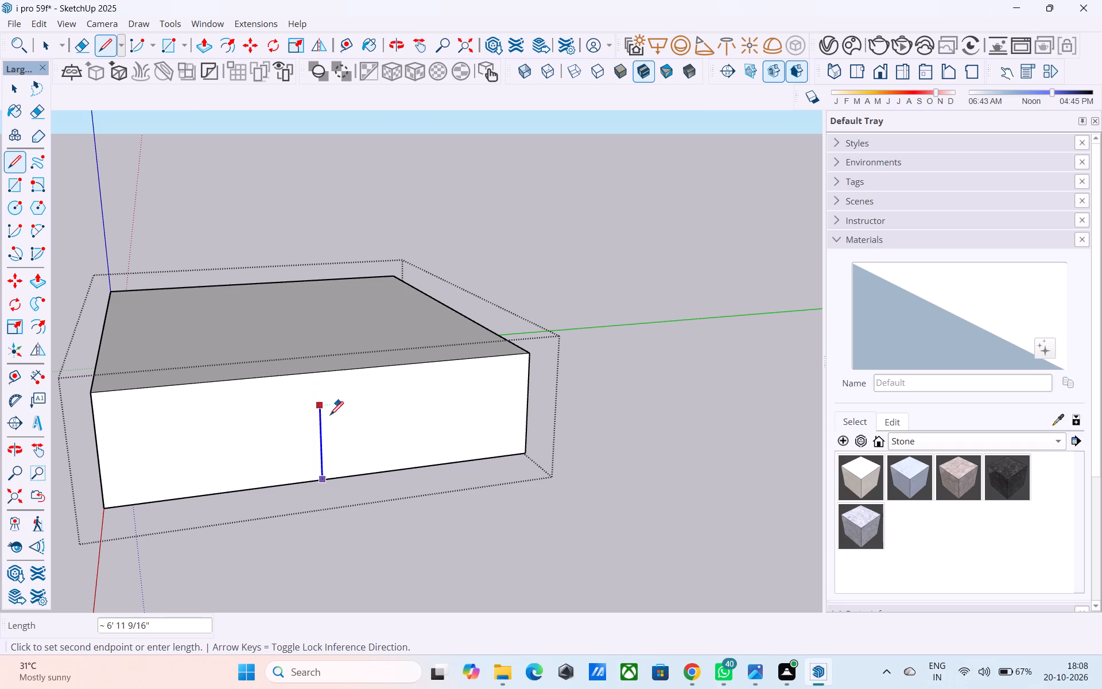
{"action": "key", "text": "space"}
Close the open wall group and return to the whole model.
{"action": "scroll", "coordinate": [318, 412], "scroll_direction": "down", "scroll_amount": 3}
{"action": "middle_click_drag", "start_coordinate": [318, 415], "coordinate": [515, 394]}
{"action": "double_click", "coordinate": [385, 424]}
{"action": "middle_click_drag", "start_coordinate": [385, 424], "coordinate": [334, 437]}
{"action": "scroll", "coordinate": [334, 431], "scroll_direction": "down", "scroll_amount": 5}
{"action": "left_click", "coordinate": [524, 433]}
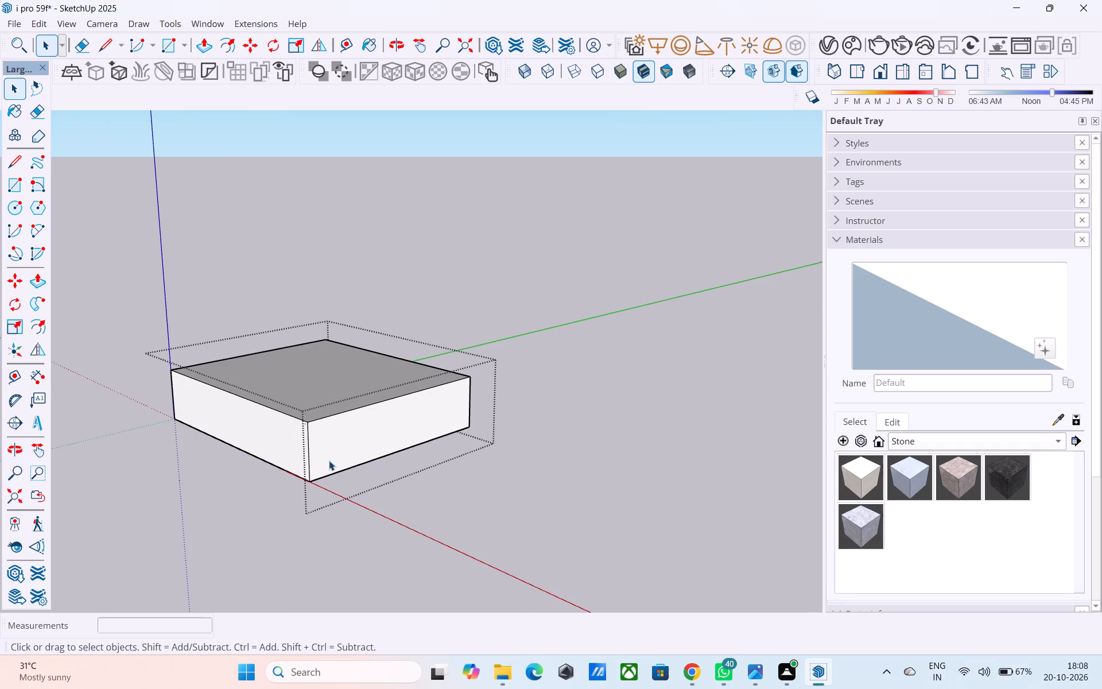
{"action": "middle_click_drag", "start_coordinate": [538, 413], "coordinate": [388, 443]}
{"action": "scroll", "coordinate": [542, 320], "scroll_direction": "down", "scroll_amount": 7}
{"action": "left_click", "coordinate": [562, 305]}
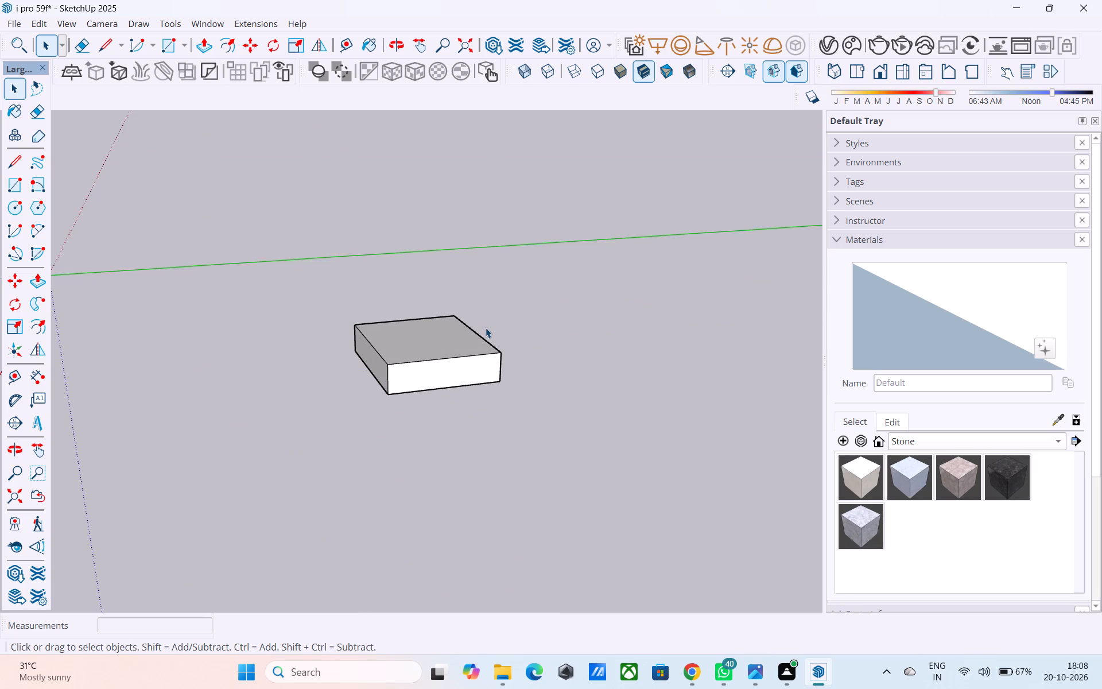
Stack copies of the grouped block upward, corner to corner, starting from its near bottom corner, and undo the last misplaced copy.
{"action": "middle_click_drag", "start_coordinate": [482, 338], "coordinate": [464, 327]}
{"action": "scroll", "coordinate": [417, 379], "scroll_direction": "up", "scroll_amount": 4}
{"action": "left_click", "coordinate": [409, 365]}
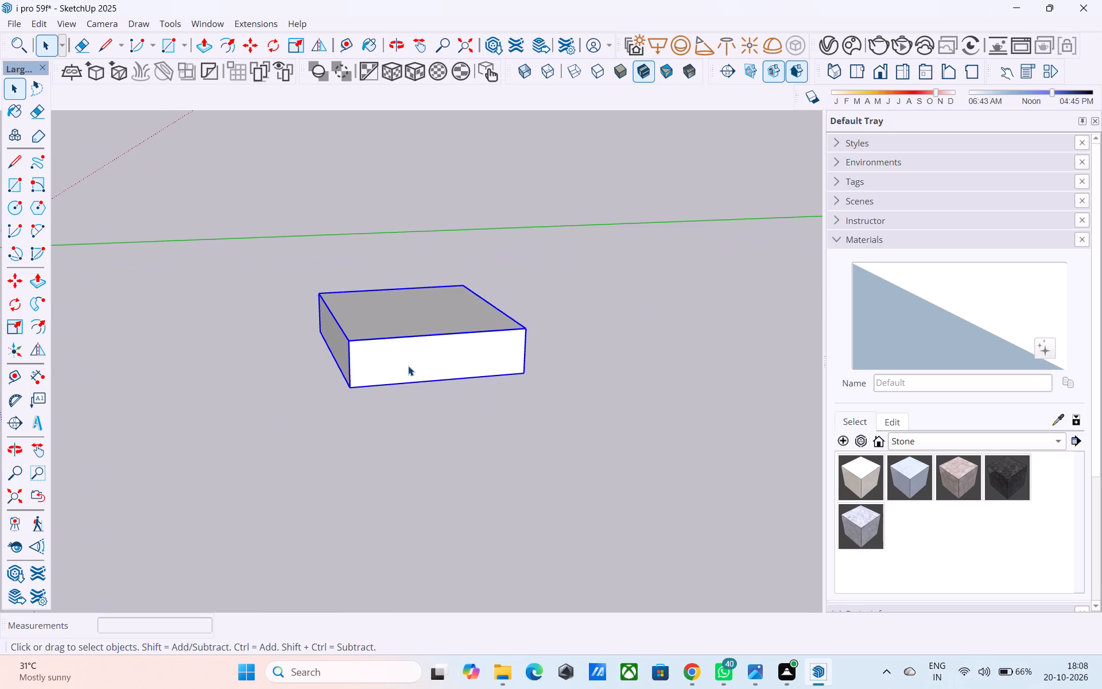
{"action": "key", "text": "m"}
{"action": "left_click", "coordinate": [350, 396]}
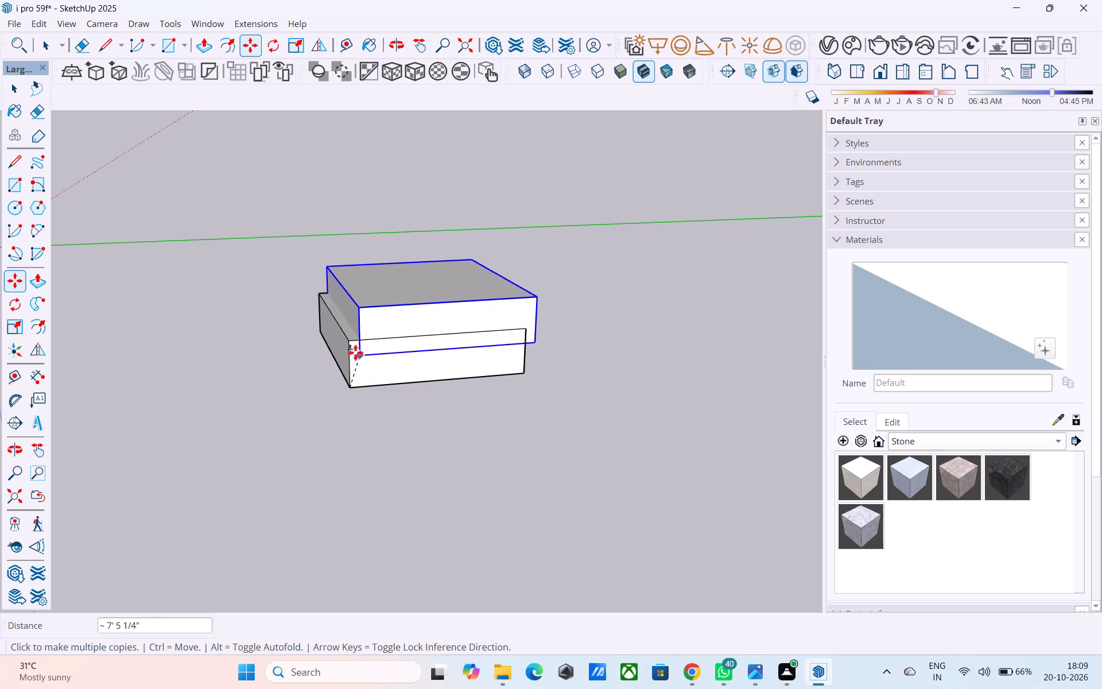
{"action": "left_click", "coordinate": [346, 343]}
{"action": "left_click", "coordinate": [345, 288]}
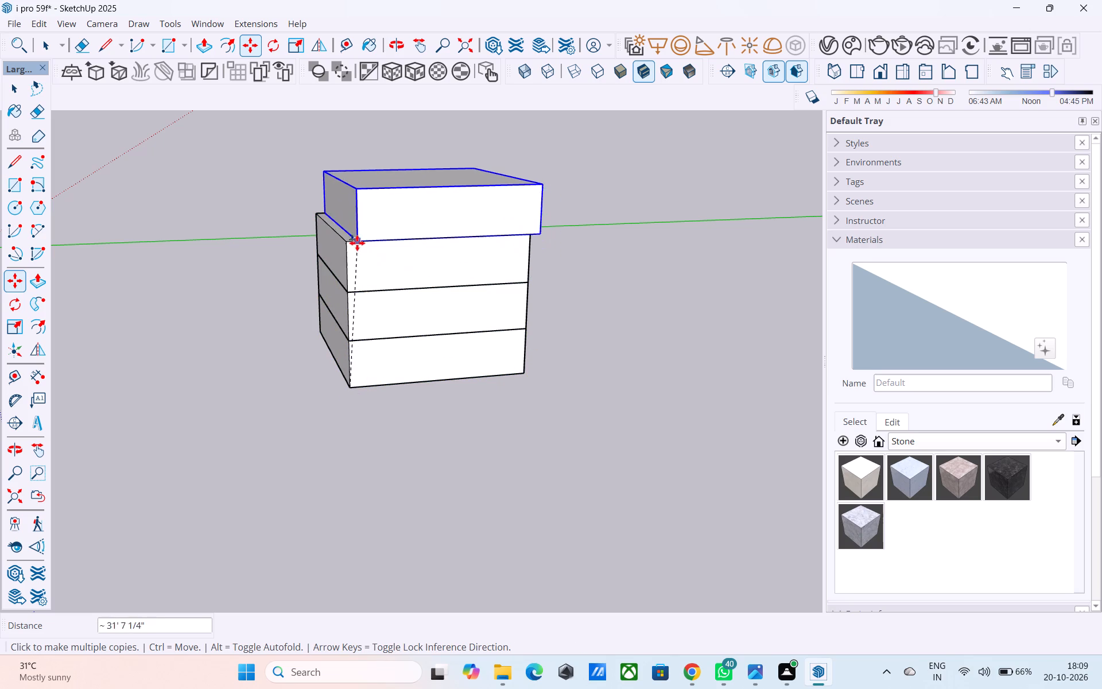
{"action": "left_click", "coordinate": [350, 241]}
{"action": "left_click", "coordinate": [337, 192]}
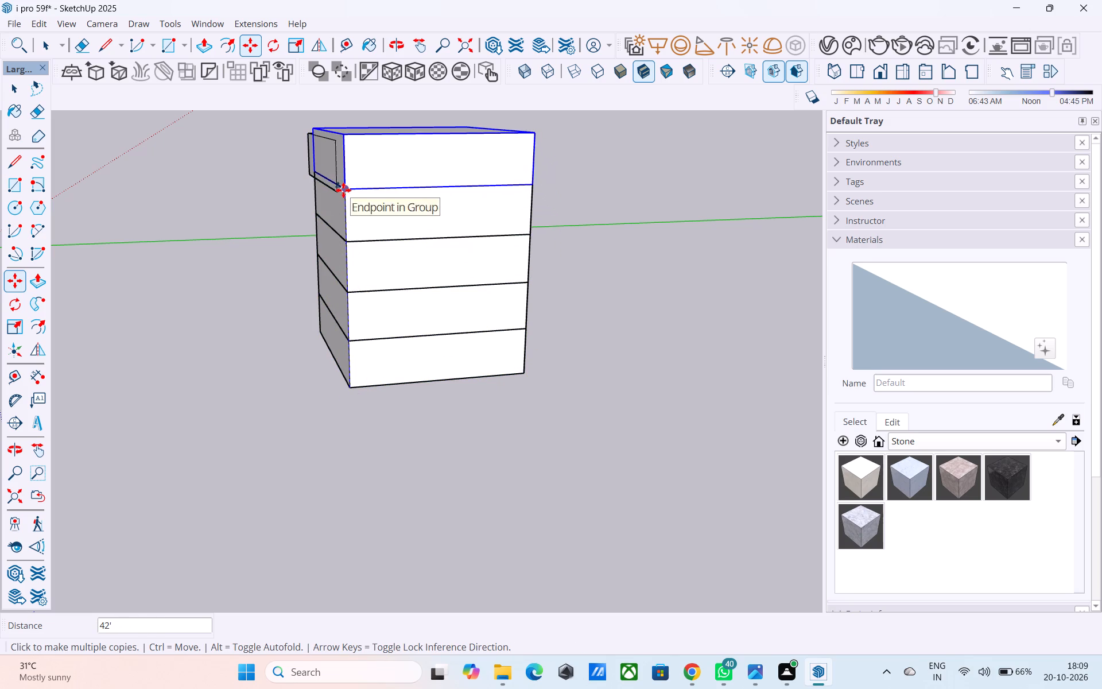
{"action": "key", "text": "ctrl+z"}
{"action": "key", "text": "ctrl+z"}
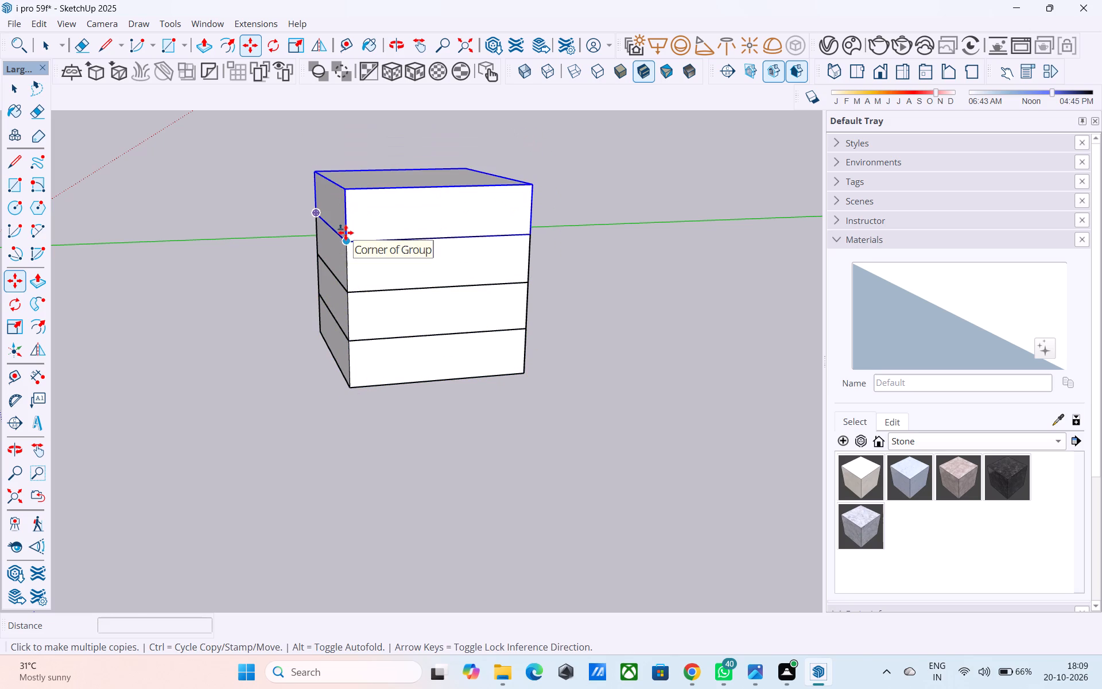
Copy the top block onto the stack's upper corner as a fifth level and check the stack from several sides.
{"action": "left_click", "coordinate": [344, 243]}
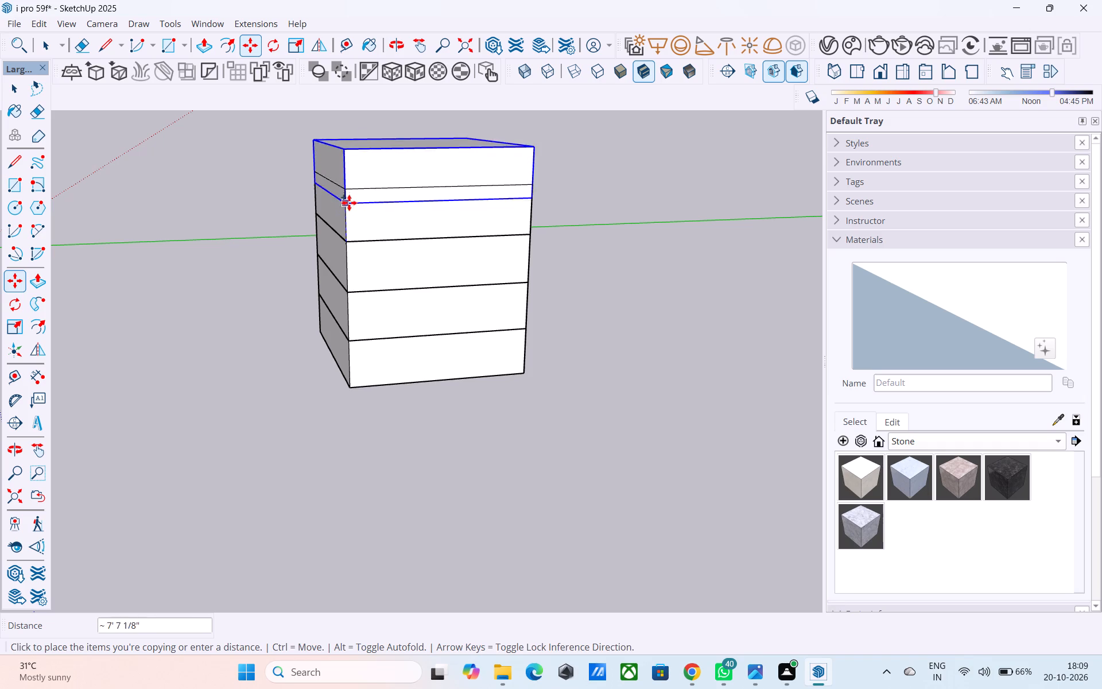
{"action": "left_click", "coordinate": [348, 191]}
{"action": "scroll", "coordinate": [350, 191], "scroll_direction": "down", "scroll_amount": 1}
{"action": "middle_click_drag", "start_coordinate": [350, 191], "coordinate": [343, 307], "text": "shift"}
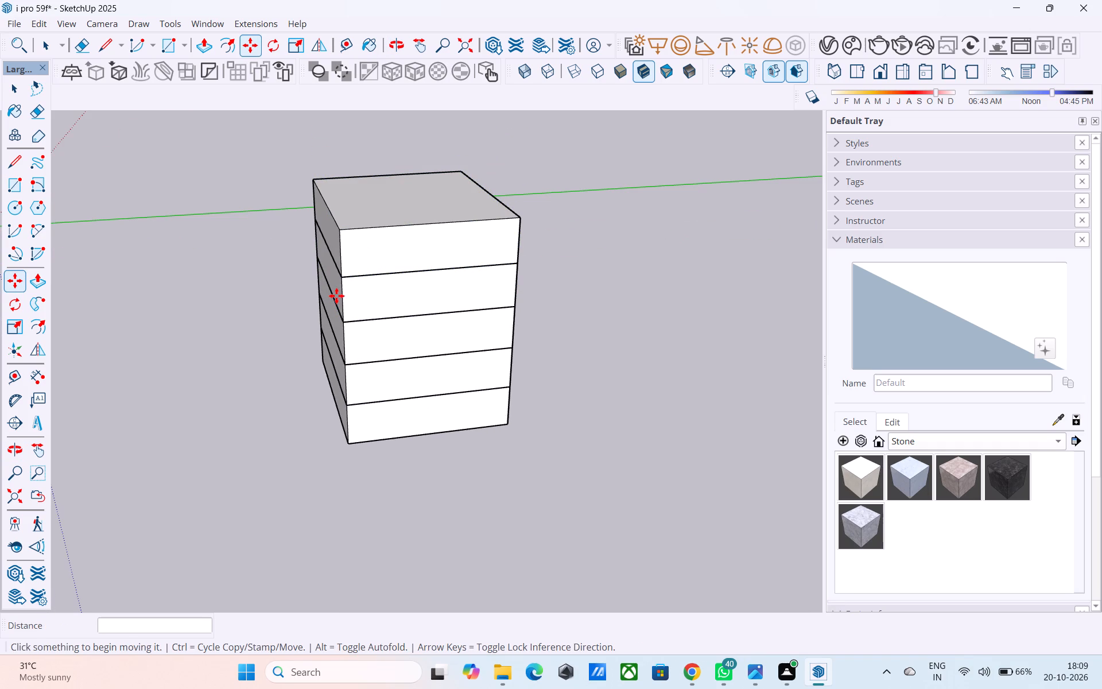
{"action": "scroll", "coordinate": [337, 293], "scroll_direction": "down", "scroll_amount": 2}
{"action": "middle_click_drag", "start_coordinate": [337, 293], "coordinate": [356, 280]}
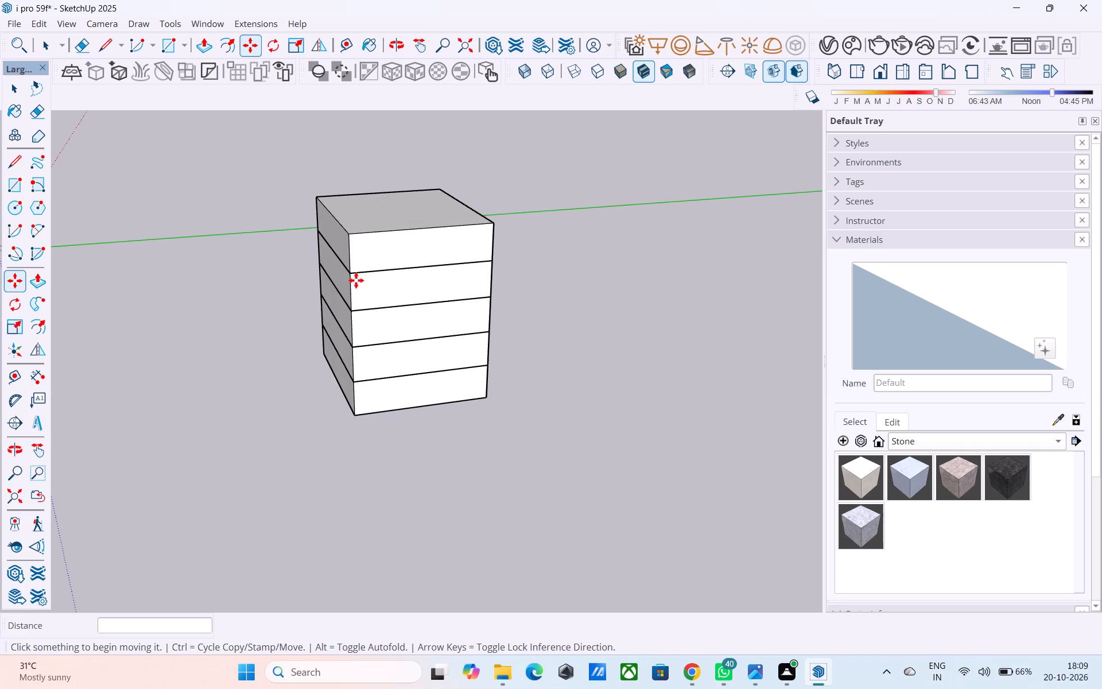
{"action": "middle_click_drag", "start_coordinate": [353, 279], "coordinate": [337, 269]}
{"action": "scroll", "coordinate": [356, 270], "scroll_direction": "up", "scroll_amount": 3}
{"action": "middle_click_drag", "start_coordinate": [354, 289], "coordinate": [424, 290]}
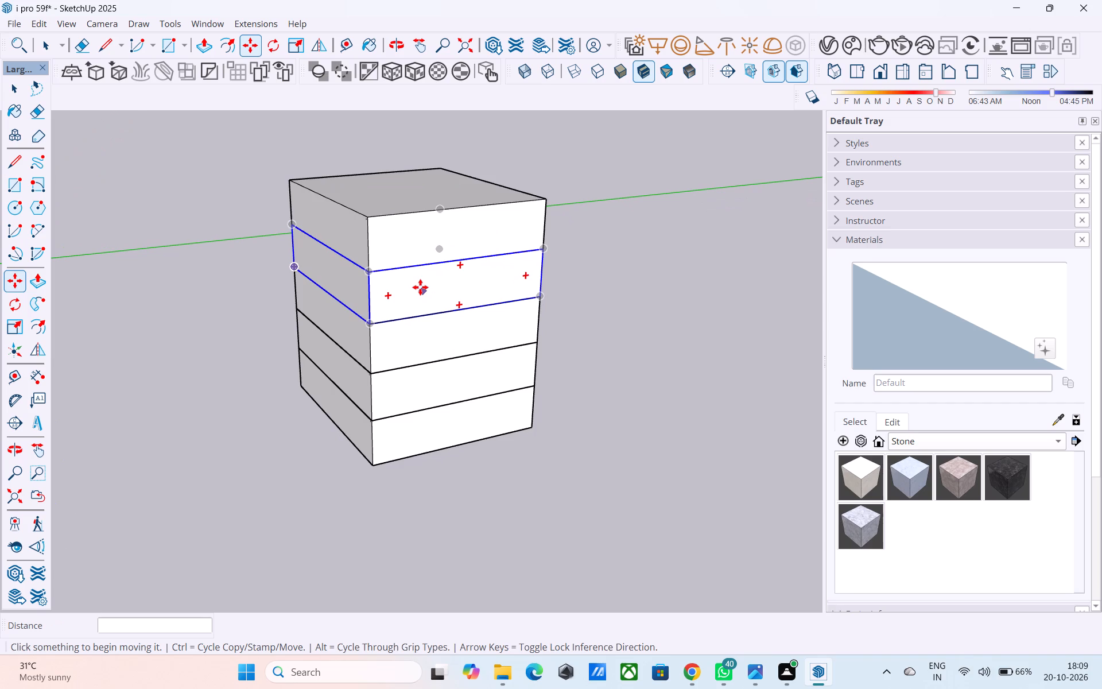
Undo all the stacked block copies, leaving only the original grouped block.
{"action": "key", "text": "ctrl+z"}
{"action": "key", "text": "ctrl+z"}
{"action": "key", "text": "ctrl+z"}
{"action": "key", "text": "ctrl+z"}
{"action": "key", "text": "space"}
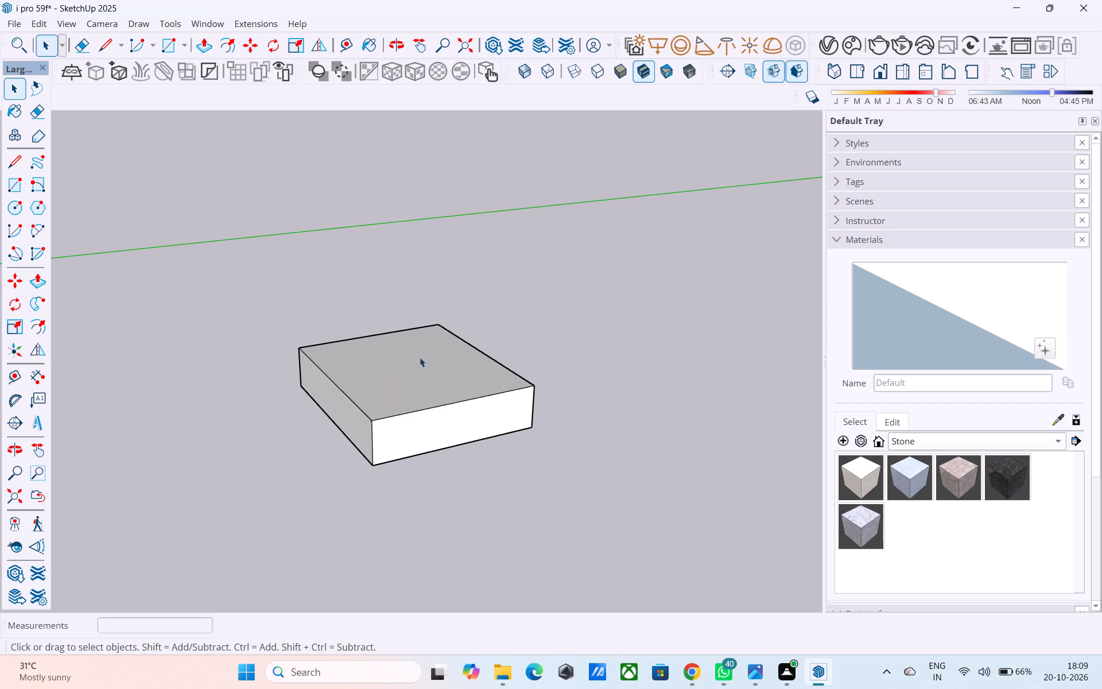
Make the grouped block a component with the definition name "fist floor", replacing the selection.
{"action": "left_click", "coordinate": [413, 386]}
{"action": "right_click", "coordinate": [404, 412]}
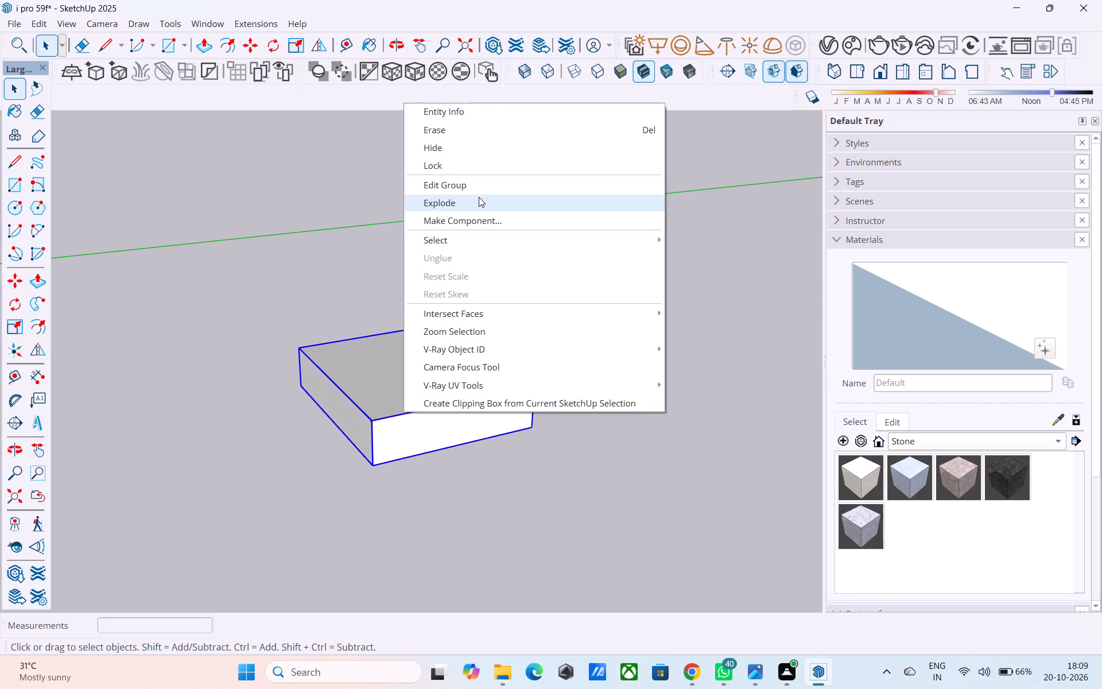
{"action": "left_click", "coordinate": [483, 220]}
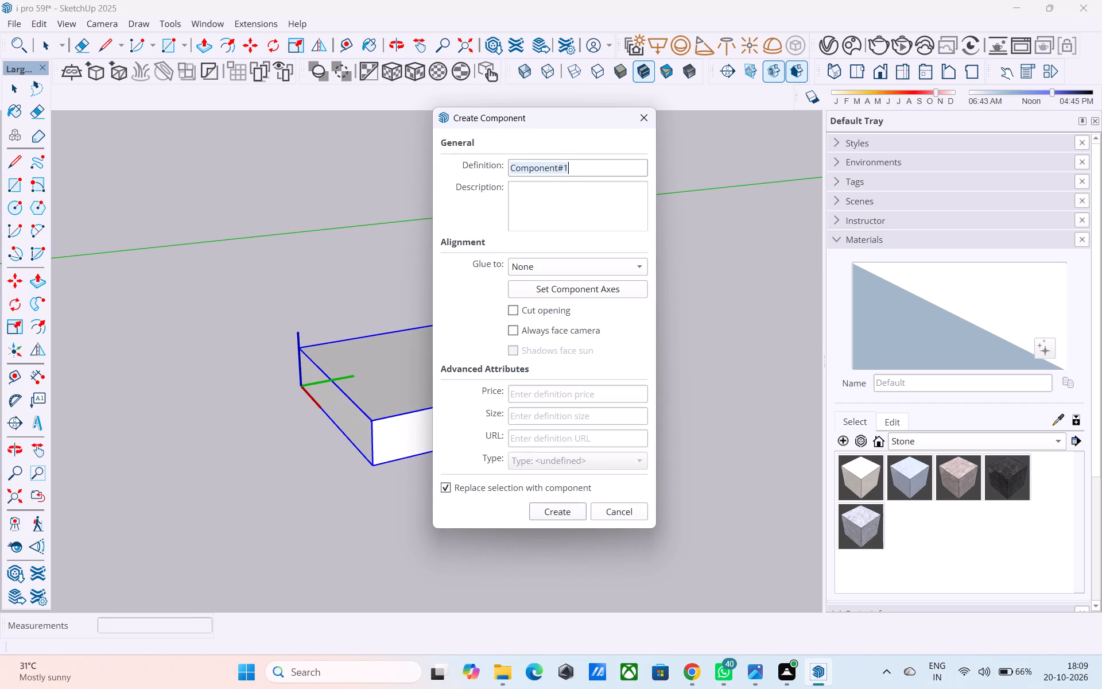
{"action": "key", "text": "BackSpace"}
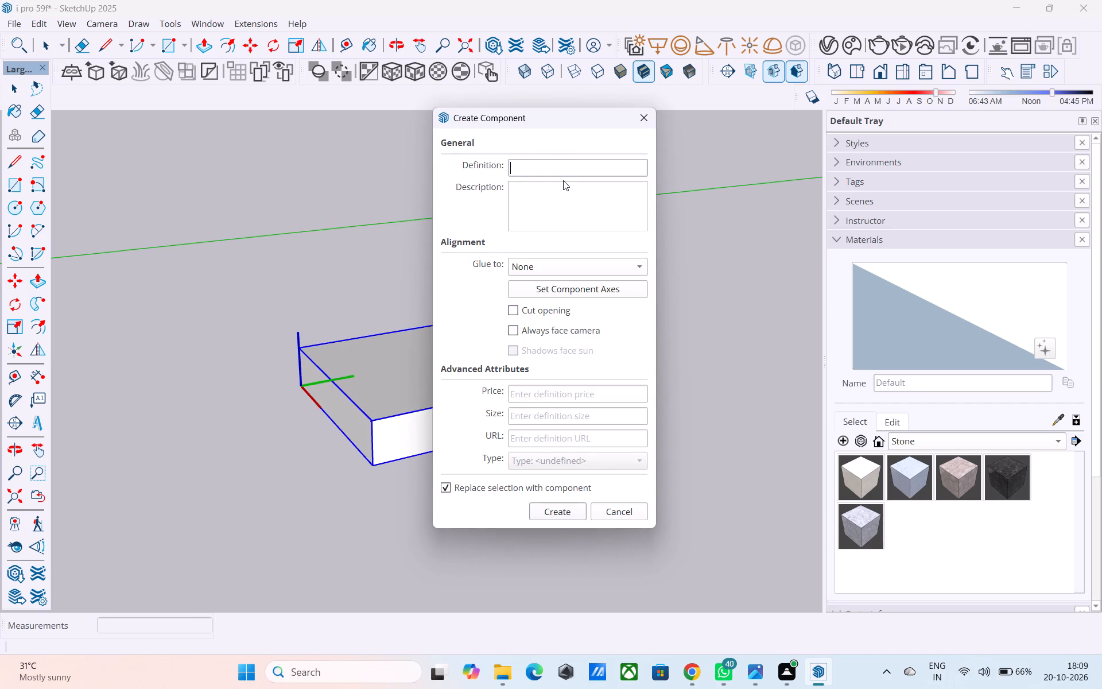
{"action": "key", "text": "f"}
{"action": "key", "text": "i"}
{"action": "type", "text": "st f"}
{"action": "type", "text": "ll"}
{"action": "key", "text": "BackSpace"}
{"action": "type", "text": "oor"}
{"action": "left_click", "coordinate": [568, 512]}
Stack five copies of the block component above the original, corner to corner, with the topmost copy raised 52' 6".
{"action": "scroll", "coordinate": [705, 435], "scroll_direction": "down", "scroll_amount": 2}
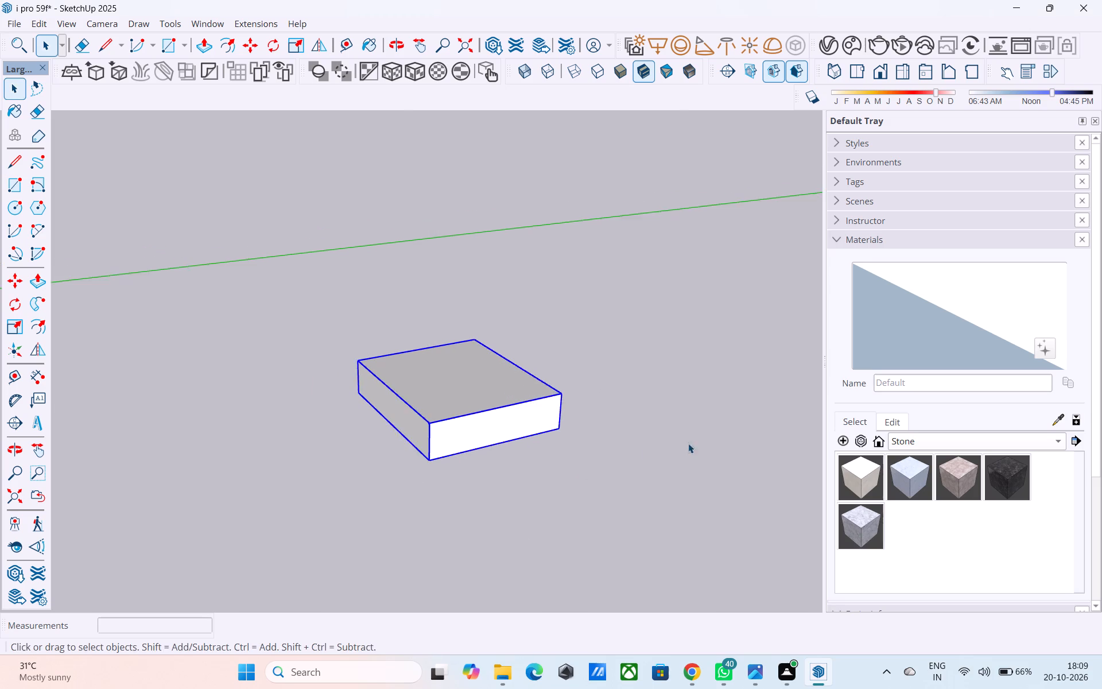
{"action": "scroll", "coordinate": [510, 470], "scroll_direction": "up", "scroll_amount": 3}
{"action": "left_click", "coordinate": [449, 428]}
{"action": "left_click", "coordinate": [449, 428]}
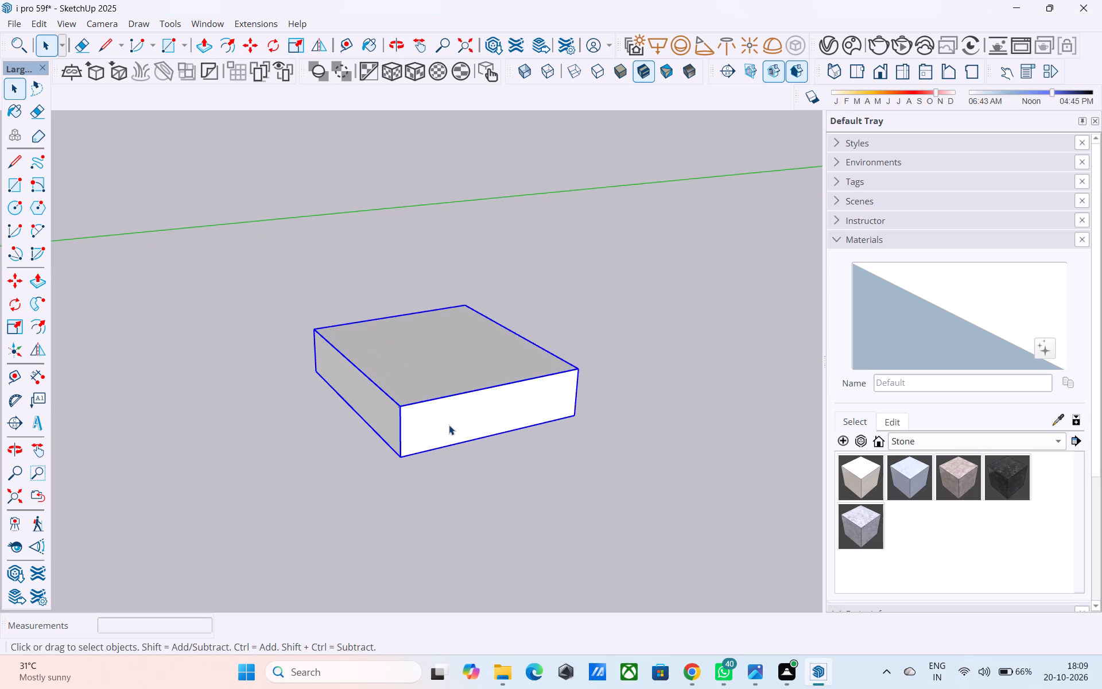
{"action": "key", "text": "m"}
{"action": "left_click", "coordinate": [403, 463]}
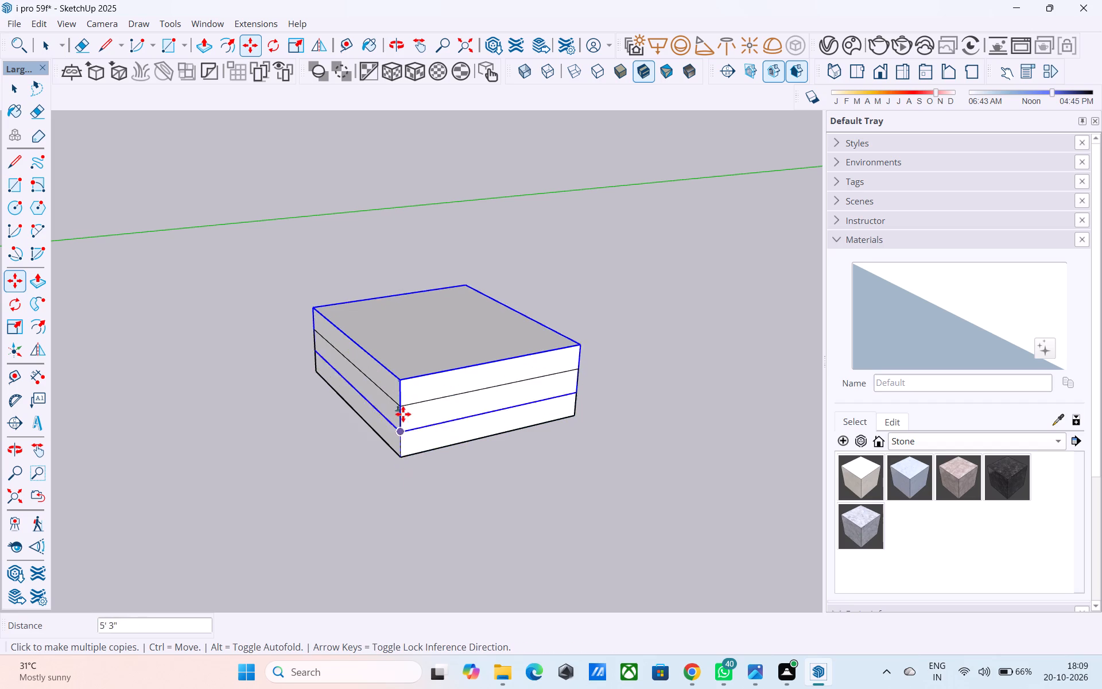
{"action": "left_click", "coordinate": [402, 410]}
{"action": "left_click", "coordinate": [404, 355]}
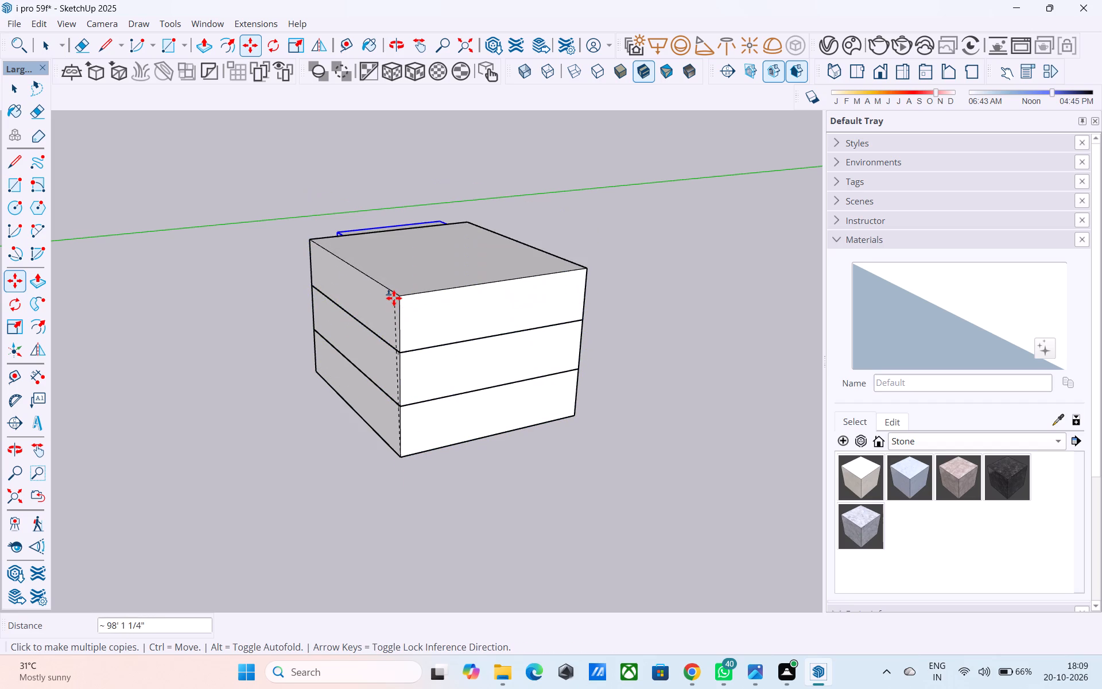
{"action": "left_click", "coordinate": [394, 298]}
{"action": "scroll", "coordinate": [405, 287], "scroll_direction": "up", "scroll_amount": 4}
{"action": "left_click", "coordinate": [397, 298]}
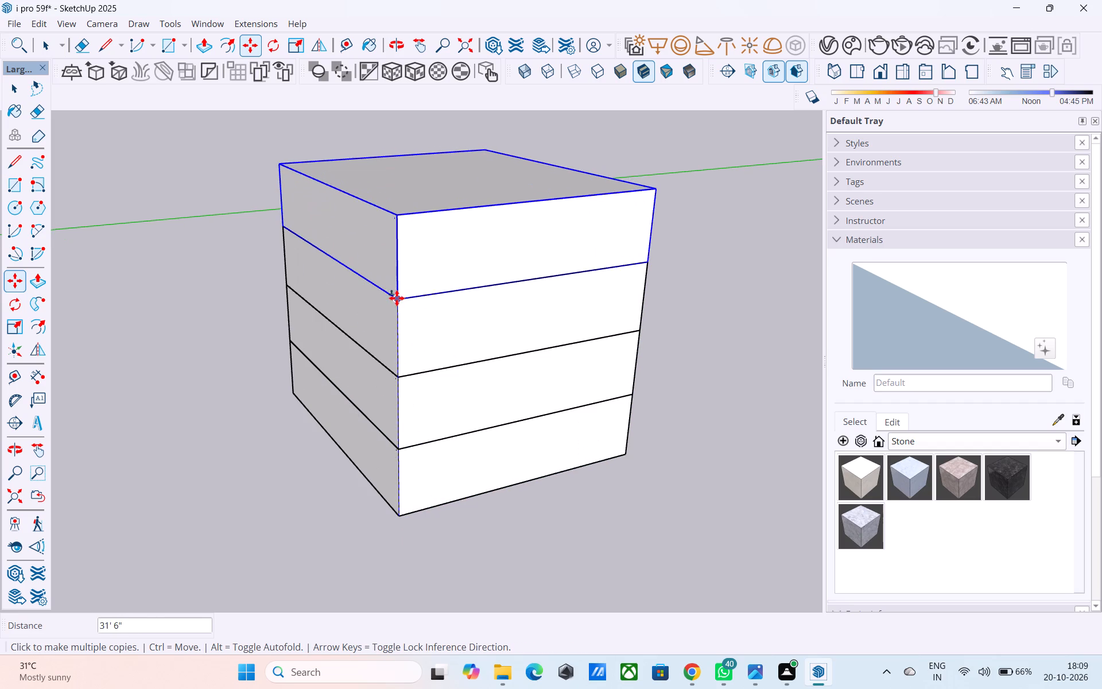
{"action": "left_click", "coordinate": [399, 216]}
{"action": "scroll", "coordinate": [408, 369], "scroll_direction": "down", "scroll_amount": 1}
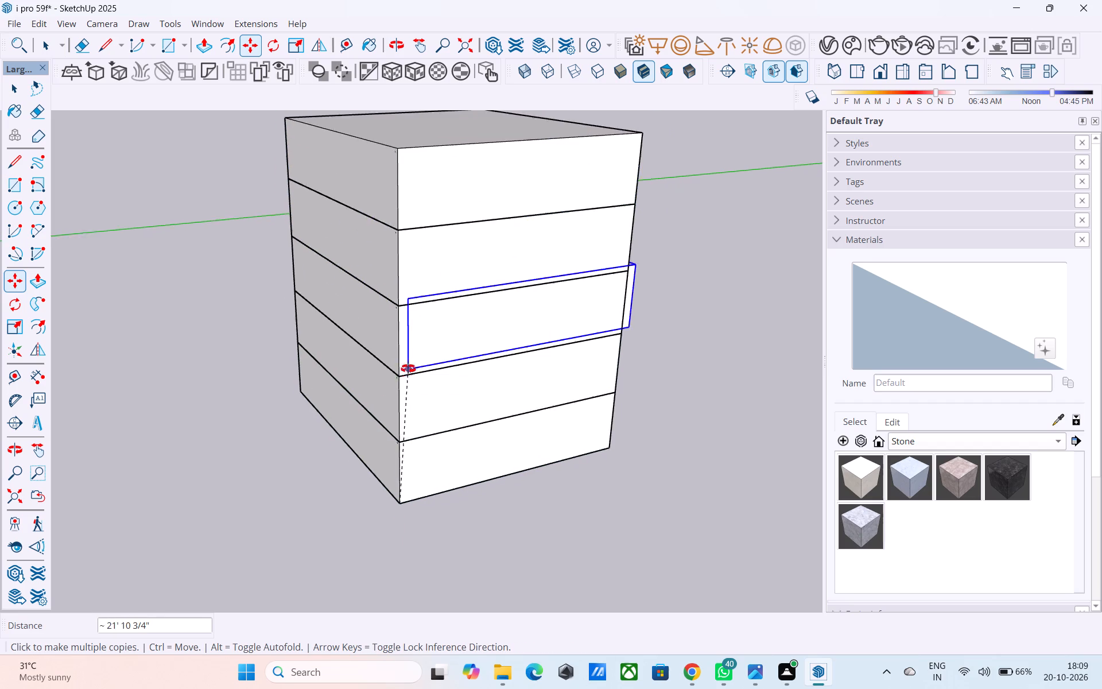
{"action": "middle_click_drag", "start_coordinate": [408, 369], "coordinate": [408, 439], "text": "shift"}
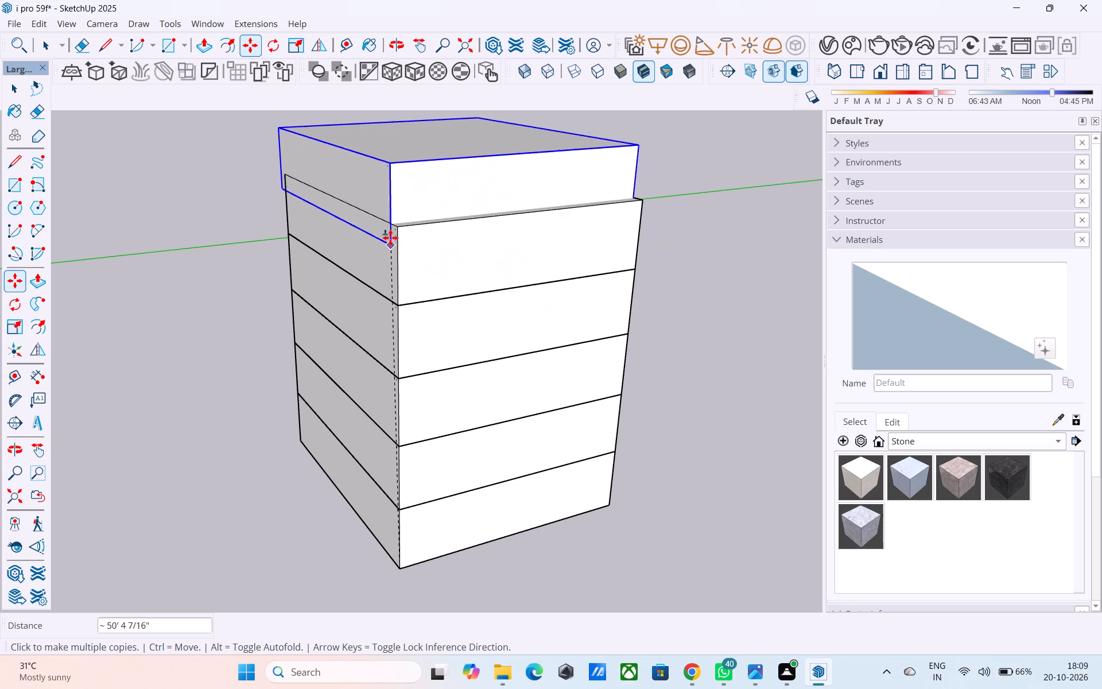
{"action": "left_click", "coordinate": [397, 224]}
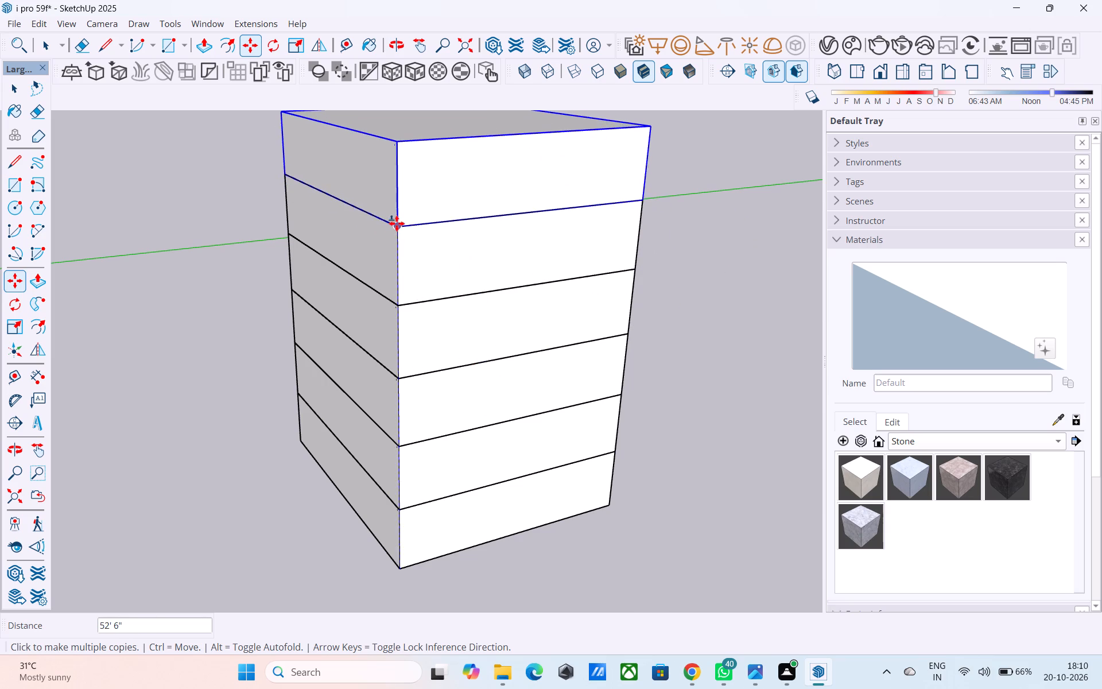
{"action": "key", "text": "space"}
Delete the single block standing apart beside the stacked tower.
{"action": "scroll", "coordinate": [416, 243], "scroll_direction": "down", "scroll_amount": 7}
{"action": "middle_click_drag", "start_coordinate": [419, 276], "coordinate": [385, 461]}
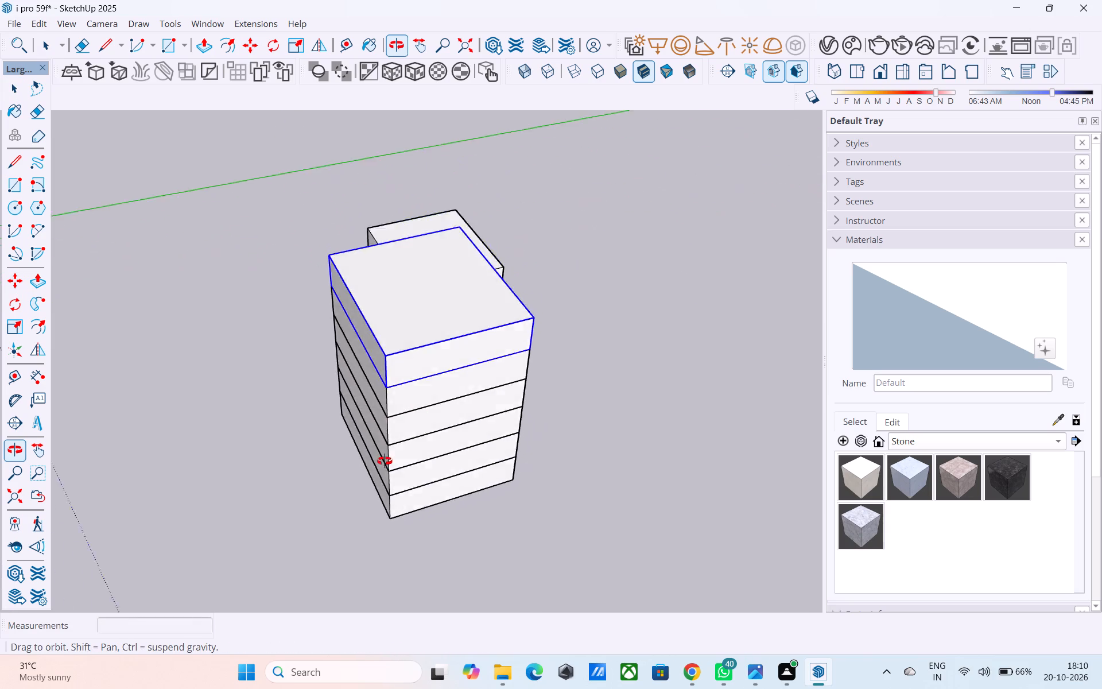
{"action": "middle_click_drag", "start_coordinate": [385, 461], "coordinate": [755, 386]}
{"action": "scroll", "coordinate": [348, 435], "scroll_direction": "up", "scroll_amount": 1}
{"action": "left_click", "coordinate": [269, 425]}
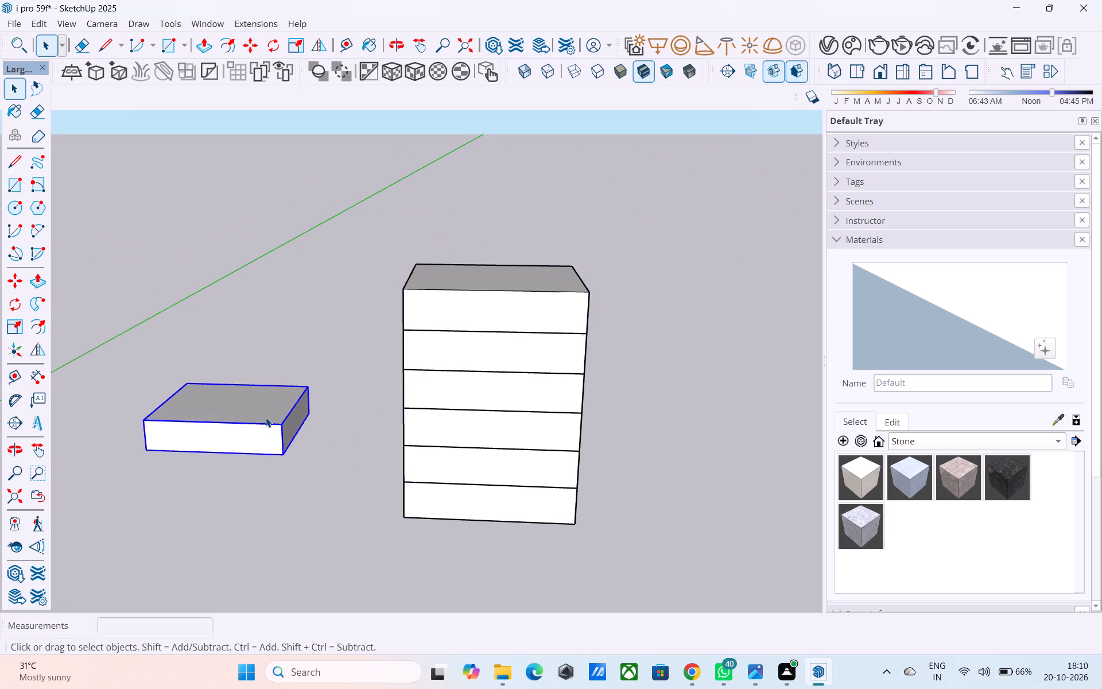
{"action": "key", "text": "Delete"}
Open the tower's bottom block component for editing, with access to its individual wall faces.
{"action": "middle_click_drag", "start_coordinate": [366, 405], "coordinate": [139, 373]}
{"action": "middle_click_drag", "start_coordinate": [338, 412], "coordinate": [277, 413]}
{"action": "scroll", "coordinate": [249, 424], "scroll_direction": "down", "scroll_amount": 5}
{"action": "scroll", "coordinate": [401, 509], "scroll_direction": "up", "scroll_amount": 5}
{"action": "double_click", "coordinate": [380, 478]}
{"action": "scroll", "coordinate": [375, 477], "scroll_direction": "up", "scroll_amount": 4}
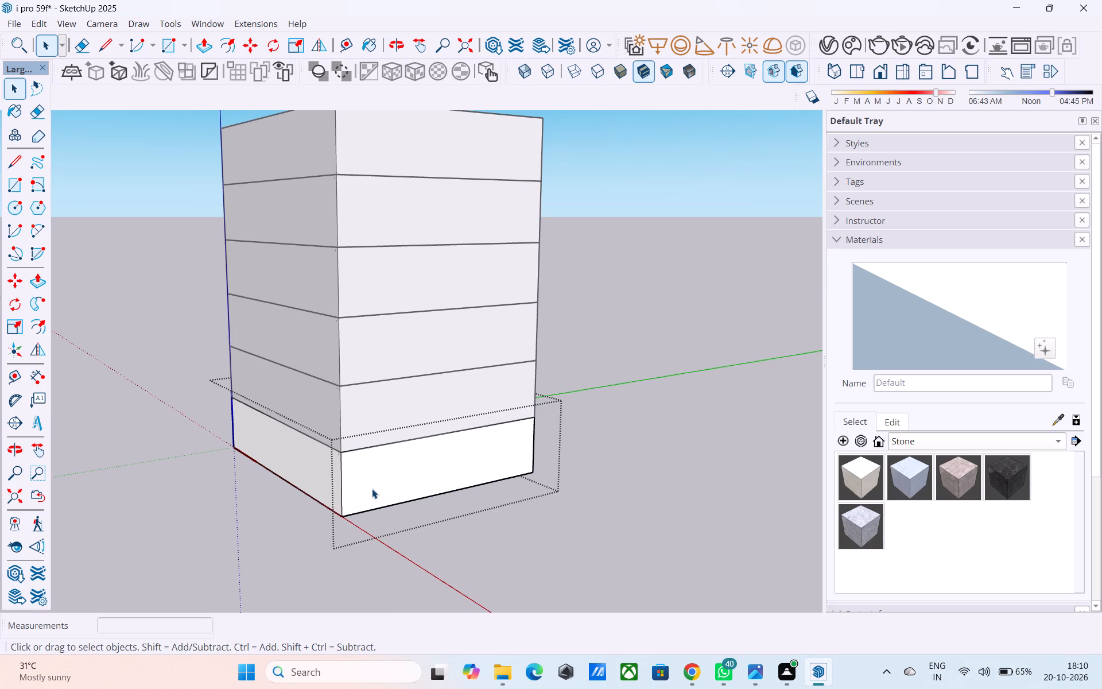
{"action": "scroll", "coordinate": [371, 488], "scroll_direction": "down", "scroll_amount": 4}
{"action": "middle_click_drag", "start_coordinate": [371, 487], "coordinate": [325, 514]}
{"action": "scroll", "coordinate": [351, 514], "scroll_direction": "up", "scroll_amount": 3}
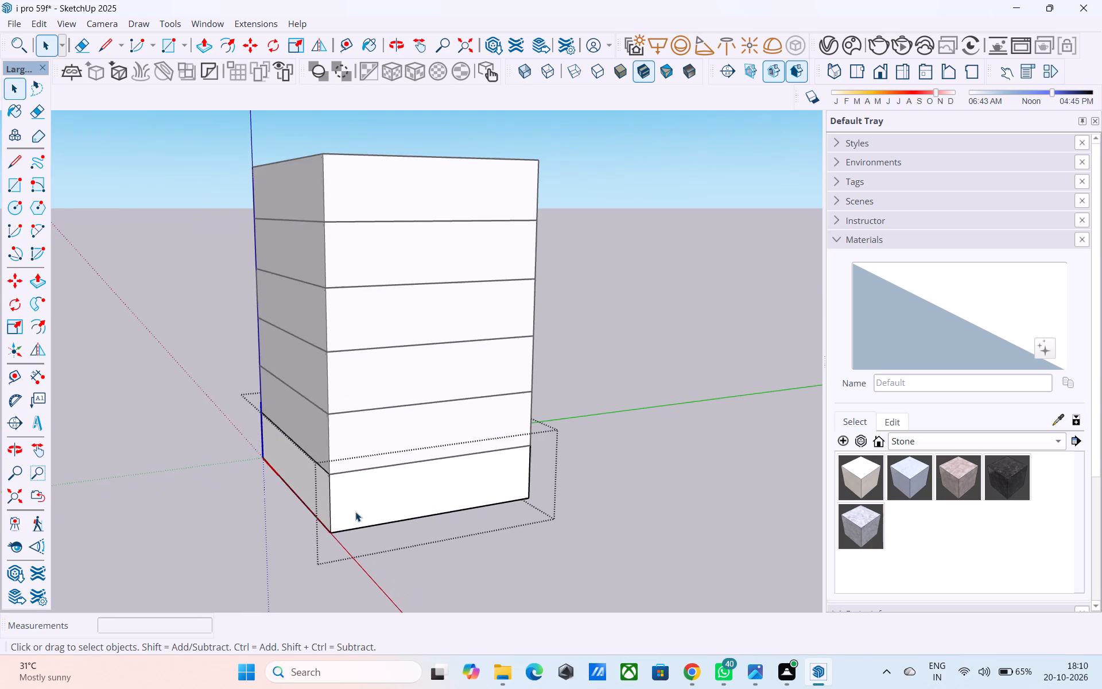
{"action": "middle_click_drag", "start_coordinate": [354, 508], "coordinate": [264, 520], "text": "shift"}
{"action": "scroll", "coordinate": [239, 478], "scroll_direction": "down", "scroll_amount": 4}
{"action": "middle_click_drag", "start_coordinate": [240, 466], "coordinate": [212, 481]}
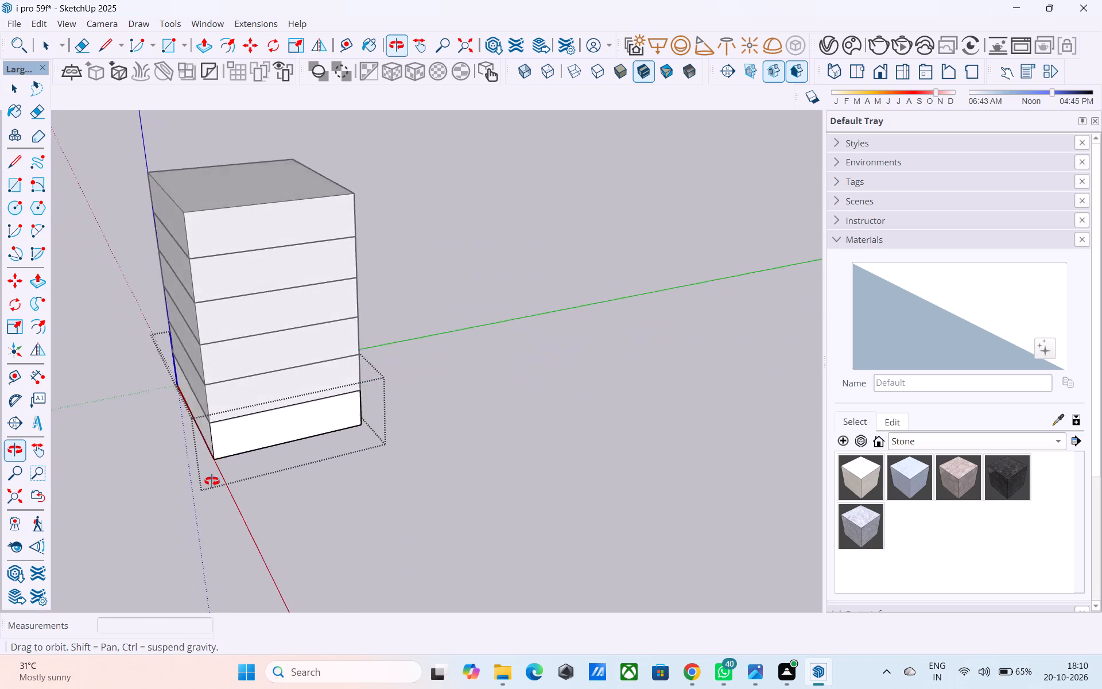
{"action": "middle_click_drag", "start_coordinate": [212, 481], "coordinate": [206, 507]}
{"action": "middle_click_drag", "start_coordinate": [269, 454], "coordinate": [204, 508], "text": "shift"}
{"action": "middle_click_drag", "start_coordinate": [214, 498], "coordinate": [282, 510]}
{"action": "scroll", "coordinate": [282, 510], "scroll_direction": "up", "scroll_amount": 4}
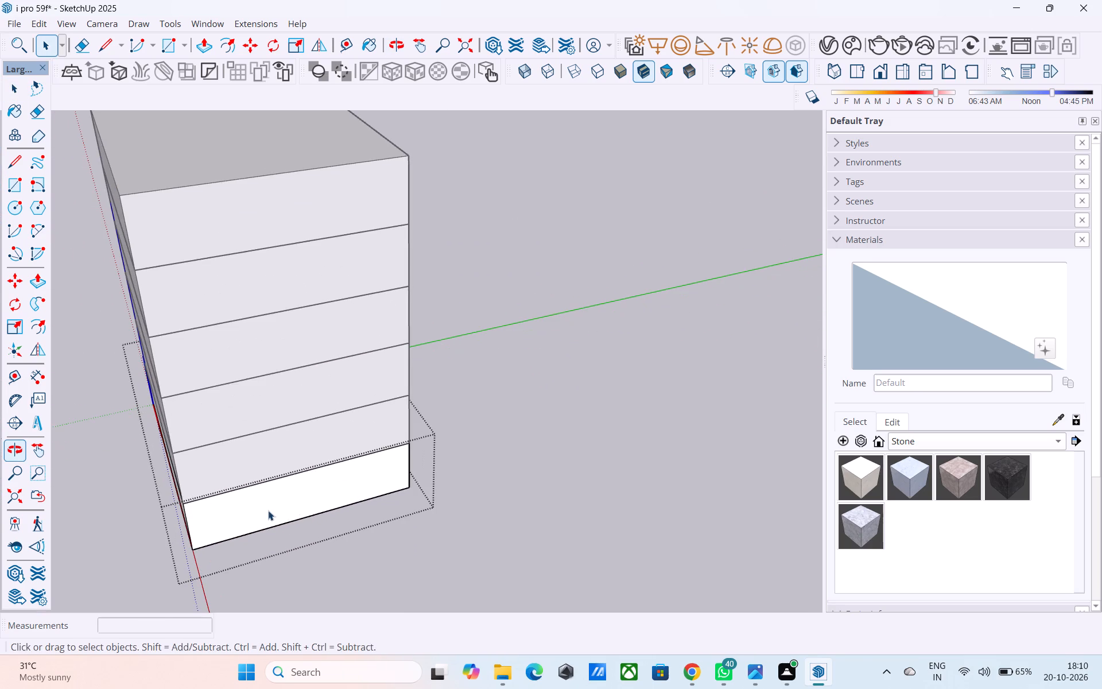
{"action": "left_click", "coordinate": [268, 510]}
{"action": "middle_click_drag", "start_coordinate": [266, 510], "coordinate": [274, 482]}
{"action": "double_click", "coordinate": [242, 532]}
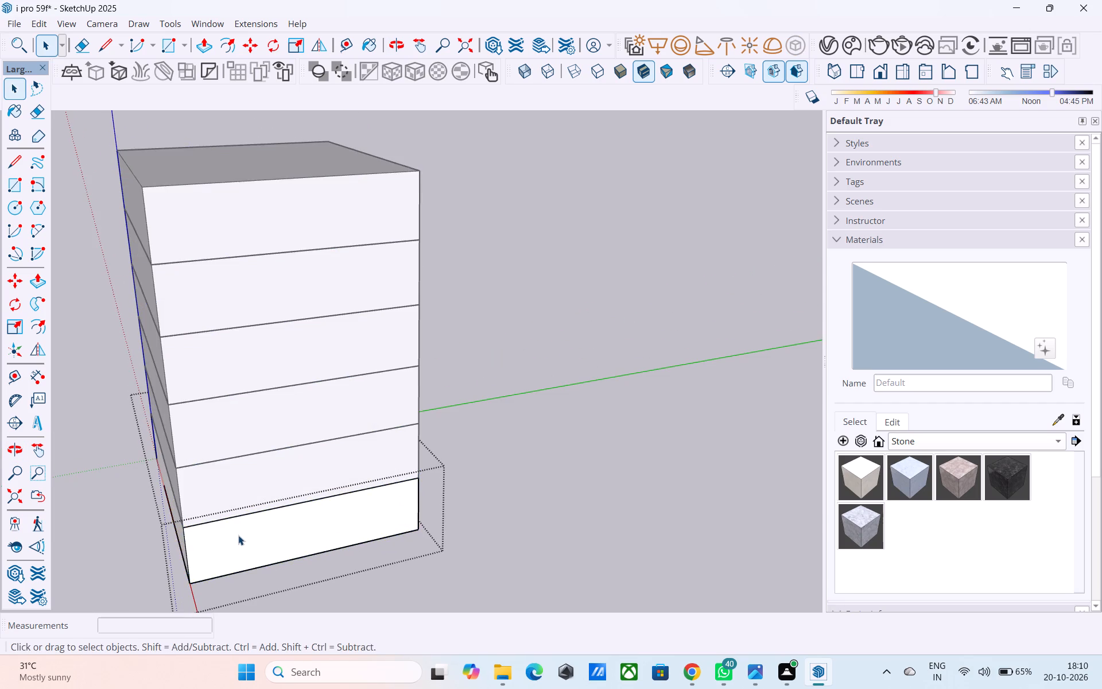
{"action": "middle_click_drag", "start_coordinate": [237, 535], "coordinate": [245, 522], "text": "shift"}
{"action": "scroll", "coordinate": [245, 521], "scroll_direction": "up", "scroll_amount": 4}
{"action": "left_click", "coordinate": [240, 522]}
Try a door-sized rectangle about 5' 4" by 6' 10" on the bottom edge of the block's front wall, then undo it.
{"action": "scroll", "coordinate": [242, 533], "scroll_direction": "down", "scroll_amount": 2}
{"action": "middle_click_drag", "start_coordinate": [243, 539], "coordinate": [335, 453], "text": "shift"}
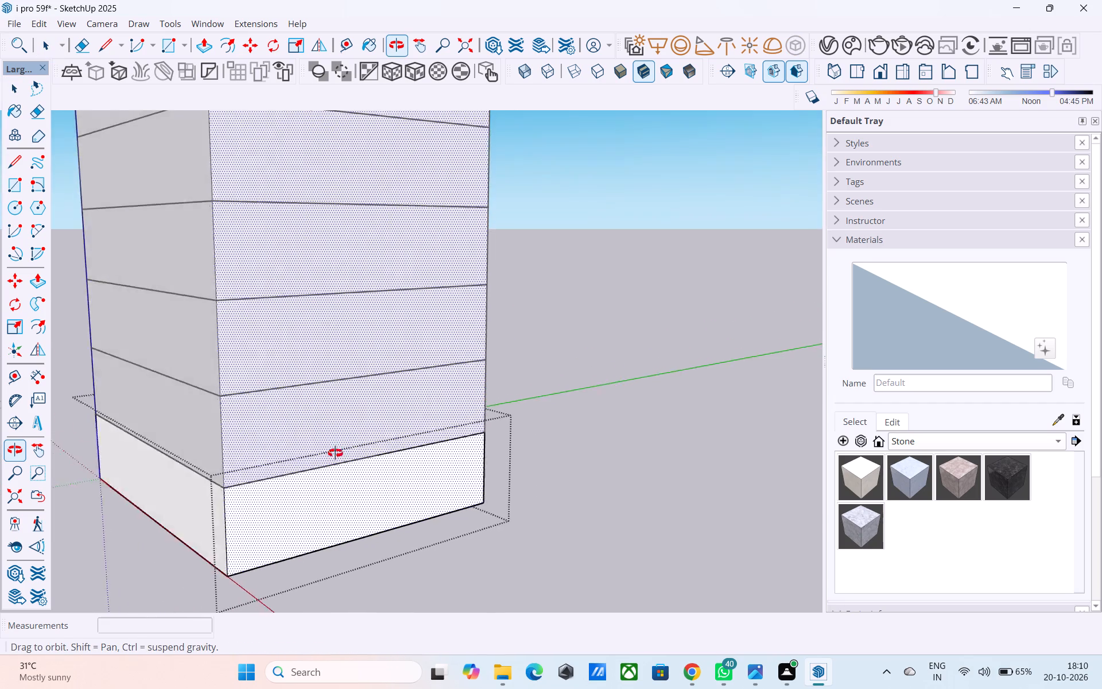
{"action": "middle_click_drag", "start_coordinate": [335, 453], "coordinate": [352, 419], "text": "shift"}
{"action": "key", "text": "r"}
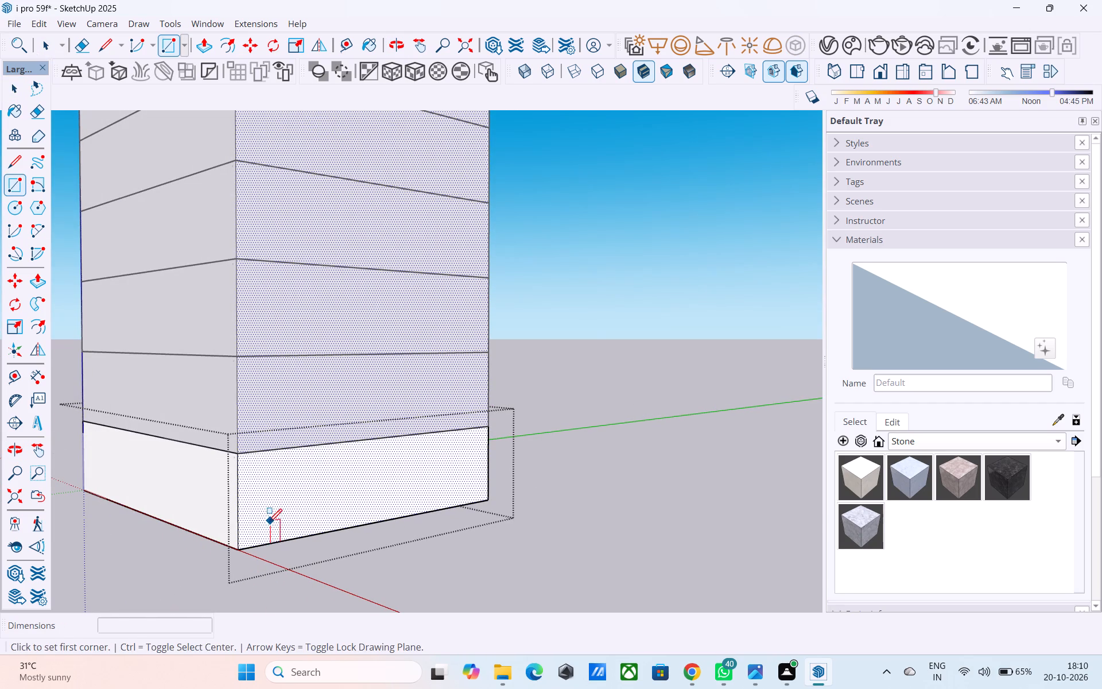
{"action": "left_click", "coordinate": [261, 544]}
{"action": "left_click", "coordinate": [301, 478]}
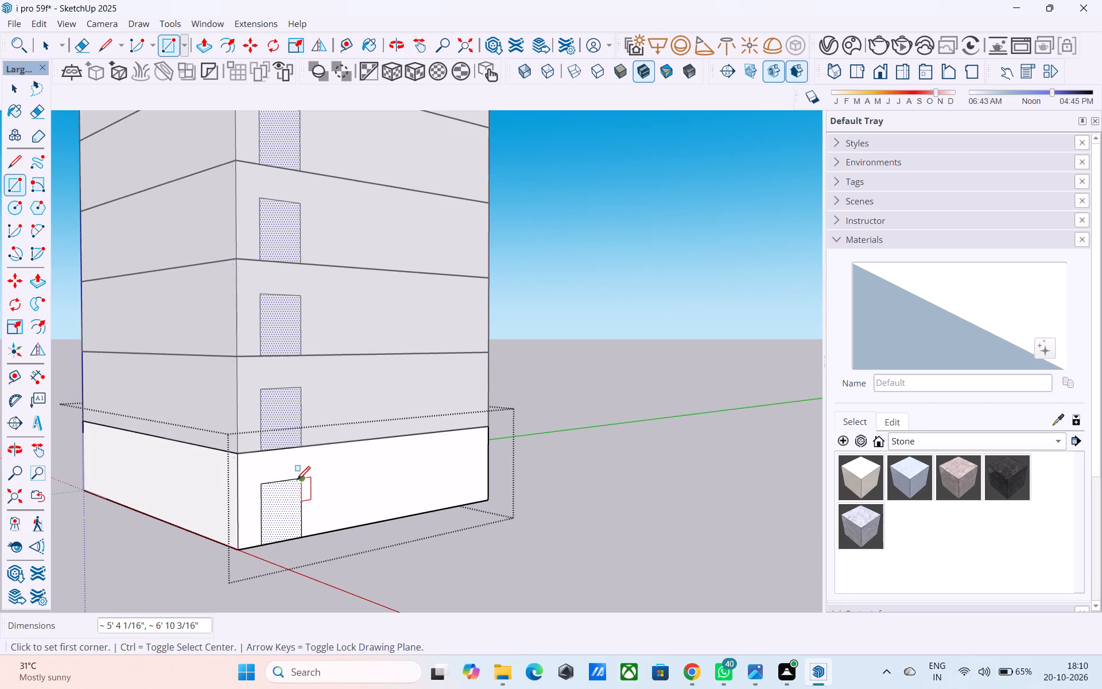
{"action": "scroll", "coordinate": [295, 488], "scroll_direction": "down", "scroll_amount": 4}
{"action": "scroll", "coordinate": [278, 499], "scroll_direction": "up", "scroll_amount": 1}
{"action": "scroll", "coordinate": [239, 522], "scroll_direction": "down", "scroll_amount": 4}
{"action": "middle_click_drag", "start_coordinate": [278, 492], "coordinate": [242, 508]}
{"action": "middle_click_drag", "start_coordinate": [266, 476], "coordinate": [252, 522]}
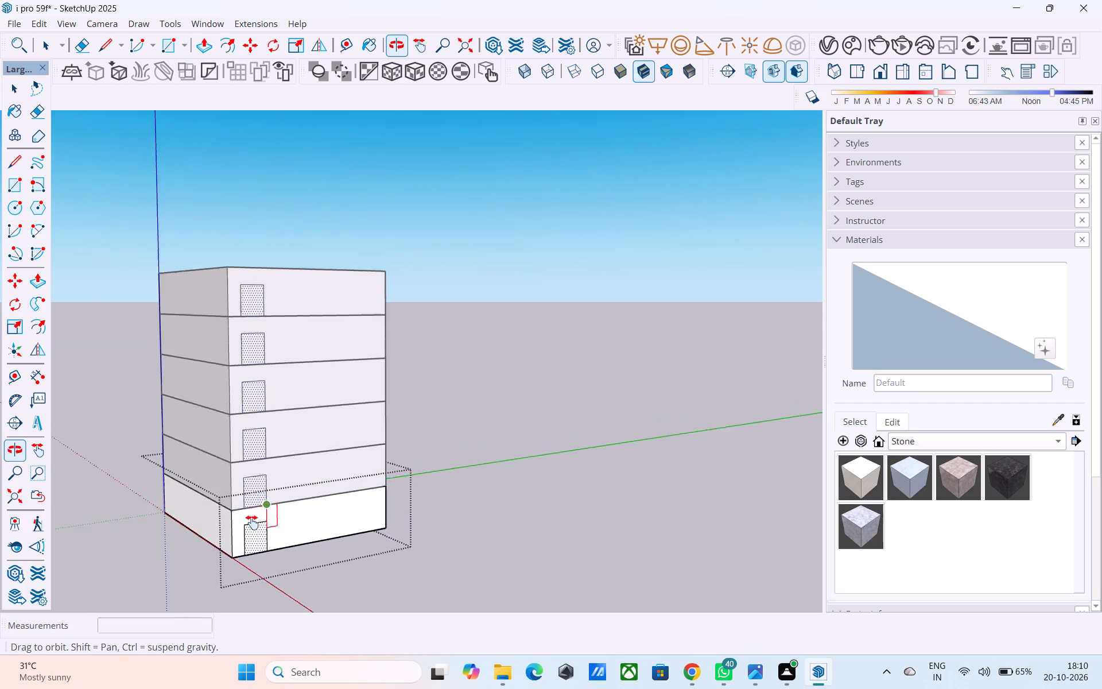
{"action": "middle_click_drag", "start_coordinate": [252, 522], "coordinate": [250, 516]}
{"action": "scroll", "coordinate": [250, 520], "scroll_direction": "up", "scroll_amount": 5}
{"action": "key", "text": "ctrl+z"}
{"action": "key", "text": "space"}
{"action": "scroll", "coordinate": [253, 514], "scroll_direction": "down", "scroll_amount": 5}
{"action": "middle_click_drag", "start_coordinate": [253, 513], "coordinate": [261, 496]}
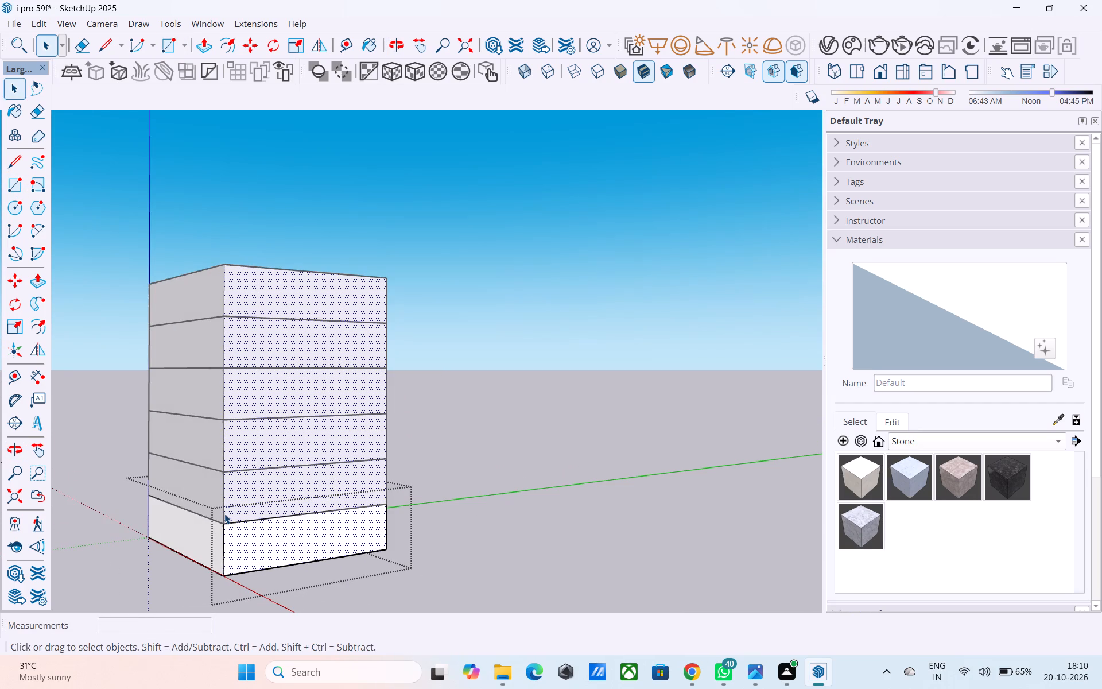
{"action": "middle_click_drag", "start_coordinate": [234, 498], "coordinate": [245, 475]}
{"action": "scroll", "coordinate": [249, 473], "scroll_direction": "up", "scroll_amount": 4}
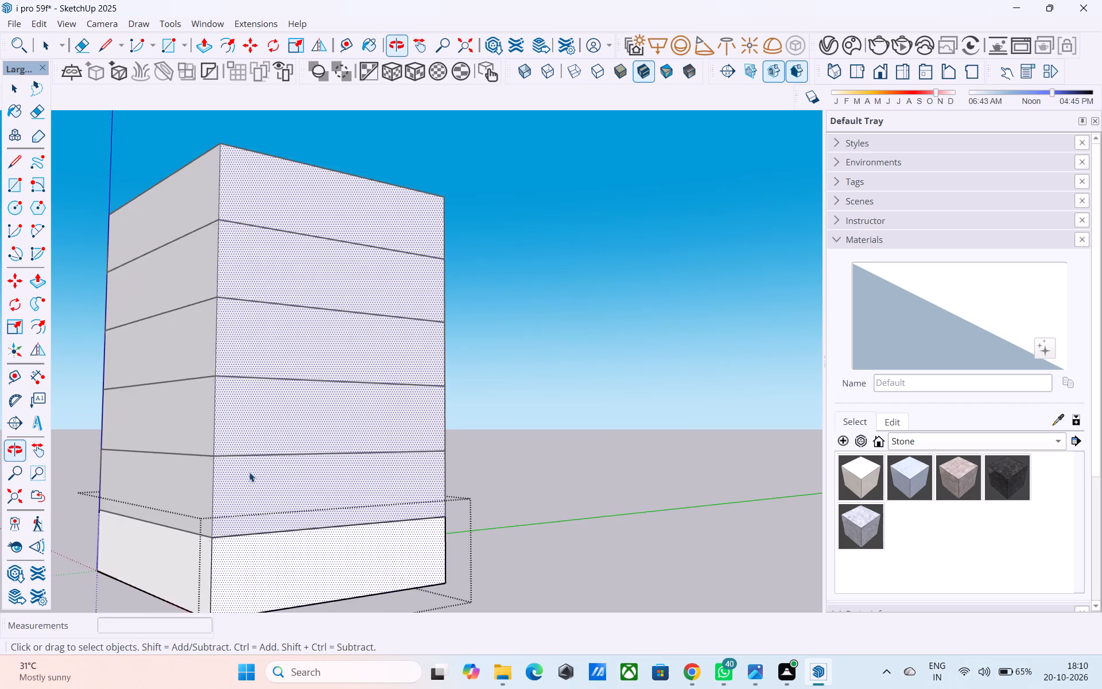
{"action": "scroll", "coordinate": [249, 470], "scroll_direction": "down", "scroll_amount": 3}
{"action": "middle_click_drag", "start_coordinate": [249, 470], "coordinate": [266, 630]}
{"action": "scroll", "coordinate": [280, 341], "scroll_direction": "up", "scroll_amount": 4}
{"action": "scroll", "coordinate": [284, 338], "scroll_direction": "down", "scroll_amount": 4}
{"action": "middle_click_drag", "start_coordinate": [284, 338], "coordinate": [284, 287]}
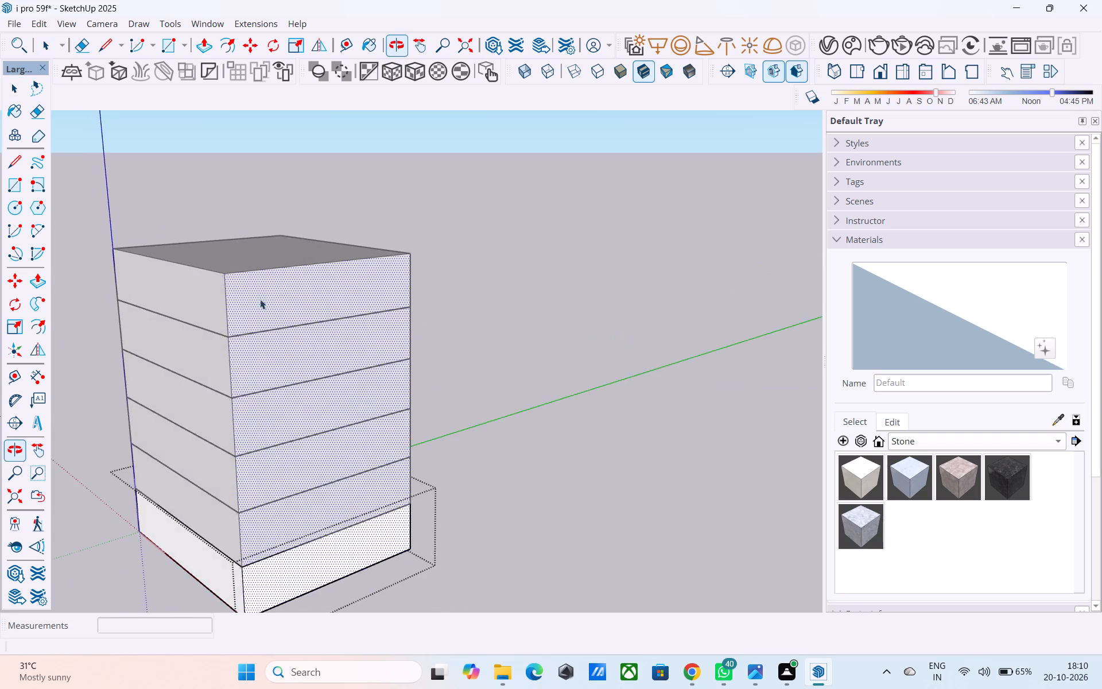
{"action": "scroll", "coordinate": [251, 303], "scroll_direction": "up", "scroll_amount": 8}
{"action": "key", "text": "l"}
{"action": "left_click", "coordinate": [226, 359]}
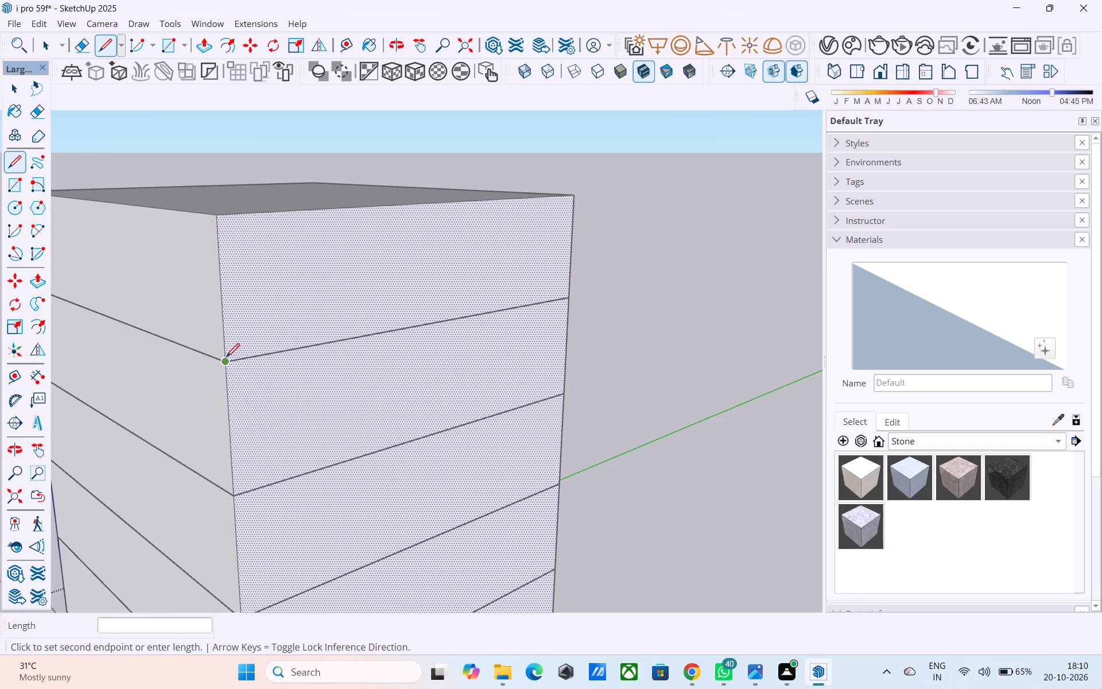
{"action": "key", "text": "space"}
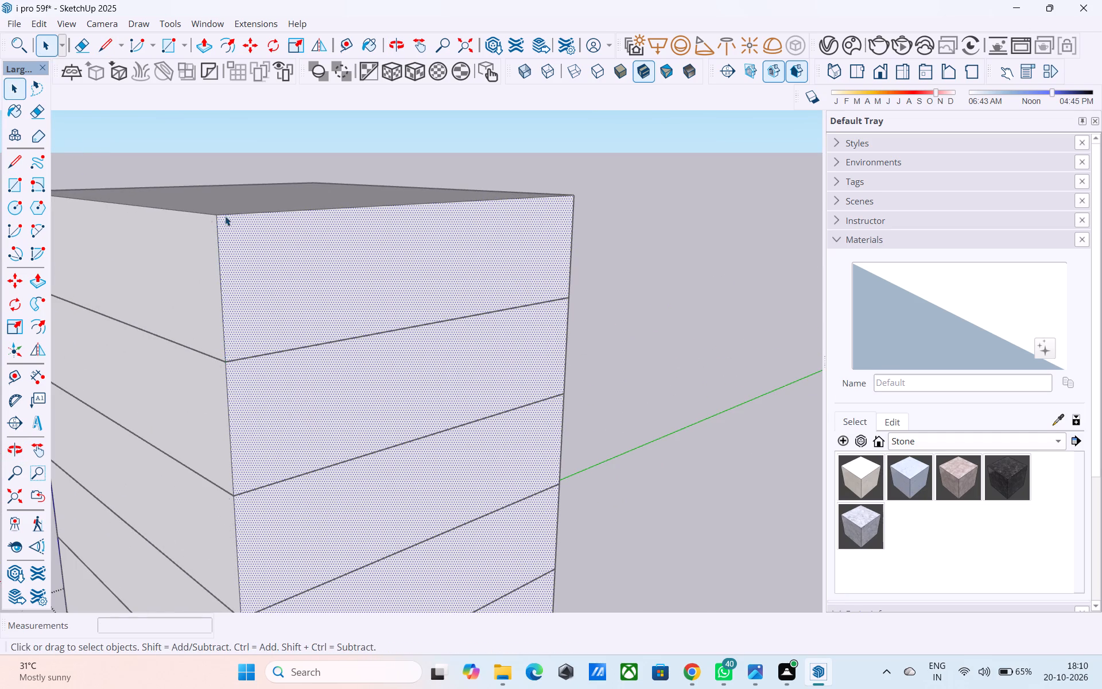
Copy the bottom block's vertical corner edge at the red axis 14' along the wall parallel to the green axis.
{"action": "scroll", "coordinate": [225, 216], "scroll_direction": "down", "scroll_amount": 11}
{"action": "middle_click_drag", "start_coordinate": [271, 391], "coordinate": [266, 343]}
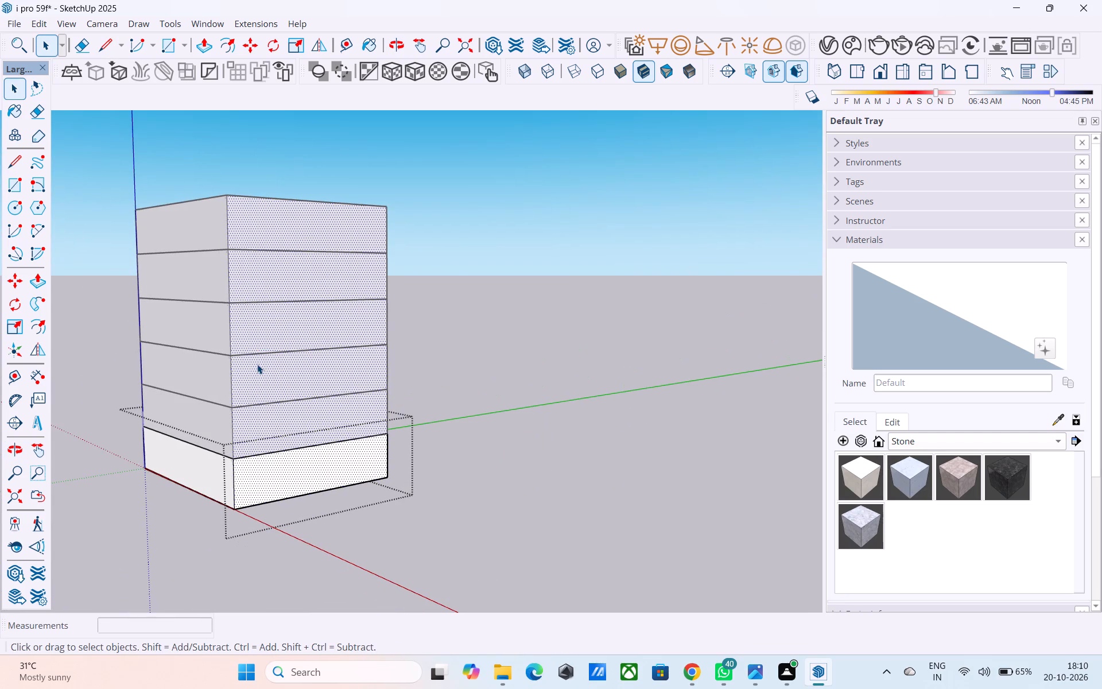
{"action": "scroll", "coordinate": [257, 363], "scroll_direction": "down", "scroll_amount": 4}
{"action": "scroll", "coordinate": [233, 485], "scroll_direction": "up", "scroll_amount": 5}
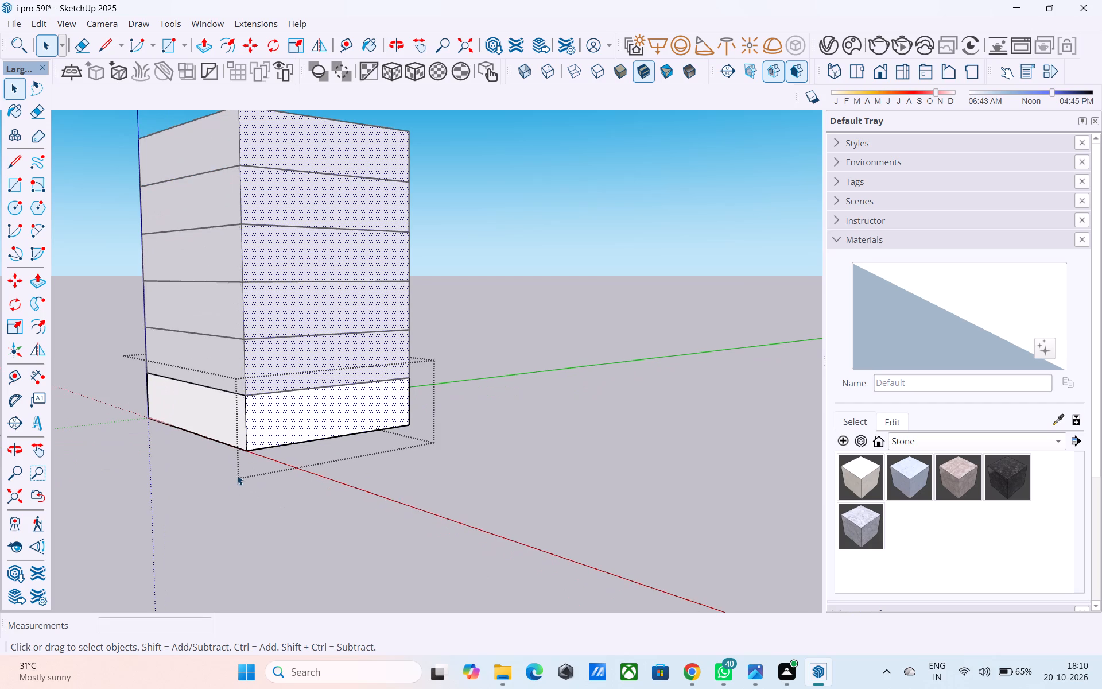
{"action": "scroll", "coordinate": [241, 473], "scroll_direction": "up", "scroll_amount": 3}
{"action": "scroll", "coordinate": [244, 466], "scroll_direction": "down", "scroll_amount": 4}
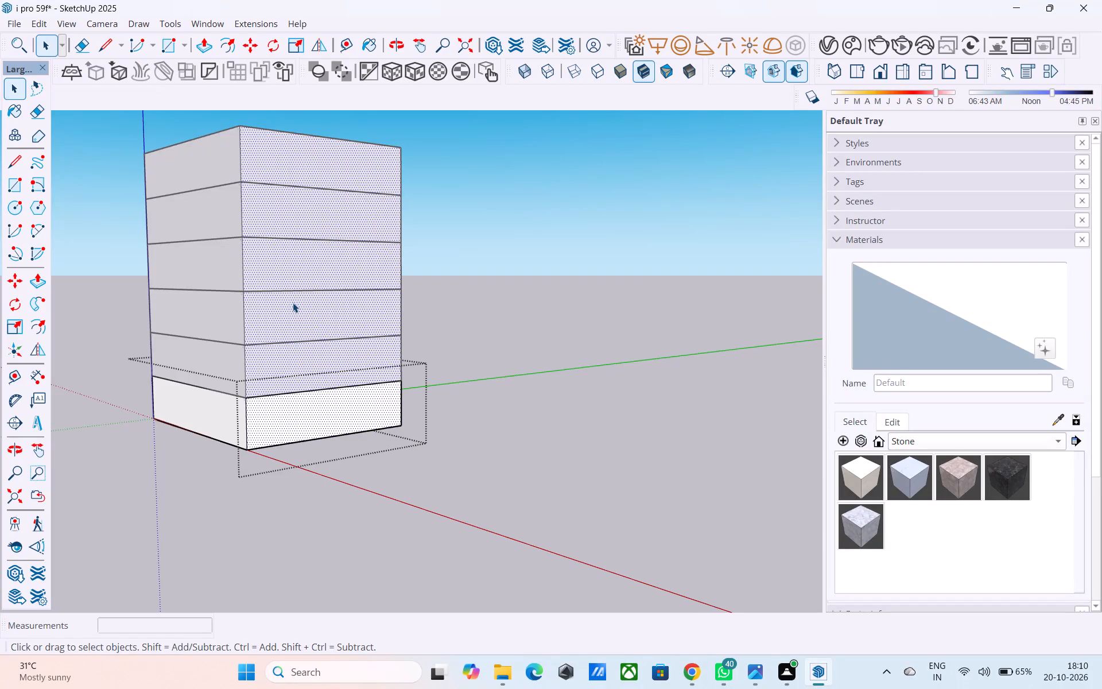
{"action": "middle_click_drag", "start_coordinate": [252, 375], "coordinate": [270, 376]}
{"action": "scroll", "coordinate": [257, 417], "scroll_direction": "up", "scroll_amount": 5}
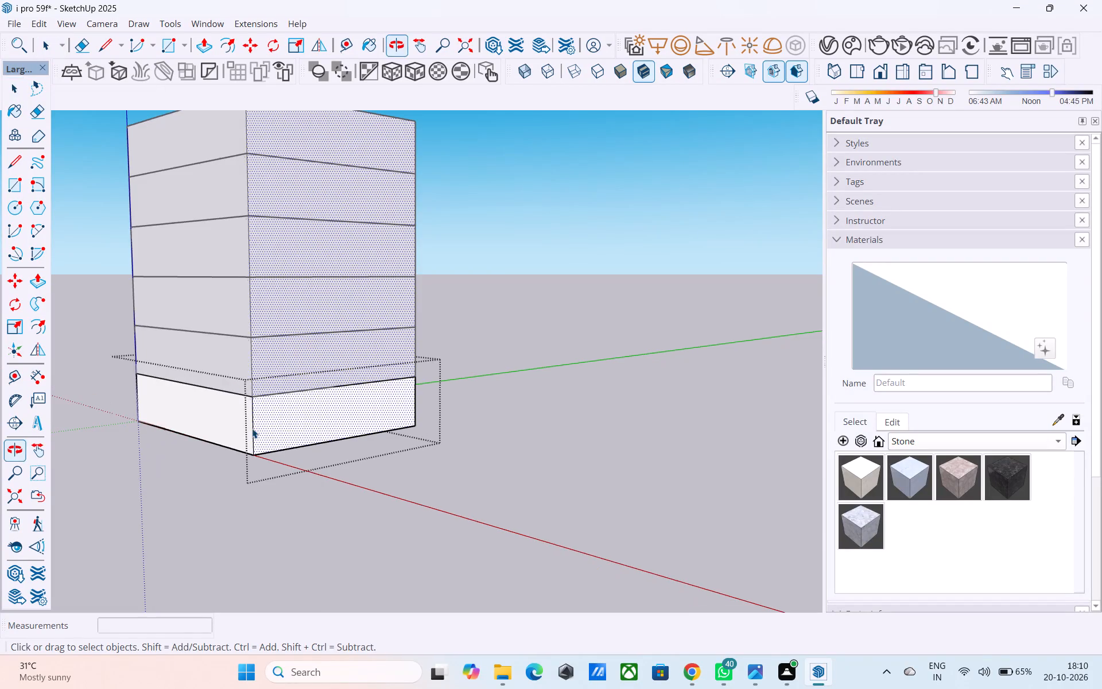
{"action": "middle_click_drag", "start_coordinate": [258, 419], "coordinate": [254, 388]}
{"action": "scroll", "coordinate": [259, 418], "scroll_direction": "up", "scroll_amount": 1}
{"action": "middle_click_drag", "start_coordinate": [254, 432], "coordinate": [249, 430]}
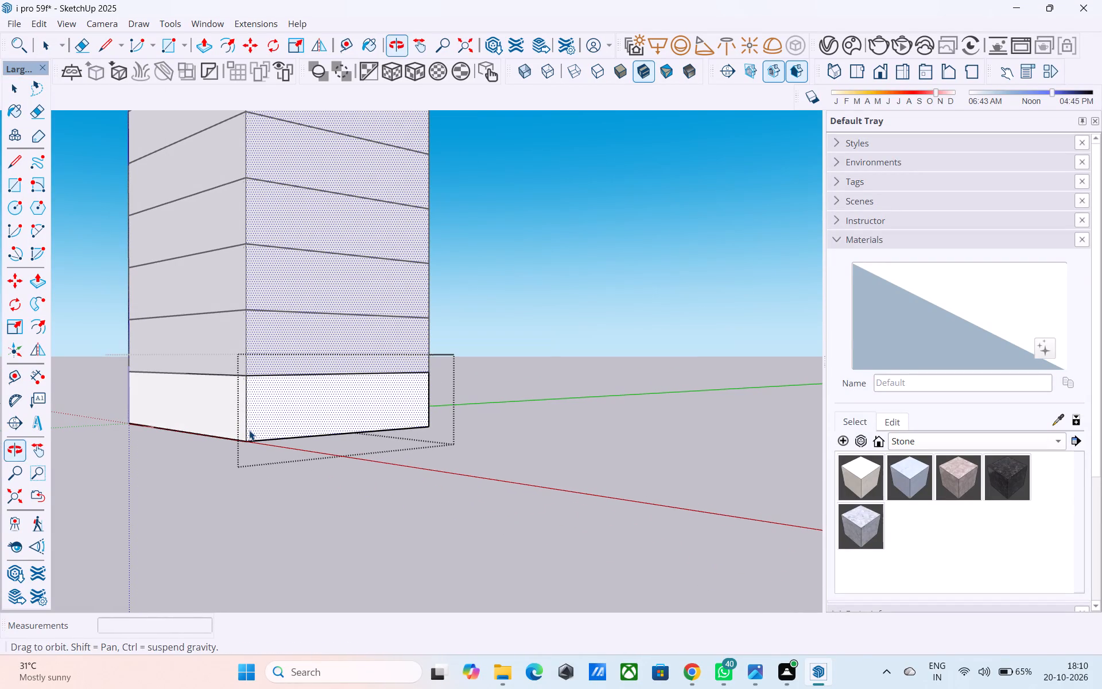
{"action": "middle_click_drag", "start_coordinate": [254, 429], "coordinate": [263, 443]}
{"action": "middle_click_drag", "start_coordinate": [260, 435], "coordinate": [263, 445]}
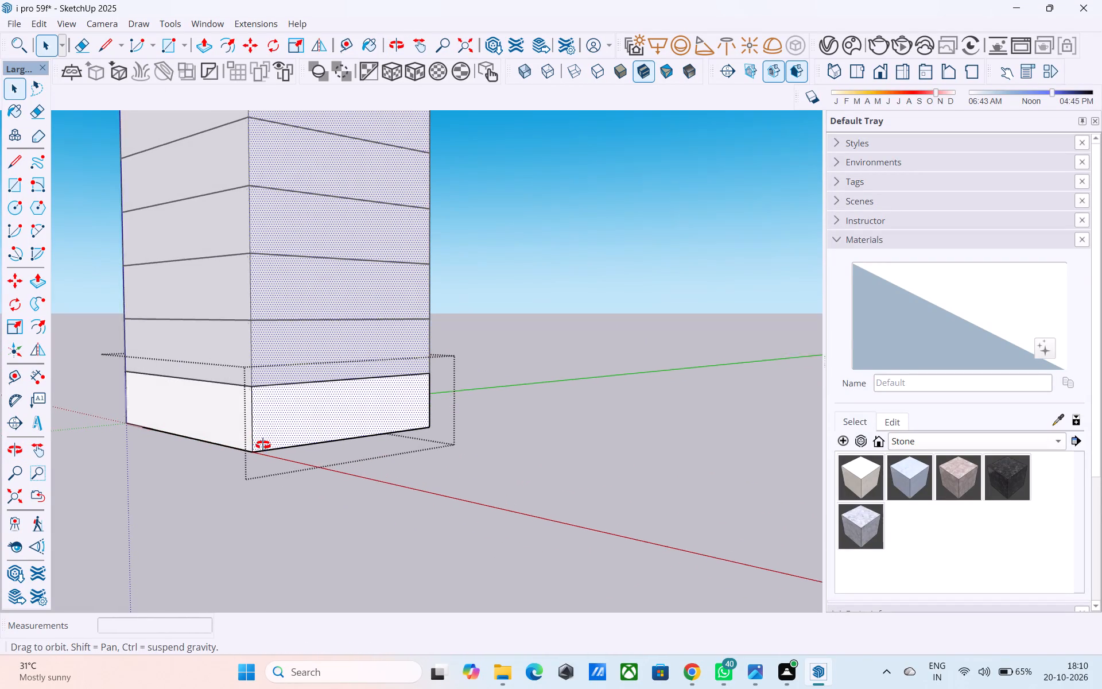
{"action": "middle_click_drag", "start_coordinate": [263, 445], "coordinate": [263, 447]}
{"action": "scroll", "coordinate": [258, 445], "scroll_direction": "up", "scroll_amount": 3}
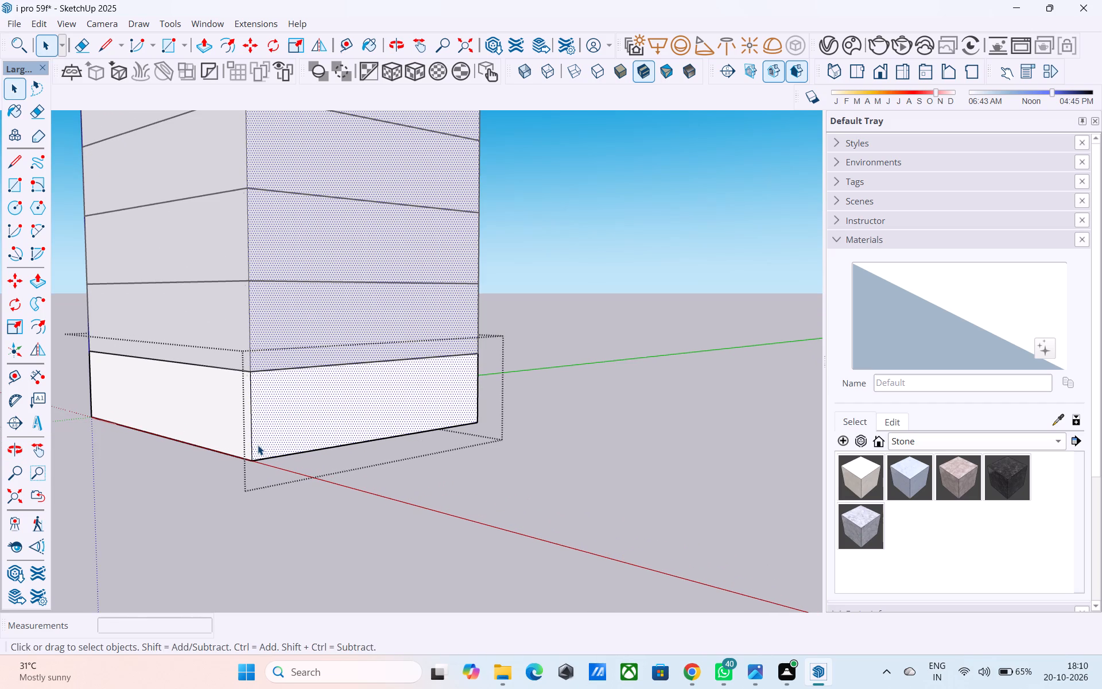
{"action": "left_click", "coordinate": [254, 427]}
{"action": "left_click", "coordinate": [253, 427]}
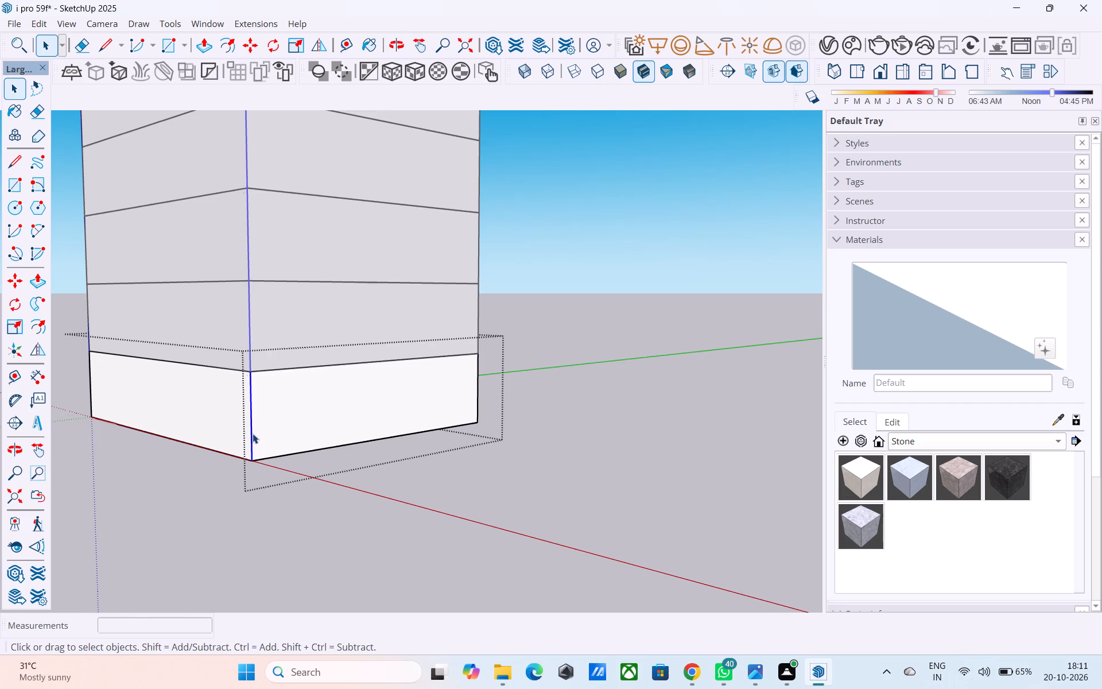
{"action": "middle_click_drag", "start_coordinate": [253, 433], "coordinate": [257, 455]}
{"action": "key", "text": "m"}
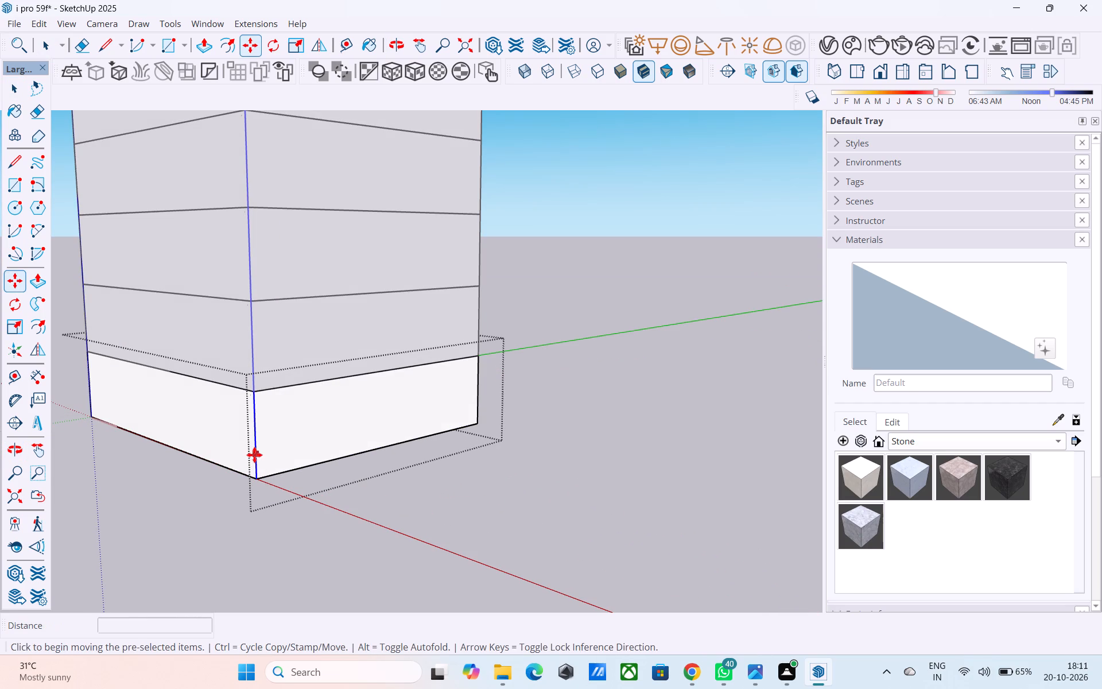
{"action": "scroll", "coordinate": [260, 470], "scroll_direction": "up", "scroll_amount": 4}
{"action": "left_click", "coordinate": [258, 481]}
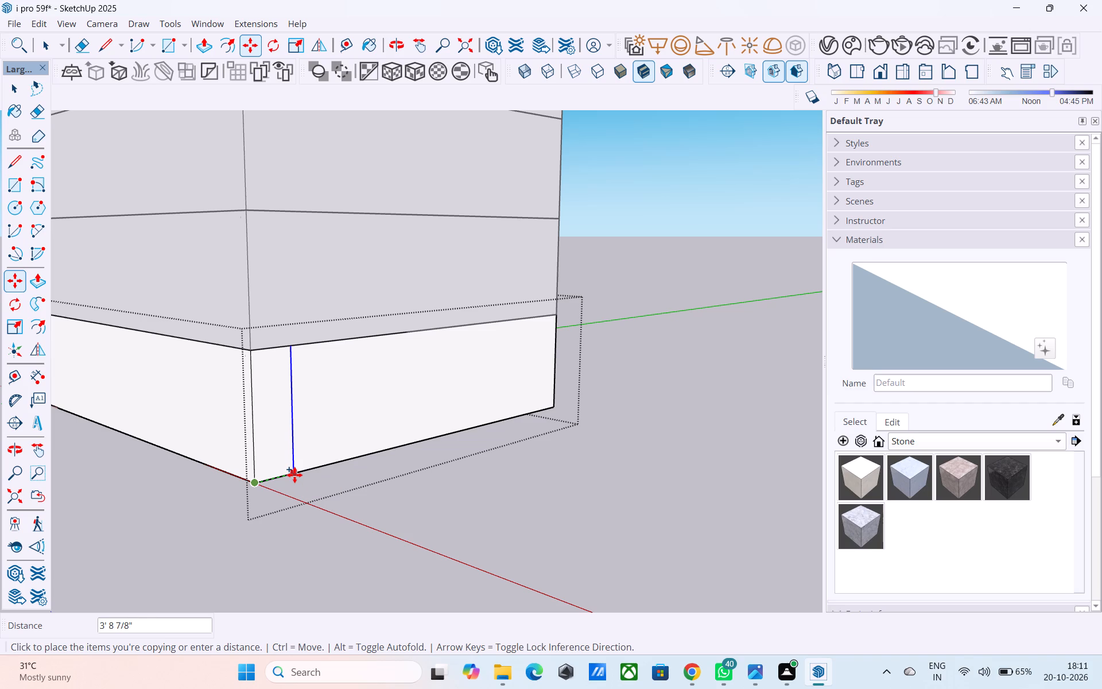
{"action": "key", "text": "1"}
{"action": "type", "text": "4'"}
{"action": "key", "text": "Return"}
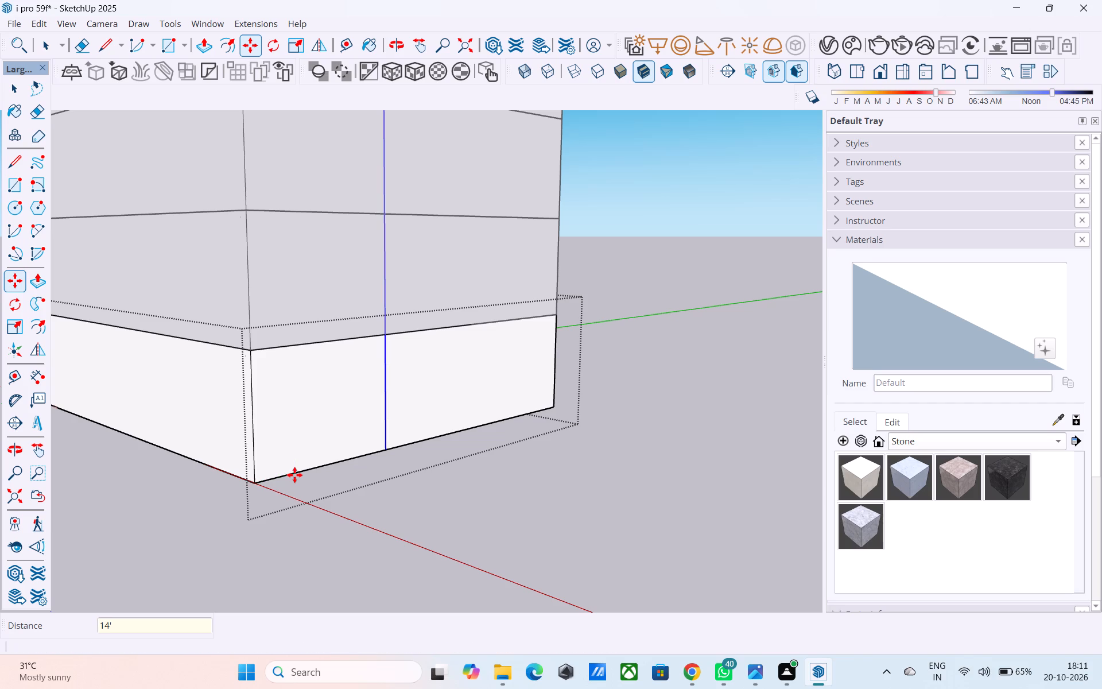
Copy the same vertical corner edge 6' along that wall, between the corner and the first copied line.
{"action": "middle_click_drag", "start_coordinate": [296, 473], "coordinate": [270, 475]}
{"action": "scroll", "coordinate": [263, 463], "scroll_direction": "up", "scroll_amount": 4}
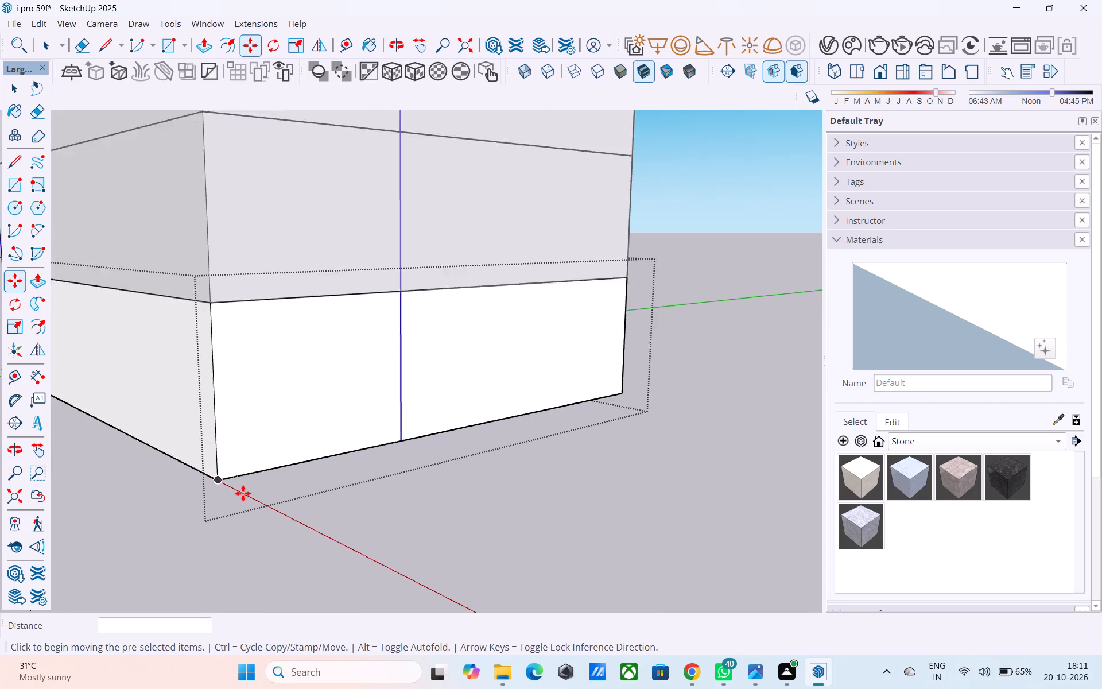
{"action": "left_click", "coordinate": [220, 477]}
{"action": "key", "text": "space"}
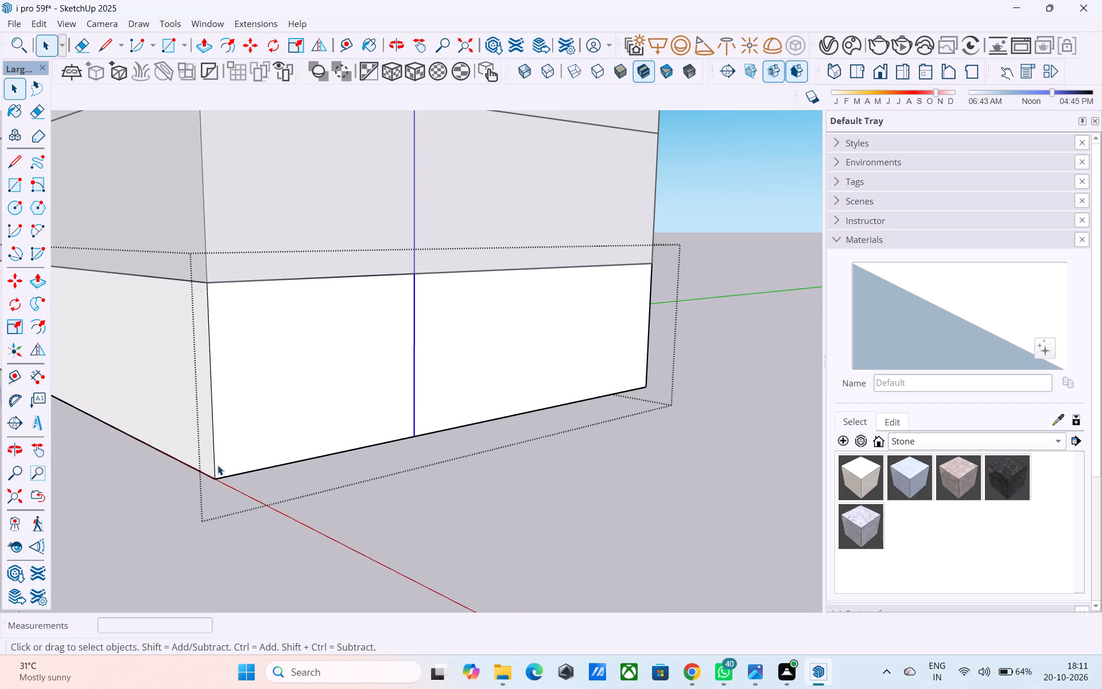
{"action": "left_click", "coordinate": [214, 462]}
{"action": "key", "text": "m"}
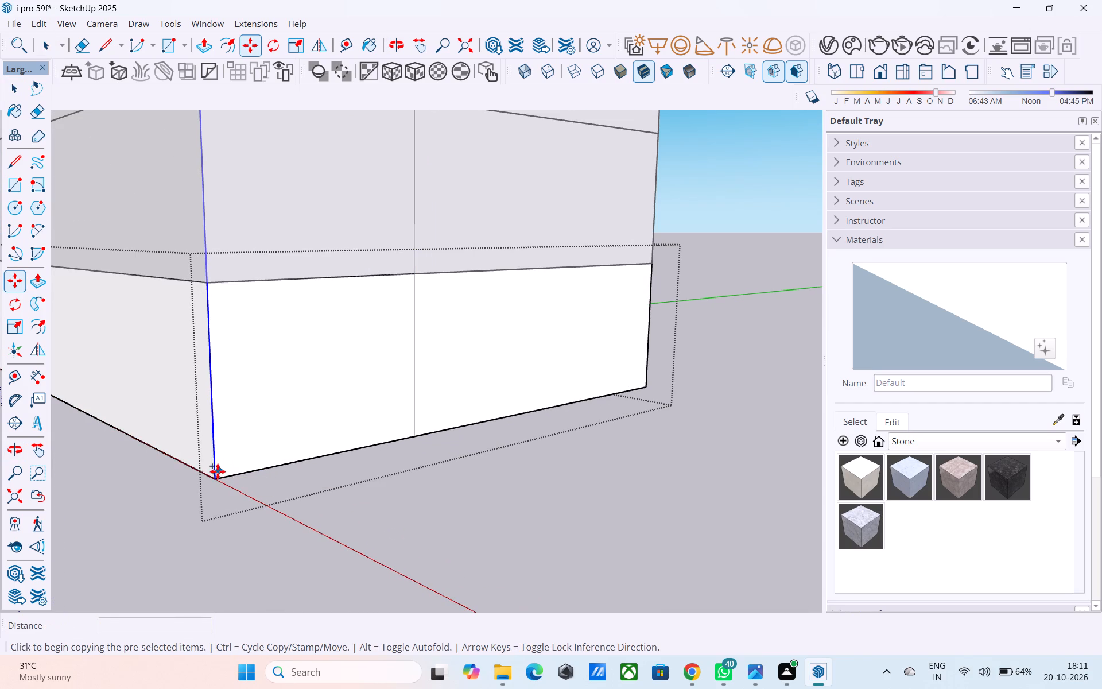
{"action": "left_click", "coordinate": [216, 473]}
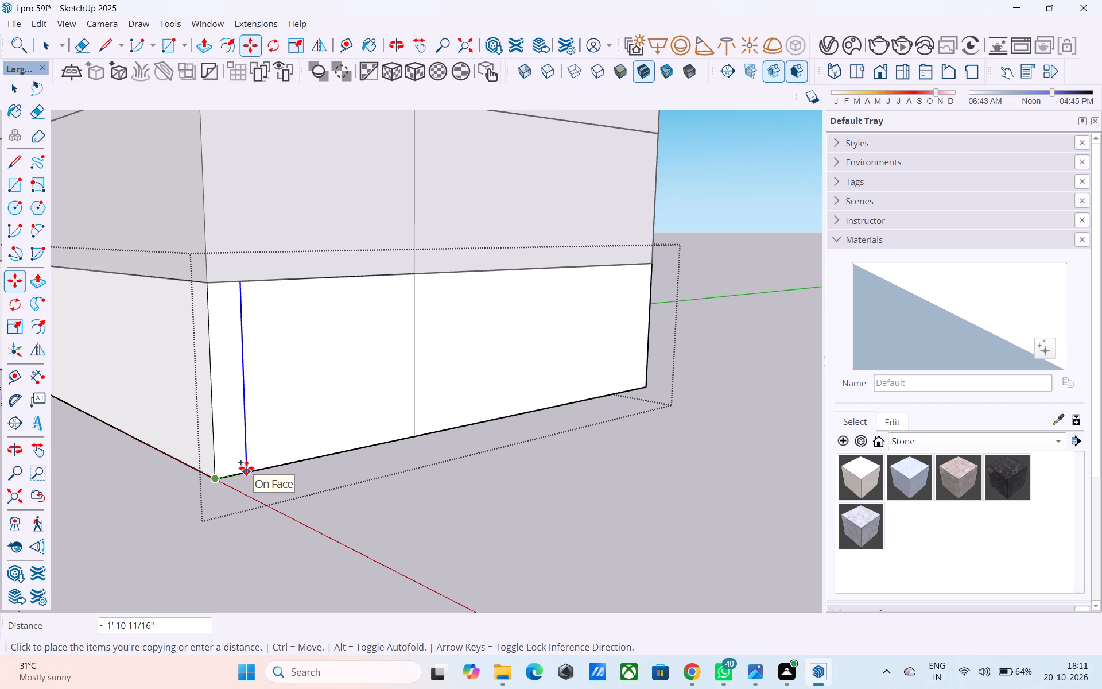
{"action": "type", "text": "6'"}
{"action": "key", "text": "Return"}
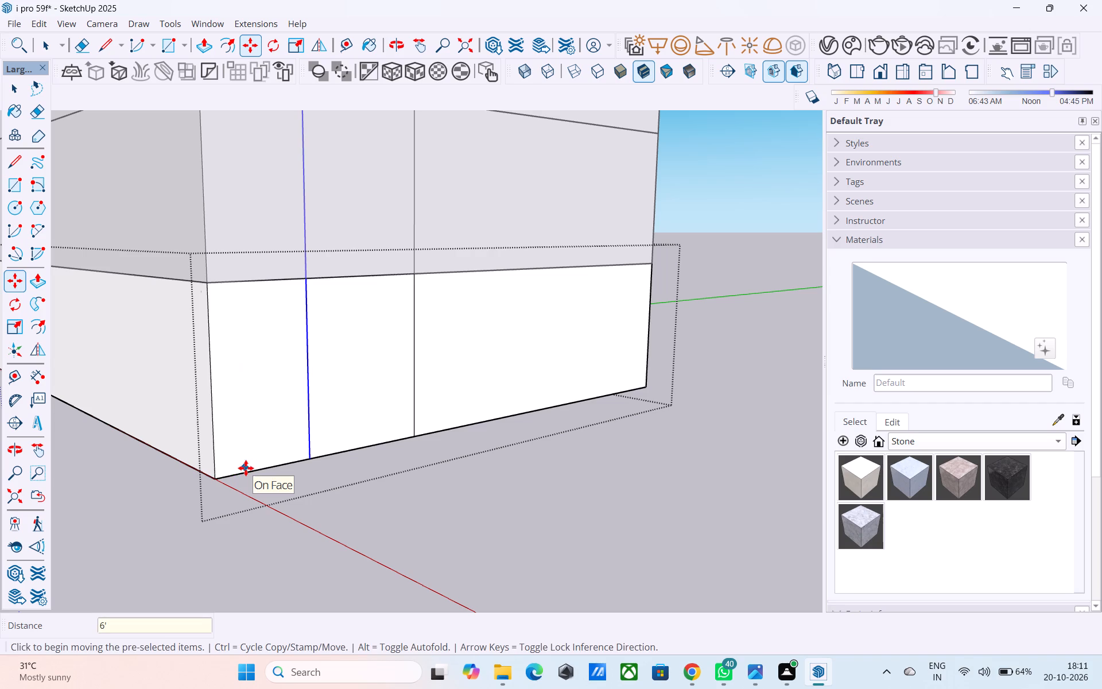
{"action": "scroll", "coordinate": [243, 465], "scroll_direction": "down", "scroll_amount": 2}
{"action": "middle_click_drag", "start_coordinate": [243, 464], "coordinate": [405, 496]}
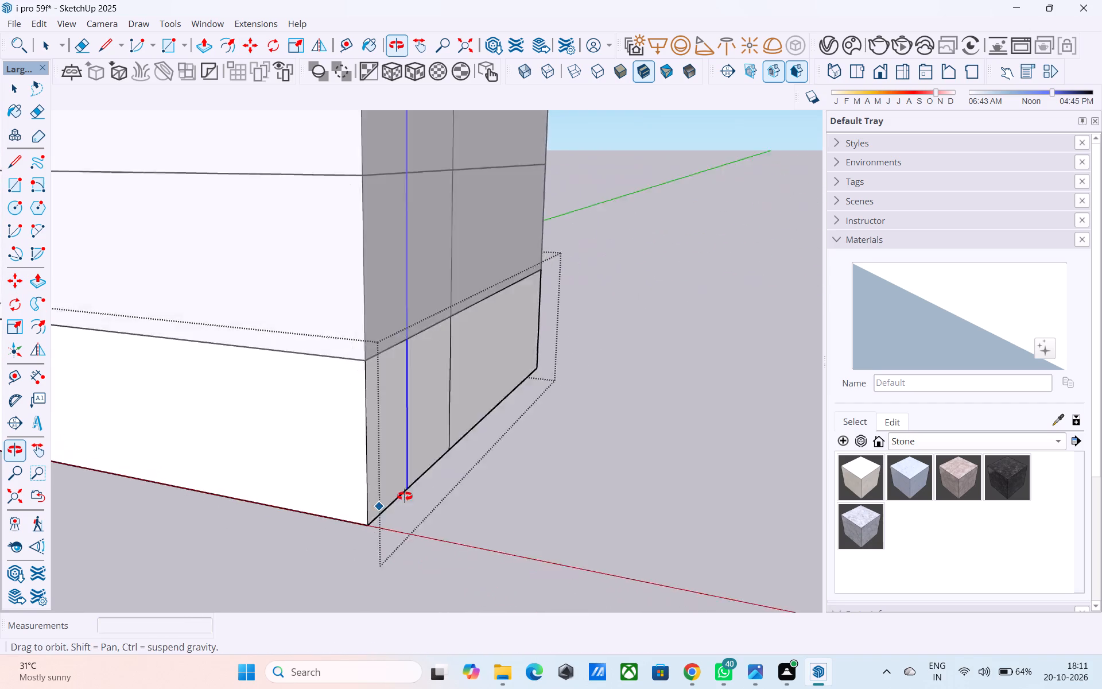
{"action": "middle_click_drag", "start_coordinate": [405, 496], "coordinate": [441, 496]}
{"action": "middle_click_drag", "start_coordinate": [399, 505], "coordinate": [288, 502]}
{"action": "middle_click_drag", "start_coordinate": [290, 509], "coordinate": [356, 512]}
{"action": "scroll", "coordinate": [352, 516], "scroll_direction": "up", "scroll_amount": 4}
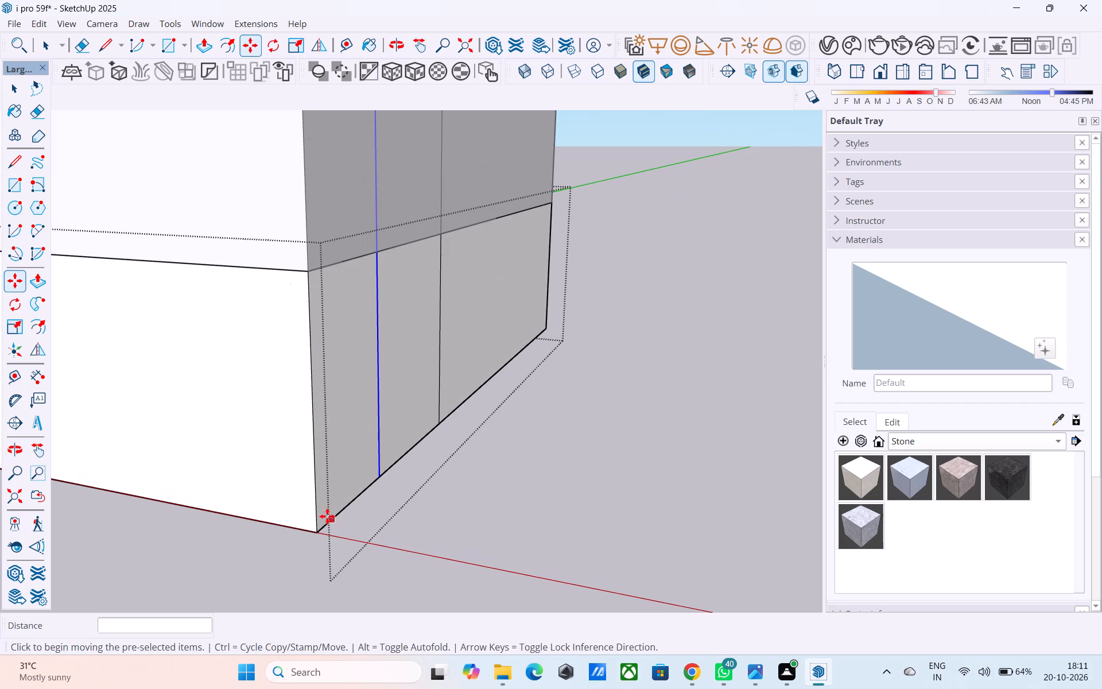
Copy the bottom block's vertical corner edge at the red axis 4' along the wall that follows the red axis.
{"action": "key", "text": "space"}
{"action": "left_click", "coordinate": [317, 518]}
{"action": "key", "text": "m"}
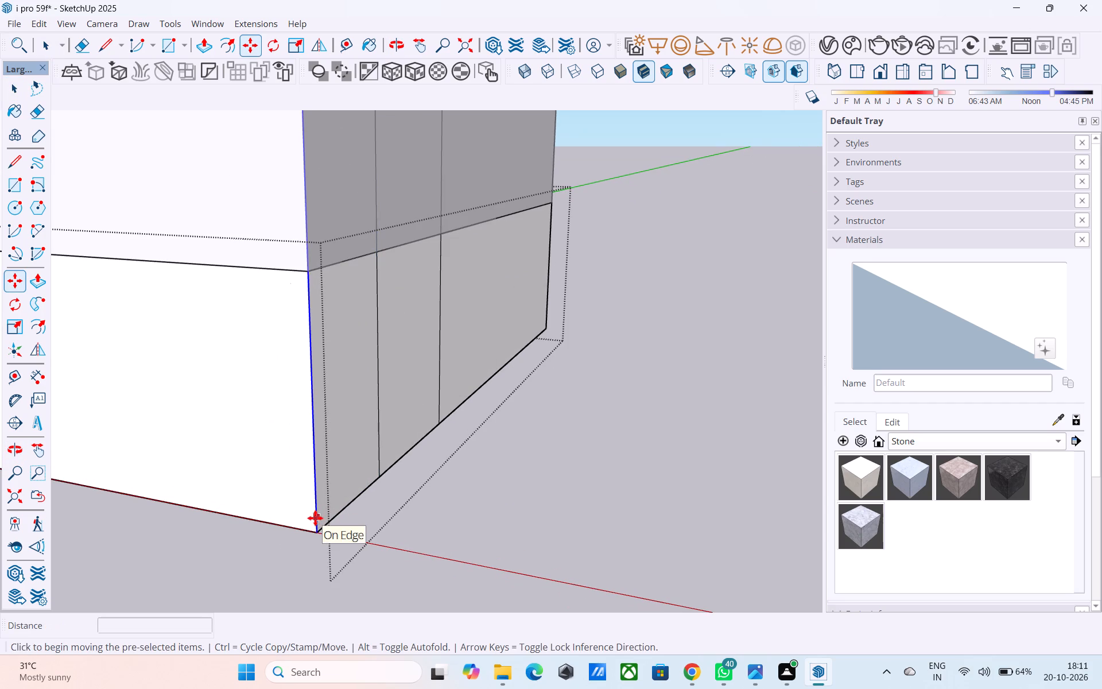
{"action": "left_click_drag", "start_coordinate": [316, 529], "coordinate": [307, 531]}
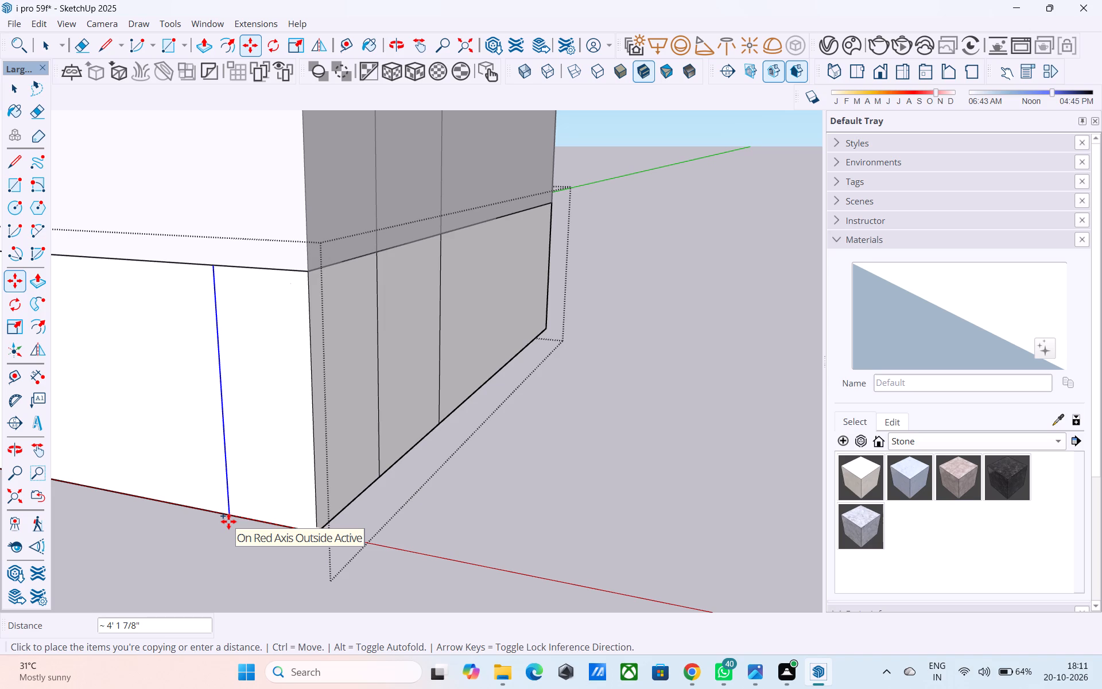
{"action": "type", "text": "4'"}
{"action": "key", "text": "Return"}
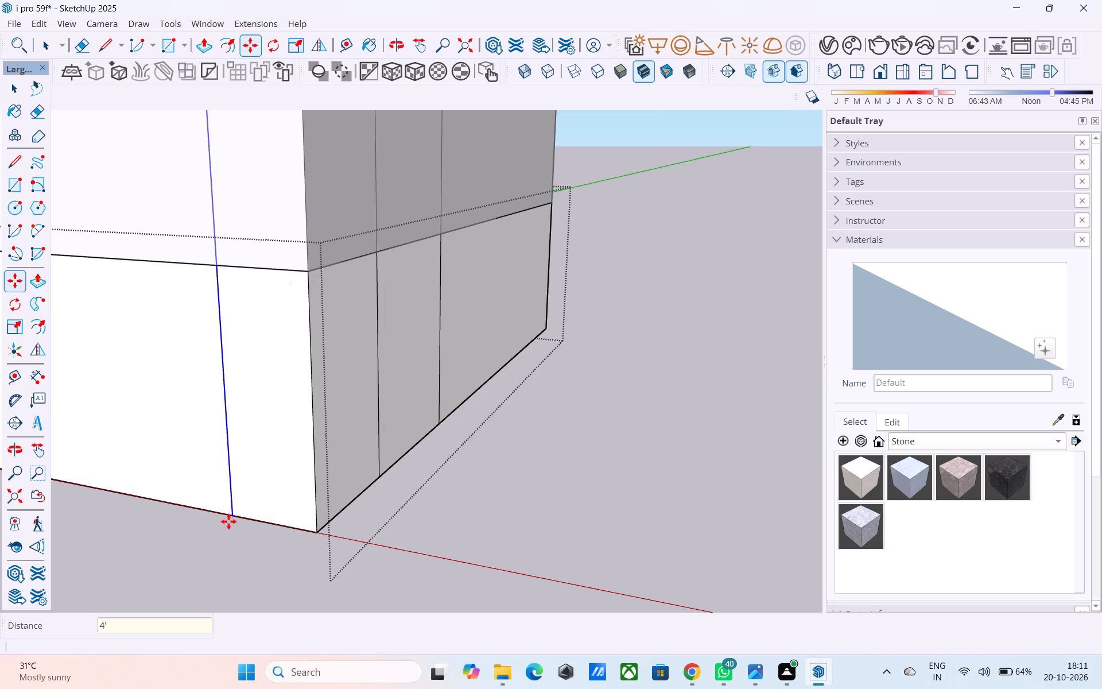
Copy the same vertical corner edge 2' along the wall parallel to the green axis.
{"action": "scroll", "coordinate": [228, 521], "scroll_direction": "down", "scroll_amount": 11}
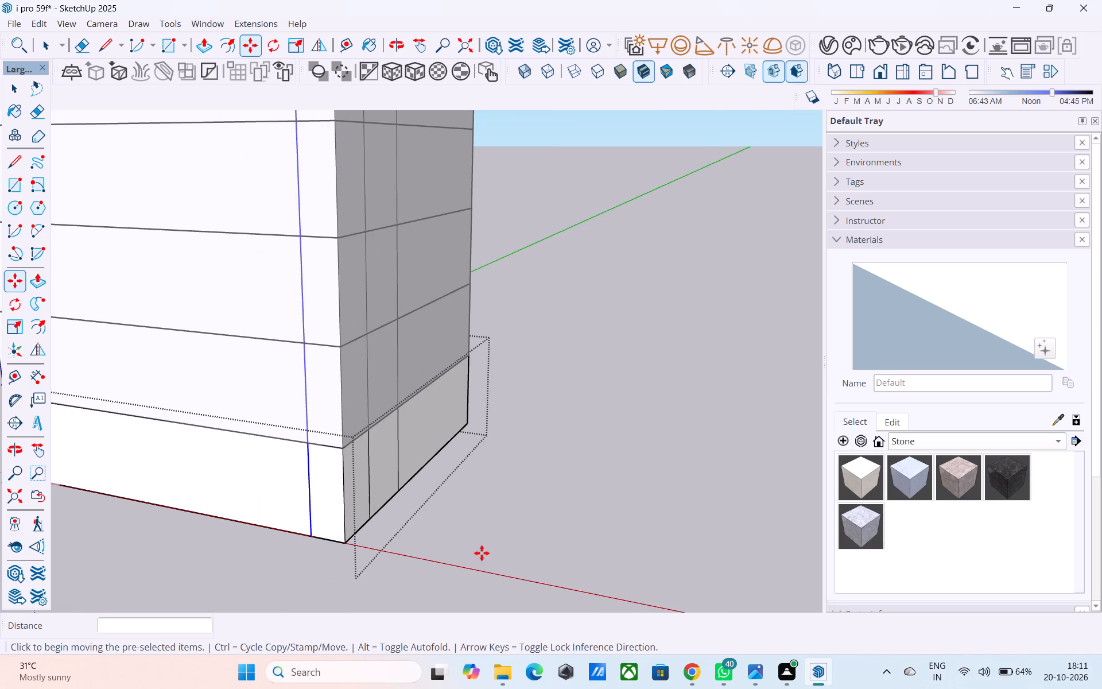
{"action": "middle_click_drag", "start_coordinate": [482, 553], "coordinate": [322, 514]}
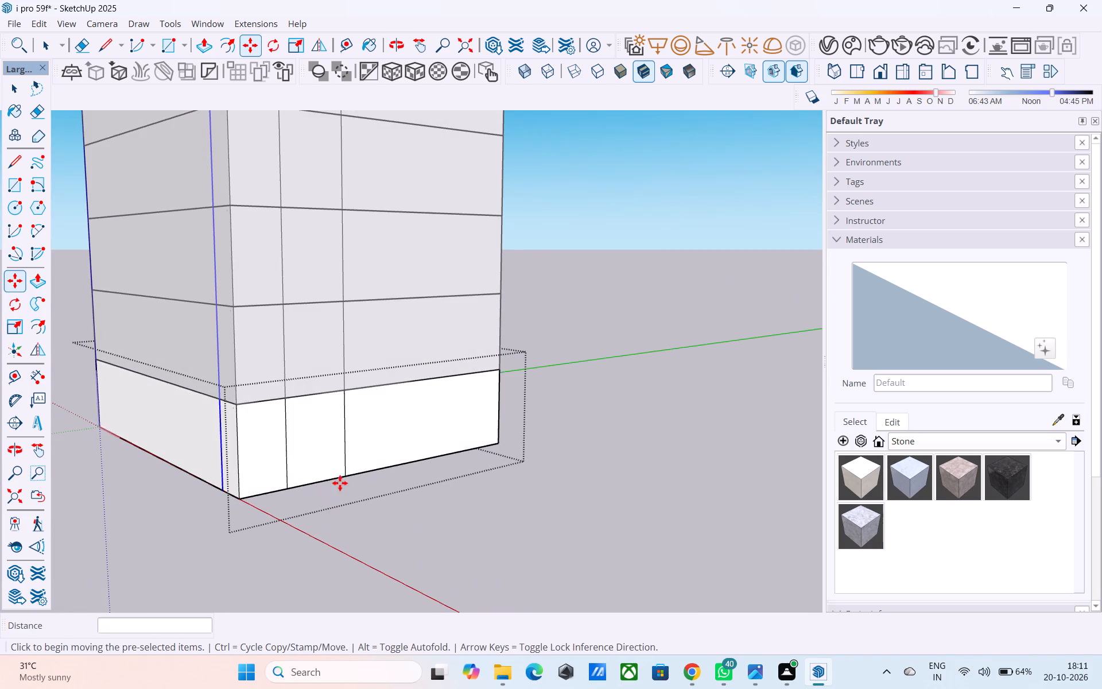
{"action": "middle_click_drag", "start_coordinate": [340, 482], "coordinate": [308, 482]}
{"action": "scroll", "coordinate": [291, 477], "scroll_direction": "up", "scroll_amount": 5}
{"action": "middle_click_drag", "start_coordinate": [273, 490], "coordinate": [378, 528], "text": "shift"}
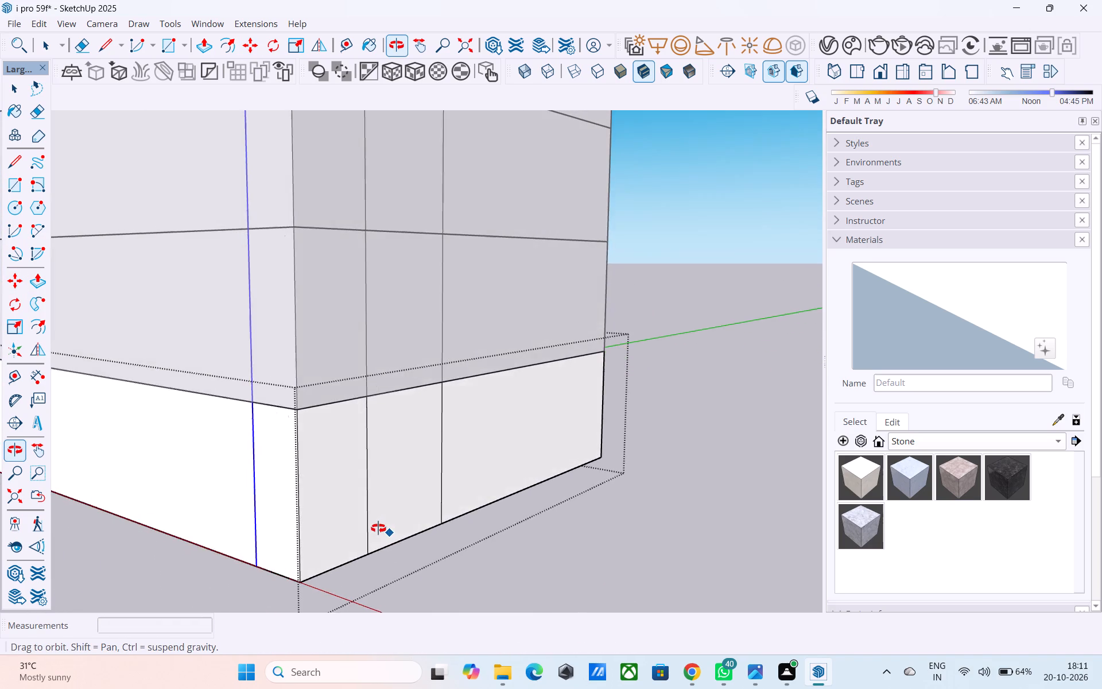
{"action": "middle_click_drag", "start_coordinate": [378, 528], "coordinate": [384, 516], "text": "shift"}
{"action": "scroll", "coordinate": [325, 528], "scroll_direction": "up", "scroll_amount": 1}
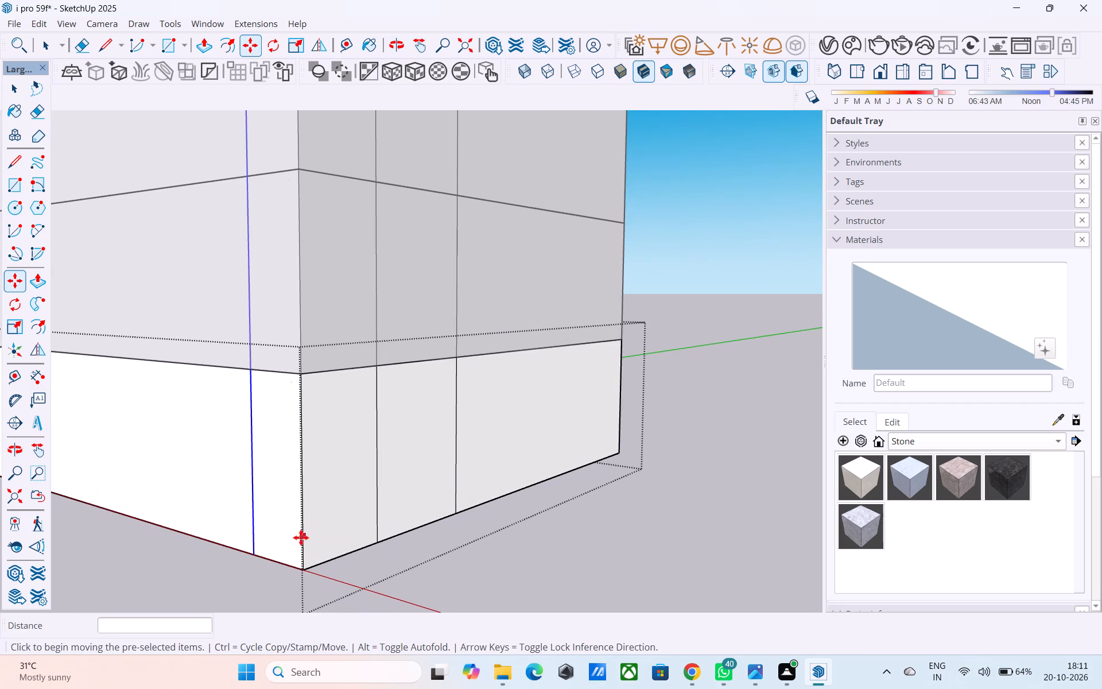
{"action": "middle_click_drag", "start_coordinate": [298, 535], "coordinate": [265, 516]}
{"action": "middle_click_drag", "start_coordinate": [265, 514], "coordinate": [255, 509]}
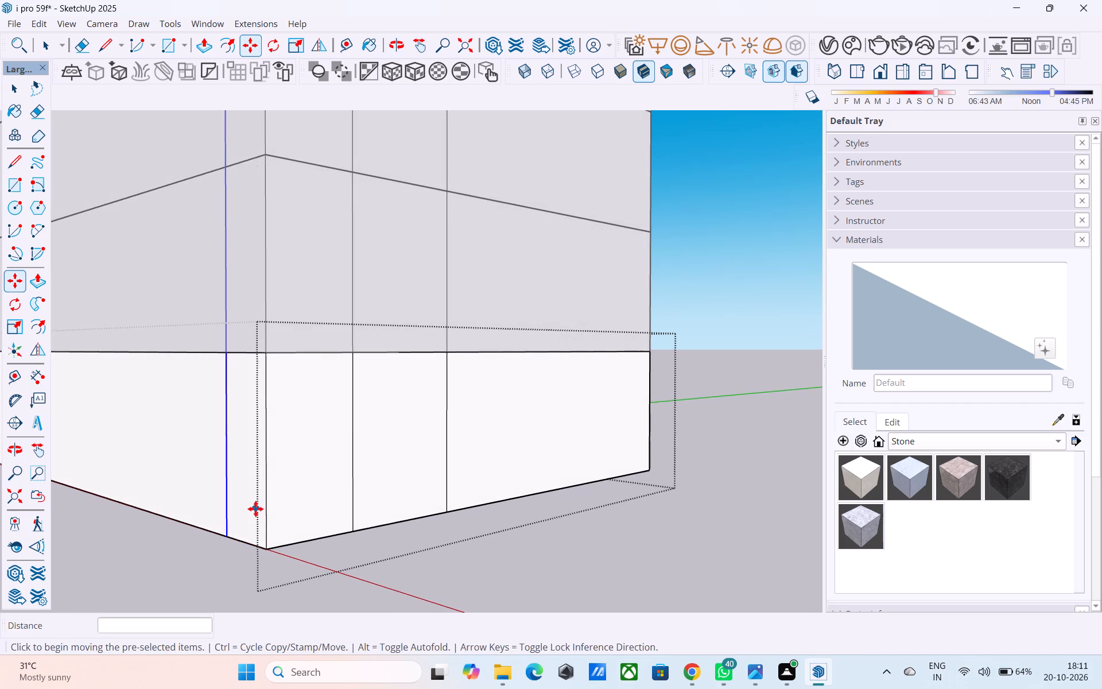
{"action": "middle_click", "coordinate": [255, 509]}
{"action": "scroll", "coordinate": [252, 506], "scroll_direction": "up", "scroll_amount": 4}
{"action": "key", "text": "space"}
{"action": "middle_click_drag", "start_coordinate": [273, 533], "coordinate": [400, 598]}
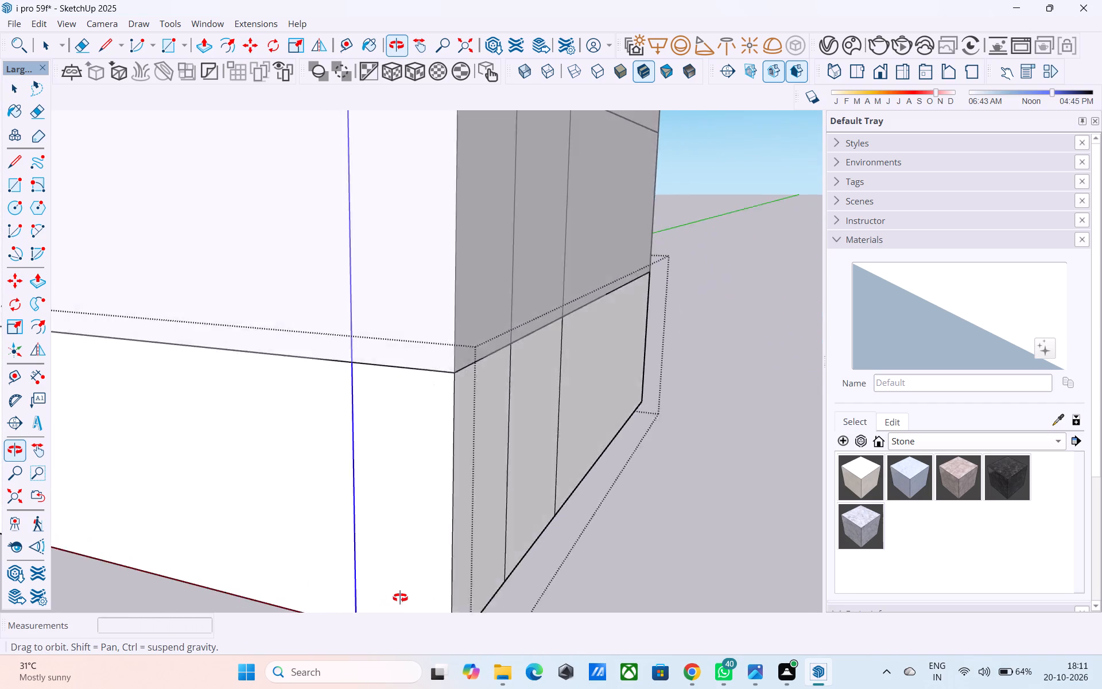
{"action": "middle_click_drag", "start_coordinate": [400, 598], "coordinate": [387, 582]}
{"action": "scroll", "coordinate": [365, 466], "scroll_direction": "down", "scroll_amount": 5}
{"action": "middle_click_drag", "start_coordinate": [388, 532], "coordinate": [361, 520]}
{"action": "scroll", "coordinate": [378, 445], "scroll_direction": "down", "scroll_amount": 3}
{"action": "middle_click_drag", "start_coordinate": [385, 471], "coordinate": [313, 465]}
{"action": "scroll", "coordinate": [304, 493], "scroll_direction": "up", "scroll_amount": 4}
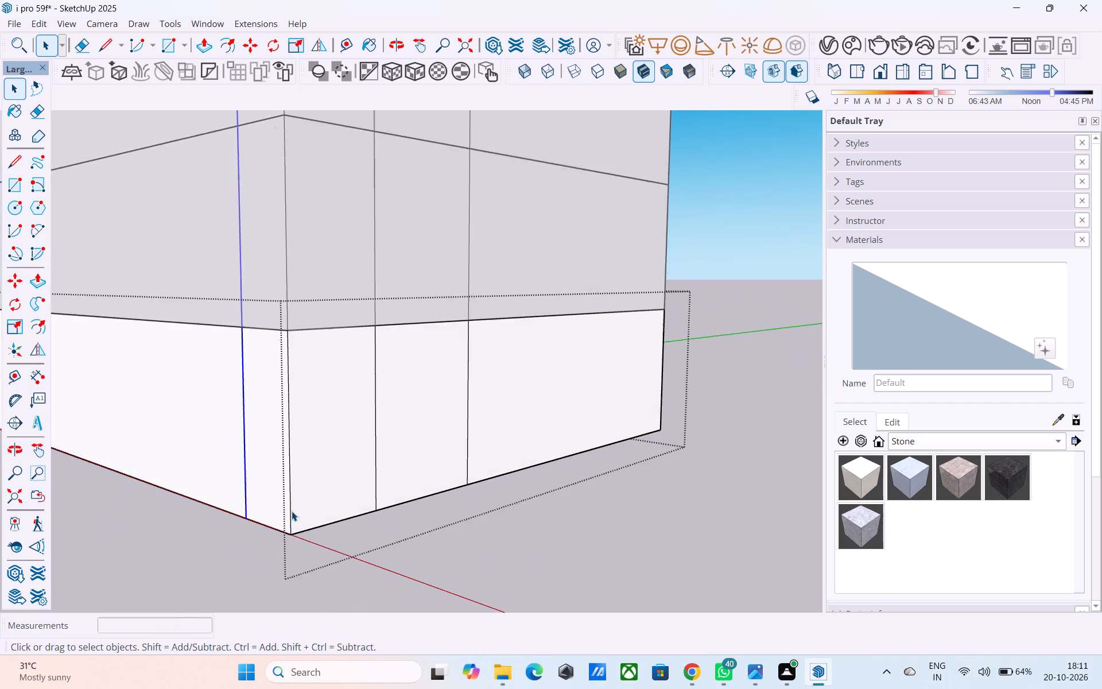
{"action": "scroll", "coordinate": [292, 511], "scroll_direction": "up", "scroll_amount": 3}
{"action": "left_click", "coordinate": [294, 533]}
{"action": "key", "text": "m"}
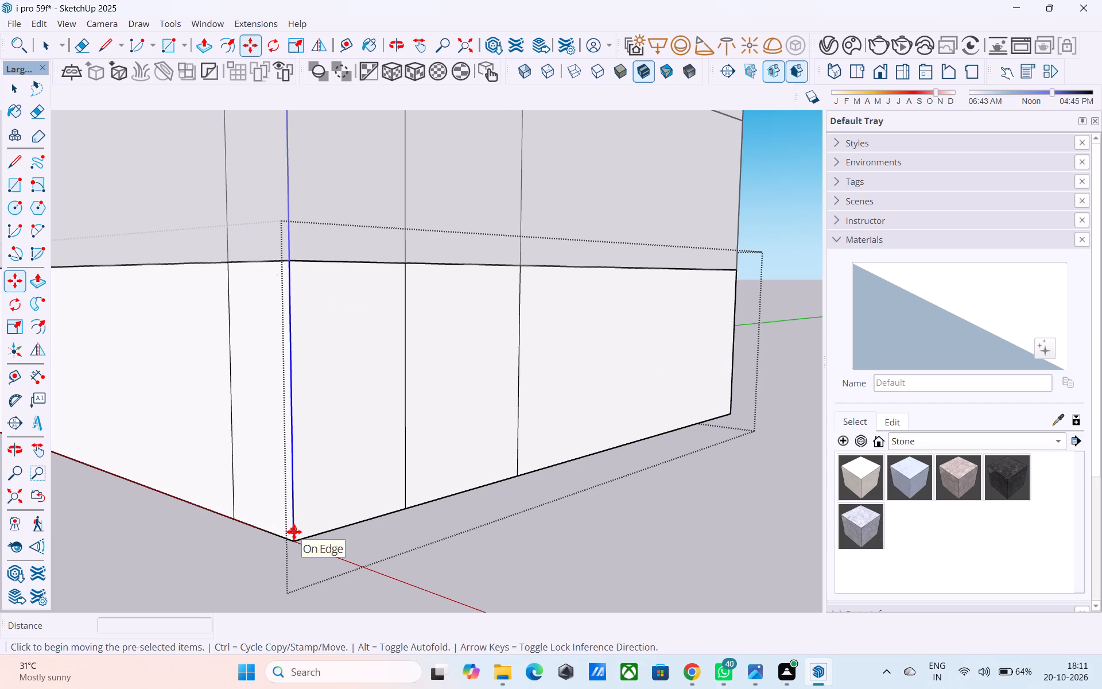
{"action": "scroll", "coordinate": [294, 532], "scroll_direction": "up", "scroll_amount": 4}
{"action": "left_click", "coordinate": [296, 542]}
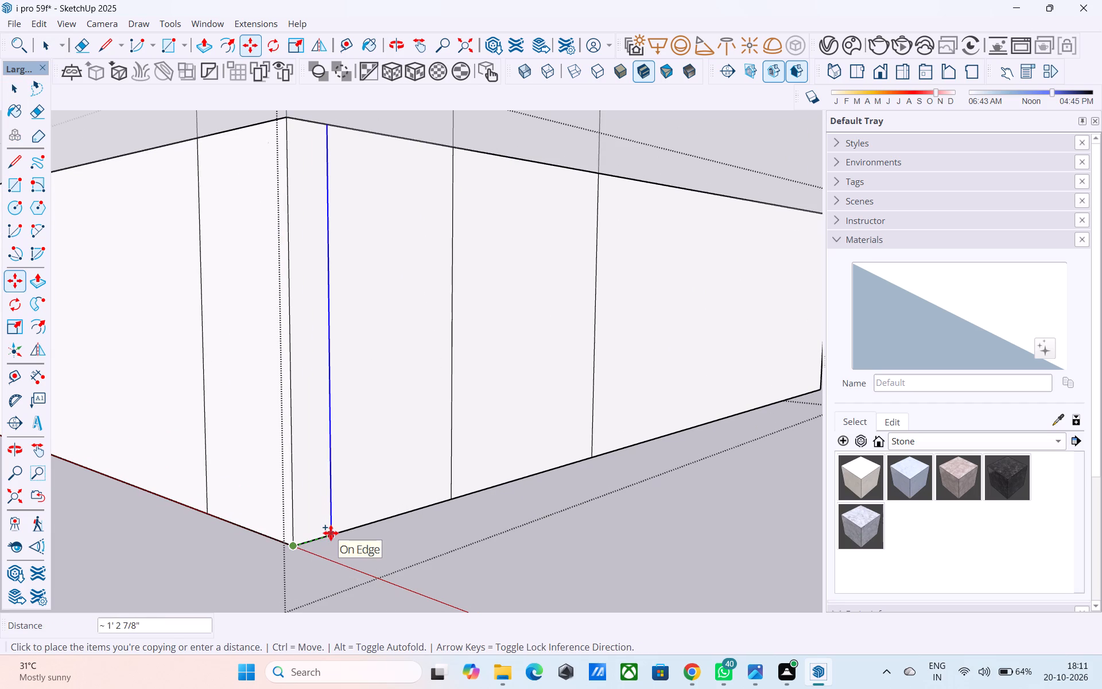
{"action": "type", "text": "2'"}
{"action": "key", "text": "Return"}
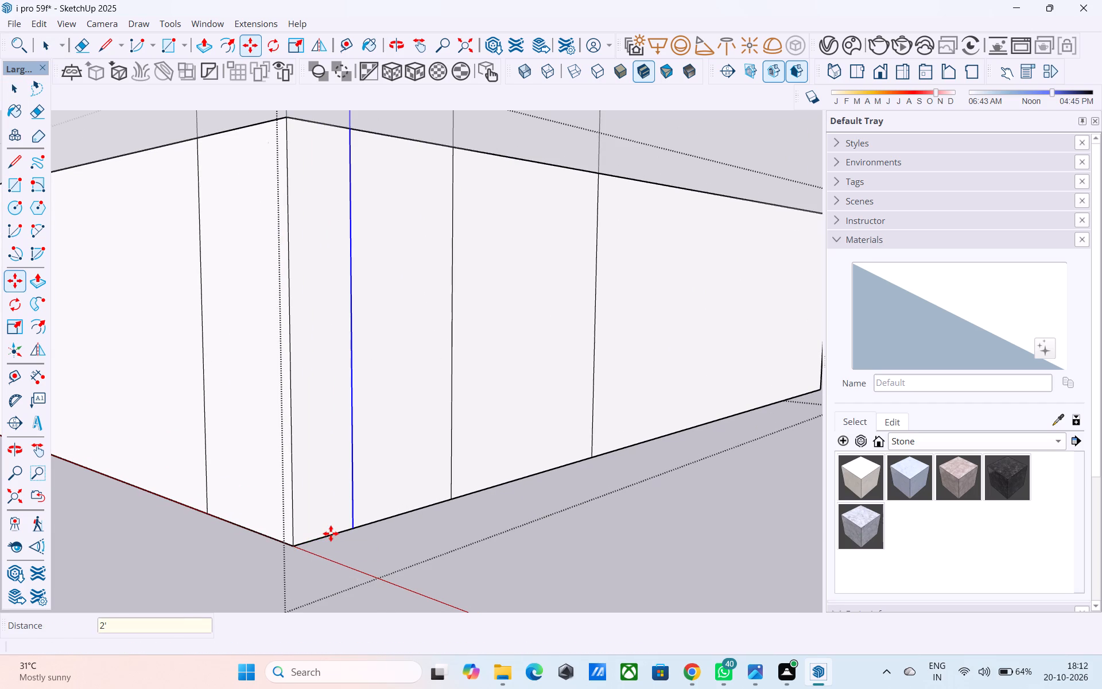
Copy the same vertical corner edge 1' along the wall that follows the red axis.
{"action": "key", "text": "space"}
{"action": "scroll", "coordinate": [285, 549], "scroll_direction": "up", "scroll_amount": 3}
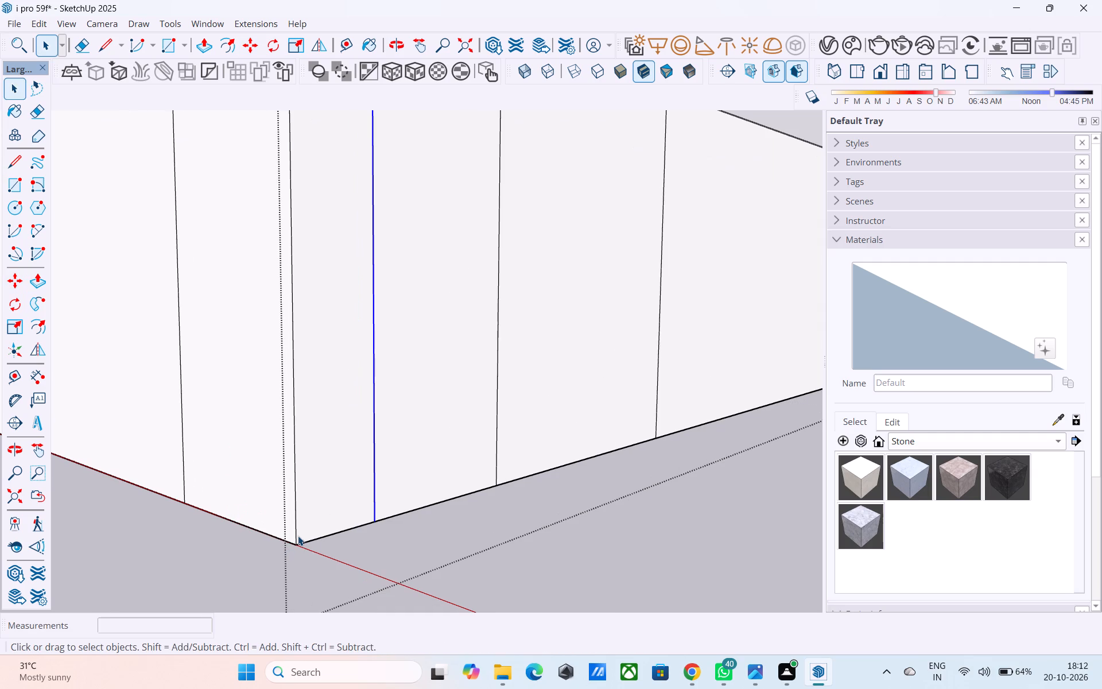
{"action": "left_click", "coordinate": [298, 536]}
{"action": "key", "text": "m"}
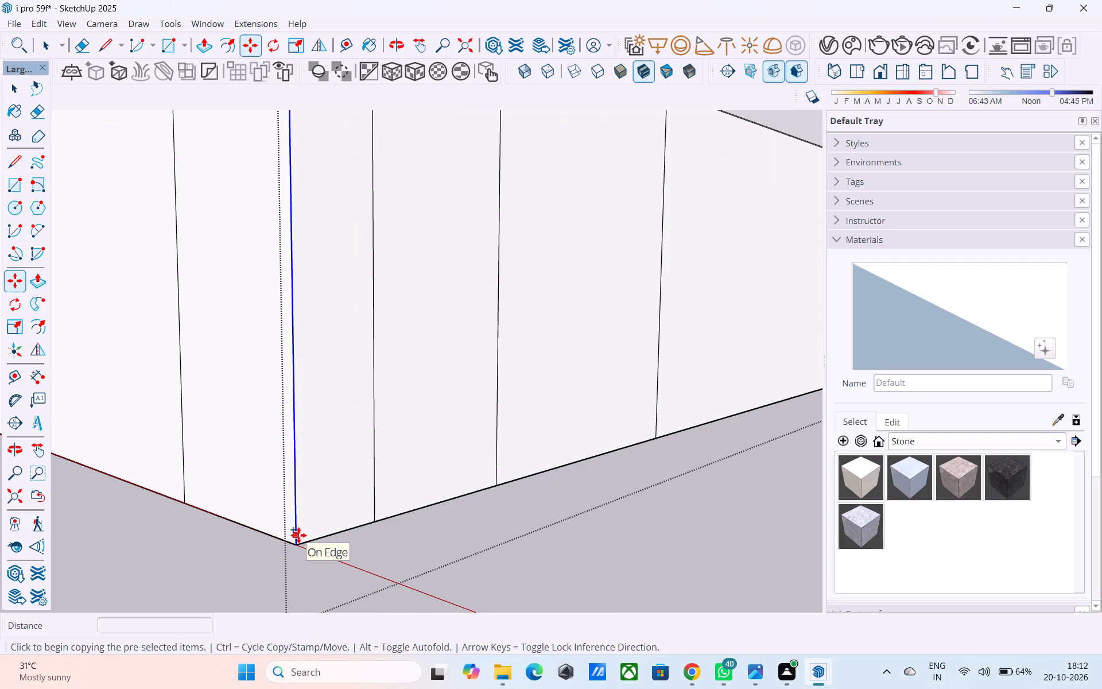
{"action": "scroll", "coordinate": [298, 538], "scroll_direction": "up", "scroll_amount": 1}
{"action": "left_click", "coordinate": [297, 544]}
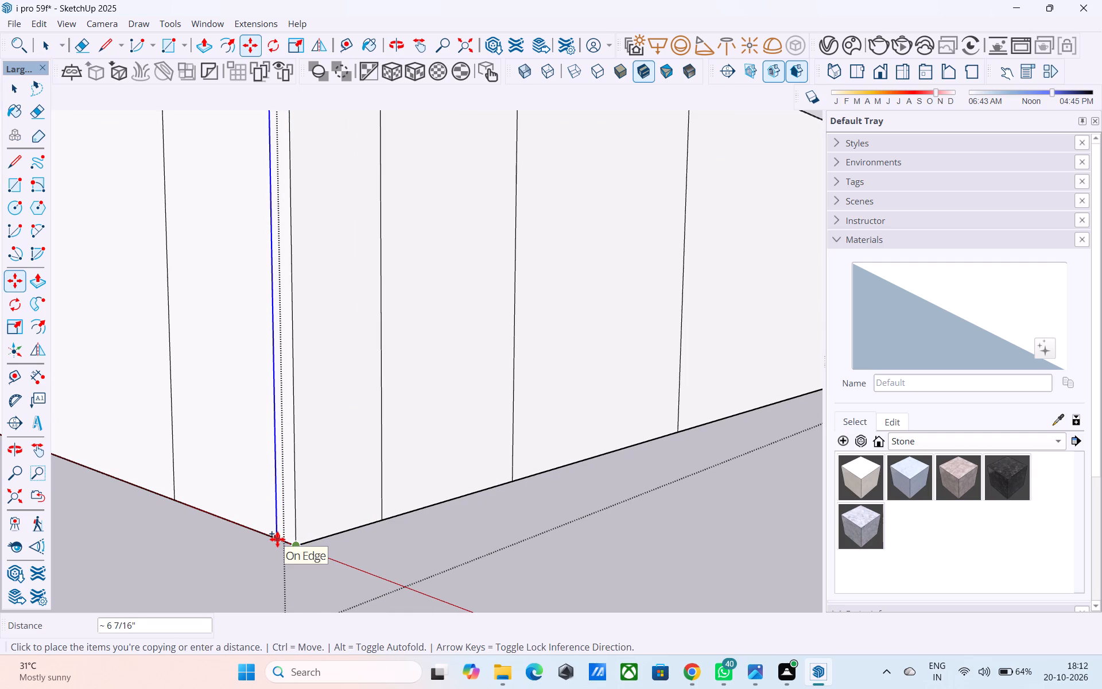
{"action": "key", "text": "1"}
{"action": "key", "text": "apostrophe"}
{"action": "key", "text": "Return"}
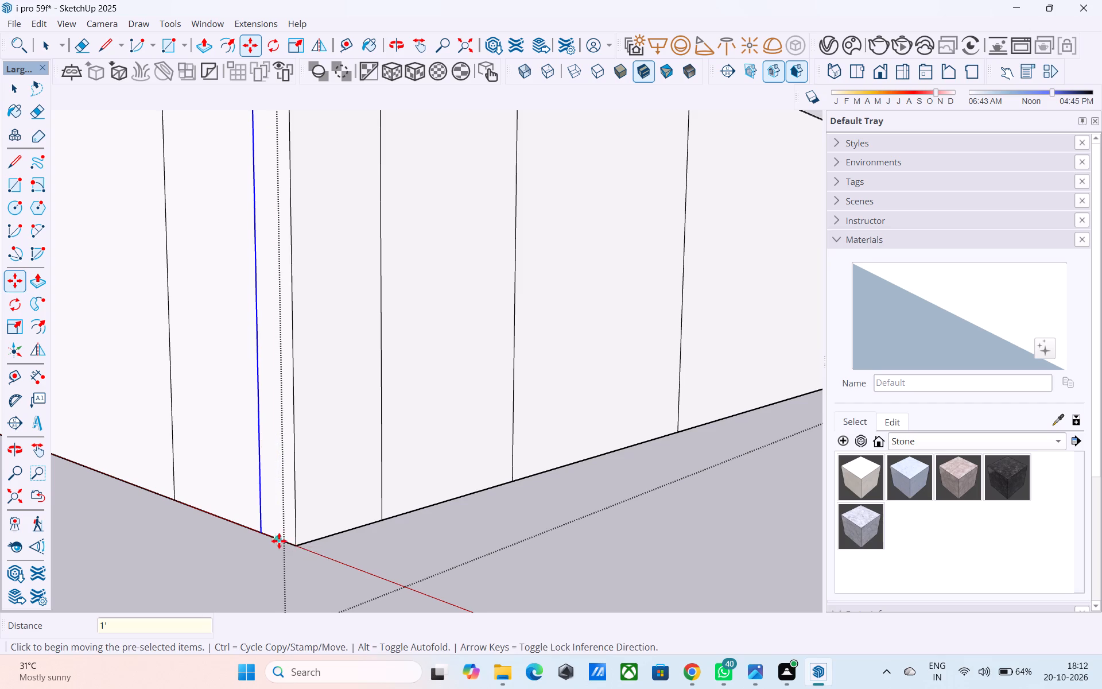
Copy all top edge segments of the wall parallel to the green axis 6" straight down.
{"action": "scroll", "coordinate": [261, 535], "scroll_direction": "down", "scroll_amount": 9}
{"action": "middle_click_drag", "start_coordinate": [317, 483], "coordinate": [296, 527]}
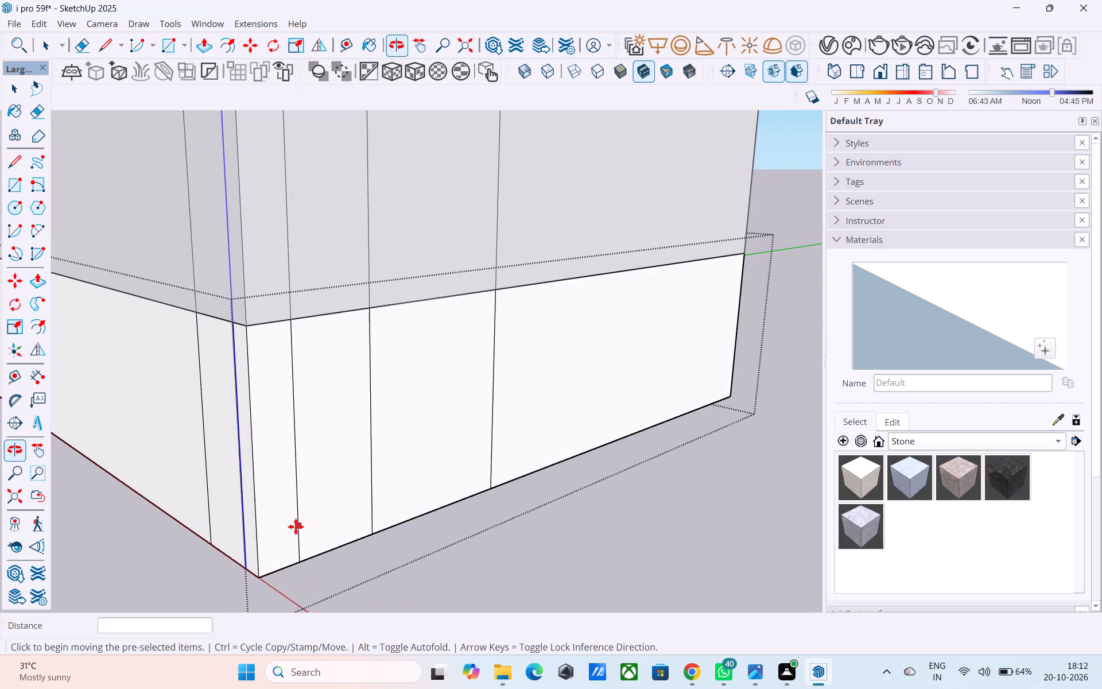
{"action": "key", "text": "space"}
{"action": "middle_click_drag", "start_coordinate": [296, 522], "coordinate": [302, 593], "text": "shift"}
{"action": "scroll", "coordinate": [299, 533], "scroll_direction": "down", "scroll_amount": 1, "text": "shift"}
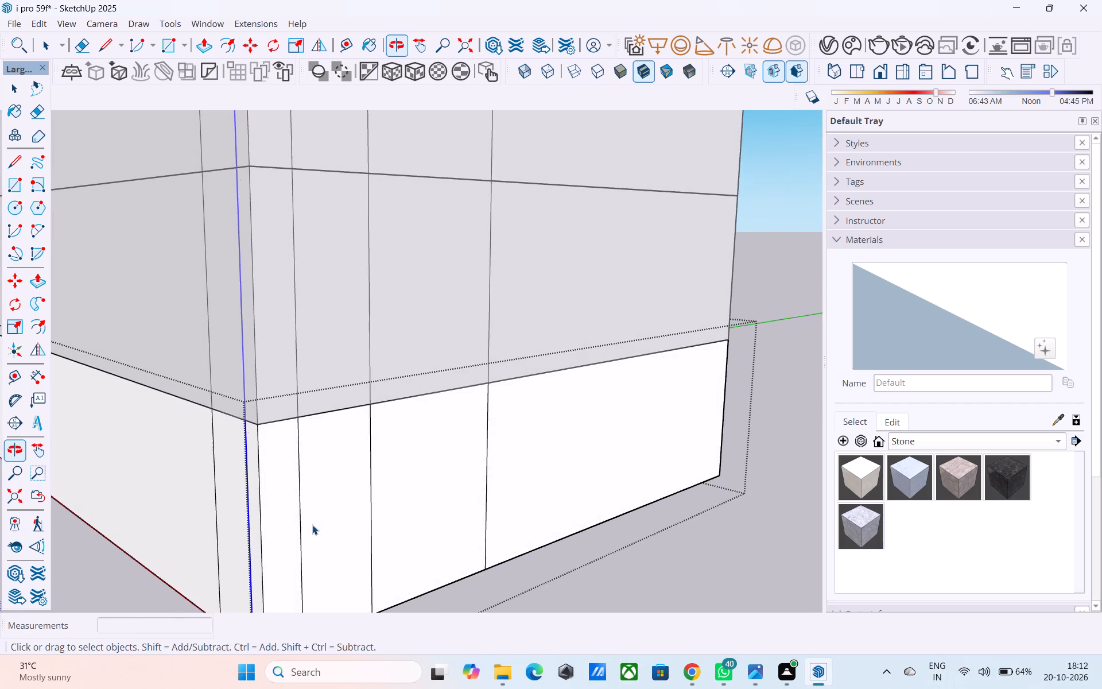
{"action": "scroll", "coordinate": [292, 412], "scroll_direction": "up", "scroll_amount": 5}
{"action": "left_click", "coordinate": [268, 427]}
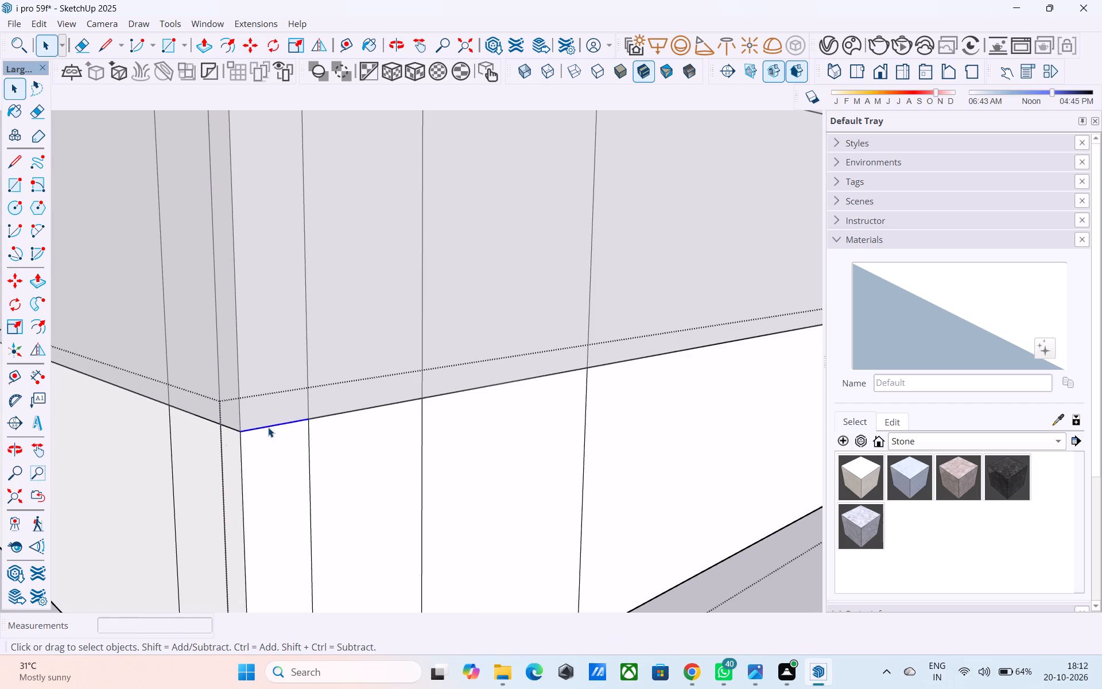
{"action": "left_click", "coordinate": [324, 415], "text": "shift"}
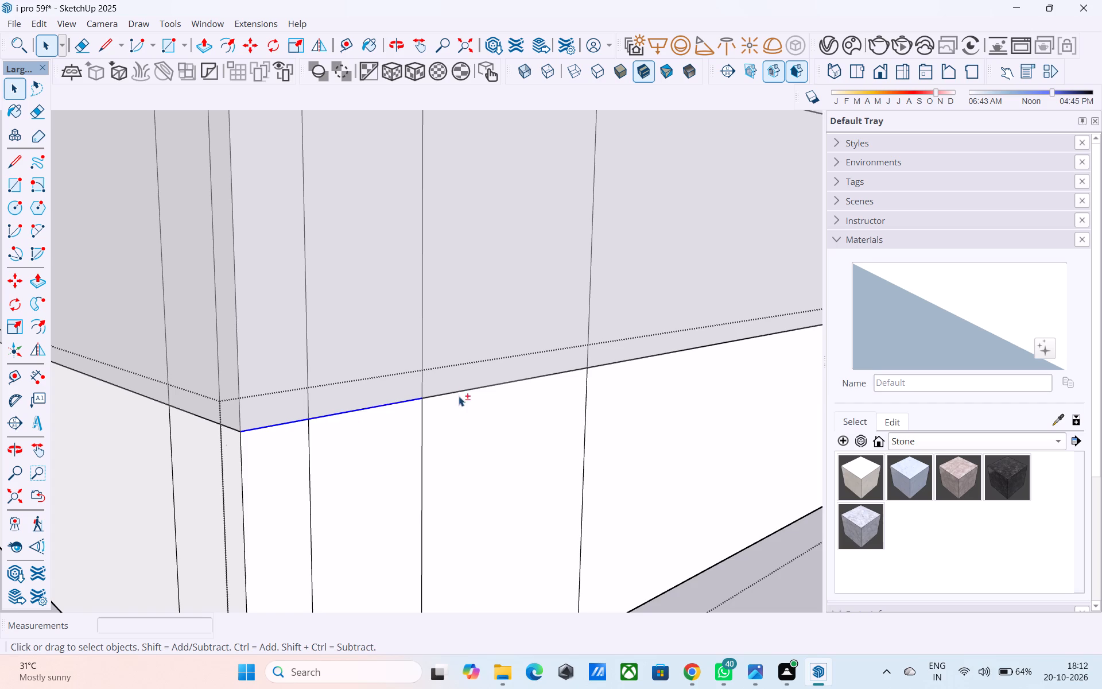
{"action": "left_click", "coordinate": [459, 392], "text": "shift"}
{"action": "left_click", "coordinate": [616, 361], "text": "shift"}
{"action": "scroll", "coordinate": [518, 371], "scroll_direction": "down", "scroll_amount": 6, "text": "shift"}
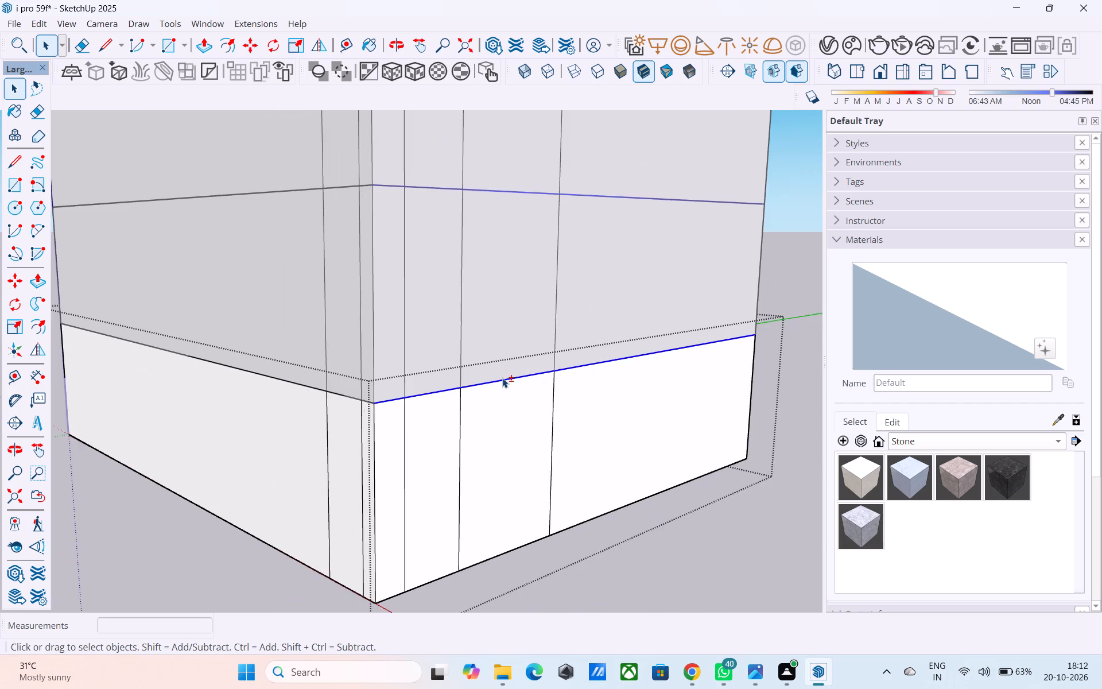
{"action": "middle_click_drag", "start_coordinate": [498, 379], "coordinate": [505, 412], "text": "shift"}
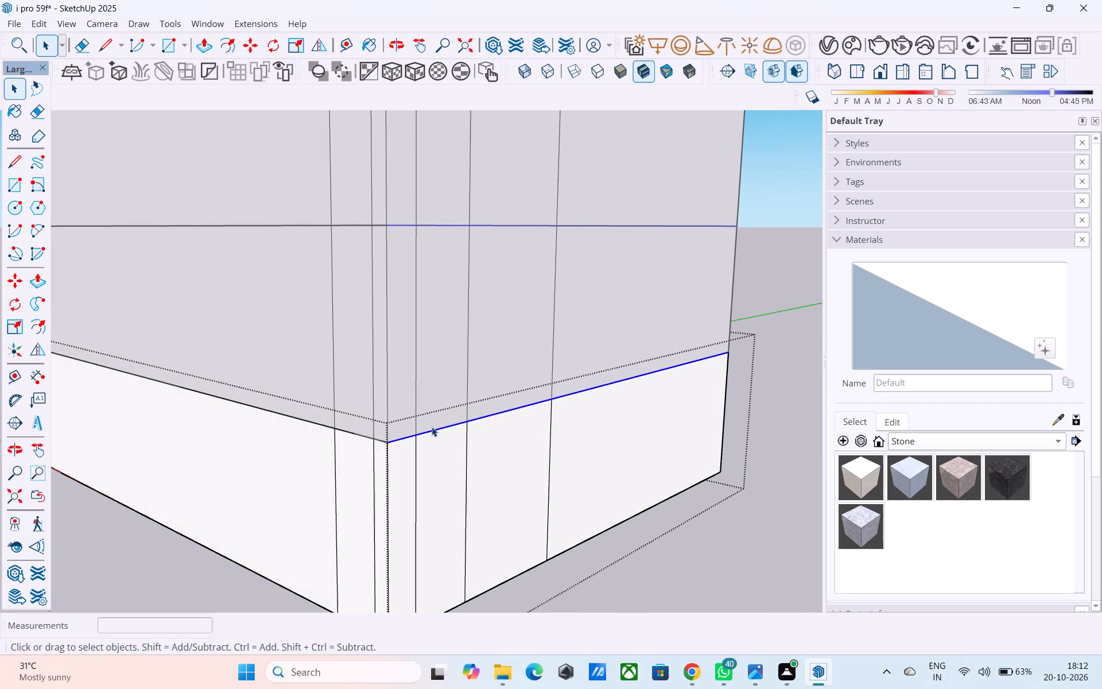
{"action": "key", "text": "m"}
{"action": "scroll", "coordinate": [389, 440], "scroll_direction": "up", "scroll_amount": 5}
{"action": "left_click", "coordinate": [385, 445]}
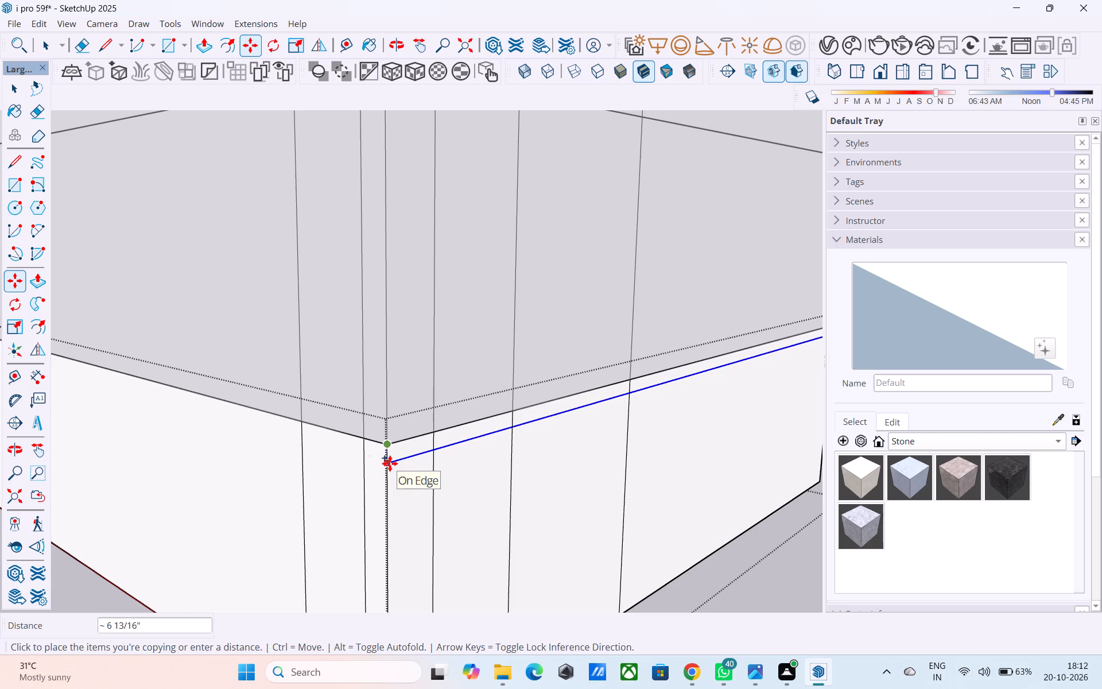
{"action": "type", "text": "6\""}
{"action": "key", "text": "Return"}
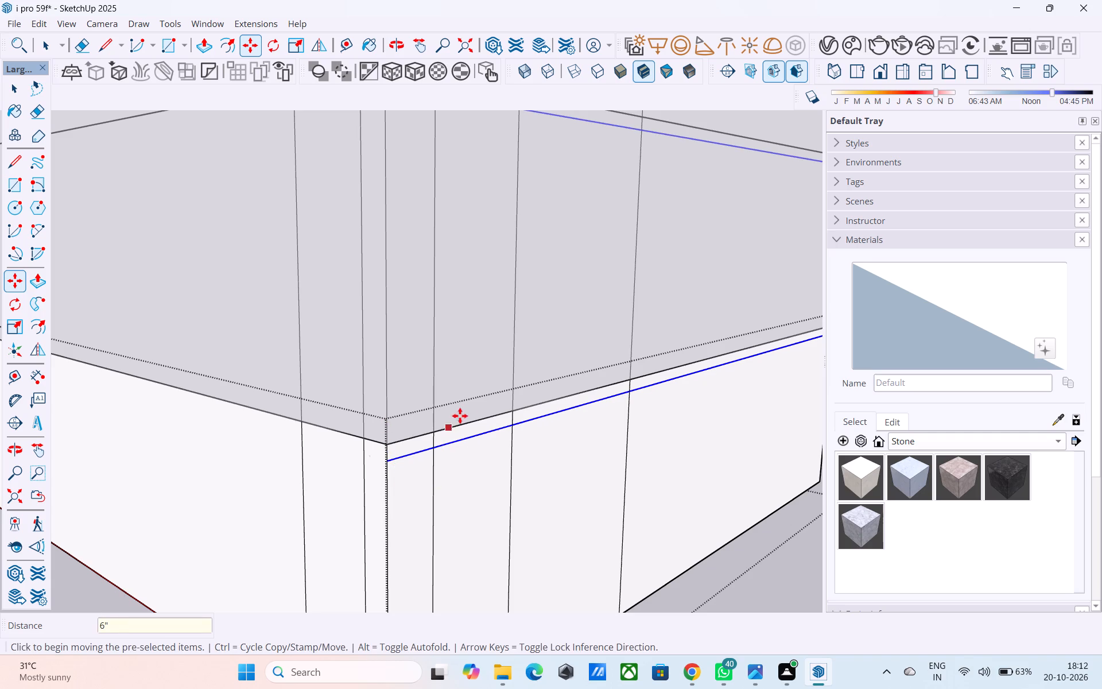
Erase the three short vertical line pieces between that wall's top edge and the horizontal line 6" below it.
{"action": "key", "text": "e"}
{"action": "scroll", "coordinate": [454, 412], "scroll_direction": "down", "scroll_amount": 1}
{"action": "scroll", "coordinate": [453, 413], "scroll_direction": "up", "scroll_amount": 5}
{"action": "left_click_drag", "start_coordinate": [430, 447], "coordinate": [420, 449]}
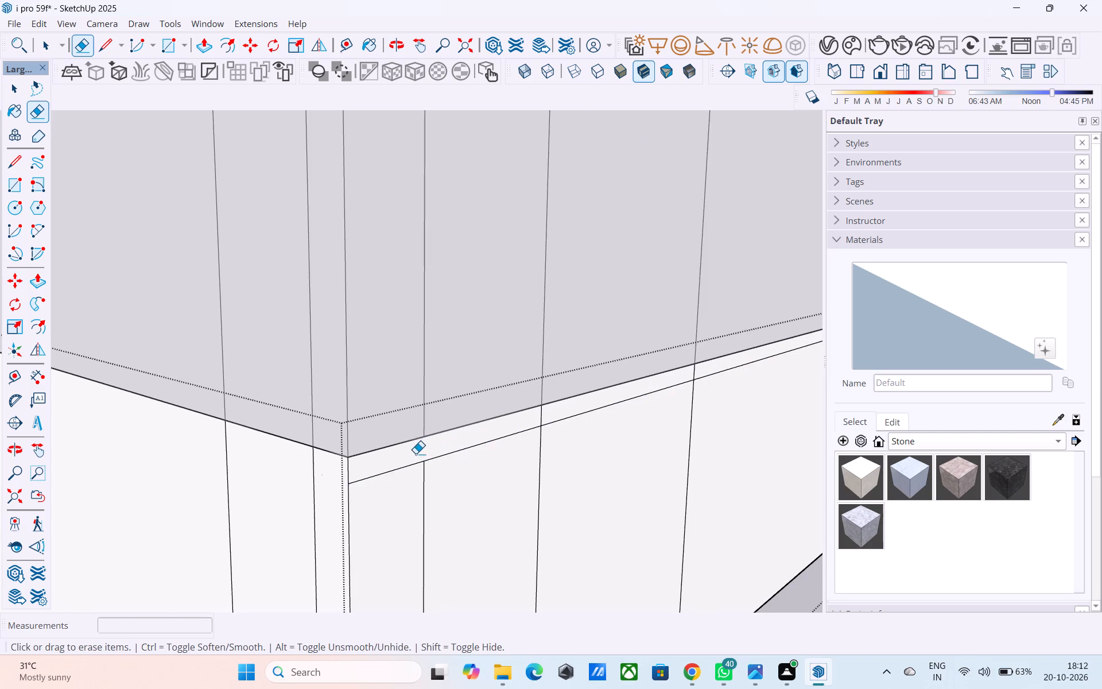
{"action": "scroll", "coordinate": [409, 467], "scroll_direction": "down", "scroll_amount": 10}
{"action": "scroll", "coordinate": [464, 454], "scroll_direction": "up", "scroll_amount": 10}
{"action": "left_click_drag", "start_coordinate": [510, 447], "coordinate": [518, 445]}
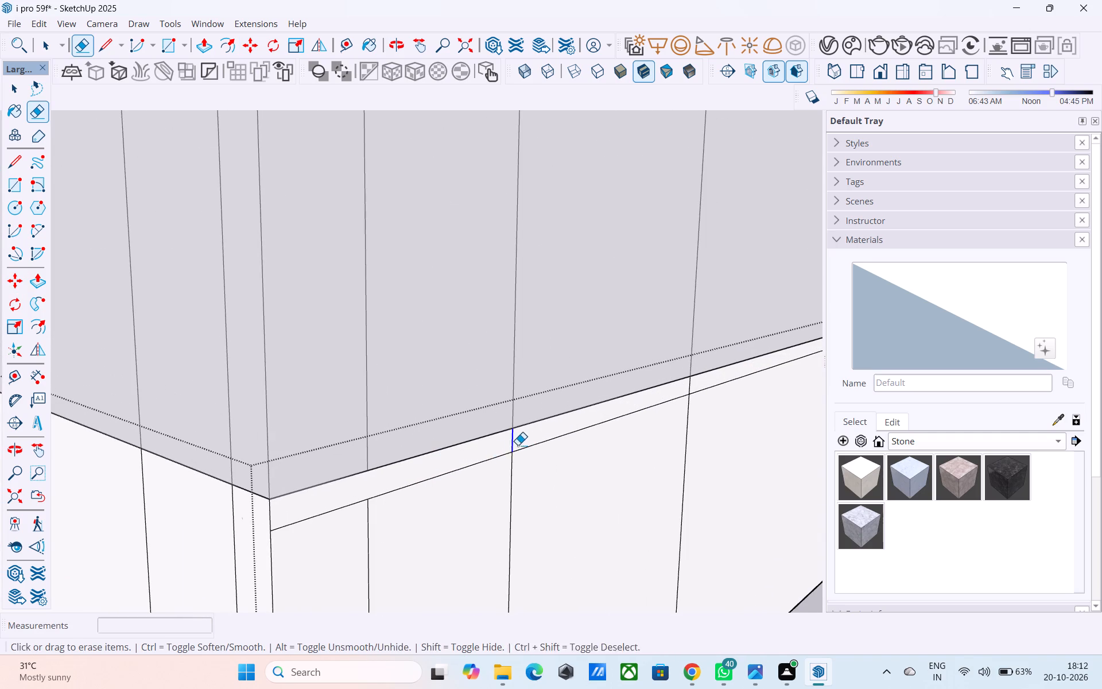
{"action": "left_click_drag", "start_coordinate": [518, 445], "coordinate": [523, 444]}
{"action": "scroll", "coordinate": [341, 543], "scroll_direction": "down", "scroll_amount": 5}
{"action": "scroll", "coordinate": [631, 432], "scroll_direction": "up", "scroll_amount": 8}
{"action": "left_click_drag", "start_coordinate": [548, 425], "coordinate": [536, 427]}
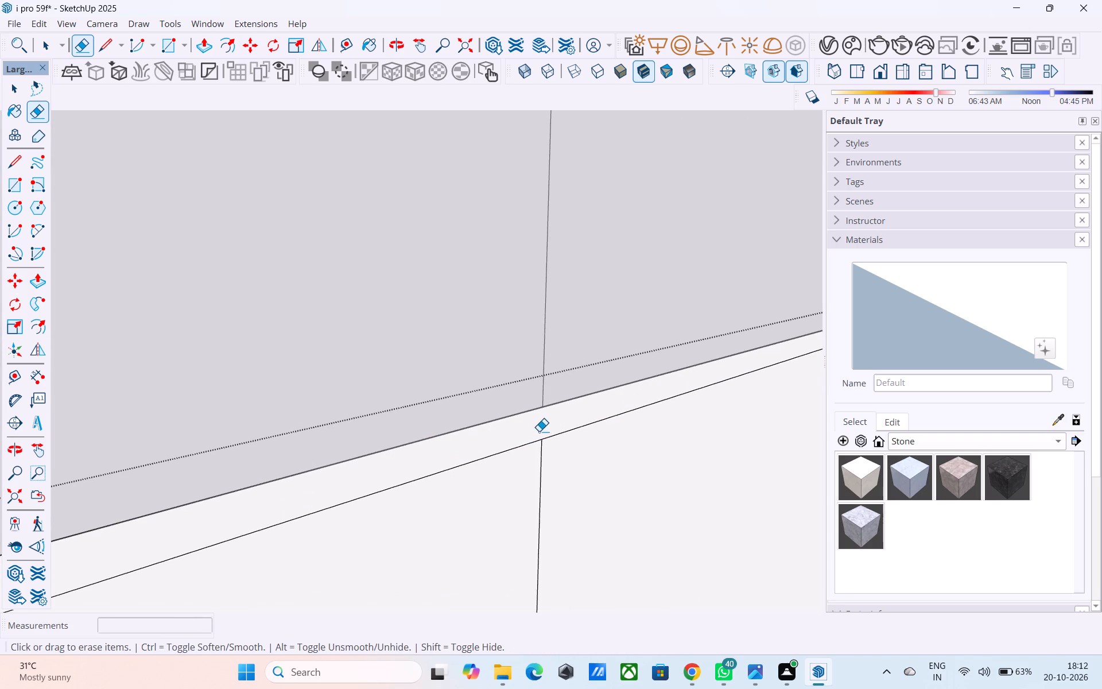
{"action": "scroll", "coordinate": [547, 436], "scroll_direction": "down", "scroll_amount": 8}
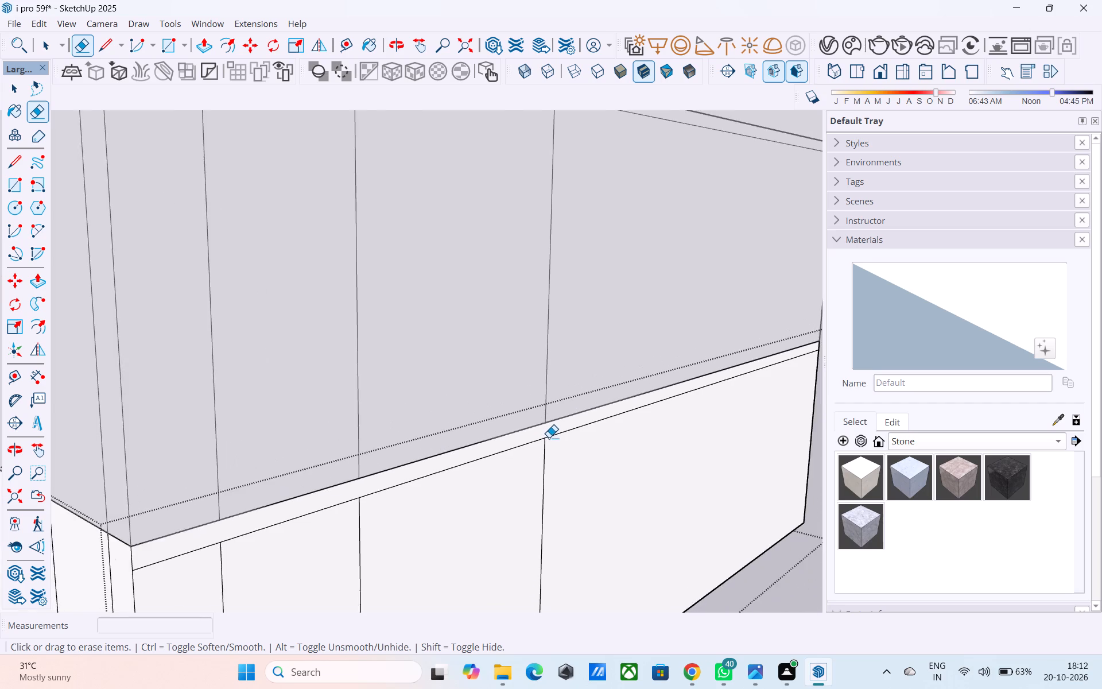
Examine the divided walls on both sides of the bottom block's corner and the strip along the top.
{"action": "scroll", "coordinate": [549, 438], "scroll_direction": "down", "scroll_amount": 5}
{"action": "middle_click_drag", "start_coordinate": [535, 438], "coordinate": [531, 405]}
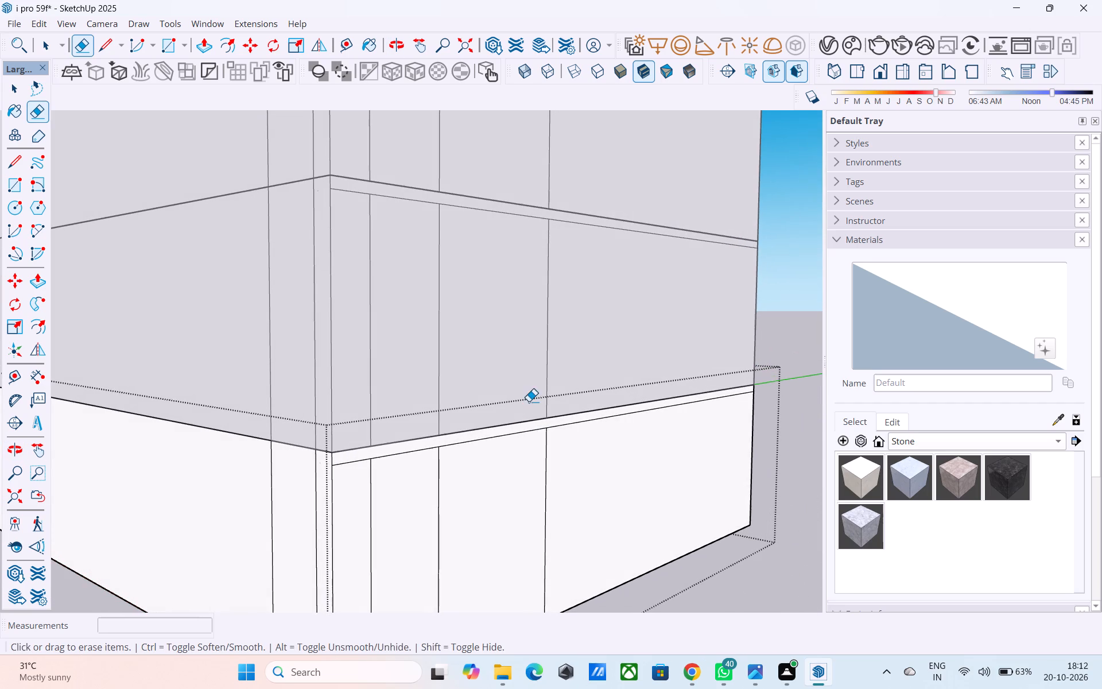
{"action": "middle_click_drag", "start_coordinate": [478, 391], "coordinate": [359, 320]}
{"action": "middle_click_drag", "start_coordinate": [333, 366], "coordinate": [396, 325]}
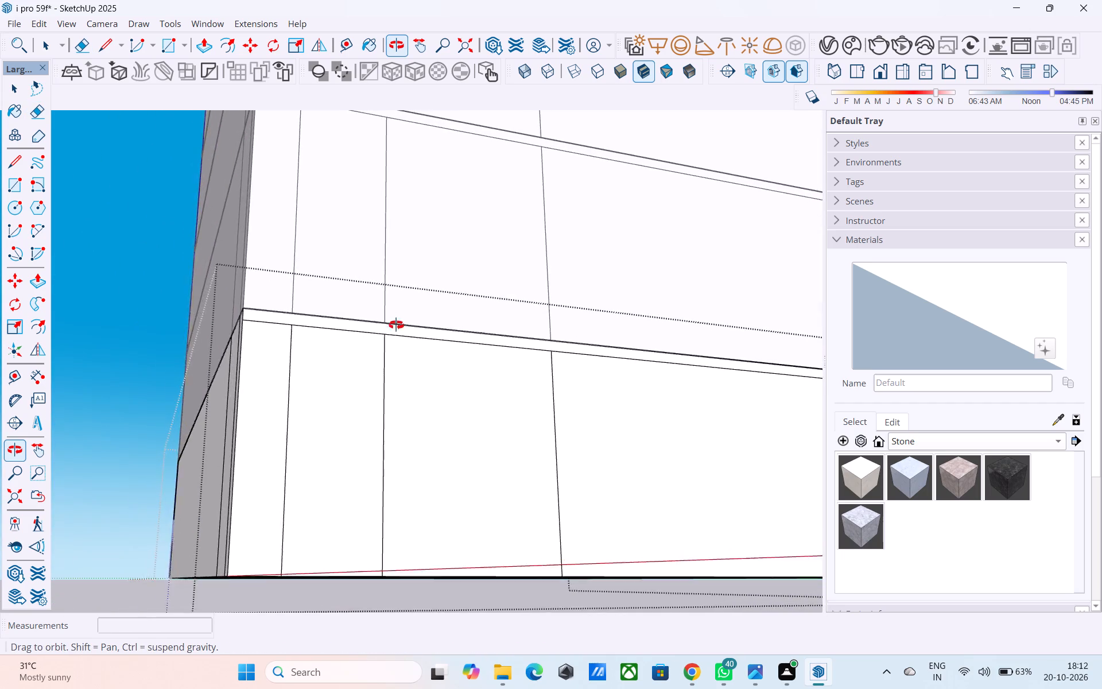
{"action": "middle_click_drag", "start_coordinate": [396, 325], "coordinate": [506, 420]}
{"action": "middle_click_drag", "start_coordinate": [422, 409], "coordinate": [433, 408]}
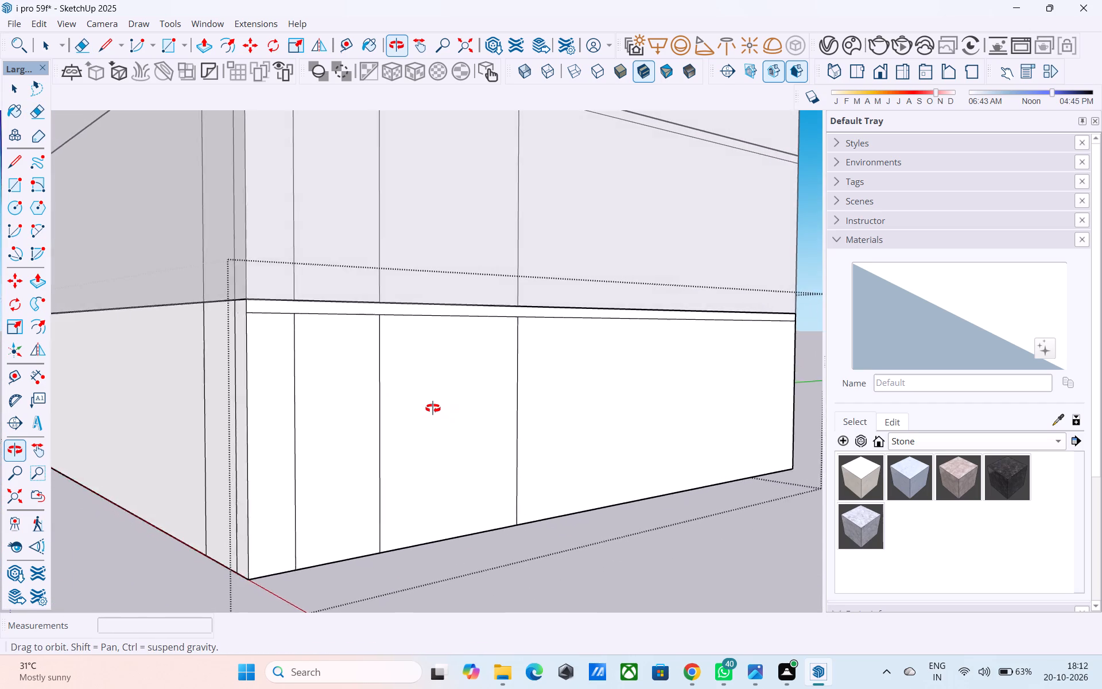
{"action": "middle_click_drag", "start_coordinate": [433, 408], "coordinate": [416, 403]}
{"action": "middle_click_drag", "start_coordinate": [383, 410], "coordinate": [445, 471], "text": "shift"}
{"action": "middle_click_drag", "start_coordinate": [436, 471], "coordinate": [445, 466]}
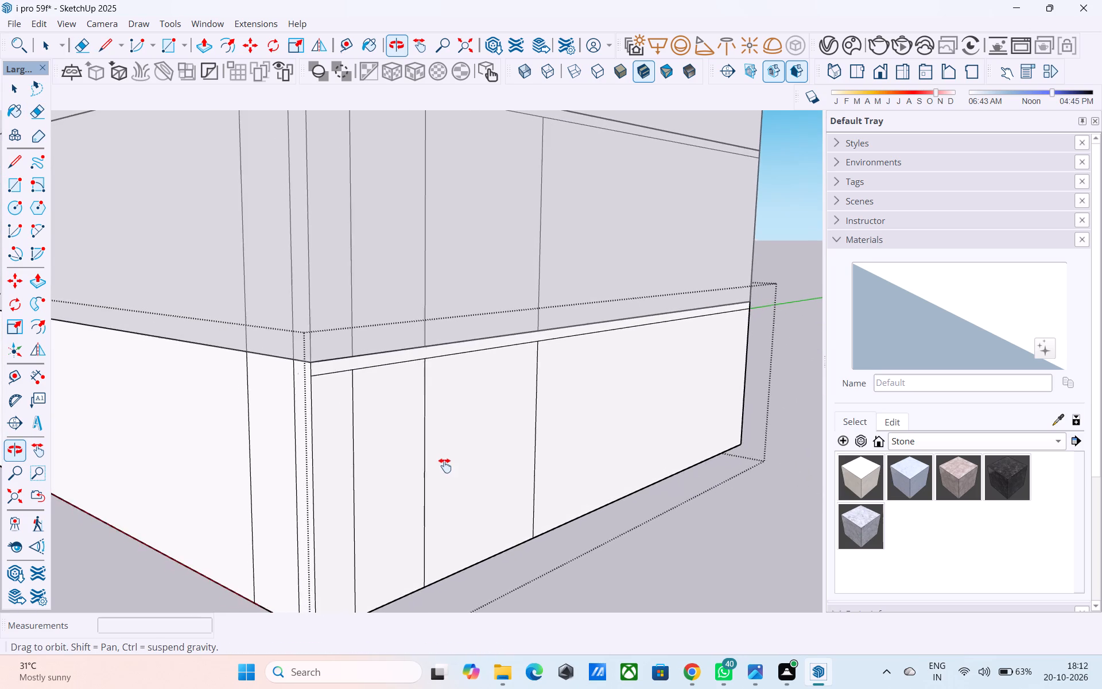
{"action": "middle_click_drag", "start_coordinate": [445, 466], "coordinate": [430, 499]}
{"action": "middle_click_drag", "start_coordinate": [387, 459], "coordinate": [383, 431]}
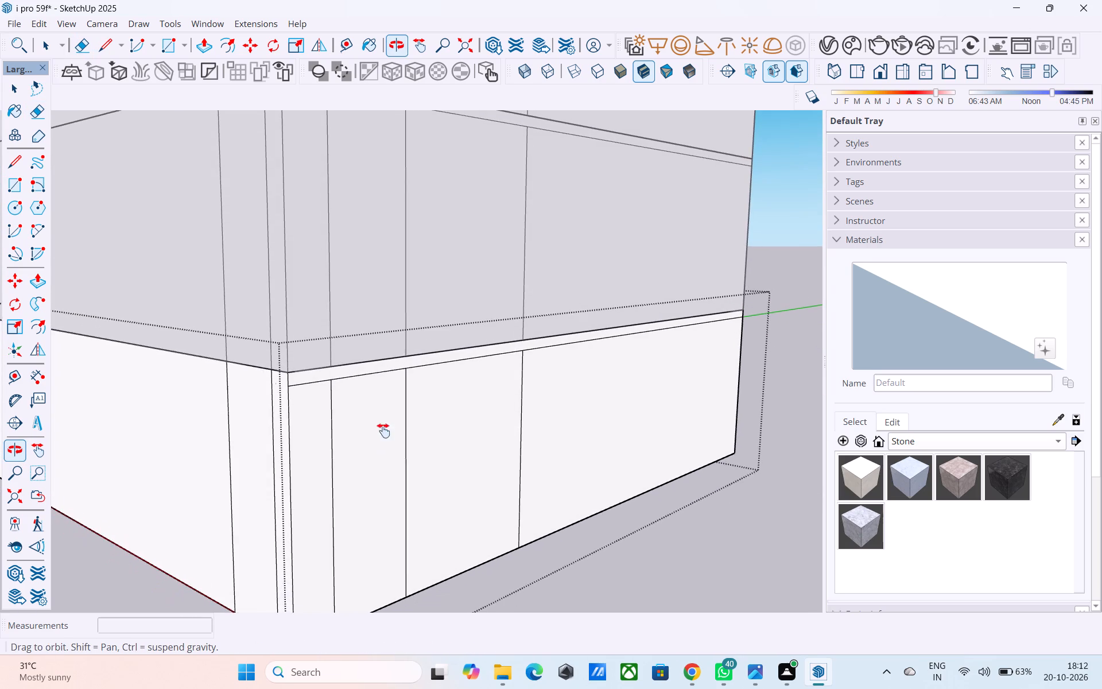
{"action": "middle_click_drag", "start_coordinate": [383, 431], "coordinate": [381, 424]}
{"action": "key", "text": "space"}
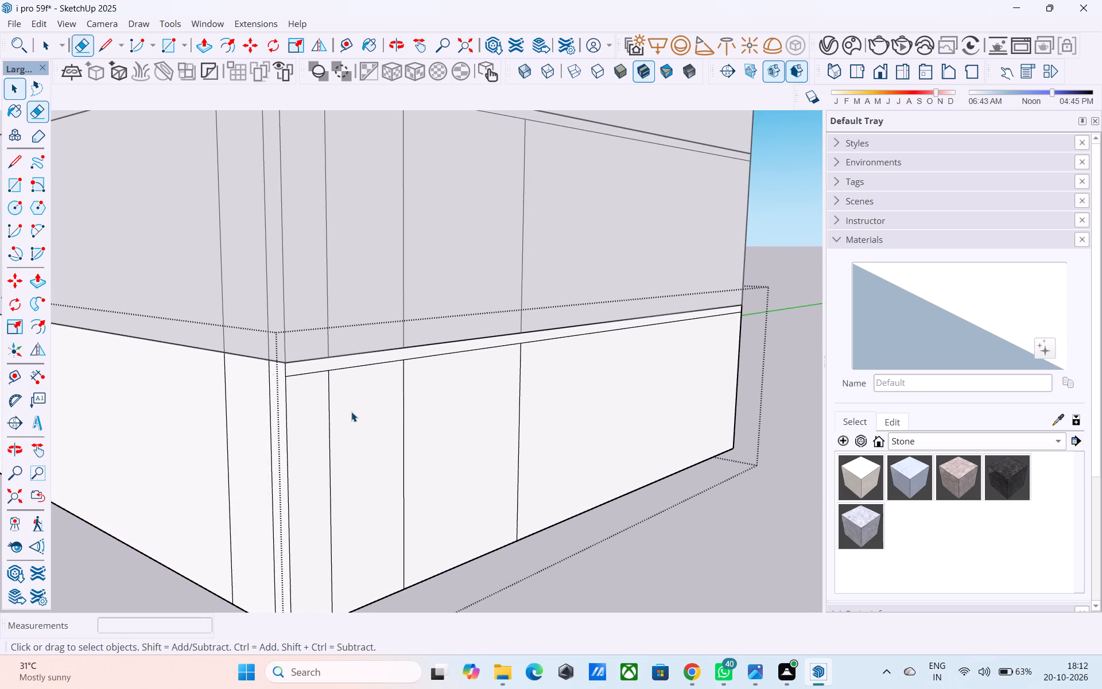
On the wall parallel to the green axis, copy the second panel's horizontal line below the top strip 1' straight down.
{"action": "scroll", "coordinate": [346, 392], "scroll_direction": "up", "scroll_amount": 4}
{"action": "left_click", "coordinate": [335, 356]}
{"action": "key", "text": "m"}
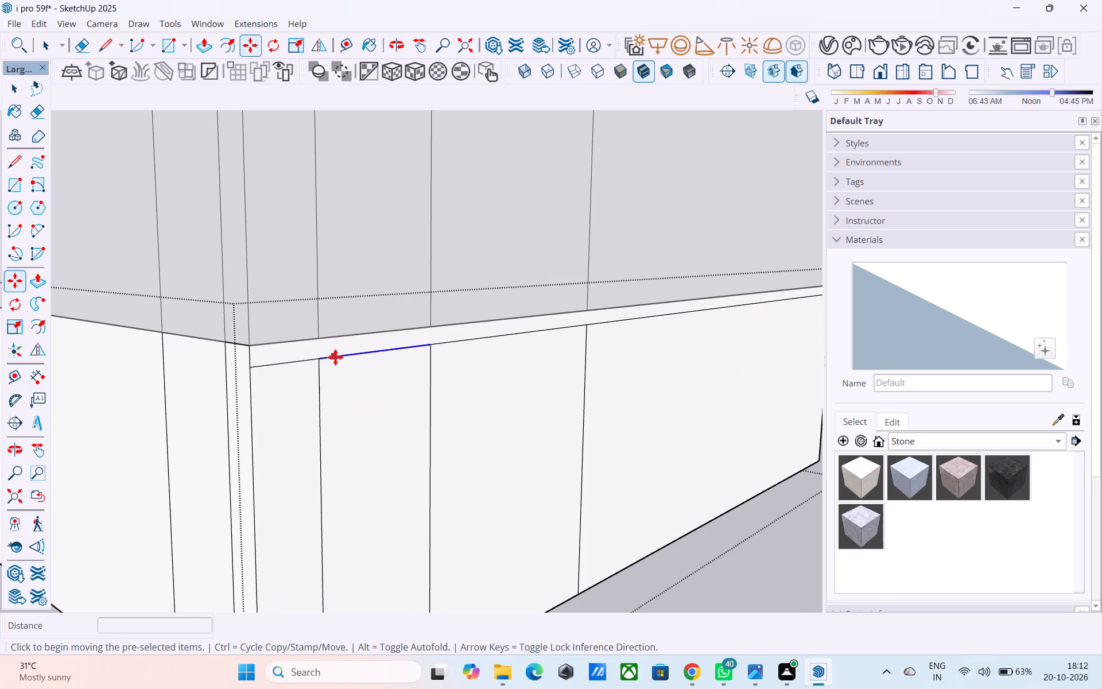
{"action": "left_click", "coordinate": [324, 358]}
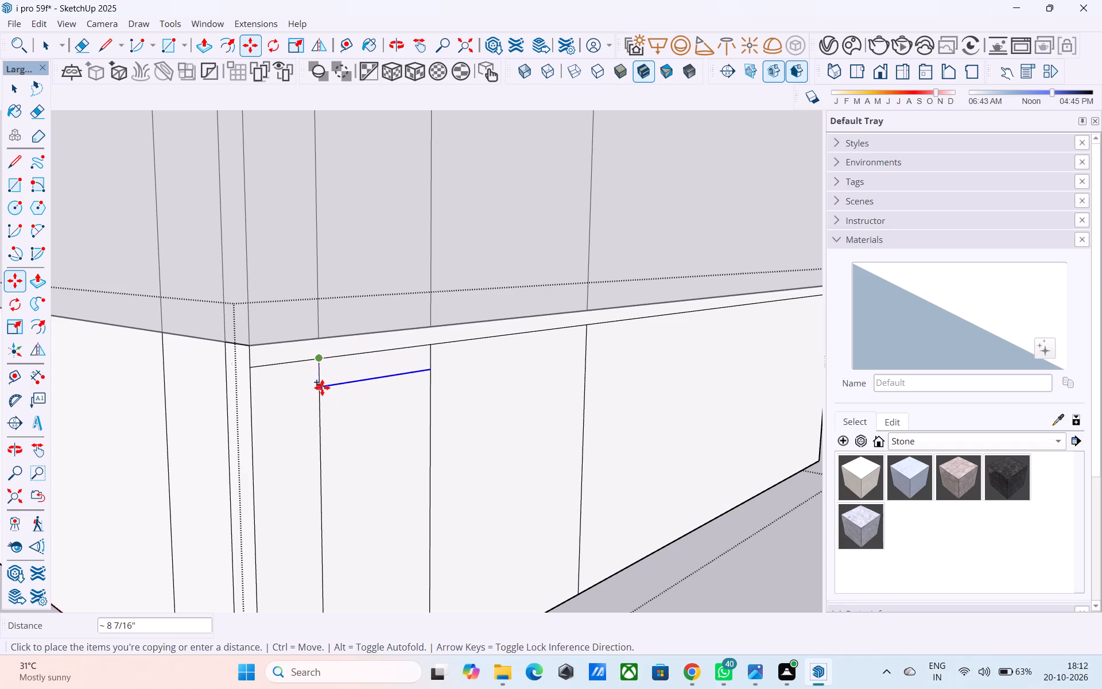
{"action": "type", "text": "2'"}
{"action": "key", "text": "Return"}
{"action": "type", "text": "1'"}
{"action": "key", "text": "Return"}
Extend the copied line horizontally to the block's corner edge, then around it across the first narrow panel of the adjoining wall.
{"action": "scroll", "coordinate": [323, 385], "scroll_direction": "down", "scroll_amount": 5}
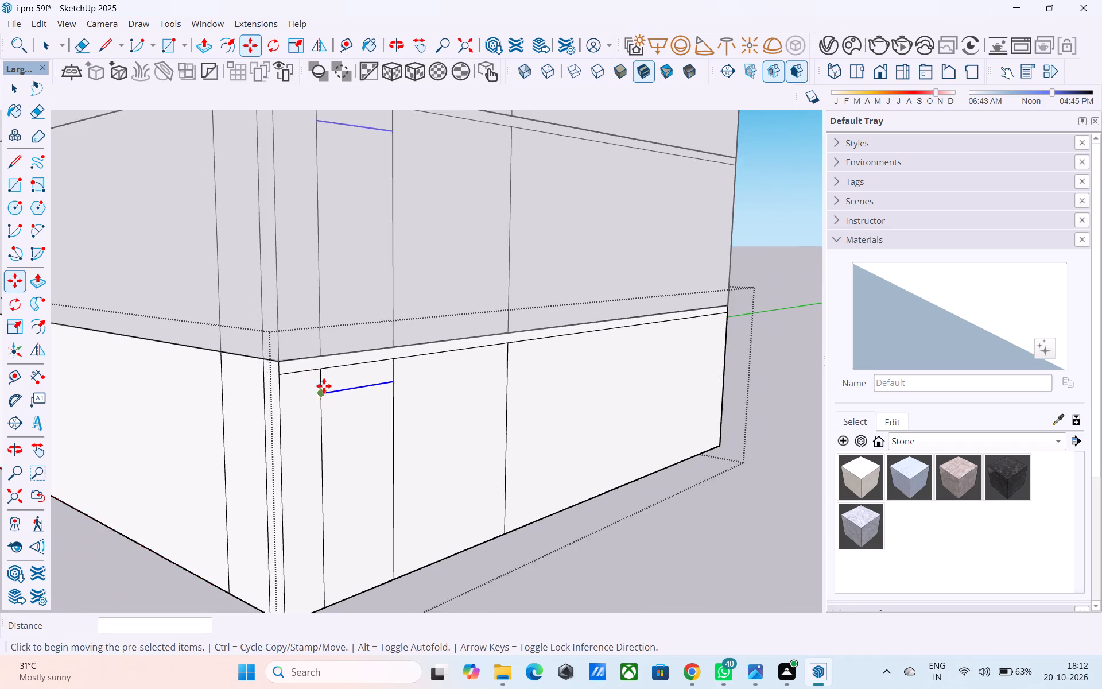
{"action": "scroll", "coordinate": [324, 386], "scroll_direction": "down", "scroll_amount": 3}
{"action": "middle_click_drag", "start_coordinate": [325, 387], "coordinate": [386, 408]}
{"action": "scroll", "coordinate": [356, 417], "scroll_direction": "up", "scroll_amount": 3}
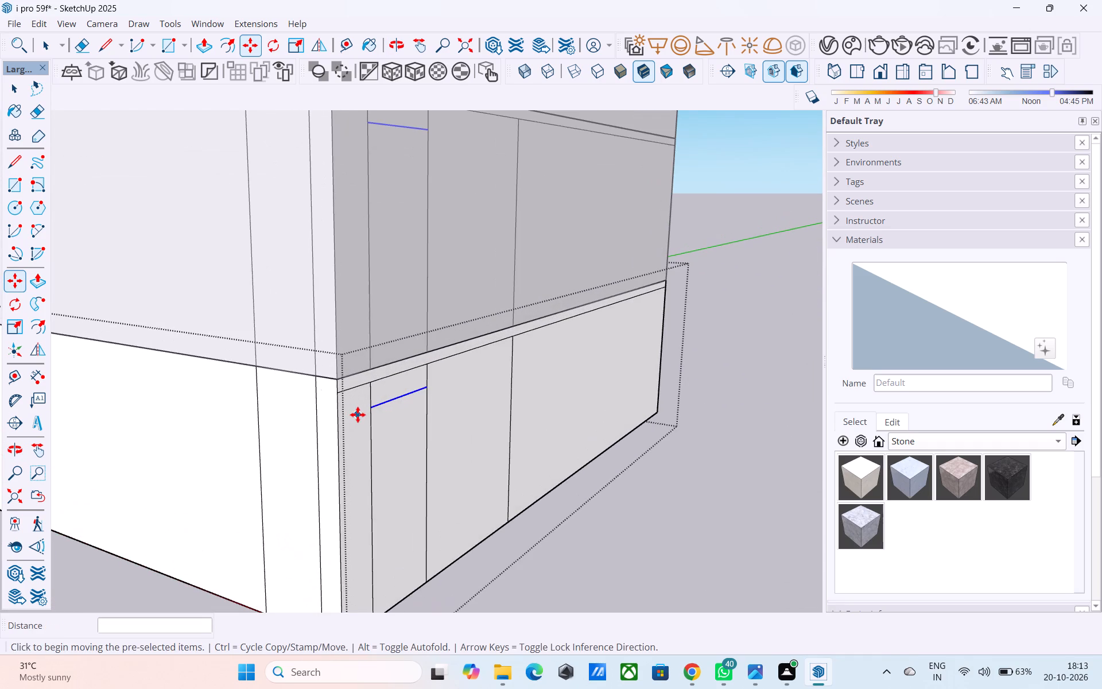
{"action": "scroll", "coordinate": [355, 413], "scroll_direction": "up", "scroll_amount": 3}
{"action": "key", "text": "l"}
{"action": "left_click", "coordinate": [378, 408]}
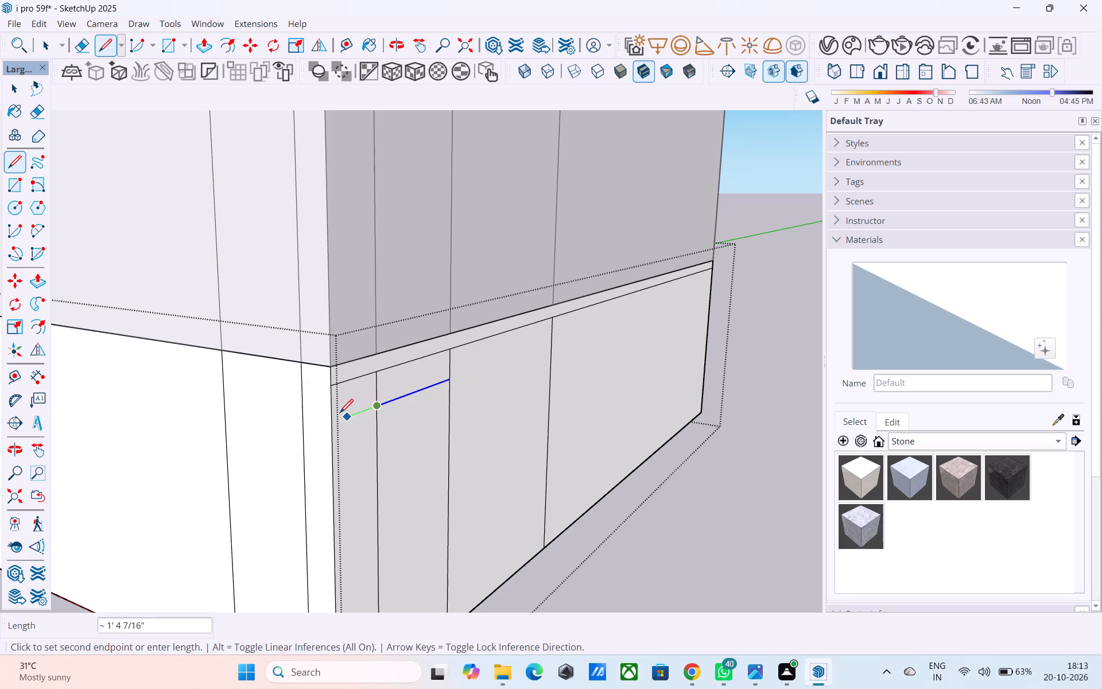
{"action": "left_click", "coordinate": [334, 424]}
{"action": "scroll", "coordinate": [333, 424], "scroll_direction": "up", "scroll_amount": 4}
{"action": "left_click", "coordinate": [330, 421]}
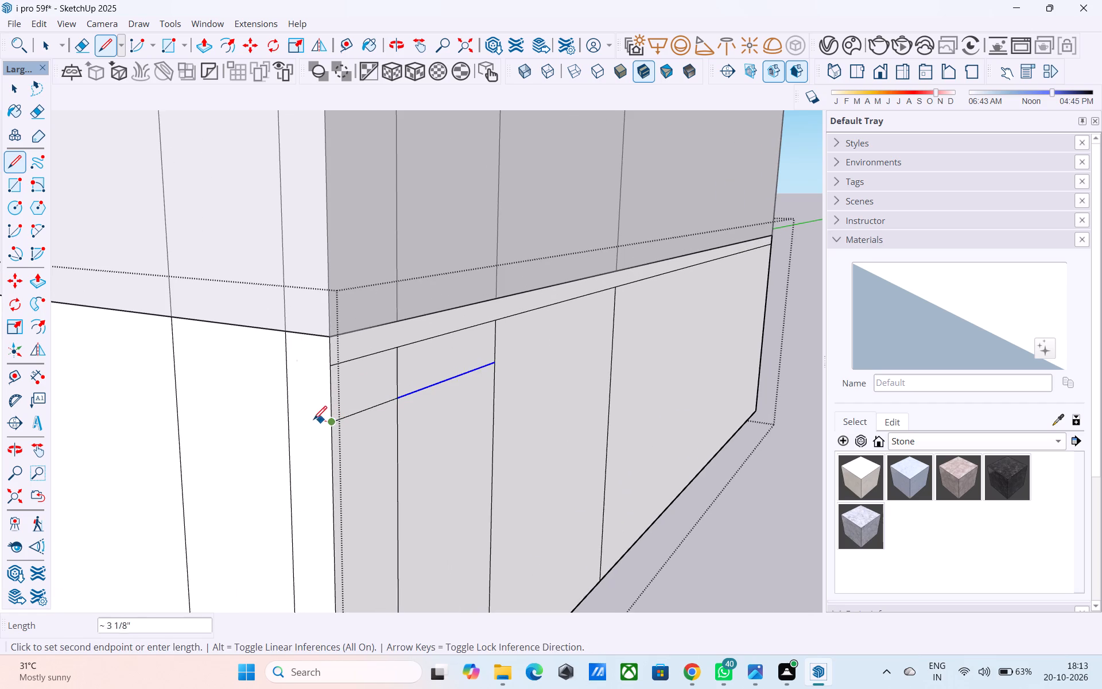
{"action": "left_click", "coordinate": [286, 421]}
{"action": "key", "text": "space"}
Continue the horizontal line across the second panel of the wall along the red axis, ending at that panel's far vertical line.
{"action": "scroll", "coordinate": [290, 419], "scroll_direction": "down", "scroll_amount": 5}
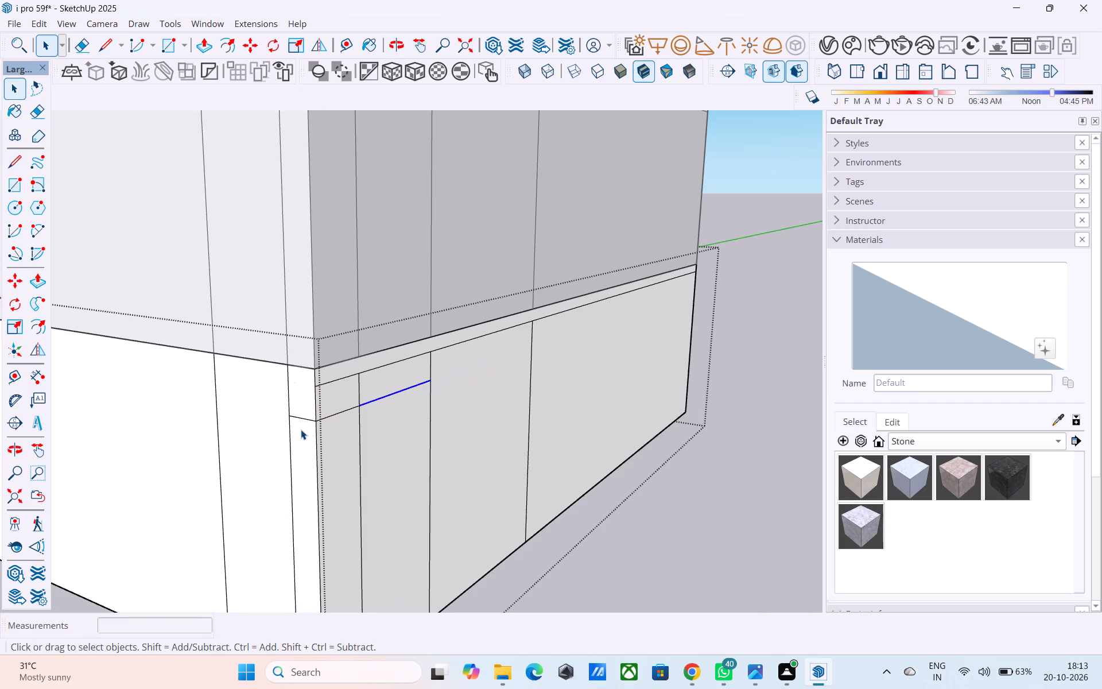
{"action": "middle_click_drag", "start_coordinate": [300, 428], "coordinate": [379, 428]}
{"action": "key", "text": "l"}
{"action": "scroll", "coordinate": [377, 424], "scroll_direction": "up", "scroll_amount": 3}
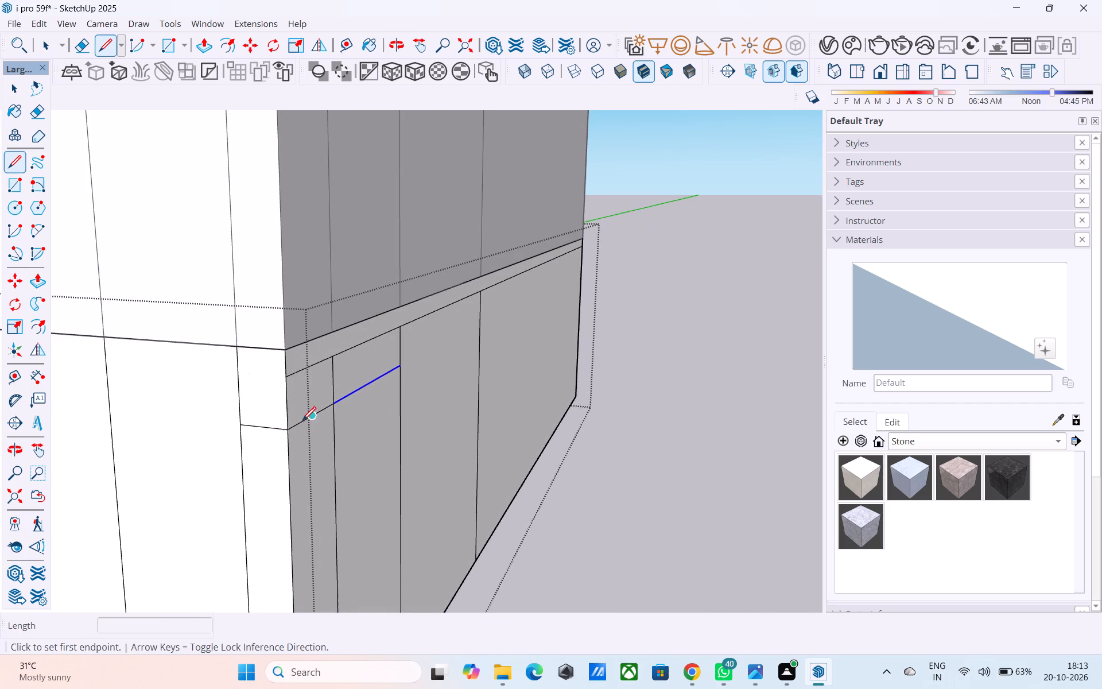
{"action": "left_click", "coordinate": [239, 424]}
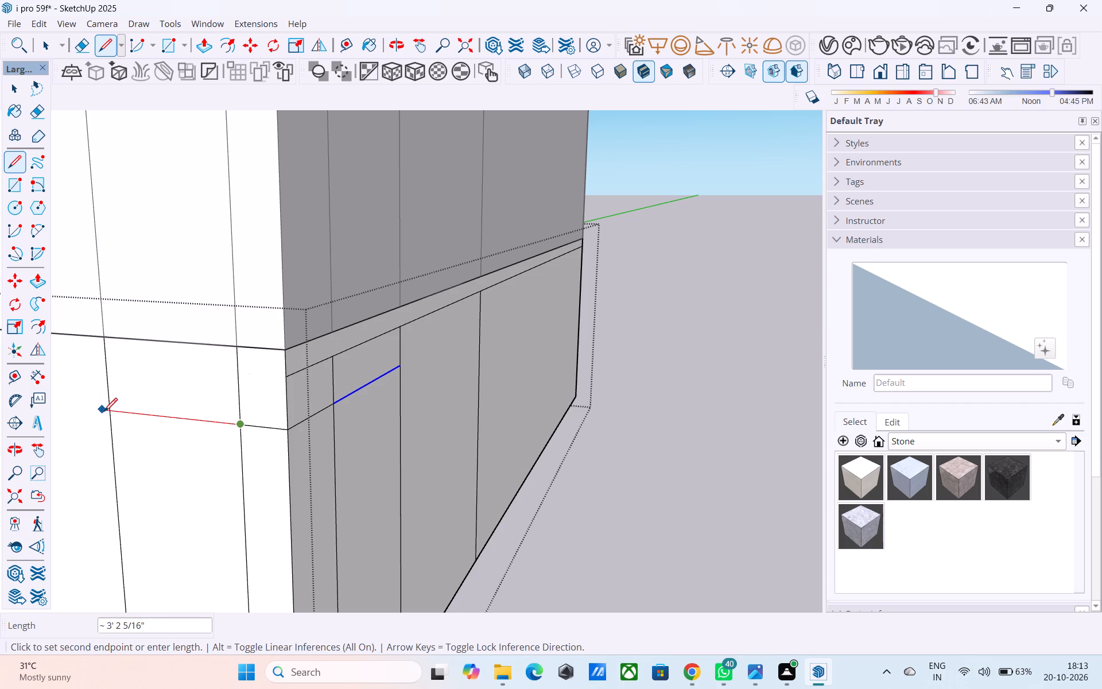
{"action": "left_click", "coordinate": [110, 413]}
{"action": "key", "text": "space"}
Push the second panel from the corner on each wall, below the new horizontal line, 9" inward to cut openings.
{"action": "scroll", "coordinate": [291, 396], "scroll_direction": "down", "scroll_amount": 5}
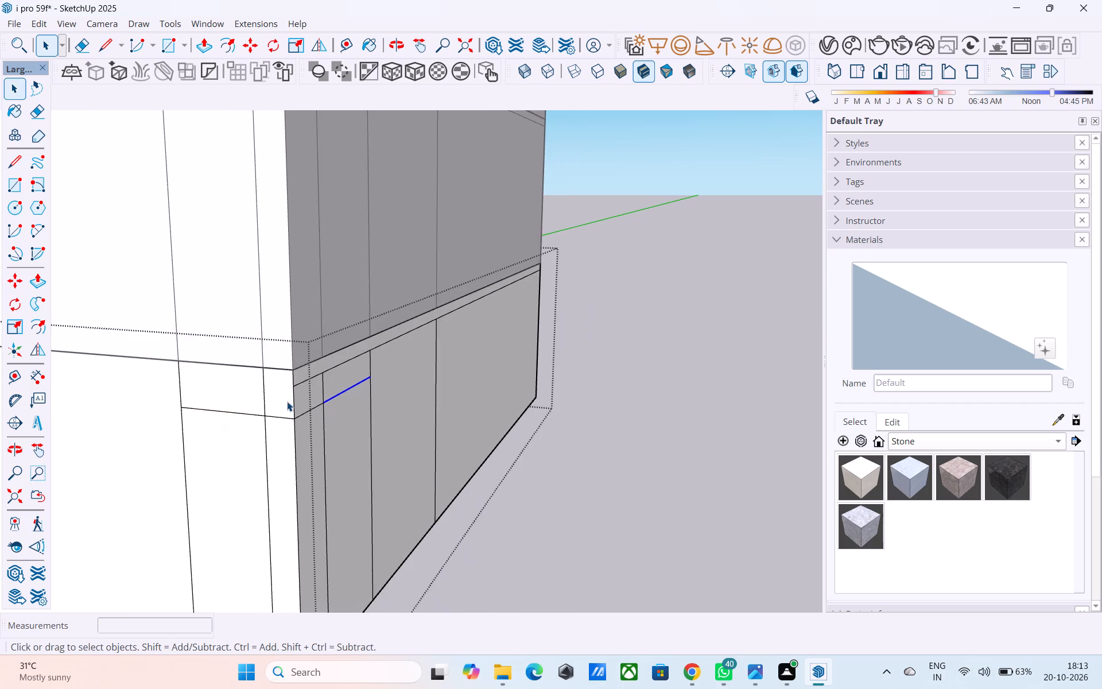
{"action": "middle_click_drag", "start_coordinate": [277, 400], "coordinate": [253, 396]}
{"action": "scroll", "coordinate": [339, 389], "scroll_direction": "down", "scroll_amount": 2}
{"action": "middle_click_drag", "start_coordinate": [339, 389], "coordinate": [207, 381]}
{"action": "middle_click_drag", "start_coordinate": [201, 389], "coordinate": [343, 399], "text": "shift"}
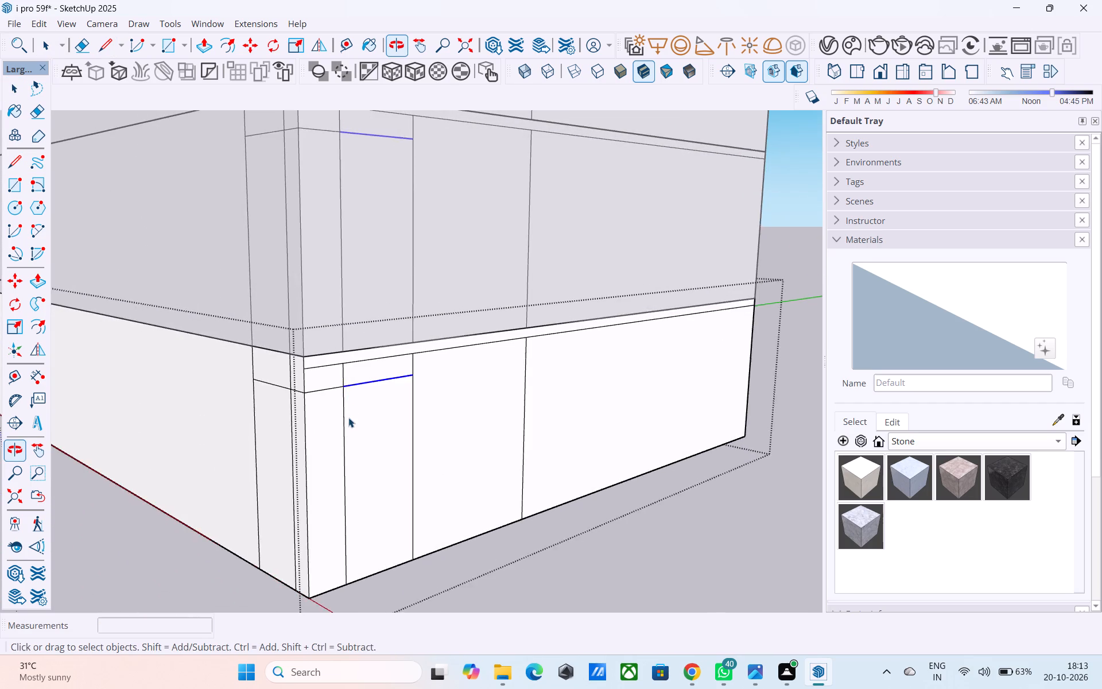
{"action": "scroll", "coordinate": [348, 419], "scroll_direction": "up", "scroll_amount": 3}
{"action": "left_click", "coordinate": [360, 421]}
{"action": "middle_click_drag", "start_coordinate": [361, 424], "coordinate": [377, 450]}
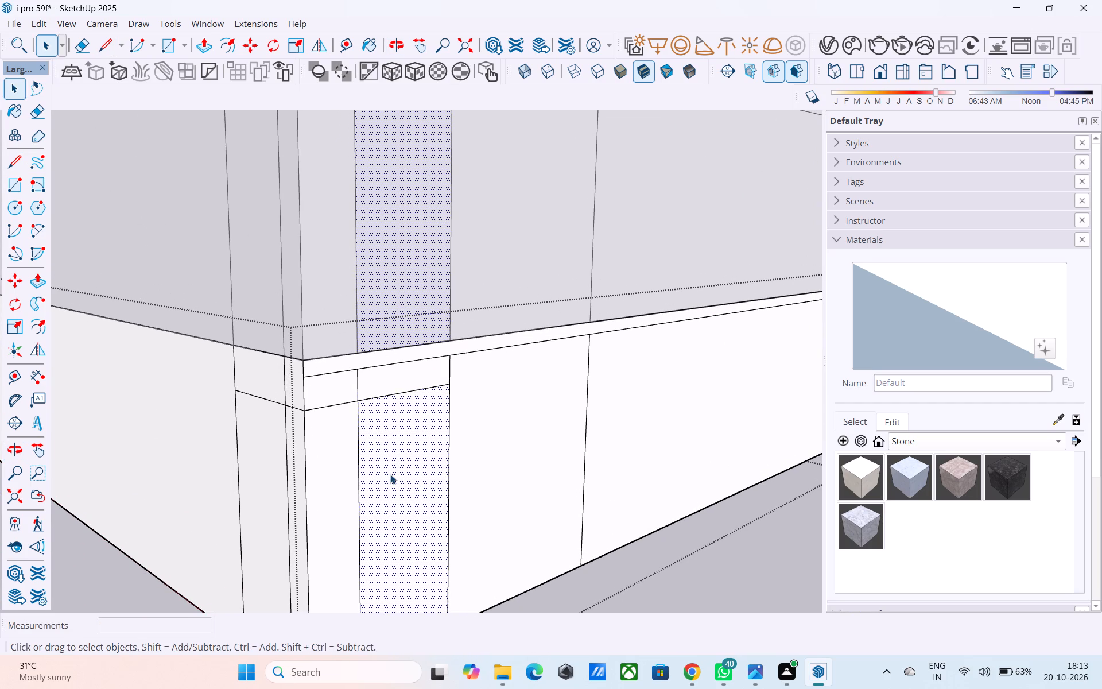
{"action": "key", "text": "p"}
{"action": "left_click", "coordinate": [390, 475]}
{"action": "left_click", "coordinate": [378, 447]}
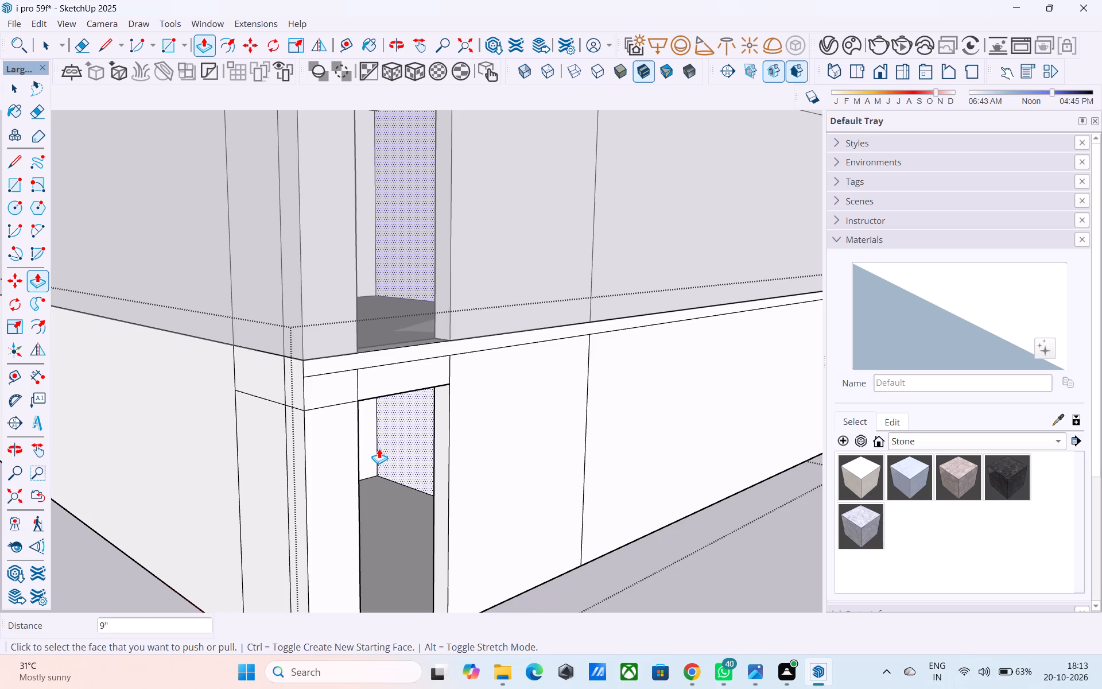
{"action": "middle_click_drag", "start_coordinate": [383, 449], "coordinate": [406, 435]}
{"action": "double_click", "coordinate": [370, 443]}
Examine the two openings and the corner pillar between them from both sides of the block.
{"action": "middle_click_drag", "start_coordinate": [370, 444], "coordinate": [386, 443]}
{"action": "scroll", "coordinate": [389, 443], "scroll_direction": "up", "scroll_amount": 1}
{"action": "key", "text": "space"}
{"action": "scroll", "coordinate": [394, 433], "scroll_direction": "down", "scroll_amount": 4}
{"action": "middle_click_drag", "start_coordinate": [384, 456], "coordinate": [570, 471]}
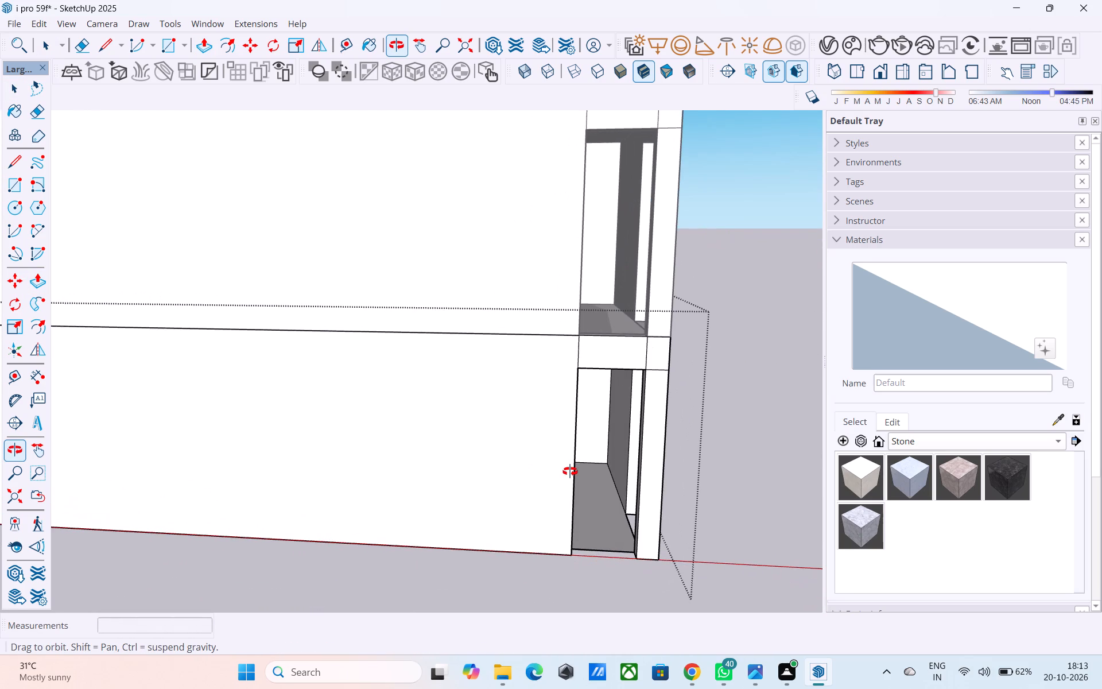
{"action": "middle_click_drag", "start_coordinate": [570, 471], "coordinate": [430, 492]}
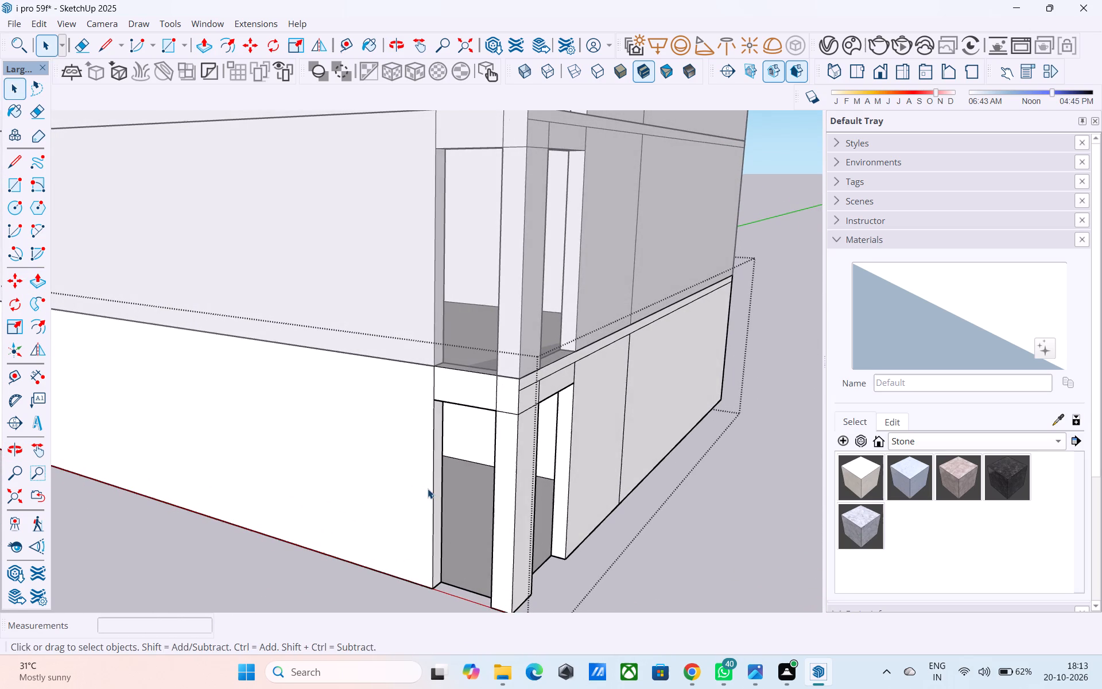
{"action": "scroll", "coordinate": [424, 482], "scroll_direction": "up", "scroll_amount": 1}
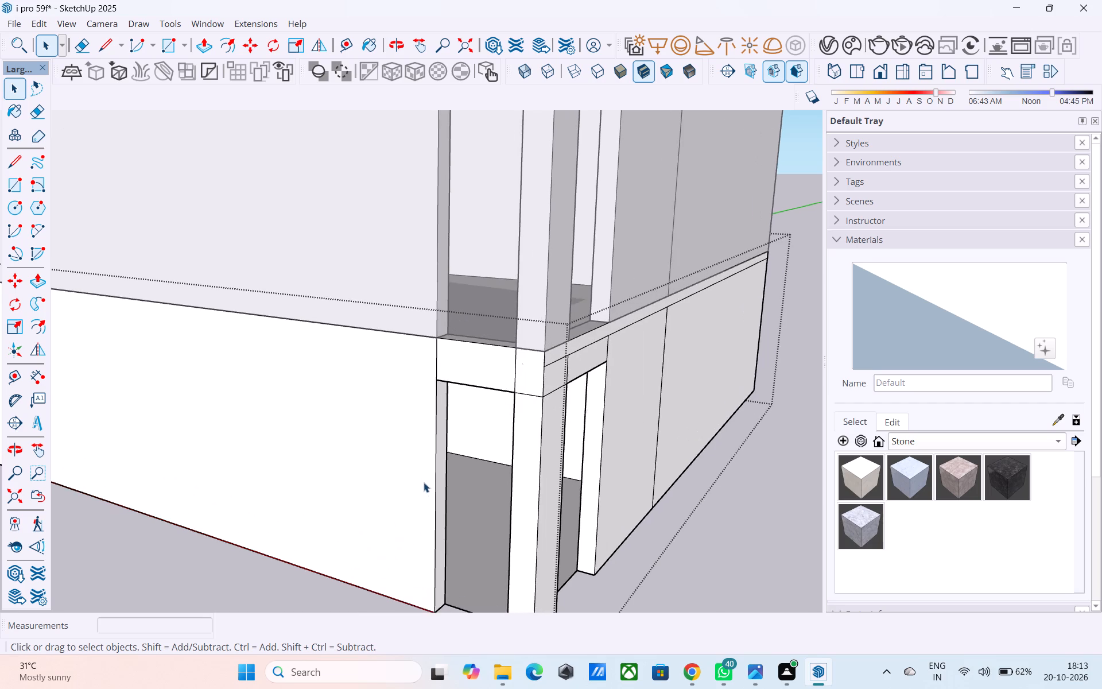
{"action": "scroll", "coordinate": [424, 482], "scroll_direction": "up", "scroll_amount": 2}
{"action": "scroll", "coordinate": [424, 482], "scroll_direction": "down", "scroll_amount": 3}
{"action": "middle_click_drag", "start_coordinate": [424, 482], "coordinate": [297, 469]}
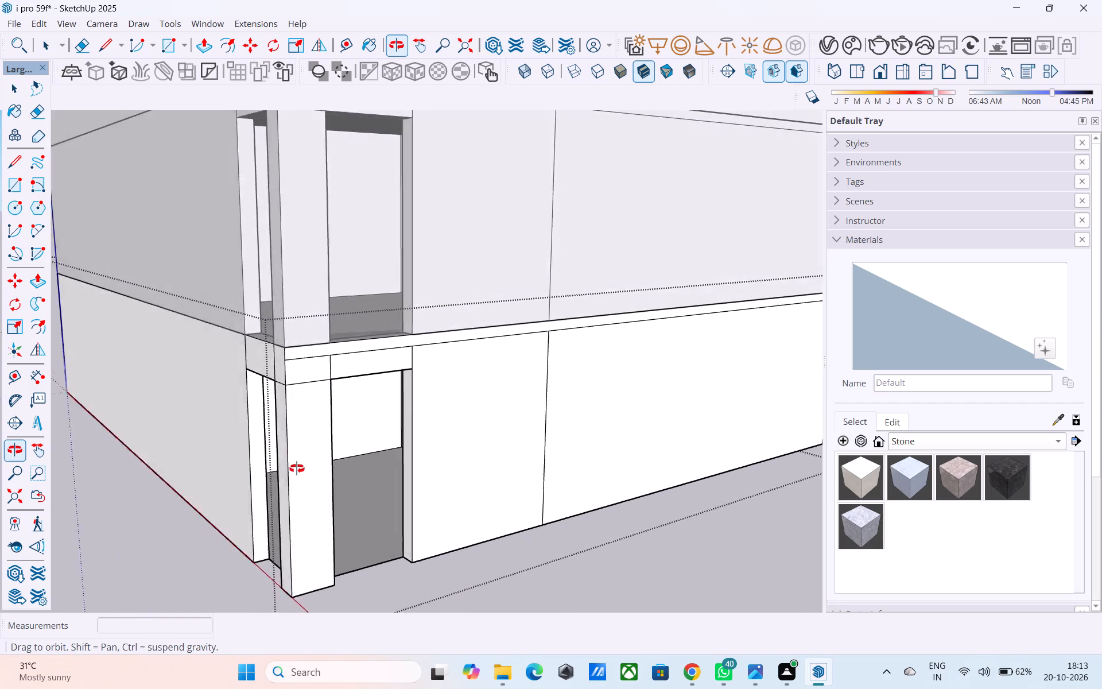
{"action": "middle_click_drag", "start_coordinate": [297, 469], "coordinate": [351, 443]}
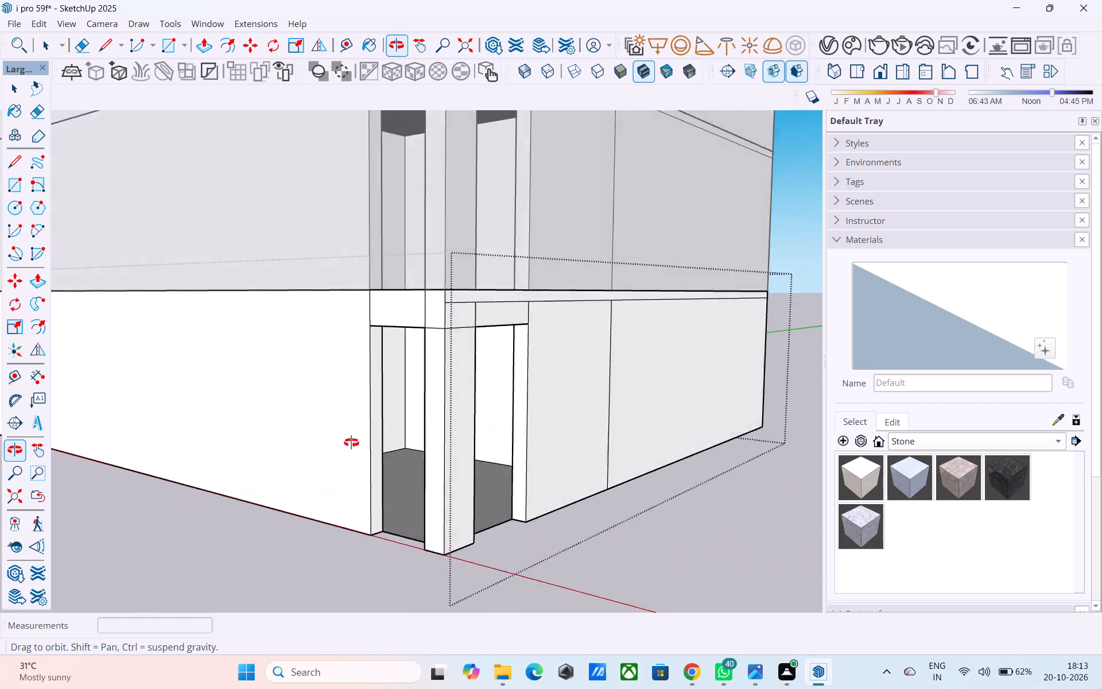
Widen the opening in the red-axis wall by pushing its side face farthest from the corner 2' into the wall.
{"action": "middle_click_drag", "start_coordinate": [351, 443], "coordinate": [335, 451]}
{"action": "scroll", "coordinate": [317, 460], "scroll_direction": "up", "scroll_amount": 3}
{"action": "left_click", "coordinate": [303, 455]}
{"action": "key", "text": "p"}
{"action": "left_click", "coordinate": [303, 455]}
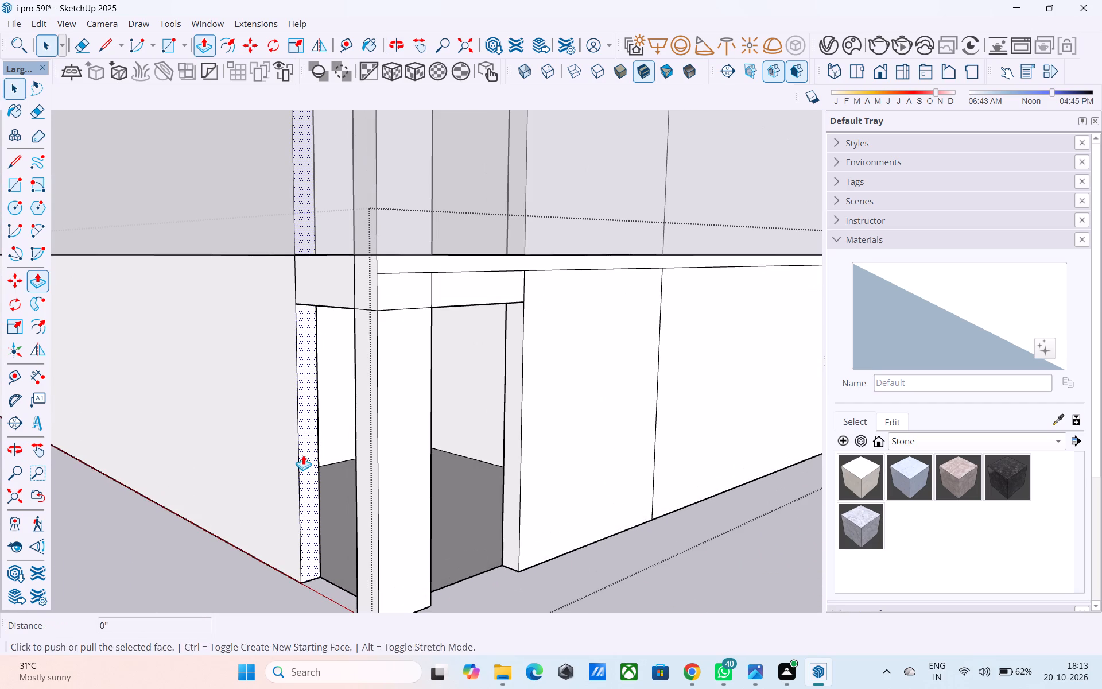
{"action": "key", "text": "2"}
{"action": "key", "text": "apostrophe"}
{"action": "key", "text": "Return"}
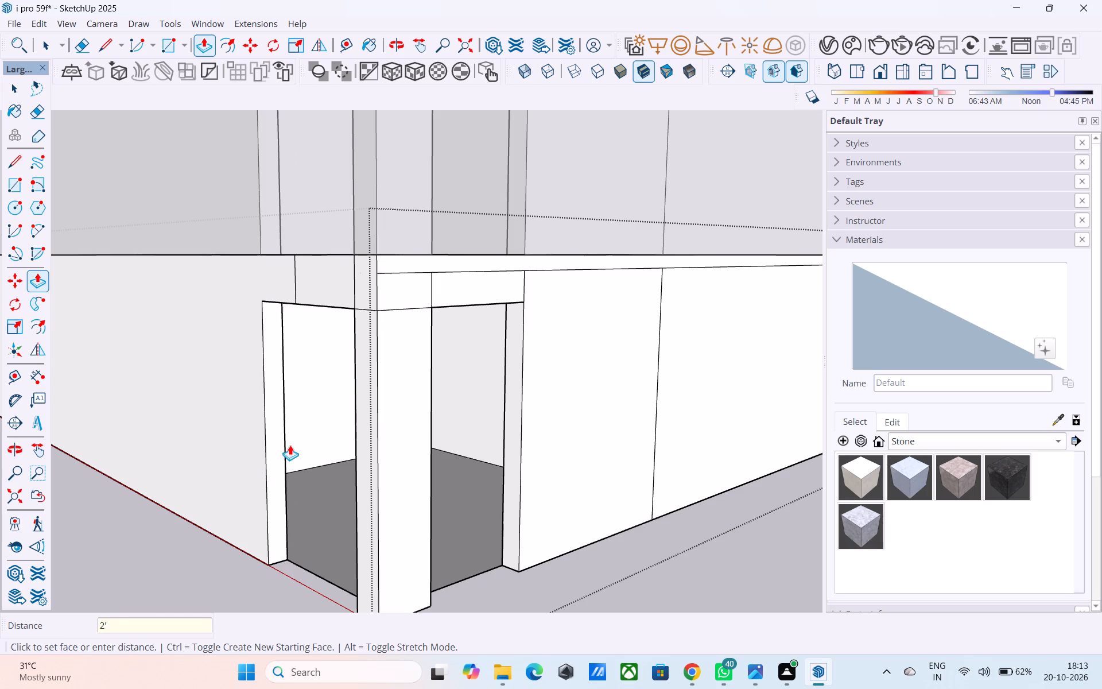
Draw a floor line about 6' 6" long, parallel to the green axis, from the inner foot of the widened opening's far side.
{"action": "middle_click_drag", "start_coordinate": [290, 445], "coordinate": [387, 443]}
{"action": "key", "text": "space"}
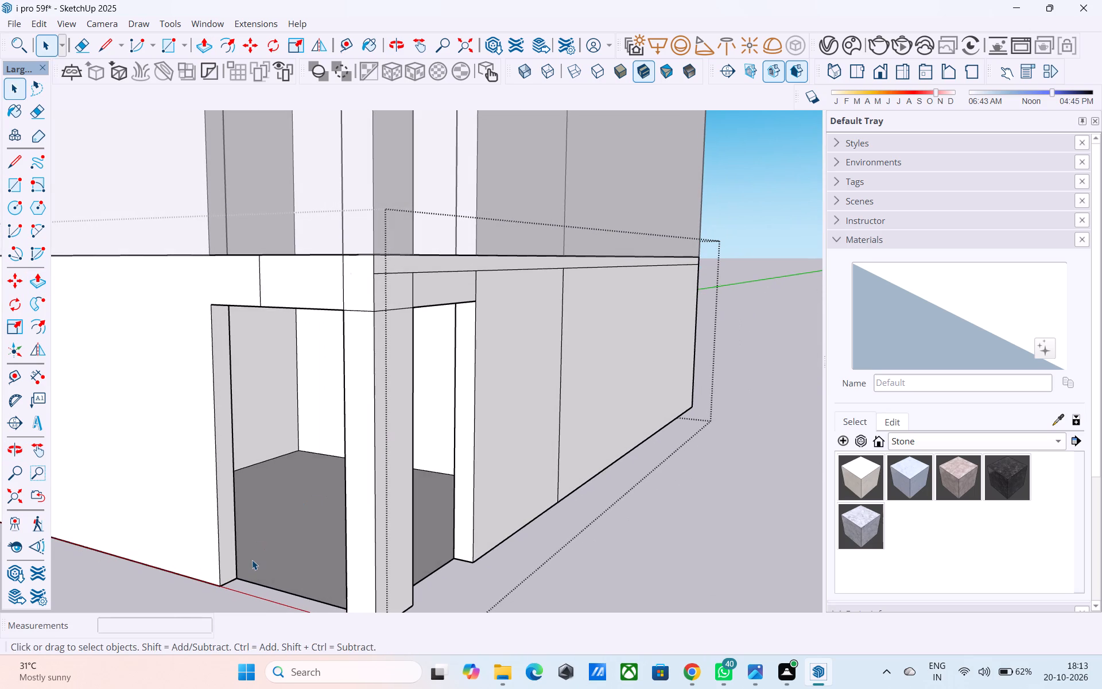
{"action": "key", "text": "l"}
{"action": "scroll", "coordinate": [233, 575], "scroll_direction": "up", "scroll_amount": 3}
{"action": "left_click", "coordinate": [238, 575]}
{"action": "middle_click_drag", "start_coordinate": [311, 534], "coordinate": [339, 597]}
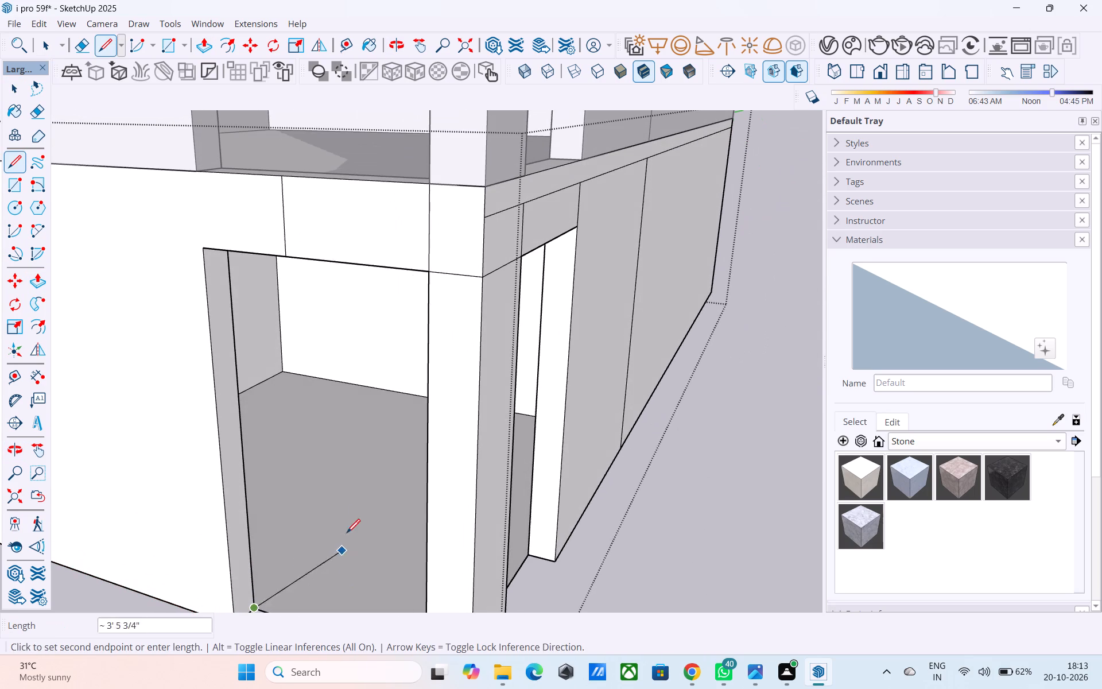
{"action": "left_click", "coordinate": [381, 492]}
{"action": "key", "text": "space"}
Draw a floor line parallel to the red axis from the other opening's inner foot to the first line, and erase the first line's overshoot.
{"action": "key", "text": "l"}
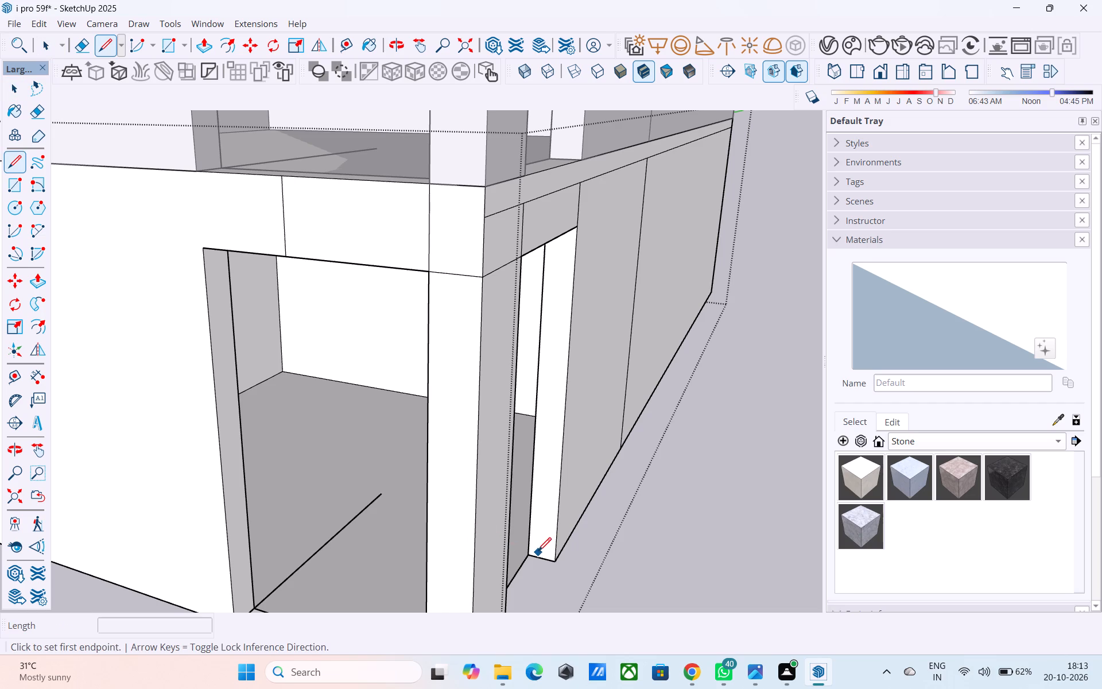
{"action": "left_click", "coordinate": [531, 553]}
{"action": "left_click", "coordinate": [359, 507]}
{"action": "key", "text": "space"}
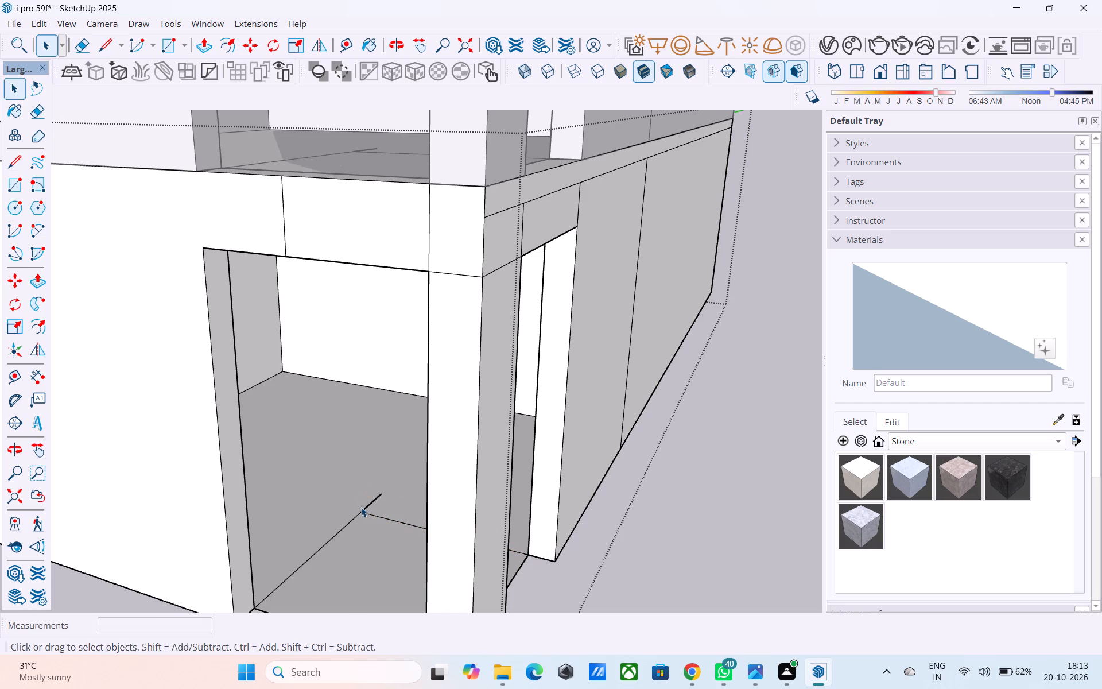
{"action": "key", "text": "e"}
{"action": "left_click_drag", "start_coordinate": [371, 505], "coordinate": [363, 498]}
{"action": "scroll", "coordinate": [392, 475], "scroll_direction": "down", "scroll_amount": 6}
{"action": "middle_click_drag", "start_coordinate": [384, 513], "coordinate": [379, 546]}
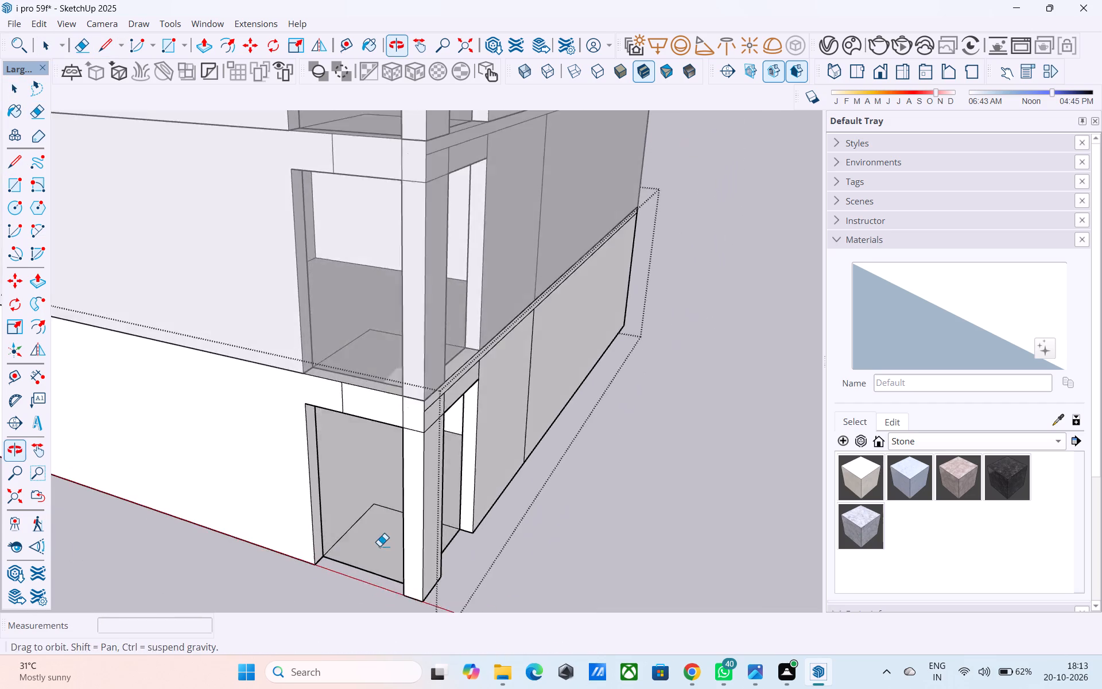
{"action": "middle_click_drag", "start_coordinate": [379, 546], "coordinate": [379, 545]}
{"action": "scroll", "coordinate": [364, 542], "scroll_direction": "up", "scroll_amount": 5}
{"action": "scroll", "coordinate": [358, 531], "scroll_direction": "down", "scroll_amount": 4}
{"action": "key", "text": "space"}
Copy the floor line parallel to the green axis 6" outward, away from the block's corner.
{"action": "scroll", "coordinate": [364, 543], "scroll_direction": "up", "scroll_amount": 4}
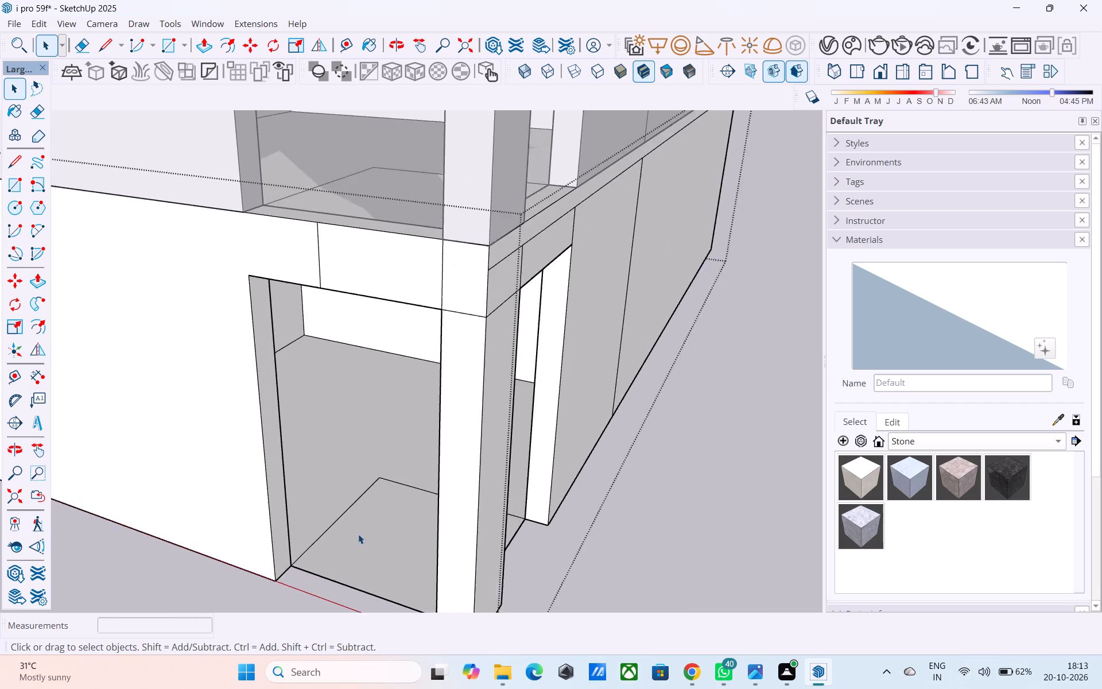
{"action": "scroll", "coordinate": [358, 534], "scroll_direction": "up", "scroll_amount": 2}
{"action": "left_click", "coordinate": [340, 516]}
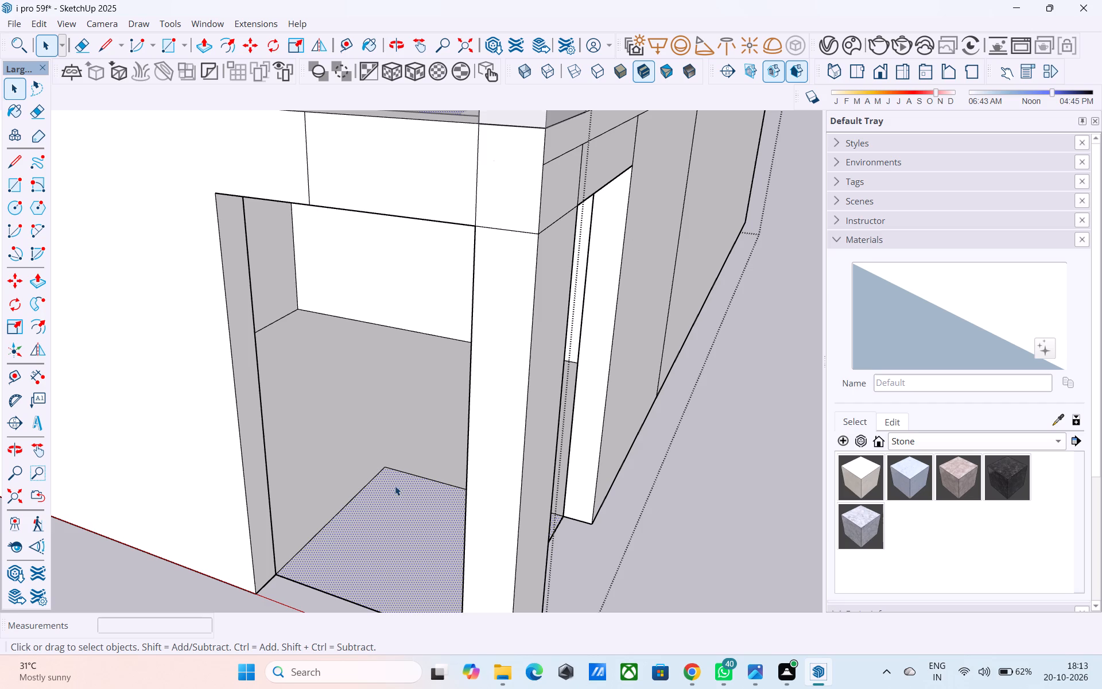
{"action": "scroll", "coordinate": [318, 528], "scroll_direction": "up", "scroll_amount": 4}
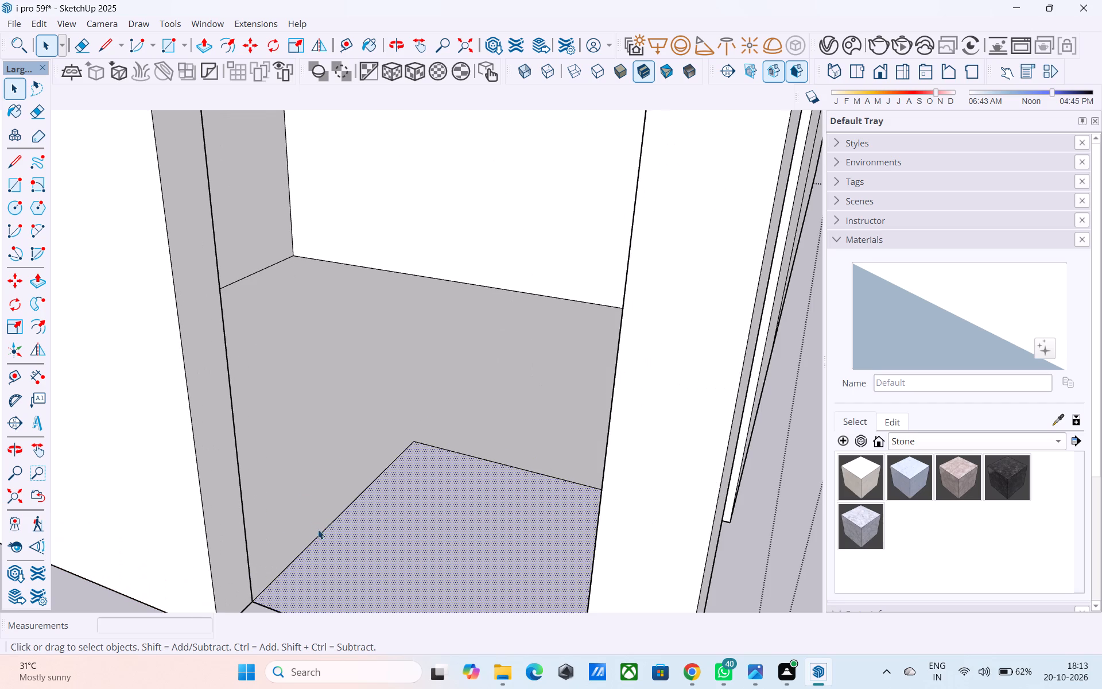
{"action": "left_click", "coordinate": [321, 532]}
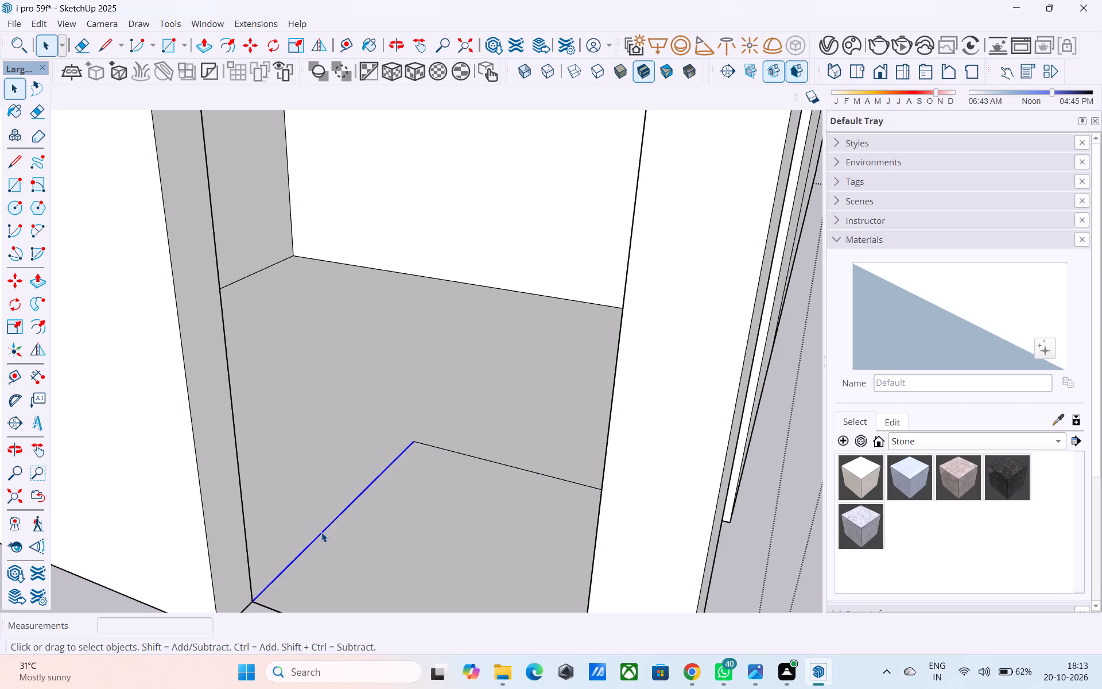
{"action": "key", "text": "m"}
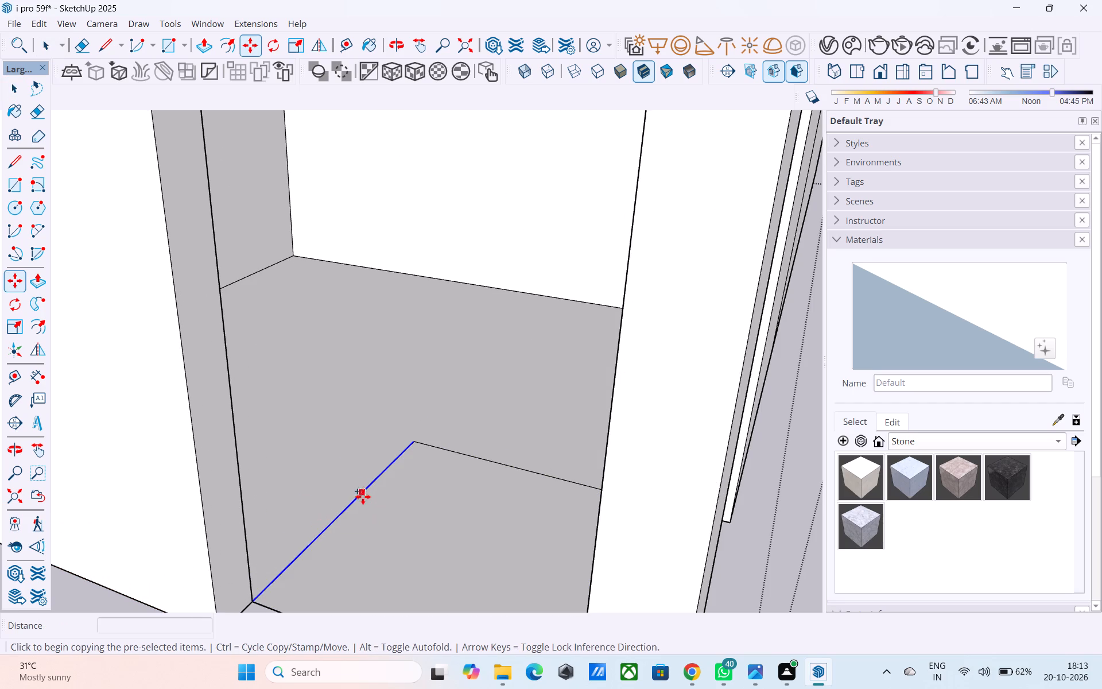
{"action": "left_click", "coordinate": [417, 439]}
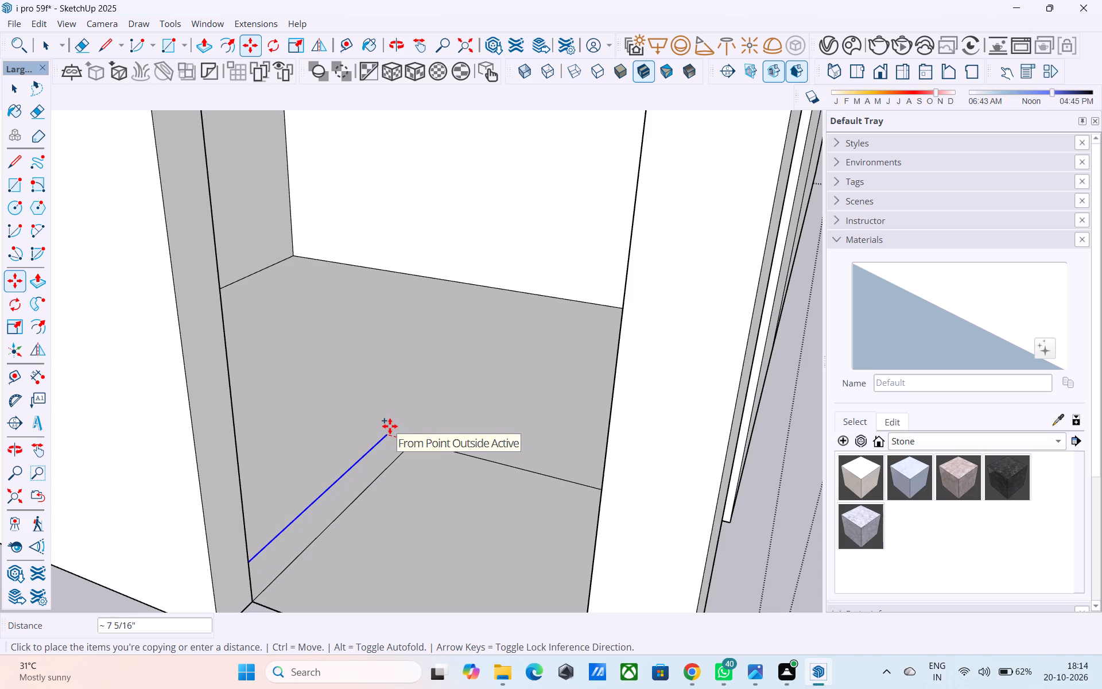
{"action": "type", "text": "6\""}
{"action": "key", "text": "Return"}
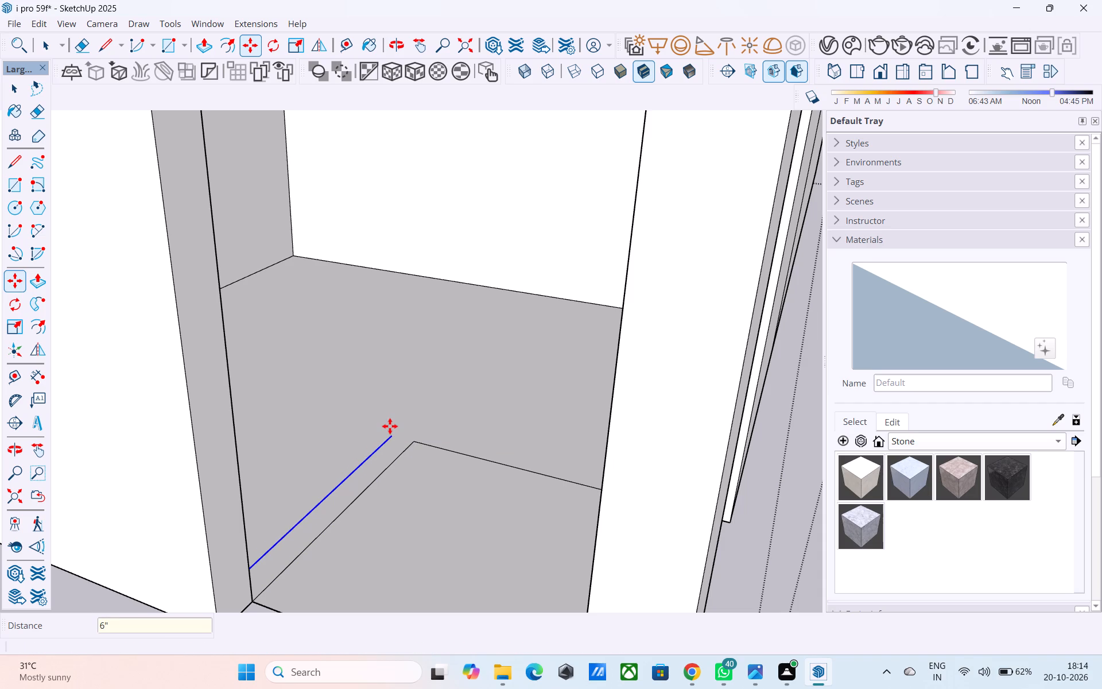
Draw a short floor line joining the corner of the two original floor lines to the inner end of the copied line.
{"action": "scroll", "coordinate": [366, 451], "scroll_direction": "down", "scroll_amount": 4}
{"action": "middle_click_drag", "start_coordinate": [372, 479], "coordinate": [125, 490]}
{"action": "middle_click_drag", "start_coordinate": [265, 489], "coordinate": [264, 486]}
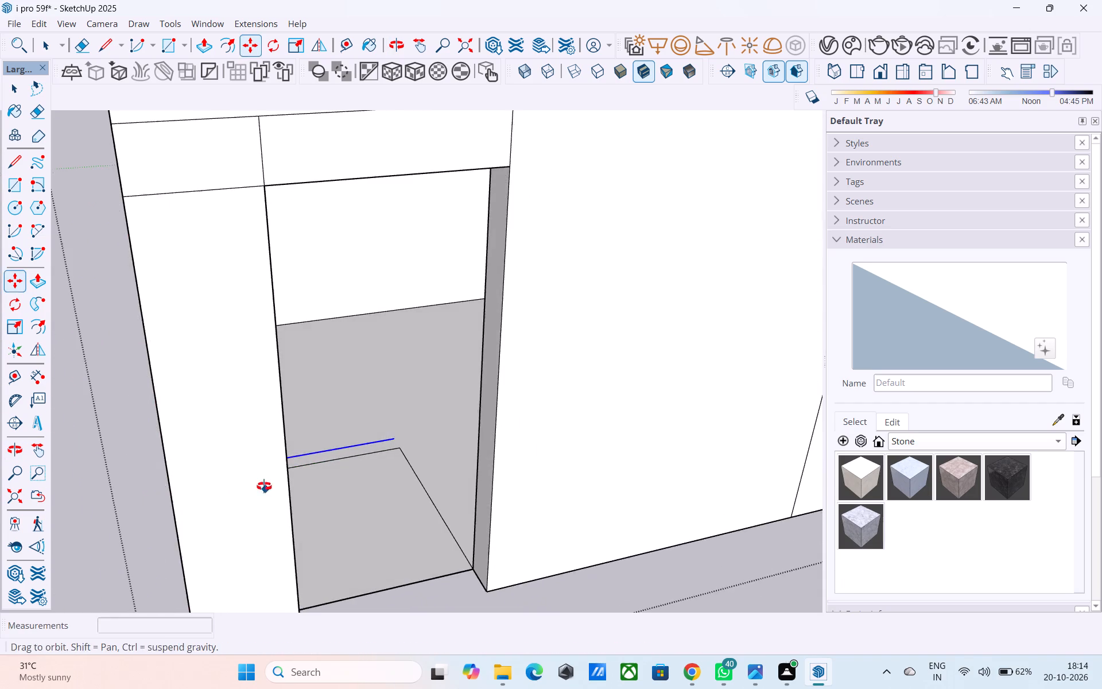
{"action": "middle_click_drag", "start_coordinate": [264, 486], "coordinate": [317, 468]}
{"action": "scroll", "coordinate": [379, 455], "scroll_direction": "up", "scroll_amount": 9}
{"action": "key", "text": "l"}
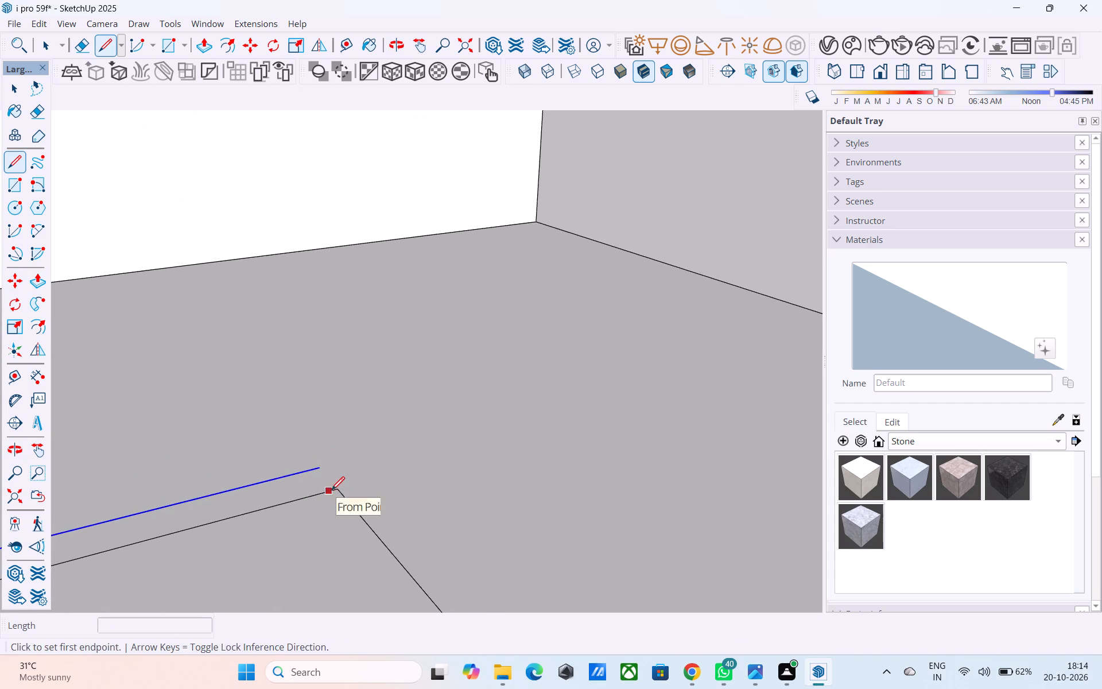
{"action": "left_click", "coordinate": [335, 491]}
{"action": "left_click", "coordinate": [316, 471]}
{"action": "key", "text": "space"}
{"action": "scroll", "coordinate": [315, 428], "scroll_direction": "down", "scroll_amount": 6}
{"action": "scroll", "coordinate": [337, 477], "scroll_direction": "down", "scroll_amount": 2}
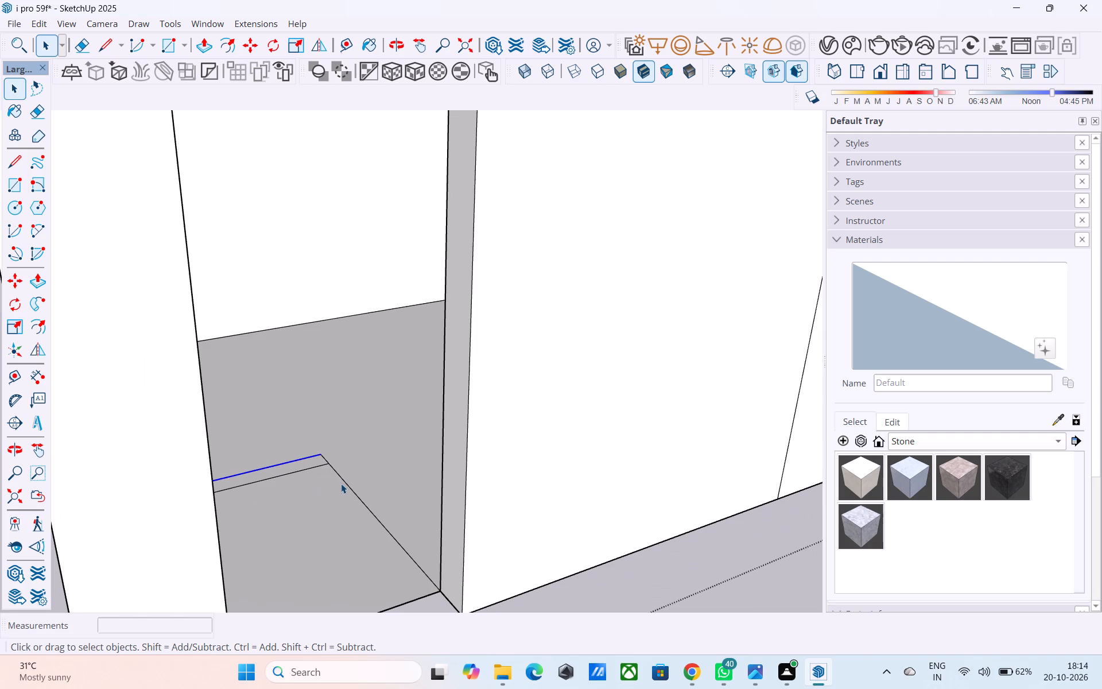
Copy the floor line parallel to the red axis 6" outward, away from the block's corner.
{"action": "left_click", "coordinate": [342, 482]}
{"action": "scroll", "coordinate": [341, 477], "scroll_direction": "up", "scroll_amount": 4}
{"action": "left_click", "coordinate": [319, 453], "text": "shift"}
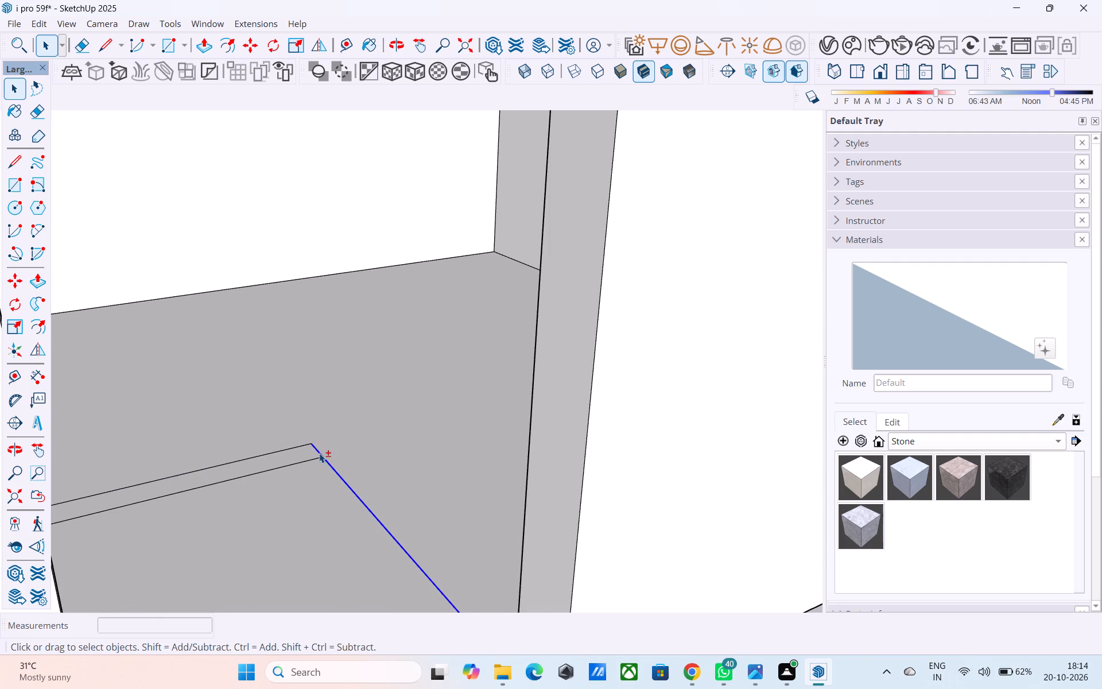
{"action": "scroll", "coordinate": [322, 440], "scroll_direction": "down", "scroll_amount": 6, "text": "shift"}
{"action": "middle_click_drag", "start_coordinate": [331, 457], "coordinate": [330, 450], "text": "shift"}
{"action": "middle_click_drag", "start_coordinate": [331, 450], "coordinate": [337, 455]}
{"action": "scroll", "coordinate": [320, 437], "scroll_direction": "up", "scroll_amount": 3}
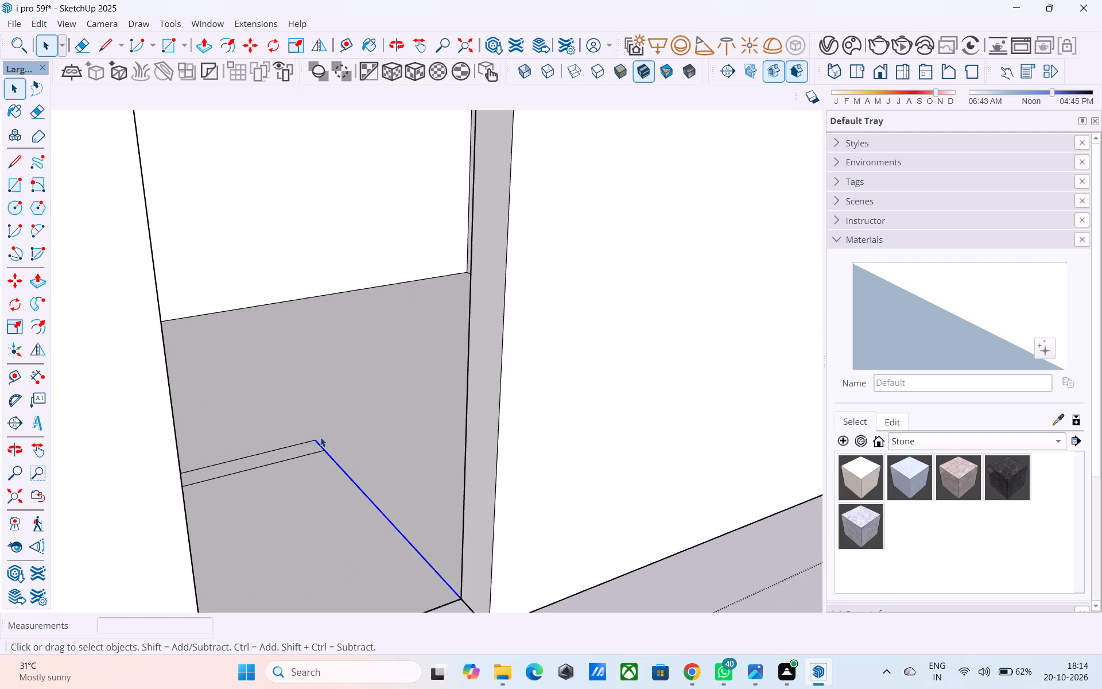
{"action": "key", "text": "m"}
{"action": "left_click", "coordinate": [315, 437]}
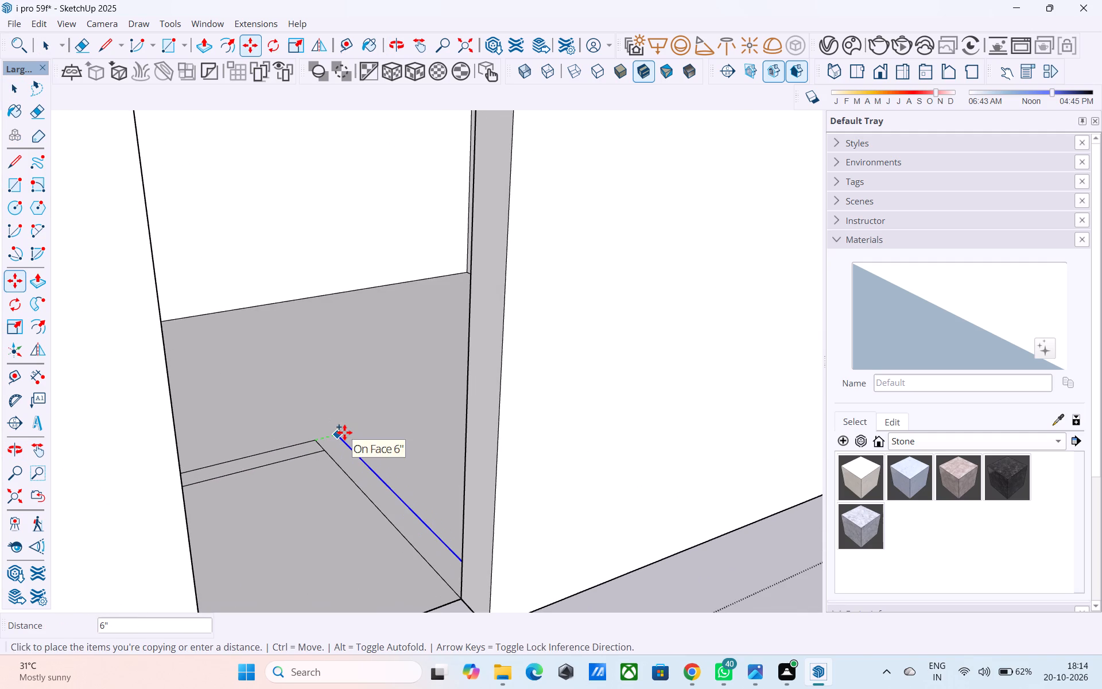
{"action": "left_click", "coordinate": [344, 432]}
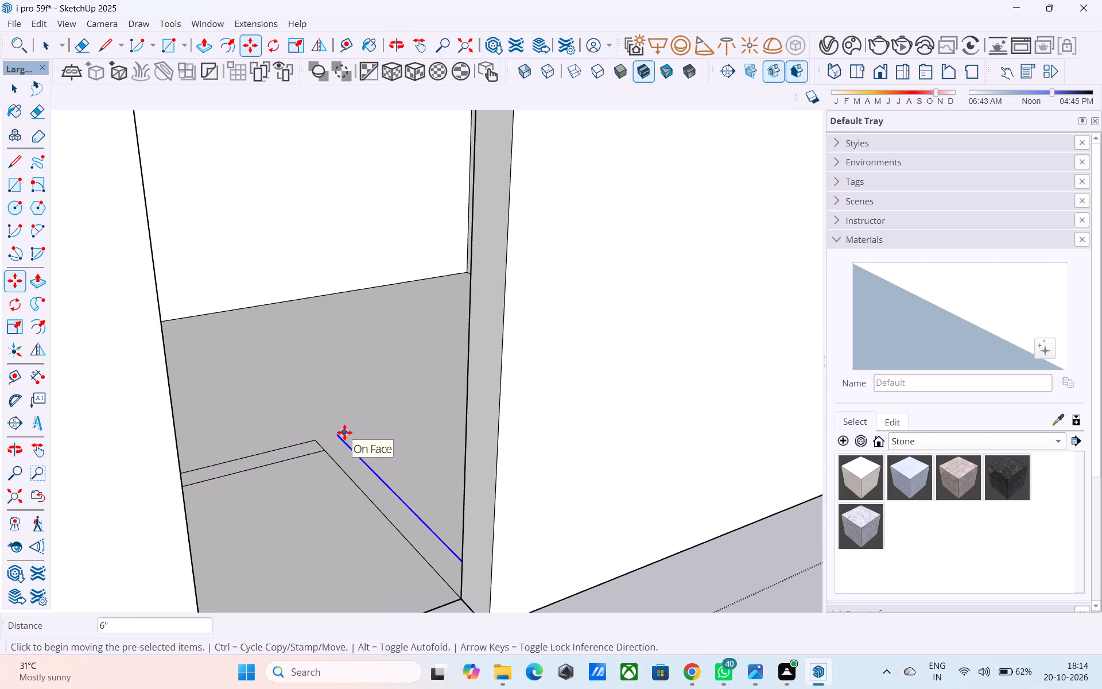
Draw a 6" line joining the red-parallel copy to the other copied line, and erase the short connecting segment inside the strip's corner.
{"action": "key", "text": "l"}
{"action": "scroll", "coordinate": [344, 432], "scroll_direction": "up", "scroll_amount": 4}
{"action": "left_click", "coordinate": [334, 435]}
{"action": "left_click", "coordinate": [302, 444]}
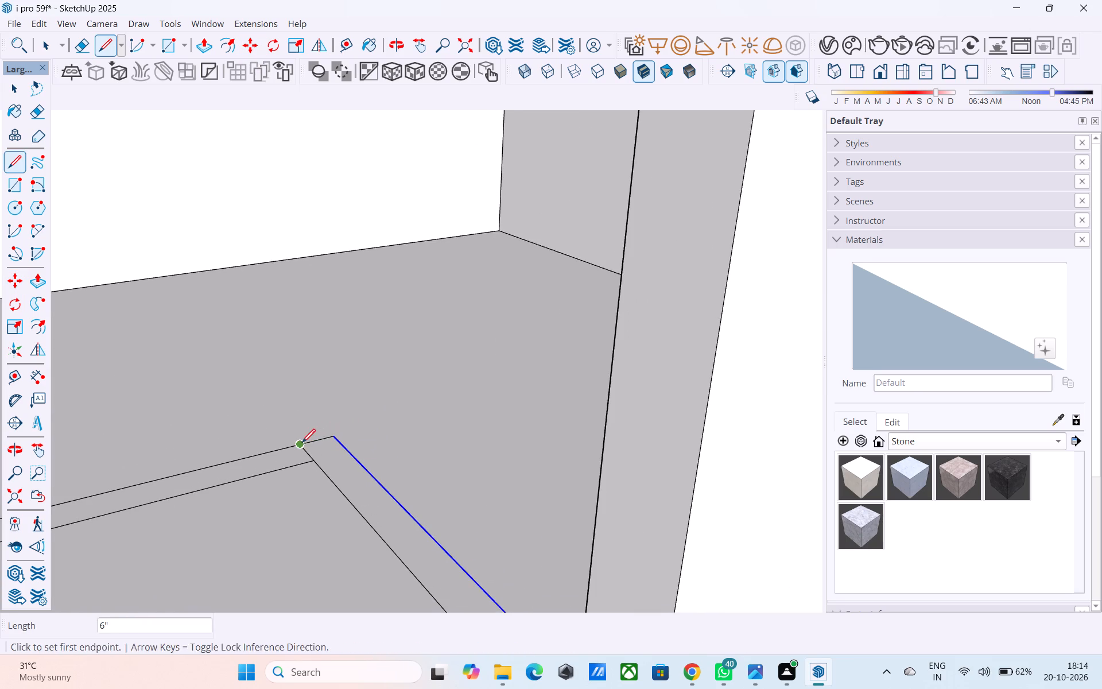
{"action": "key", "text": "space"}
{"action": "scroll", "coordinate": [309, 454], "scroll_direction": "up", "scroll_amount": 3}
{"action": "key", "text": "e"}
{"action": "left_click", "coordinate": [309, 452]}
{"action": "scroll", "coordinate": [308, 444], "scroll_direction": "down", "scroll_amount": 9}
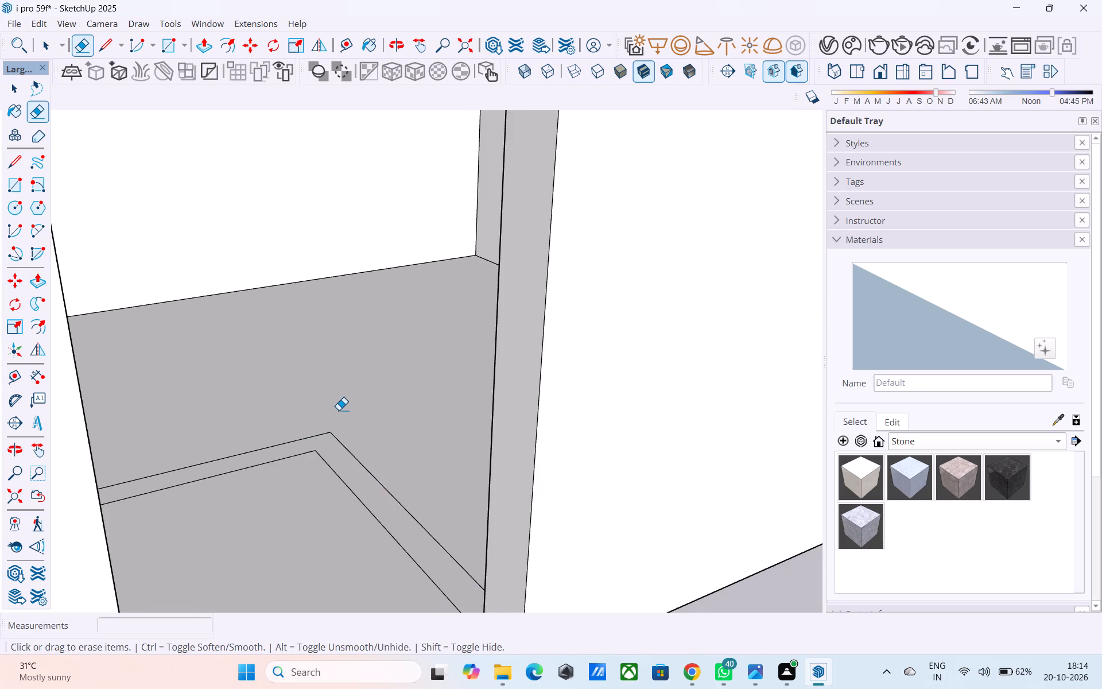
{"action": "scroll", "coordinate": [339, 410], "scroll_direction": "down", "scroll_amount": 3}
Push/Pull the L-shaped 6" floor strip up 10' to the ceiling to form walls behind the corner openings.
{"action": "key", "text": "space"}
{"action": "left_click", "coordinate": [346, 439]}
{"action": "left_click", "coordinate": [346, 439]}
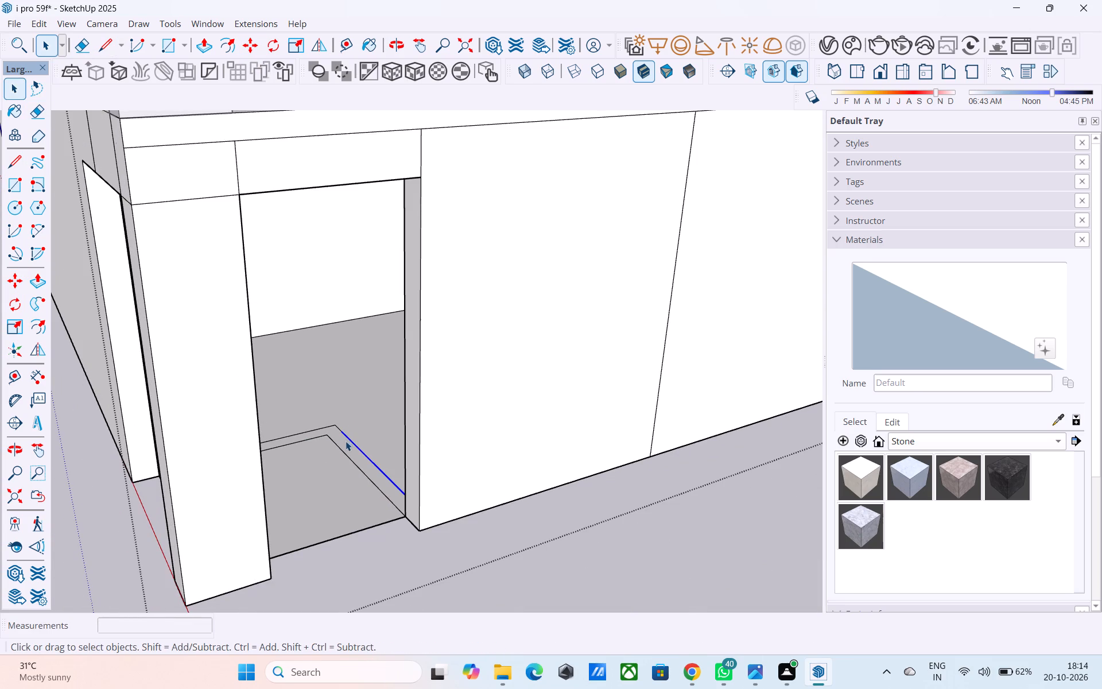
{"action": "left_click", "coordinate": [346, 441]}
{"action": "key", "text": "p"}
{"action": "left_click", "coordinate": [346, 447]}
{"action": "scroll", "coordinate": [344, 413], "scroll_direction": "down", "scroll_amount": 11}
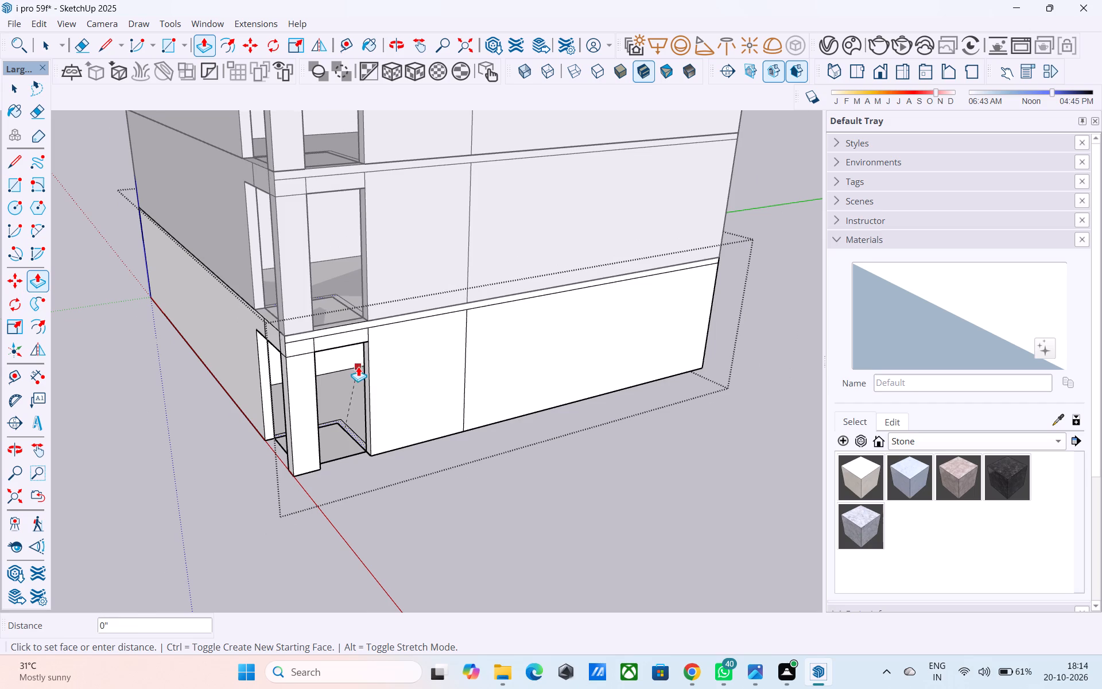
{"action": "middle_click_drag", "start_coordinate": [358, 365], "coordinate": [368, 345], "text": "shift"}
{"action": "scroll", "coordinate": [360, 337], "scroll_direction": "up", "scroll_amount": 11}
{"action": "middle_click_drag", "start_coordinate": [353, 369], "coordinate": [346, 343]}
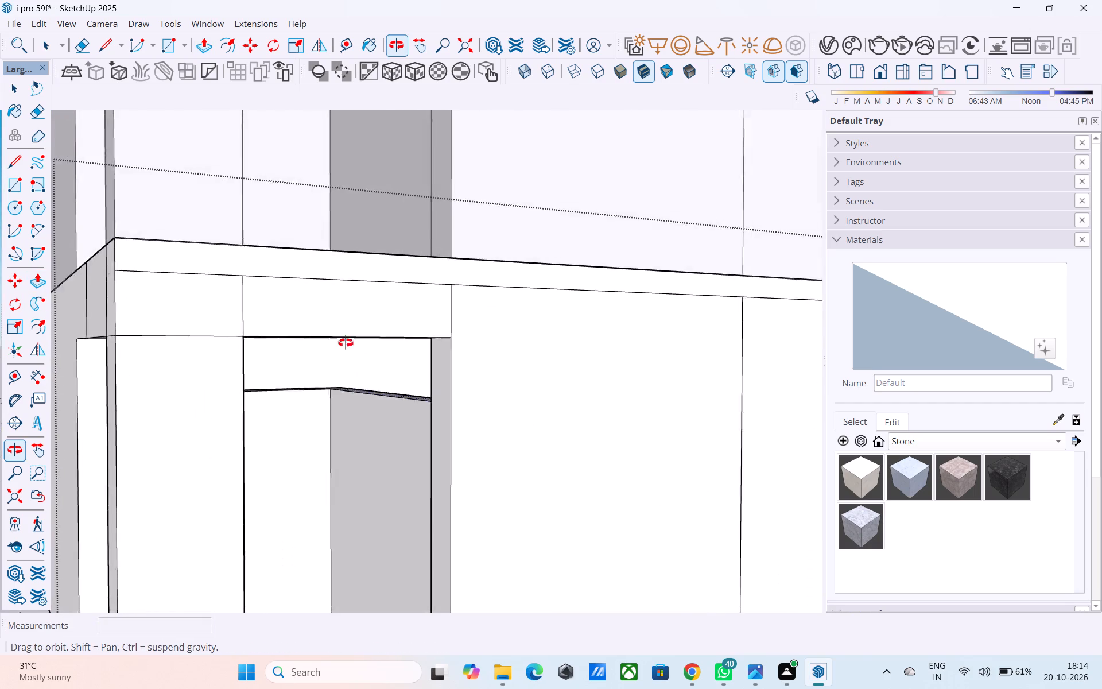
{"action": "middle_click_drag", "start_coordinate": [346, 343], "coordinate": [352, 290]}
{"action": "scroll", "coordinate": [351, 392], "scroll_direction": "up", "scroll_amount": 8}
{"action": "middle_click_drag", "start_coordinate": [352, 324], "coordinate": [359, 257]}
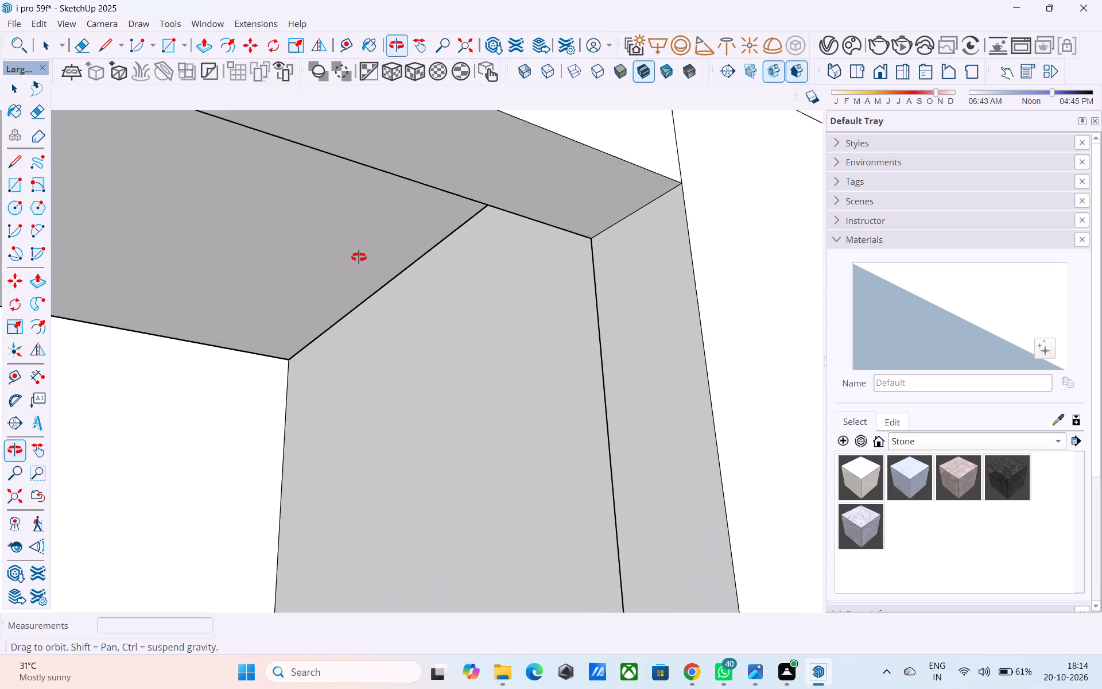
{"action": "middle_click_drag", "start_coordinate": [359, 257], "coordinate": [359, 250]}
{"action": "left_click", "coordinate": [354, 230]}
Examine the tower's corner openings and new inner walls on all storeys from several sides.
{"action": "scroll", "coordinate": [370, 266], "scroll_direction": "down", "scroll_amount": 15}
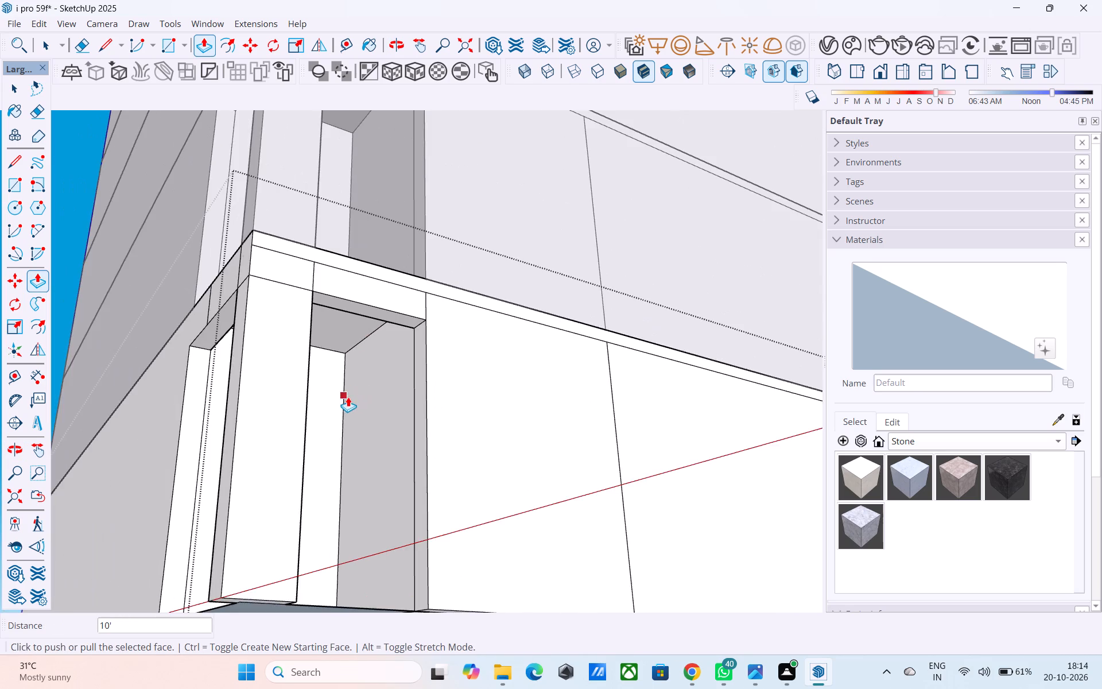
{"action": "scroll", "coordinate": [349, 404], "scroll_direction": "down", "scroll_amount": 5}
{"action": "middle_click_drag", "start_coordinate": [348, 411], "coordinate": [342, 513]}
{"action": "scroll", "coordinate": [348, 513], "scroll_direction": "down", "scroll_amount": 14}
{"action": "scroll", "coordinate": [350, 497], "scroll_direction": "up", "scroll_amount": 9}
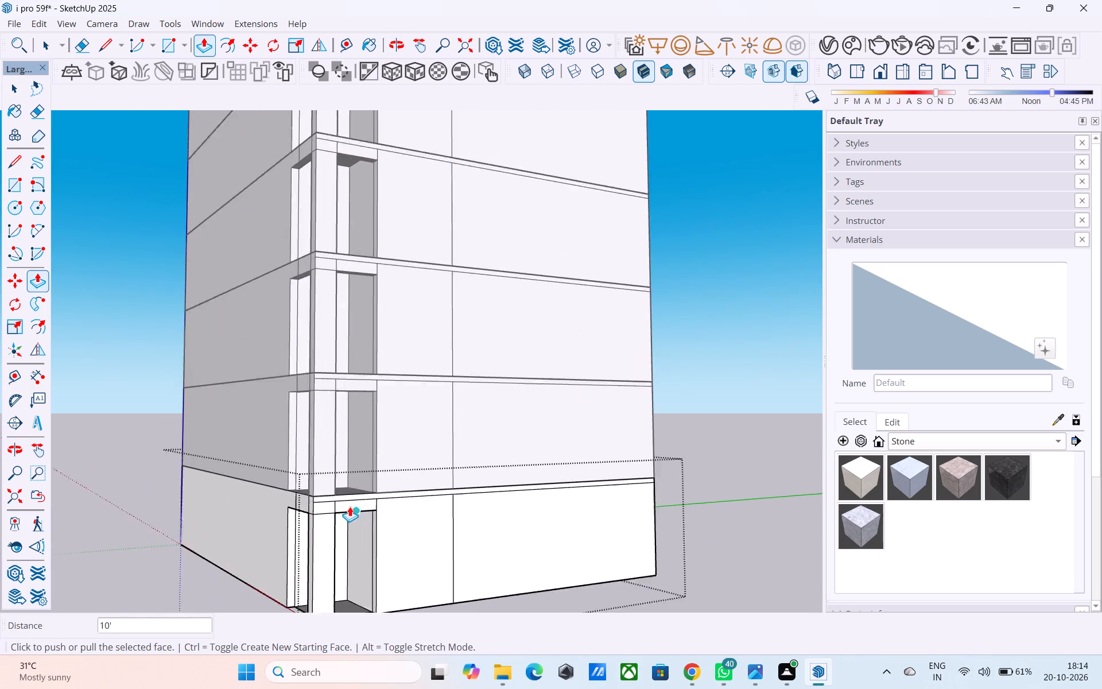
{"action": "scroll", "coordinate": [350, 506], "scroll_direction": "up", "scroll_amount": 1}
{"action": "scroll", "coordinate": [348, 513], "scroll_direction": "down", "scroll_amount": 2}
{"action": "middle_click_drag", "start_coordinate": [348, 513], "coordinate": [299, 453]}
{"action": "scroll", "coordinate": [305, 460], "scroll_direction": "down", "scroll_amount": 4}
{"action": "middle_click_drag", "start_coordinate": [305, 460], "coordinate": [370, 545]}
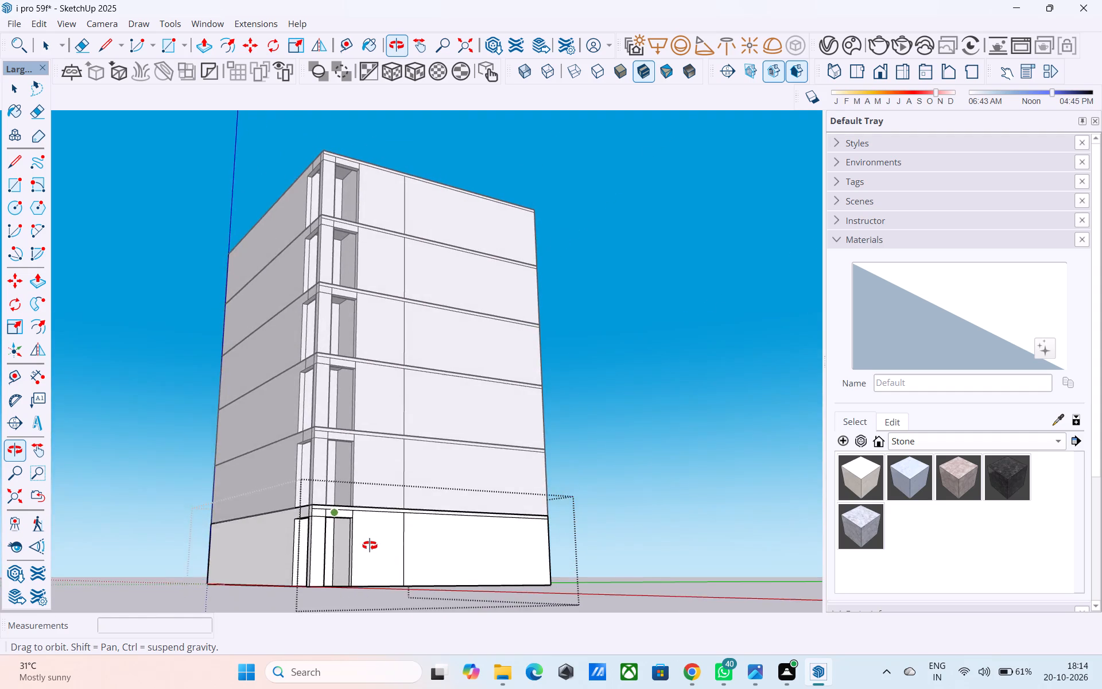
{"action": "middle_click_drag", "start_coordinate": [370, 545], "coordinate": [529, 565]}
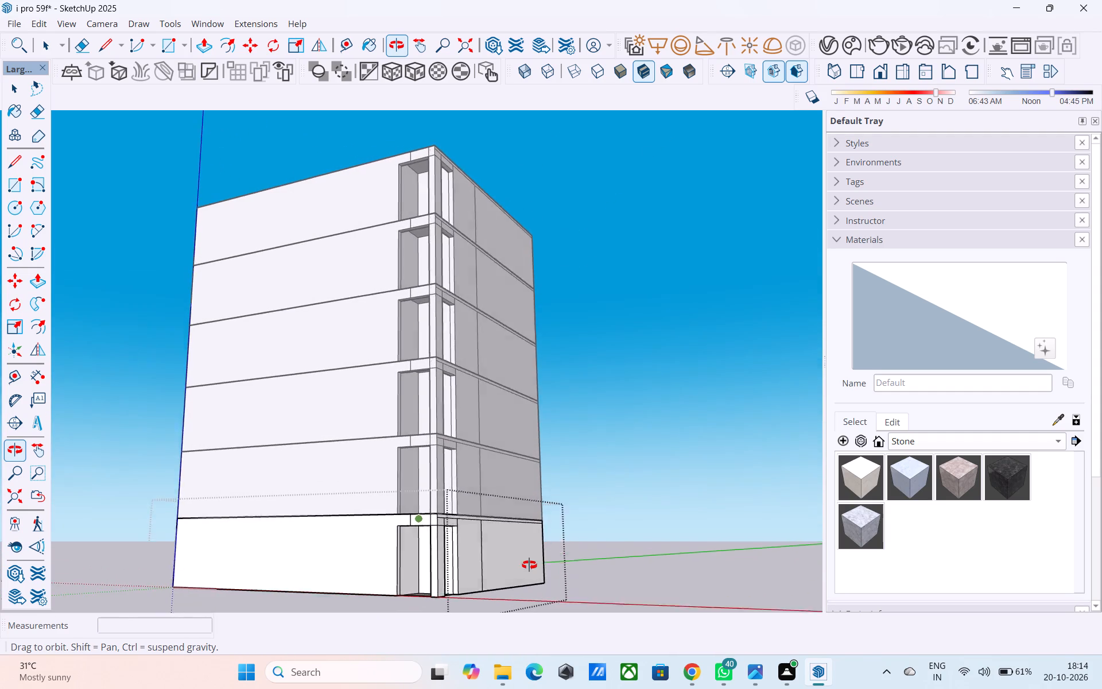
{"action": "middle_click_drag", "start_coordinate": [529, 565], "coordinate": [441, 532]}
{"action": "scroll", "coordinate": [394, 486], "scroll_direction": "down", "scroll_amount": 4}
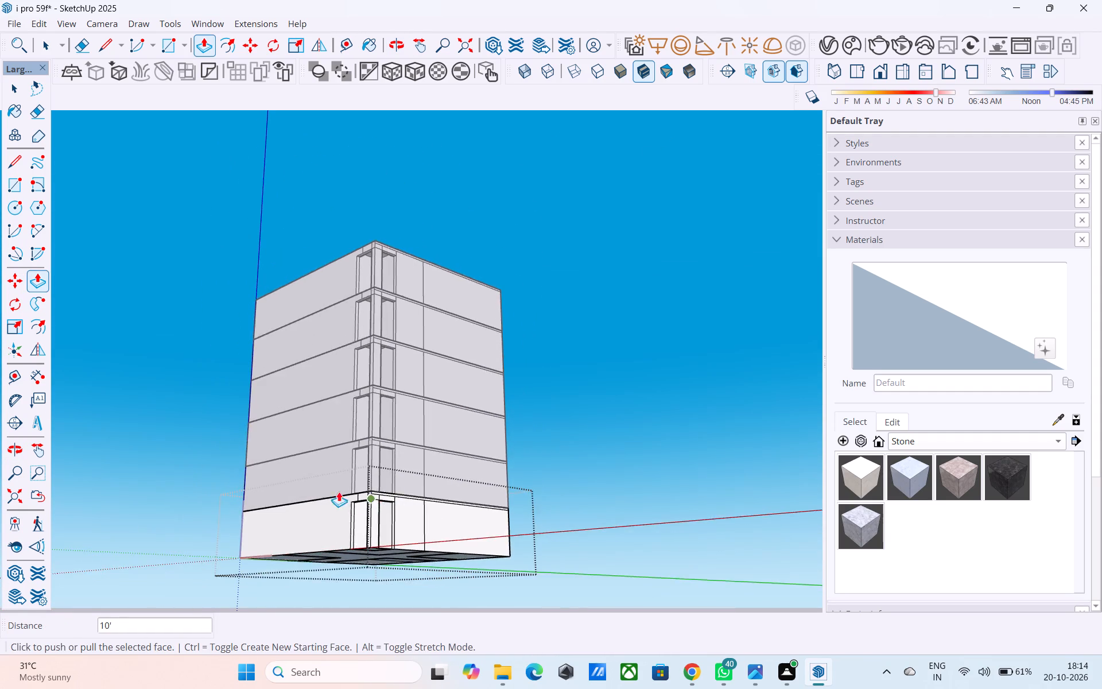
{"action": "scroll", "coordinate": [329, 491], "scroll_direction": "down", "scroll_amount": 4}
{"action": "scroll", "coordinate": [371, 531], "scroll_direction": "up", "scroll_amount": 12}
{"action": "key", "text": "space"}
{"action": "left_click", "coordinate": [386, 503]}
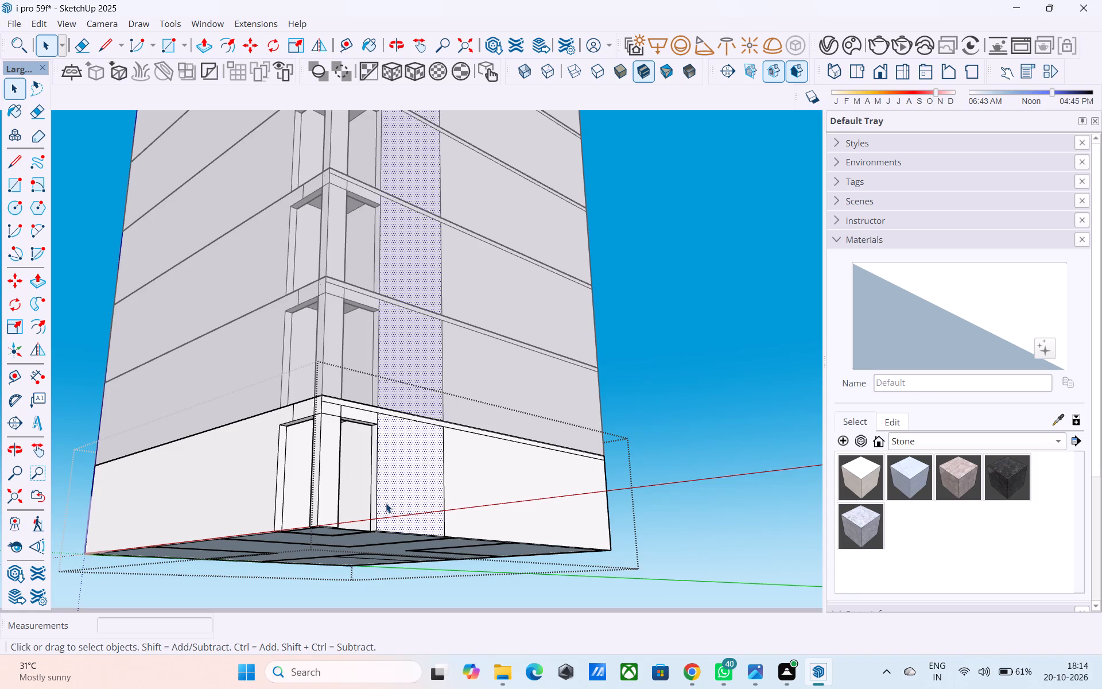
{"action": "scroll", "coordinate": [386, 503], "scroll_direction": "down", "scroll_amount": 5}
{"action": "middle_click_drag", "start_coordinate": [313, 508], "coordinate": [326, 566]}
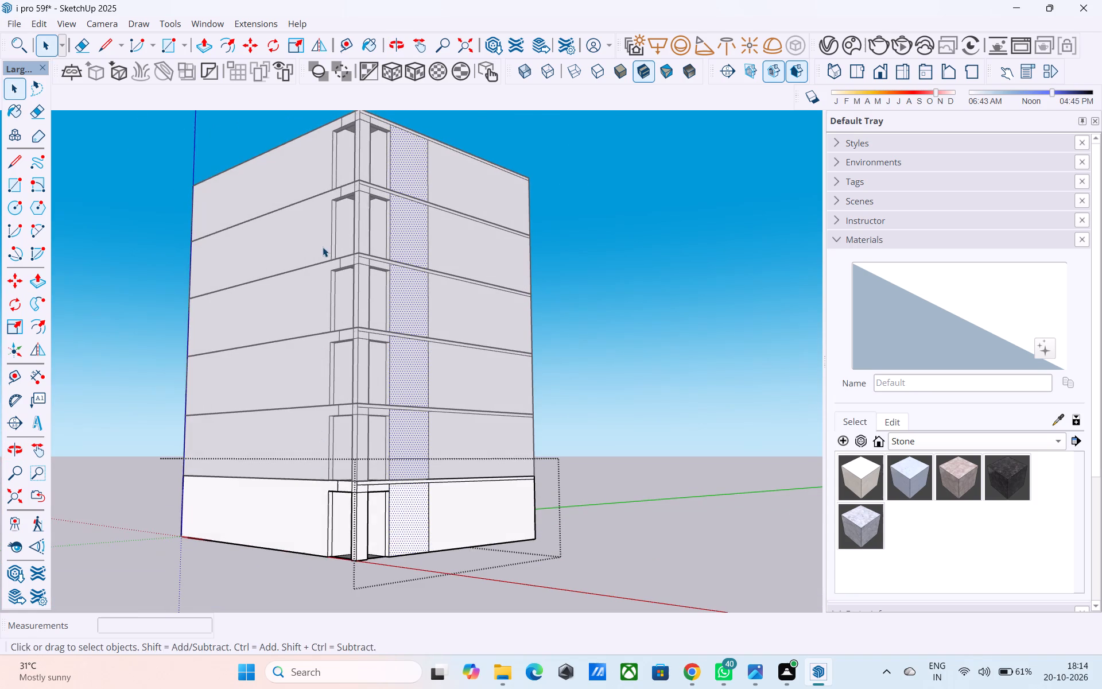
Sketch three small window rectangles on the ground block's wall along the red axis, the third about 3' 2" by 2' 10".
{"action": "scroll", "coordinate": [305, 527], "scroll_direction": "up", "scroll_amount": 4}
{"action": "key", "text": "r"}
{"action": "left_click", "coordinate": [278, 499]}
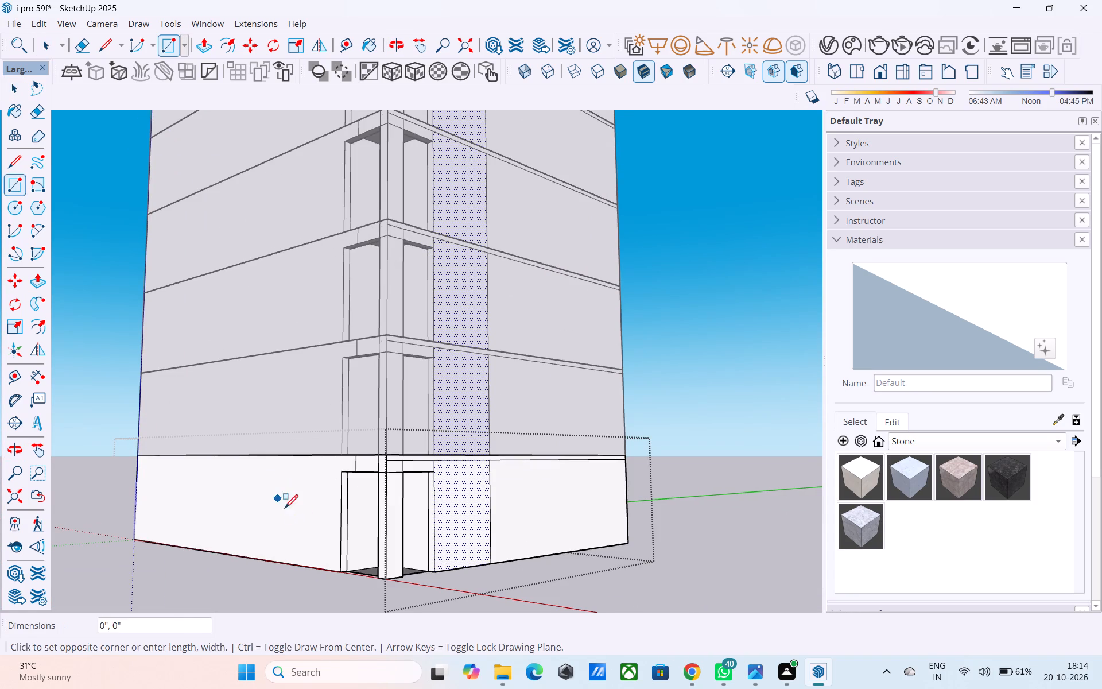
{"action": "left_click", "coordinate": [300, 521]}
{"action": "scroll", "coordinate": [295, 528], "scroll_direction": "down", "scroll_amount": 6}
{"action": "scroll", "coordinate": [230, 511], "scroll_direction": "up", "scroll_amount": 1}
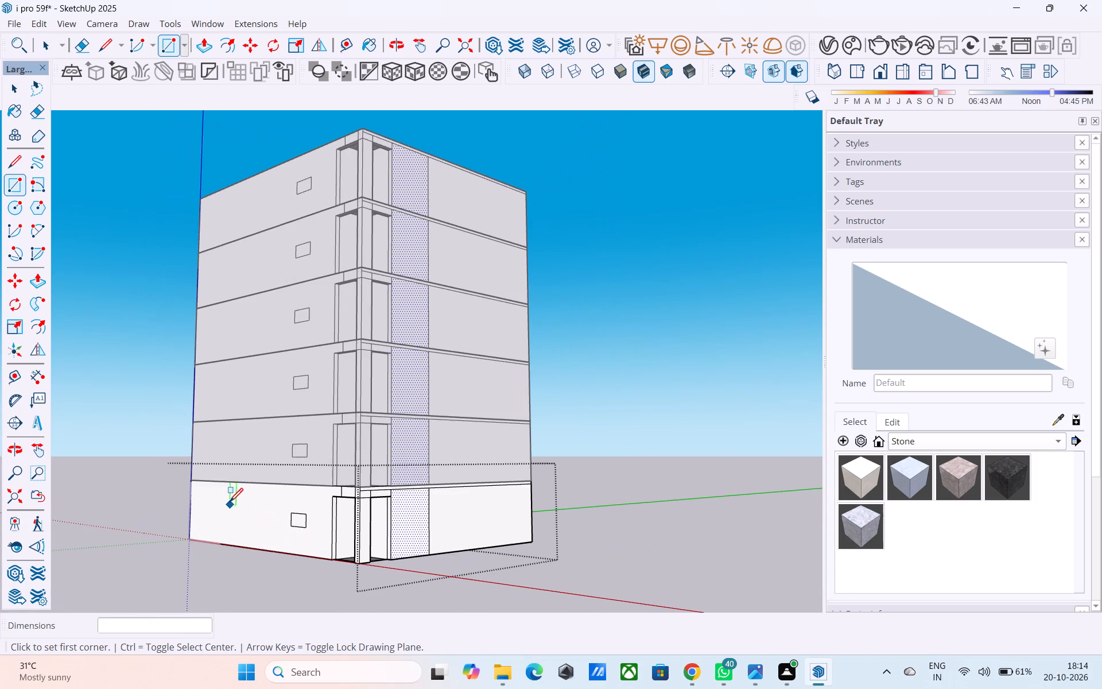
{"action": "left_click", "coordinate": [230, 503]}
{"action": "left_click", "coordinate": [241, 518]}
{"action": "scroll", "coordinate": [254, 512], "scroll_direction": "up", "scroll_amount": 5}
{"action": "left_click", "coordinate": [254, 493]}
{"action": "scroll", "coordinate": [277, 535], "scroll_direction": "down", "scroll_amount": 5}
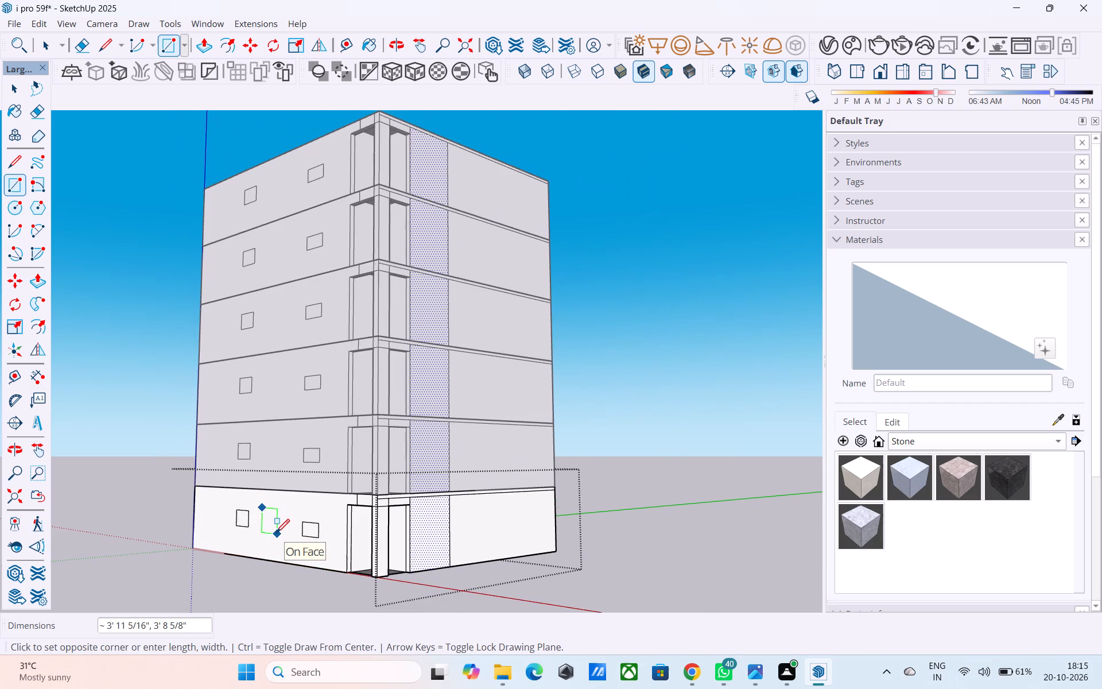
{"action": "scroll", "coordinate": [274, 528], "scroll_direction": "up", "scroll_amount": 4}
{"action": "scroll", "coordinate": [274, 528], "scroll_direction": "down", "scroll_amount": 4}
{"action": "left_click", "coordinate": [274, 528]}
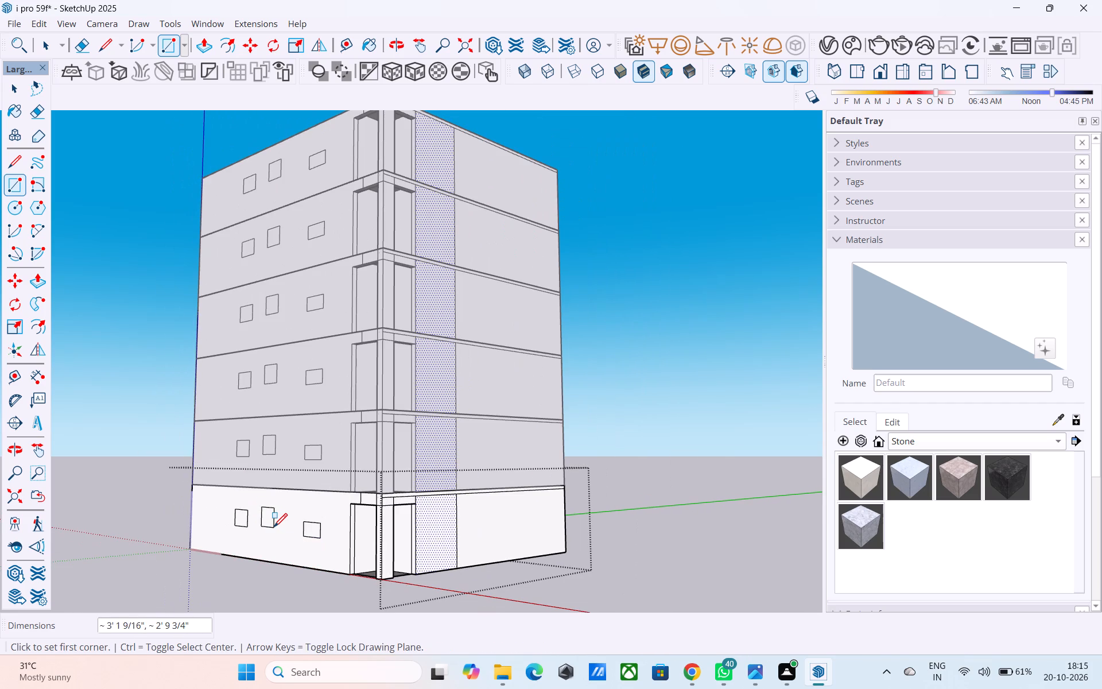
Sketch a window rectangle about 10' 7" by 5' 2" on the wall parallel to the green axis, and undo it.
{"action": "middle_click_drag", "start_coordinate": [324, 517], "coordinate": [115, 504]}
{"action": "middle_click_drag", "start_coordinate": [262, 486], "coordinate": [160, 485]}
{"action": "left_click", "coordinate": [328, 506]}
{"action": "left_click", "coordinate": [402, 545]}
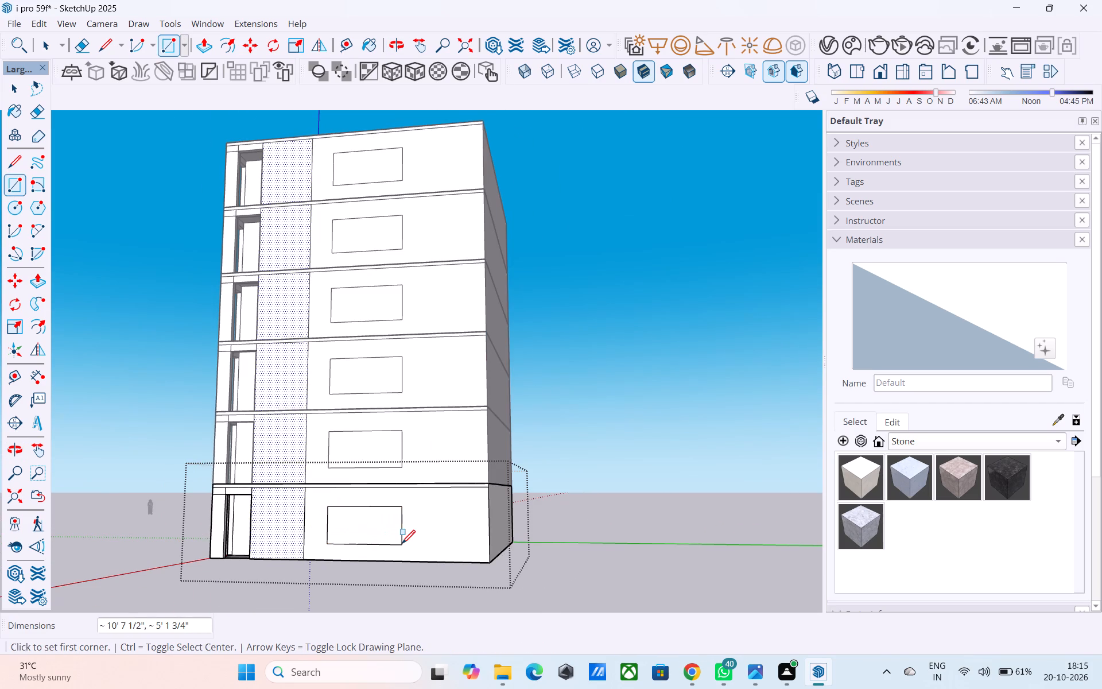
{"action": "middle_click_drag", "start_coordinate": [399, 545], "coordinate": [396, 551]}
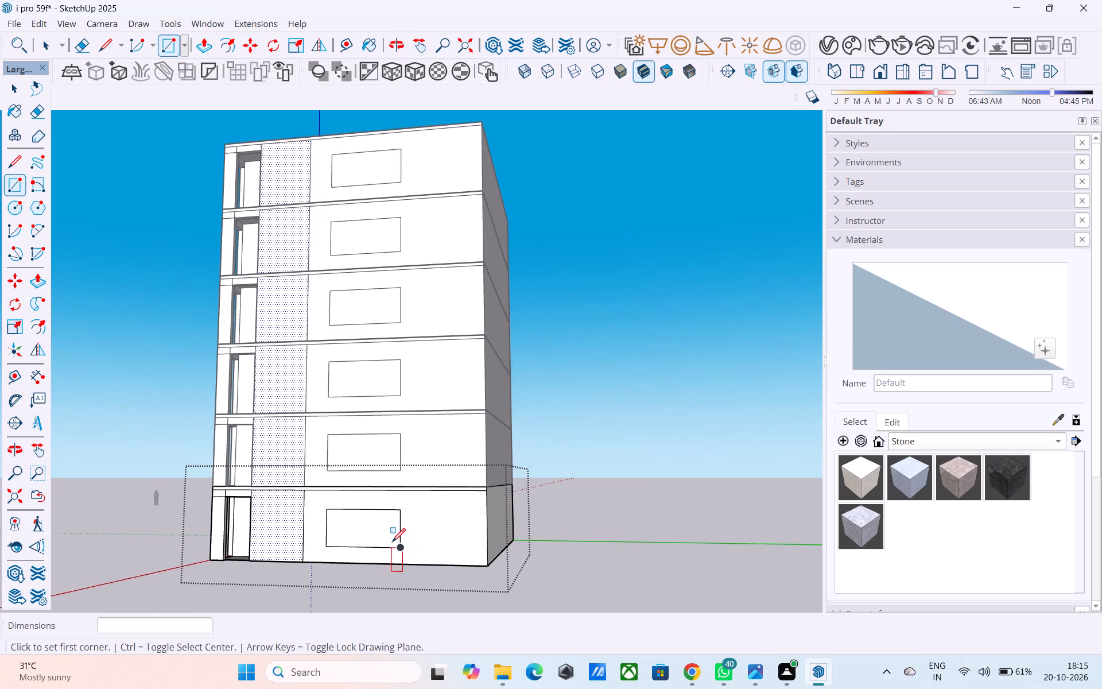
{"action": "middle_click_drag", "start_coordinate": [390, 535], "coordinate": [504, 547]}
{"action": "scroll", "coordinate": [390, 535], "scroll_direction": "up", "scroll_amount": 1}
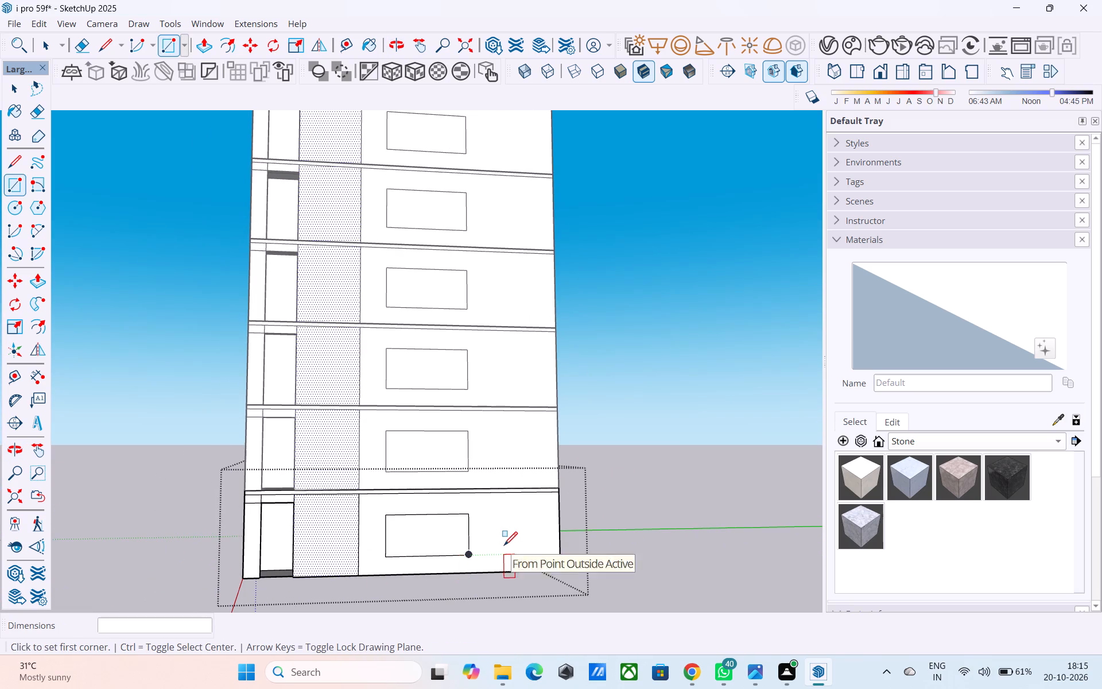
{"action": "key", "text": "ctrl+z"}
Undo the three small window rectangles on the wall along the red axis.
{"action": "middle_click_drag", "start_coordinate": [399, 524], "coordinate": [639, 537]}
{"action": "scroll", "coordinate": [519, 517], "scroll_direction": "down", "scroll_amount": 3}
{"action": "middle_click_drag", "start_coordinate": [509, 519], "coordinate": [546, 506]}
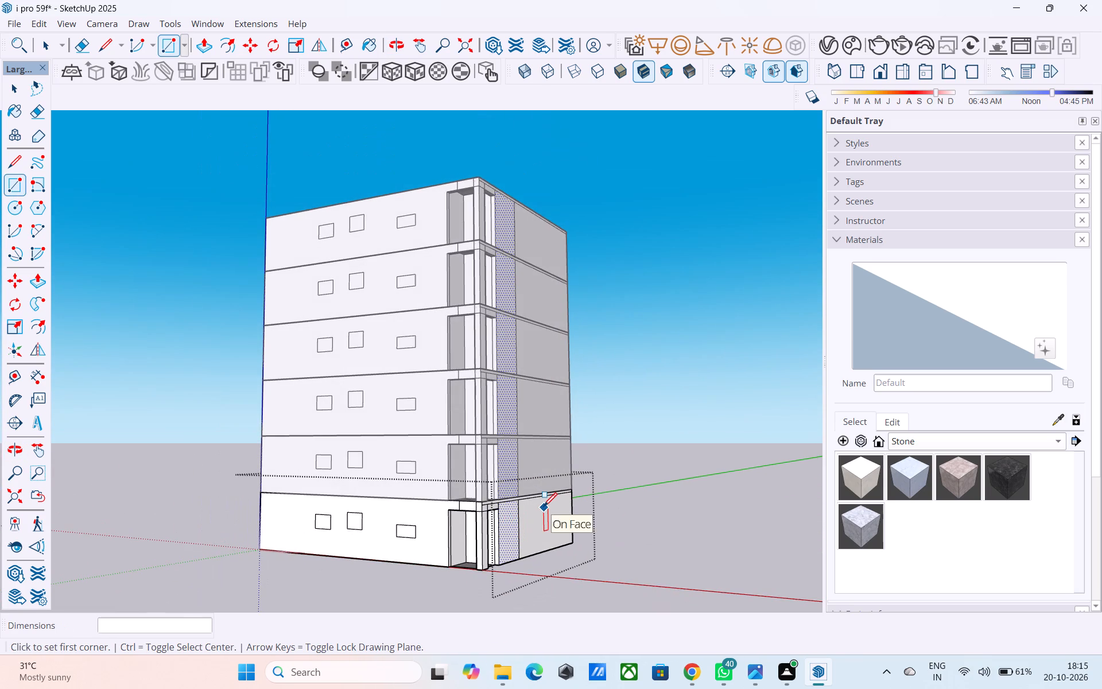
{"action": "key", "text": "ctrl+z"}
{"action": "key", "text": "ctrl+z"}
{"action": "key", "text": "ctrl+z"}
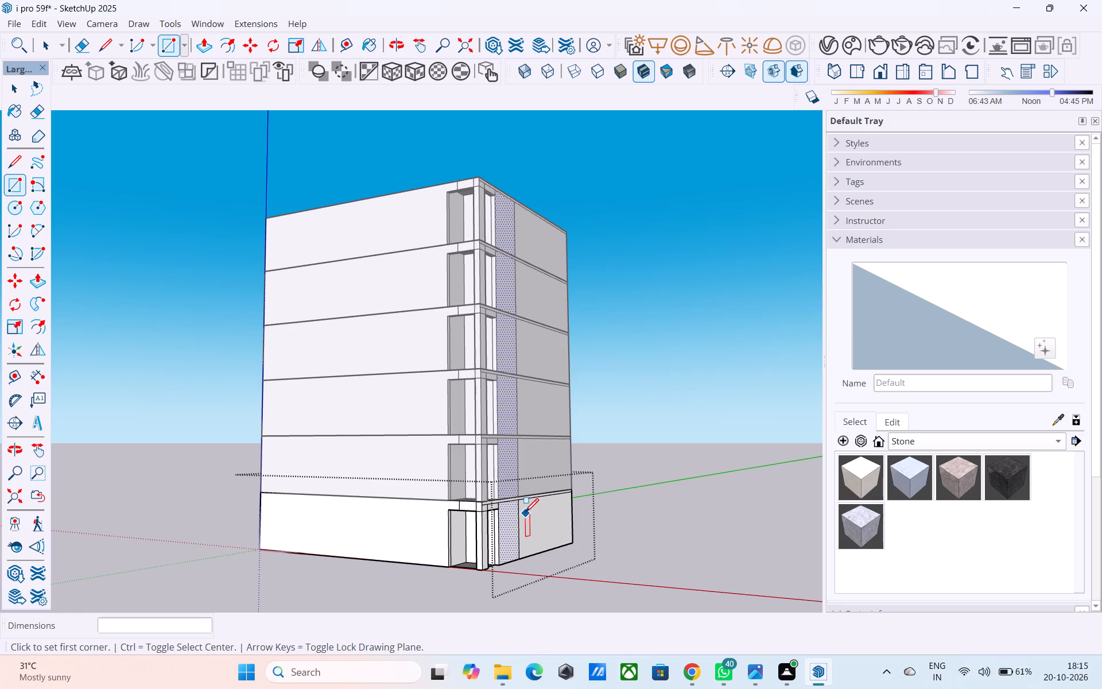
Examine the tower's corner openings and the adjoining wall strip on all storeys from several sides and heights.
{"action": "middle_click_drag", "start_coordinate": [517, 514], "coordinate": [443, 518]}
{"action": "scroll", "coordinate": [469, 545], "scroll_direction": "up", "scroll_amount": 5}
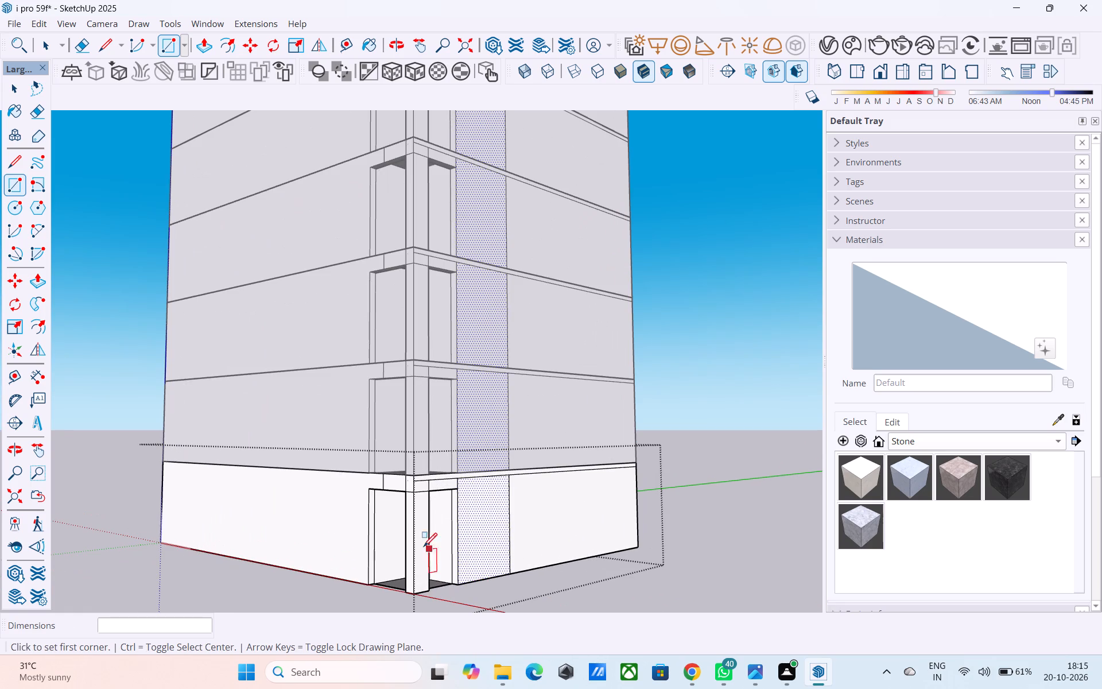
{"action": "scroll", "coordinate": [348, 502], "scroll_direction": "up", "scroll_amount": 1}
{"action": "scroll", "coordinate": [343, 498], "scroll_direction": "down", "scroll_amount": 6}
{"action": "middle_click_drag", "start_coordinate": [379, 478], "coordinate": [445, 489]}
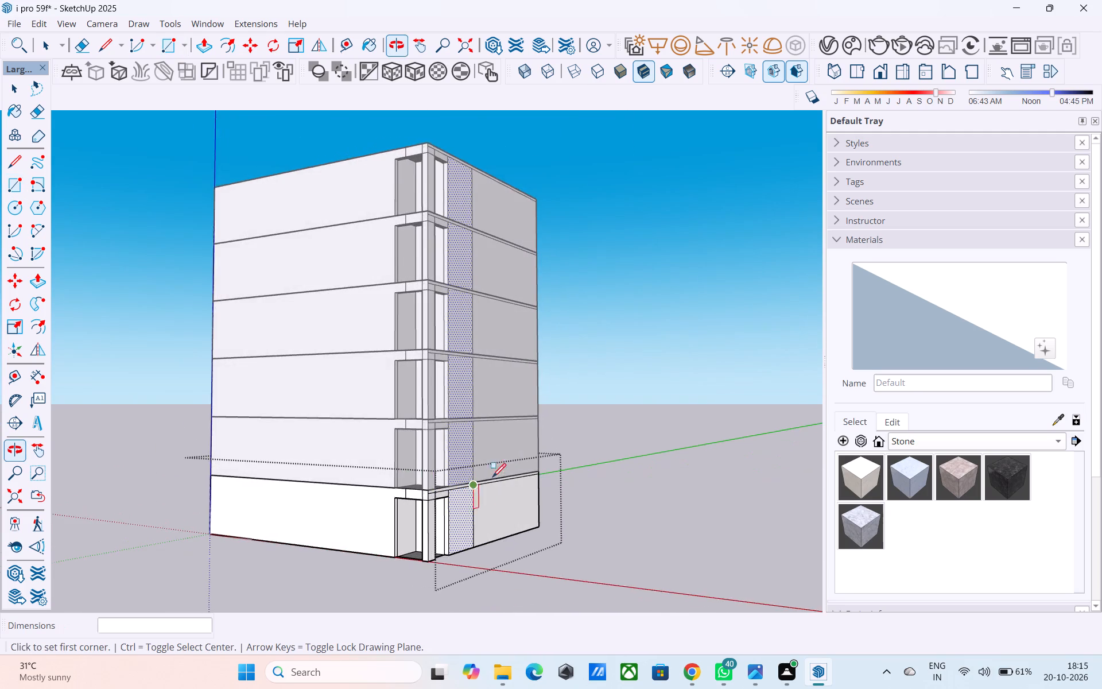
{"action": "scroll", "coordinate": [509, 463], "scroll_direction": "up", "scroll_amount": 5}
{"action": "scroll", "coordinate": [501, 471], "scroll_direction": "down", "scroll_amount": 1}
{"action": "middle_click_drag", "start_coordinate": [497, 477], "coordinate": [467, 512]}
{"action": "scroll", "coordinate": [470, 506], "scroll_direction": "down", "scroll_amount": 5}
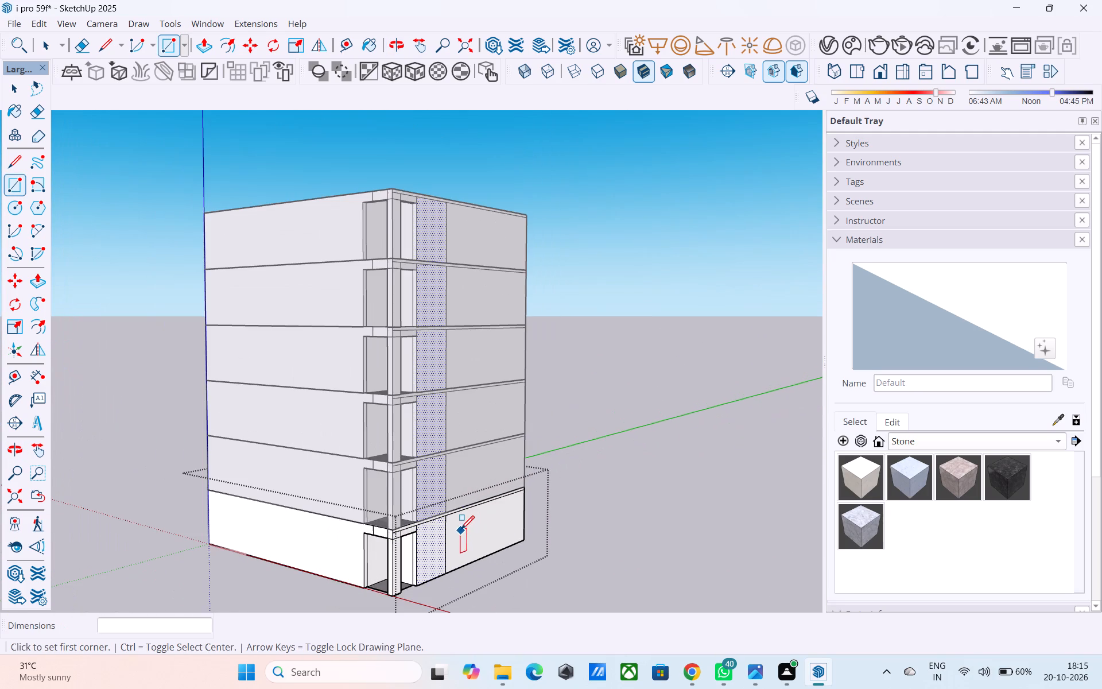
{"action": "middle_click_drag", "start_coordinate": [433, 498], "coordinate": [286, 502], "text": "shift"}
{"action": "middle_click_drag", "start_coordinate": [414, 527], "coordinate": [379, 459], "text": "shift"}
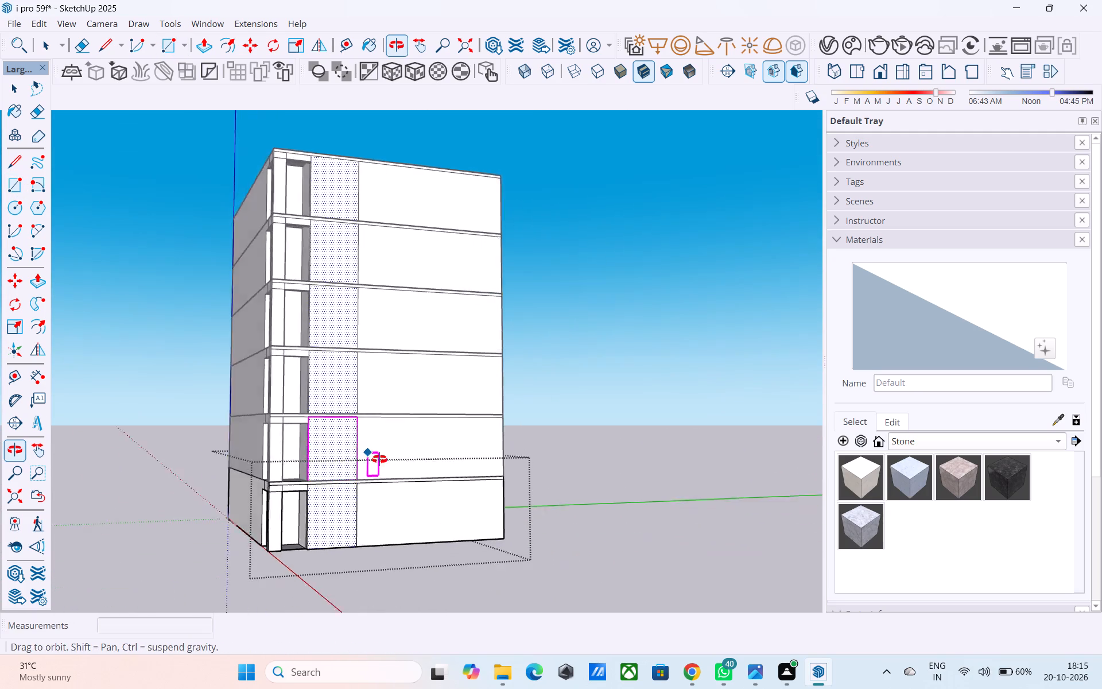
{"action": "middle_click_drag", "start_coordinate": [379, 459], "coordinate": [448, 465], "text": "shift"}
{"action": "middle_click_drag", "start_coordinate": [406, 484], "coordinate": [420, 432]}
{"action": "middle_click_drag", "start_coordinate": [410, 436], "coordinate": [491, 454]}
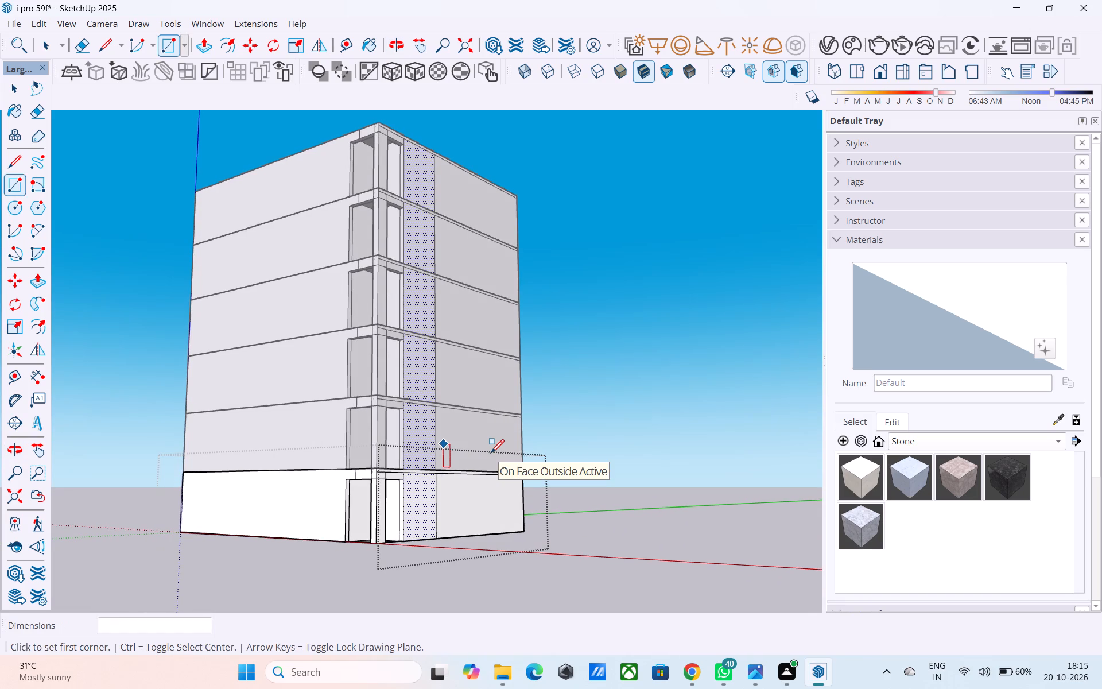
{"action": "middle_click_drag", "start_coordinate": [490, 453], "coordinate": [480, 562]}
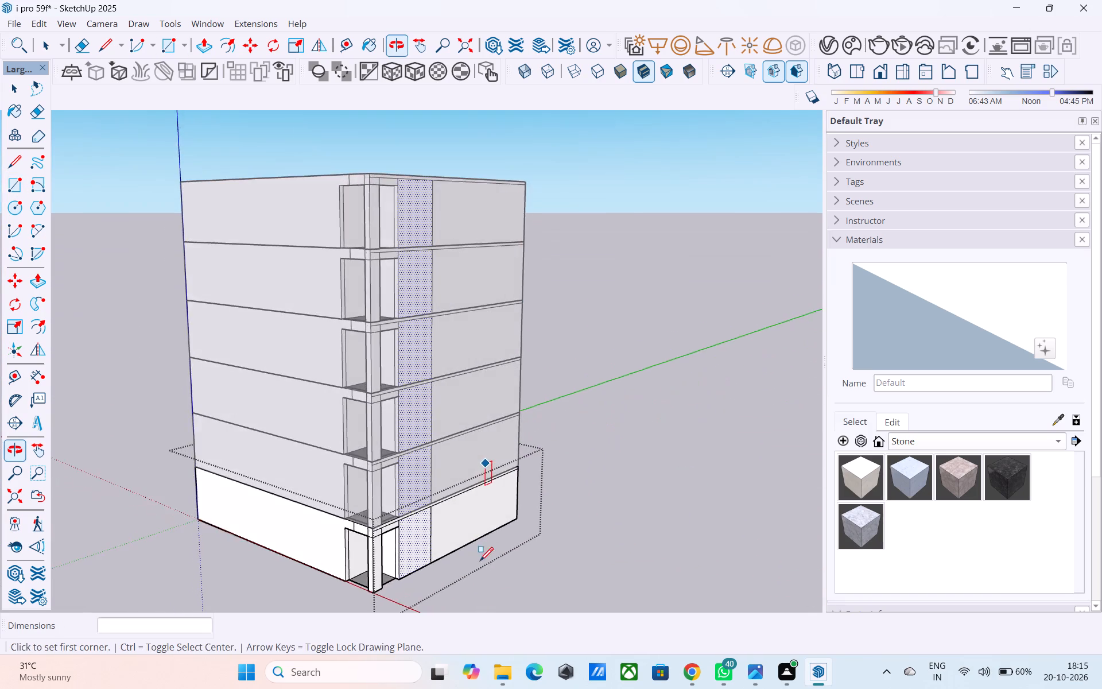
{"action": "scroll", "coordinate": [495, 503], "scroll_direction": "down", "scroll_amount": 3}
{"action": "middle_click_drag", "start_coordinate": [474, 496], "coordinate": [491, 560]}
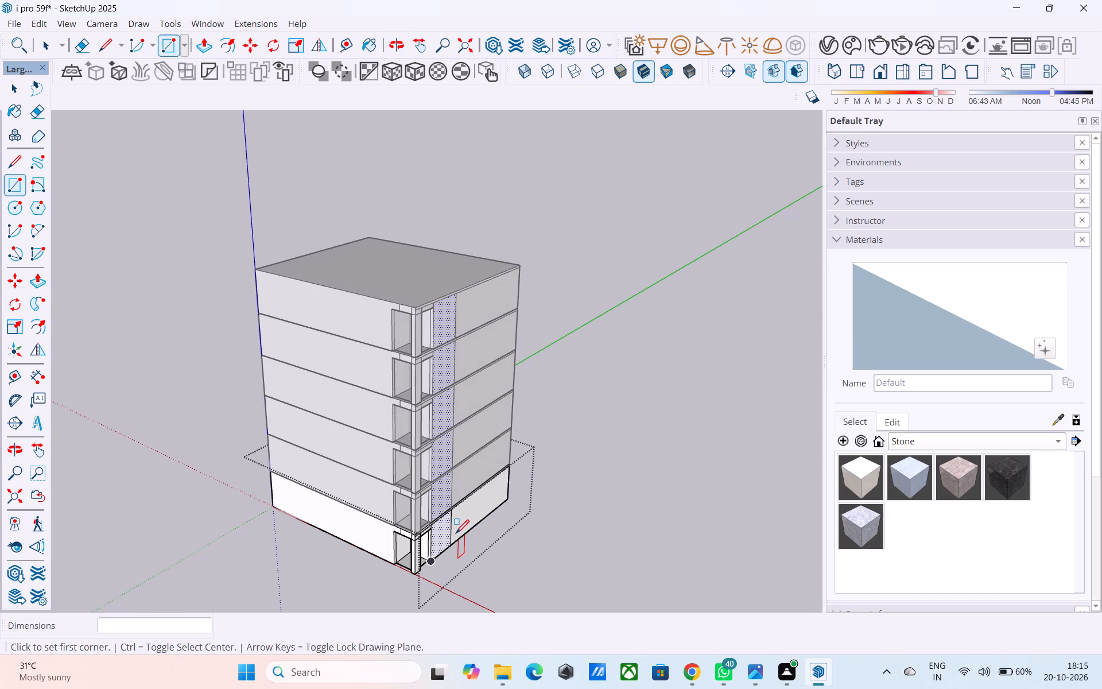
{"action": "middle_click_drag", "start_coordinate": [444, 531], "coordinate": [421, 454]}
{"action": "scroll", "coordinate": [421, 454], "scroll_direction": "up", "scroll_amount": 2}
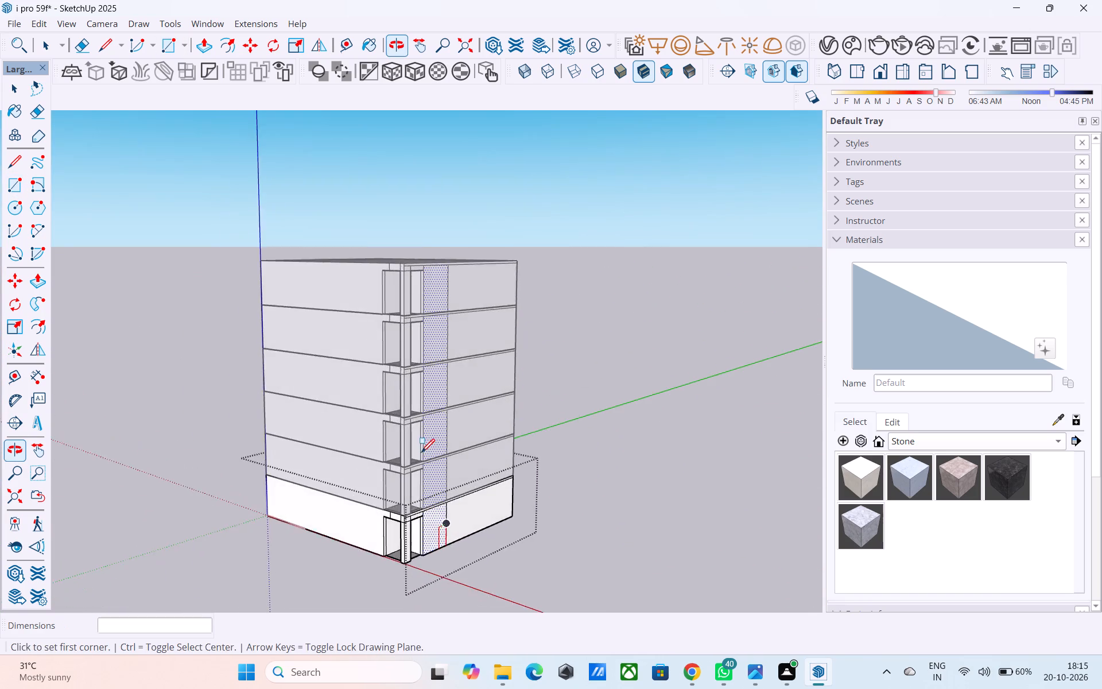
{"action": "scroll", "coordinate": [421, 454], "scroll_direction": "up", "scroll_amount": 1}
{"action": "middle_click", "coordinate": [405, 492]}
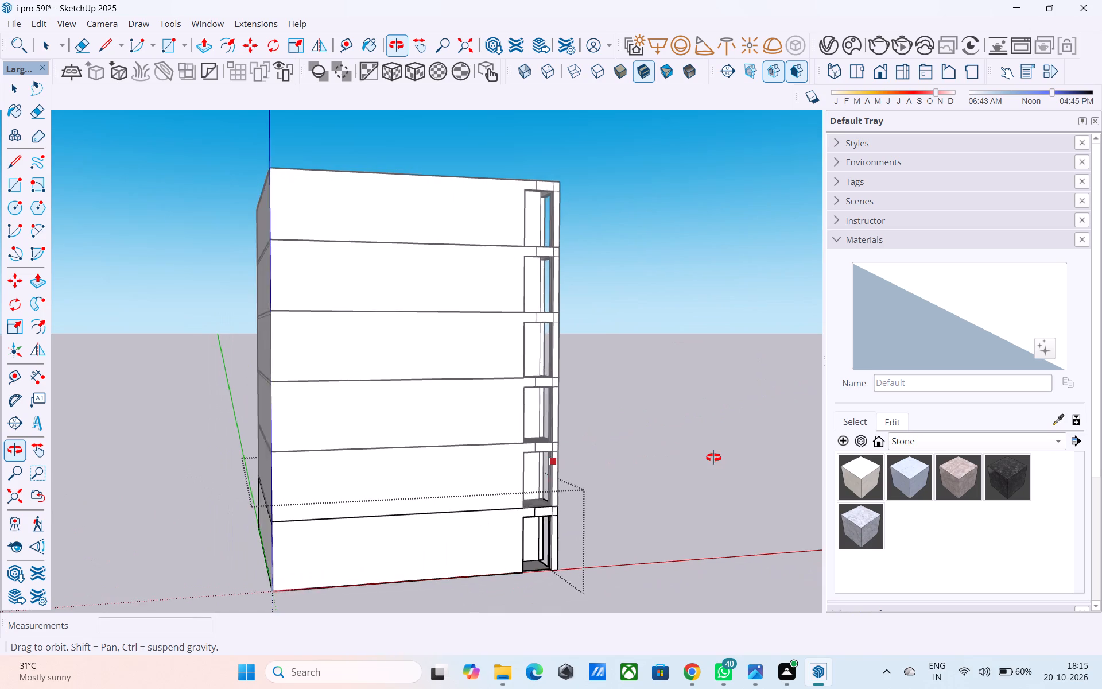
{"action": "middle_click_drag", "start_coordinate": [406, 420], "coordinate": [405, 408]}
{"action": "middle_click_drag", "start_coordinate": [442, 502], "coordinate": [432, 472]}
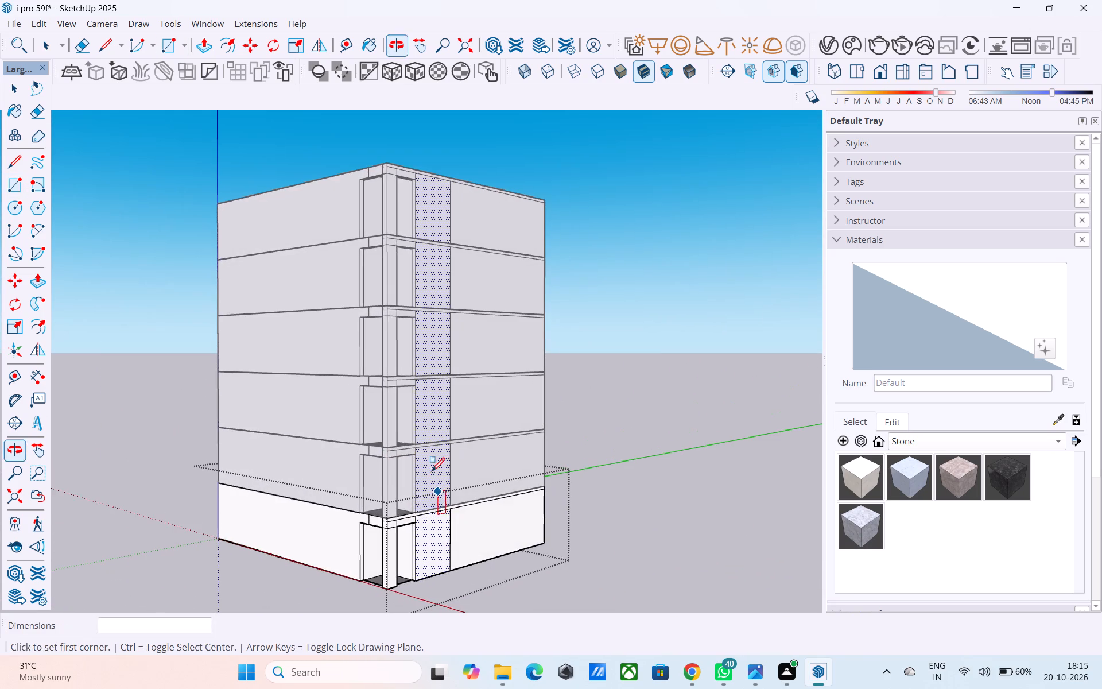
{"action": "scroll", "coordinate": [434, 474], "scroll_direction": "up", "scroll_amount": 4}
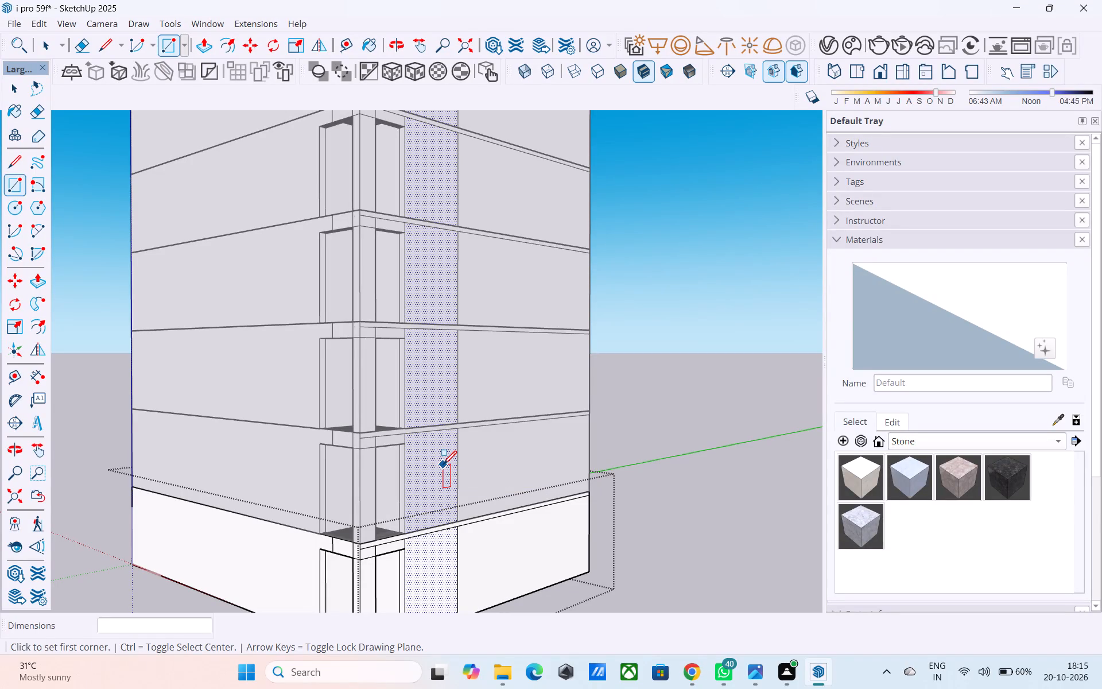
{"action": "middle_click_drag", "start_coordinate": [439, 463], "coordinate": [440, 427]}
{"action": "scroll", "coordinate": [441, 420], "scroll_direction": "down", "scroll_amount": 5}
{"action": "middle_click_drag", "start_coordinate": [441, 431], "coordinate": [465, 549]}
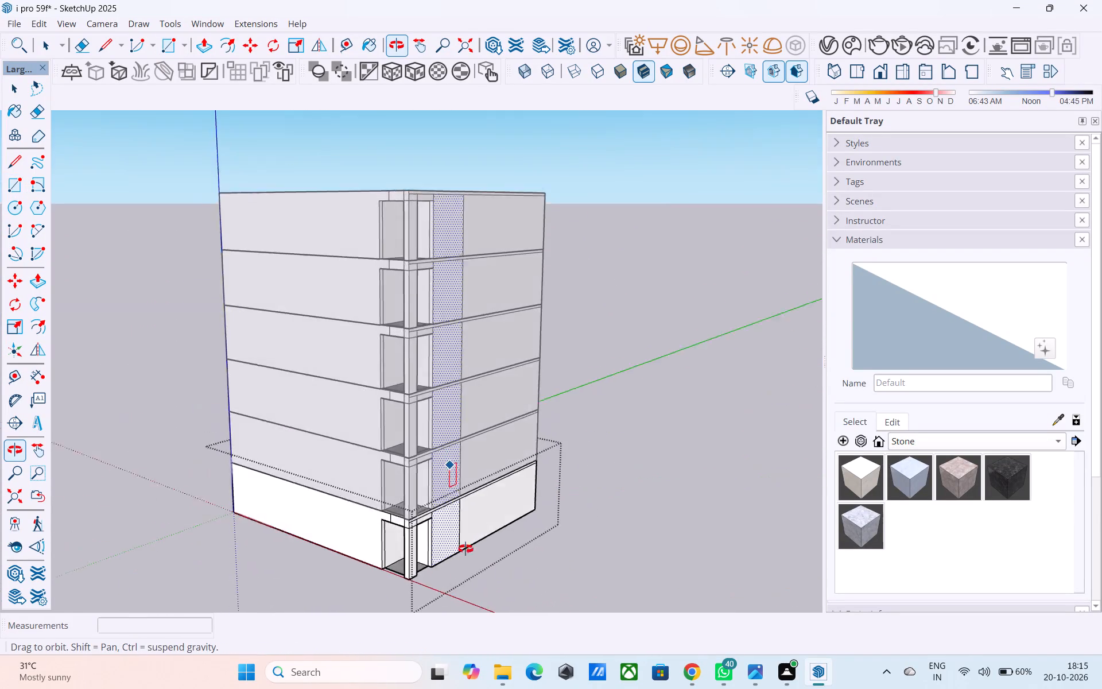
{"action": "middle_click_drag", "start_coordinate": [465, 549], "coordinate": [468, 607]}
{"action": "middle_click_drag", "start_coordinate": [410, 475], "coordinate": [506, 556]}
{"action": "middle_click_drag", "start_coordinate": [498, 545], "coordinate": [400, 496]}
{"action": "middle_click_drag", "start_coordinate": [428, 489], "coordinate": [397, 478]}
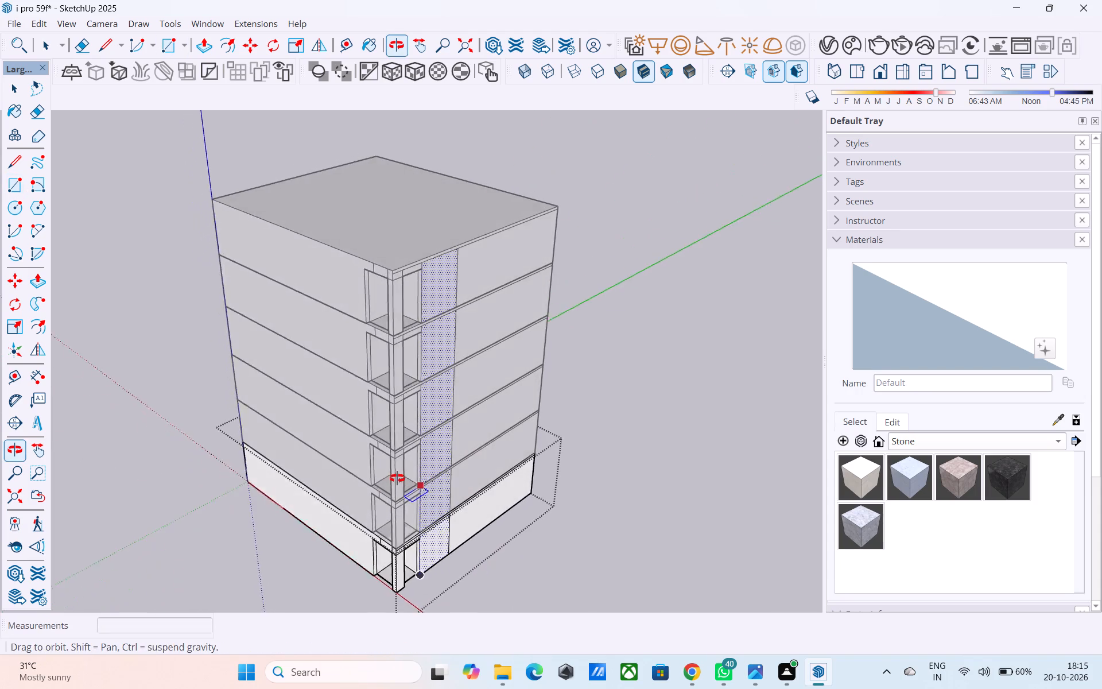
{"action": "middle_click_drag", "start_coordinate": [397, 478], "coordinate": [395, 473]}
{"action": "scroll", "coordinate": [406, 457], "scroll_direction": "up", "scroll_amount": 6}
{"action": "scroll", "coordinate": [414, 455], "scroll_direction": "down", "scroll_amount": 4}
{"action": "middle_click_drag", "start_coordinate": [414, 454], "coordinate": [301, 447]}
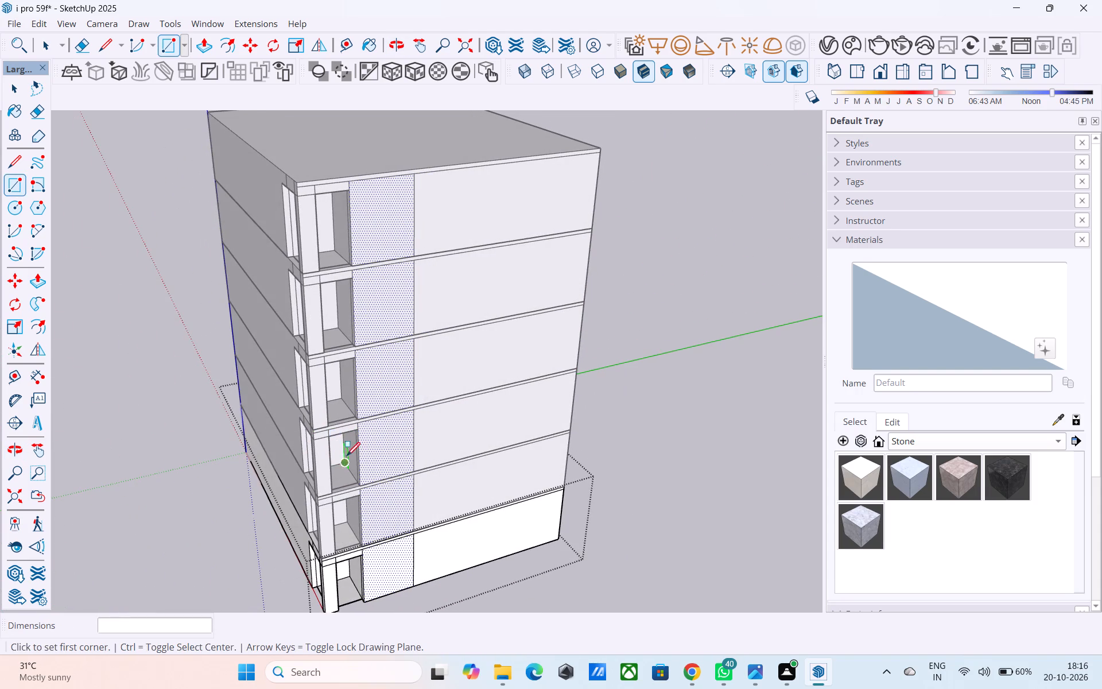
{"action": "middle_click_drag", "start_coordinate": [350, 444], "coordinate": [385, 385]}
{"action": "middle_click_drag", "start_coordinate": [387, 443], "coordinate": [344, 408], "text": "shift"}
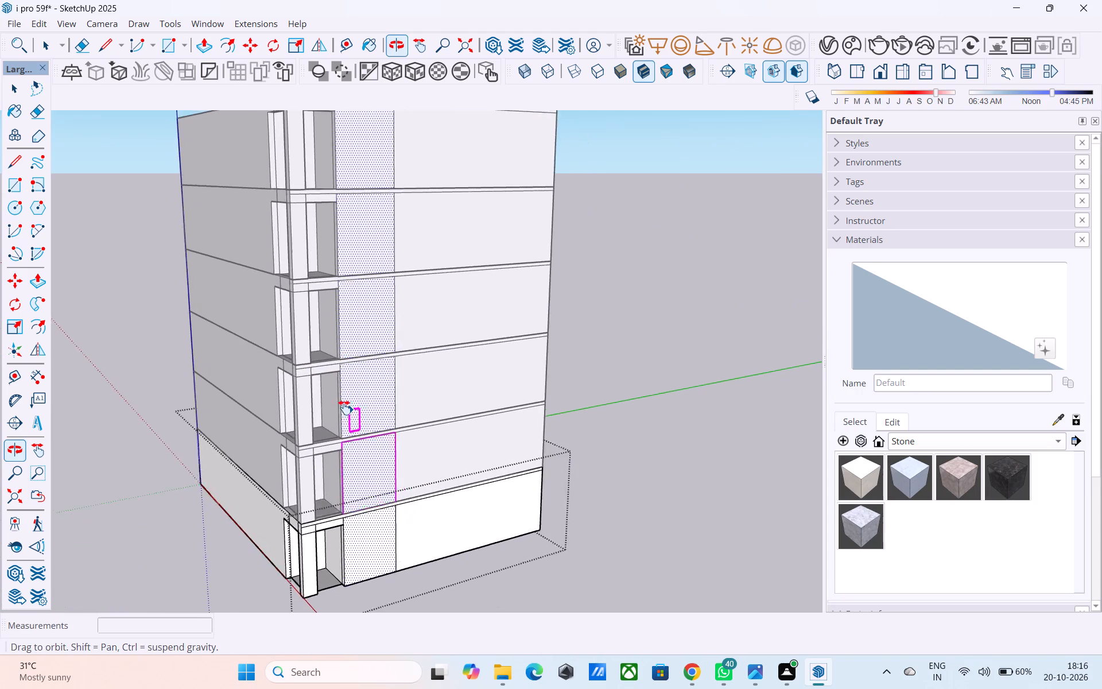
{"action": "middle_click_drag", "start_coordinate": [344, 408], "coordinate": [381, 386], "text": "shift"}
Copy the vertical edge on the ground block's wall along the green axis 1' farther from the corner opening.
{"action": "key", "text": "space"}
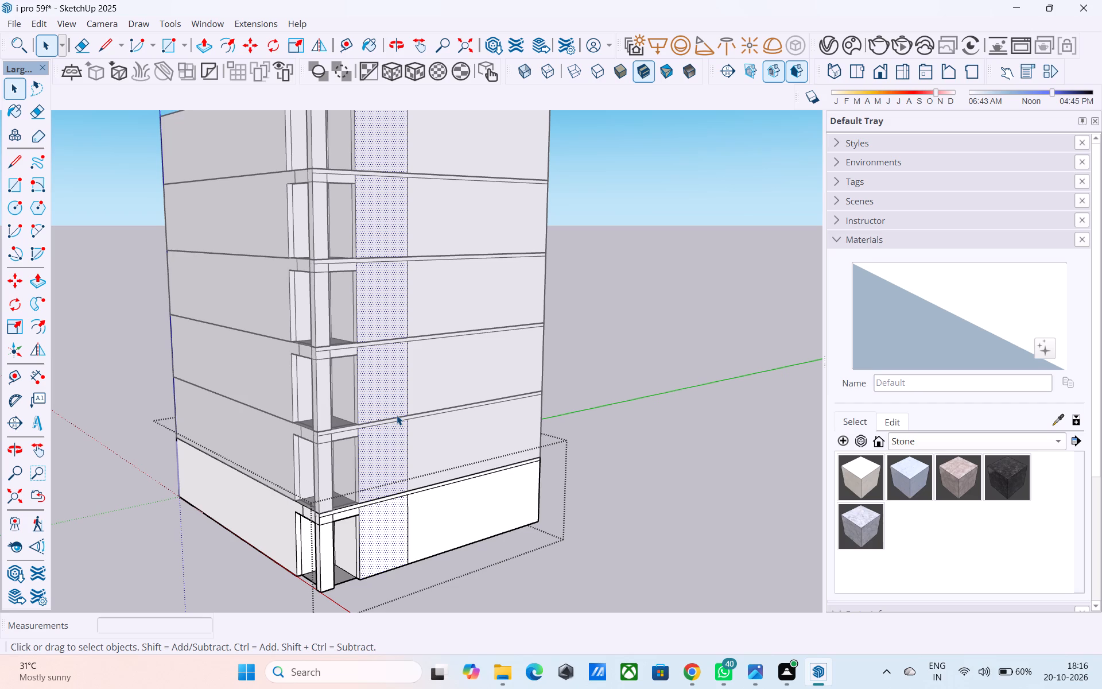
{"action": "middle_click_drag", "start_coordinate": [397, 415], "coordinate": [358, 390]}
{"action": "scroll", "coordinate": [394, 486], "scroll_direction": "up", "scroll_amount": 2}
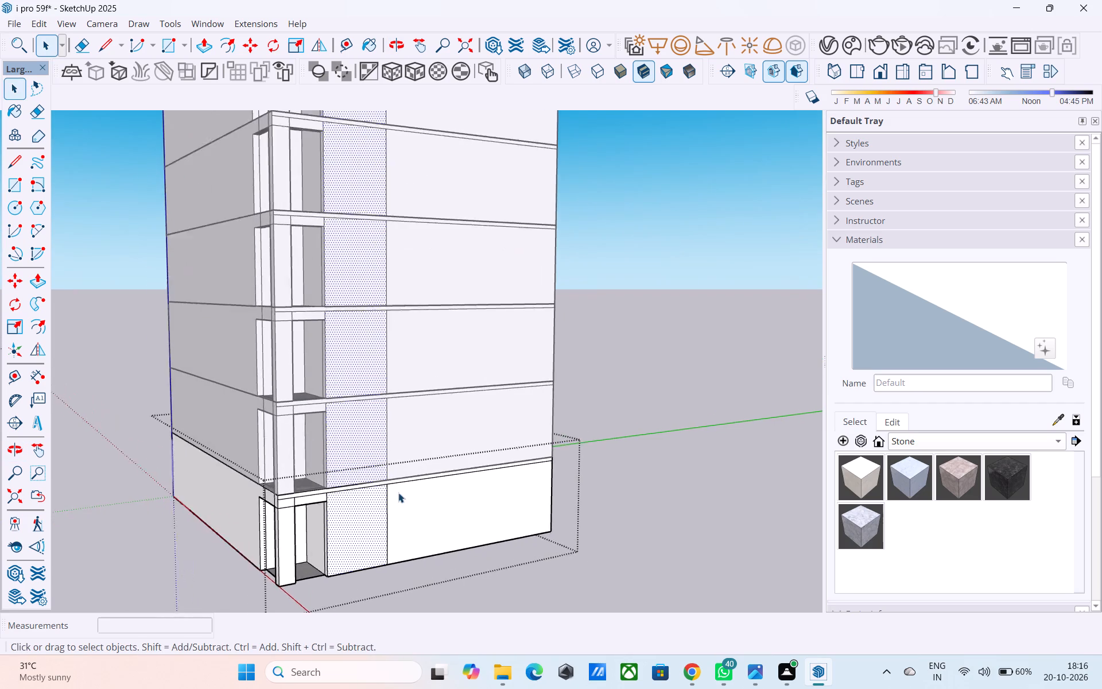
{"action": "left_click", "coordinate": [384, 510]}
{"action": "left_click", "coordinate": [384, 512]}
{"action": "left_click", "coordinate": [385, 513]}
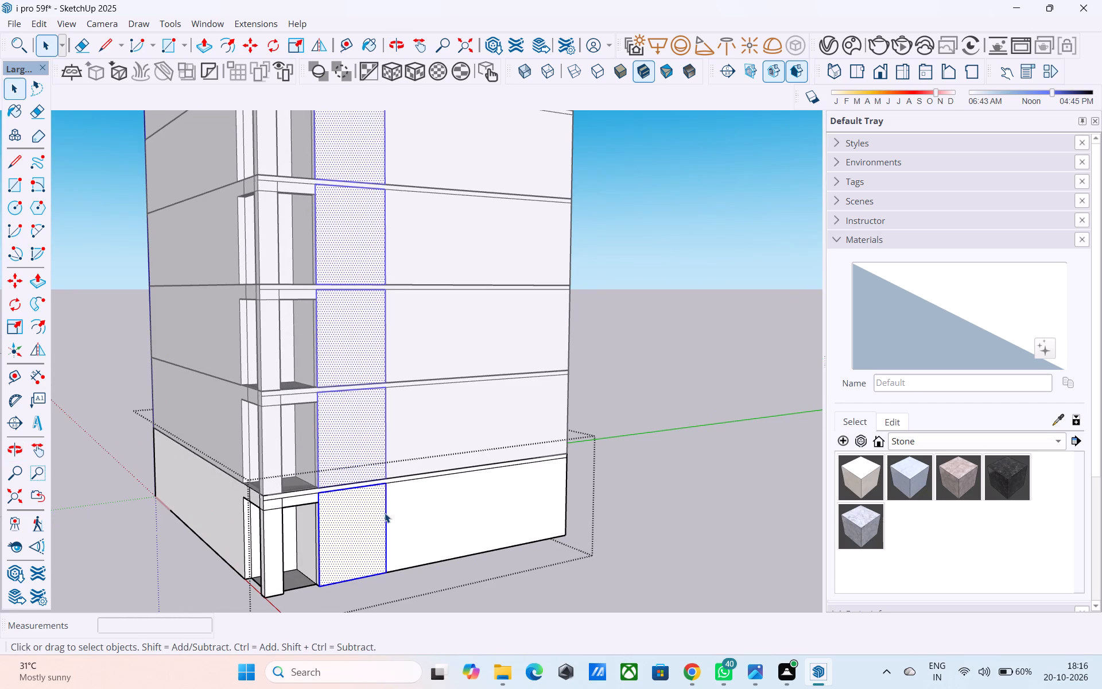
{"action": "key", "text": "m"}
{"action": "scroll", "coordinate": [399, 591], "scroll_direction": "up", "scroll_amount": 5}
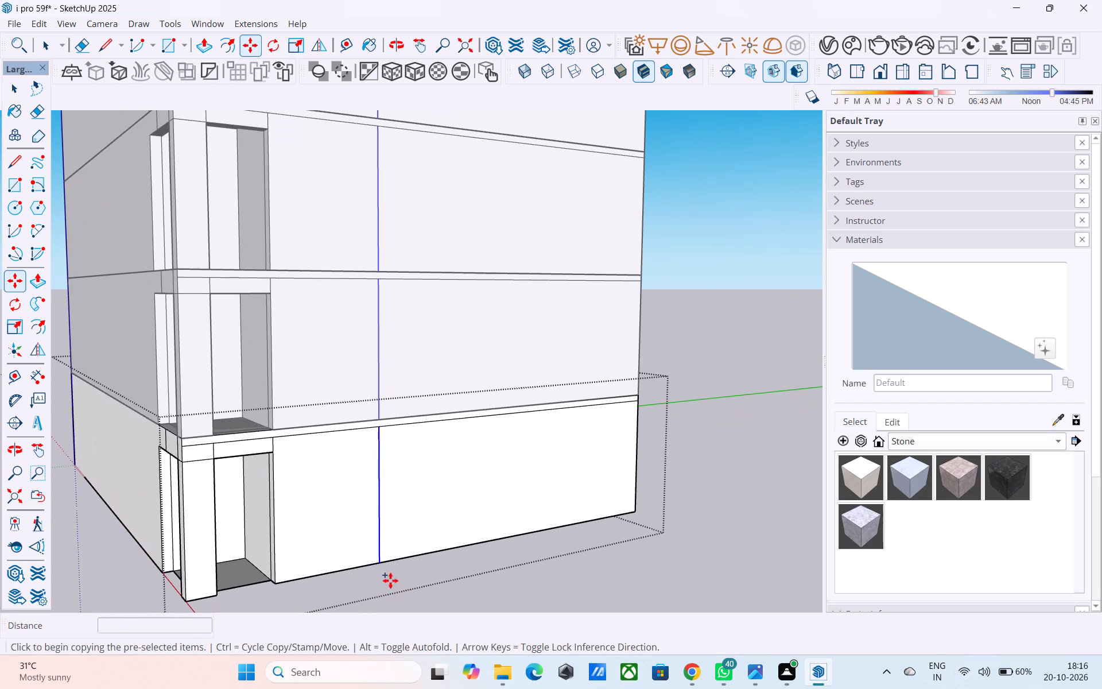
{"action": "left_click", "coordinate": [381, 565]}
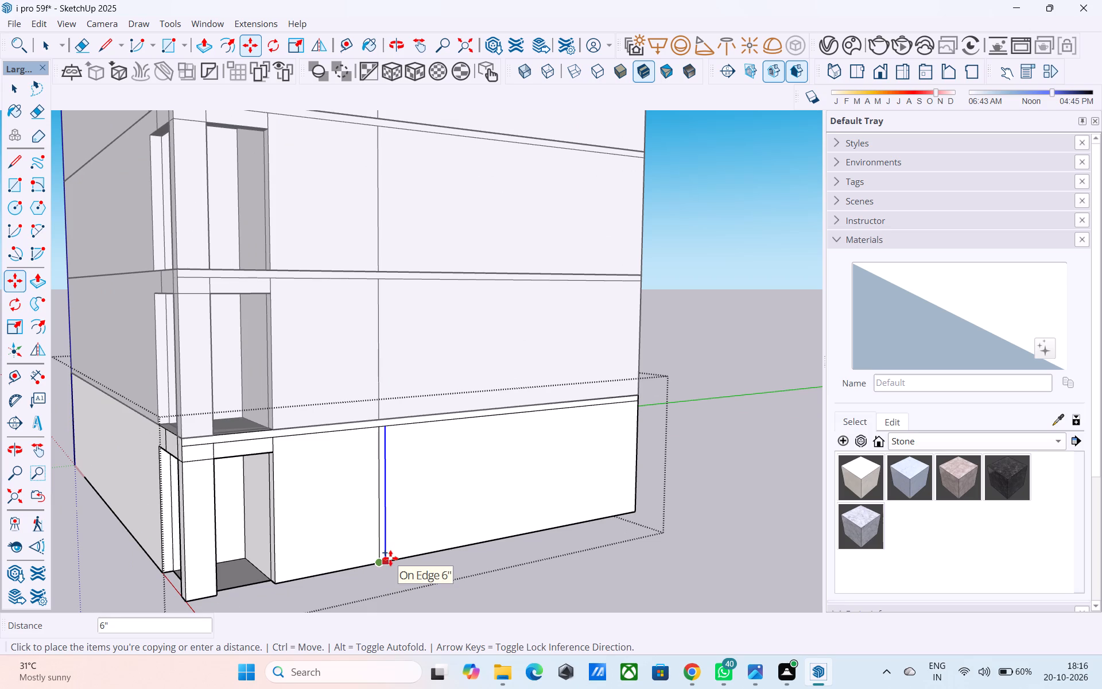
{"action": "type", "text": "1'"}
{"action": "key", "text": "Return"}
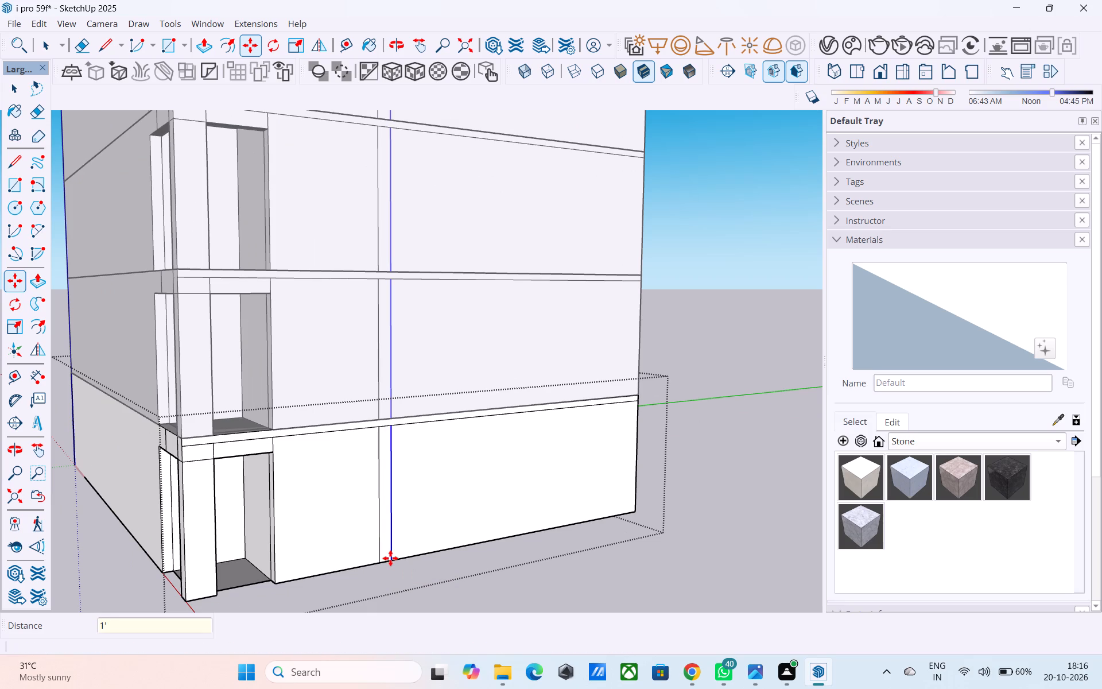
Examine the narrow vertical strip on the wall along the green axis, across the storeys and beside the corner openings.
{"action": "scroll", "coordinate": [342, 540], "scroll_direction": "down", "scroll_amount": 10}
{"action": "middle_click_drag", "start_coordinate": [386, 528], "coordinate": [391, 562]}
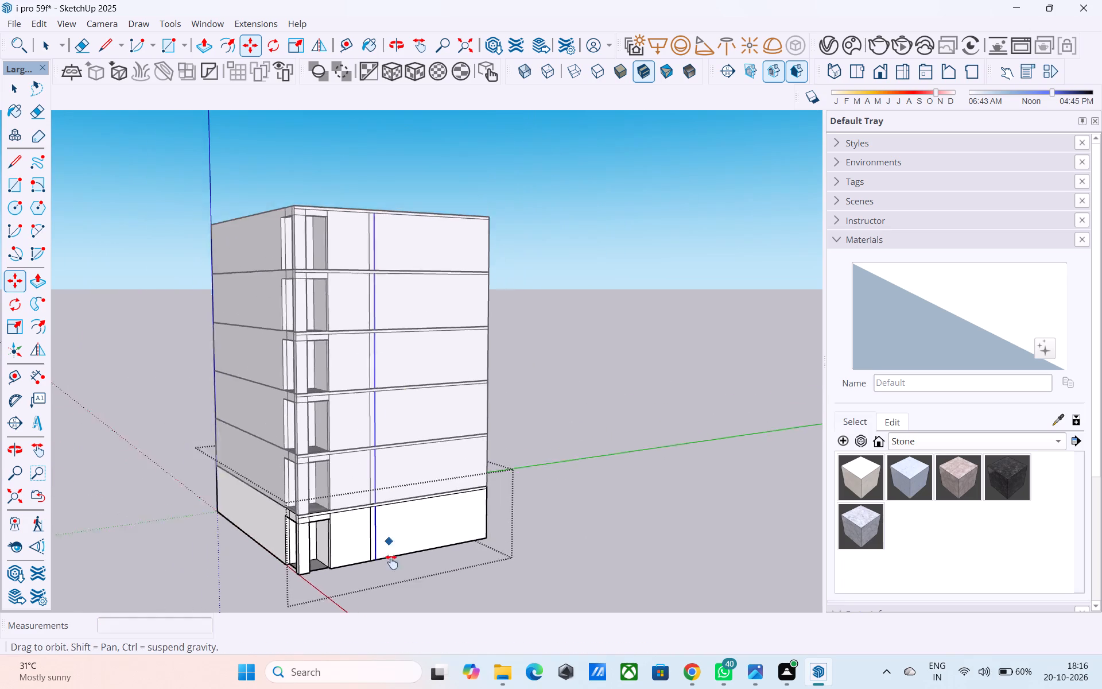
{"action": "middle_click_drag", "start_coordinate": [391, 562], "coordinate": [355, 540]}
{"action": "scroll", "coordinate": [366, 549], "scroll_direction": "up", "scroll_amount": 5}
{"action": "middle_click_drag", "start_coordinate": [357, 566], "coordinate": [339, 509]}
{"action": "scroll", "coordinate": [331, 512], "scroll_direction": "up", "scroll_amount": 3}
{"action": "key", "text": "space"}
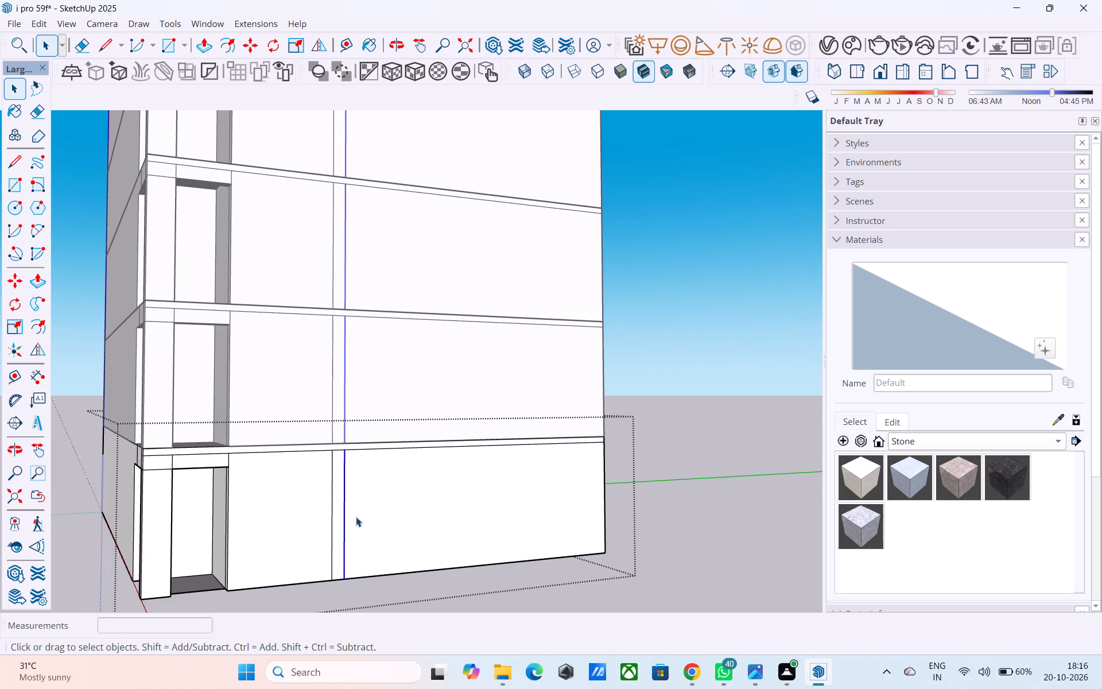
{"action": "middle_click_drag", "start_coordinate": [356, 517], "coordinate": [337, 509]}
{"action": "scroll", "coordinate": [340, 510], "scroll_direction": "down", "scroll_amount": 4}
{"action": "middle_click_drag", "start_coordinate": [340, 509], "coordinate": [375, 541]}
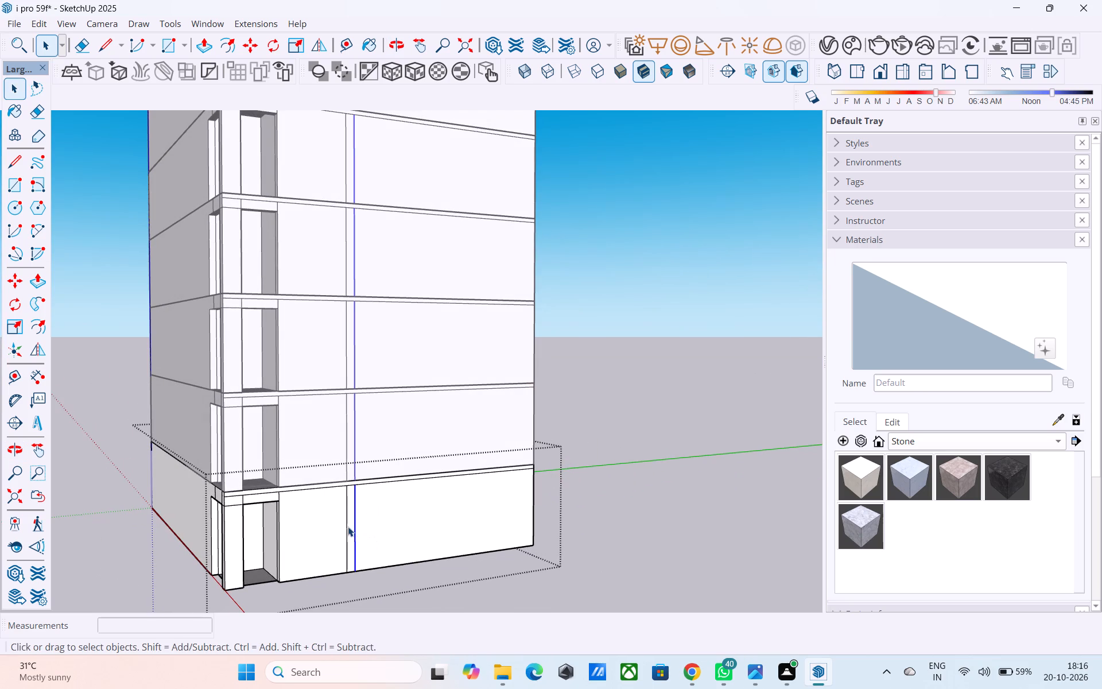
{"action": "middle_click_drag", "start_coordinate": [340, 557], "coordinate": [354, 537]}
{"action": "scroll", "coordinate": [232, 435], "scroll_direction": "down", "scroll_amount": 3}
{"action": "middle_click_drag", "start_coordinate": [255, 473], "coordinate": [387, 451]}
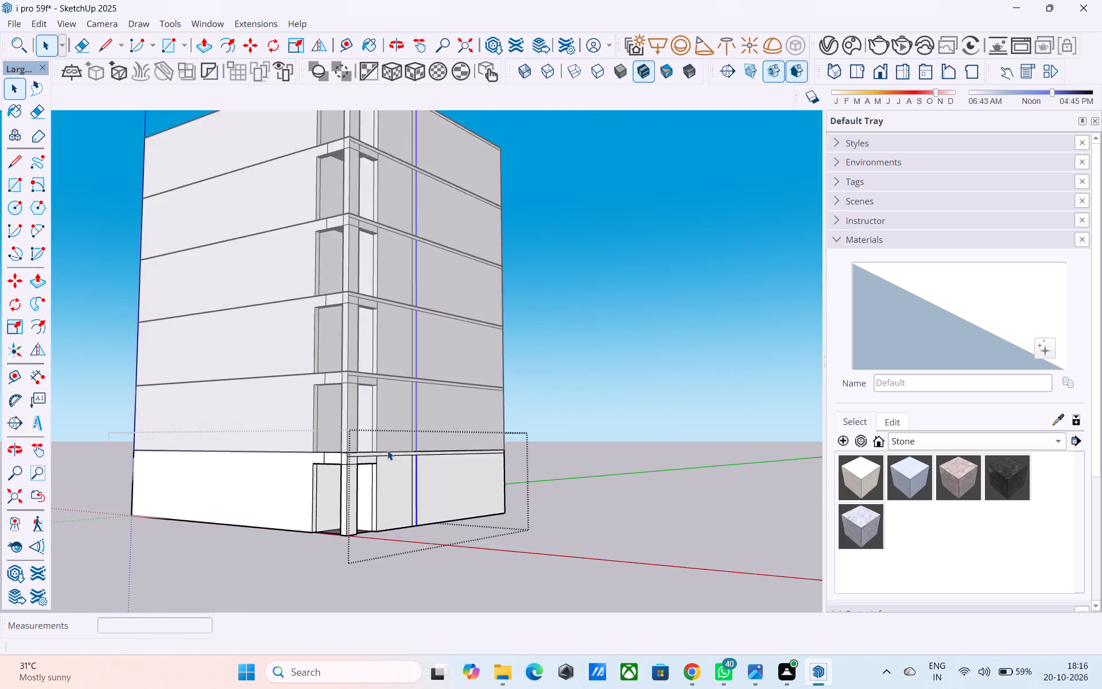
{"action": "scroll", "coordinate": [387, 450], "scroll_direction": "up", "scroll_amount": 5}
{"action": "scroll", "coordinate": [370, 466], "scroll_direction": "down", "scroll_amount": 2}
{"action": "middle_click_drag", "start_coordinate": [368, 465], "coordinate": [351, 453]}
{"action": "scroll", "coordinate": [324, 435], "scroll_direction": "down", "scroll_amount": 4}
{"action": "middle_click_drag", "start_coordinate": [302, 446], "coordinate": [325, 528]}
{"action": "scroll", "coordinate": [255, 439], "scroll_direction": "down", "scroll_amount": 3}
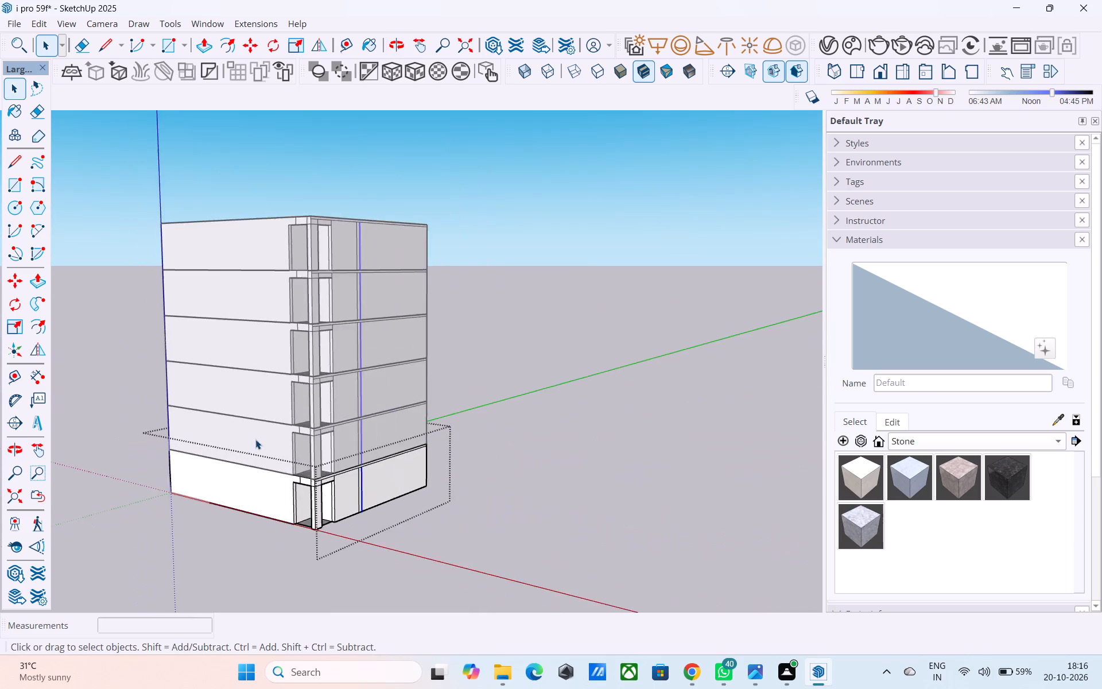
{"action": "scroll", "coordinate": [419, 482], "scroll_direction": "up", "scroll_amount": 5}
{"action": "middle_click_drag", "start_coordinate": [372, 509], "coordinate": [402, 462]}
{"action": "scroll", "coordinate": [517, 445], "scroll_direction": "down", "scroll_amount": 5}
{"action": "middle_click_drag", "start_coordinate": [463, 505], "coordinate": [369, 506]}
{"action": "scroll", "coordinate": [354, 497], "scroll_direction": "up", "scroll_amount": 6}
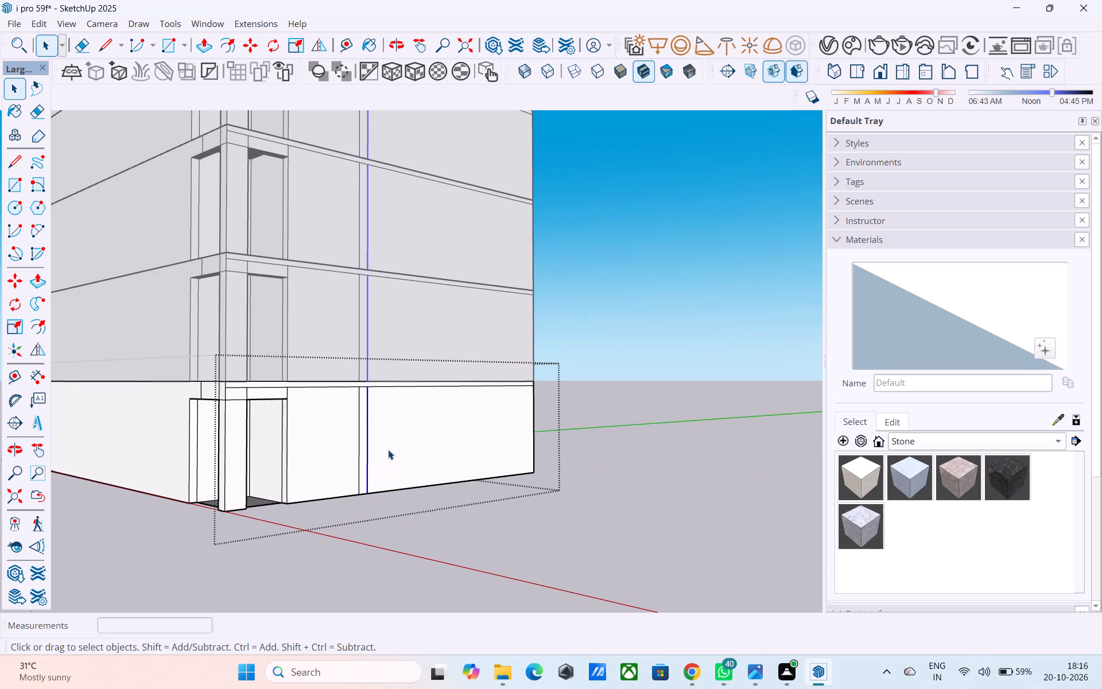
{"action": "scroll", "coordinate": [413, 444], "scroll_direction": "down", "scroll_amount": 1}
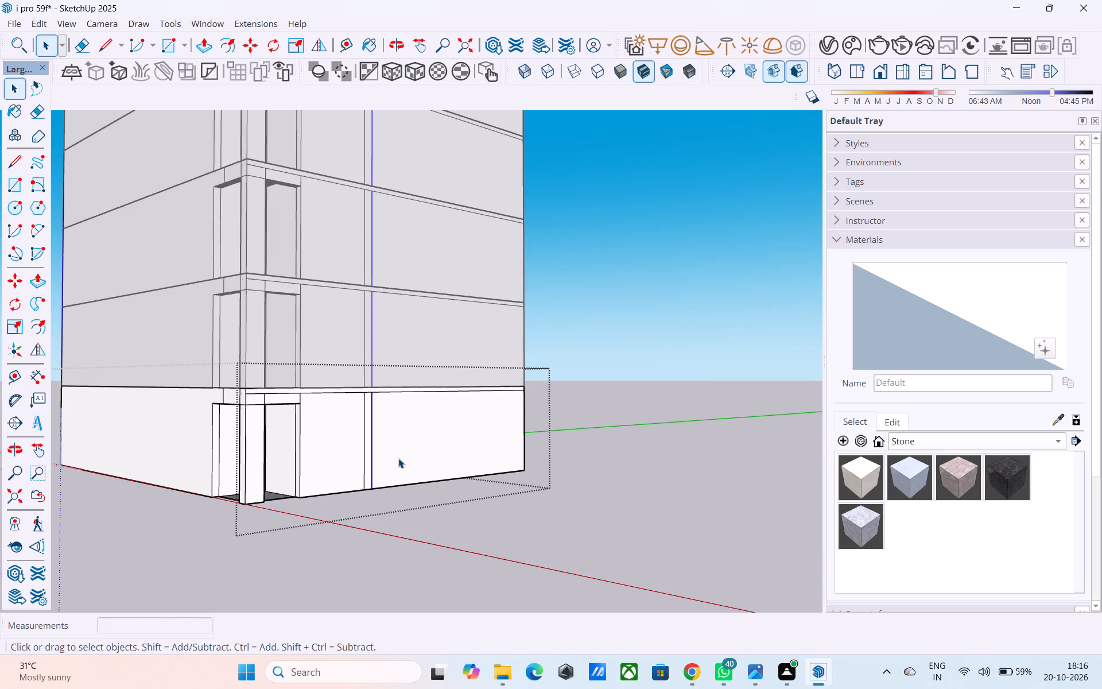
{"action": "middle_click_drag", "start_coordinate": [390, 470], "coordinate": [375, 473]}
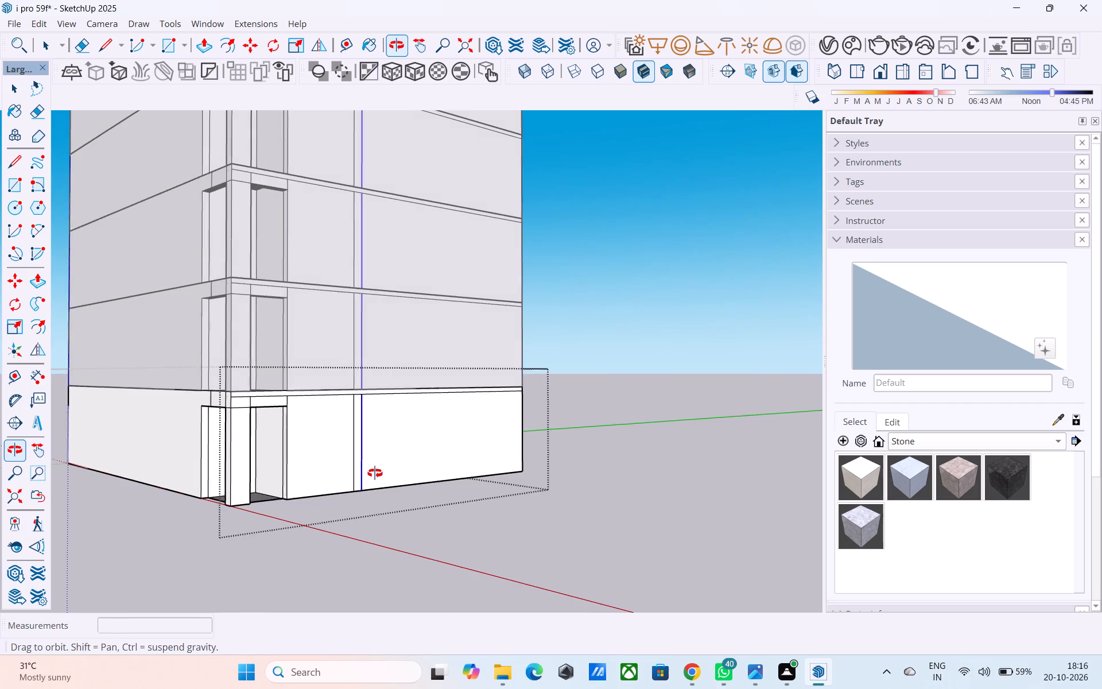
{"action": "middle_click_drag", "start_coordinate": [375, 473], "coordinate": [378, 492]}
{"action": "middle_click_drag", "start_coordinate": [378, 494], "coordinate": [324, 505]}
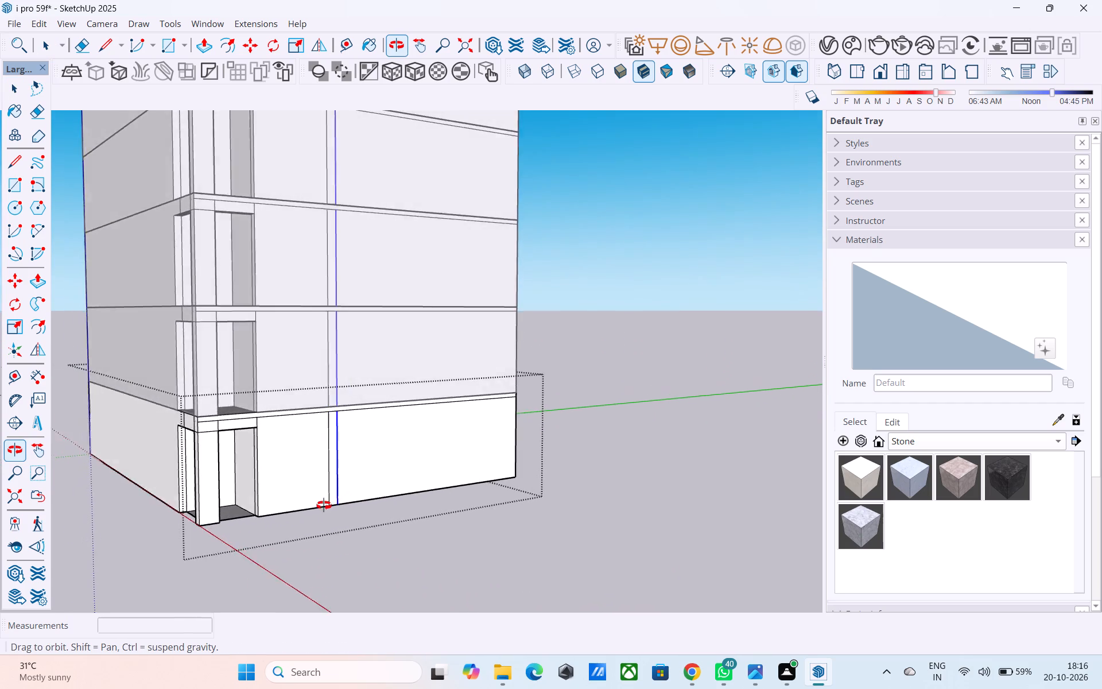
{"action": "middle_click_drag", "start_coordinate": [324, 505], "coordinate": [312, 521]}
{"action": "middle_click_drag", "start_coordinate": [319, 519], "coordinate": [280, 537]}
{"action": "scroll", "coordinate": [309, 485], "scroll_direction": "up", "scroll_amount": 3}
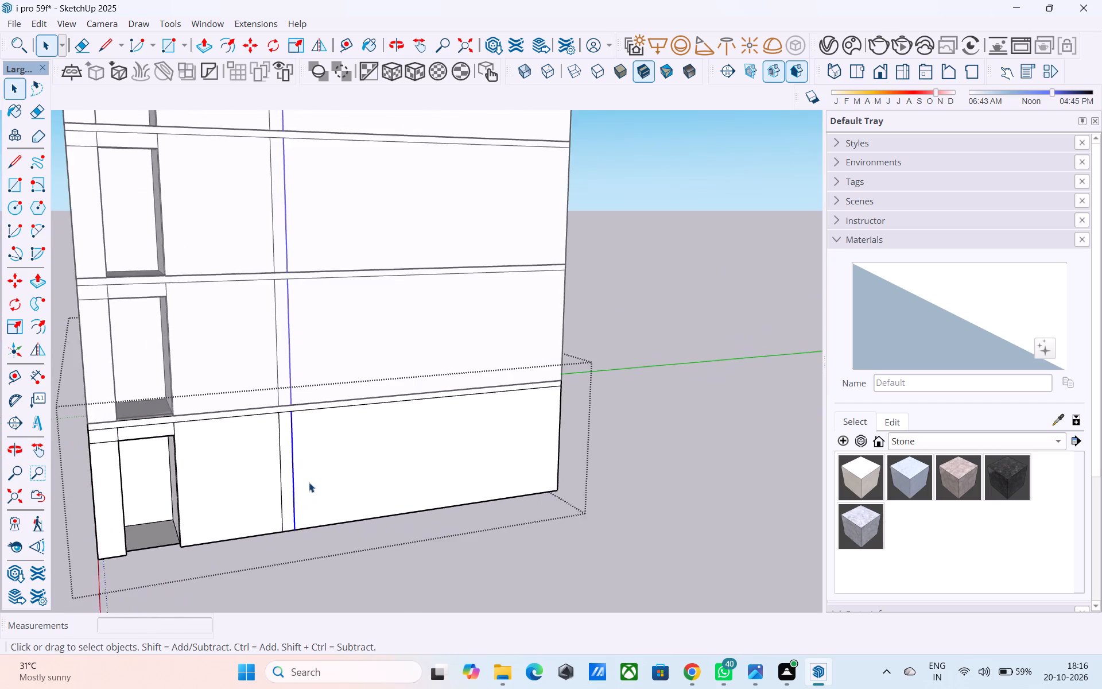
{"action": "scroll", "coordinate": [309, 482], "scroll_direction": "up", "scroll_amount": 1}
{"action": "scroll", "coordinate": [304, 470], "scroll_direction": "down", "scroll_amount": 2}
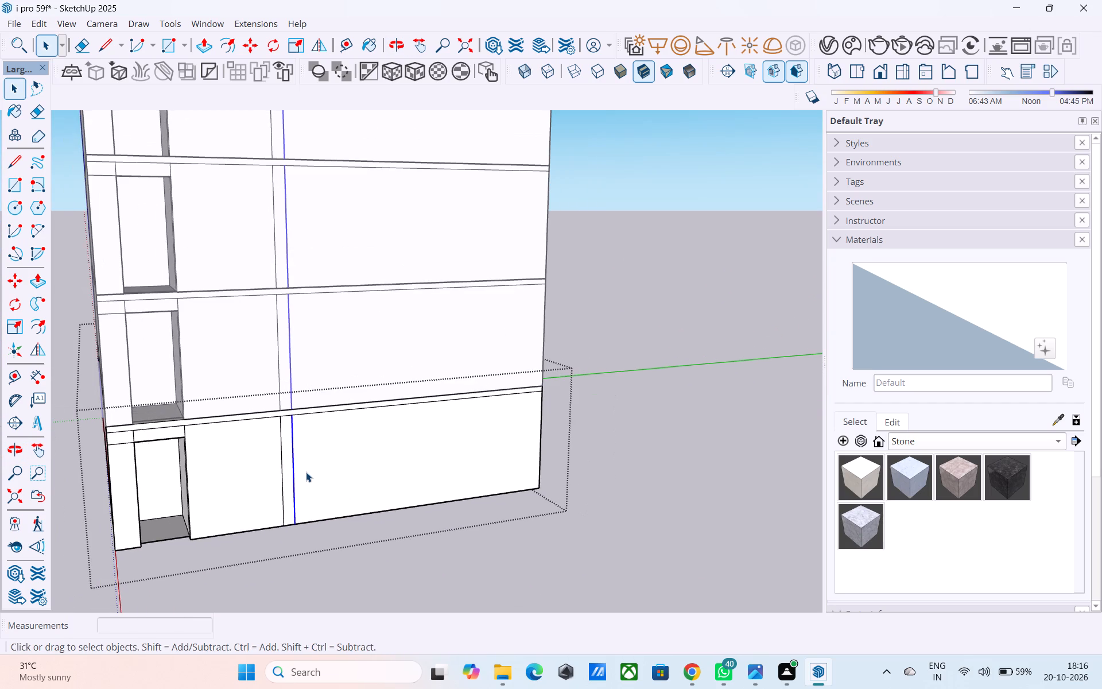
Copy the narrow strip's outer vertical edge on the ground block's wall along the green axis 8' farther from the corner opening.
{"action": "middle_click_drag", "start_coordinate": [306, 472], "coordinate": [296, 477]}
{"action": "middle_click_drag", "start_coordinate": [308, 466], "coordinate": [371, 460]}
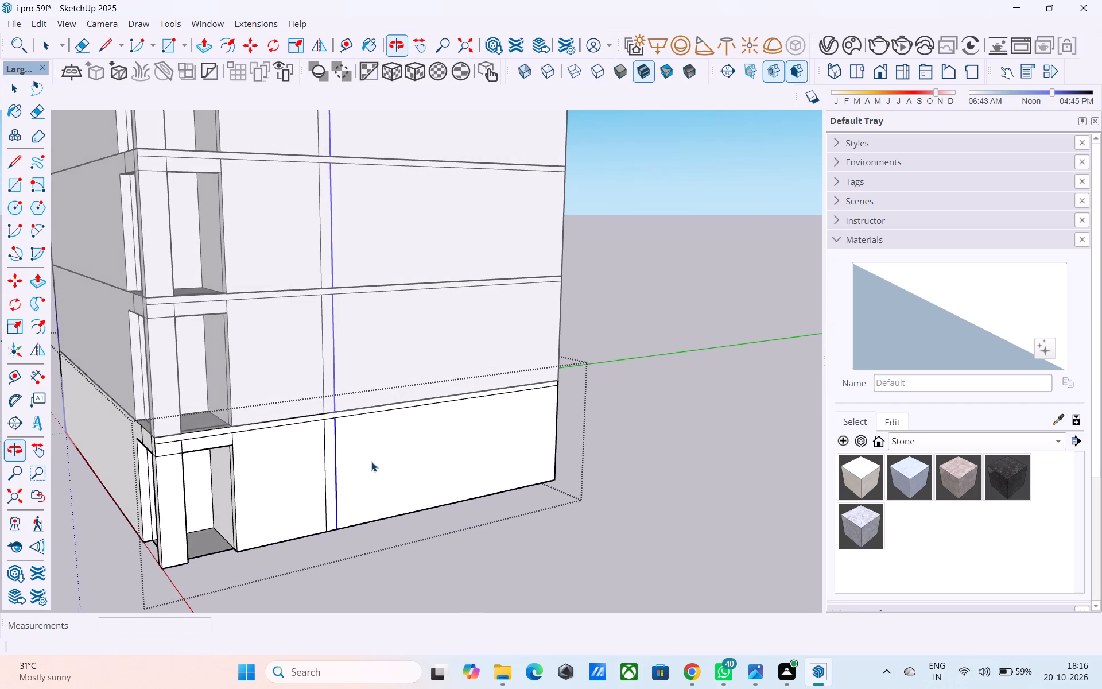
{"action": "middle_click_drag", "start_coordinate": [342, 466], "coordinate": [333, 460]}
{"action": "scroll", "coordinate": [333, 442], "scroll_direction": "up", "scroll_amount": 4}
{"action": "middle_click_drag", "start_coordinate": [333, 438], "coordinate": [317, 439]}
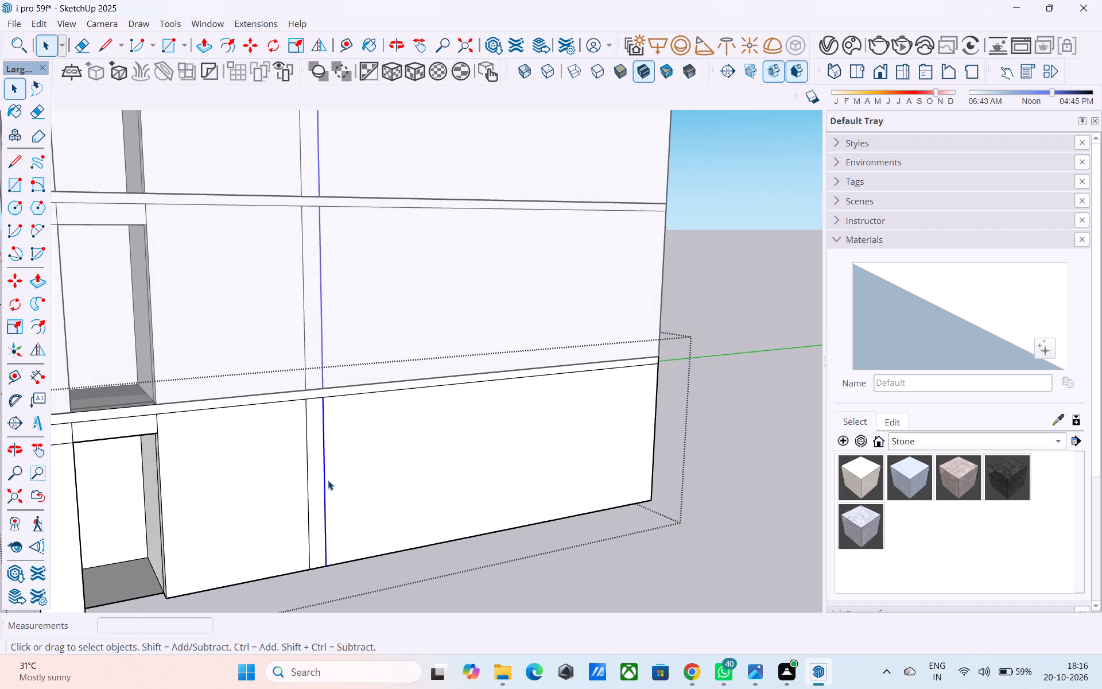
{"action": "key", "text": "m"}
{"action": "left_click", "coordinate": [331, 562]}
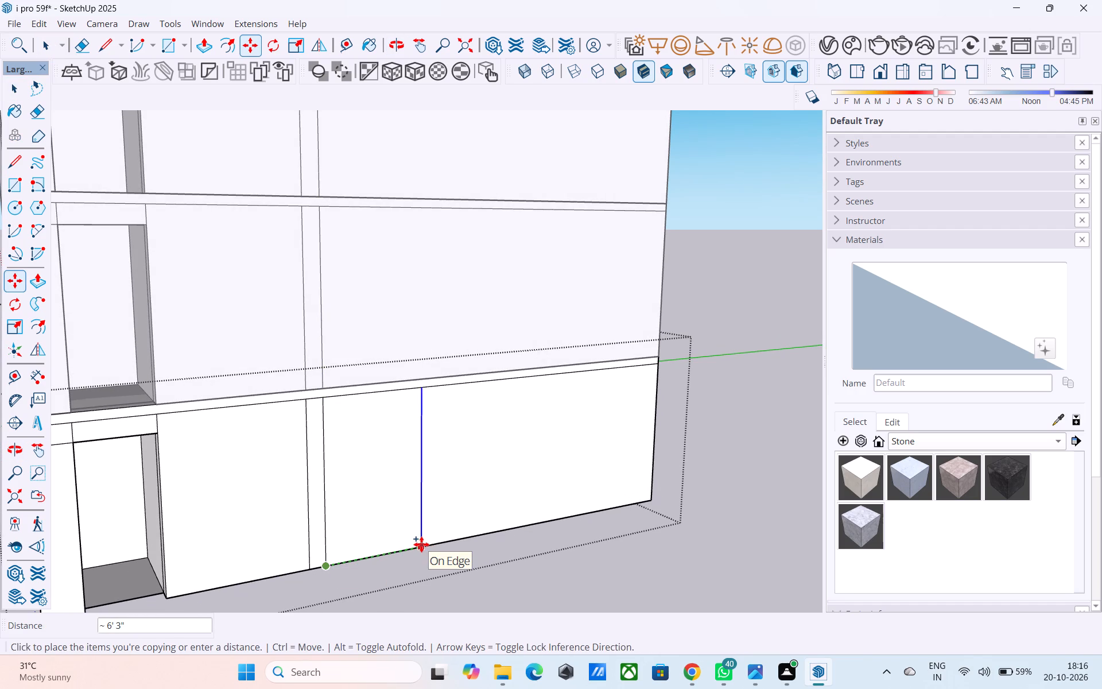
{"action": "type", "text": "8'"}
{"action": "key", "text": "Return"}
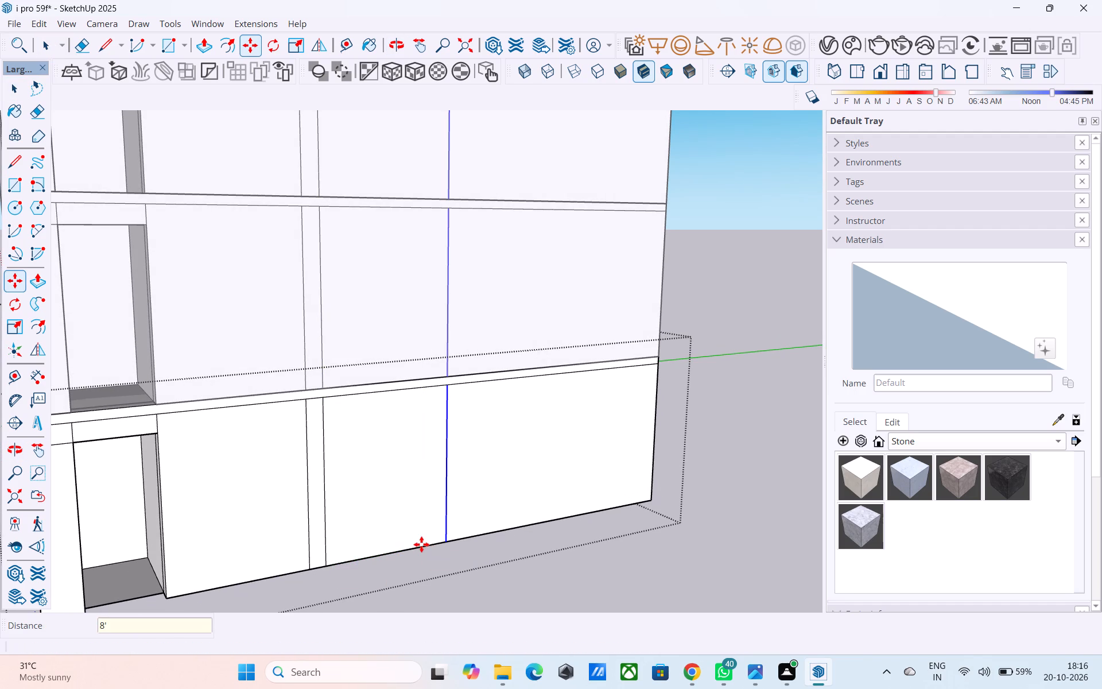
Offset the outline of the 8' wide wall face inward by 9".
{"action": "middle_click_drag", "start_coordinate": [447, 543], "coordinate": [426, 548]}
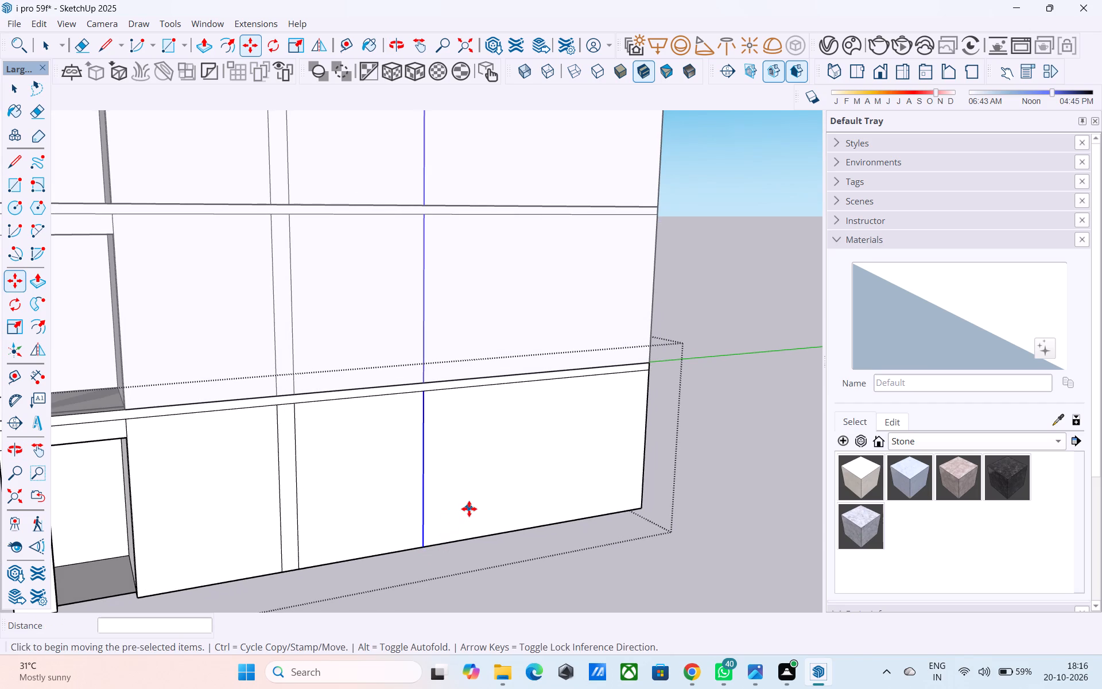
{"action": "key", "text": "space"}
{"action": "left_click", "coordinate": [381, 487]}
{"action": "key", "text": "f"}
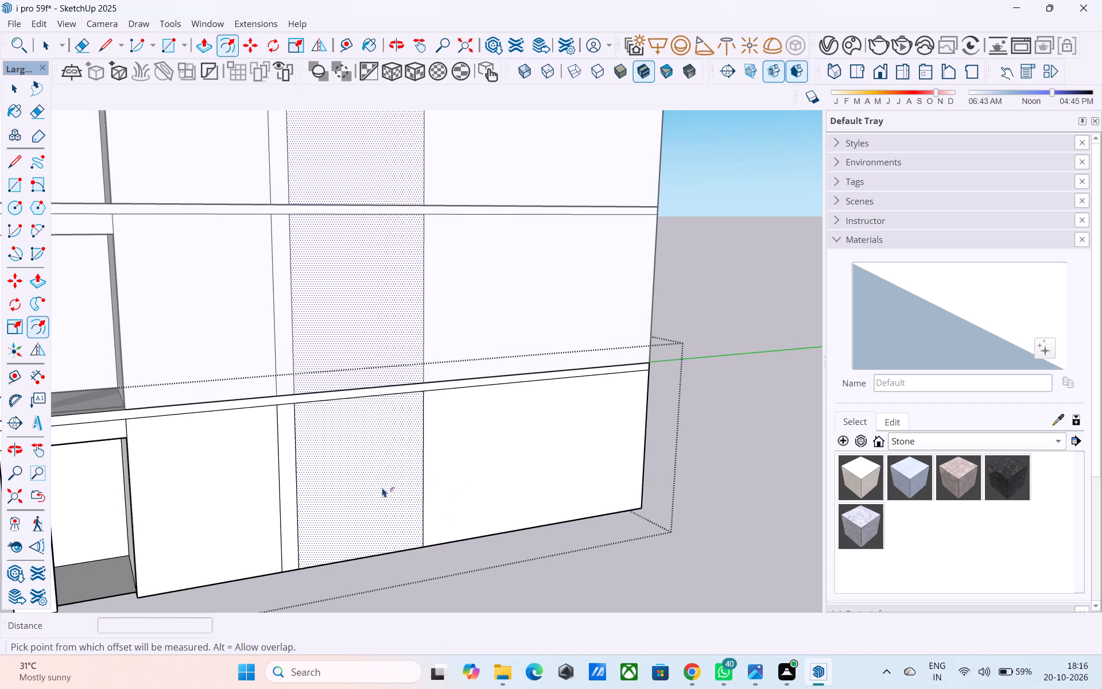
{"action": "left_click", "coordinate": [382, 487]}
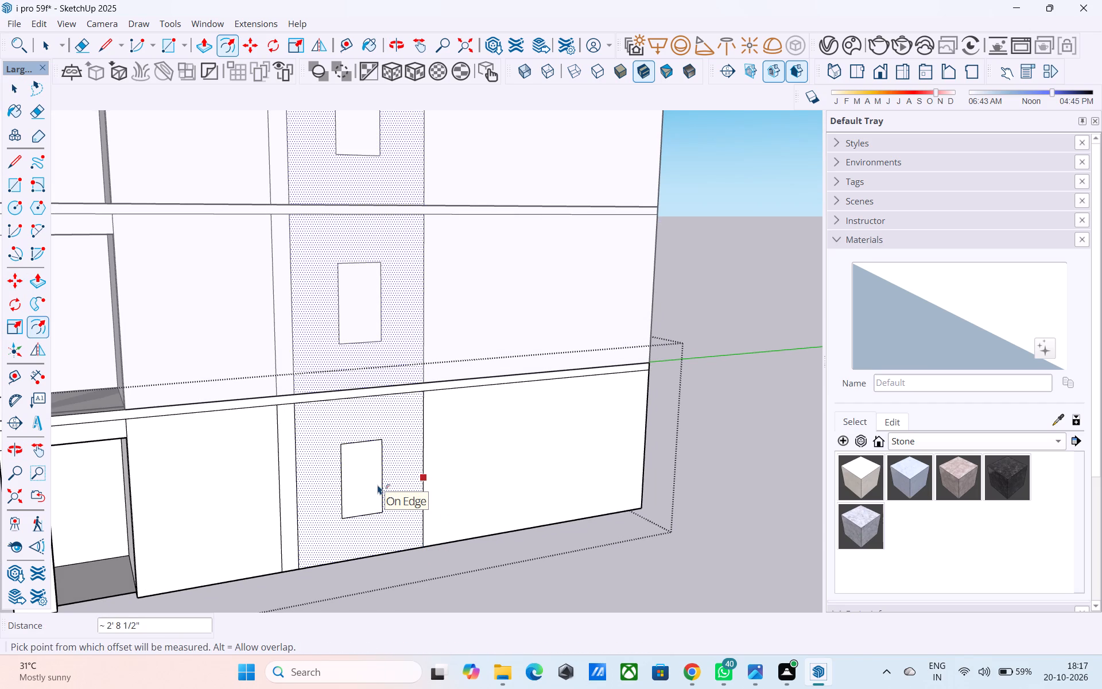
{"action": "key", "text": "9"}
{"action": "key", "text": "shift+quotedbl"}
{"action": "key", "text": "Return"}
{"action": "key", "text": "space"}
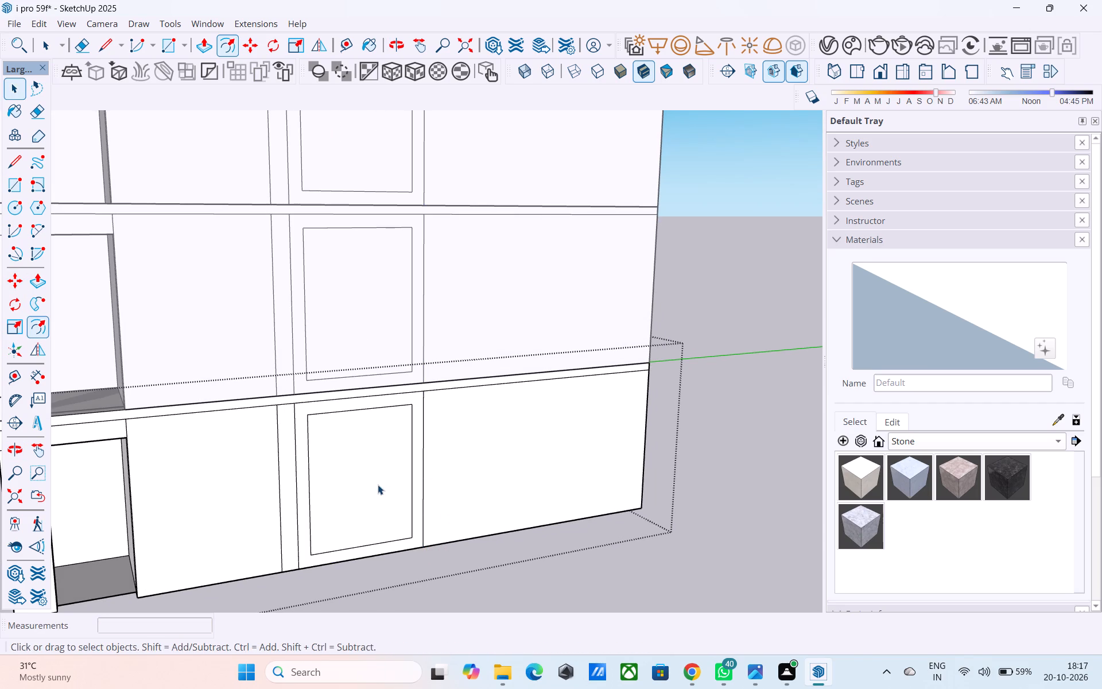
Push the inner offset panel into the block by 9", then push it in a further 4'.
{"action": "left_click", "coordinate": [377, 484]}
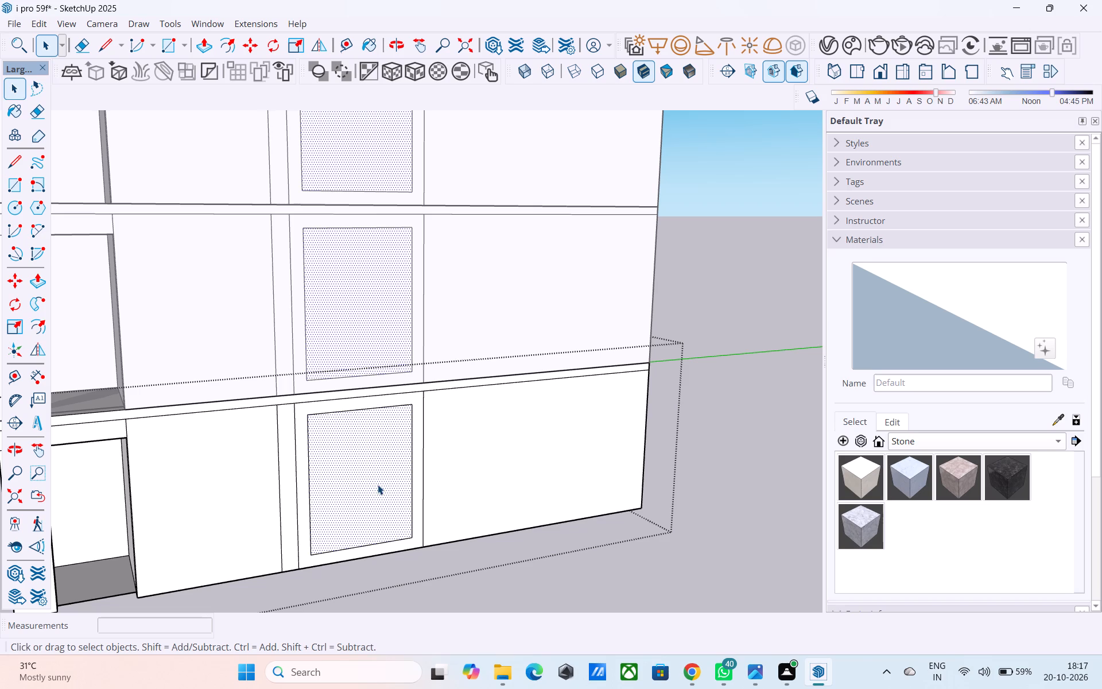
{"action": "key", "text": "p"}
{"action": "left_click", "coordinate": [378, 485]}
{"action": "left_click", "coordinate": [365, 458]}
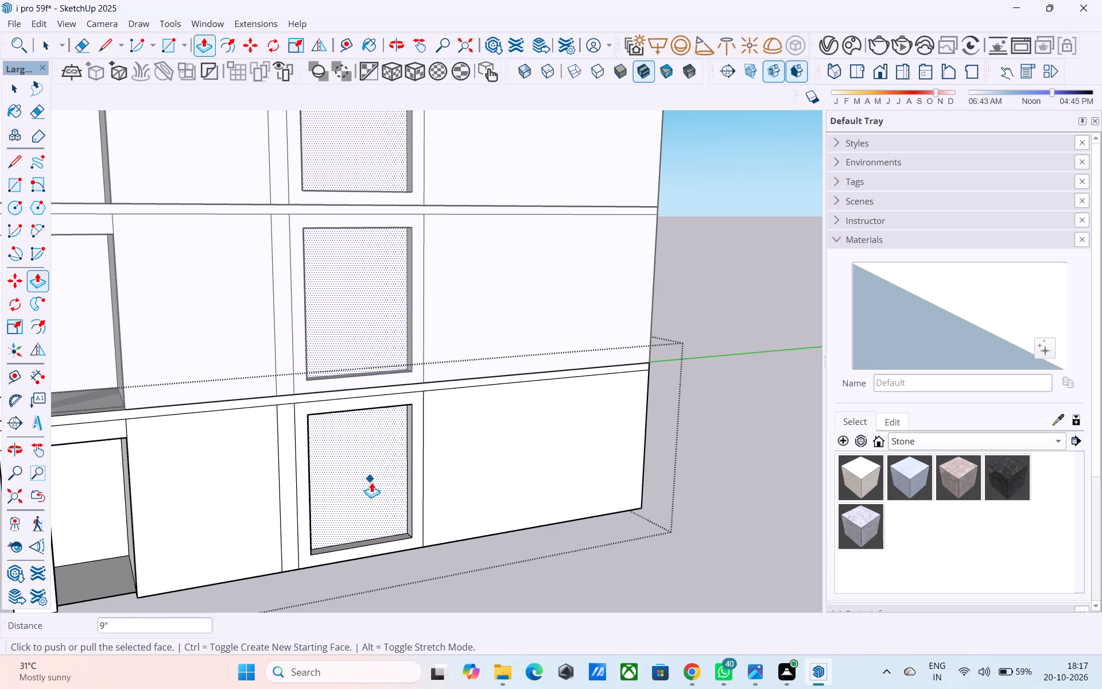
{"action": "left_click", "coordinate": [371, 482]}
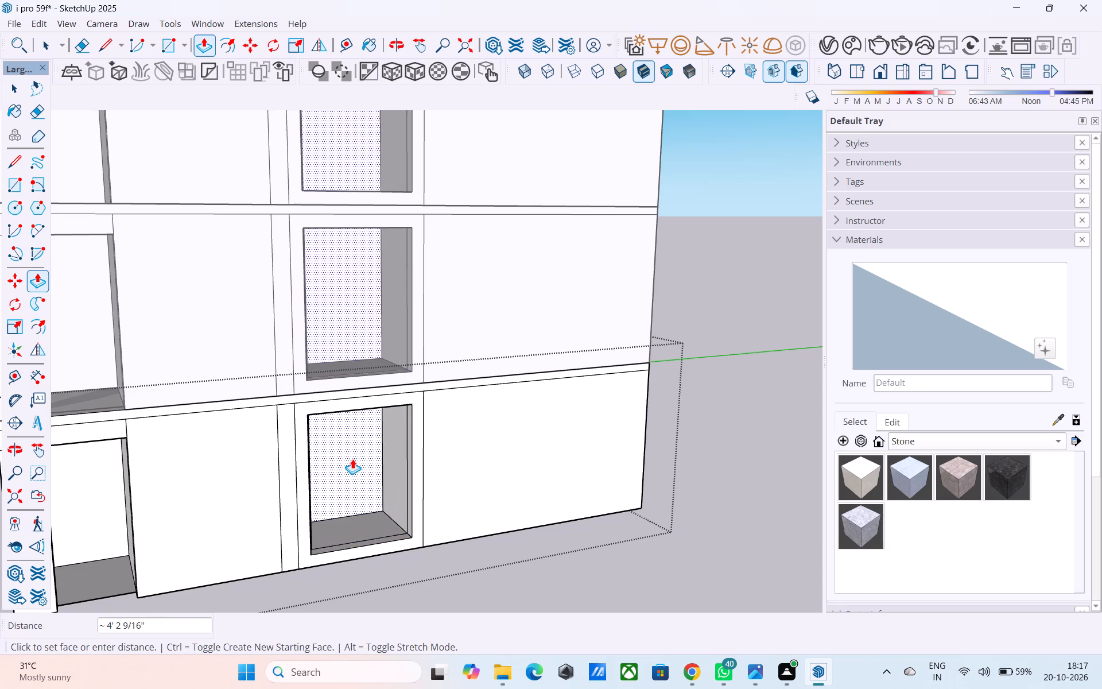
{"action": "type", "text": "4'"}
{"action": "key", "text": "Return"}
Examine the recessed openings and the corner openings across all storeys of the tower from several sides and distances.
{"action": "scroll", "coordinate": [352, 459], "scroll_direction": "down", "scroll_amount": 3}
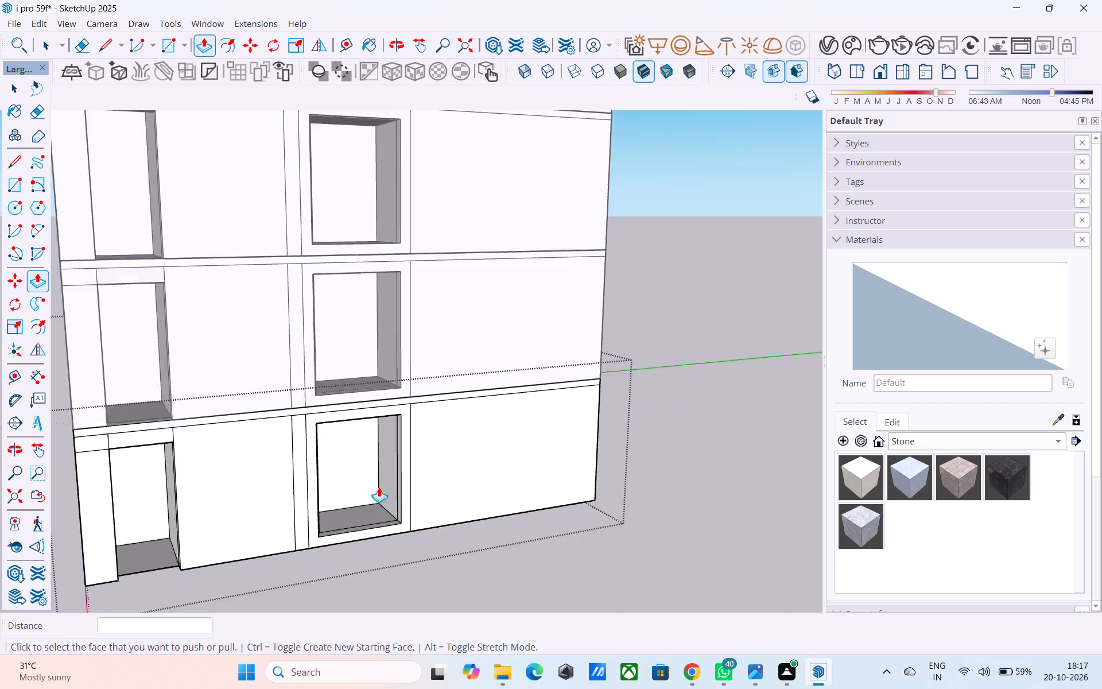
{"action": "scroll", "coordinate": [379, 487], "scroll_direction": "down", "scroll_amount": 4}
{"action": "middle_click_drag", "start_coordinate": [385, 494], "coordinate": [603, 477]}
{"action": "scroll", "coordinate": [619, 454], "scroll_direction": "down", "scroll_amount": 4}
{"action": "middle_click_drag", "start_coordinate": [613, 453], "coordinate": [335, 420]}
{"action": "scroll", "coordinate": [266, 422], "scroll_direction": "up", "scroll_amount": 5}
{"action": "scroll", "coordinate": [517, 432], "scroll_direction": "down", "scroll_amount": 3}
{"action": "scroll", "coordinate": [700, 404], "scroll_direction": "up", "scroll_amount": 4}
{"action": "middle_click_drag", "start_coordinate": [622, 434], "coordinate": [639, 413]}
{"action": "scroll", "coordinate": [599, 432], "scroll_direction": "up", "scroll_amount": 4}
{"action": "scroll", "coordinate": [603, 432], "scroll_direction": "down", "scroll_amount": 11}
{"action": "middle_click_drag", "start_coordinate": [531, 543], "coordinate": [634, 550]}
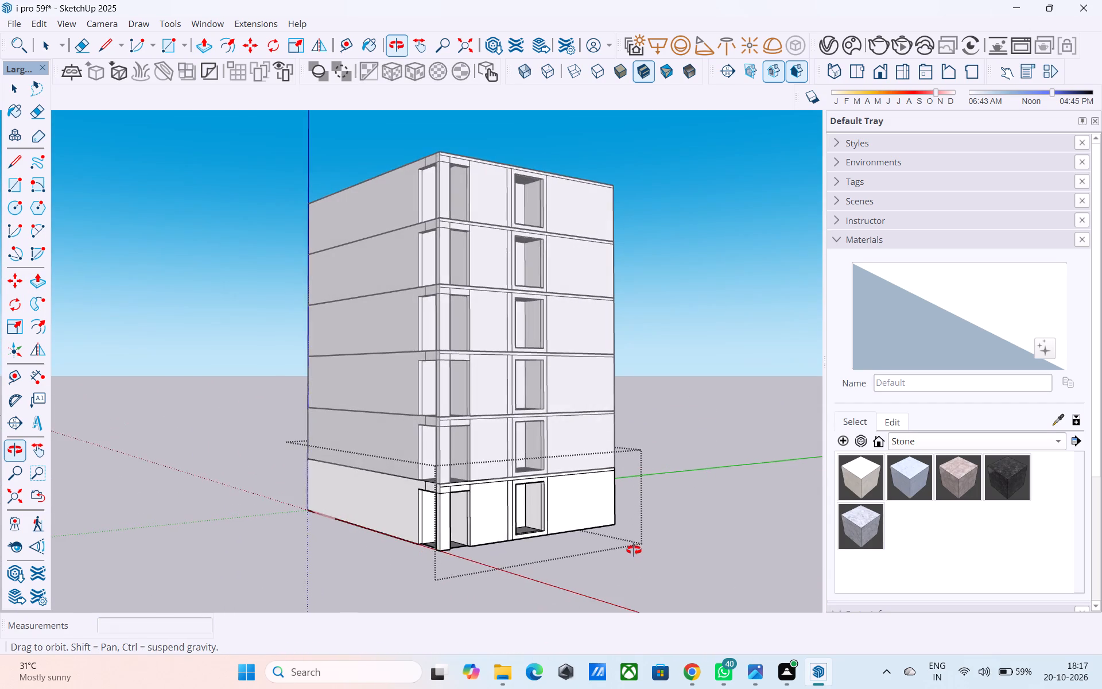
{"action": "middle_click_drag", "start_coordinate": [634, 550], "coordinate": [654, 535]}
{"action": "scroll", "coordinate": [591, 487], "scroll_direction": "up", "scroll_amount": 2}
{"action": "scroll", "coordinate": [586, 487], "scroll_direction": "down", "scroll_amount": 1}
{"action": "scroll", "coordinate": [585, 487], "scroll_direction": "up", "scroll_amount": 4}
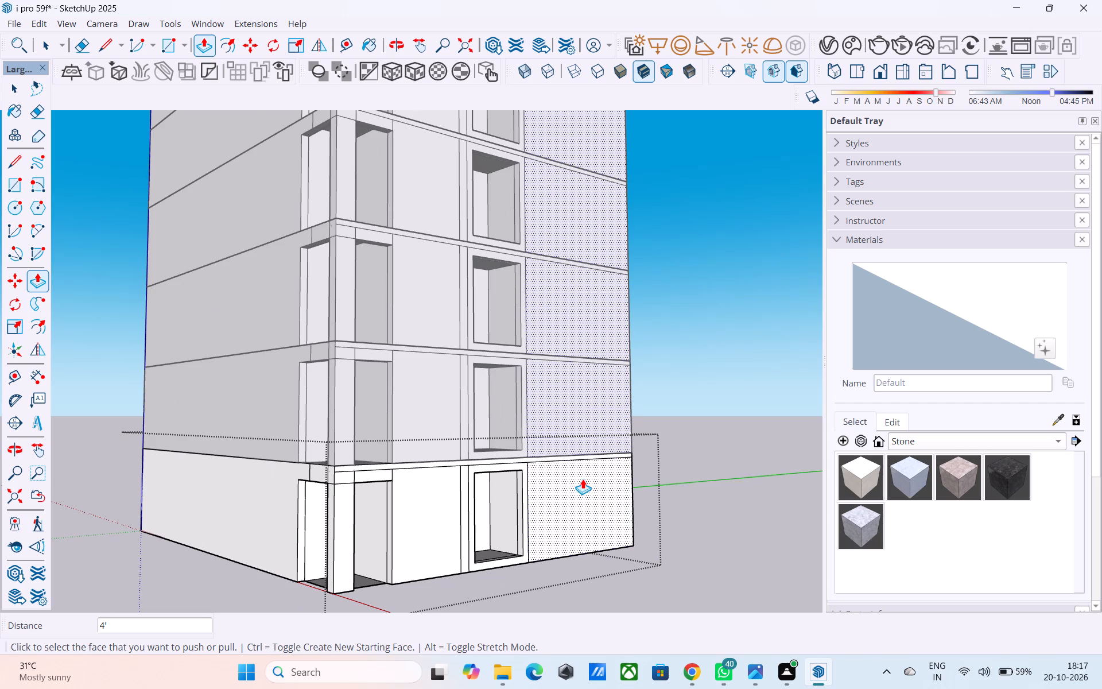
{"action": "scroll", "coordinate": [583, 479], "scroll_direction": "down", "scroll_amount": 5}
{"action": "middle_click_drag", "start_coordinate": [576, 487], "coordinate": [505, 491]}
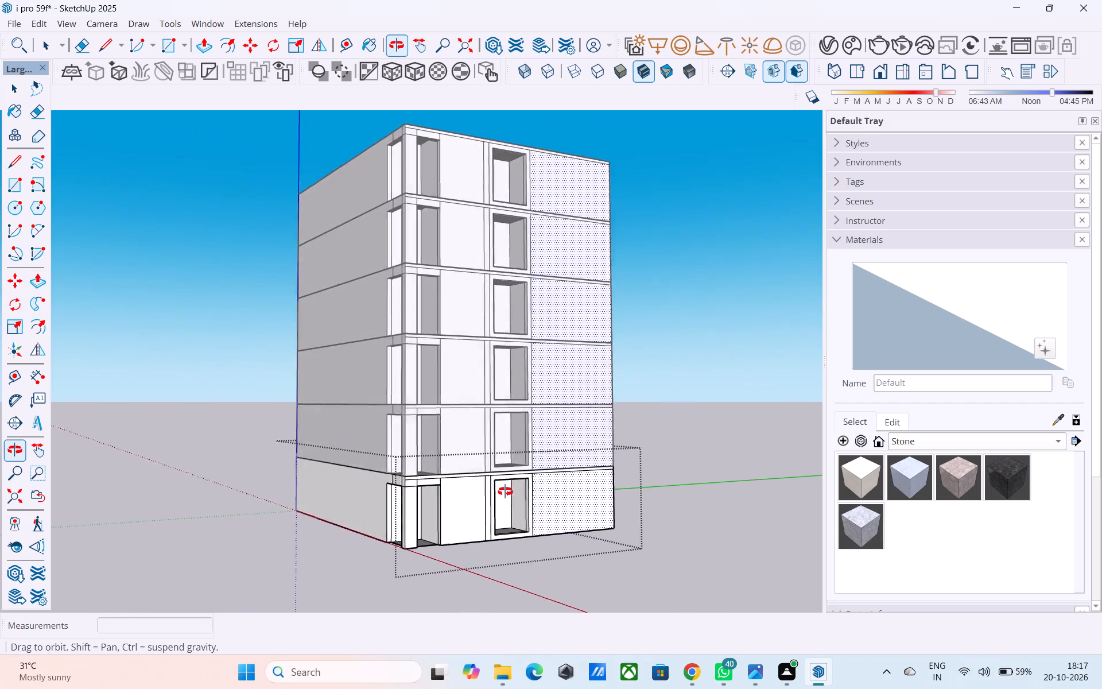
{"action": "middle_click_drag", "start_coordinate": [505, 491], "coordinate": [488, 488]}
{"action": "key", "text": "space"}
{"action": "middle_click_drag", "start_coordinate": [562, 523], "coordinate": [566, 536]}
{"action": "scroll", "coordinate": [456, 527], "scroll_direction": "down", "scroll_amount": 2}
{"action": "middle_click_drag", "start_coordinate": [398, 541], "coordinate": [373, 537]}
{"action": "scroll", "coordinate": [546, 567], "scroll_direction": "up", "scroll_amount": 2}
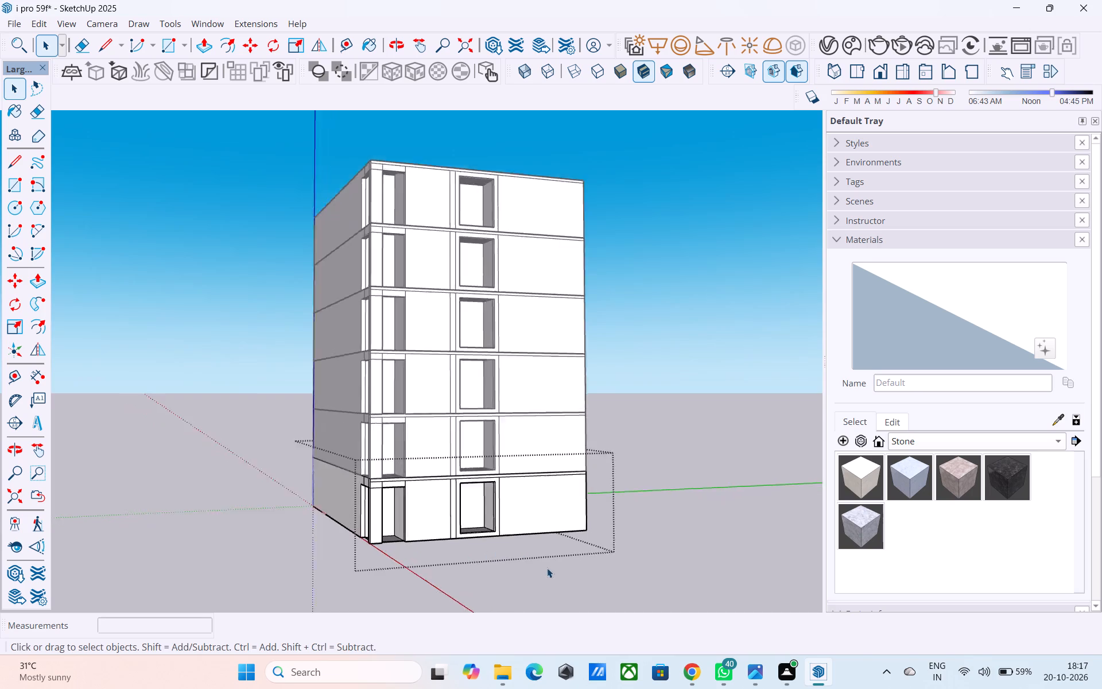
{"action": "scroll", "coordinate": [547, 568], "scroll_direction": "up", "scroll_amount": 3}
{"action": "middle_click_drag", "start_coordinate": [550, 568], "coordinate": [543, 587]}
{"action": "scroll", "coordinate": [545, 588], "scroll_direction": "up", "scroll_amount": 5}
Place a horizontal guide 3' above the bottom edge of the ground block's wall along the green axis.
{"action": "middle_click_drag", "start_coordinate": [531, 509], "coordinate": [317, 554]}
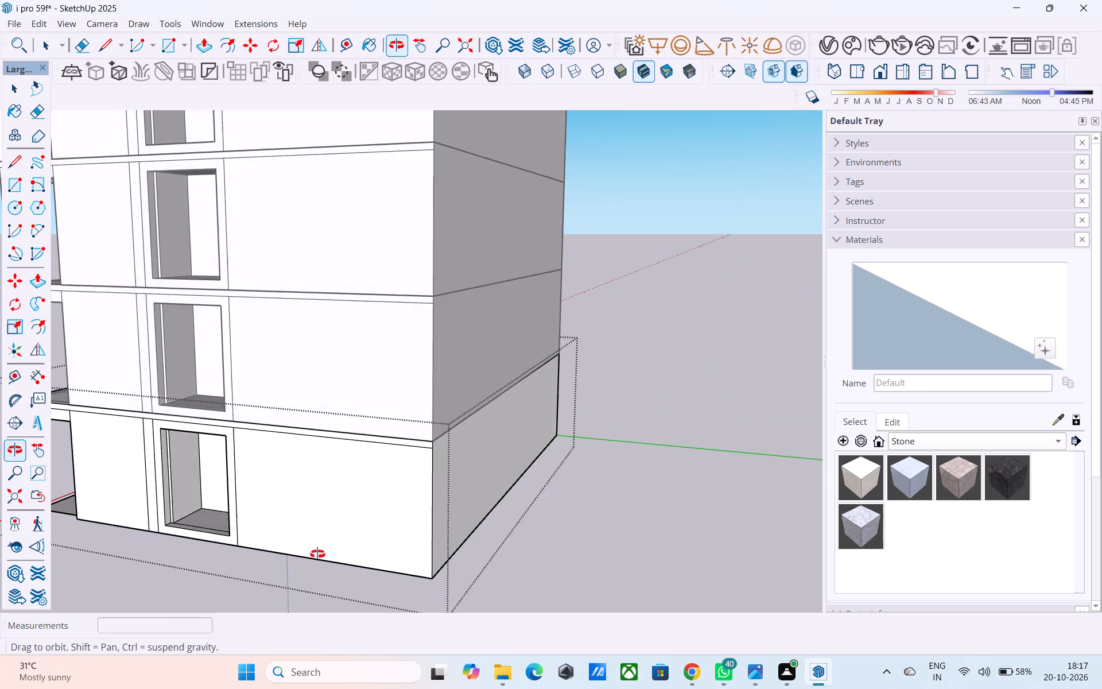
{"action": "middle_click_drag", "start_coordinate": [317, 554], "coordinate": [317, 555]}
{"action": "key", "text": "t"}
{"action": "left_click", "coordinate": [341, 562]}
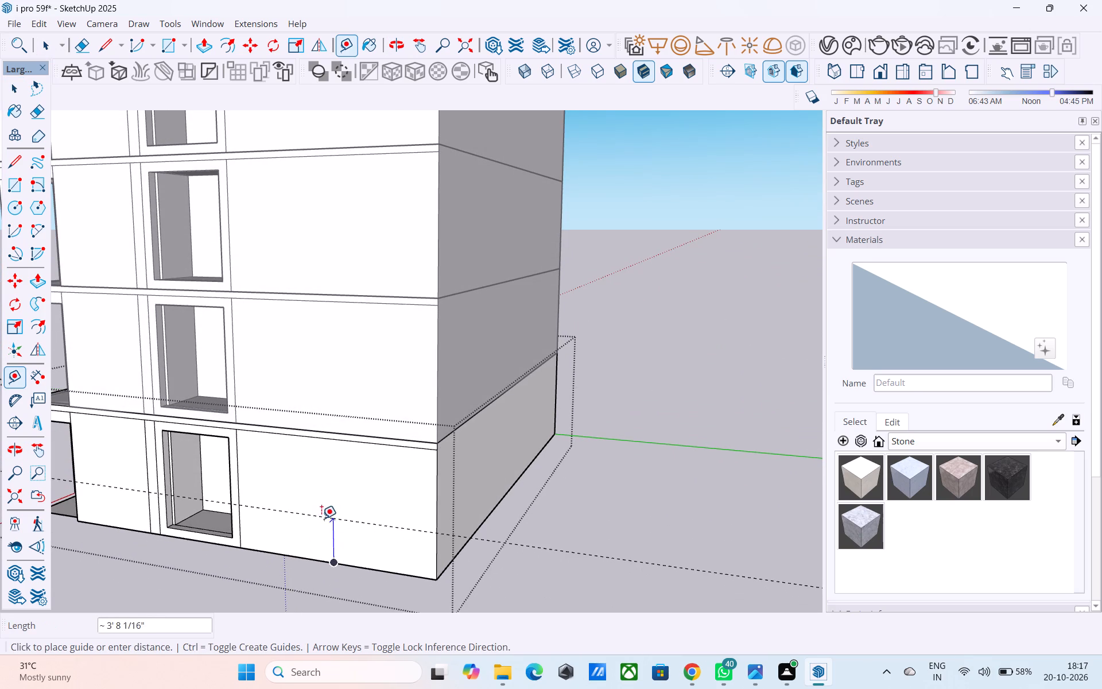
{"action": "type", "text": "3'"}
{"action": "key", "text": "Return"}
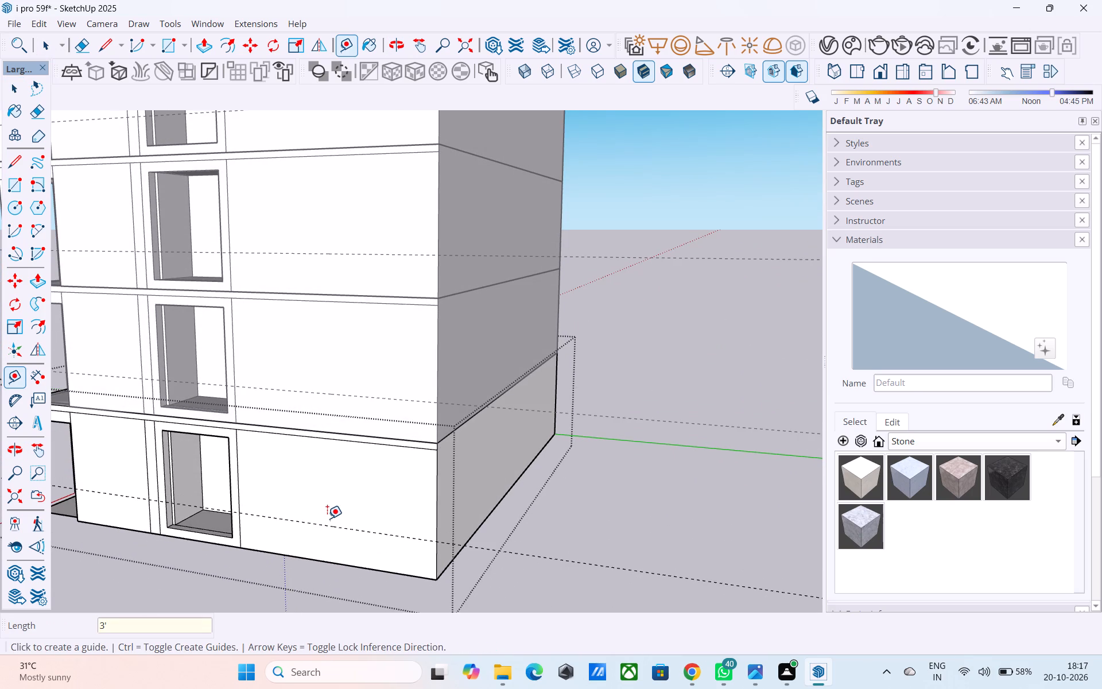
Place a vertical guide 3' beyond the edge bordering the recessed opening, on the blank part of the ground block's wall.
{"action": "middle_click_drag", "start_coordinate": [328, 519], "coordinate": [367, 504]}
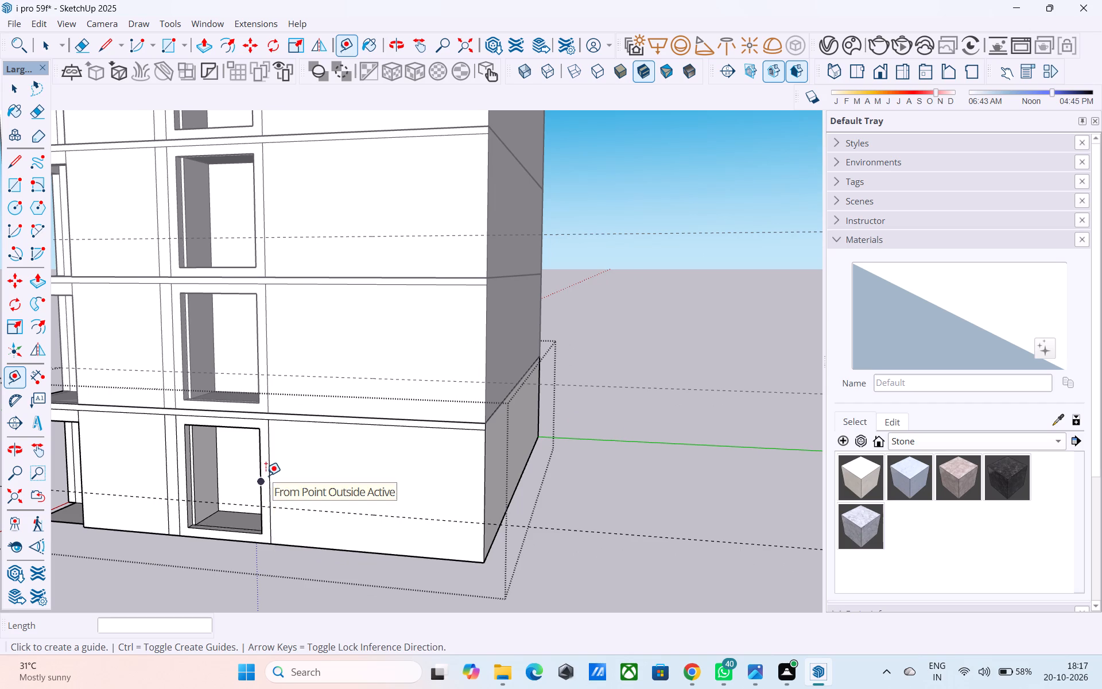
{"action": "scroll", "coordinate": [264, 476], "scroll_direction": "up", "scroll_amount": 4}
{"action": "left_click", "coordinate": [271, 483]}
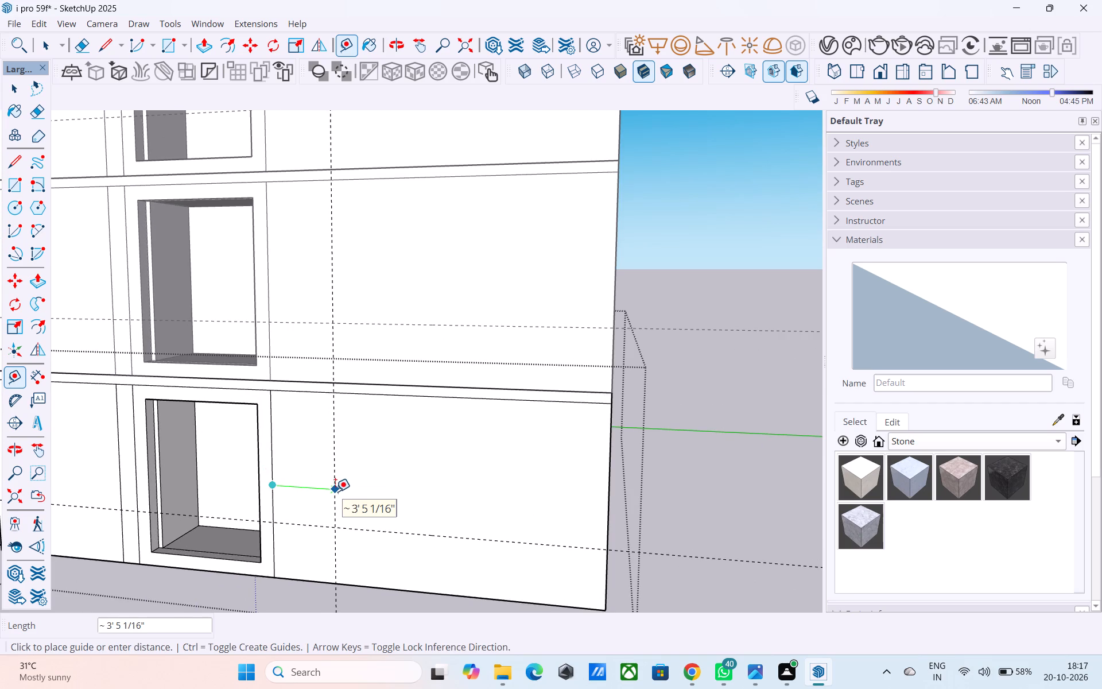
{"action": "type", "text": "3'"}
{"action": "key", "text": "Return"}
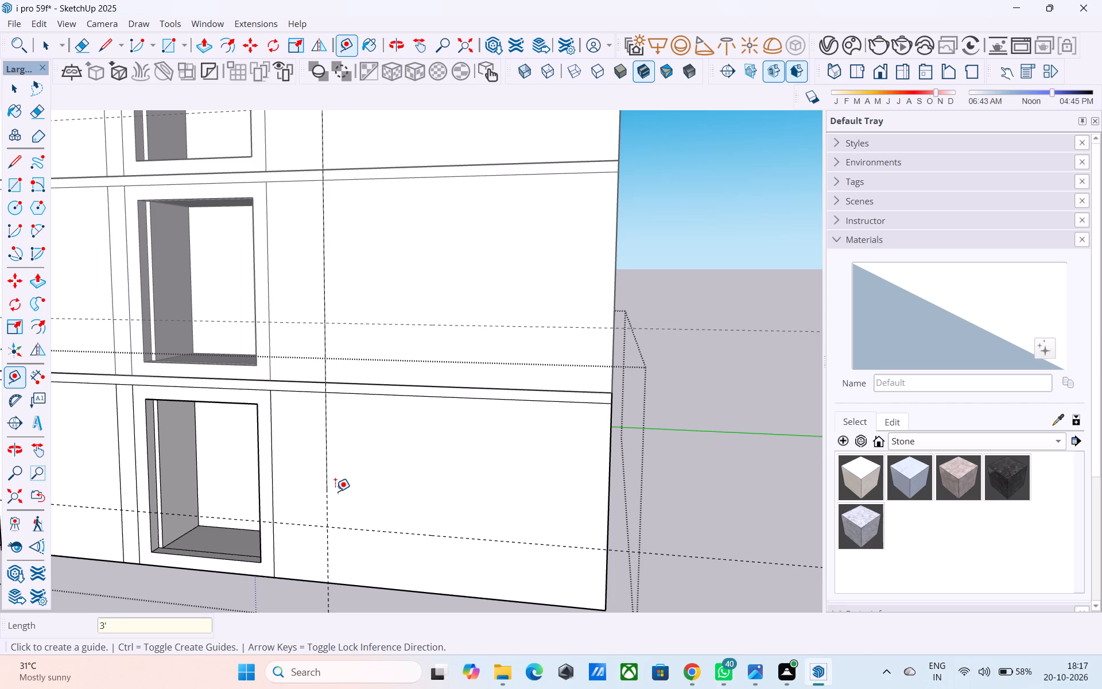
Place another vertical guide 2' beyond the first one, farther from the recessed opening.
{"action": "scroll", "coordinate": [339, 498], "scroll_direction": "up", "scroll_amount": 2}
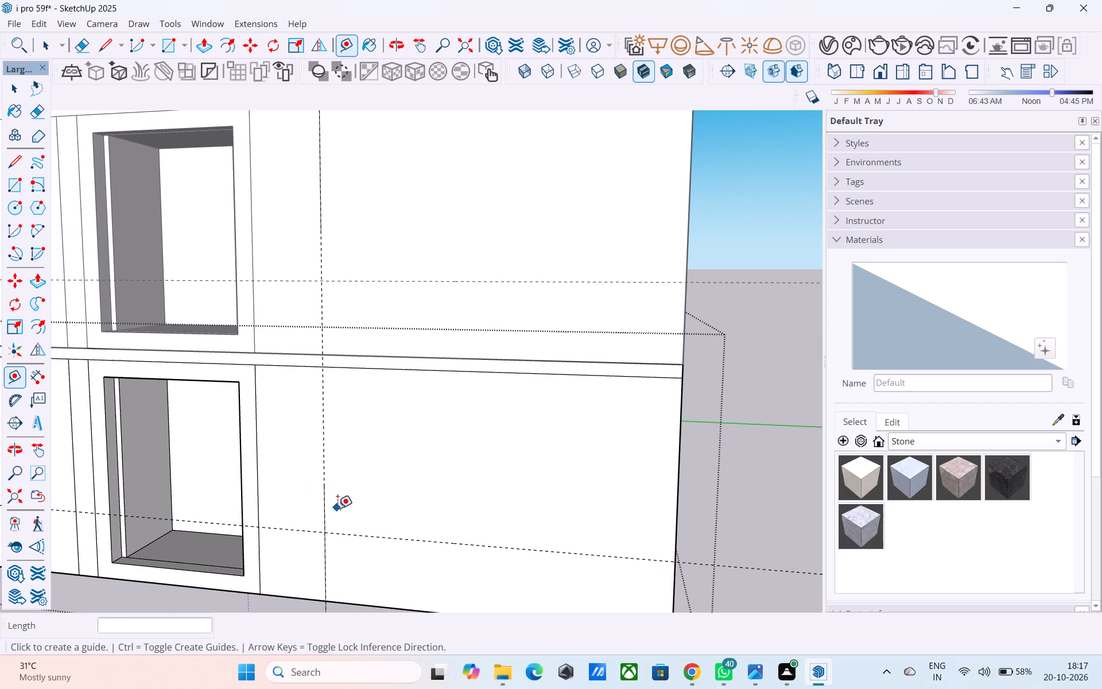
{"action": "left_click", "coordinate": [324, 508]}
{"action": "type", "text": "2'"}
{"action": "key", "text": "Return"}
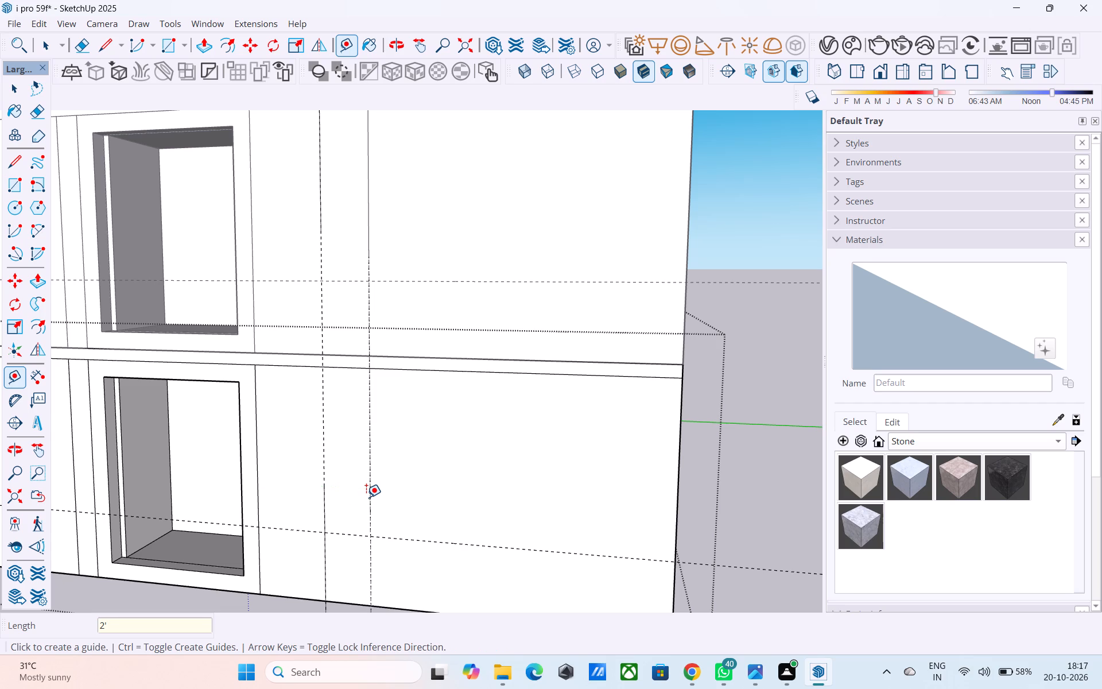
Draw a 6' by 6' window square up from where the horizontal guide meets the farther vertical guide, and resize it to 5' by 5'.
{"action": "key", "text": "r"}
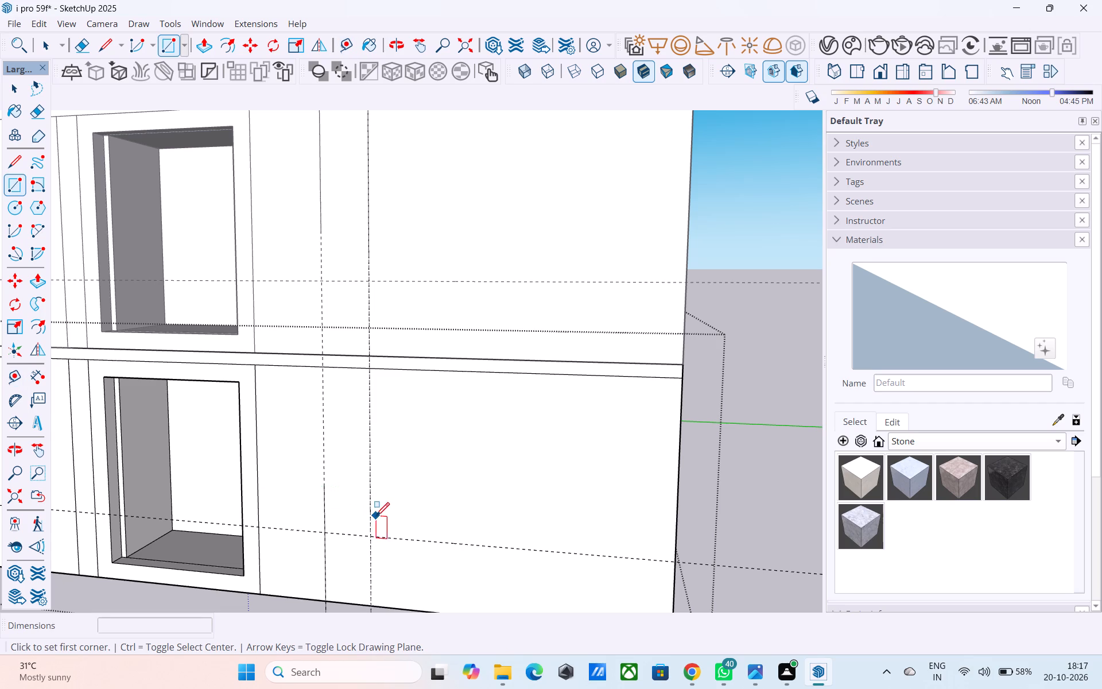
{"action": "left_click", "coordinate": [370, 533]}
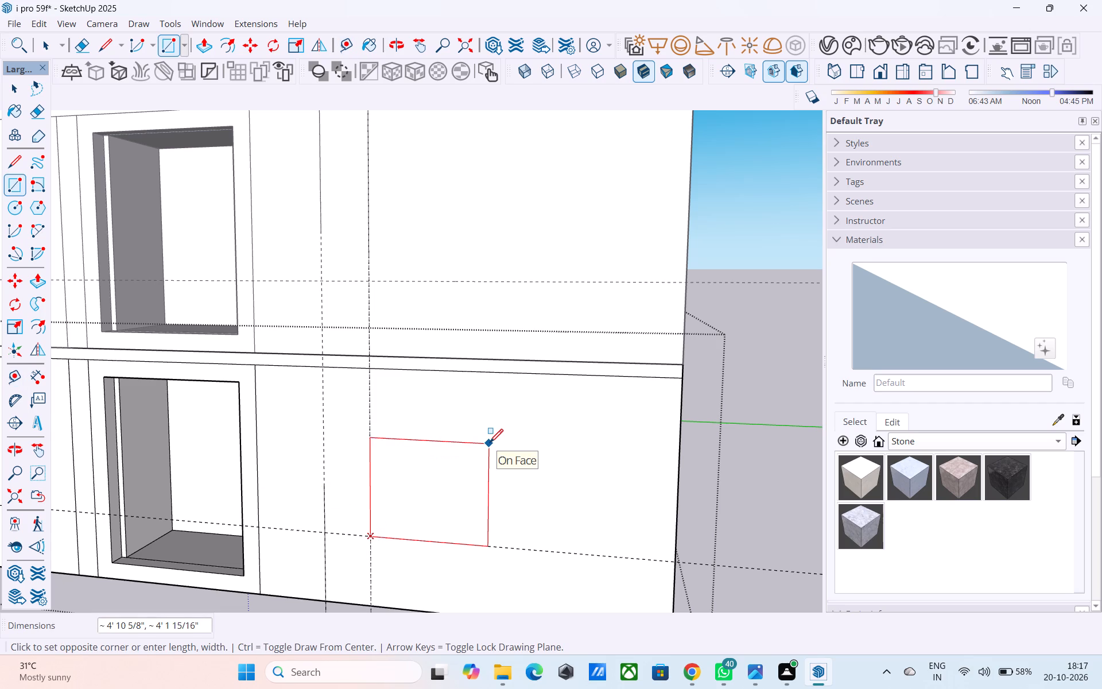
{"action": "type", "text": "6',"}
{"action": "key", "text": "6"}
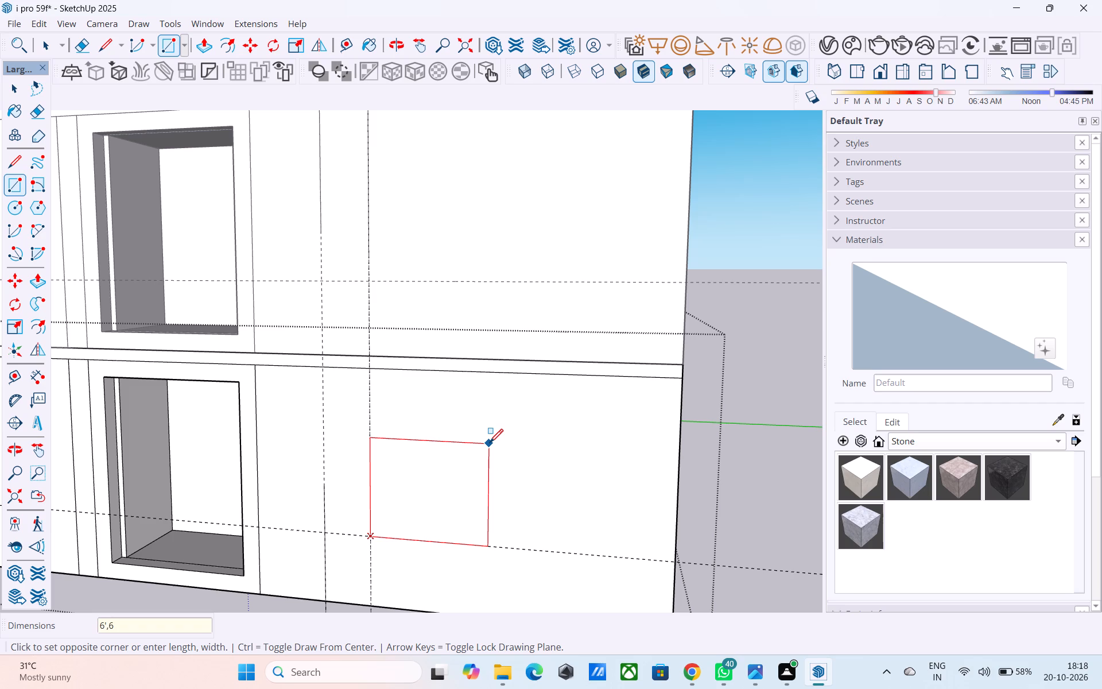
{"action": "key", "text": "apostrophe"}
{"action": "key", "text": "Return"}
{"action": "key", "text": "Return"}
{"action": "key", "text": "Return"}
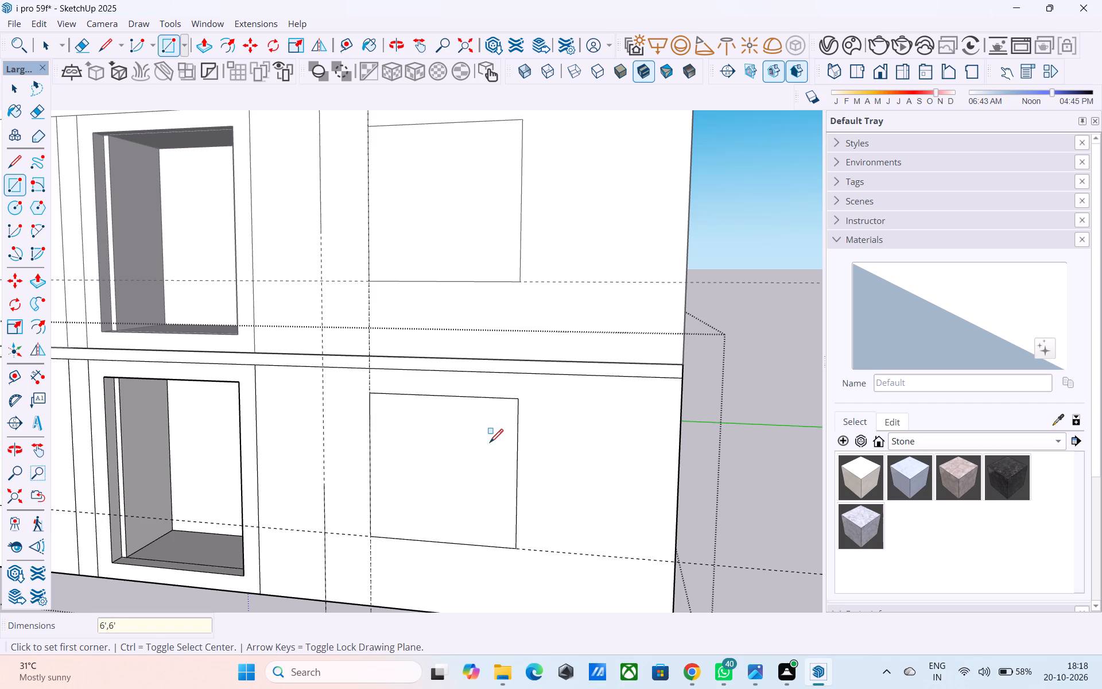
{"action": "type", "text": "5',5'"}
{"action": "key", "text": "Return"}
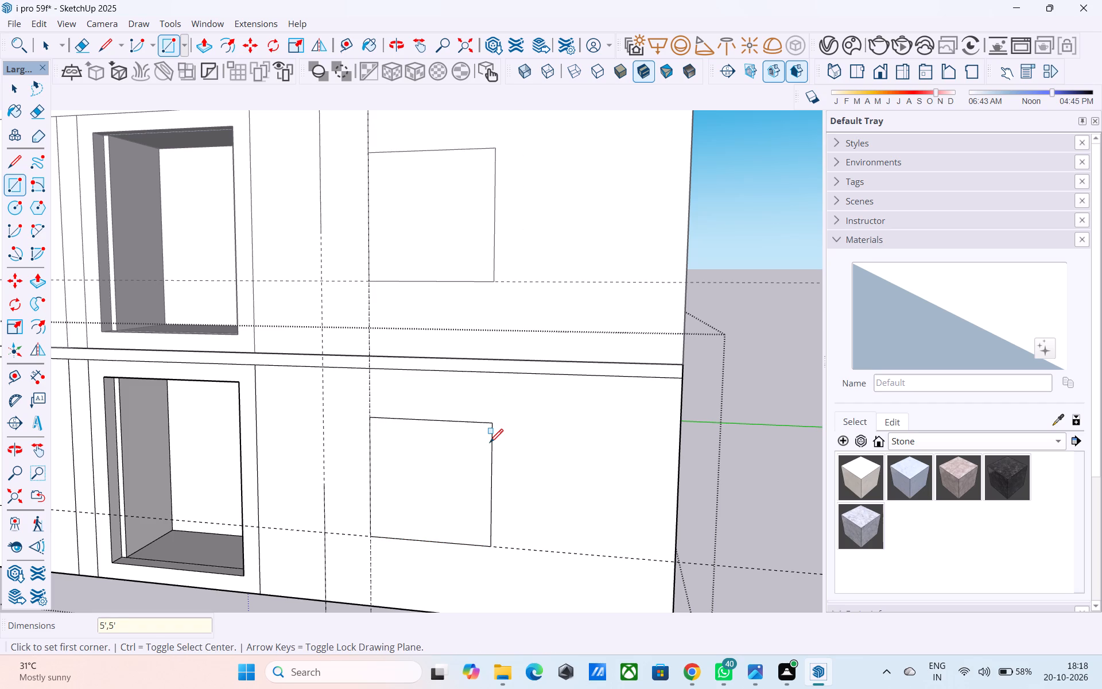
Offset the outline of the 5' by 5' window square inward by 3" to form a frame.
{"action": "scroll", "coordinate": [439, 511], "scroll_direction": "down", "scroll_amount": 1}
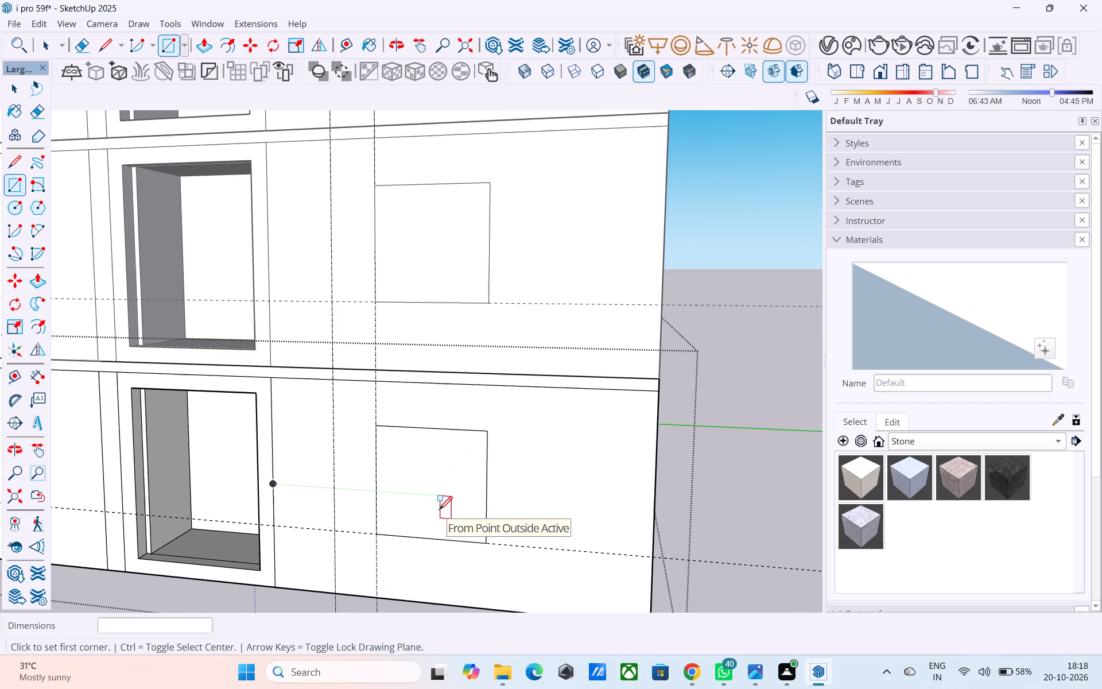
{"action": "scroll", "coordinate": [367, 568], "scroll_direction": "down", "scroll_amount": 5}
{"action": "middle_click_drag", "start_coordinate": [382, 518], "coordinate": [428, 496]}
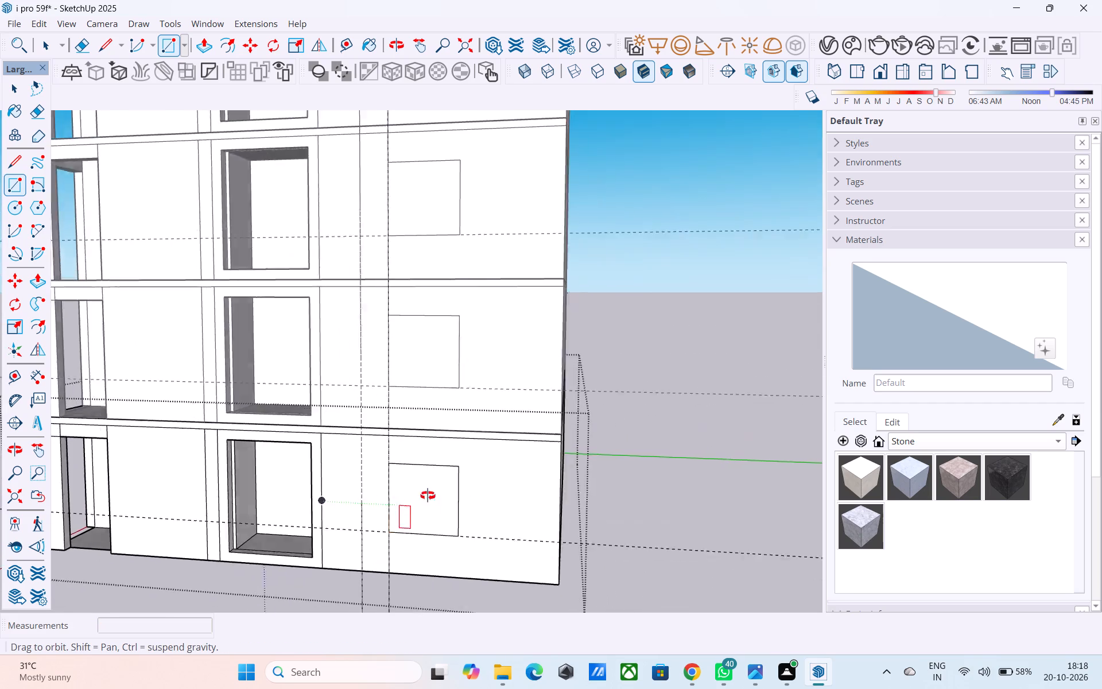
{"action": "middle_click_drag", "start_coordinate": [428, 496], "coordinate": [416, 521]}
{"action": "key", "text": "space"}
{"action": "middle_click_drag", "start_coordinate": [474, 502], "coordinate": [466, 502]}
{"action": "scroll", "coordinate": [466, 502], "scroll_direction": "up", "scroll_amount": 5}
{"action": "left_click", "coordinate": [462, 502]}
{"action": "key", "text": "f"}
{"action": "left_click", "coordinate": [458, 505]}
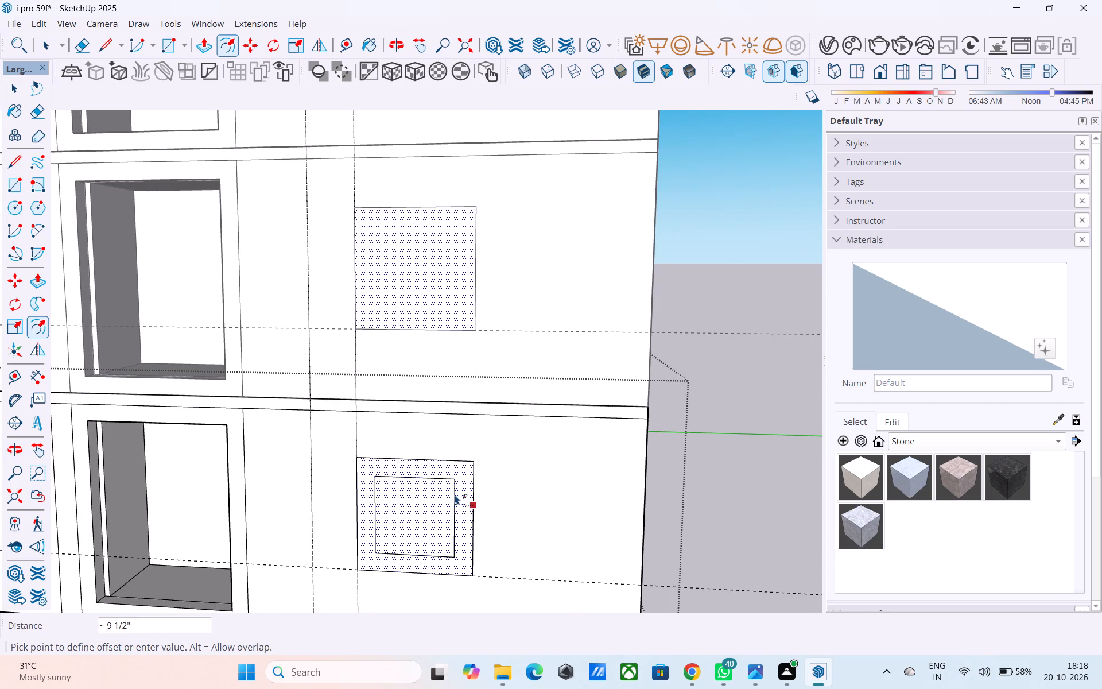
{"action": "type", "text": "3\""}
{"action": "key", "text": "Return"}
{"action": "key", "text": "space"}
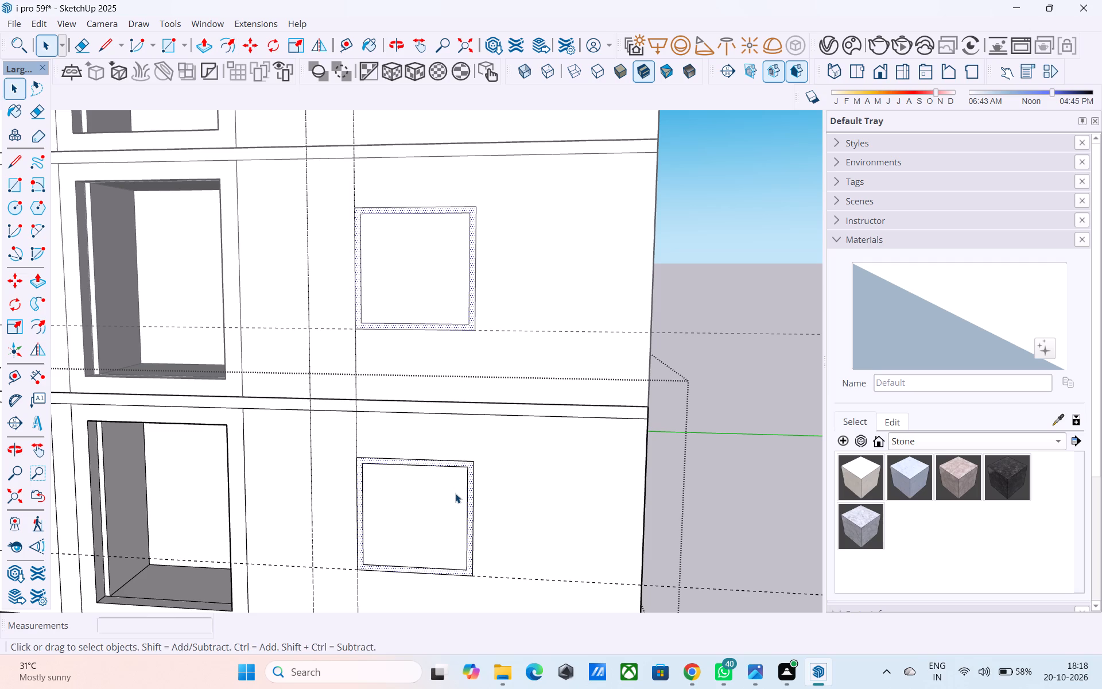
Examine the window frames, recessed openings and guides across the whole tower from the front and the corner.
{"action": "scroll", "coordinate": [449, 493], "scroll_direction": "down", "scroll_amount": 5}
{"action": "middle_click", "coordinate": [449, 493]}
{"action": "scroll", "coordinate": [451, 485], "scroll_direction": "down", "scroll_amount": 5}
{"action": "middle_click_drag", "start_coordinate": [447, 495], "coordinate": [473, 483]}
{"action": "scroll", "coordinate": [463, 491], "scroll_direction": "down", "scroll_amount": 3}
{"action": "middle_click_drag", "start_coordinate": [403, 526], "coordinate": [420, 525]}
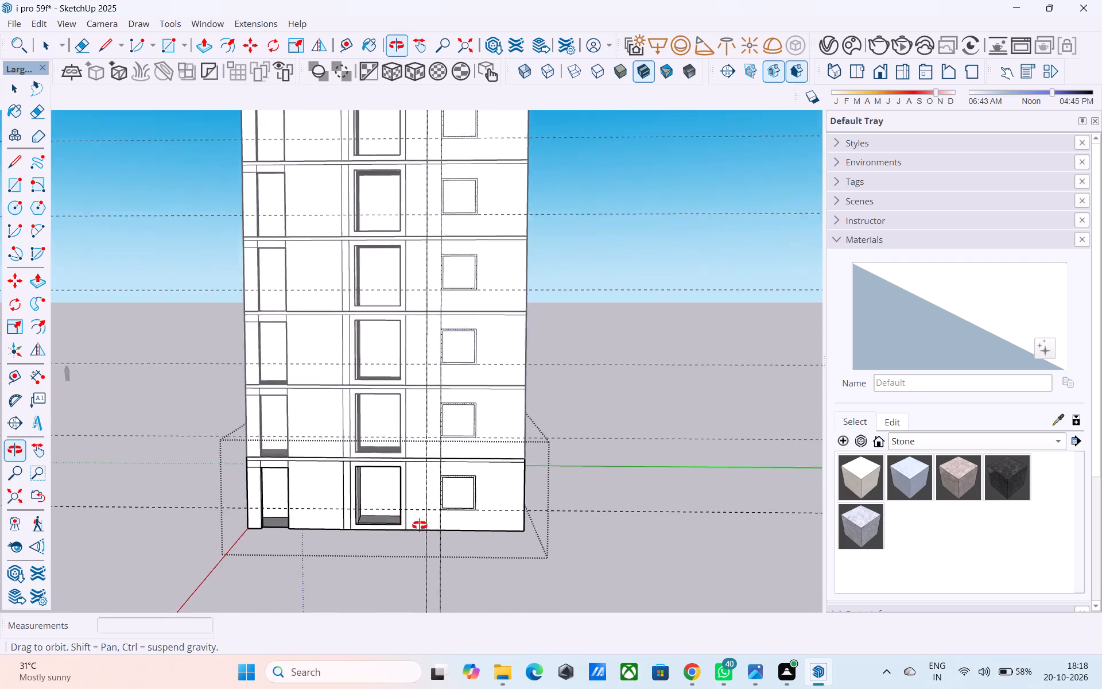
{"action": "middle_click_drag", "start_coordinate": [420, 525], "coordinate": [464, 542]}
{"action": "scroll", "coordinate": [455, 543], "scroll_direction": "down", "scroll_amount": 3}
{"action": "middle_click_drag", "start_coordinate": [423, 558], "coordinate": [615, 525]}
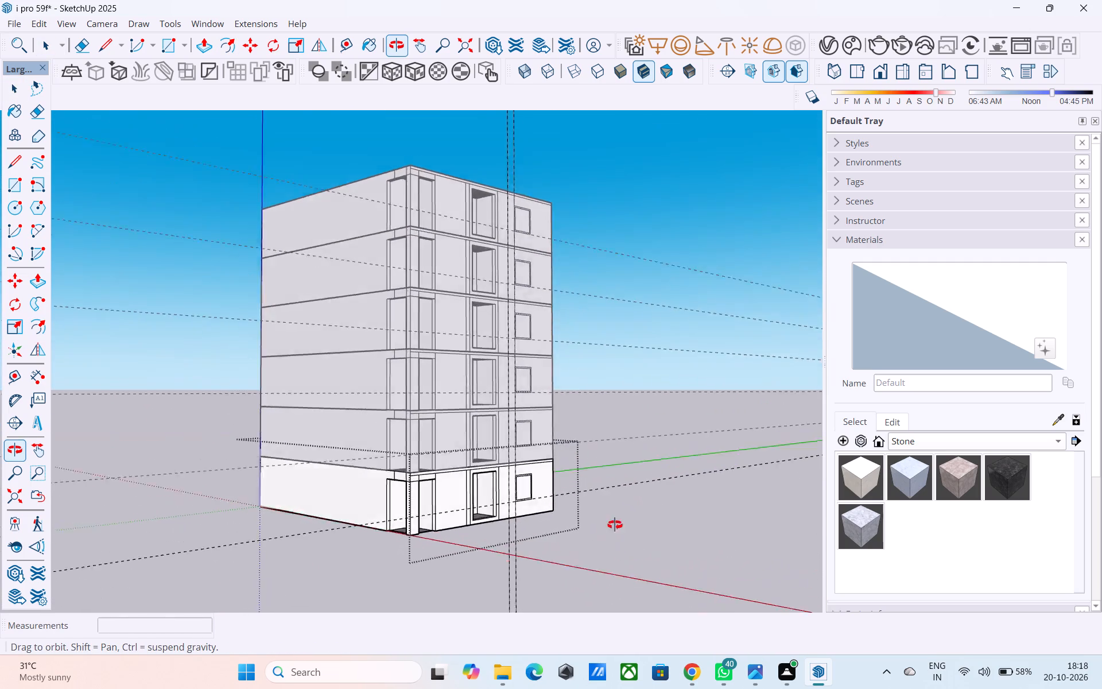
Place a horizontal guide 5' above the bottom edge of the ground-floor wall between the corner opening and the recessed opening.
{"action": "middle_click_drag", "start_coordinate": [615, 525], "coordinate": [430, 535]}
{"action": "middle_click_drag", "start_coordinate": [339, 527], "coordinate": [398, 521]}
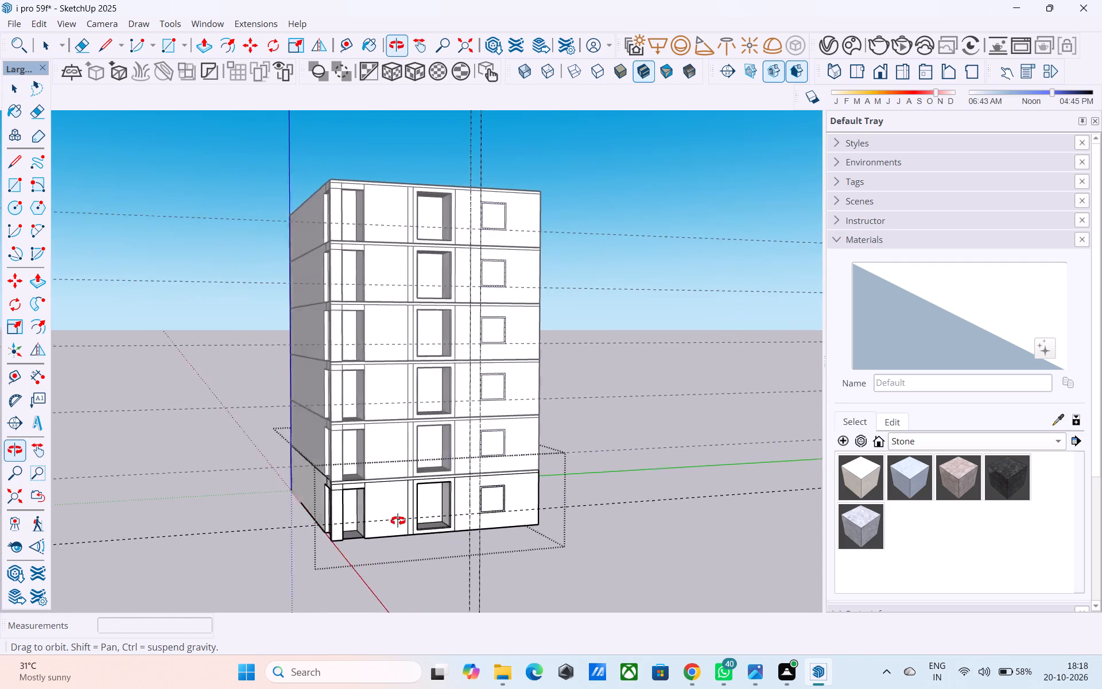
{"action": "middle_click_drag", "start_coordinate": [398, 521], "coordinate": [569, 502]}
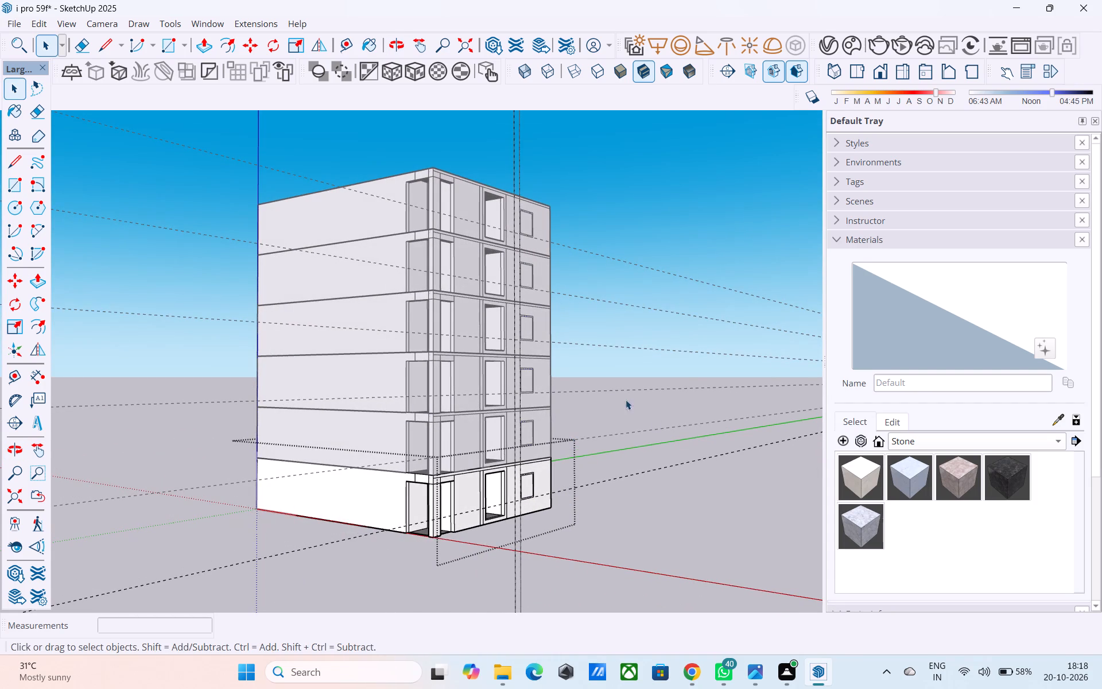
{"action": "middle_click_drag", "start_coordinate": [586, 447], "coordinate": [466, 501]}
{"action": "scroll", "coordinate": [413, 522], "scroll_direction": "up", "scroll_amount": 5}
{"action": "middle_click_drag", "start_coordinate": [412, 521], "coordinate": [418, 494]}
{"action": "scroll", "coordinate": [418, 523], "scroll_direction": "up", "scroll_amount": 3}
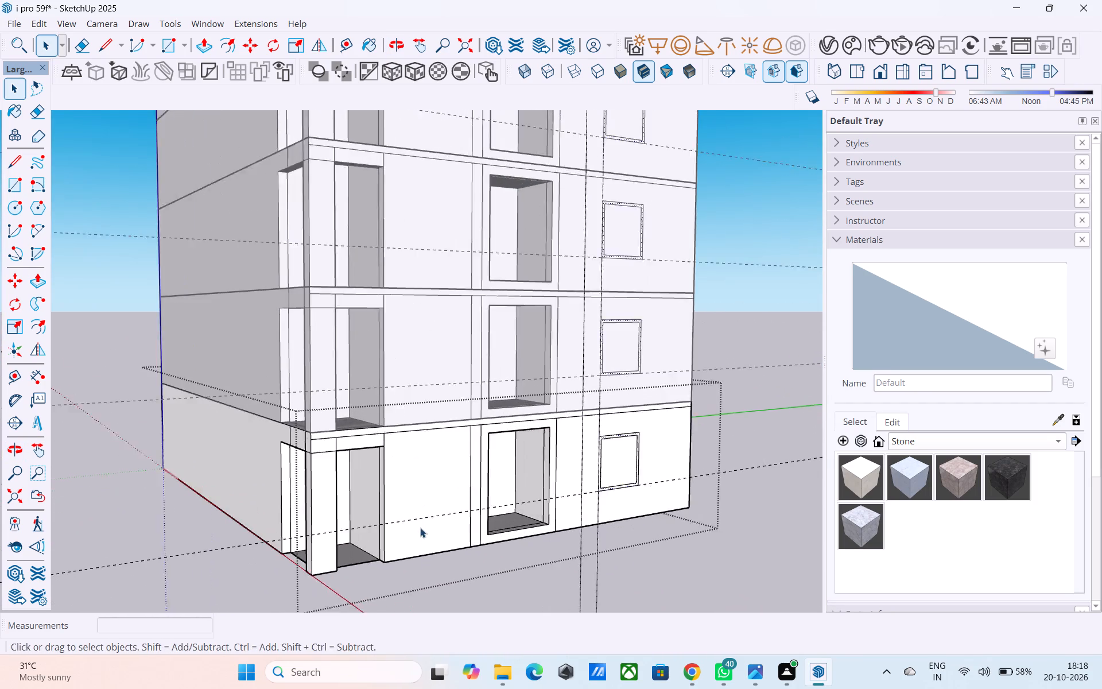
{"action": "scroll", "coordinate": [420, 528], "scroll_direction": "up", "scroll_amount": 1}
{"action": "middle_click_drag", "start_coordinate": [420, 527], "coordinate": [409, 509]}
{"action": "scroll", "coordinate": [417, 520], "scroll_direction": "up", "scroll_amount": 4}
{"action": "key", "text": "t"}
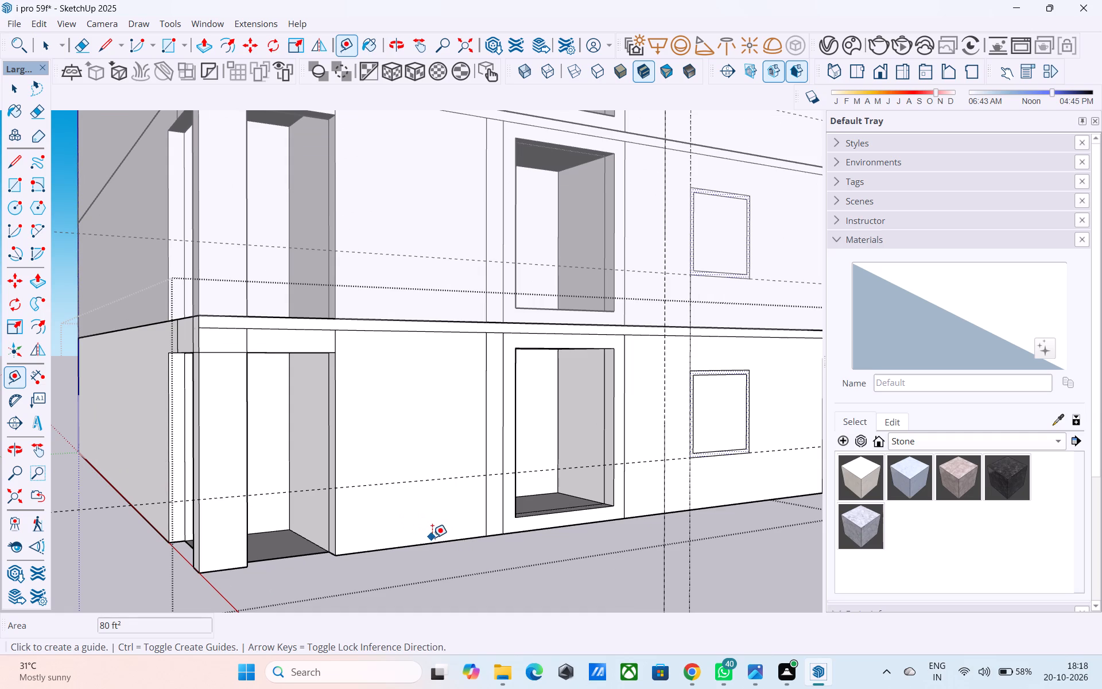
{"action": "left_click", "coordinate": [433, 542]}
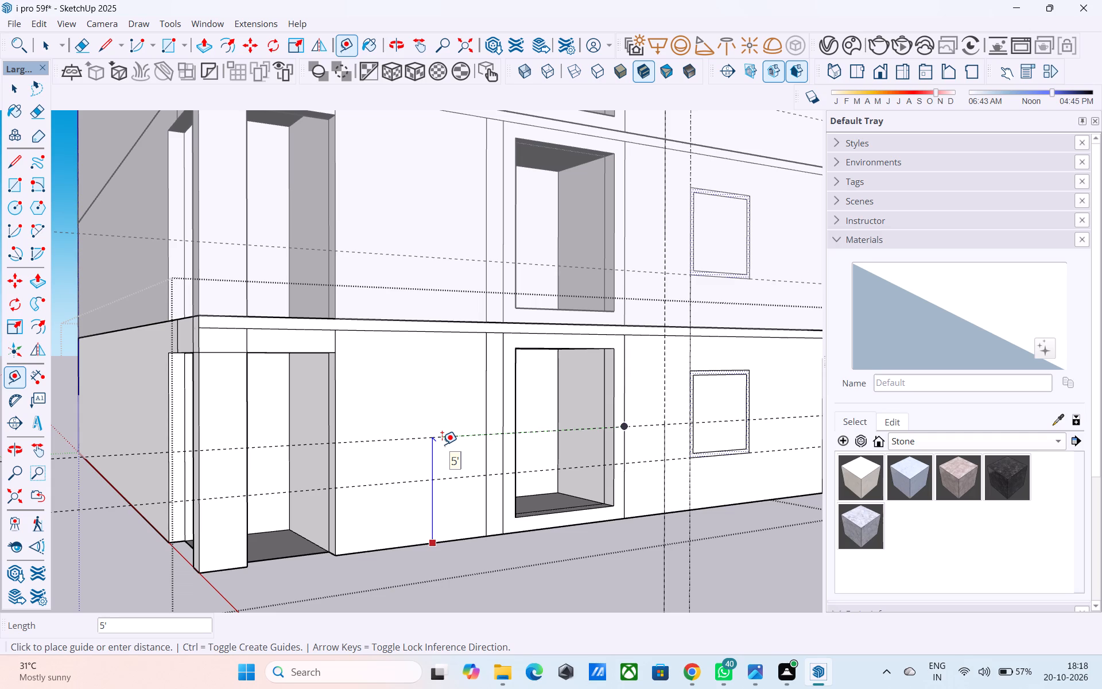
{"action": "type", "text": "5'"}
{"action": "key", "text": "Return"}
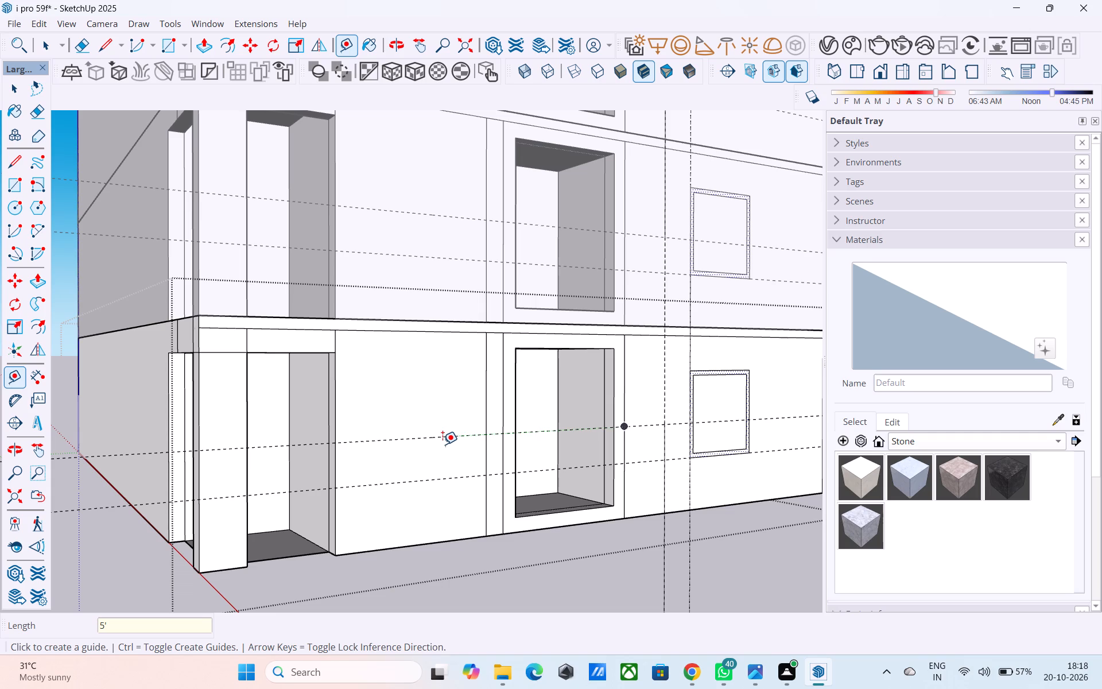
Place a vertical guide 1' from the wall line beside the recessed opening, toward the corner opening, and adjust its distance to 2'.
{"action": "middle_click_drag", "start_coordinate": [480, 409], "coordinate": [476, 433]}
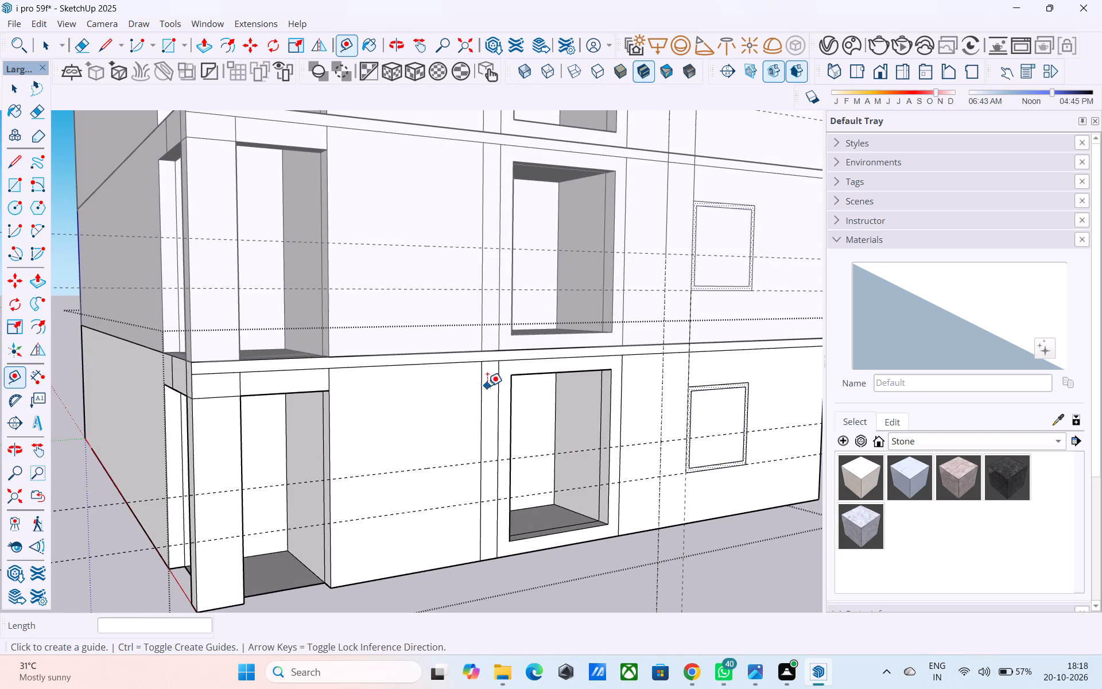
{"action": "scroll", "coordinate": [483, 397], "scroll_direction": "up", "scroll_amount": 4}
{"action": "scroll", "coordinate": [485, 405], "scroll_direction": "down", "scroll_amount": 3}
{"action": "middle_click_drag", "start_coordinate": [486, 400], "coordinate": [506, 376]}
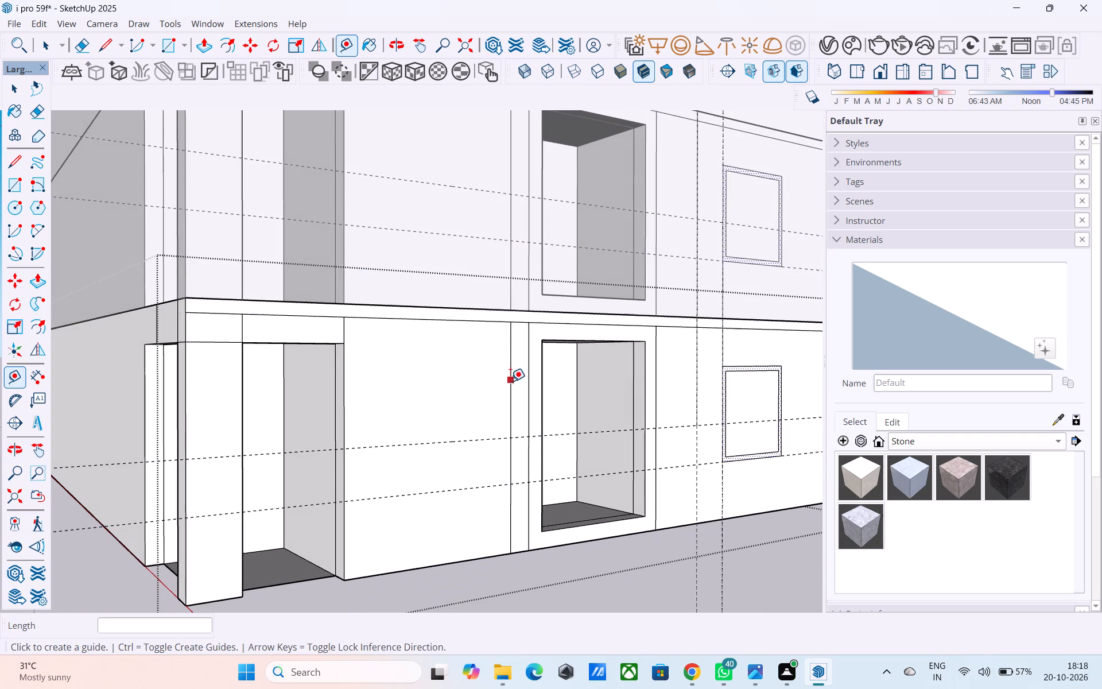
{"action": "scroll", "coordinate": [511, 386], "scroll_direction": "up", "scroll_amount": 3}
{"action": "left_click", "coordinate": [515, 390]}
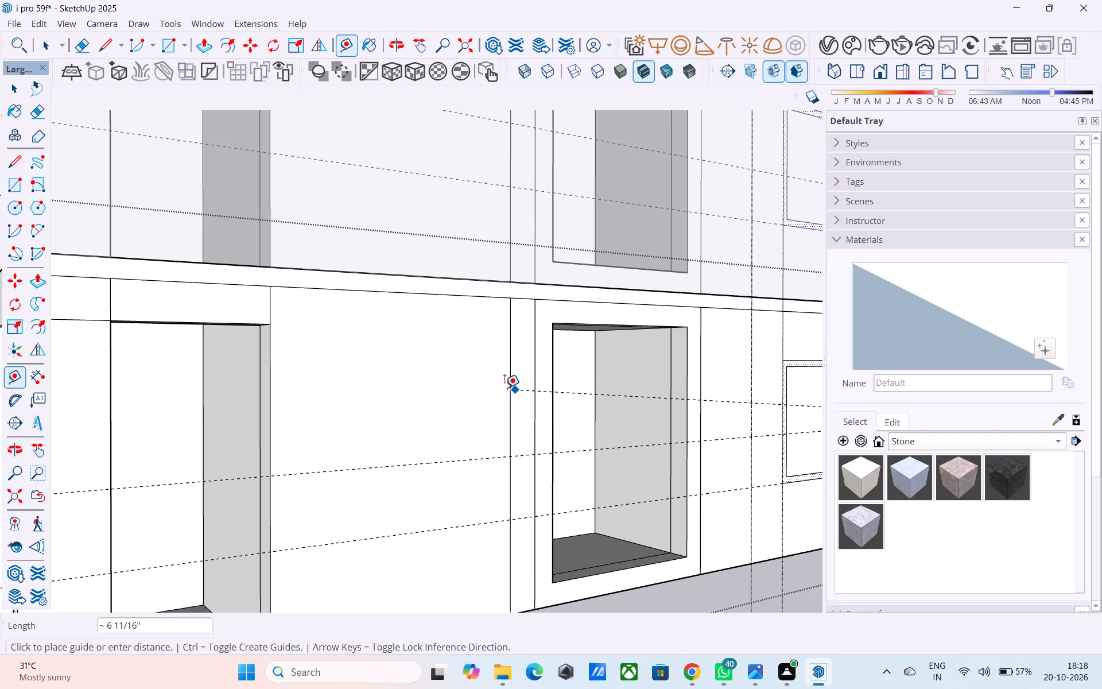
{"action": "key", "text": "t"}
{"action": "left_click", "coordinate": [511, 393]}
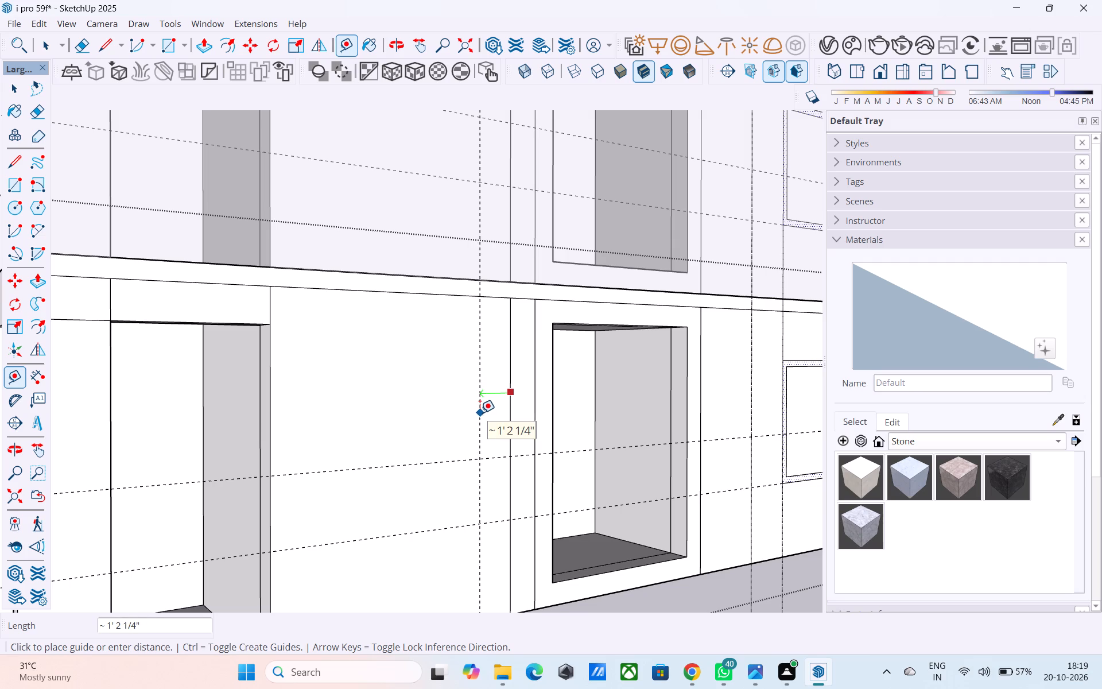
{"action": "type", "text": "1'"}
{"action": "key", "text": "Return"}
{"action": "type", "text": "2'"}
{"action": "key", "text": "Return"}
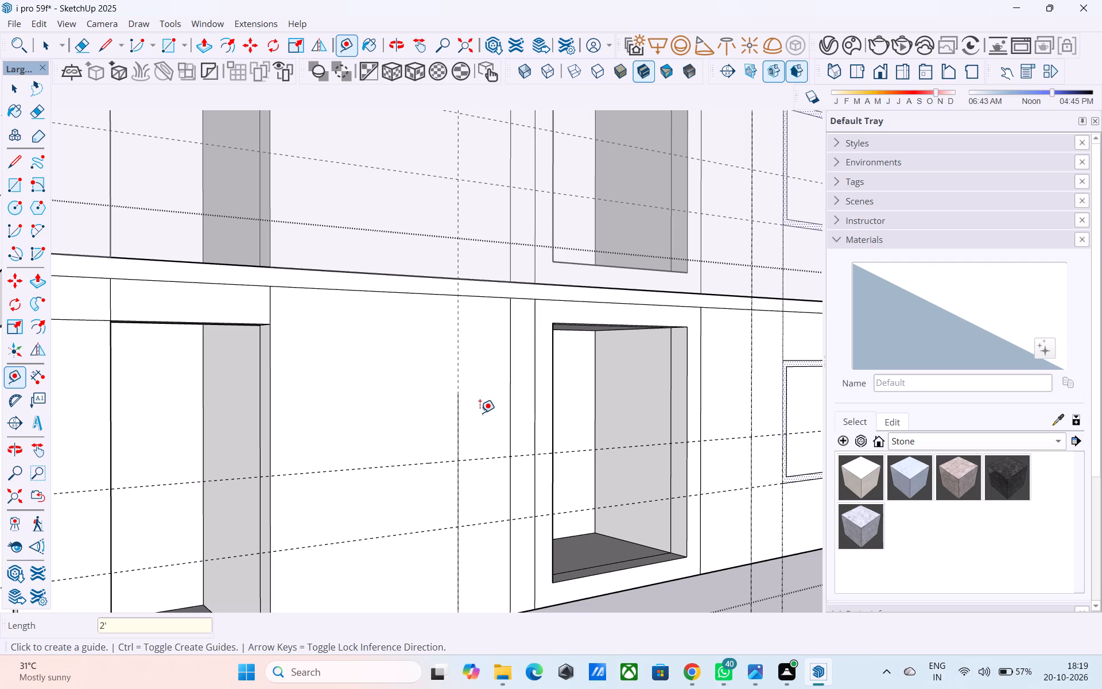
Draw a 2' by 2' square from where the 5' horizontal guide meets the new vertical guide, upward and toward the corner opening.
{"action": "scroll", "coordinate": [417, 413], "scroll_direction": "down", "scroll_amount": 6}
{"action": "middle_click_drag", "start_coordinate": [419, 415], "coordinate": [409, 411]}
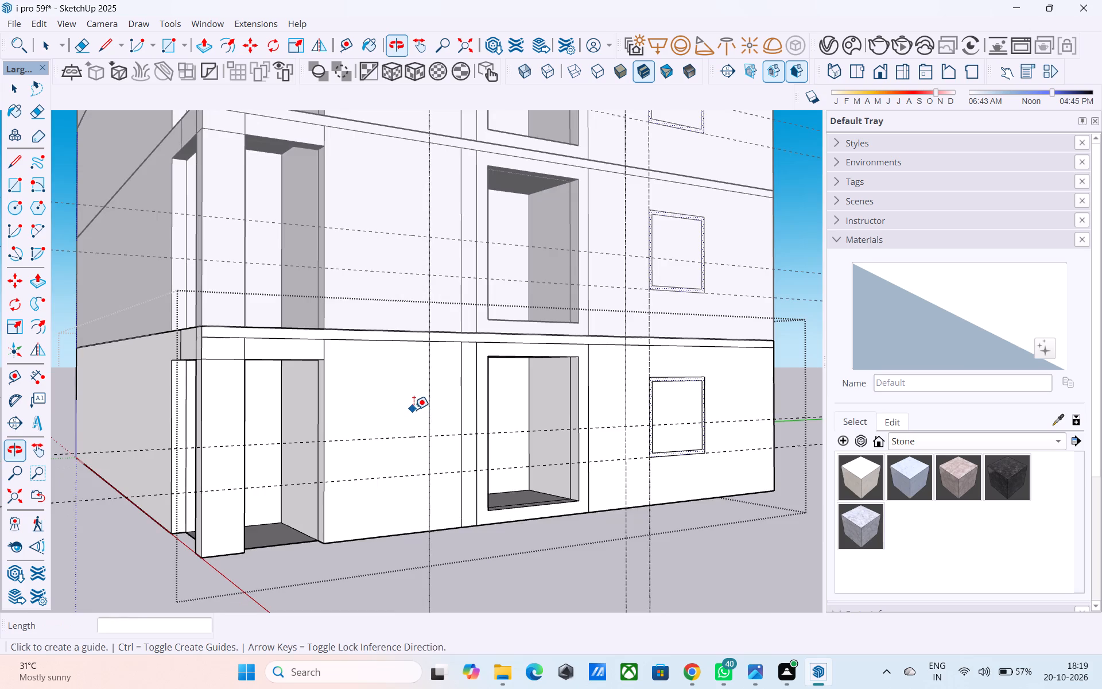
{"action": "key", "text": "r"}
{"action": "scroll", "coordinate": [418, 409], "scroll_direction": "up", "scroll_amount": 5}
{"action": "left_click", "coordinate": [440, 451]}
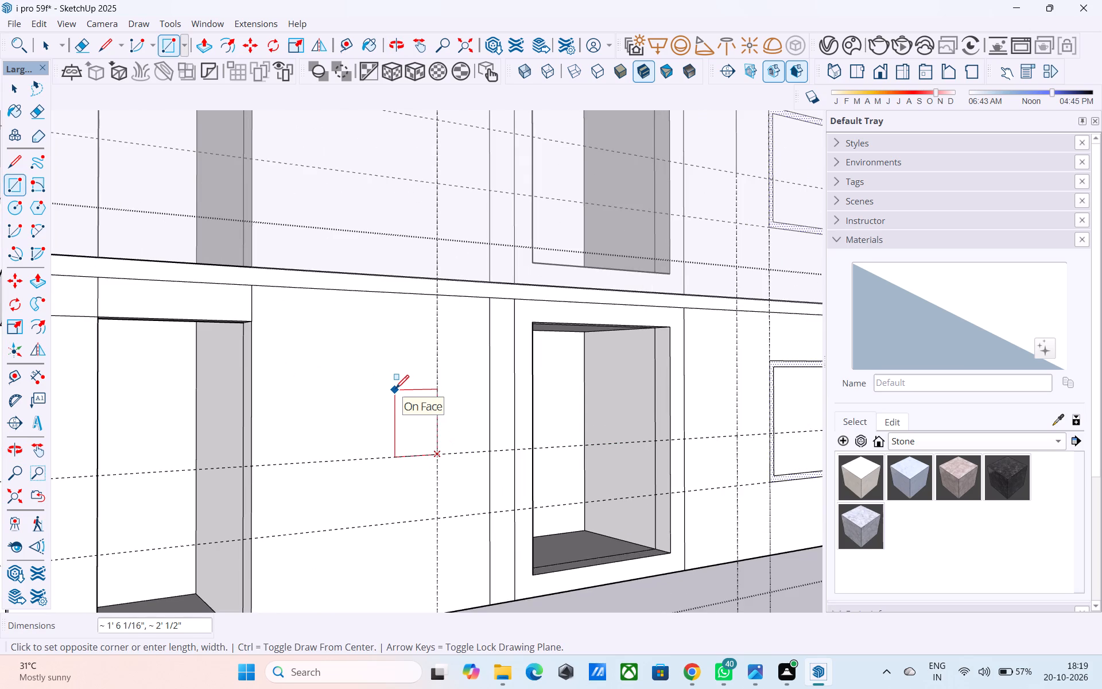
{"action": "type", "text": "2',2'"}
{"action": "key", "text": "Return"}
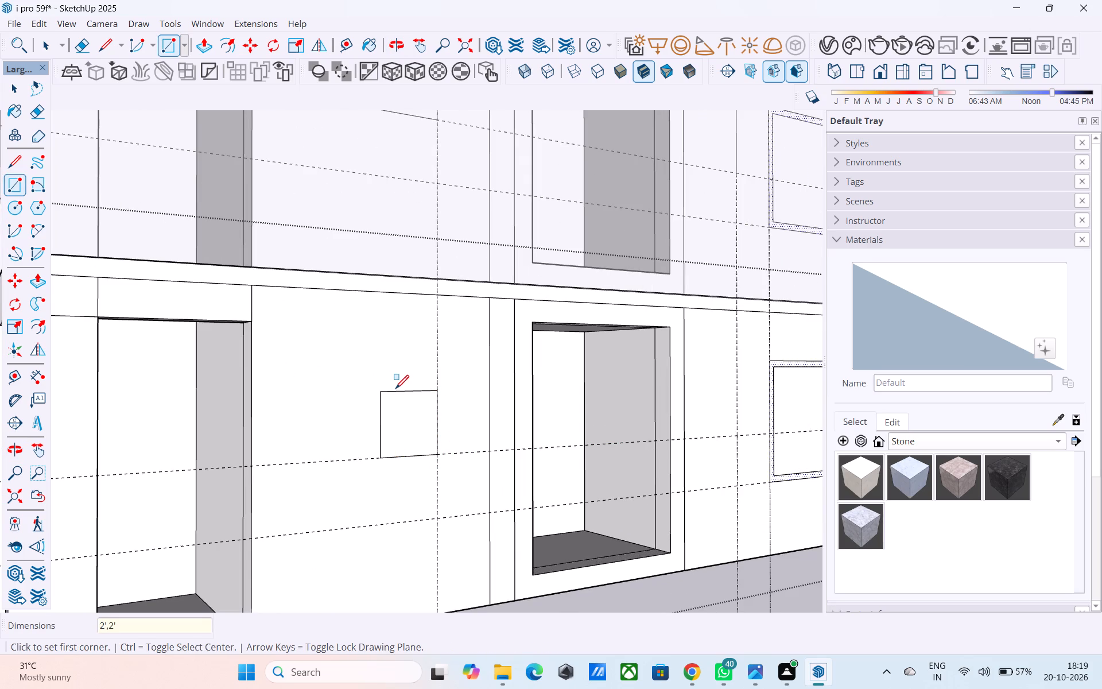
Offset the outline of the 2' by 2' window square inward by 2" to form a frame.
{"action": "key", "text": "space"}
{"action": "middle_click_drag", "start_coordinate": [412, 426], "coordinate": [400, 412]}
{"action": "scroll", "coordinate": [409, 418], "scroll_direction": "up", "scroll_amount": 5}
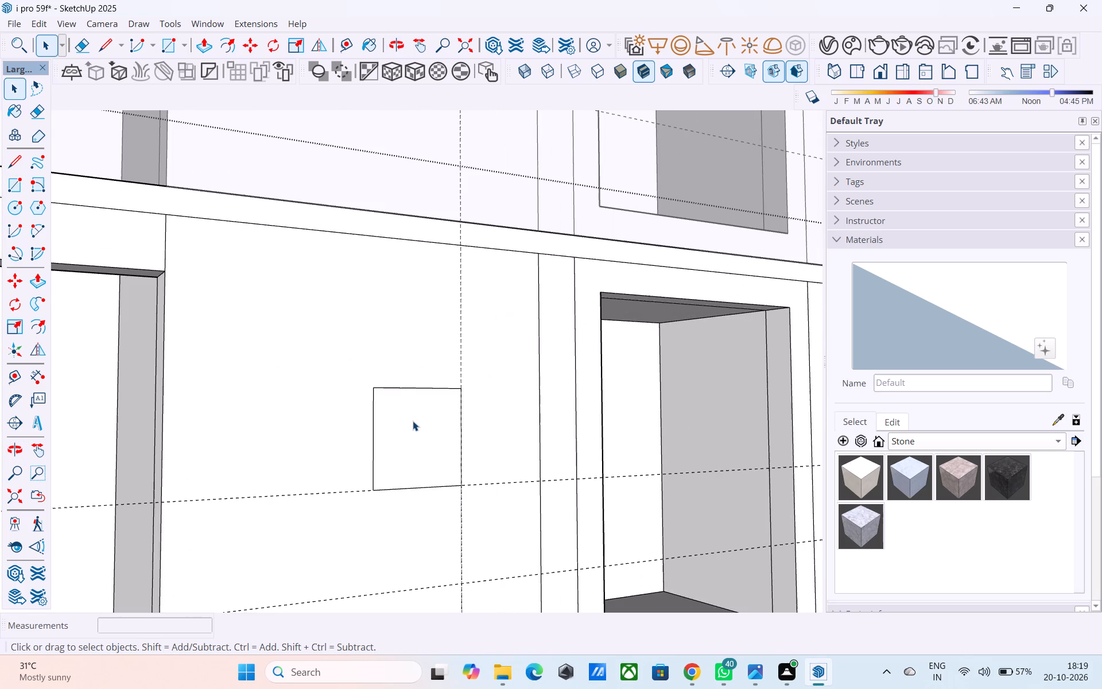
{"action": "left_click", "coordinate": [413, 421]}
{"action": "key", "text": "f"}
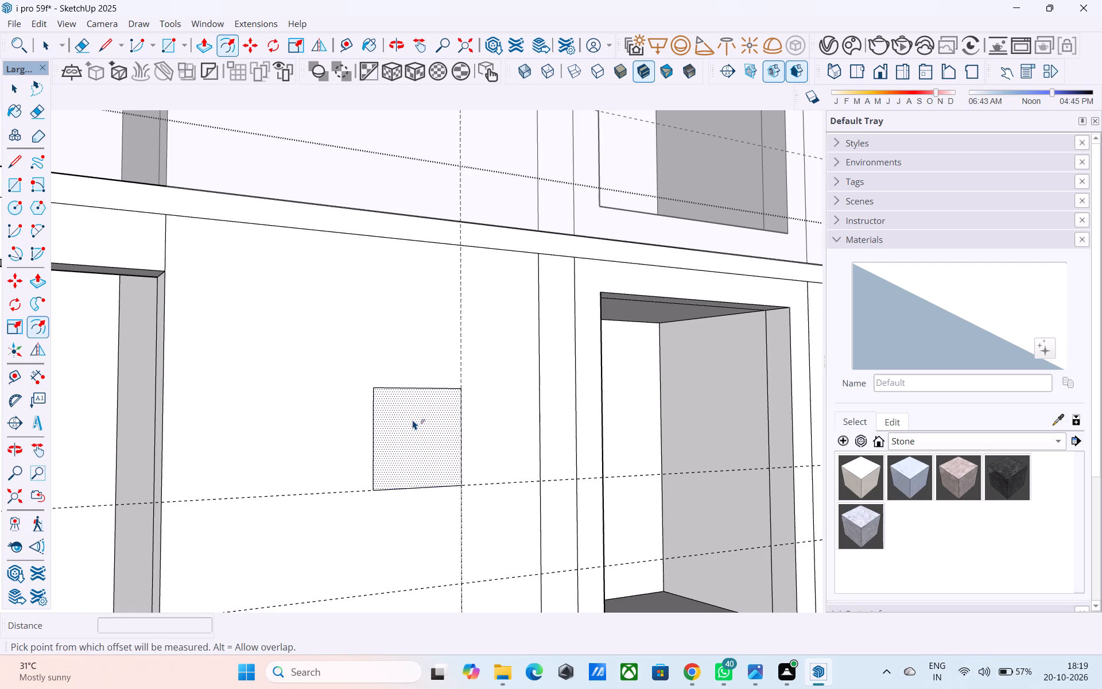
{"action": "left_click", "coordinate": [413, 420]}
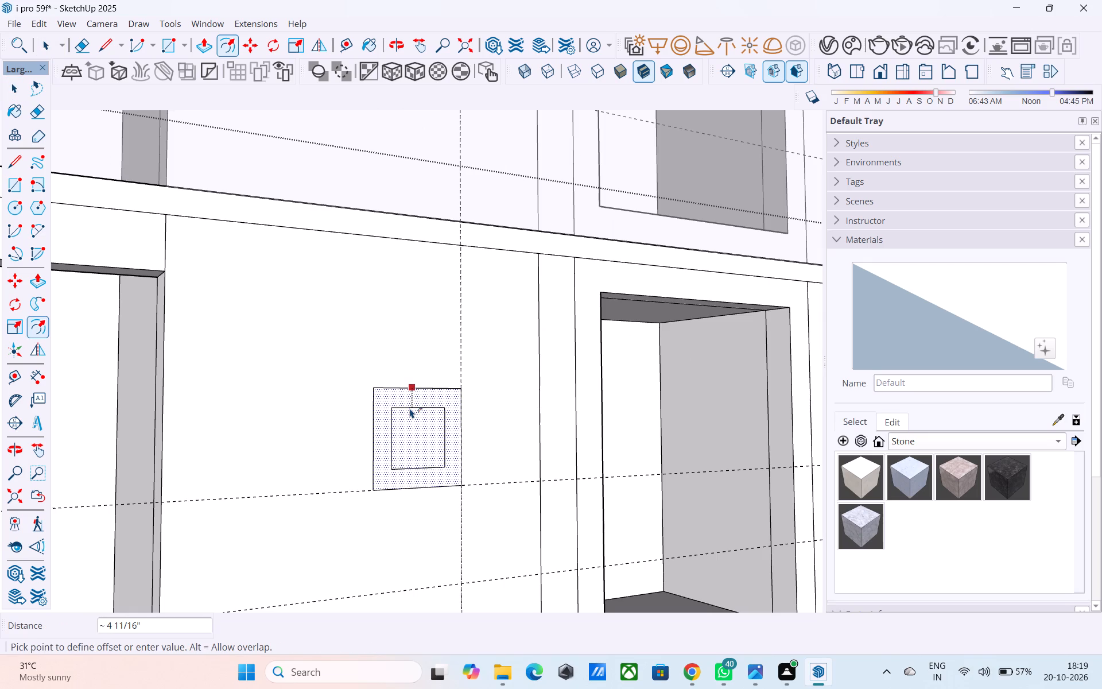
{"action": "key", "text": "2"}
{"action": "key", "text": "shift+quotedbl"}
{"action": "key", "text": "Return"}
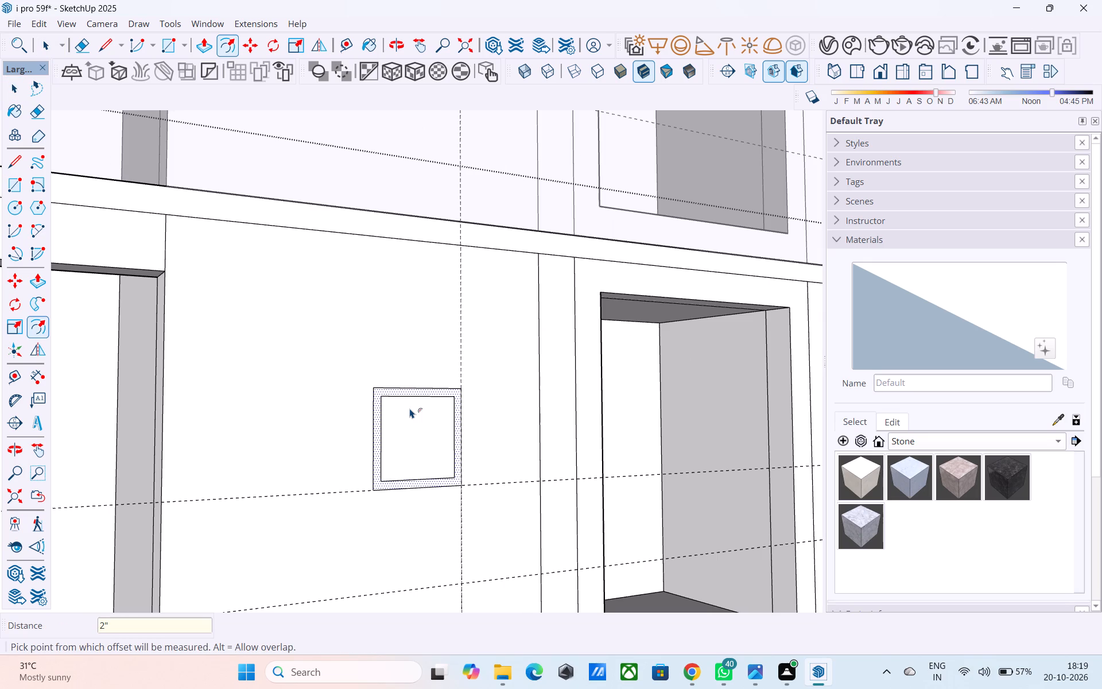
{"action": "key", "text": "space"}
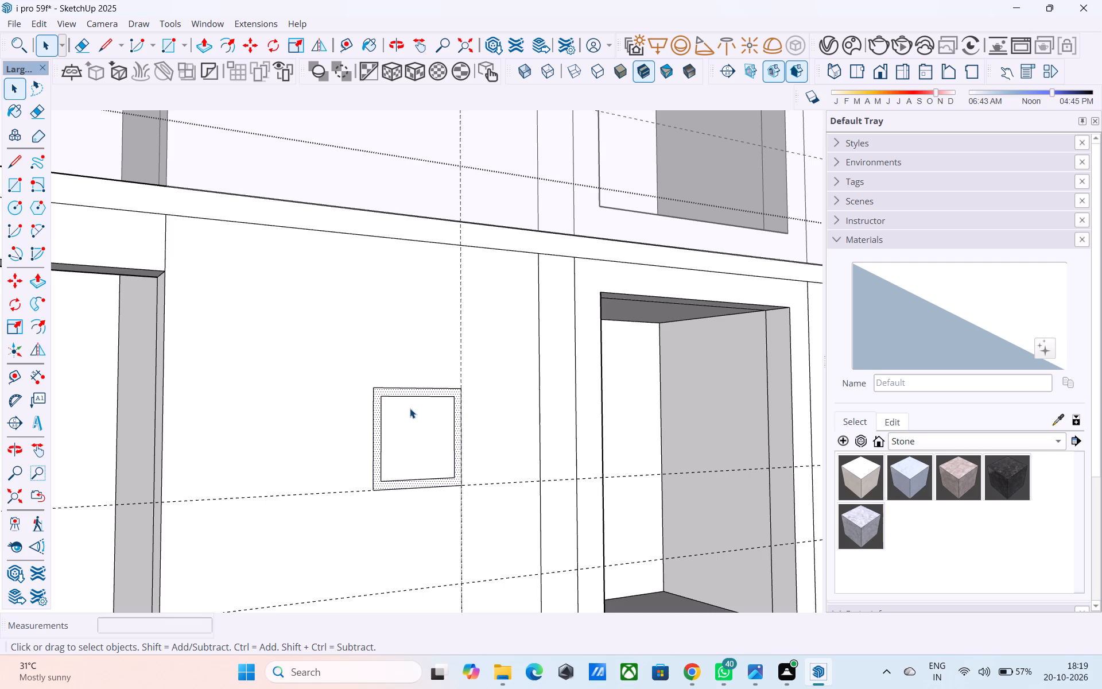
Examine the small framed windows and the guides across the whole tower from the front and the corner.
{"action": "scroll", "coordinate": [531, 443], "scroll_direction": "down", "scroll_amount": 6}
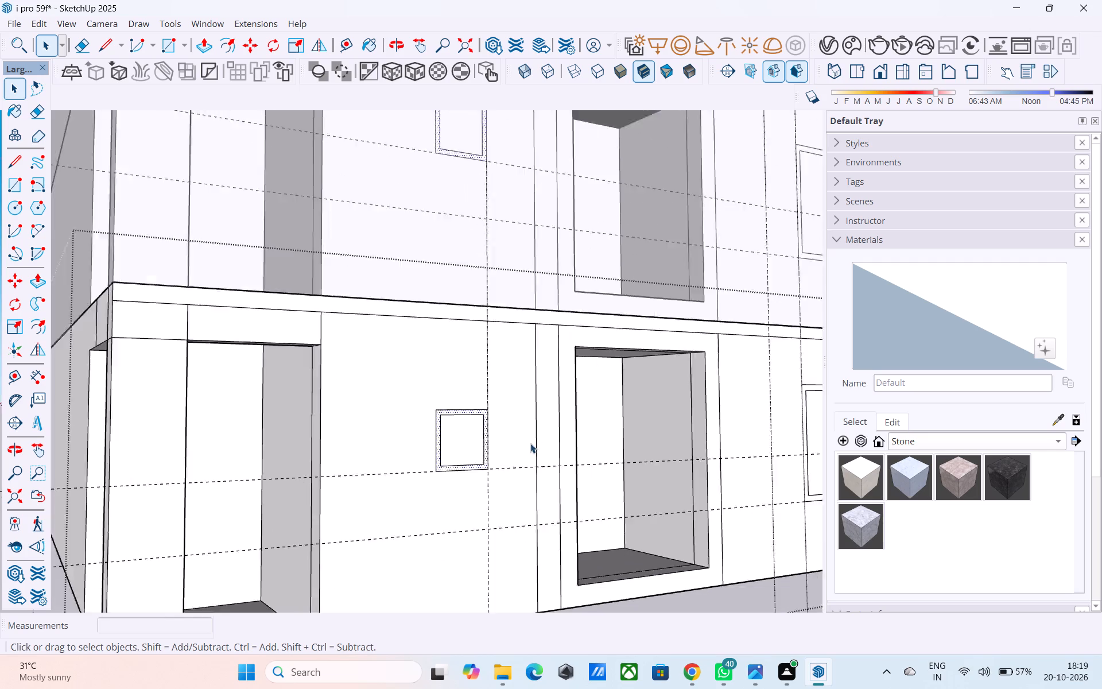
{"action": "scroll", "coordinate": [530, 443], "scroll_direction": "down", "scroll_amount": 1}
{"action": "scroll", "coordinate": [472, 406], "scroll_direction": "down", "scroll_amount": 10}
{"action": "middle_click_drag", "start_coordinate": [448, 376], "coordinate": [769, 425]}
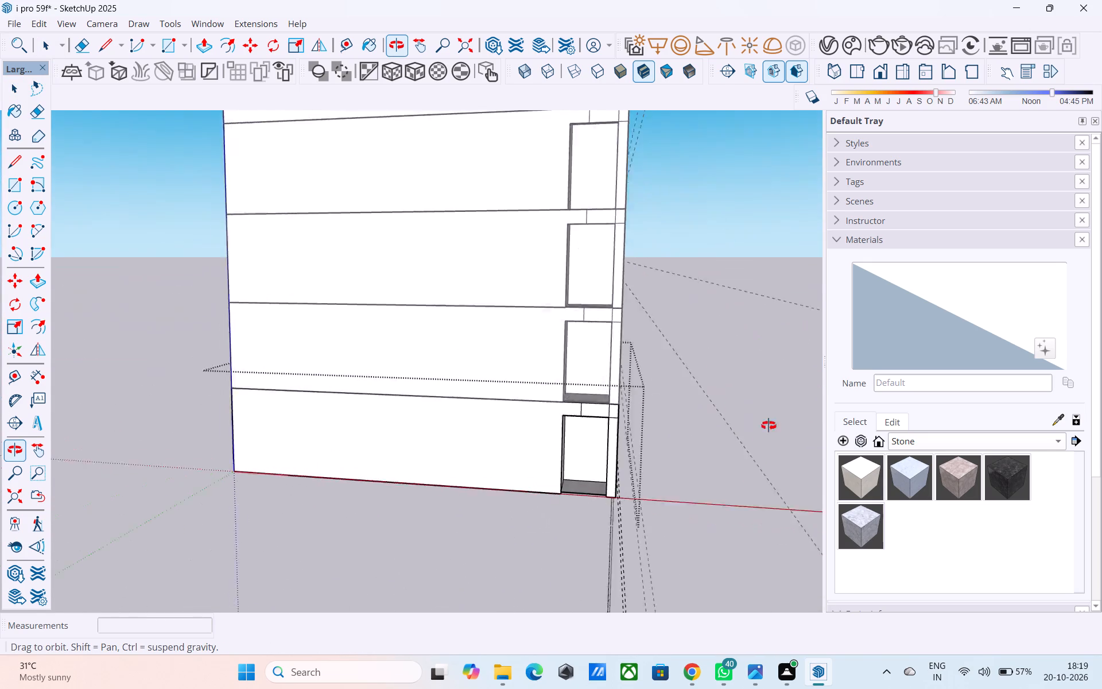
{"action": "middle_click_drag", "start_coordinate": [769, 425], "coordinate": [544, 416]}
{"action": "scroll", "coordinate": [543, 416], "scroll_direction": "down", "scroll_amount": 11}
{"action": "middle_click_drag", "start_coordinate": [471, 413], "coordinate": [633, 392]}
{"action": "scroll", "coordinate": [639, 355], "scroll_direction": "up", "scroll_amount": 5}
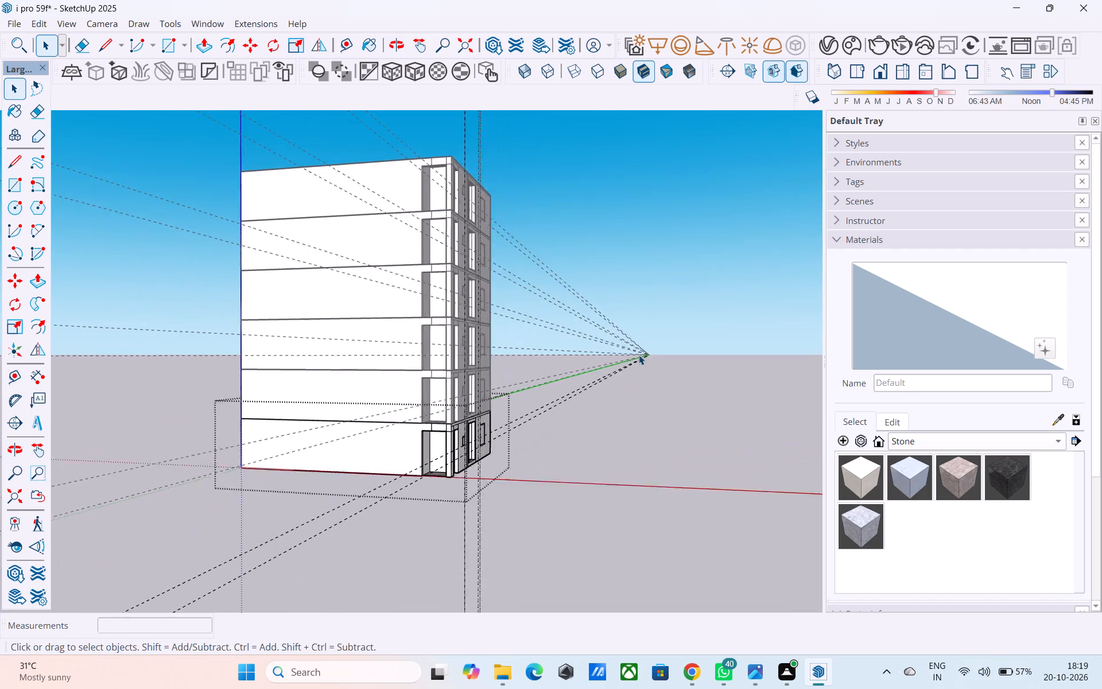
{"action": "scroll", "coordinate": [639, 355], "scroll_direction": "up", "scroll_amount": 14}
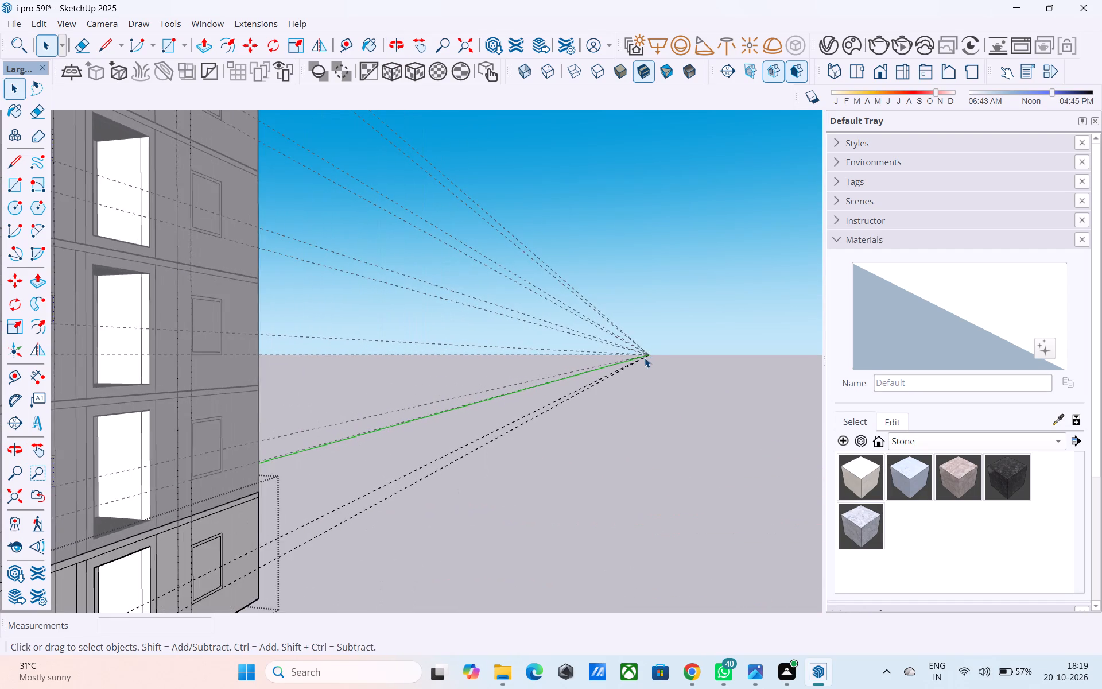
{"action": "scroll", "coordinate": [645, 358], "scroll_direction": "up", "scroll_amount": 11}
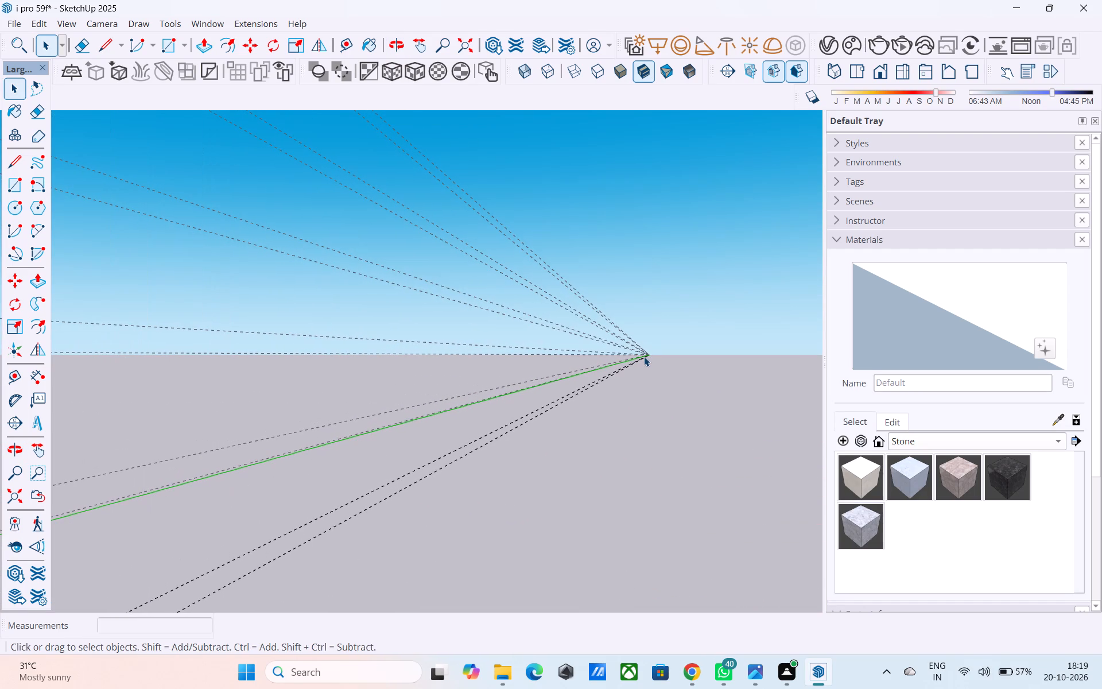
{"action": "scroll", "coordinate": [644, 357], "scroll_direction": "down", "scroll_amount": 15}
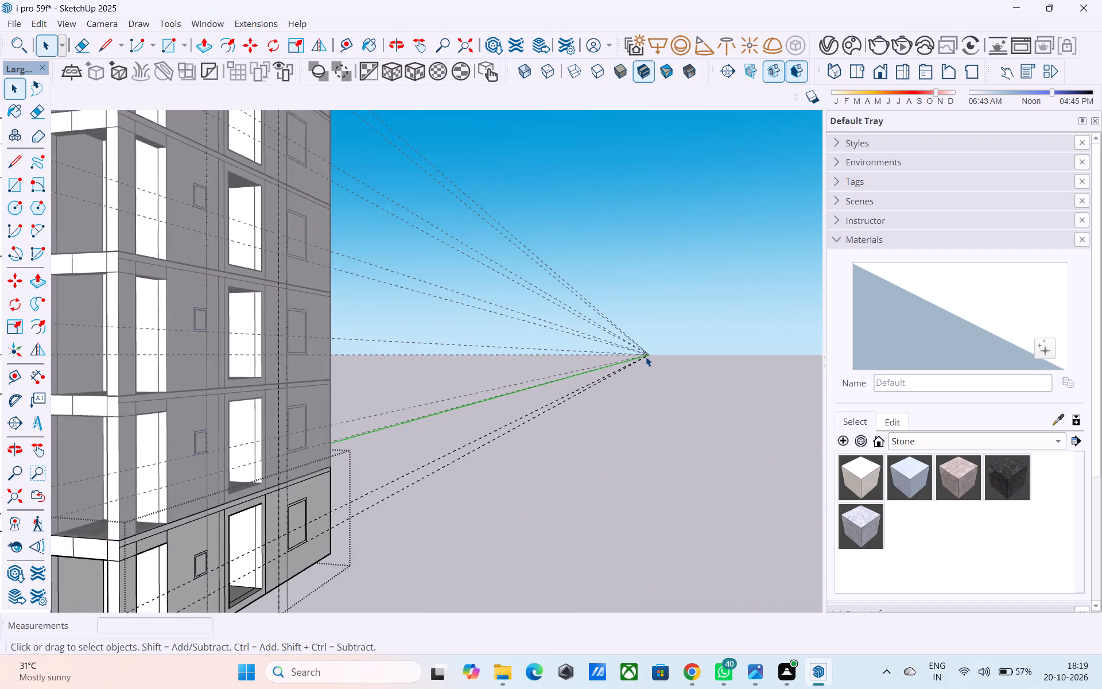
{"action": "scroll", "coordinate": [646, 357], "scroll_direction": "down", "scroll_amount": 11}
{"action": "middle_click_drag", "start_coordinate": [644, 355], "coordinate": [405, 415]}
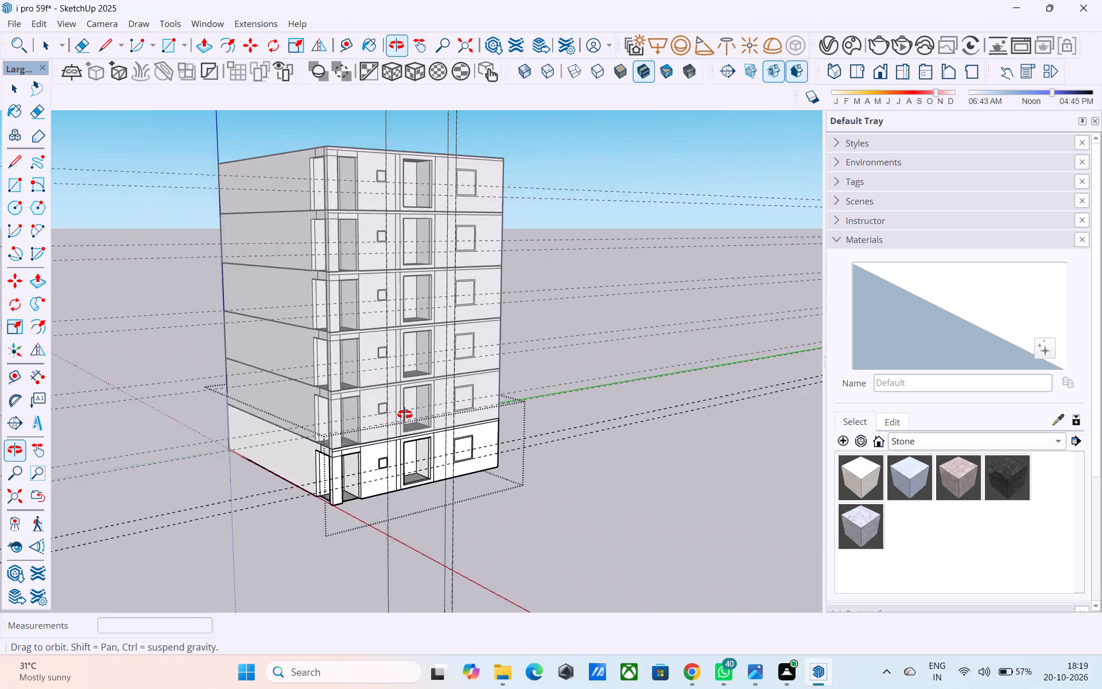
{"action": "middle_click_drag", "start_coordinate": [405, 415], "coordinate": [363, 439]}
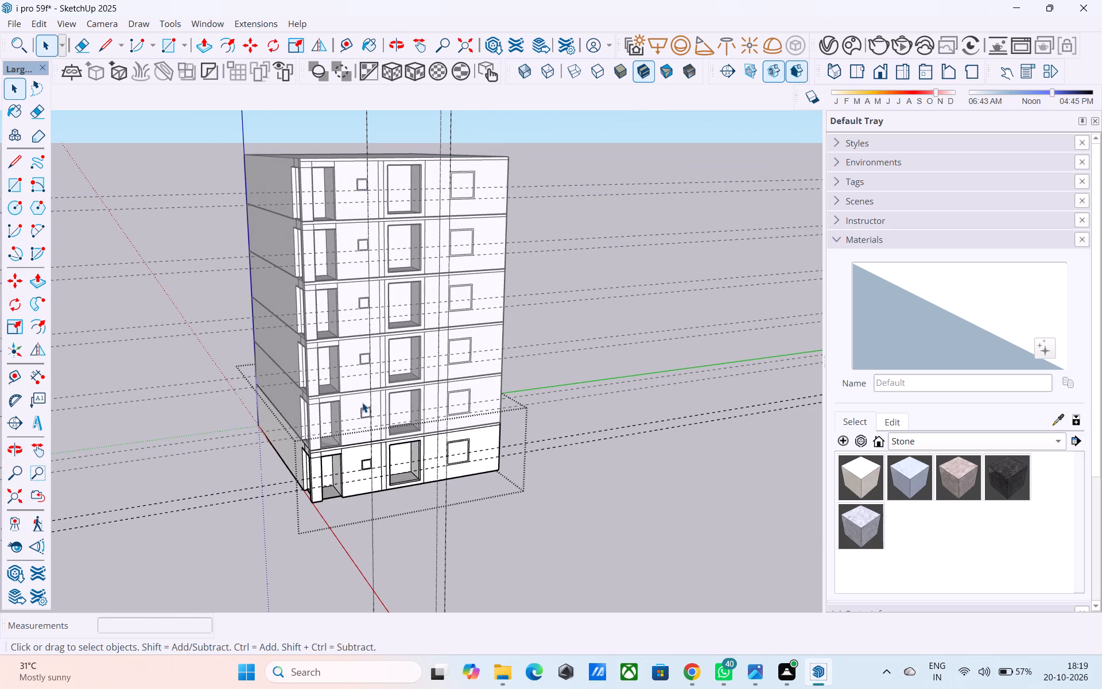
{"action": "middle_click_drag", "start_coordinate": [362, 402], "coordinate": [566, 380]}
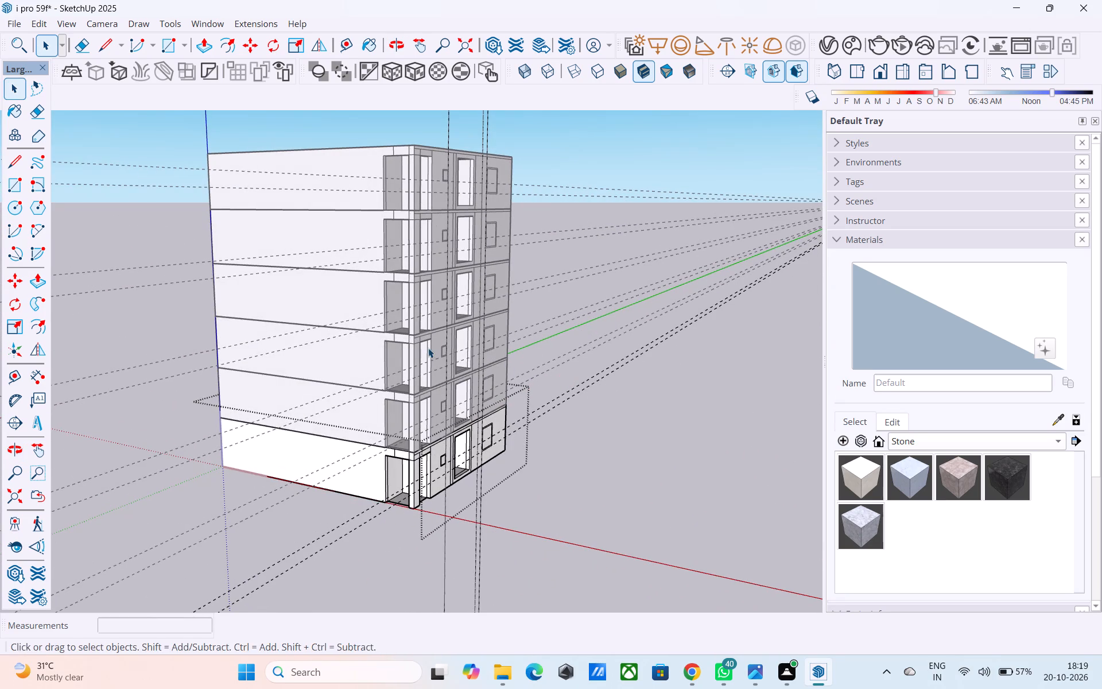
Examine the tower's corner openings, pillars and floor edges on the lower storeys up close.
{"action": "middle_click_drag", "start_coordinate": [428, 348], "coordinate": [471, 359]}
{"action": "scroll", "coordinate": [424, 366], "scroll_direction": "up", "scroll_amount": 5}
{"action": "scroll", "coordinate": [421, 373], "scroll_direction": "down", "scroll_amount": 3}
{"action": "middle_click_drag", "start_coordinate": [419, 376], "coordinate": [421, 335]}
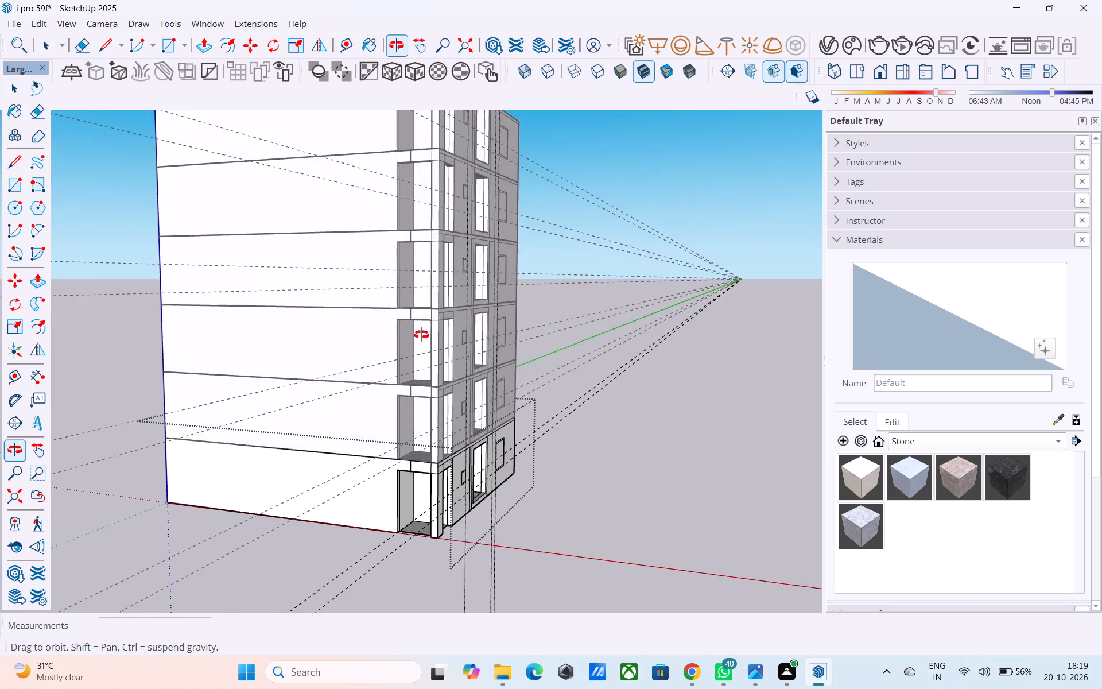
{"action": "middle_click_drag", "start_coordinate": [421, 335], "coordinate": [276, 400]}
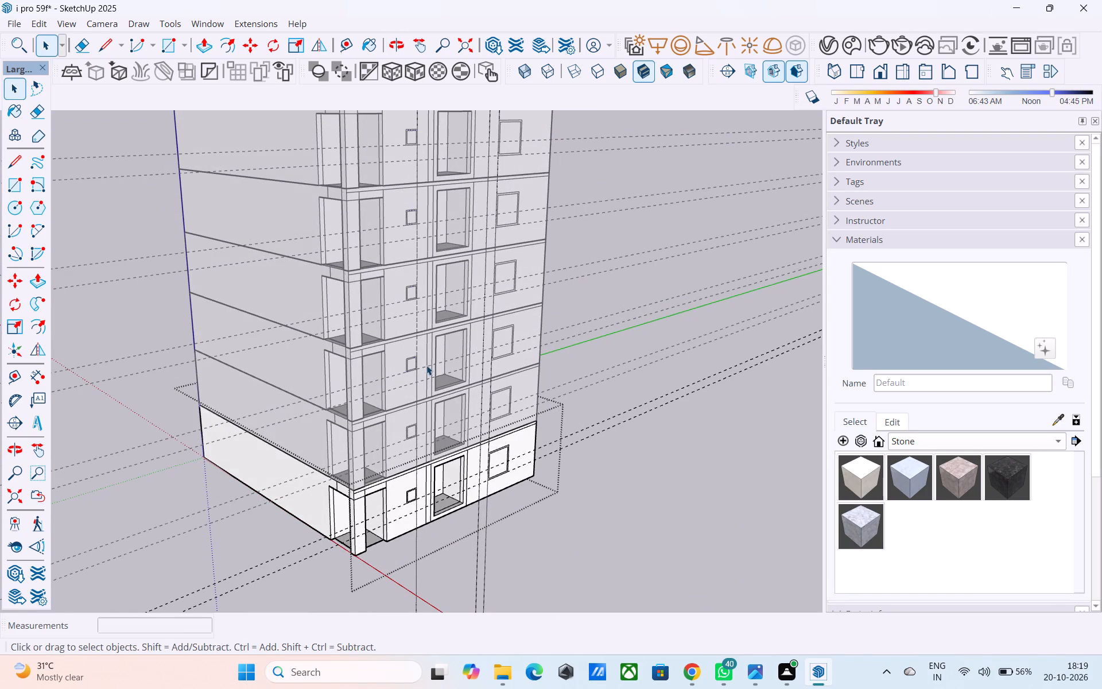
{"action": "middle_click_drag", "start_coordinate": [425, 363], "coordinate": [432, 355]}
{"action": "scroll", "coordinate": [405, 374], "scroll_direction": "up", "scroll_amount": 7}
{"action": "middle_click_drag", "start_coordinate": [331, 422], "coordinate": [416, 402]}
{"action": "scroll", "coordinate": [417, 402], "scroll_direction": "up", "scroll_amount": 4}
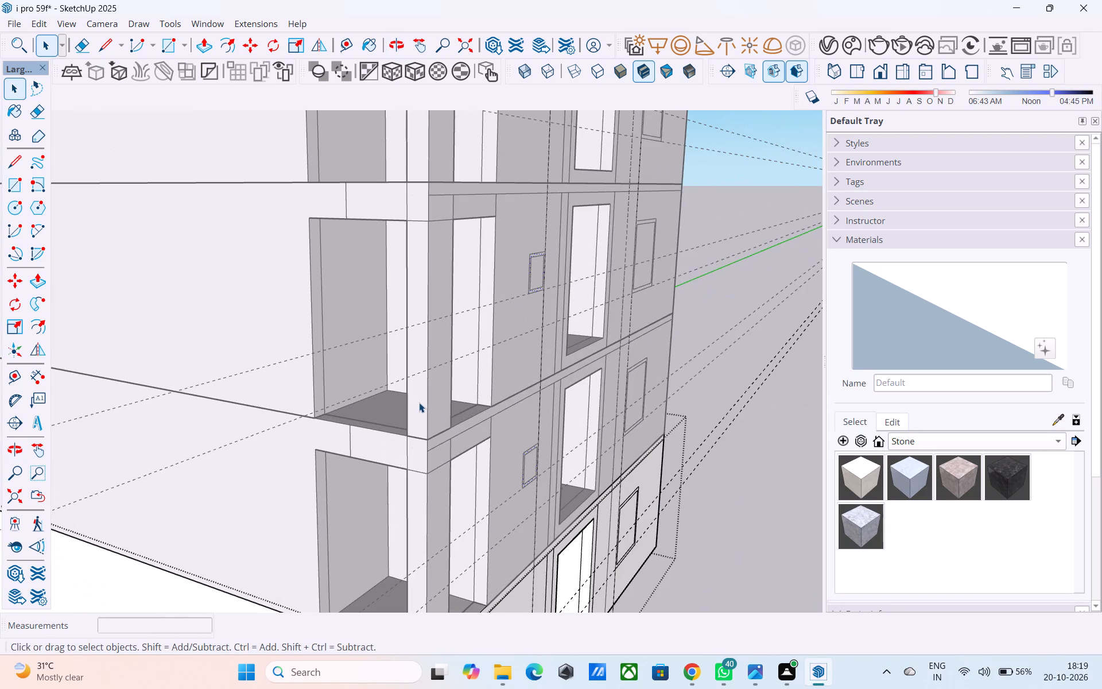
{"action": "scroll", "coordinate": [349, 505], "scroll_direction": "down", "scroll_amount": 4}
{"action": "middle_click_drag", "start_coordinate": [349, 505], "coordinate": [370, 439]}
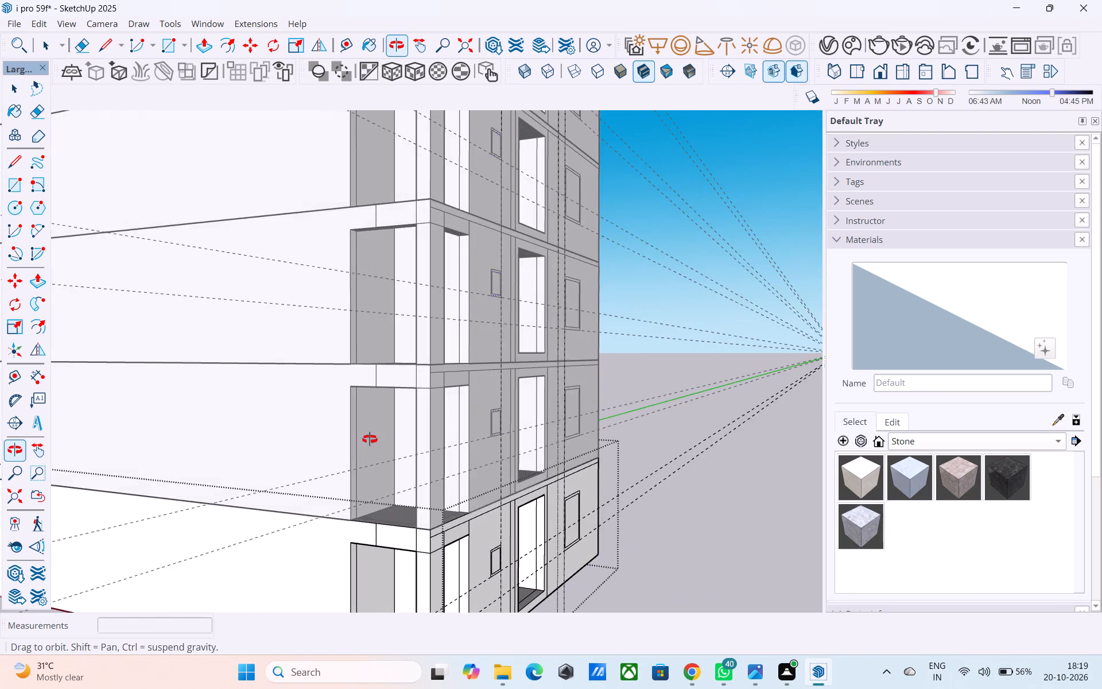
{"action": "middle_click_drag", "start_coordinate": [370, 439], "coordinate": [422, 527]}
{"action": "scroll", "coordinate": [449, 491], "scroll_direction": "up", "scroll_amount": 4}
{"action": "middle_click_drag", "start_coordinate": [443, 479], "coordinate": [433, 477]}
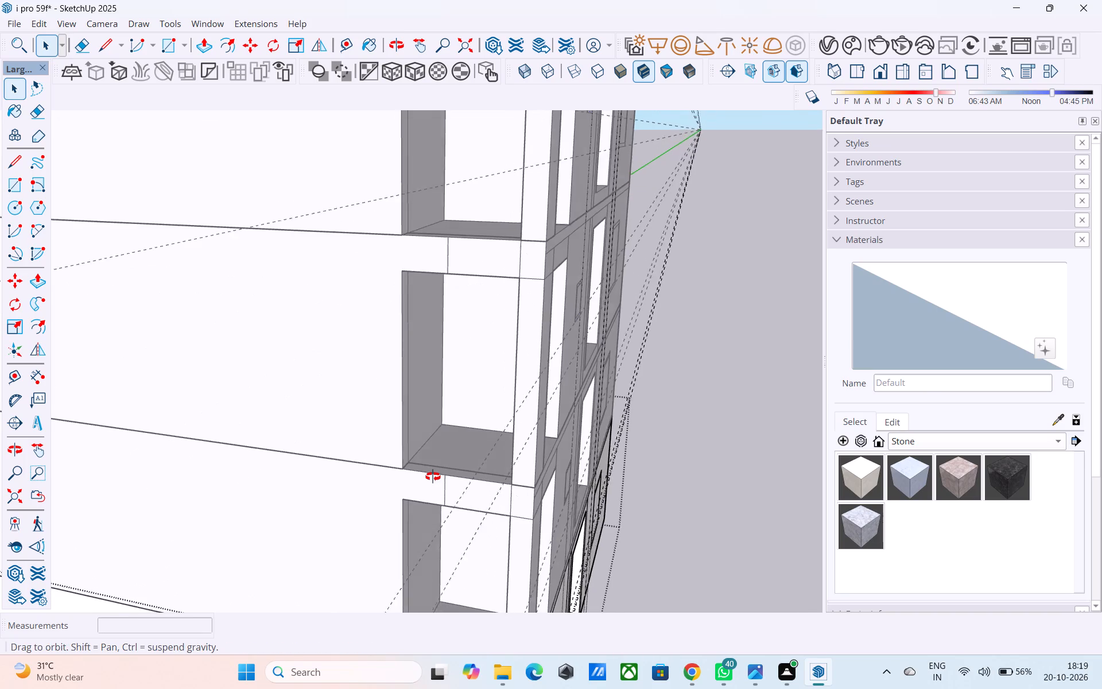
{"action": "middle_click_drag", "start_coordinate": [433, 477], "coordinate": [429, 475]}
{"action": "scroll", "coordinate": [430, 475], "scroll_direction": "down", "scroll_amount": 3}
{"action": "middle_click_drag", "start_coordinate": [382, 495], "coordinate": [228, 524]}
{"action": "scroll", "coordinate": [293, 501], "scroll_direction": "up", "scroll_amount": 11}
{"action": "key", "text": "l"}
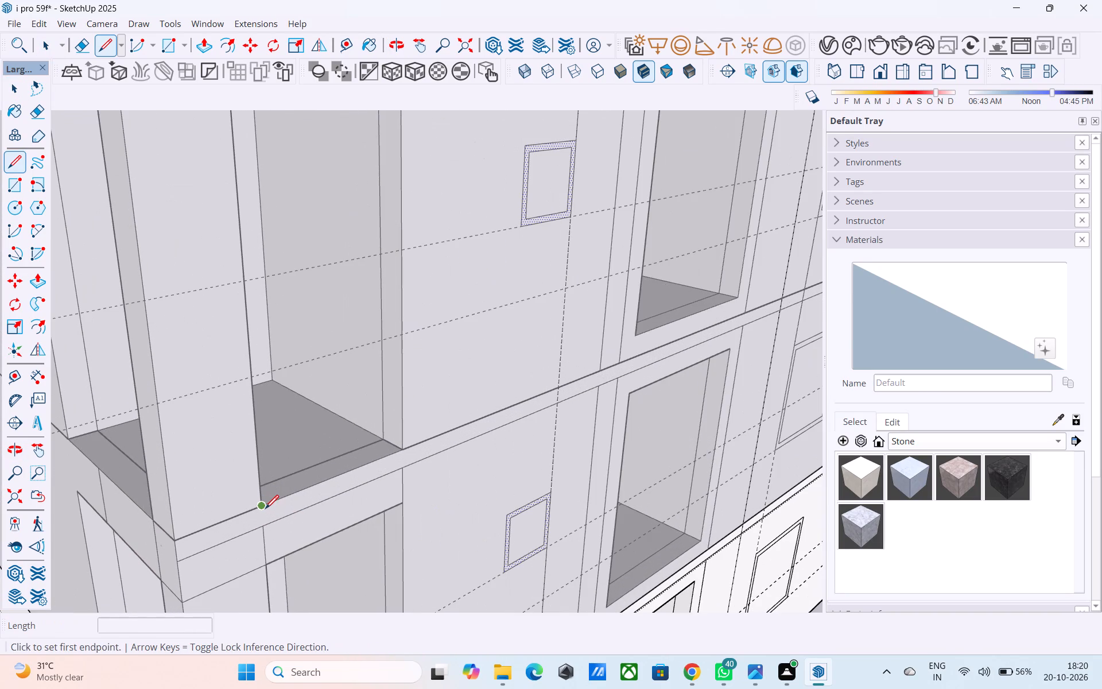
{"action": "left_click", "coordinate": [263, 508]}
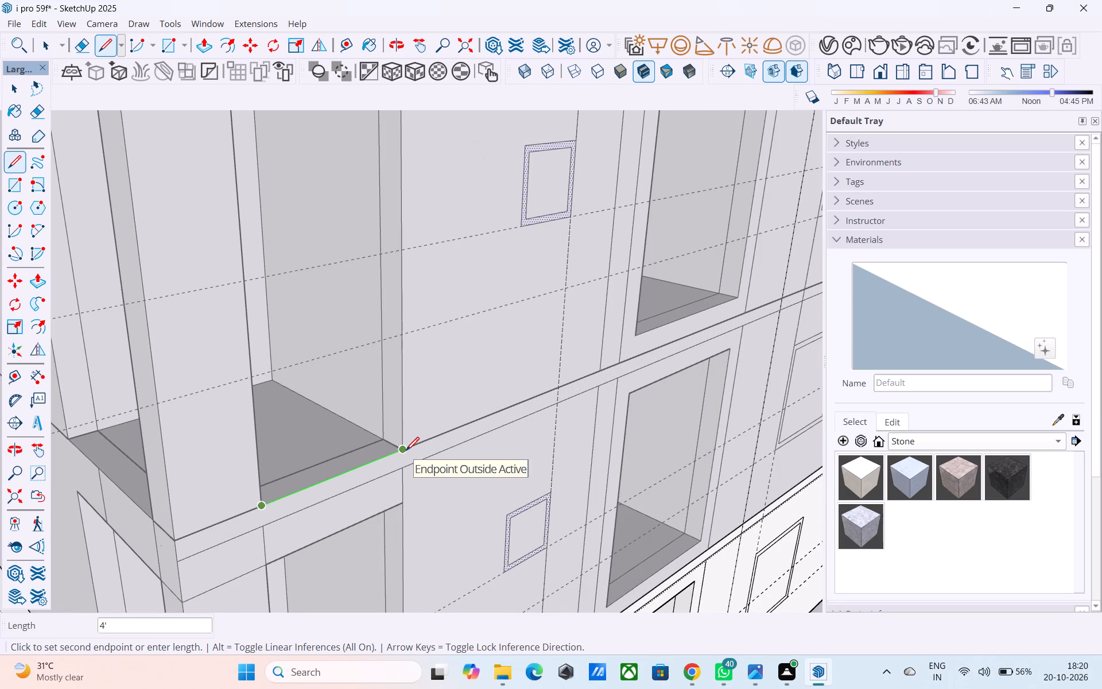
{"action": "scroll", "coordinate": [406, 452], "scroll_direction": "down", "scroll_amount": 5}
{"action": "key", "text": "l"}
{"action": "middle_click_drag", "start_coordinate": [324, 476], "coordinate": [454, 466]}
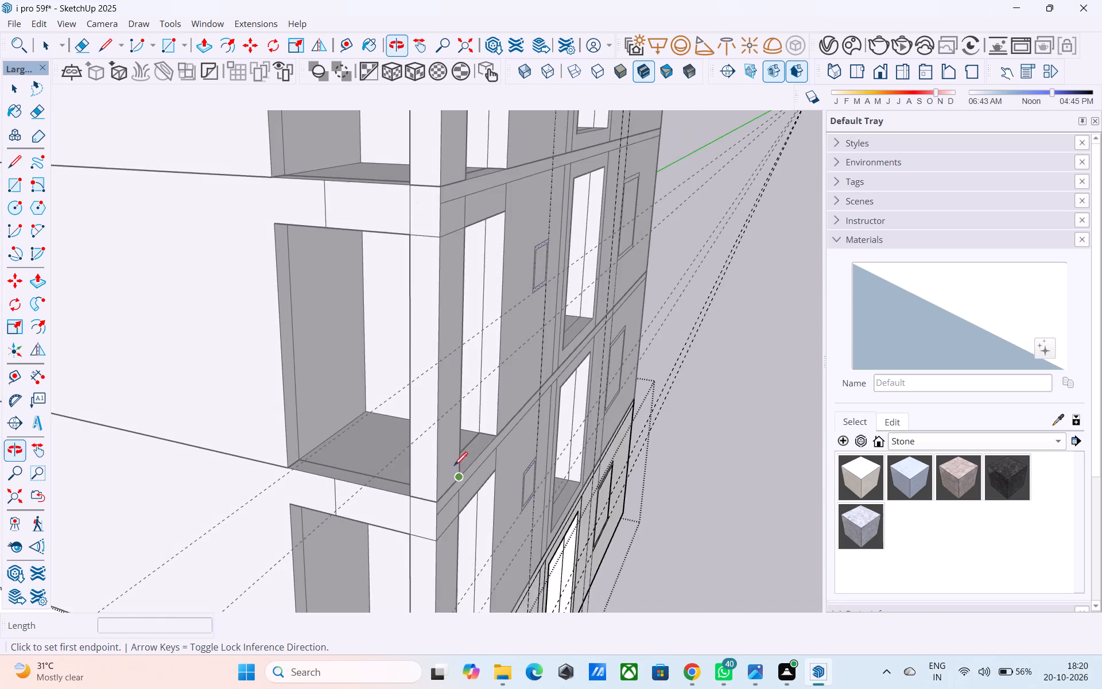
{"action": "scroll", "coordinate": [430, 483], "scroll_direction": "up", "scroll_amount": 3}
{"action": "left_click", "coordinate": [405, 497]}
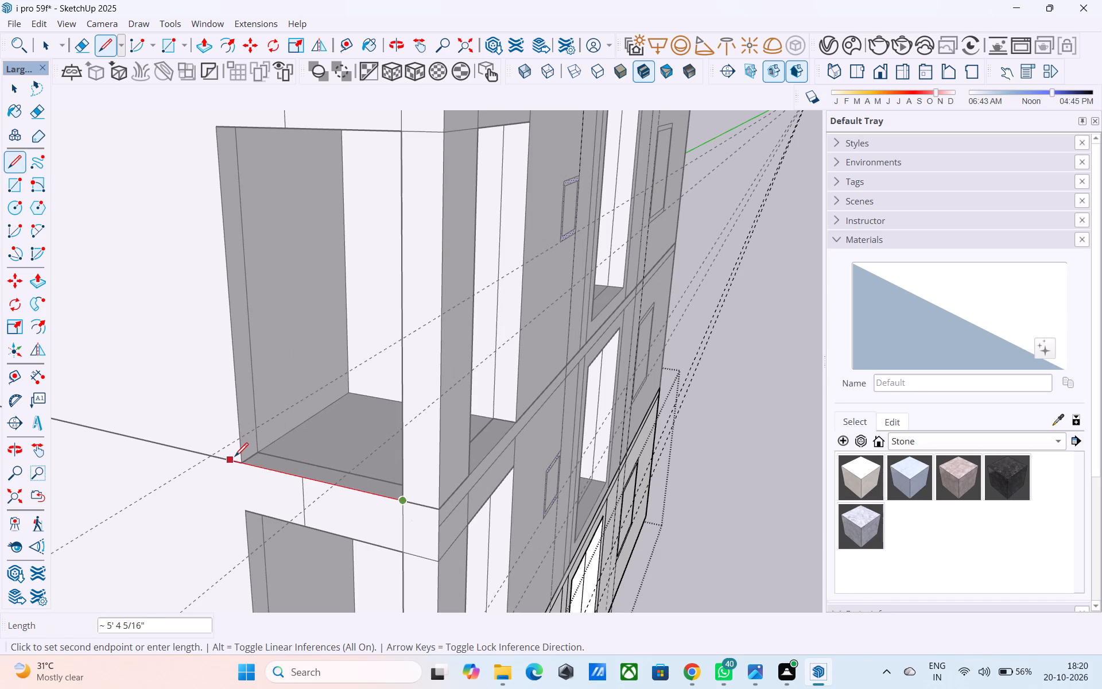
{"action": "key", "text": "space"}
Examine the corner opening's floor, jambs and pillar on the lower storeys.
{"action": "scroll", "coordinate": [238, 458], "scroll_direction": "down", "scroll_amount": 3}
{"action": "middle_click_drag", "start_coordinate": [238, 457], "coordinate": [452, 513], "text": "shift"}
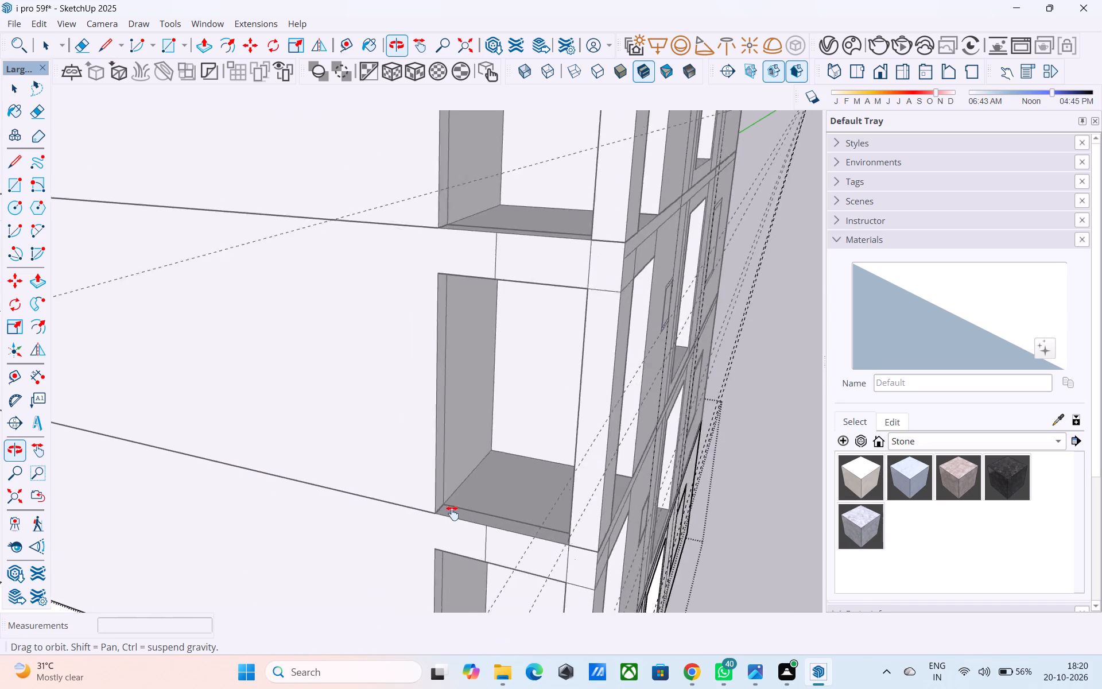
{"action": "middle_click_drag", "start_coordinate": [452, 513], "coordinate": [275, 498], "text": "shift"}
{"action": "scroll", "coordinate": [312, 485], "scroll_direction": "up", "scroll_amount": 5}
{"action": "middle_click_drag", "start_coordinate": [374, 478], "coordinate": [343, 487]}
{"action": "scroll", "coordinate": [343, 487], "scroll_direction": "up", "scroll_amount": 3}
{"action": "left_click", "coordinate": [334, 481]}
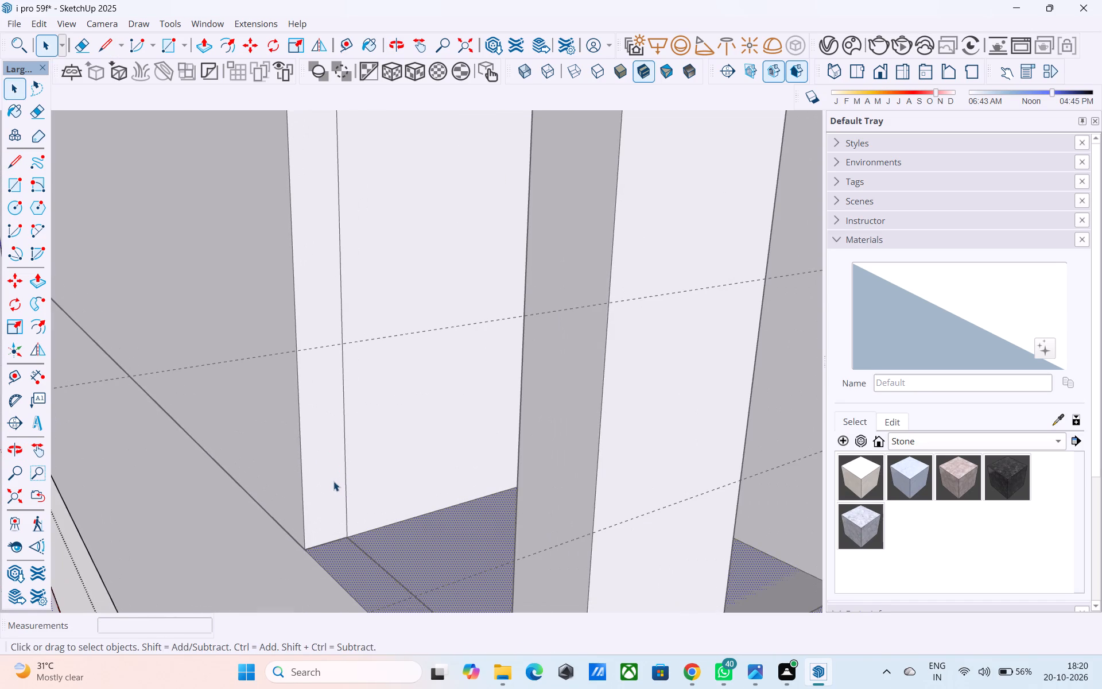
{"action": "scroll", "coordinate": [345, 480], "scroll_direction": "down", "scroll_amount": 5}
{"action": "left_click", "coordinate": [327, 456]}
{"action": "scroll", "coordinate": [333, 460], "scroll_direction": "down", "scroll_amount": 1}
{"action": "middle_click_drag", "start_coordinate": [333, 467], "coordinate": [336, 524]}
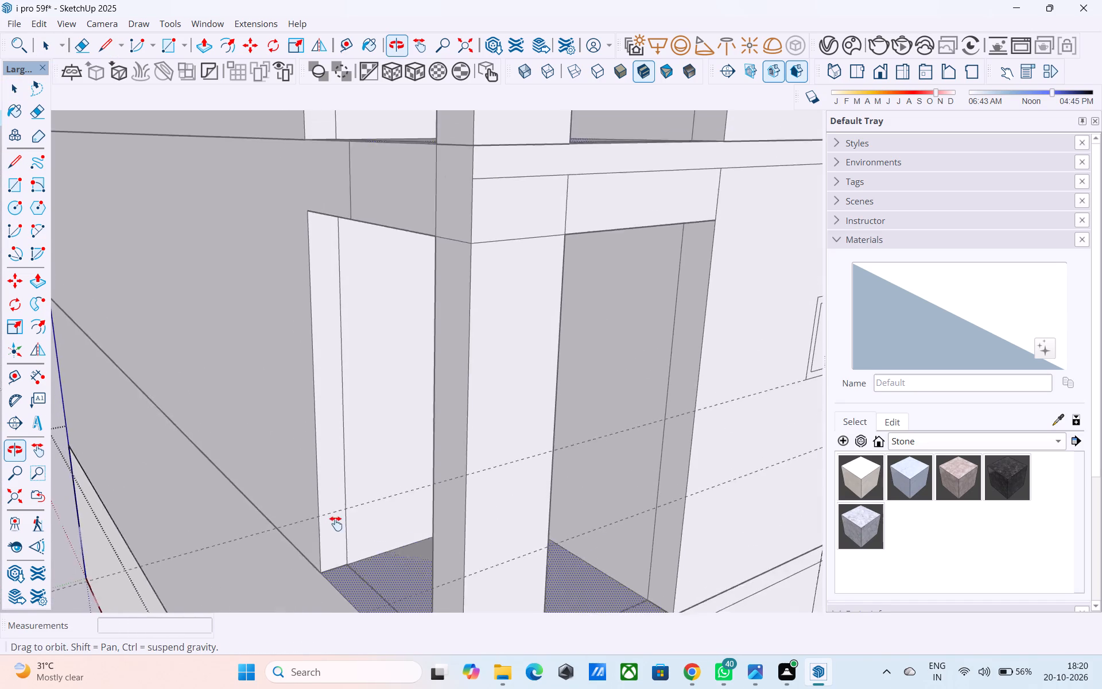
{"action": "middle_click_drag", "start_coordinate": [336, 524], "coordinate": [379, 454]}
{"action": "scroll", "coordinate": [380, 446], "scroll_direction": "down", "scroll_amount": 6}
{"action": "left_click", "coordinate": [349, 420]}
{"action": "scroll", "coordinate": [361, 440], "scroll_direction": "down", "scroll_amount": 5}
{"action": "middle_click", "coordinate": [358, 454]}
{"action": "scroll", "coordinate": [358, 454], "scroll_direction": "up", "scroll_amount": 6}
{"action": "double_click", "coordinate": [357, 454]}
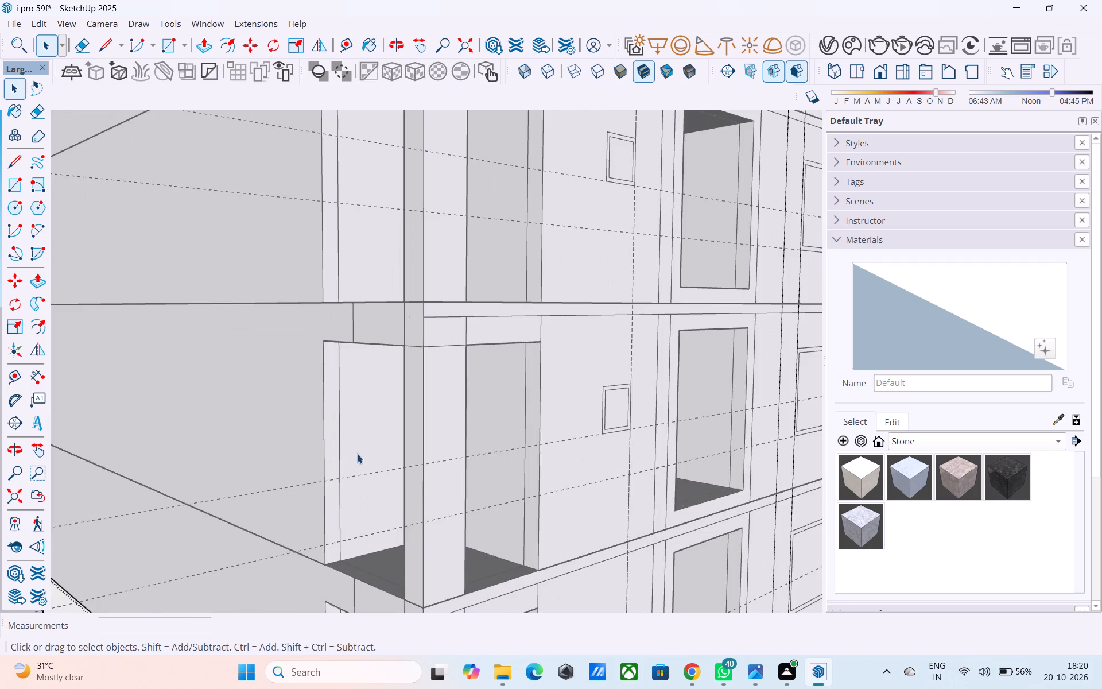
{"action": "scroll", "coordinate": [339, 457], "scroll_direction": "up", "scroll_amount": 4}
{"action": "left_click", "coordinate": [335, 454]}
Open the ground-storey block component for editing at its corner opening.
{"action": "scroll", "coordinate": [340, 447], "scroll_direction": "down", "scroll_amount": 20}
{"action": "scroll", "coordinate": [340, 447], "scroll_direction": "down", "scroll_amount": 2}
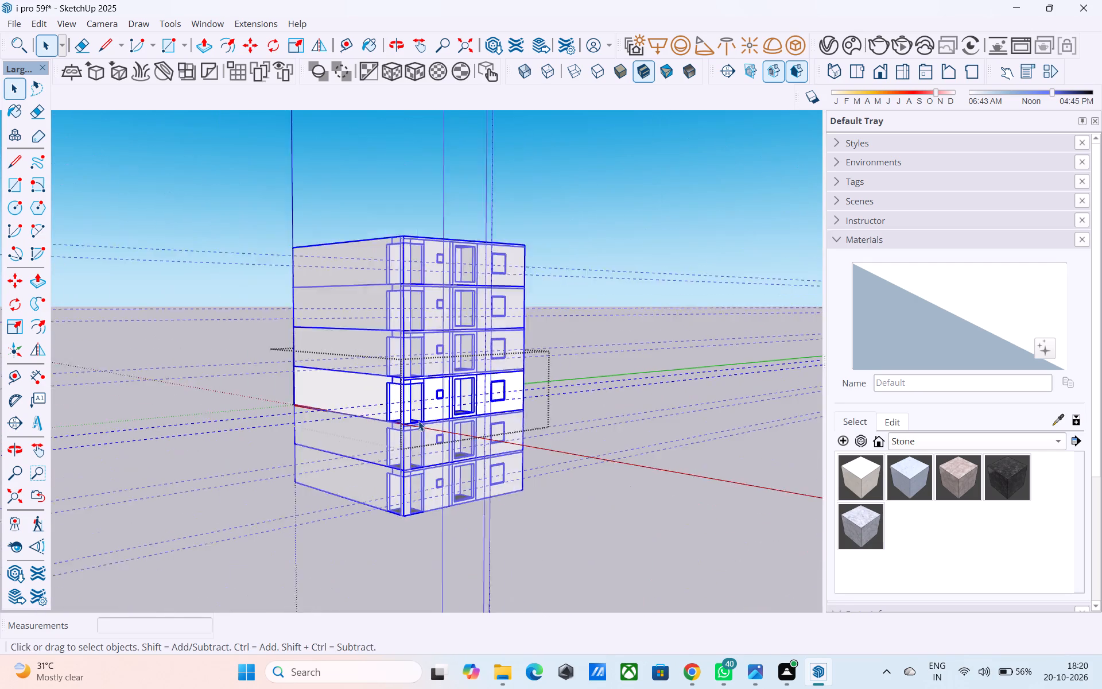
{"action": "scroll", "coordinate": [418, 421], "scroll_direction": "down", "scroll_amount": 2}
{"action": "scroll", "coordinate": [393, 491], "scroll_direction": "up", "scroll_amount": 7}
{"action": "double_click", "coordinate": [391, 489]}
{"action": "scroll", "coordinate": [390, 489], "scroll_direction": "up", "scroll_amount": 4}
{"action": "left_click", "coordinate": [387, 485]}
{"action": "scroll", "coordinate": [388, 485], "scroll_direction": "up", "scroll_amount": 4}
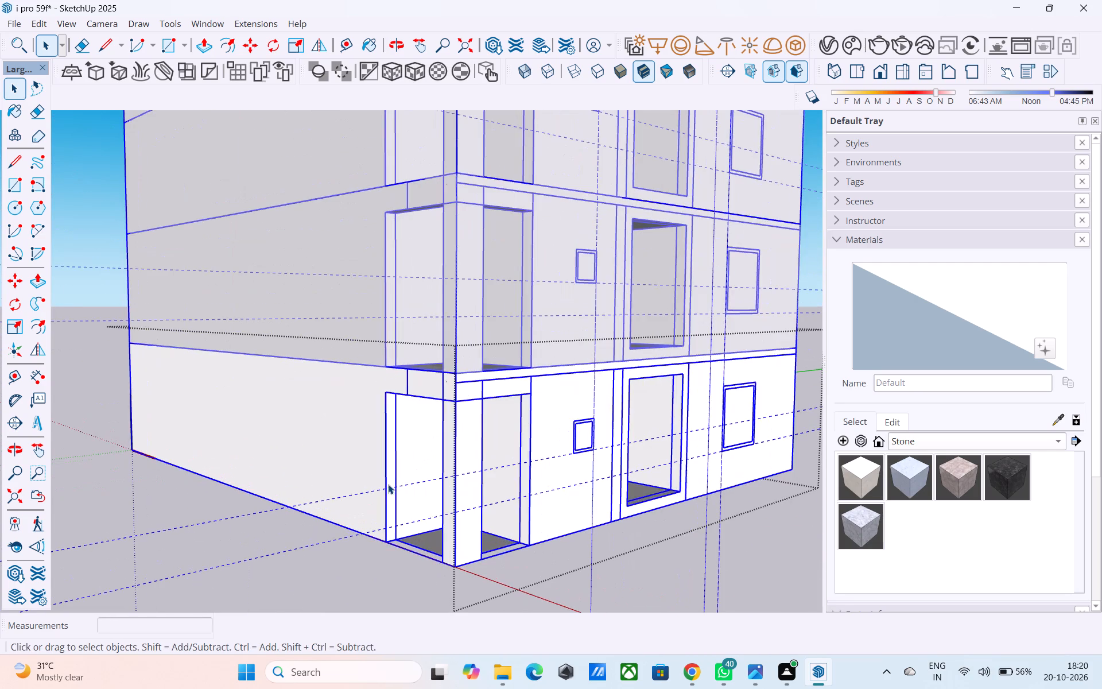
{"action": "double_click", "coordinate": [389, 483]}
{"action": "left_click", "coordinate": [387, 469]}
{"action": "scroll", "coordinate": [387, 466], "scroll_direction": "up", "scroll_amount": 4}
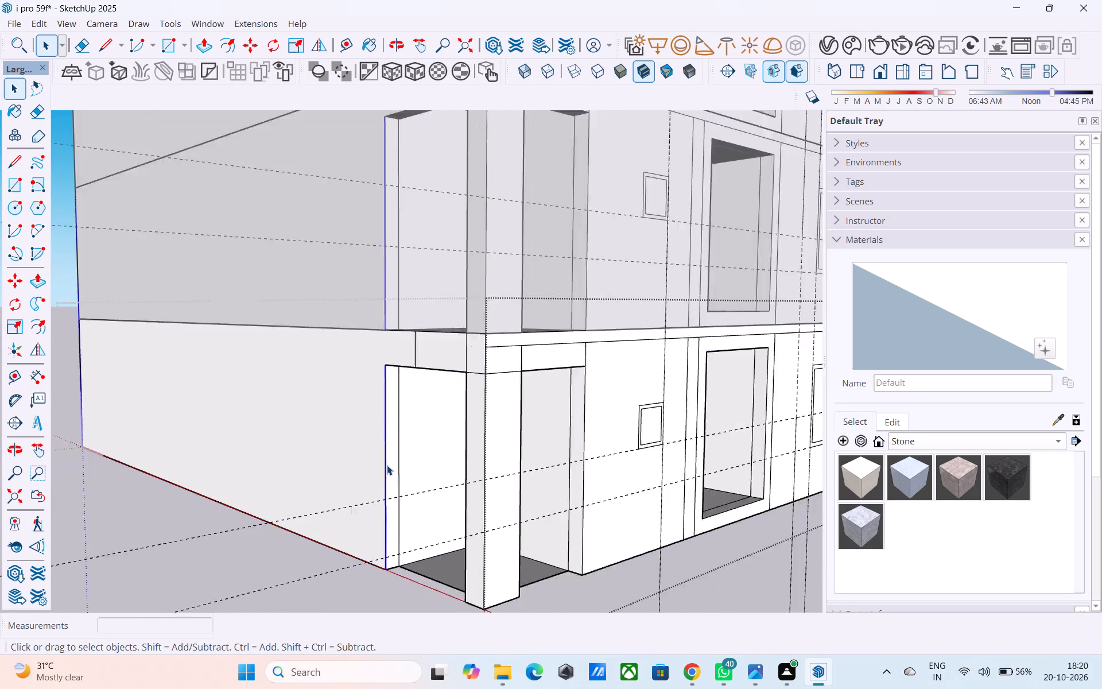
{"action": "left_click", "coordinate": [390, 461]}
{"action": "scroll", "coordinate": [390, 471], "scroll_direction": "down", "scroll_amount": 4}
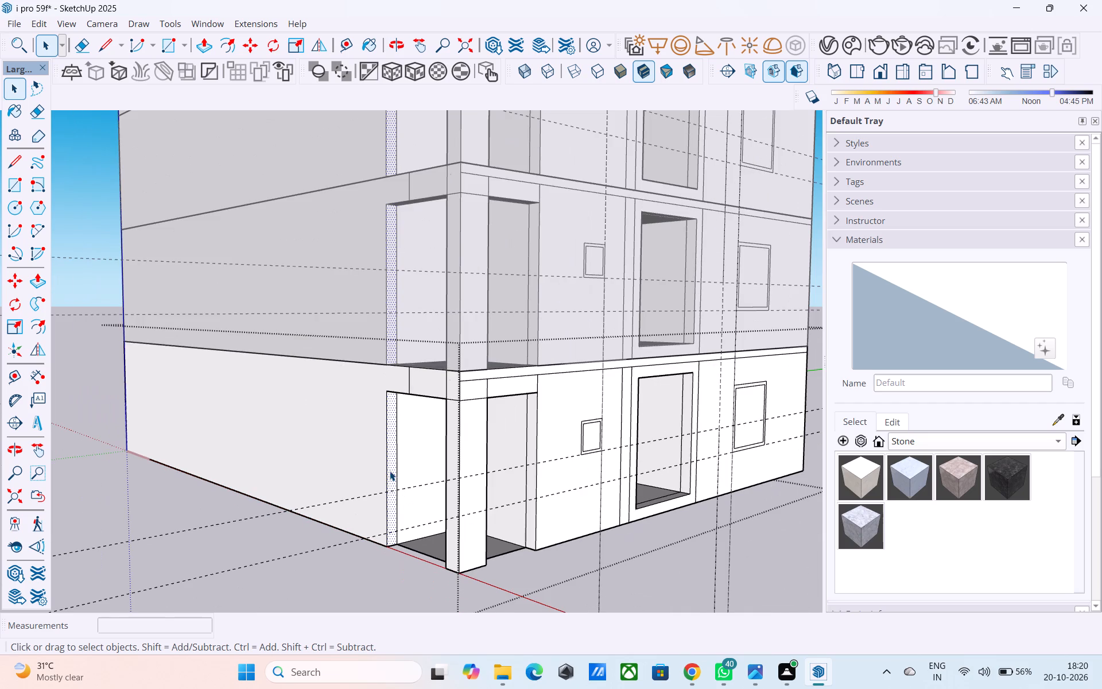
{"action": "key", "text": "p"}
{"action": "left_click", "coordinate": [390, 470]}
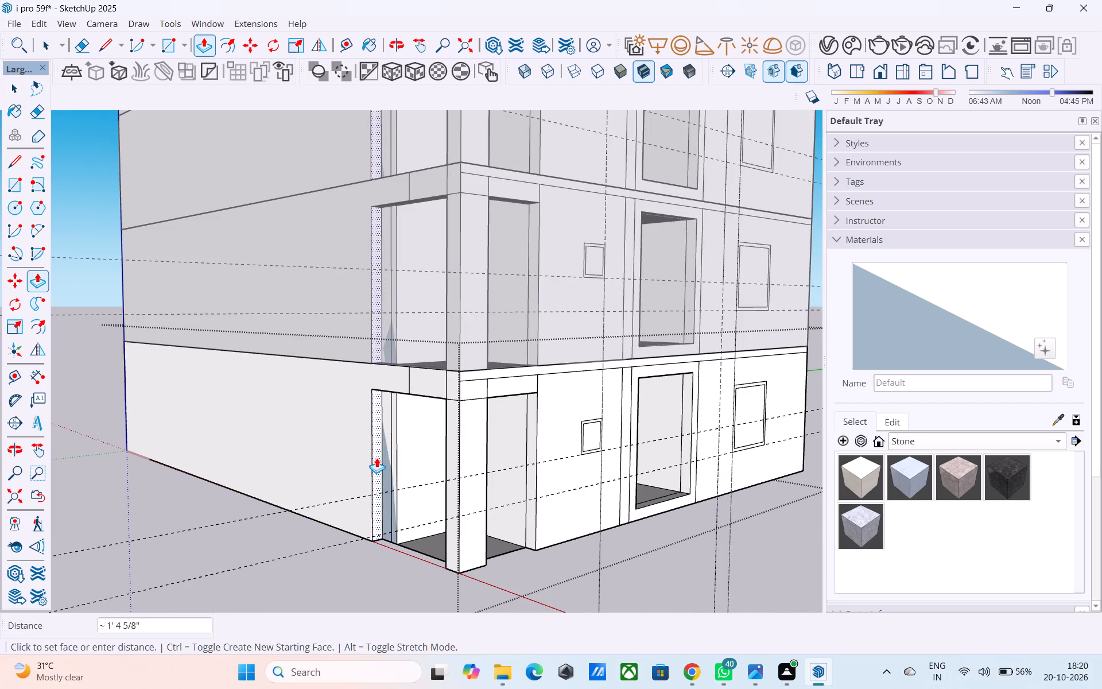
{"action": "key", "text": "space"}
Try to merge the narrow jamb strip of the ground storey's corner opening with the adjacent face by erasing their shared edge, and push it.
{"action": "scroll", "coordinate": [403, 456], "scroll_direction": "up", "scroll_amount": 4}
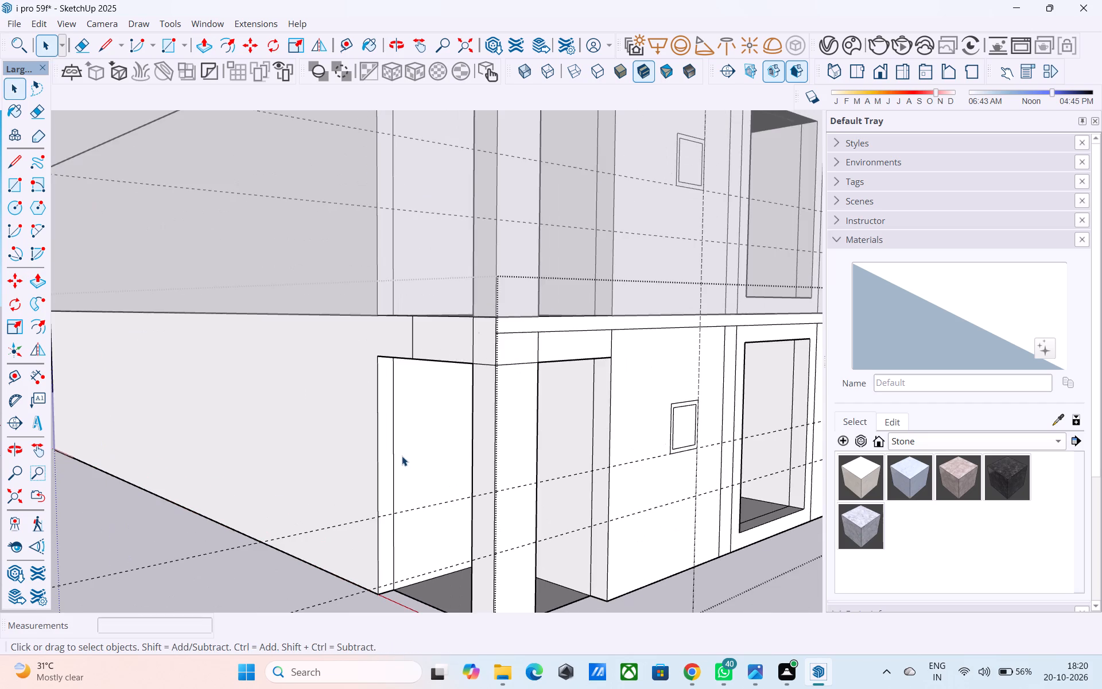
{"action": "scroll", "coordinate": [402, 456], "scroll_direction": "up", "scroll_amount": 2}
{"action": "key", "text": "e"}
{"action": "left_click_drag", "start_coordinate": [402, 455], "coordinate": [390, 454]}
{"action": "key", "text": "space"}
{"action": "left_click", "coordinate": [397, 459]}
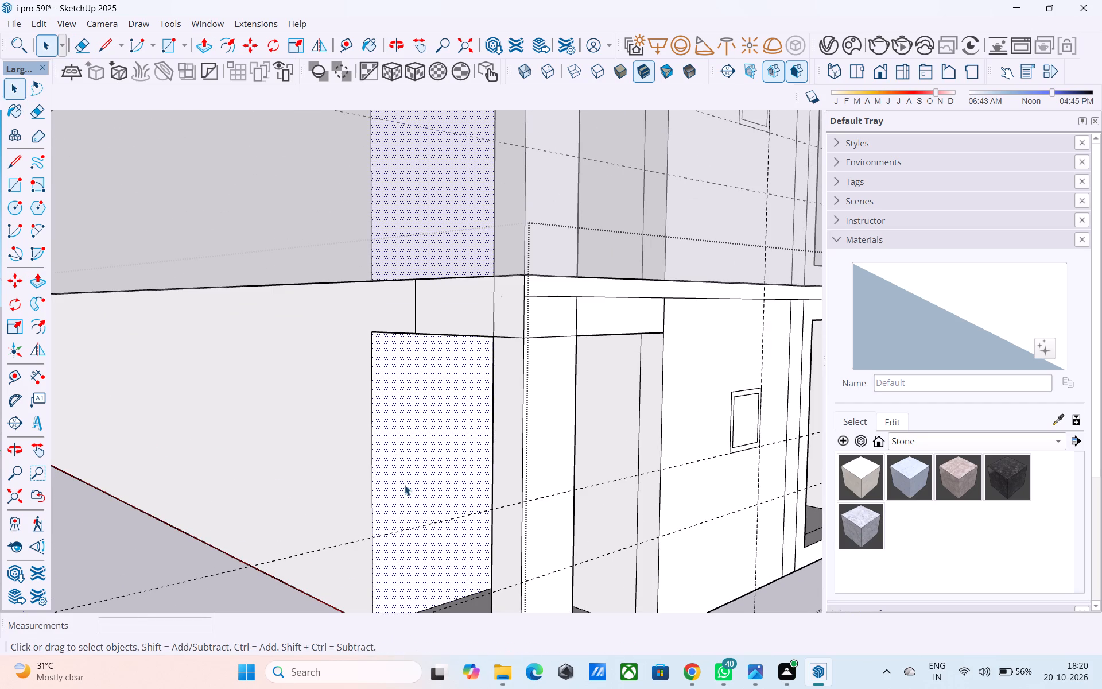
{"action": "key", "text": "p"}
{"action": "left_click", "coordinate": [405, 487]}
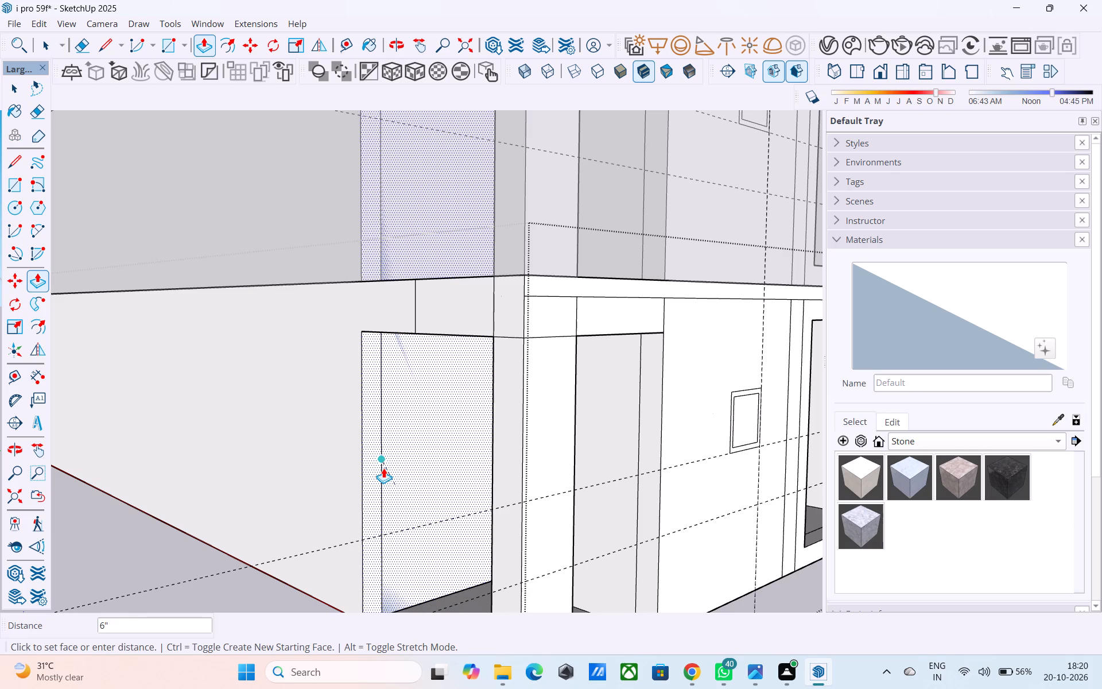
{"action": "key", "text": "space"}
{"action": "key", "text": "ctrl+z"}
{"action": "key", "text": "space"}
Examine the corner openings and their jambs across the whole tower from both sides of the corner.
{"action": "scroll", "coordinate": [384, 468], "scroll_direction": "down", "scroll_amount": 5}
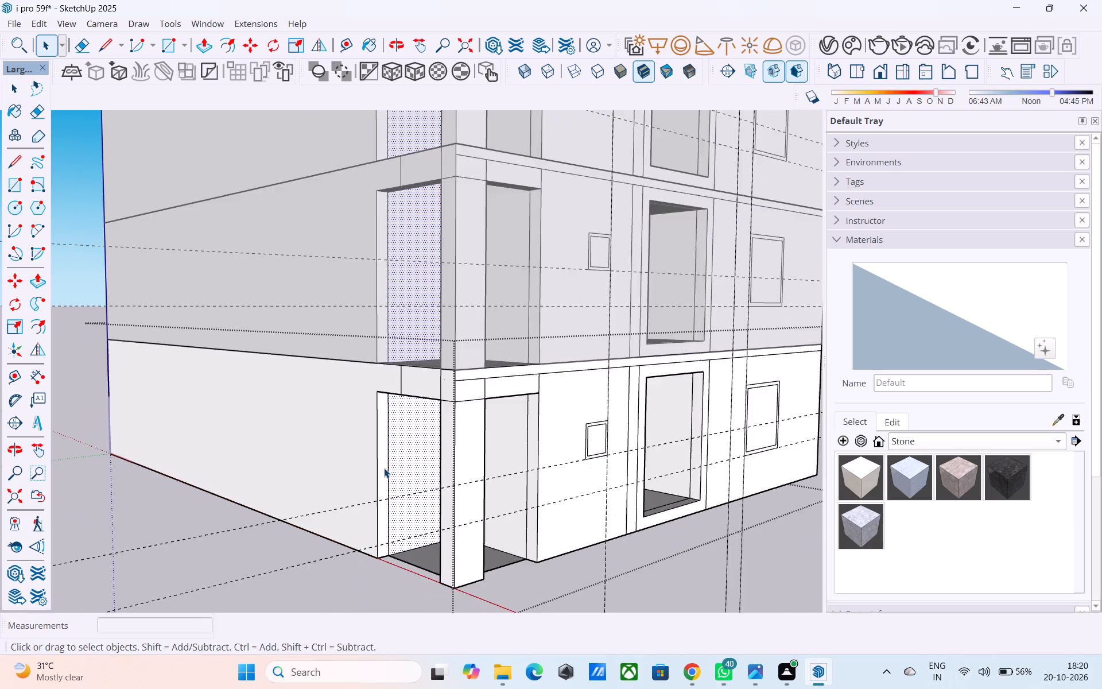
{"action": "scroll", "coordinate": [384, 468], "scroll_direction": "down", "scroll_amount": 9}
{"action": "scroll", "coordinate": [295, 470], "scroll_direction": "down", "scroll_amount": 3}
{"action": "middle_click_drag", "start_coordinate": [297, 475], "coordinate": [350, 509]}
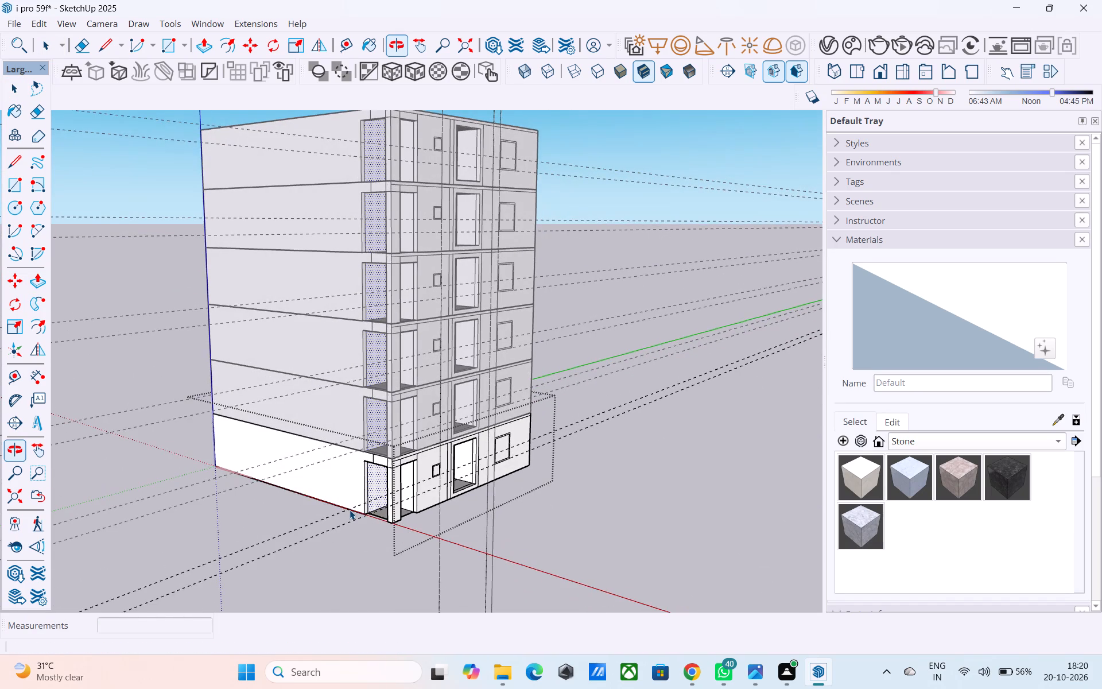
{"action": "middle_click_drag", "start_coordinate": [351, 510], "coordinate": [433, 517]}
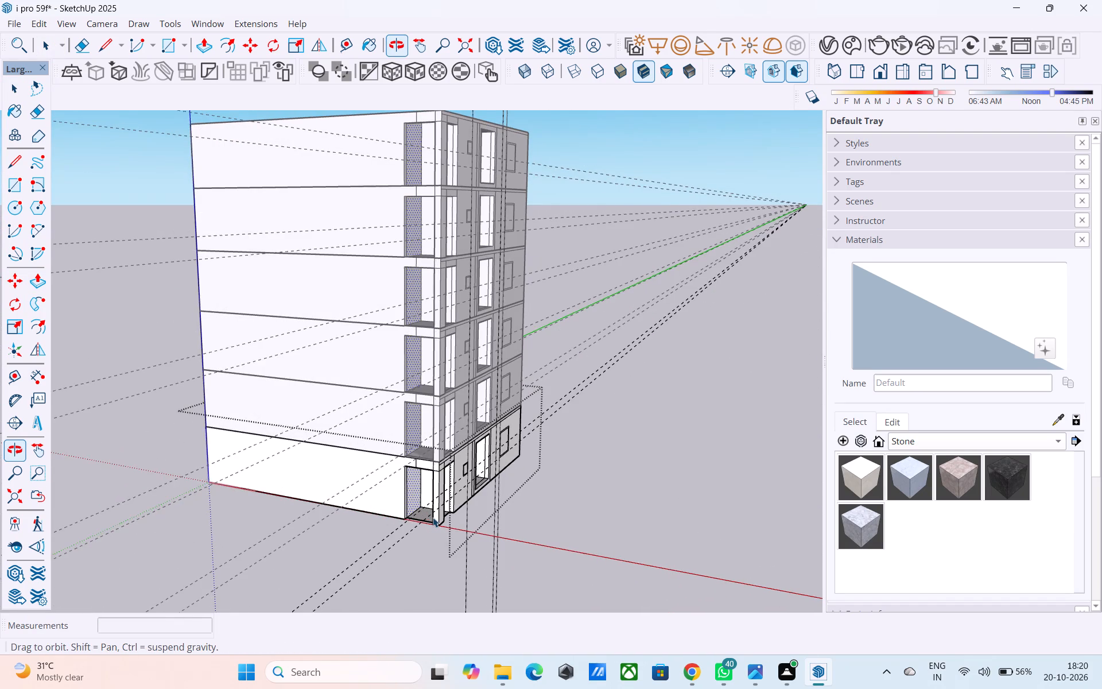
{"action": "middle_click_drag", "start_coordinate": [423, 510], "coordinate": [428, 493]}
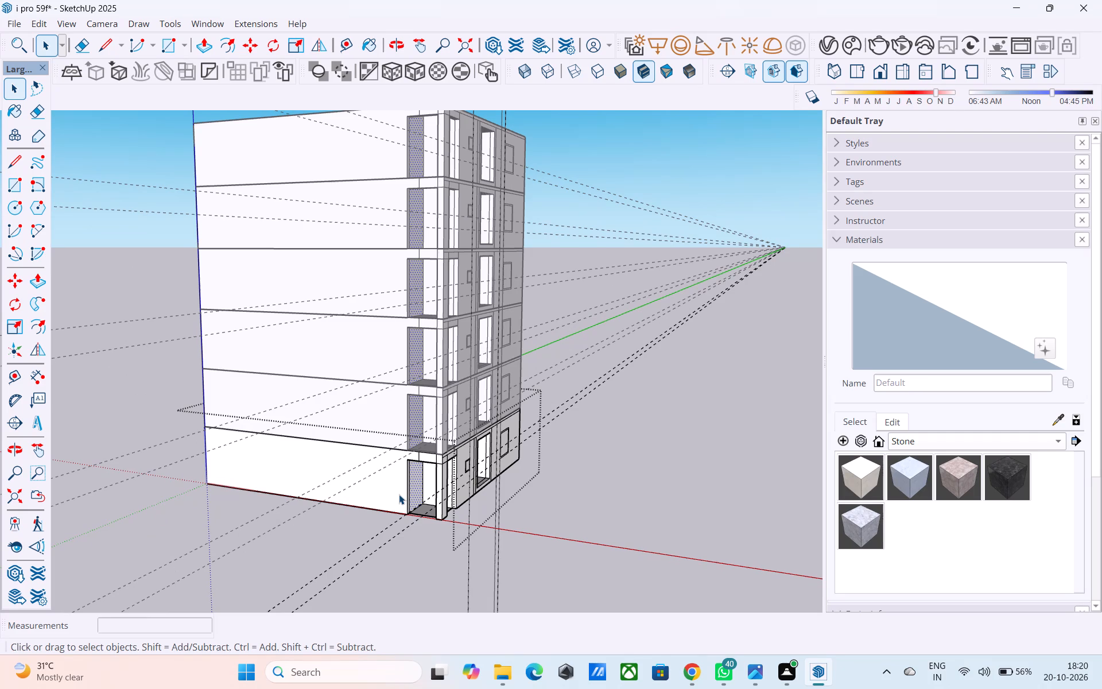
{"action": "middle_click_drag", "start_coordinate": [399, 494], "coordinate": [472, 497]}
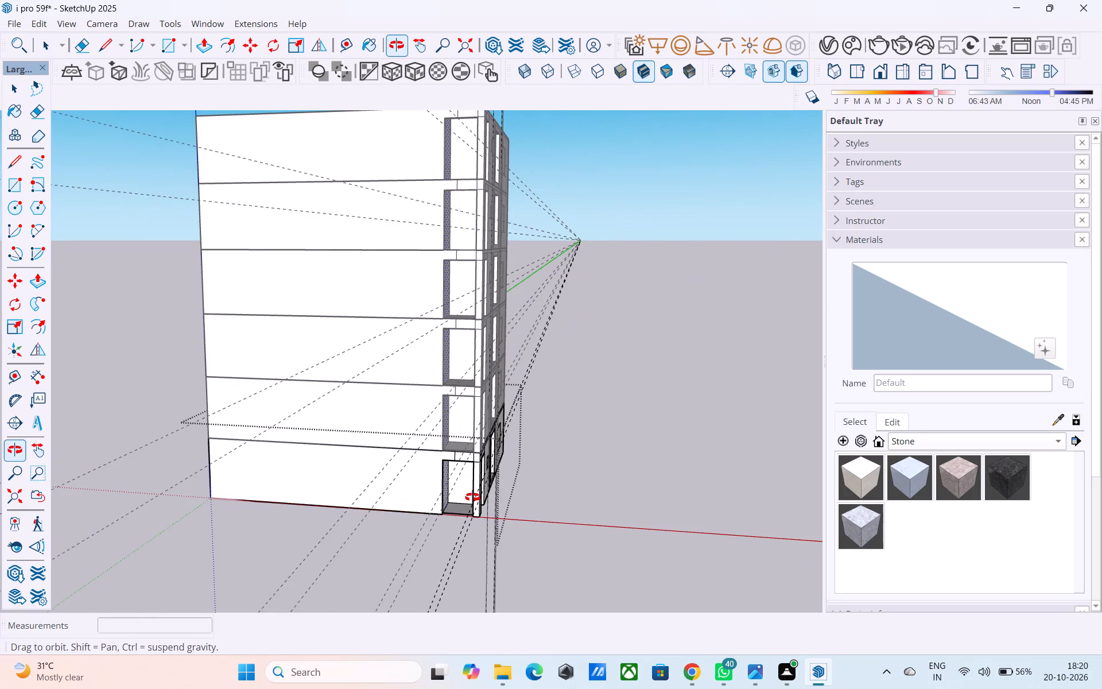
{"action": "middle_click_drag", "start_coordinate": [472, 497], "coordinate": [472, 498]}
{"action": "scroll", "coordinate": [472, 497], "scroll_direction": "down", "scroll_amount": 2}
{"action": "middle_click_drag", "start_coordinate": [472, 497], "coordinate": [389, 523]}
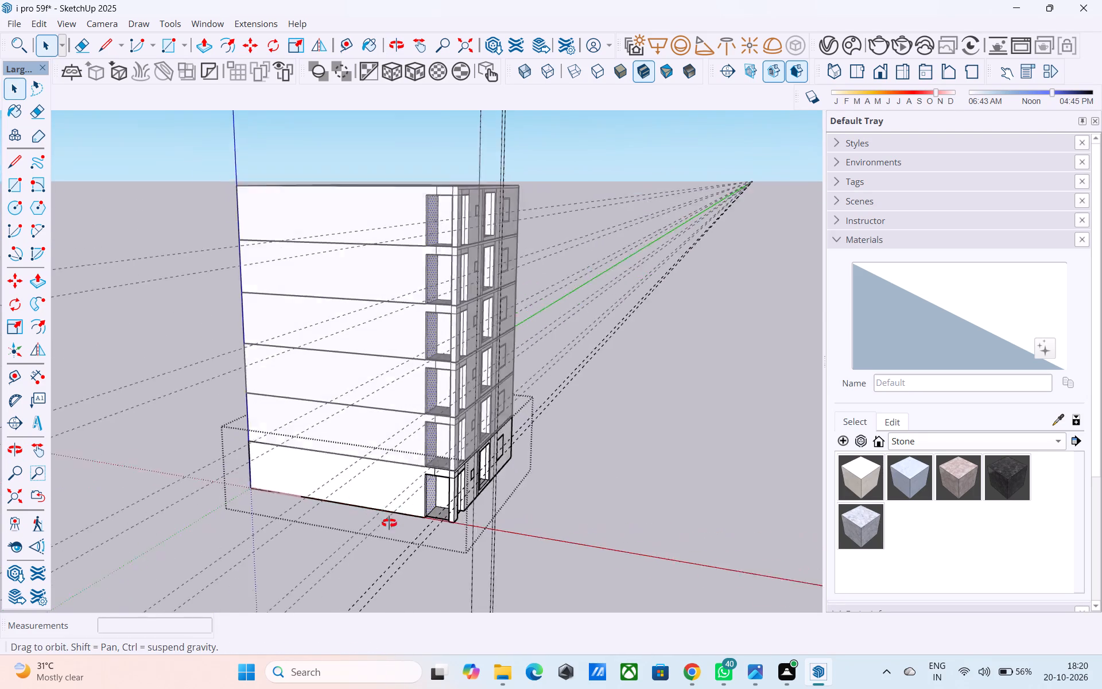
{"action": "middle_click_drag", "start_coordinate": [389, 523], "coordinate": [332, 502]}
Push the narrow jamb face of the ground storey's corner opening 2' back into the long side wall.
{"action": "scroll", "coordinate": [465, 443], "scroll_direction": "up", "scroll_amount": 16}
{"action": "left_click", "coordinate": [312, 442]}
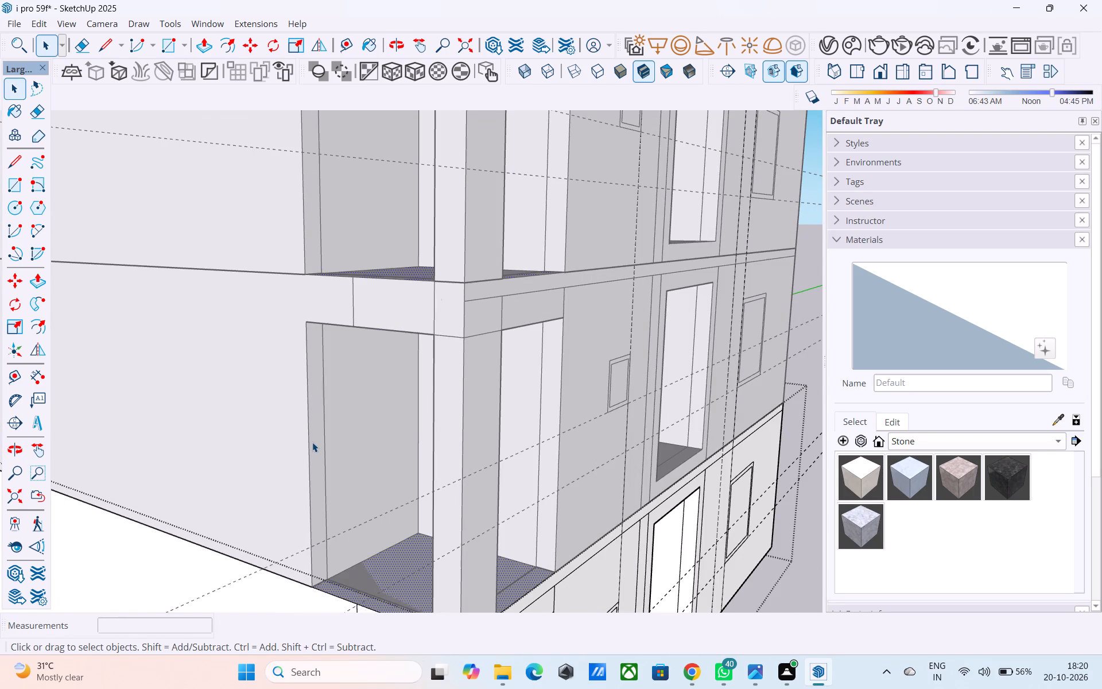
{"action": "scroll", "coordinate": [307, 407], "scroll_direction": "down", "scroll_amount": 3}
{"action": "scroll", "coordinate": [305, 396], "scroll_direction": "up", "scroll_amount": 1}
{"action": "scroll", "coordinate": [304, 392], "scroll_direction": "down", "scroll_amount": 8}
{"action": "scroll", "coordinate": [298, 487], "scroll_direction": "up", "scroll_amount": 5}
{"action": "scroll", "coordinate": [320, 509], "scroll_direction": "down", "scroll_amount": 2}
{"action": "scroll", "coordinate": [321, 510], "scroll_direction": "up", "scroll_amount": 4}
{"action": "left_click", "coordinate": [321, 510]}
{"action": "key", "text": "p"}
{"action": "left_click", "coordinate": [321, 510]}
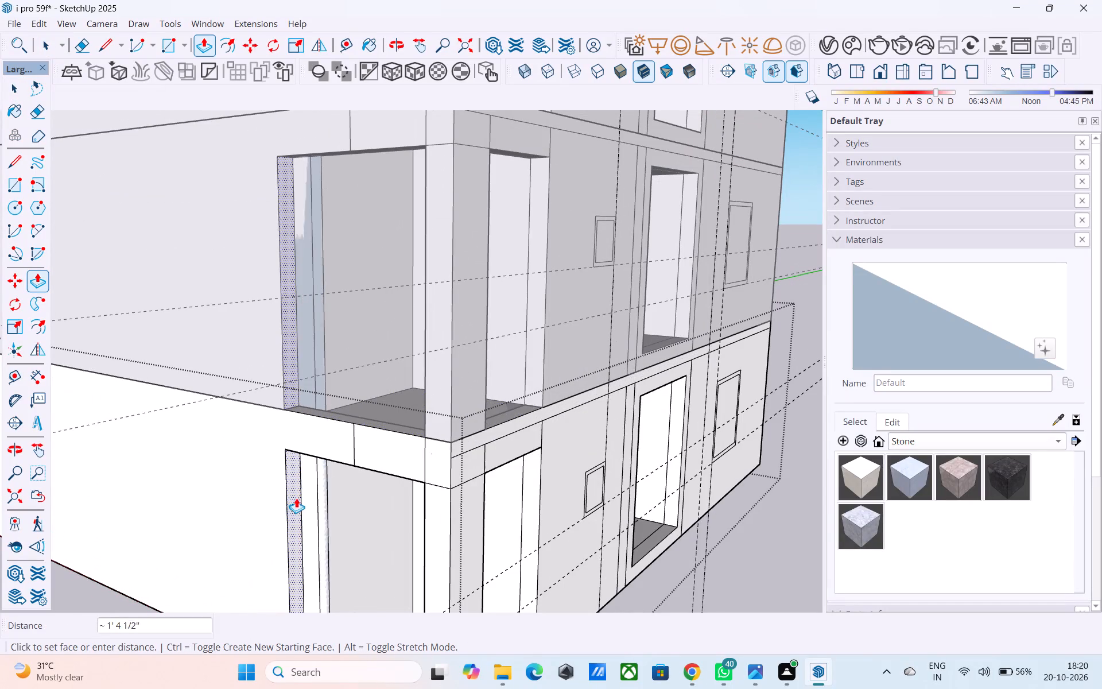
{"action": "type", "text": "2'"}
{"action": "key", "text": "Return"}
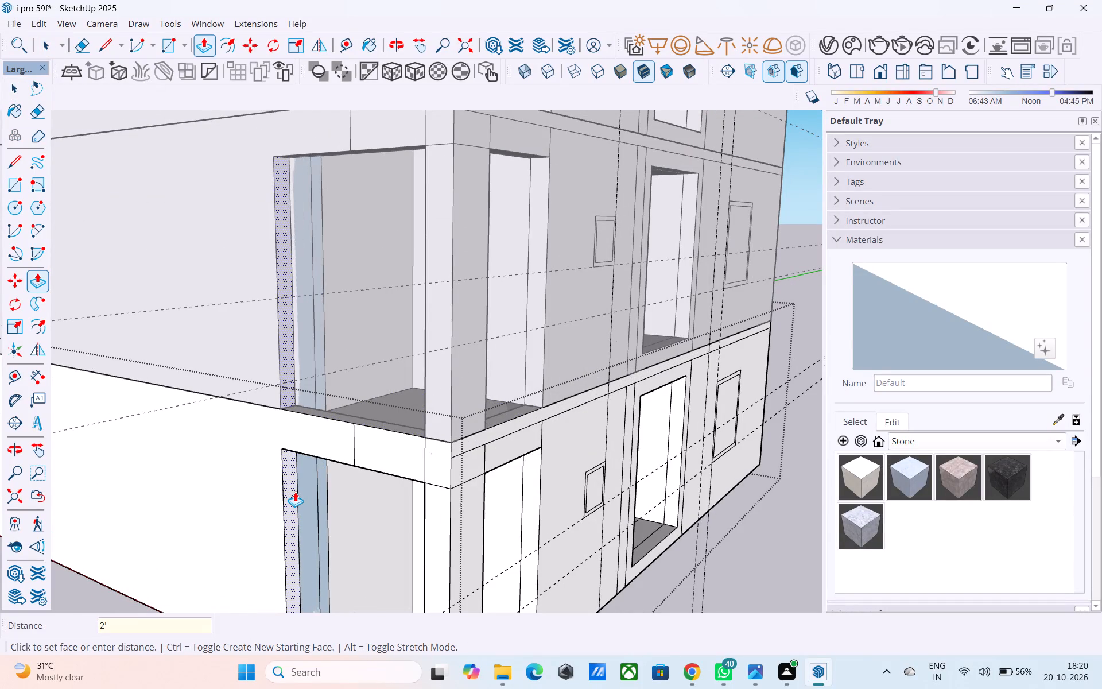
Push the inner wall face beside the deepened jamb of the corner opening flush with the exposed blue back-face strip.
{"action": "scroll", "coordinate": [304, 485], "scroll_direction": "down", "scroll_amount": 10}
{"action": "middle_click_drag", "start_coordinate": [300, 573], "coordinate": [322, 524]}
{"action": "scroll", "coordinate": [333, 489], "scroll_direction": "up", "scroll_amount": 3}
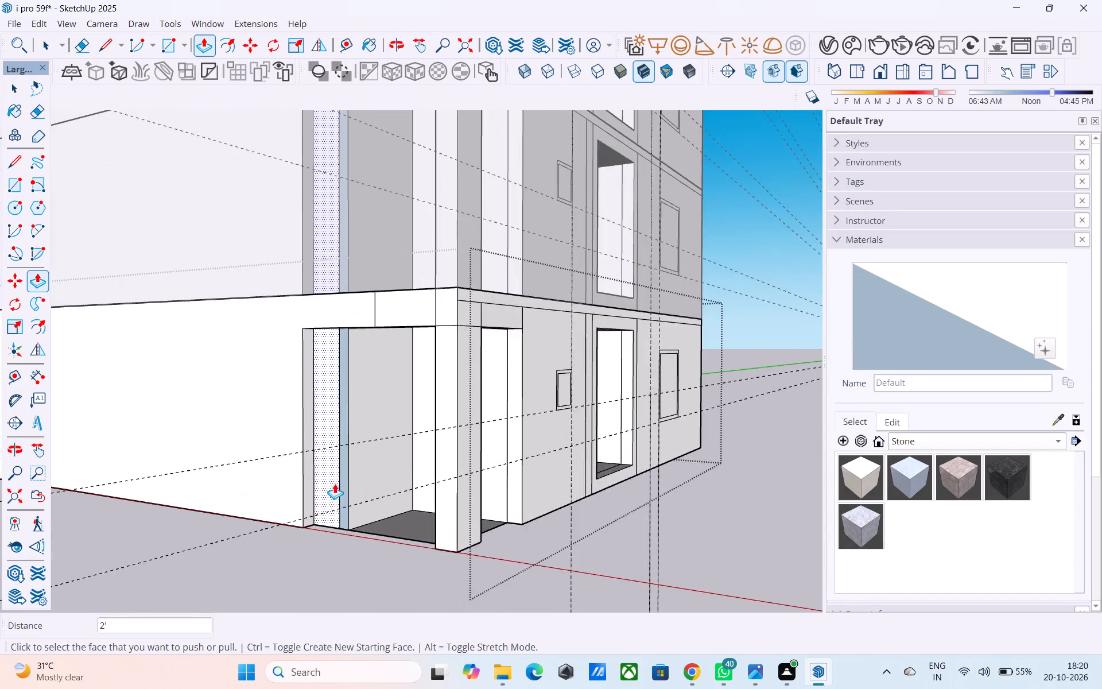
{"action": "scroll", "coordinate": [335, 483], "scroll_direction": "up", "scroll_amount": 8}
{"action": "scroll", "coordinate": [337, 468], "scroll_direction": "down", "scroll_amount": 1}
{"action": "scroll", "coordinate": [337, 468], "scroll_direction": "up", "scroll_amount": 2}
{"action": "key", "text": "space"}
{"action": "middle_click_drag", "start_coordinate": [337, 468], "coordinate": [238, 527]}
{"action": "scroll", "coordinate": [354, 482], "scroll_direction": "up", "scroll_amount": 4}
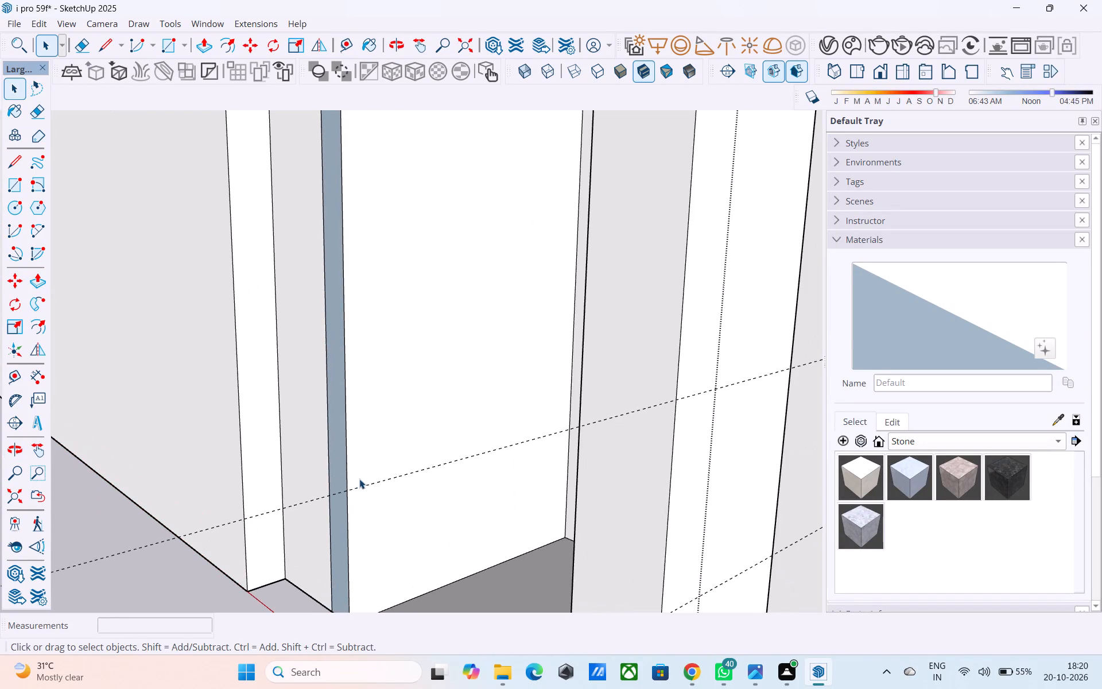
{"action": "left_click", "coordinate": [359, 478]}
{"action": "key", "text": "p"}
{"action": "left_click", "coordinate": [359, 478]}
{"action": "left_click", "coordinate": [337, 470]}
{"action": "key", "text": "space"}
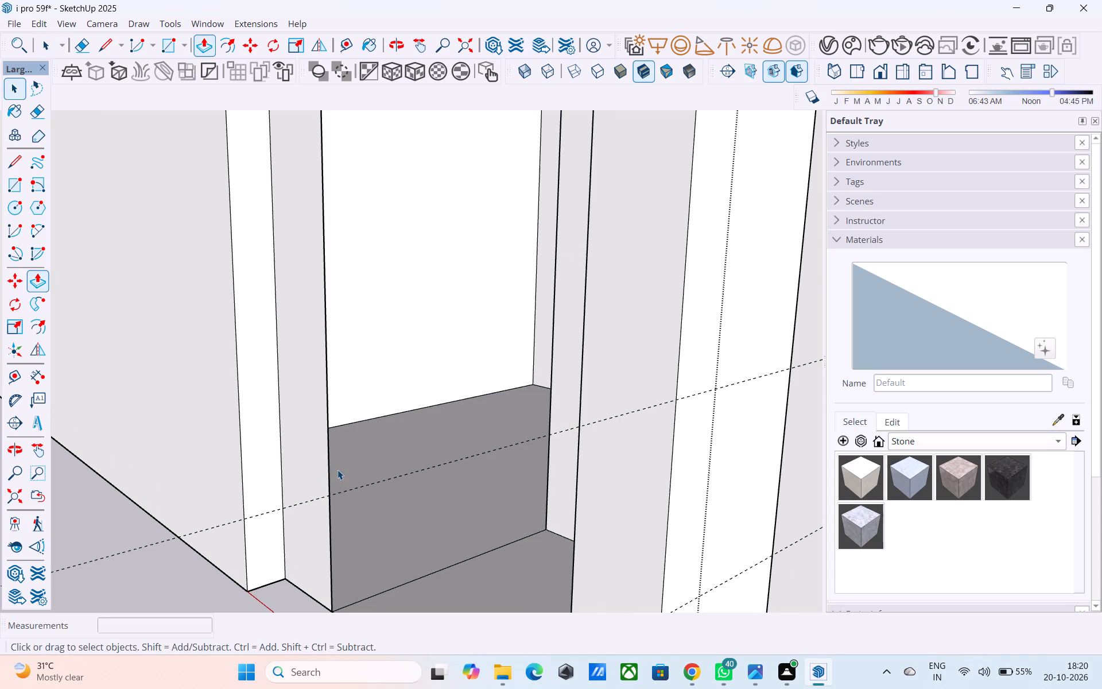
{"action": "middle_click_drag", "start_coordinate": [332, 470], "coordinate": [340, 470]}
{"action": "key", "text": "e"}
{"action": "left_click_drag", "start_coordinate": [339, 469], "coordinate": [345, 469]}
{"action": "scroll", "coordinate": [345, 469], "scroll_direction": "down", "scroll_amount": 3}
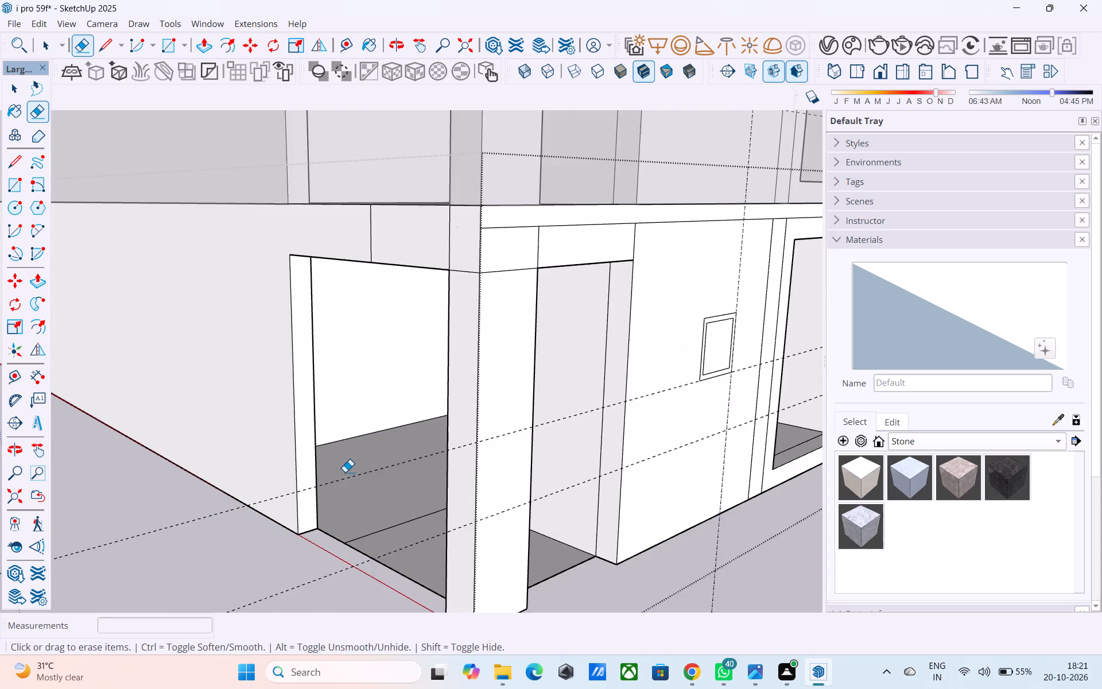
Copy the jamb's inner vertical edge 6" along the inner wall face of the ground storey's corner opening.
{"action": "scroll", "coordinate": [345, 472], "scroll_direction": "down", "scroll_amount": 6}
{"action": "middle_click_drag", "start_coordinate": [345, 472], "coordinate": [472, 485]}
{"action": "key", "text": "space"}
{"action": "middle_click_drag", "start_coordinate": [493, 481], "coordinate": [33, 478]}
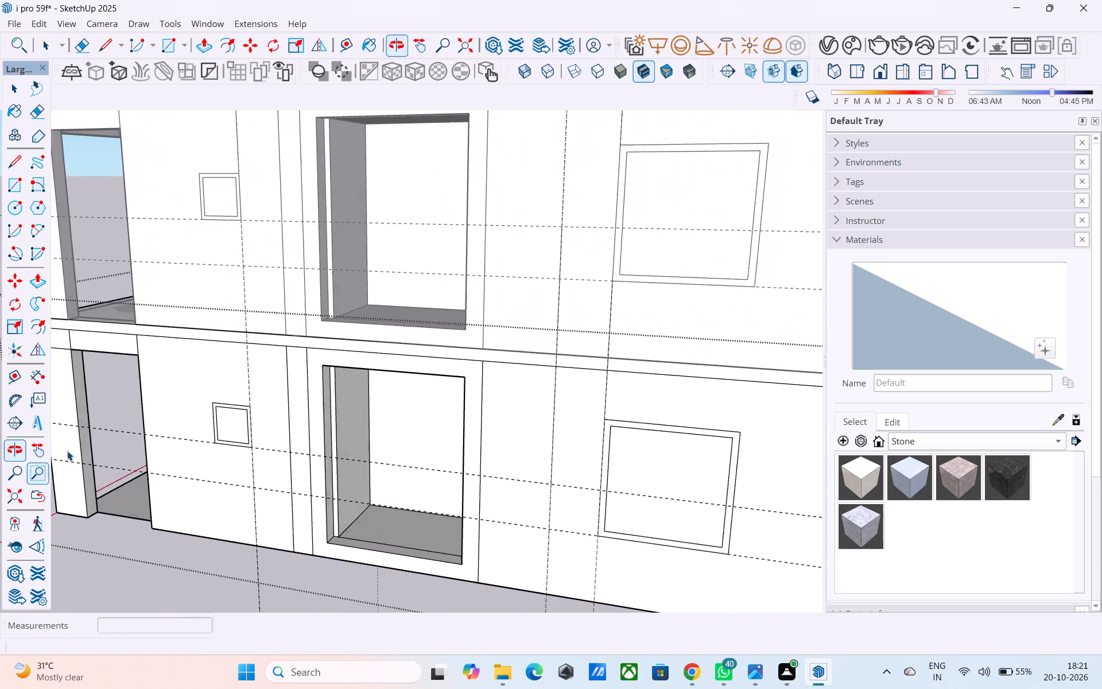
{"action": "scroll", "coordinate": [90, 440], "scroll_direction": "up", "scroll_amount": 12}
{"action": "middle_click_drag", "start_coordinate": [216, 470], "coordinate": [228, 477]}
{"action": "scroll", "coordinate": [227, 476], "scroll_direction": "up", "scroll_amount": 1}
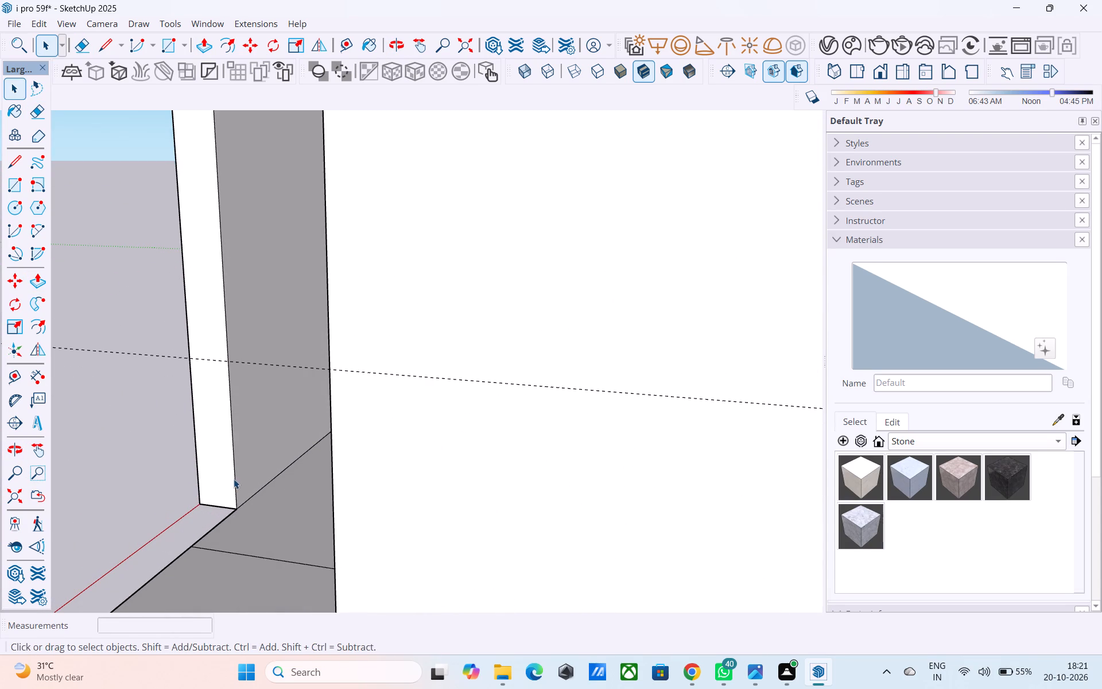
{"action": "left_click", "coordinate": [234, 478]}
{"action": "key", "text": "m"}
{"action": "left_click", "coordinate": [240, 504]}
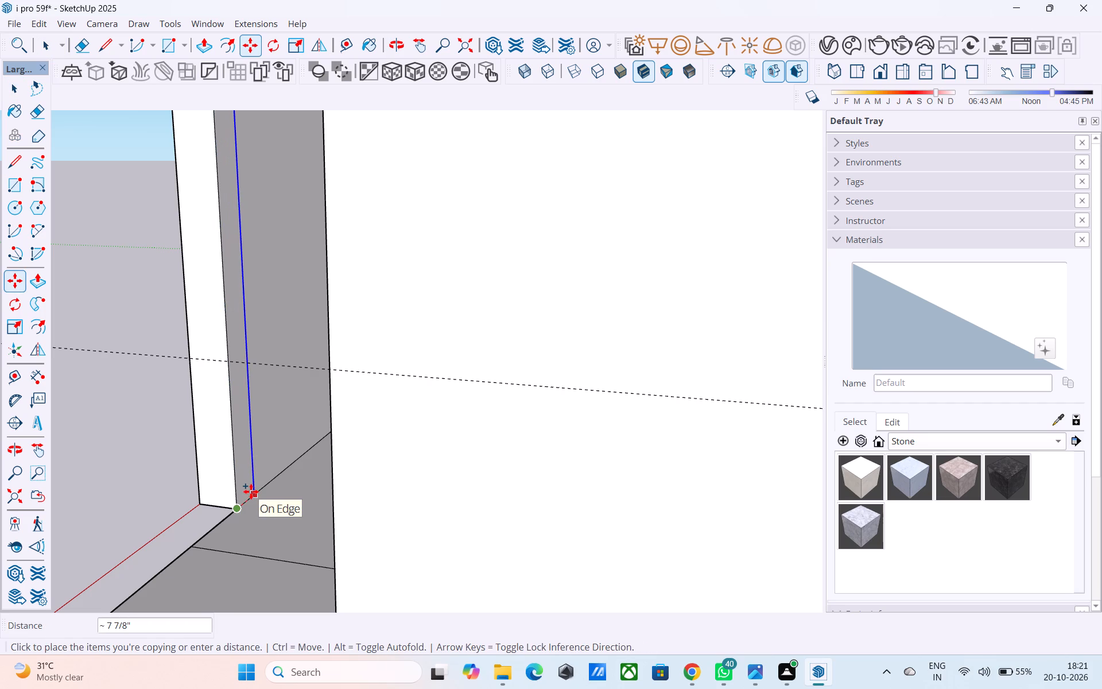
{"action": "type", "text": "6\""}
{"action": "key", "text": "Return"}
{"action": "key", "text": "space"}
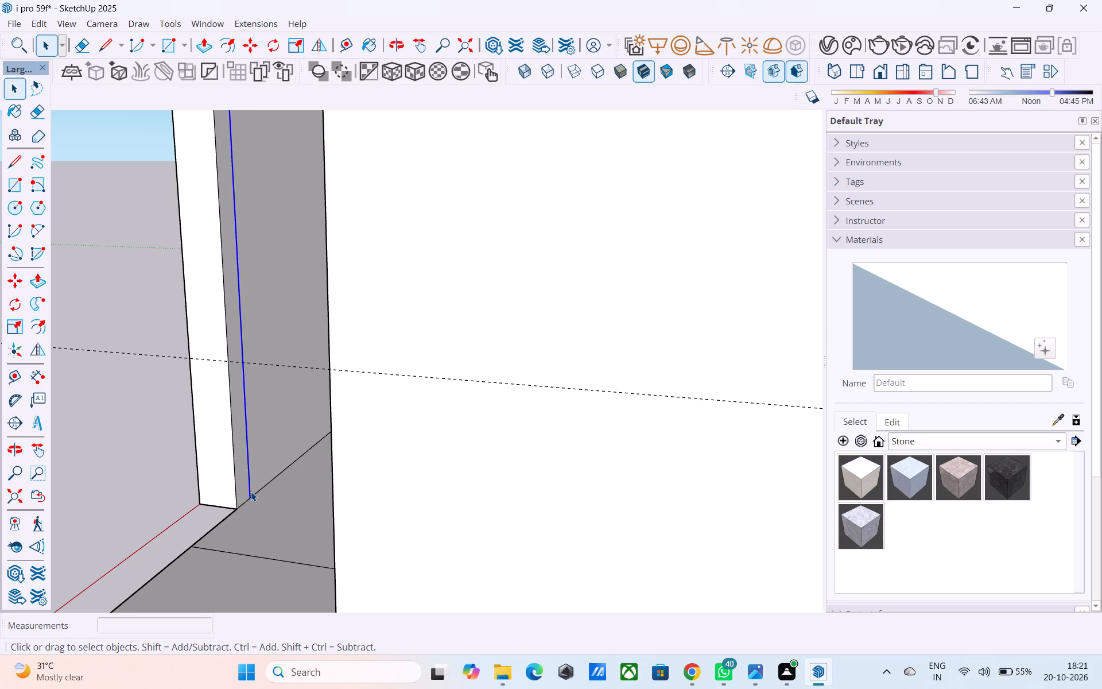
Draw short vertical edges up to the ceiling from the copied line and the jamb's top corner, completing a full-height 6" strip.
{"action": "left_click", "coordinate": [242, 485]}
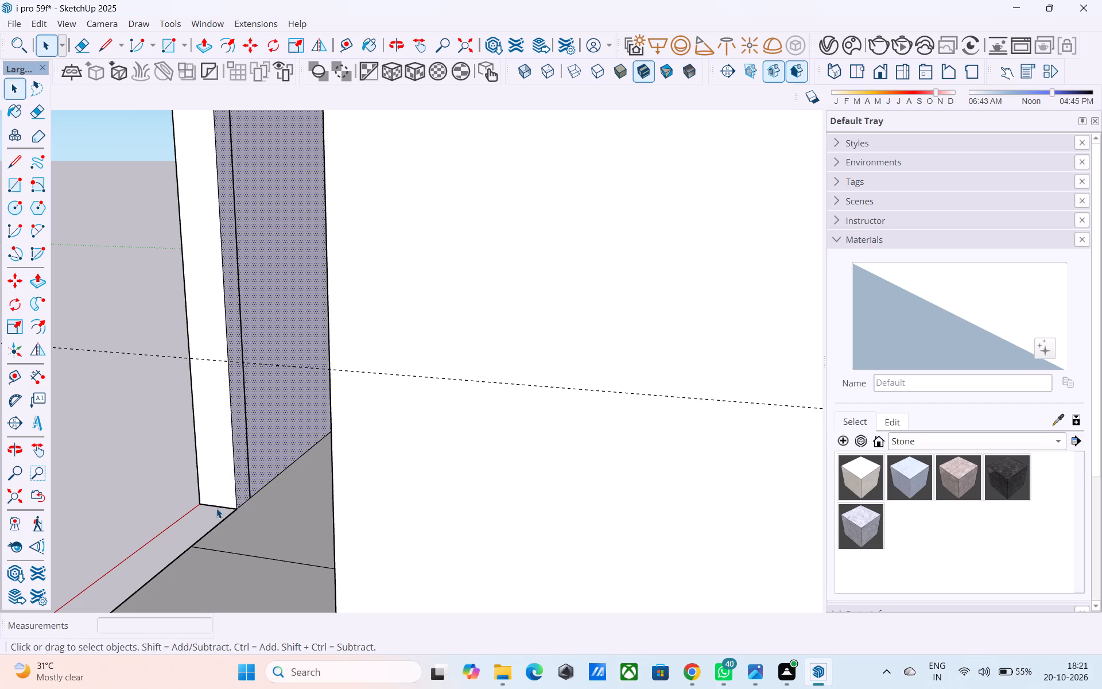
{"action": "scroll", "coordinate": [247, 436], "scroll_direction": "down", "scroll_amount": 4}
{"action": "middle_click_drag", "start_coordinate": [249, 436], "coordinate": [270, 408]}
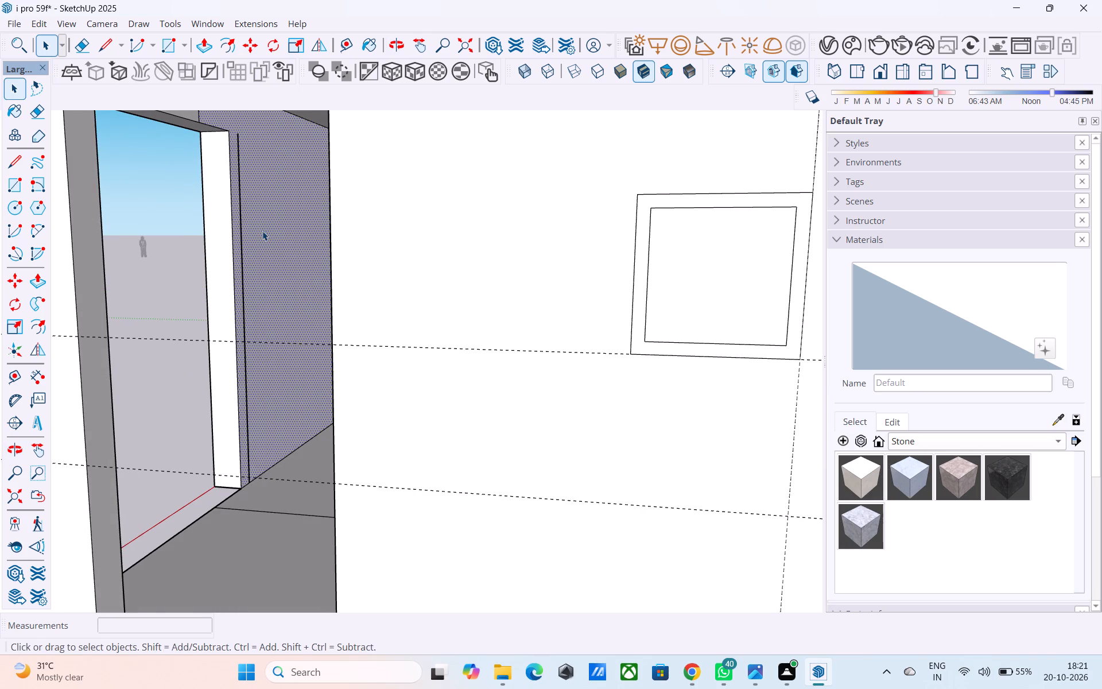
{"action": "middle_click_drag", "start_coordinate": [261, 230], "coordinate": [264, 254], "text": "shift"}
{"action": "scroll", "coordinate": [256, 213], "scroll_direction": "up", "scroll_amount": 2}
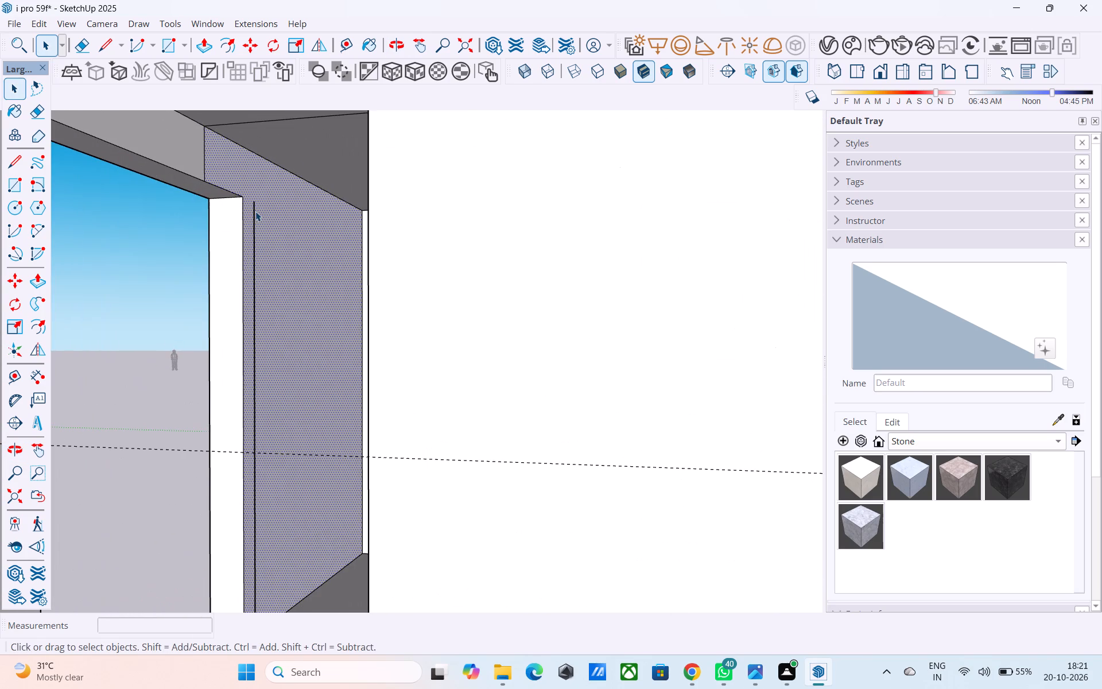
{"action": "key", "text": "l"}
{"action": "left_click", "coordinate": [256, 200]}
{"action": "scroll", "coordinate": [250, 162], "scroll_direction": "up", "scroll_amount": 4}
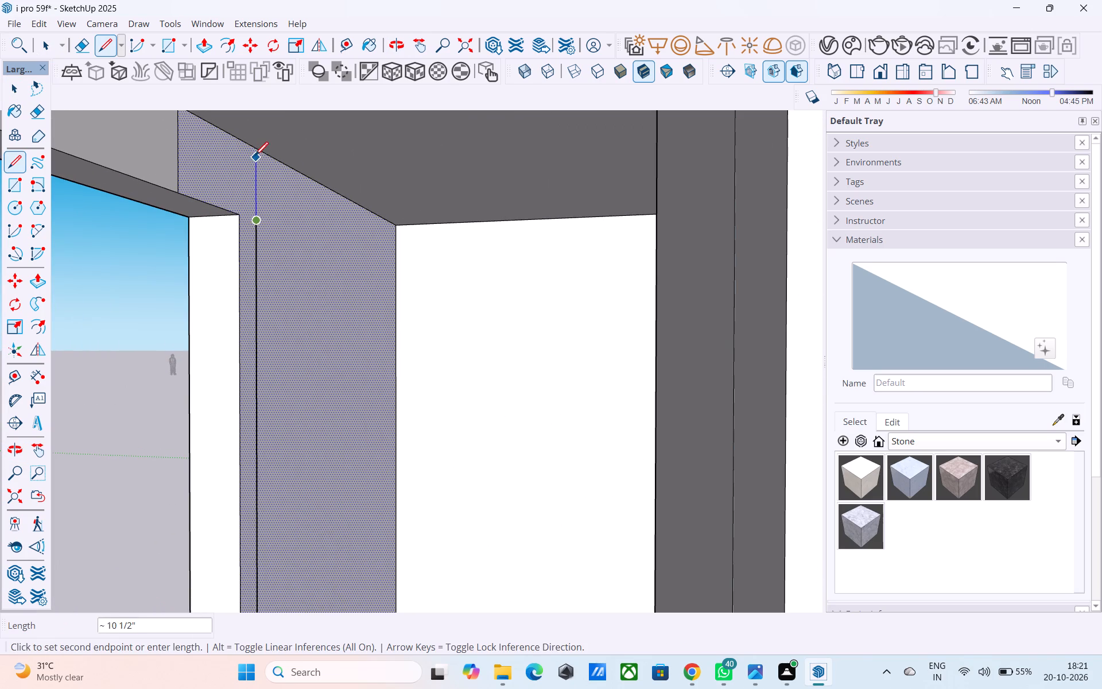
{"action": "left_click", "coordinate": [257, 148]}
{"action": "left_click", "coordinate": [242, 215]}
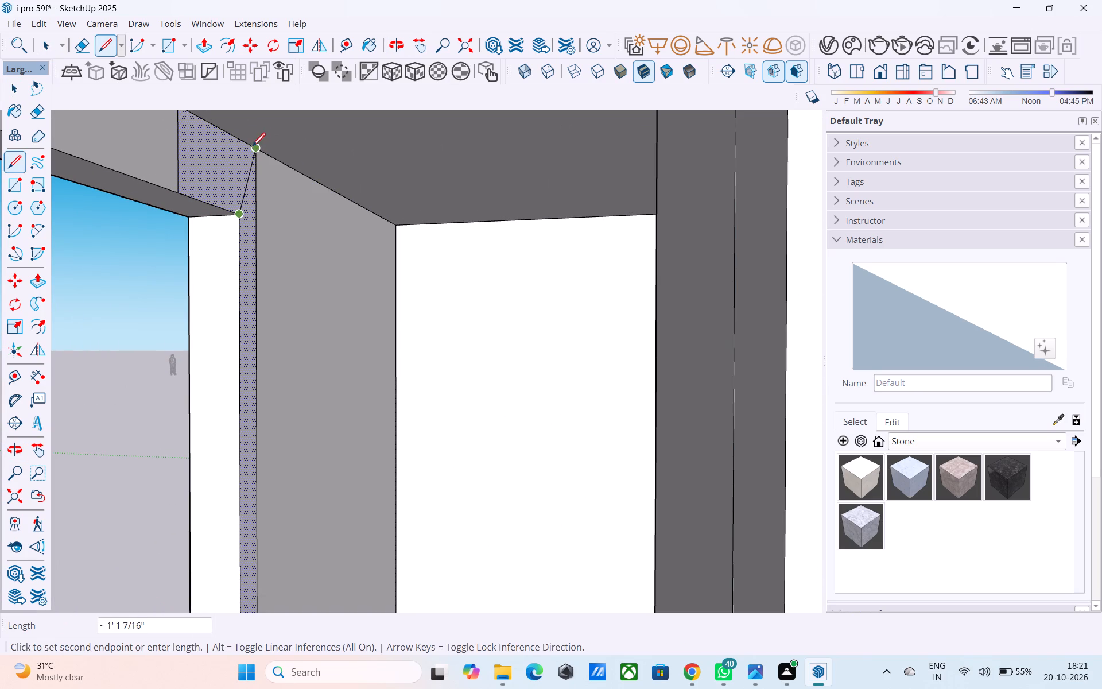
{"action": "left_click", "coordinate": [243, 142]}
{"action": "scroll", "coordinate": [246, 142], "scroll_direction": "down", "scroll_amount": 5}
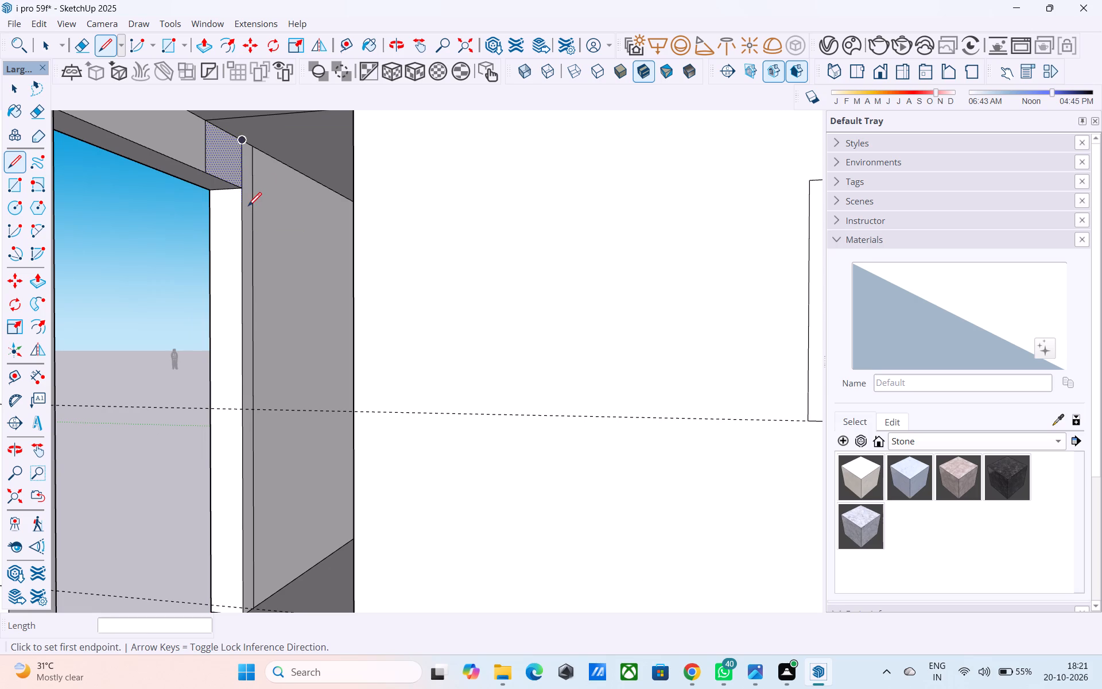
Push/Pull the full-height 6" strip beside the jamb 5' 9" at the ground storey's corner opening.
{"action": "key", "text": "space"}
{"action": "left_click", "coordinate": [248, 207]}
{"action": "key", "text": "p"}
{"action": "left_click", "coordinate": [248, 207]}
{"action": "scroll", "coordinate": [267, 217], "scroll_direction": "down", "scroll_amount": 1}
{"action": "middle_click_drag", "start_coordinate": [276, 220], "coordinate": [300, 227]}
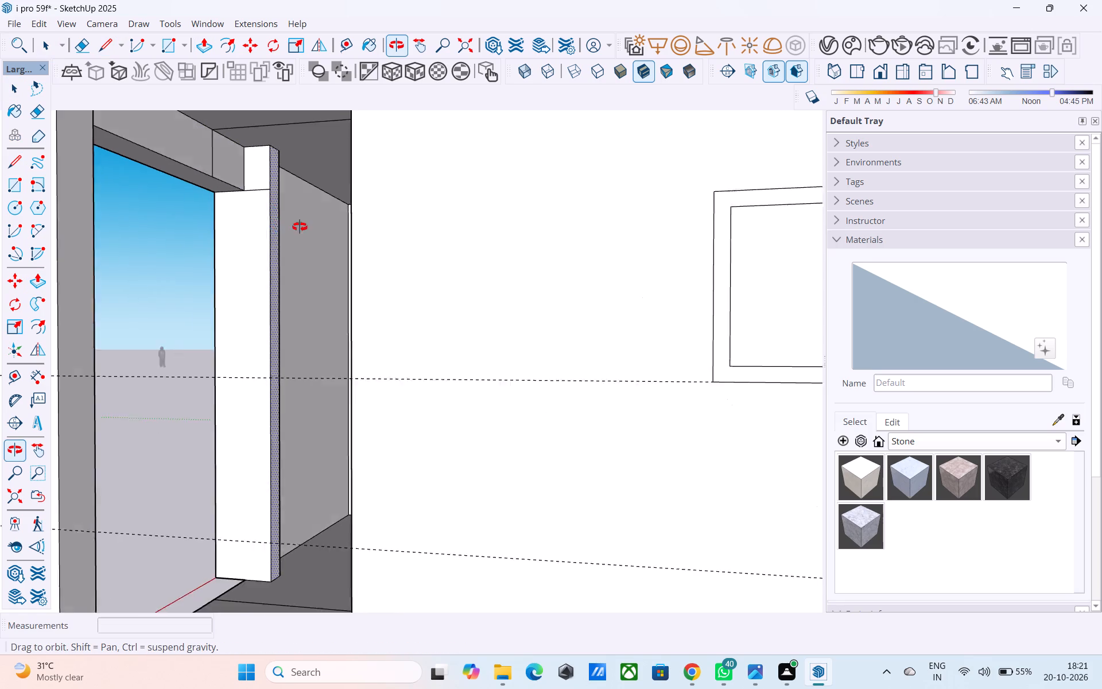
{"action": "middle_click_drag", "start_coordinate": [300, 227], "coordinate": [651, 262]}
{"action": "middle_click_drag", "start_coordinate": [441, 330], "coordinate": [525, 331]}
{"action": "scroll", "coordinate": [455, 324], "scroll_direction": "up", "scroll_amount": 3}
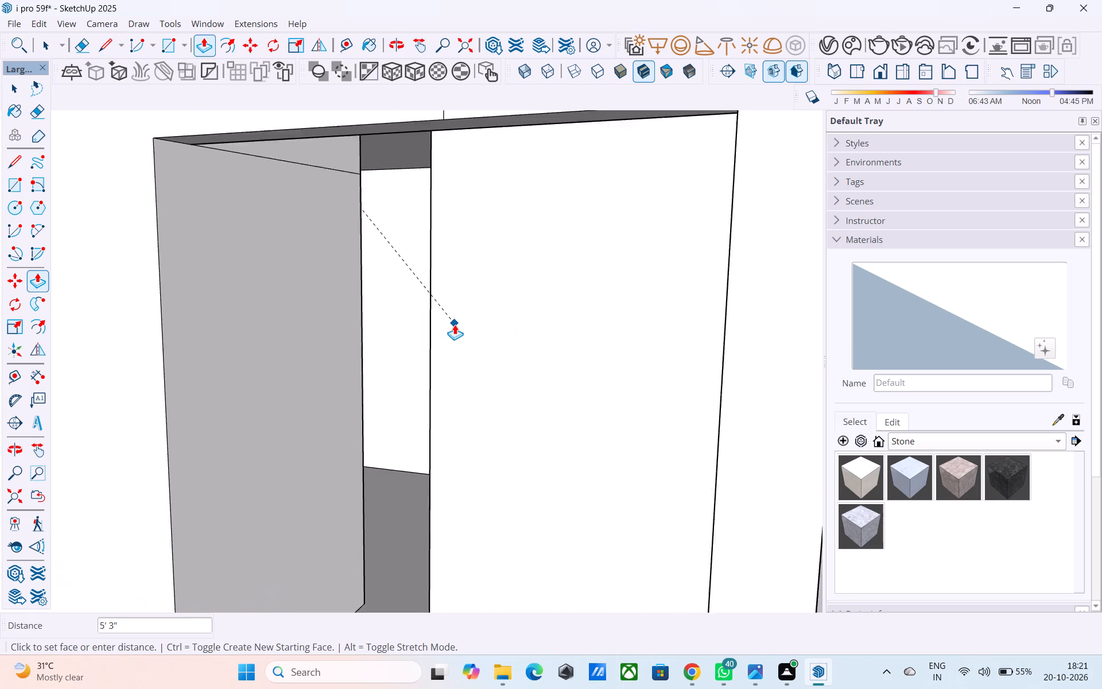
{"action": "scroll", "coordinate": [455, 324], "scroll_direction": "up", "scroll_amount": 2}
{"action": "middle_click_drag", "start_coordinate": [436, 309], "coordinate": [449, 315]}
{"action": "scroll", "coordinate": [447, 315], "scroll_direction": "up", "scroll_amount": 11}
{"action": "middle_click_drag", "start_coordinate": [424, 314], "coordinate": [444, 323]}
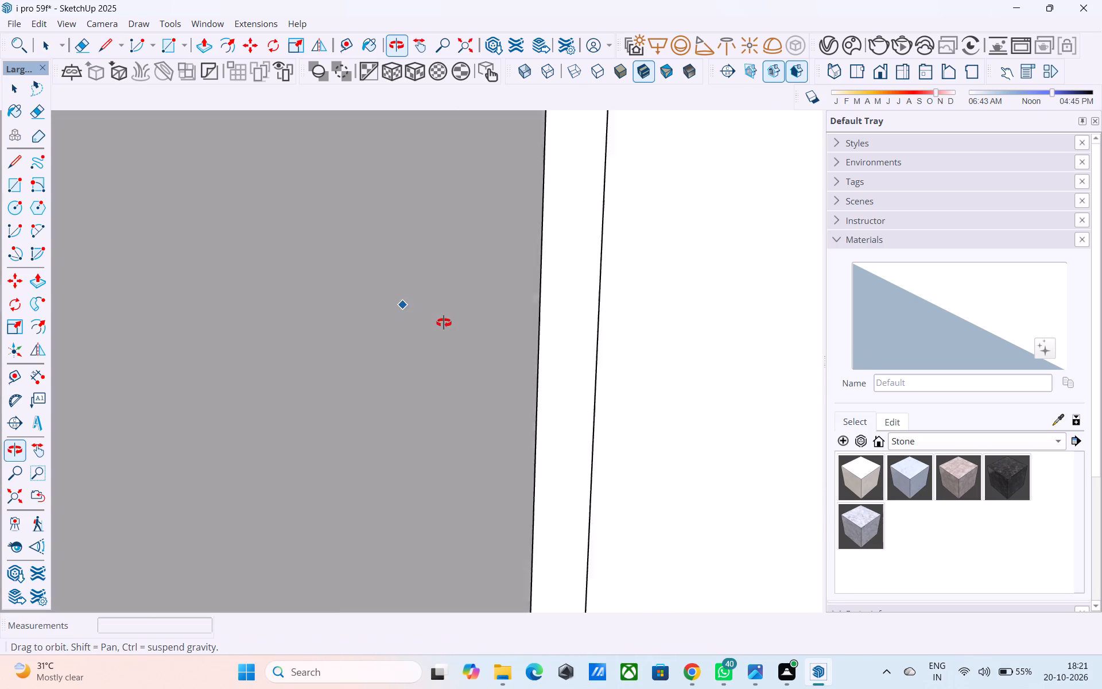
{"action": "middle_click_drag", "start_coordinate": [444, 323], "coordinate": [463, 331]}
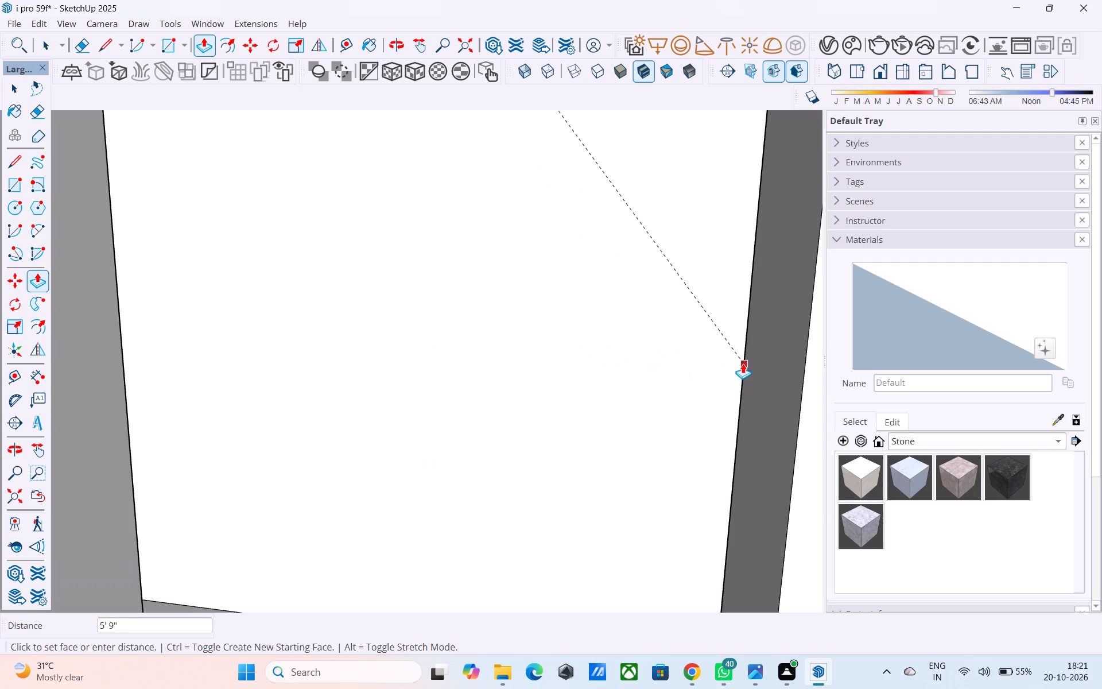
{"action": "left_click", "coordinate": [743, 361]}
Copy the vertical end edge of the extended wall face 6" inward along that face.
{"action": "middle_click_drag", "start_coordinate": [730, 358], "coordinate": [630, 330]}
{"action": "scroll", "coordinate": [643, 298], "scroll_direction": "down", "scroll_amount": 13}
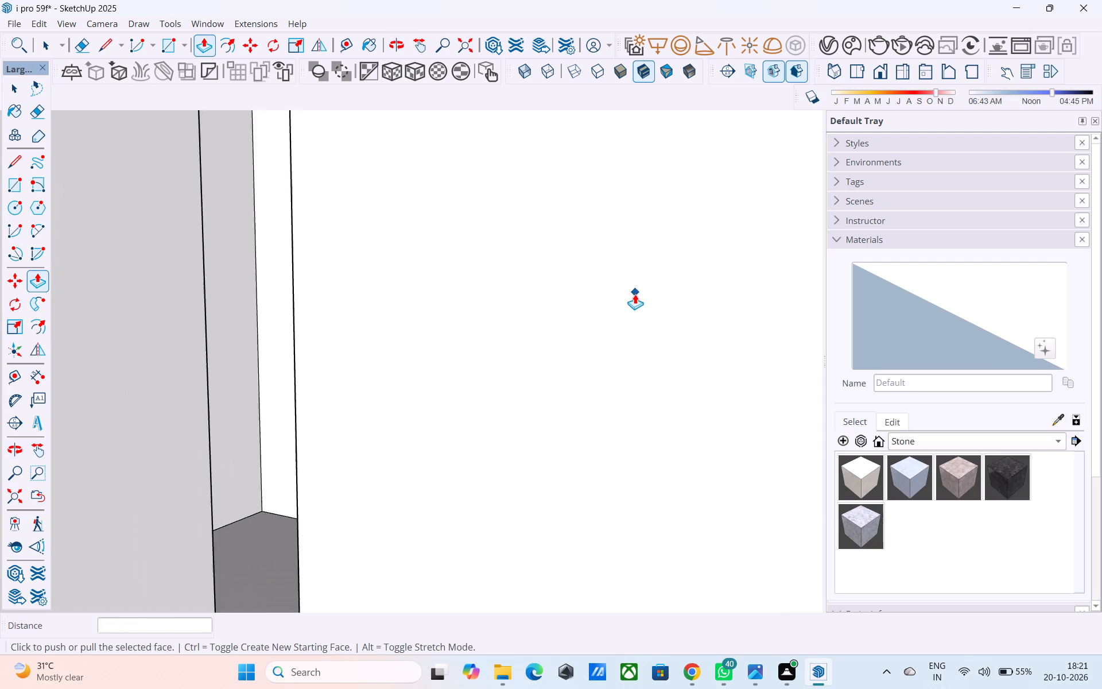
{"action": "scroll", "coordinate": [635, 294], "scroll_direction": "down", "scroll_amount": 14}
{"action": "middle_click_drag", "start_coordinate": [602, 336], "coordinate": [483, 281]}
{"action": "scroll", "coordinate": [471, 234], "scroll_direction": "up", "scroll_amount": 7}
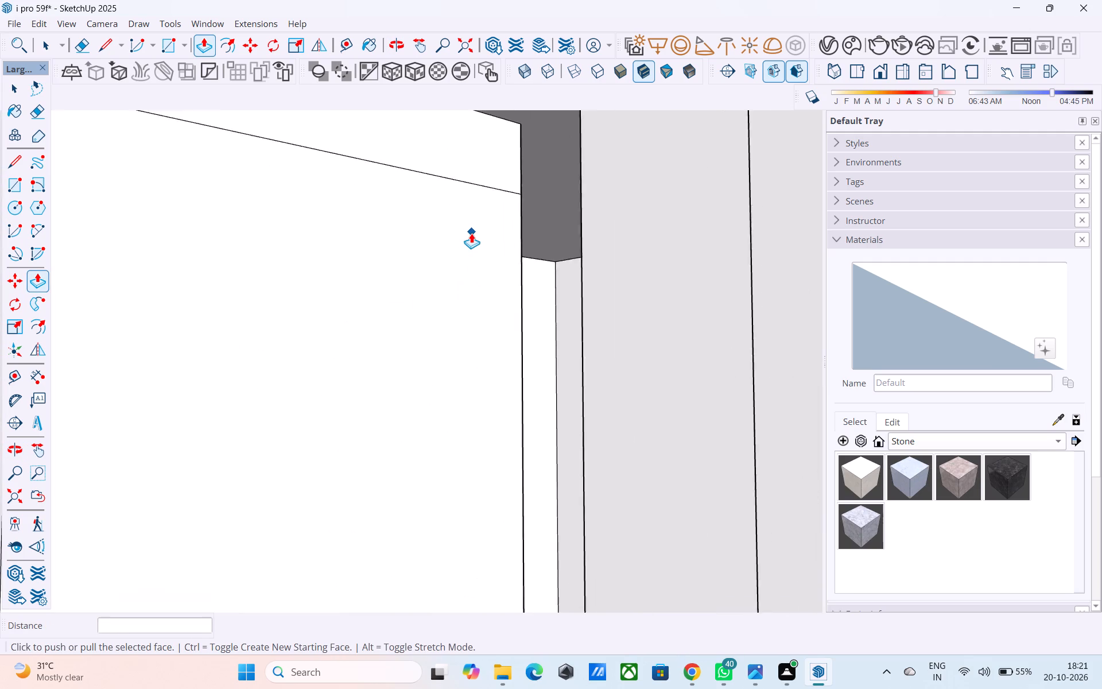
{"action": "scroll", "coordinate": [471, 233], "scroll_direction": "down", "scroll_amount": 5}
{"action": "middle_click_drag", "start_coordinate": [471, 233], "coordinate": [483, 231]}
{"action": "key", "text": "space"}
{"action": "left_click", "coordinate": [503, 226]}
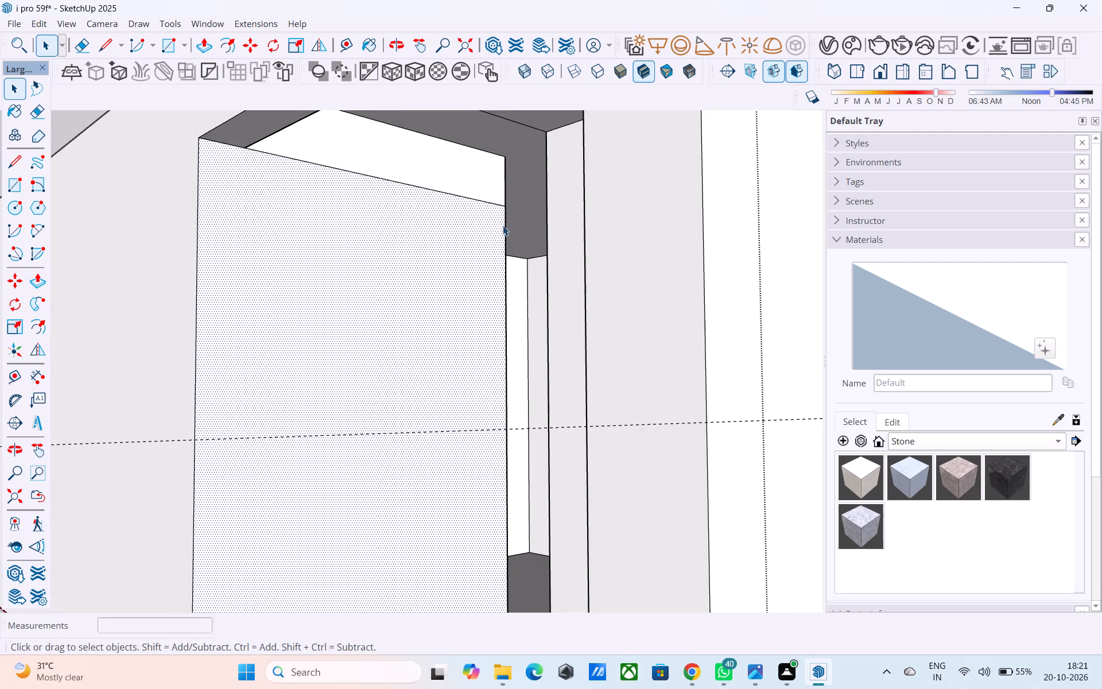
{"action": "left_click", "coordinate": [503, 226]}
{"action": "left_click", "coordinate": [507, 233]}
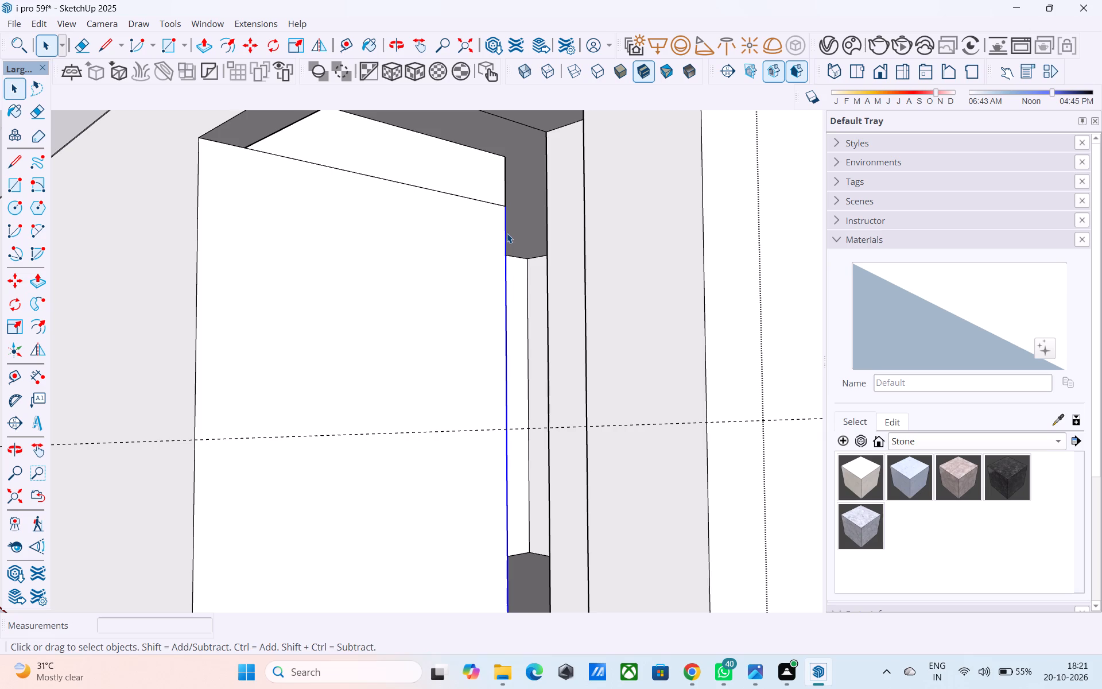
{"action": "key", "text": "m"}
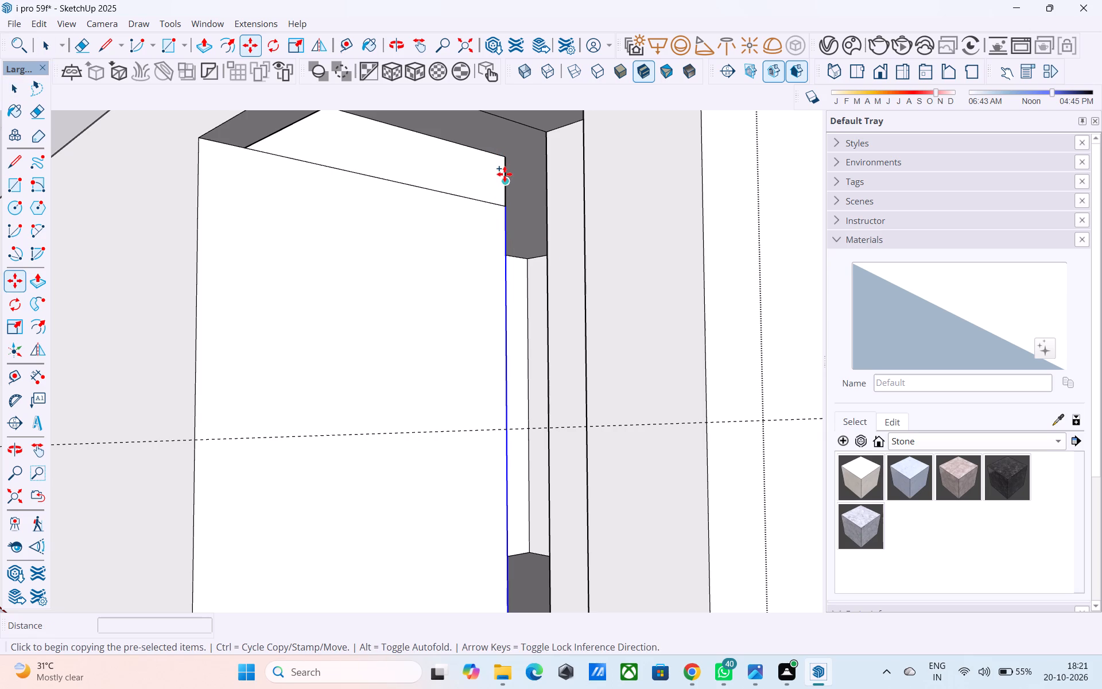
{"action": "left_click", "coordinate": [505, 203]}
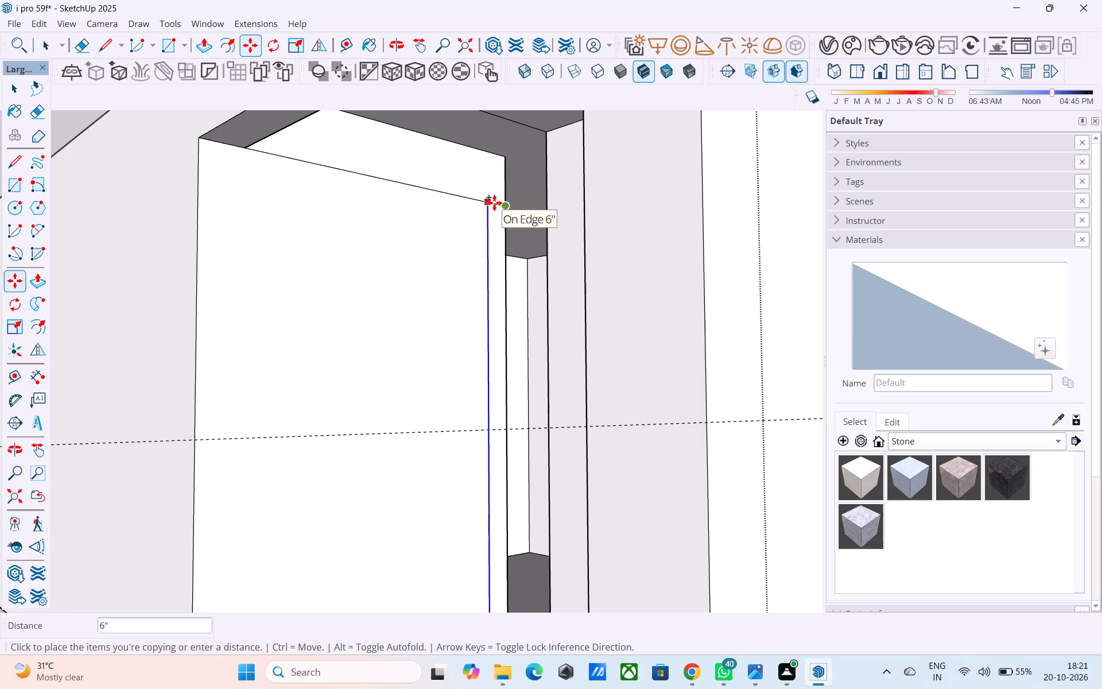
{"action": "left_click", "coordinate": [494, 203]}
Extend the copied edge up to the ceiling and erase the short sloping edge segment that crosses the new strip.
{"action": "key", "text": "l"}
{"action": "left_click", "coordinate": [494, 202]}
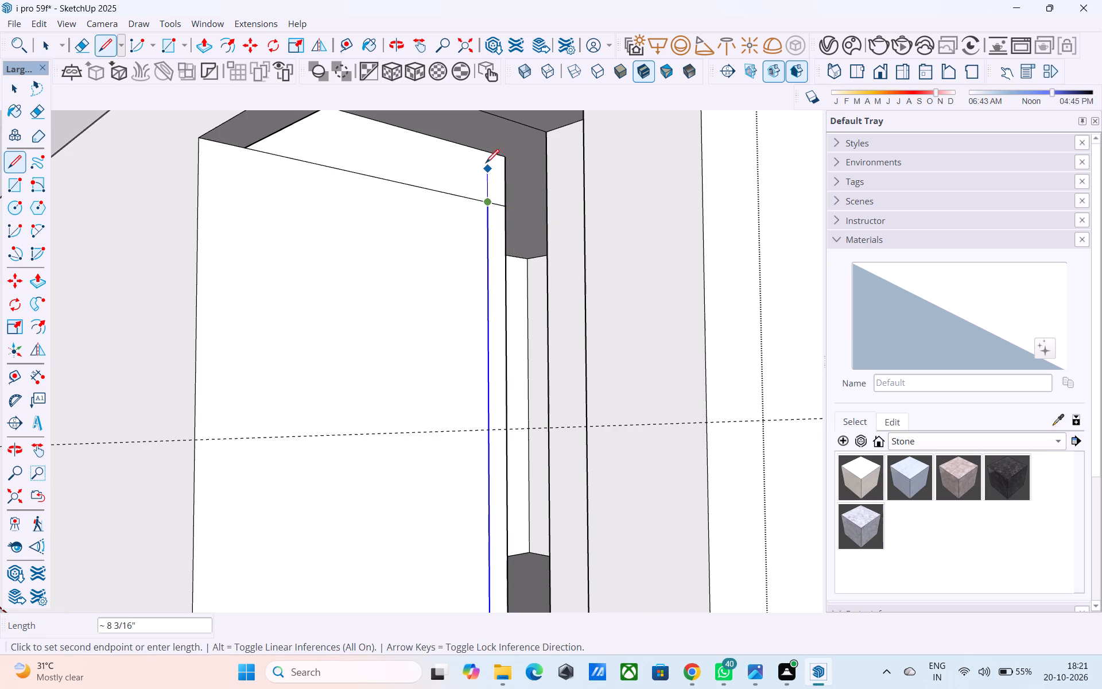
{"action": "left_click", "coordinate": [485, 152]}
{"action": "scroll", "coordinate": [492, 170], "scroll_direction": "up", "scroll_amount": 6}
{"action": "key", "text": "space"}
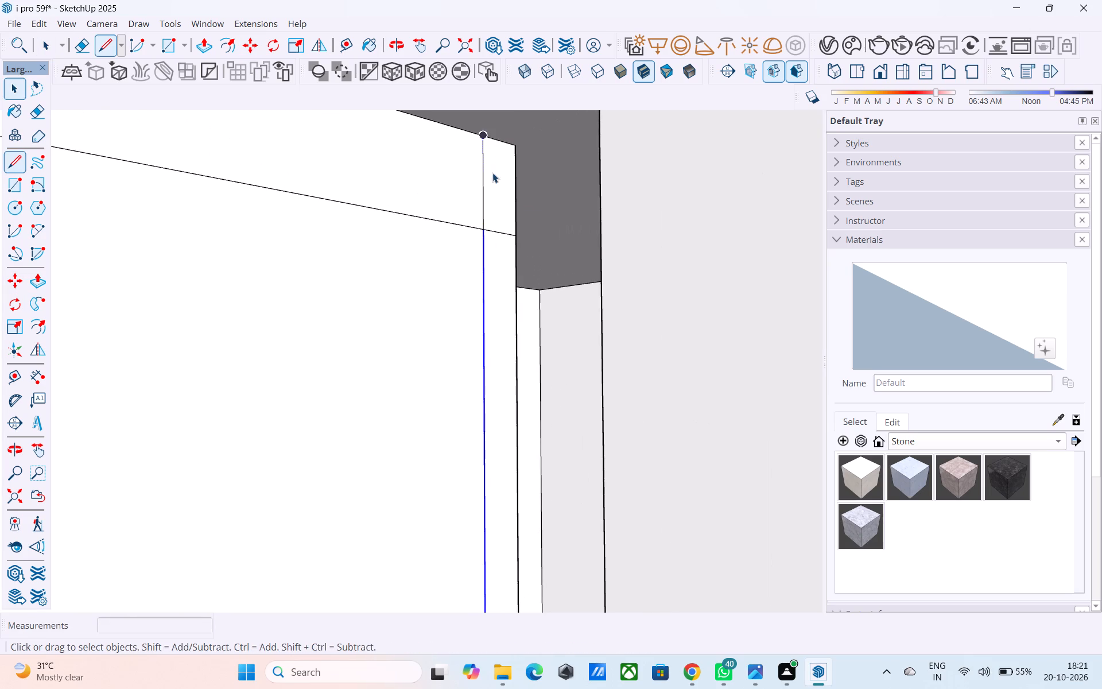
{"action": "key", "text": "e"}
{"action": "left_click_drag", "start_coordinate": [500, 211], "coordinate": [503, 256]}
Push/Pull the new 6" end strip 1' 6" across the gap to the adjoining wall.
{"action": "key", "text": "space"}
{"action": "left_click", "coordinate": [503, 256]}
{"action": "scroll", "coordinate": [503, 256], "scroll_direction": "down", "scroll_amount": 2}
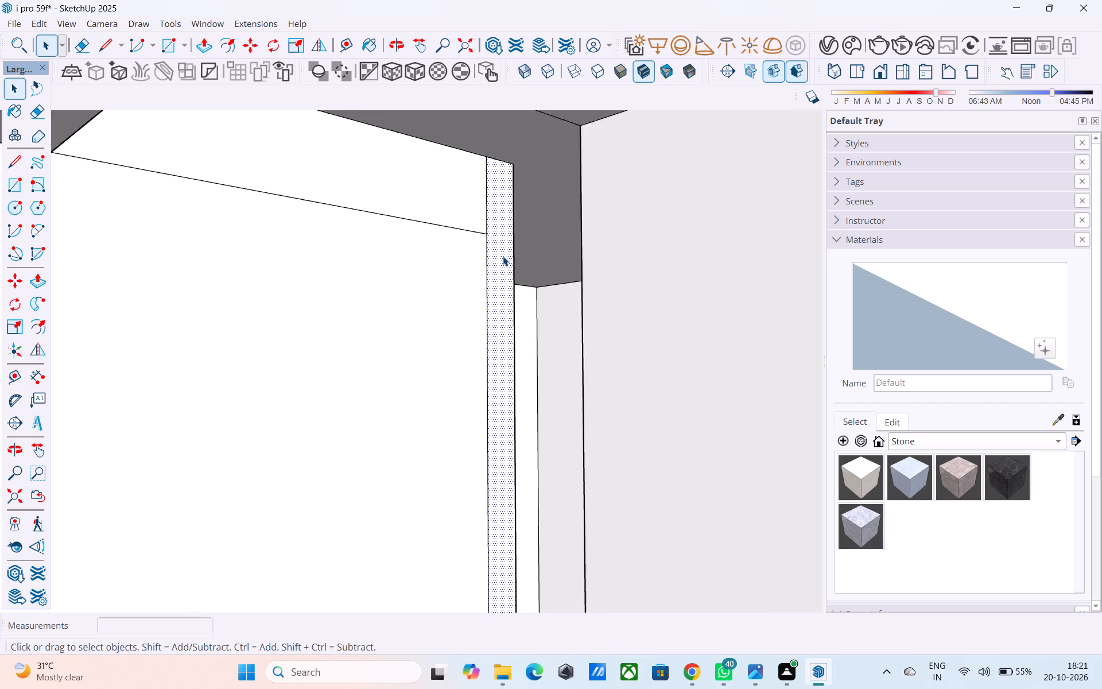
{"action": "scroll", "coordinate": [503, 256], "scroll_direction": "down", "scroll_amount": 2}
{"action": "key", "text": "p"}
{"action": "left_click", "coordinate": [502, 254]}
{"action": "left_click", "coordinate": [575, 246]}
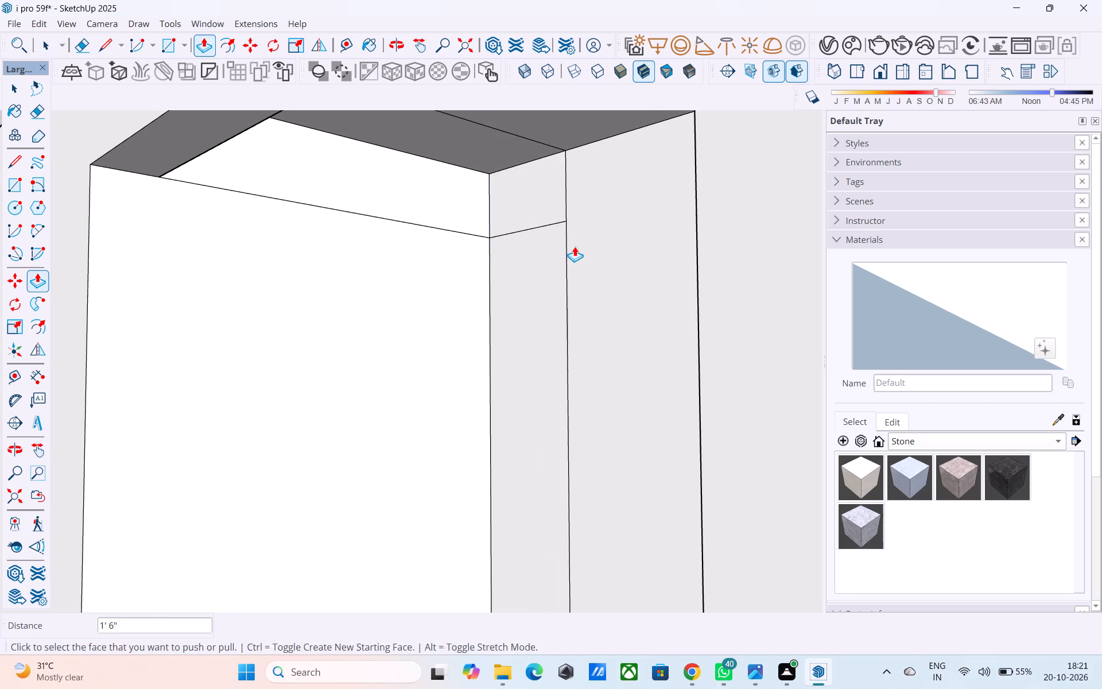
Erase the leftover edges on the inner wall of the ground storey's corner opening.
{"action": "middle_click_drag", "start_coordinate": [574, 246], "coordinate": [712, 261]}
{"action": "scroll", "coordinate": [632, 234], "scroll_direction": "down", "scroll_amount": 20}
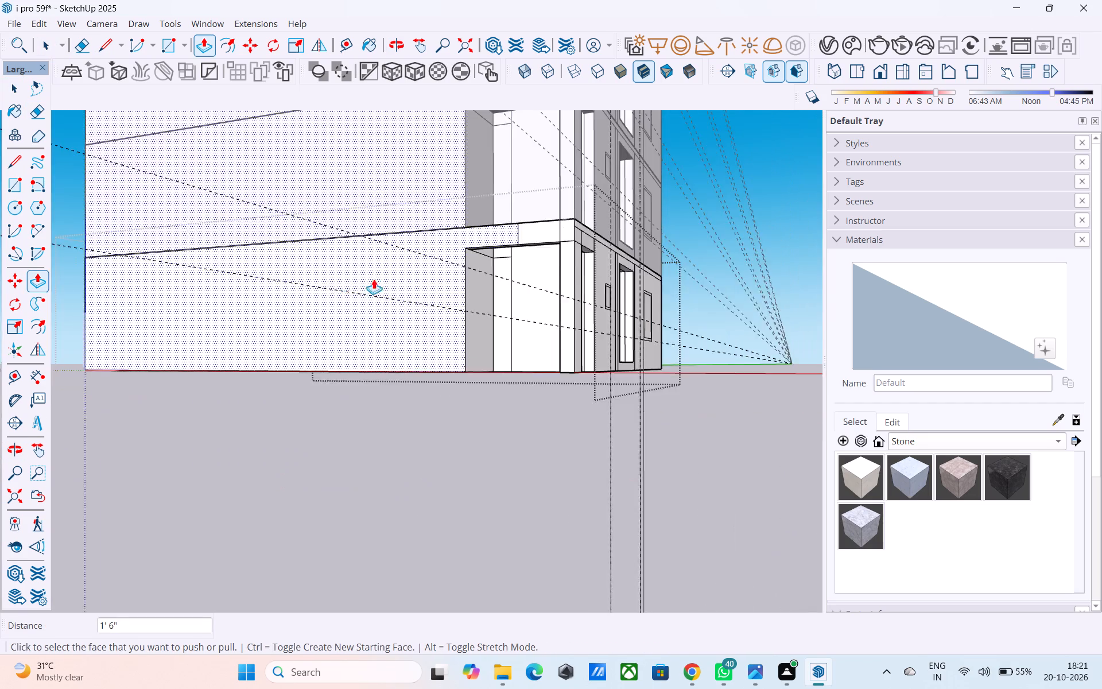
{"action": "scroll", "coordinate": [508, 275], "scroll_direction": "up", "scroll_amount": 12}
{"action": "key", "text": "e"}
{"action": "left_click_drag", "start_coordinate": [508, 273], "coordinate": [463, 262]}
{"action": "left_click_drag", "start_coordinate": [443, 207], "coordinate": [453, 241]}
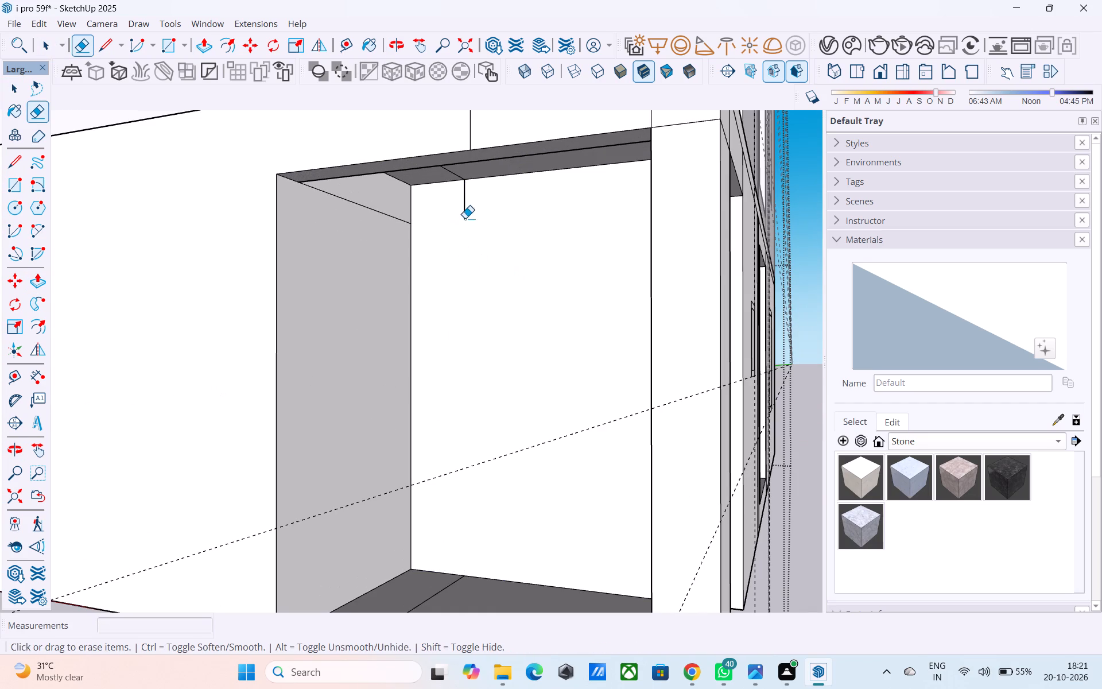
{"action": "left_click_drag", "start_coordinate": [465, 215], "coordinate": [455, 215]}
Examine the reworked corner openings across the whole tower from above, from both facades and from the underside.
{"action": "scroll", "coordinate": [449, 219], "scroll_direction": "down", "scroll_amount": 15}
{"action": "middle_click_drag", "start_coordinate": [439, 318], "coordinate": [352, 488]}
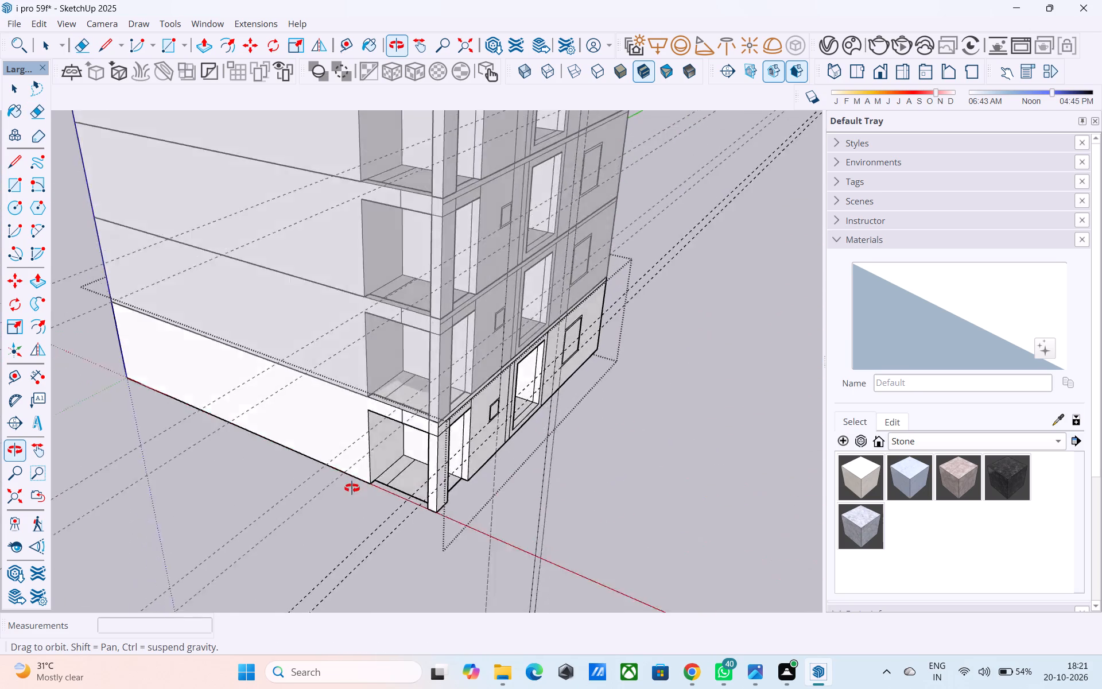
{"action": "middle_click_drag", "start_coordinate": [352, 488], "coordinate": [281, 406]}
{"action": "middle_click_drag", "start_coordinate": [289, 380], "coordinate": [329, 513]}
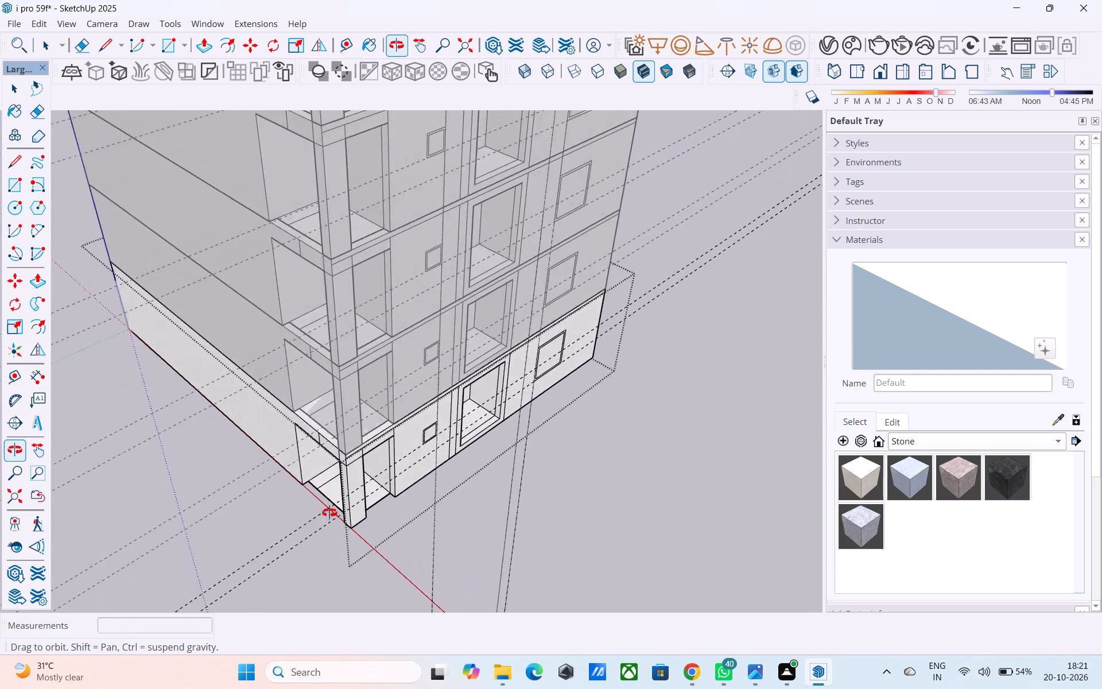
{"action": "middle_click_drag", "start_coordinate": [329, 513], "coordinate": [344, 514]}
{"action": "scroll", "coordinate": [339, 416], "scroll_direction": "up", "scroll_amount": 7}
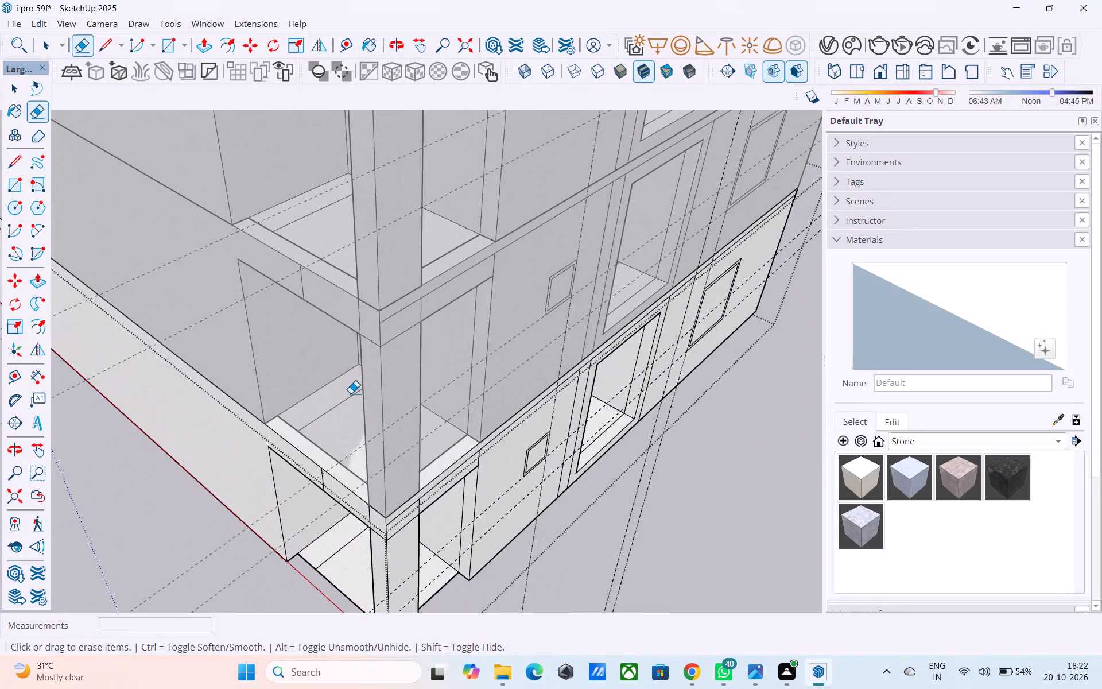
{"action": "scroll", "coordinate": [351, 393], "scroll_direction": "down", "scroll_amount": 18}
{"action": "middle_click_drag", "start_coordinate": [393, 367], "coordinate": [393, 366]}
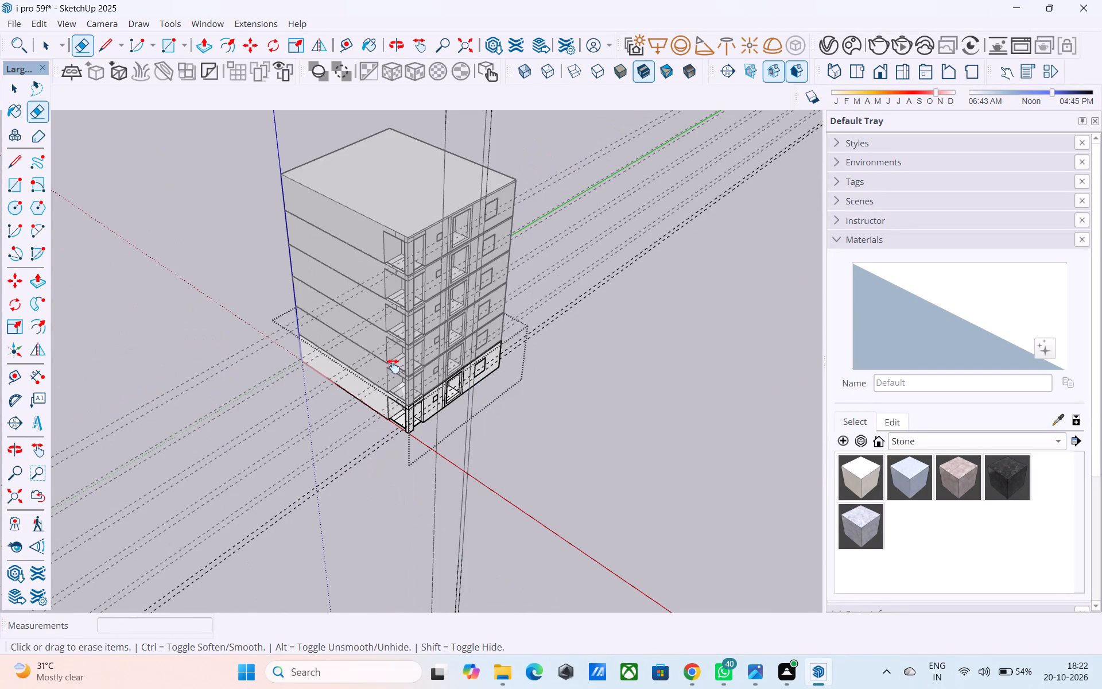
{"action": "middle_click_drag", "start_coordinate": [393, 366], "coordinate": [315, 268]}
{"action": "scroll", "coordinate": [315, 269], "scroll_direction": "up", "scroll_amount": 5}
{"action": "middle_click_drag", "start_coordinate": [442, 331], "coordinate": [369, 318], "text": "shift"}
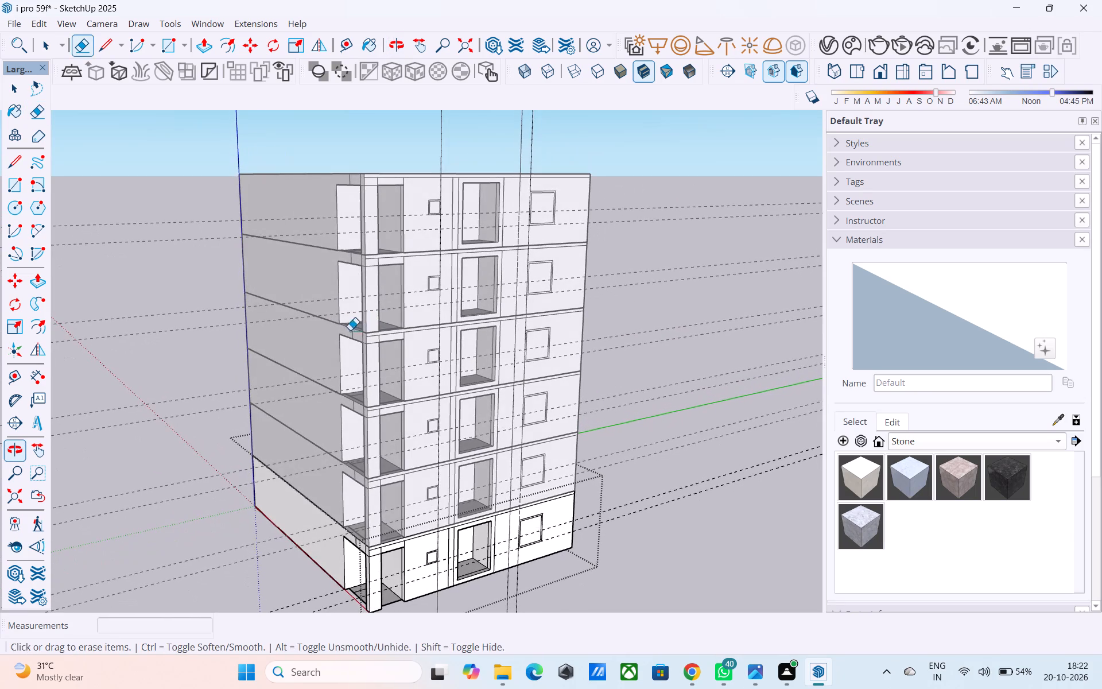
{"action": "middle_click_drag", "start_coordinate": [377, 368], "coordinate": [348, 373]}
{"action": "middle_click_drag", "start_coordinate": [362, 381], "coordinate": [330, 369]}
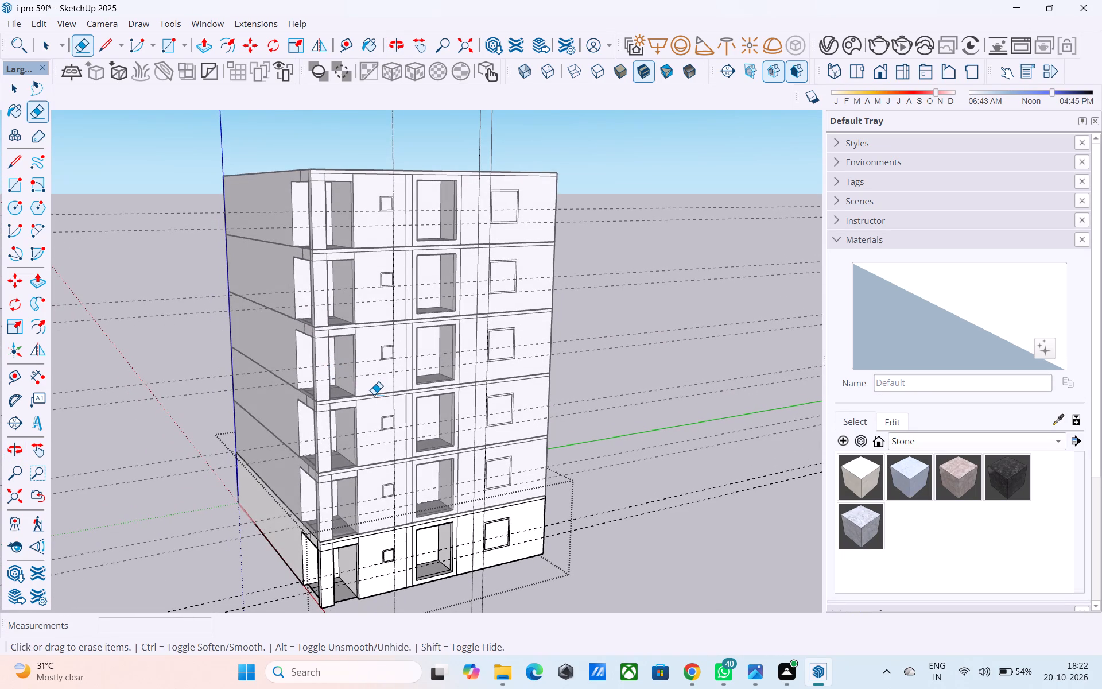
{"action": "middle_click_drag", "start_coordinate": [374, 394], "coordinate": [538, 288], "text": "shift"}
{"action": "middle_click_drag", "start_coordinate": [458, 395], "coordinate": [503, 272]}
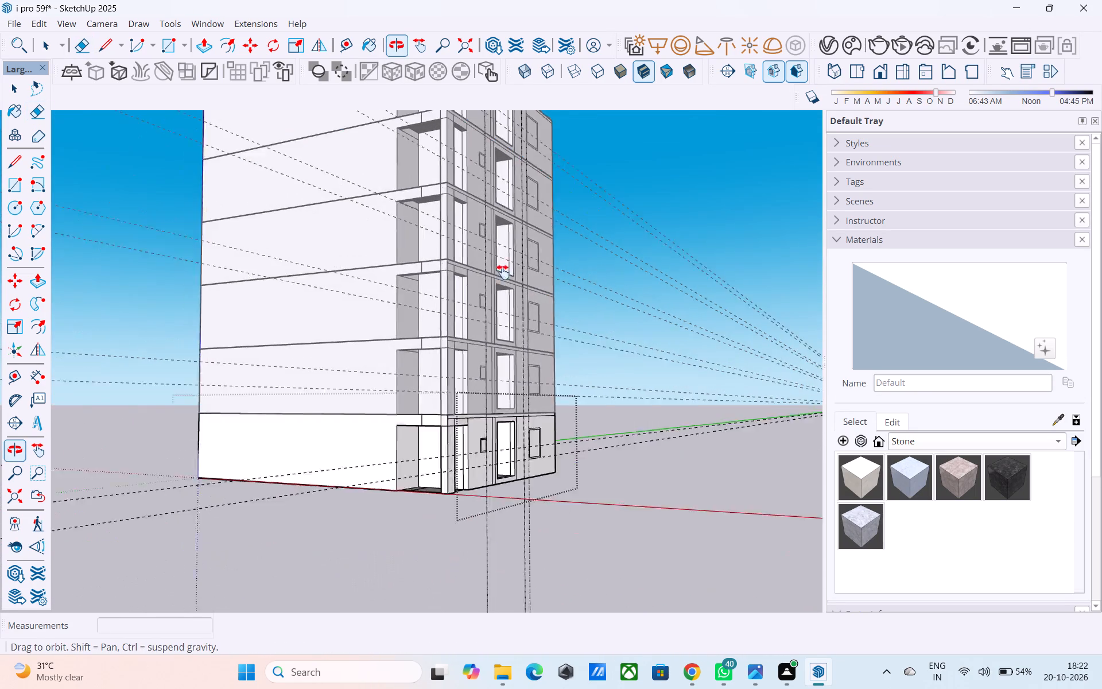
{"action": "middle_click_drag", "start_coordinate": [503, 272], "coordinate": [541, 123]}
{"action": "middle_click_drag", "start_coordinate": [538, 226], "coordinate": [536, 272], "text": "shift"}
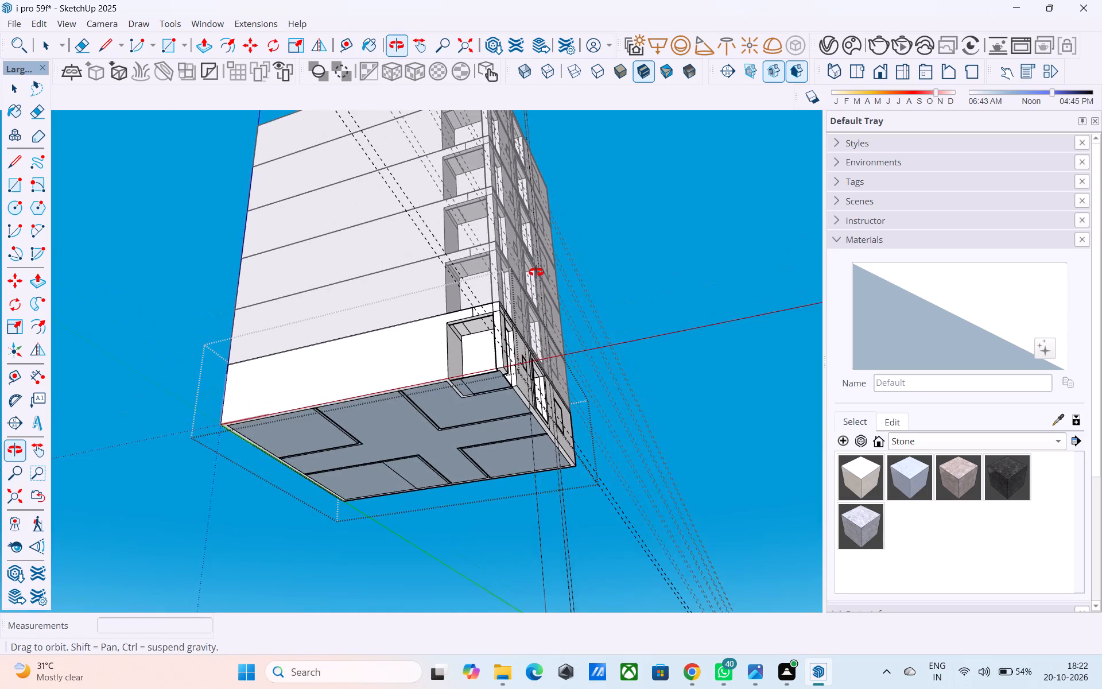
{"action": "middle_click_drag", "start_coordinate": [536, 272], "coordinate": [467, 182], "text": "shift"}
{"action": "middle_click_drag", "start_coordinate": [465, 248], "coordinate": [449, 391]}
{"action": "scroll", "coordinate": [449, 391], "scroll_direction": "up", "scroll_amount": 5}
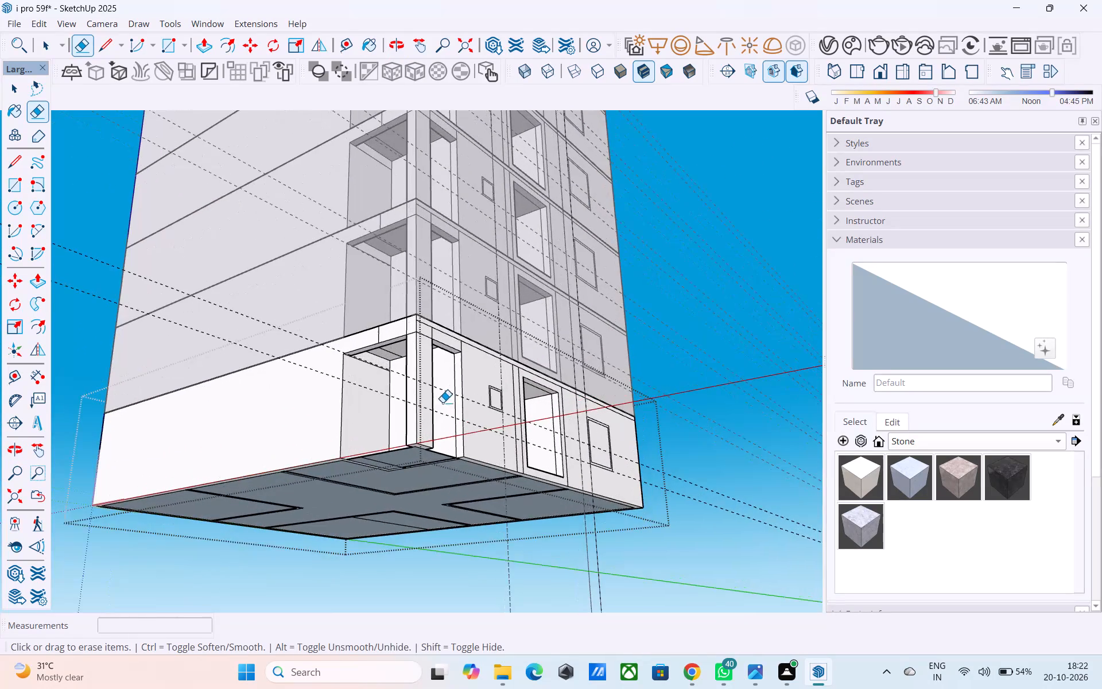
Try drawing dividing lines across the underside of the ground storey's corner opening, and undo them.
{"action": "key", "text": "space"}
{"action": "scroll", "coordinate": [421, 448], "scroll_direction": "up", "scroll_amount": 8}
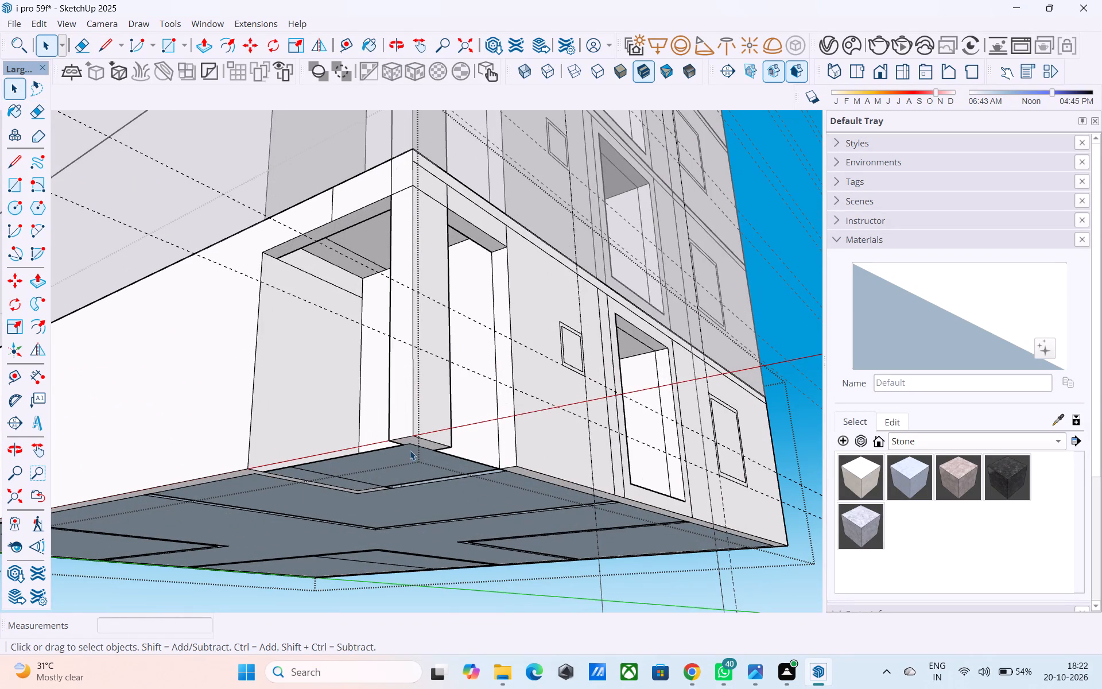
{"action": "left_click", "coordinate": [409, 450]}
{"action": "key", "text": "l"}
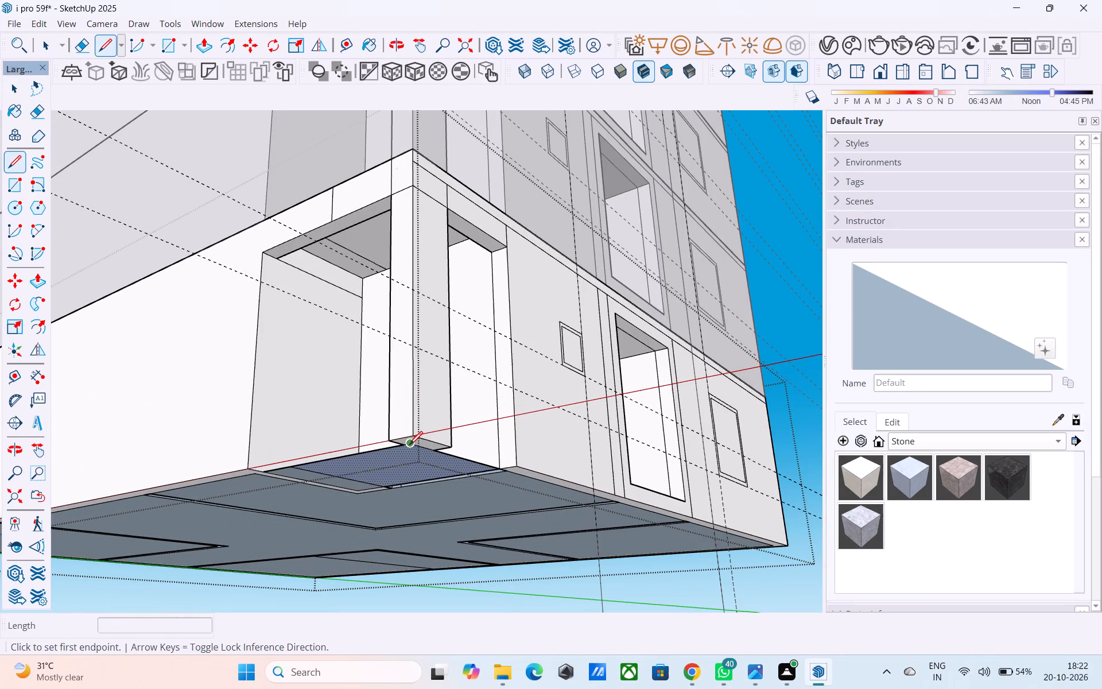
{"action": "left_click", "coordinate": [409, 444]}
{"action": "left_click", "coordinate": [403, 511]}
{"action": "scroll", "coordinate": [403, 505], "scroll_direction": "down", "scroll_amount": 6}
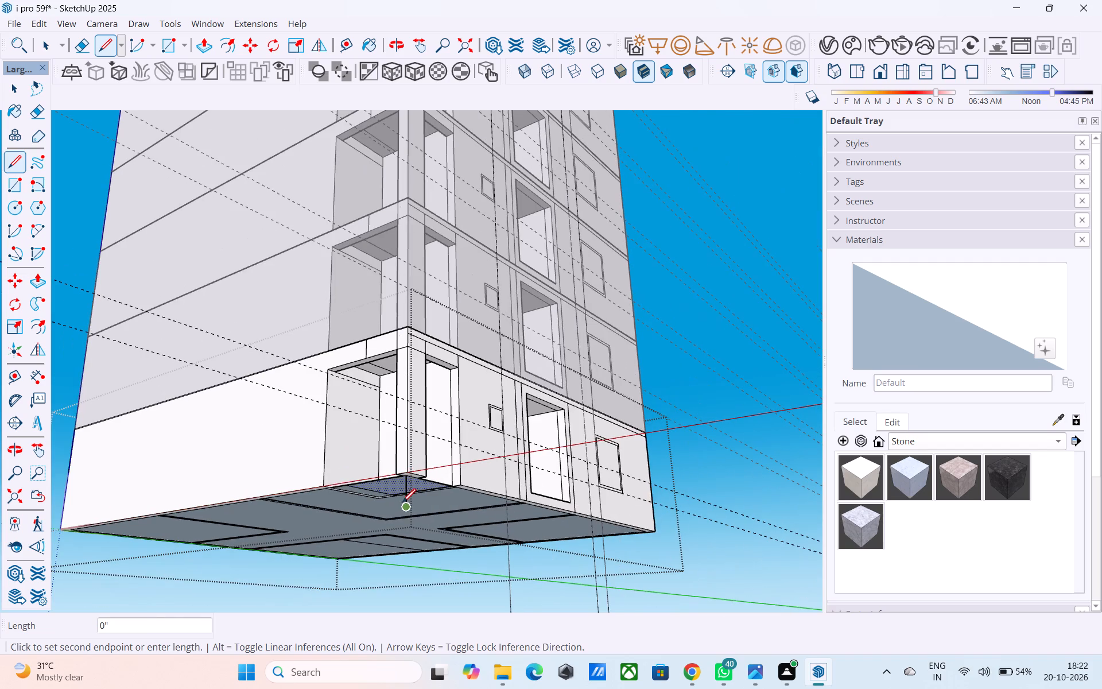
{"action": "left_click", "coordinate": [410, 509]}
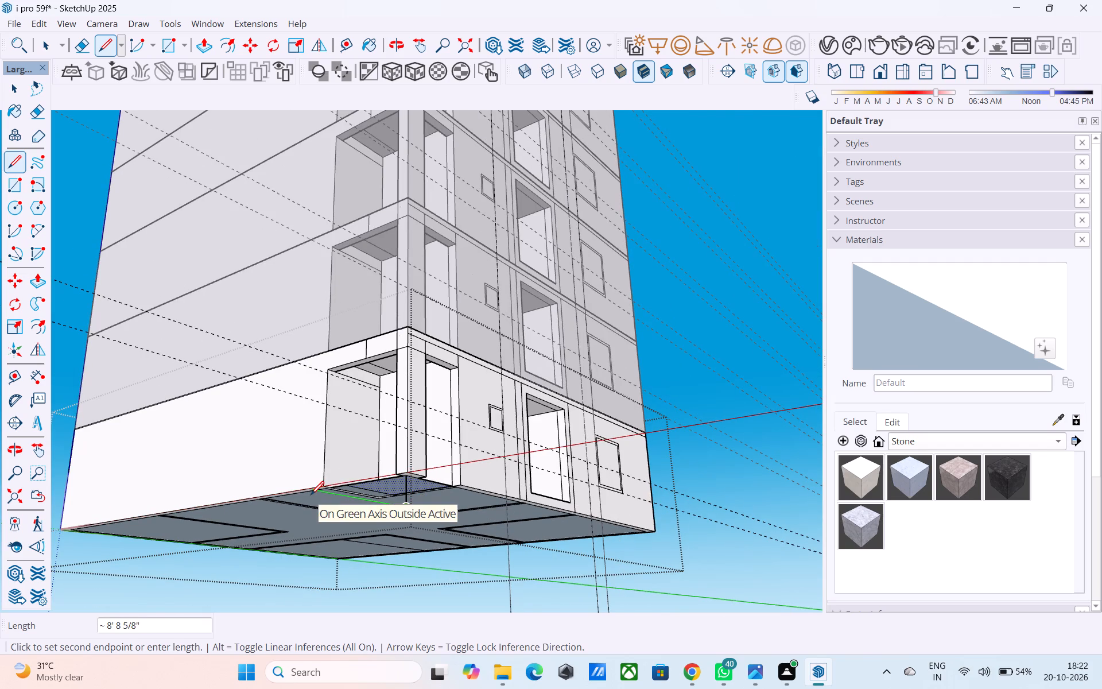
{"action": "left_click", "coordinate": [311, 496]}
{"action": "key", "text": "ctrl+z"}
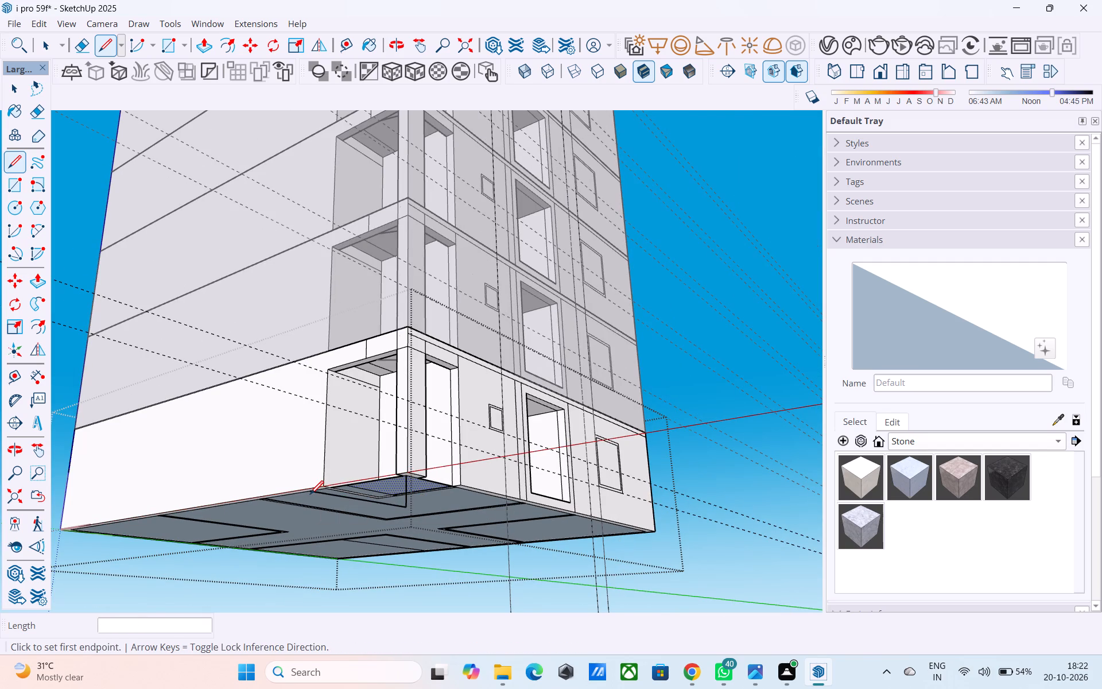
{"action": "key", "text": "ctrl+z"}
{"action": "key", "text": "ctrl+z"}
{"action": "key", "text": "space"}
Examine the tower's blank facade and the stacked corner openings from several distances and angles.
{"action": "scroll", "coordinate": [315, 480], "scroll_direction": "down", "scroll_amount": 6}
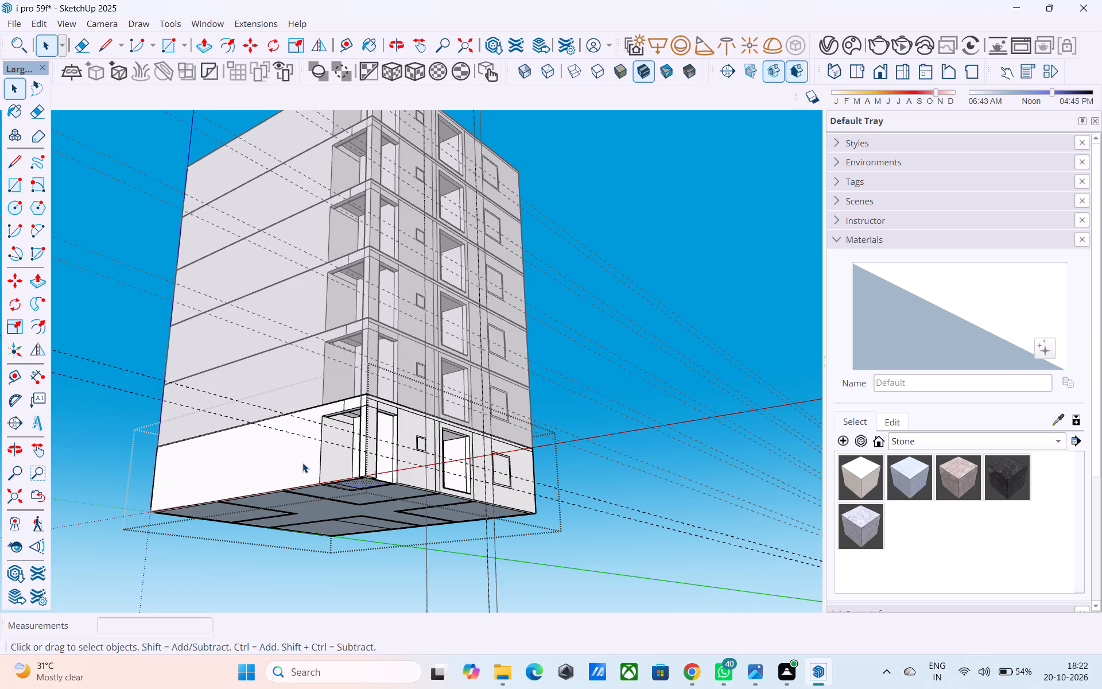
{"action": "scroll", "coordinate": [306, 463], "scroll_direction": "down", "scroll_amount": 4}
{"action": "middle_click_drag", "start_coordinate": [306, 463], "coordinate": [321, 531]}
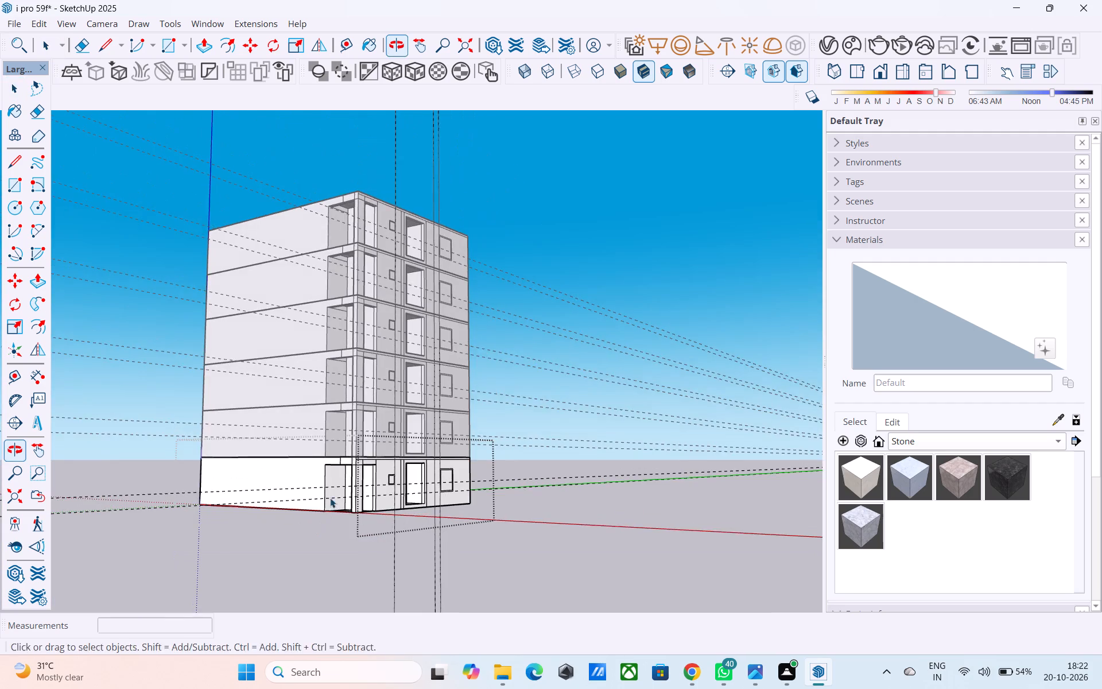
{"action": "middle_click_drag", "start_coordinate": [332, 486], "coordinate": [348, 514]}
{"action": "middle_click_drag", "start_coordinate": [351, 510], "coordinate": [370, 558]}
{"action": "scroll", "coordinate": [363, 521], "scroll_direction": "up", "scroll_amount": 3}
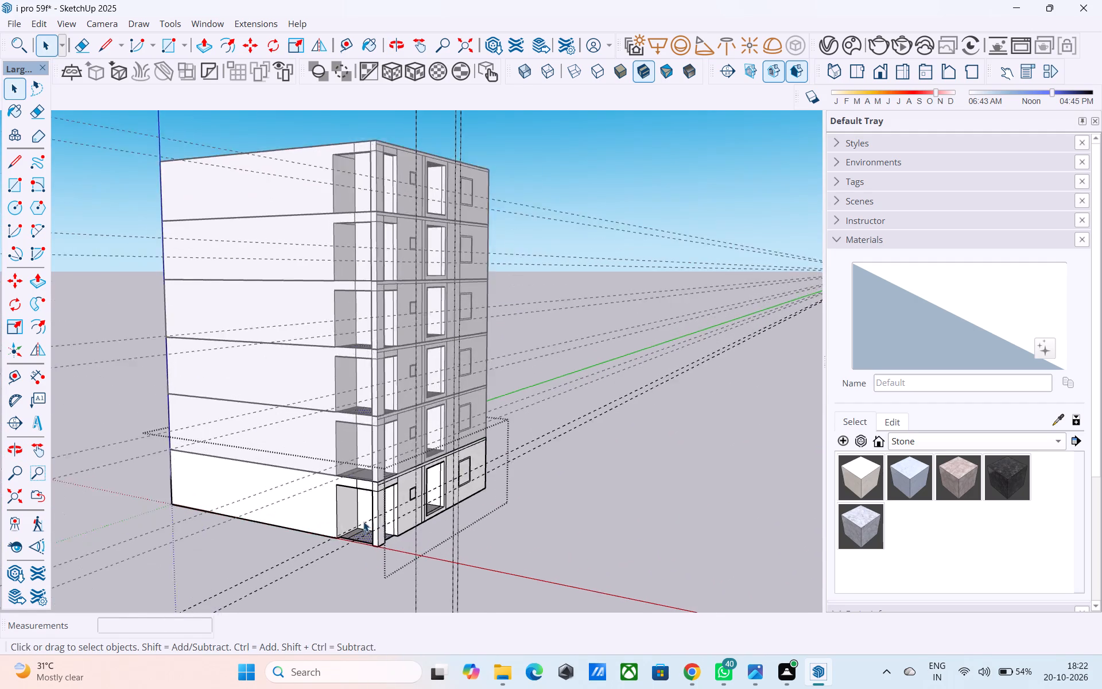
{"action": "scroll", "coordinate": [363, 521], "scroll_direction": "up", "scroll_amount": 2}
{"action": "middle_click_drag", "start_coordinate": [331, 449], "coordinate": [431, 460]}
{"action": "scroll", "coordinate": [392, 471], "scroll_direction": "up", "scroll_amount": 4}
{"action": "scroll", "coordinate": [392, 471], "scroll_direction": "down", "scroll_amount": 3}
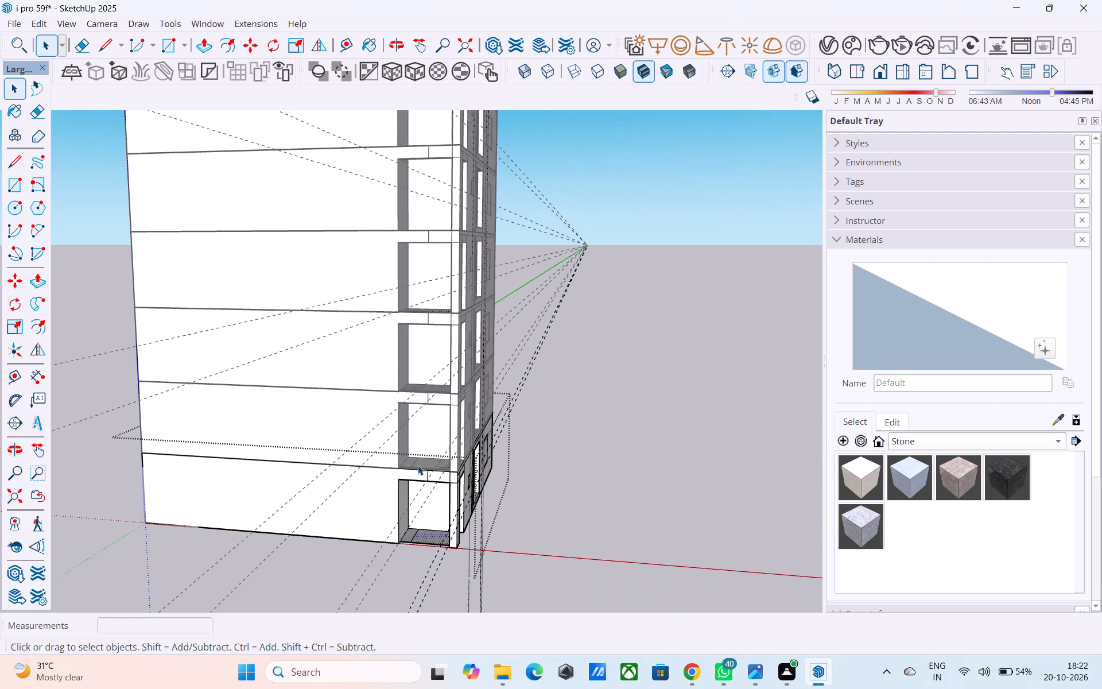
{"action": "scroll", "coordinate": [418, 465], "scroll_direction": "down", "scroll_amount": 8}
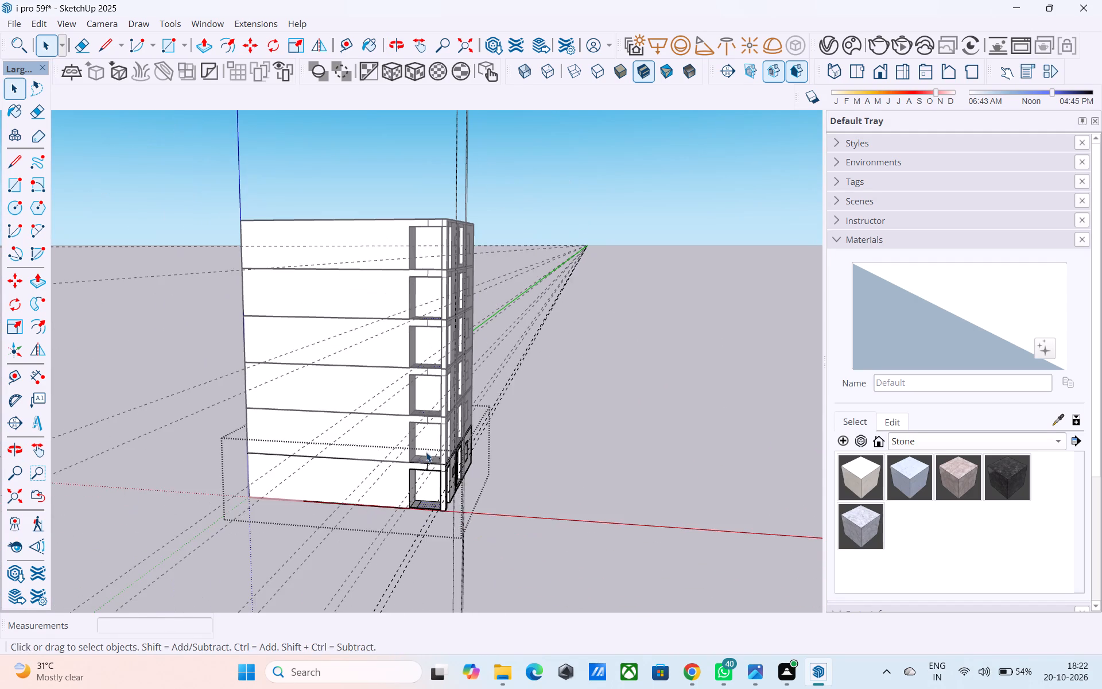
{"action": "middle_click_drag", "start_coordinate": [426, 452], "coordinate": [421, 416]}
{"action": "scroll", "coordinate": [421, 405], "scroll_direction": "down", "scroll_amount": 4}
{"action": "middle_click_drag", "start_coordinate": [421, 405], "coordinate": [479, 385]}
{"action": "middle_click_drag", "start_coordinate": [473, 388], "coordinate": [434, 390]}
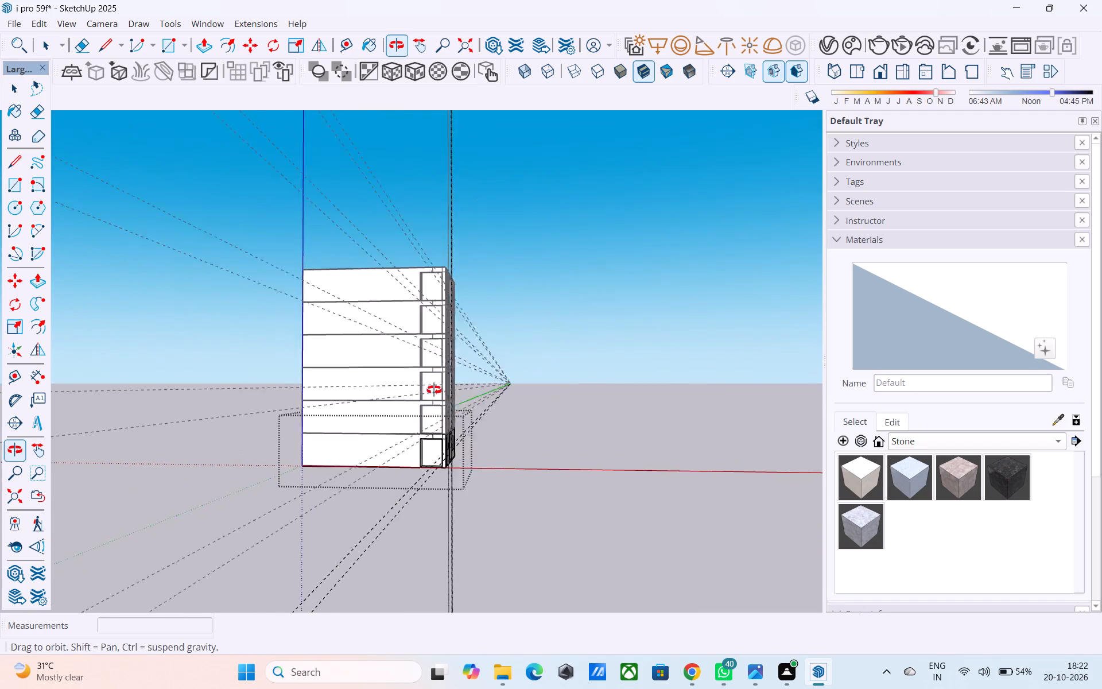
{"action": "middle_click_drag", "start_coordinate": [434, 390], "coordinate": [428, 392]}
Copy the vertical outer edge of the ground storey's corner opening 1' along the blank facade, away from the opening.
{"action": "scroll", "coordinate": [403, 411], "scroll_direction": "up", "scroll_amount": 4}
{"action": "middle_click_drag", "start_coordinate": [413, 419], "coordinate": [394, 422]}
{"action": "scroll", "coordinate": [414, 446], "scroll_direction": "up", "scroll_amount": 11}
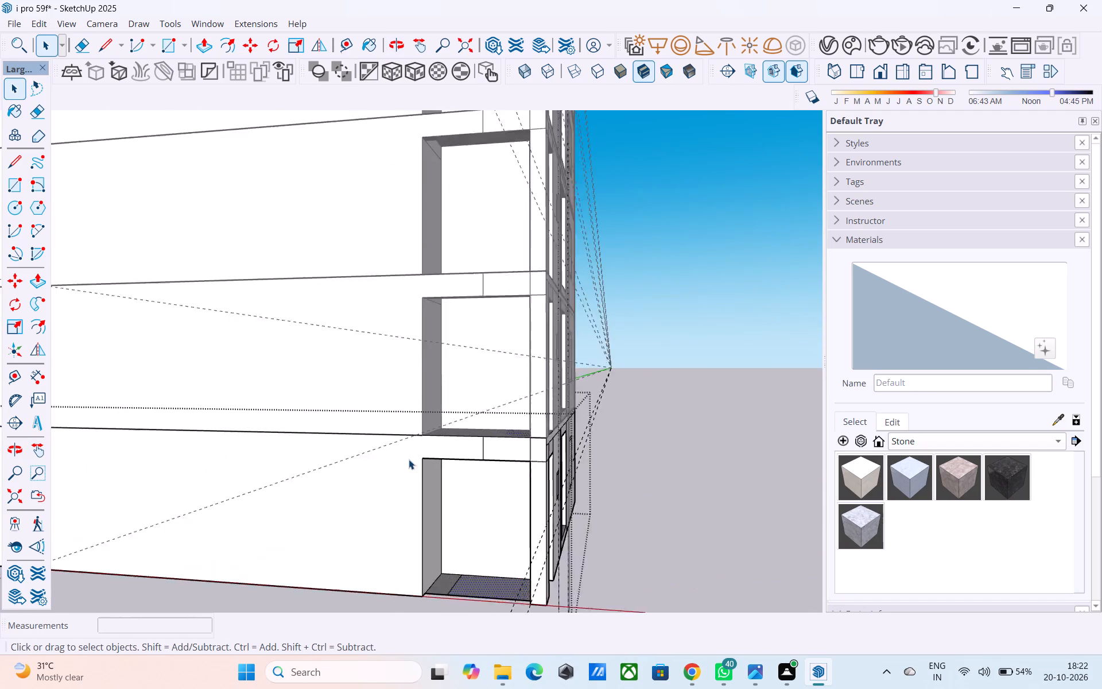
{"action": "scroll", "coordinate": [409, 459], "scroll_direction": "up", "scroll_amount": 2}
{"action": "left_click", "coordinate": [424, 464]}
{"action": "left_click", "coordinate": [425, 468]}
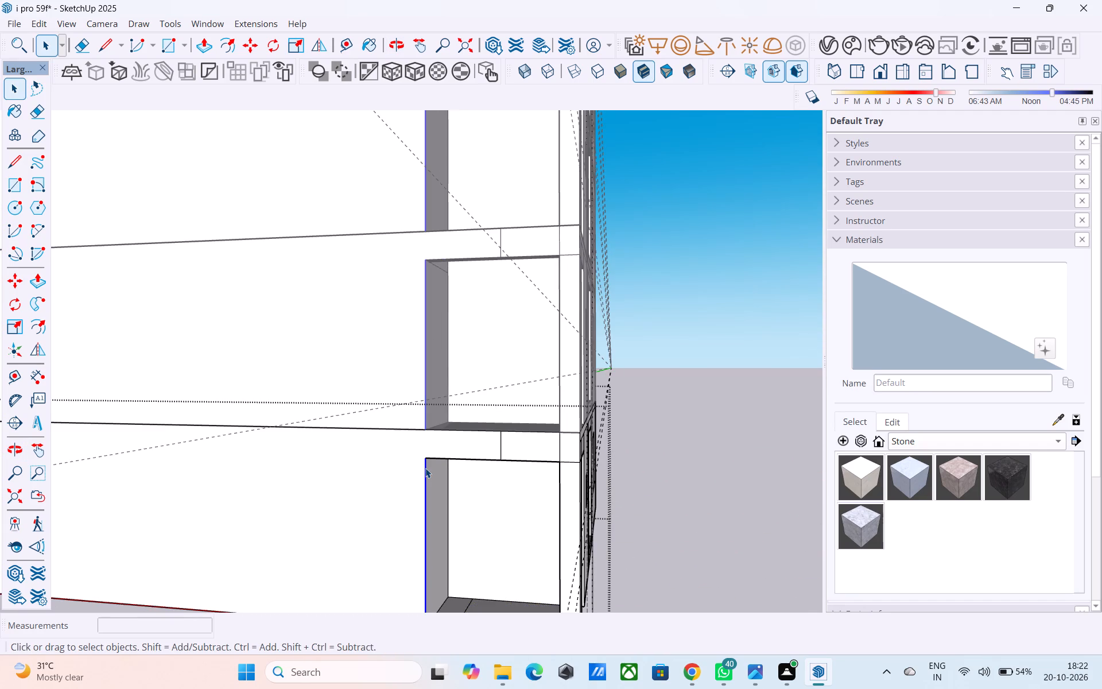
{"action": "key", "text": "m"}
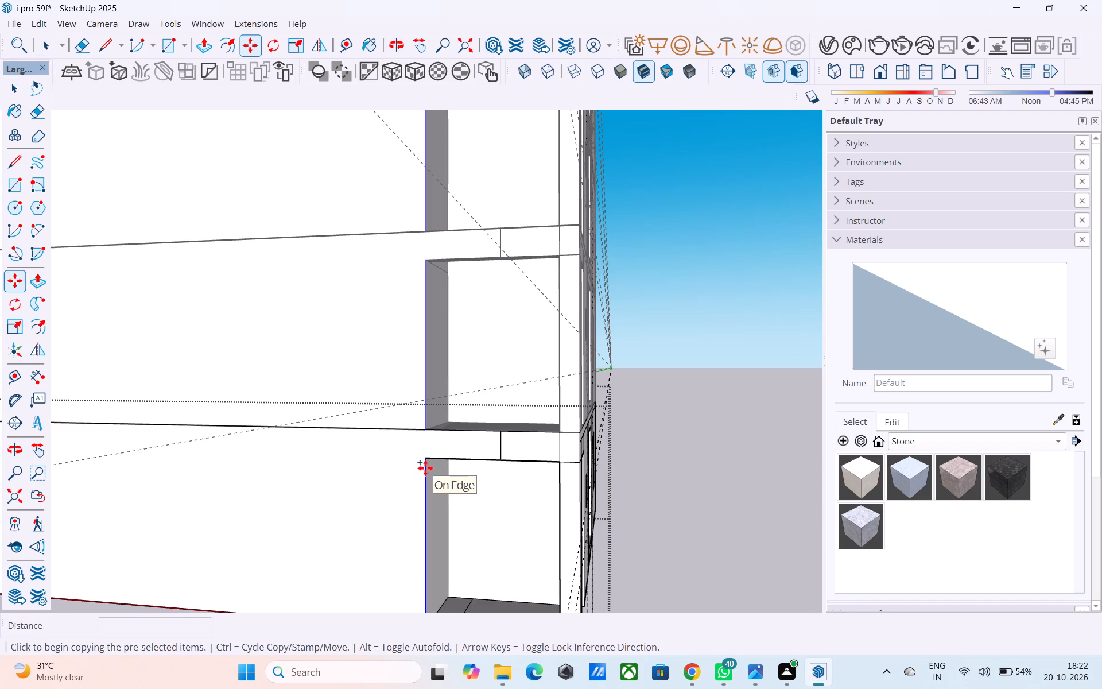
{"action": "left_click", "coordinate": [423, 459]}
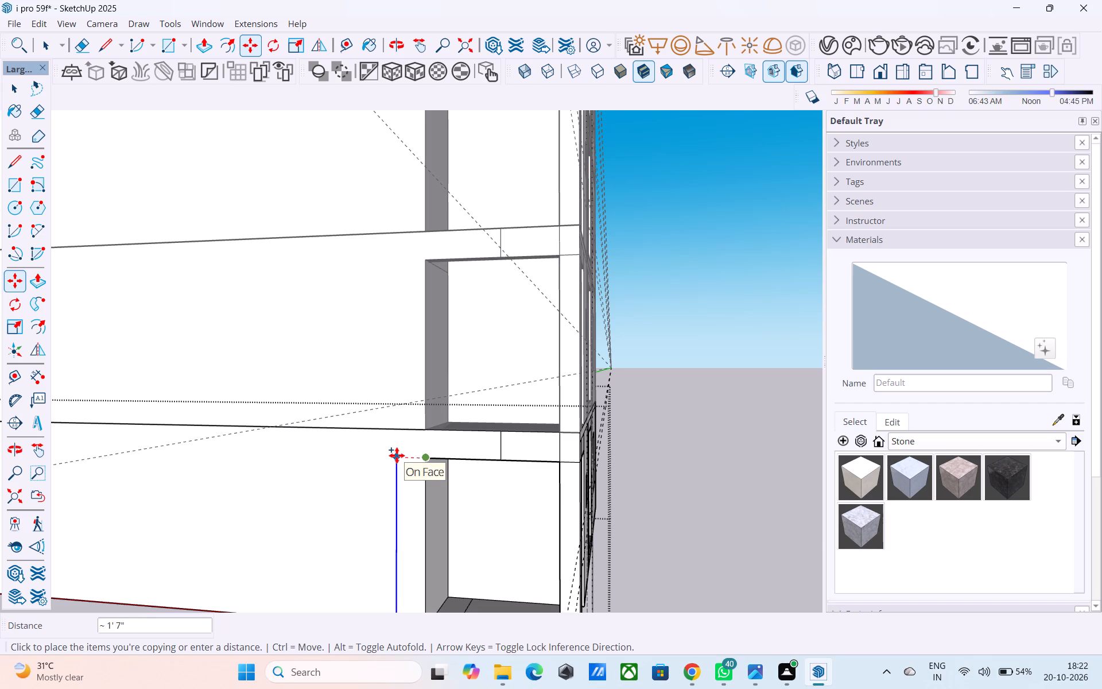
{"action": "type", "text": "1'"}
{"action": "key", "text": "Return"}
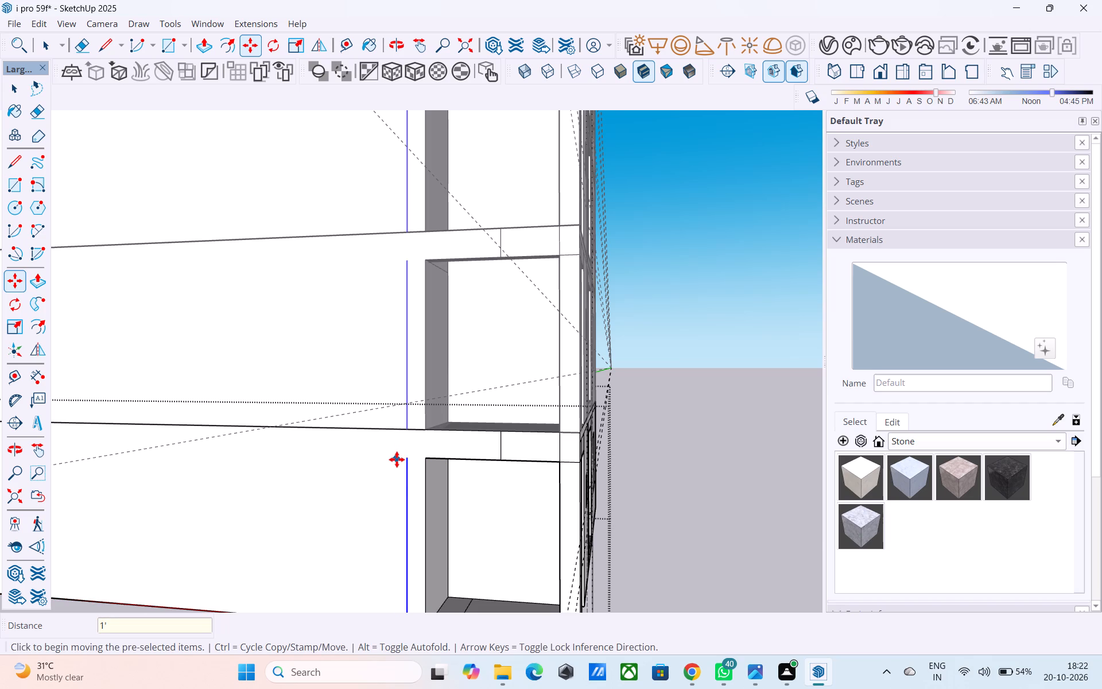
Copy the new vertical edge 3' farther along the facade and divide that distance into 6 equal intervals.
{"action": "key", "text": "space"}
{"action": "left_click", "coordinate": [408, 461]}
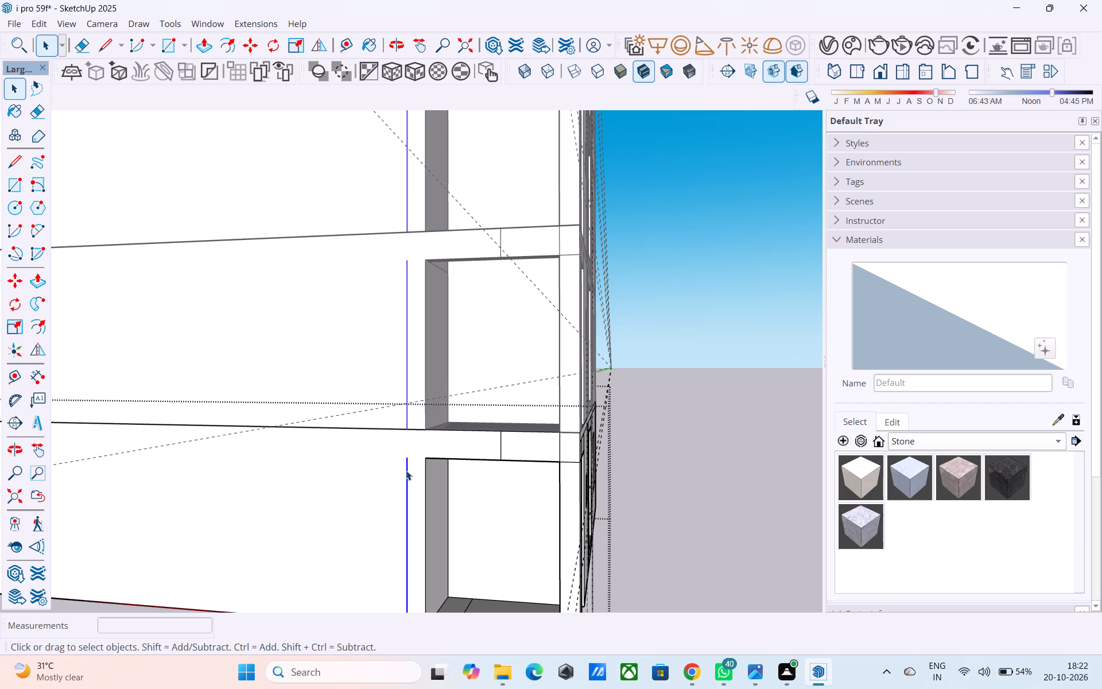
{"action": "key", "text": "m"}
{"action": "left_click", "coordinate": [403, 460]}
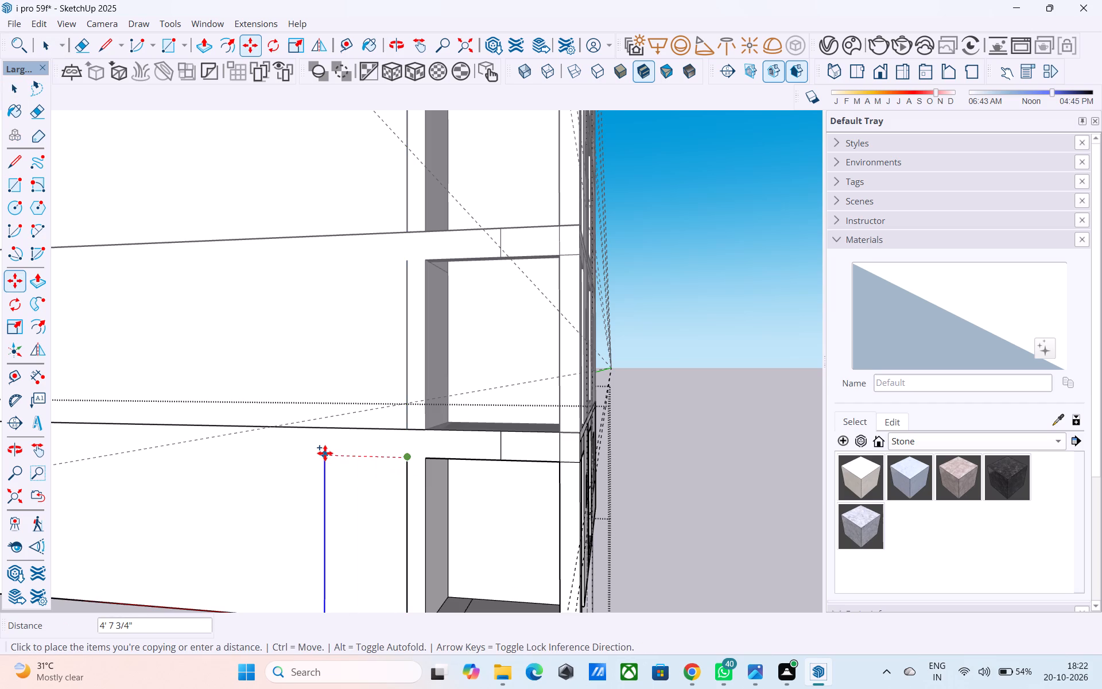
{"action": "scroll", "coordinate": [325, 452], "scroll_direction": "down", "scroll_amount": 3}
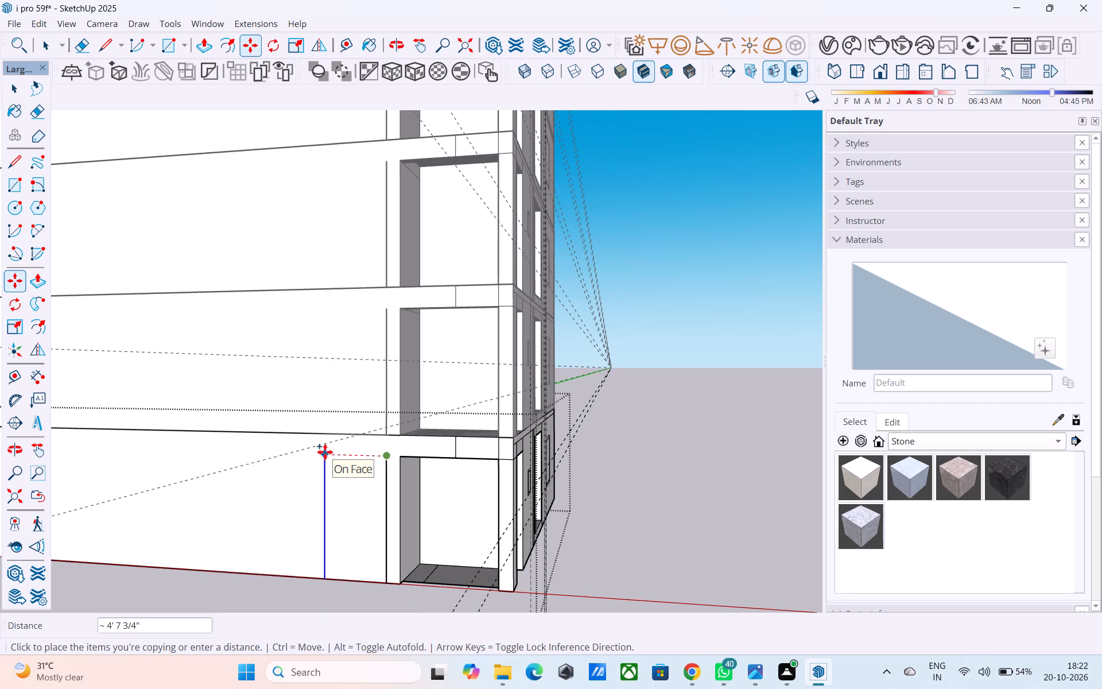
{"action": "scroll", "coordinate": [325, 452], "scroll_direction": "up", "scroll_amount": 3}
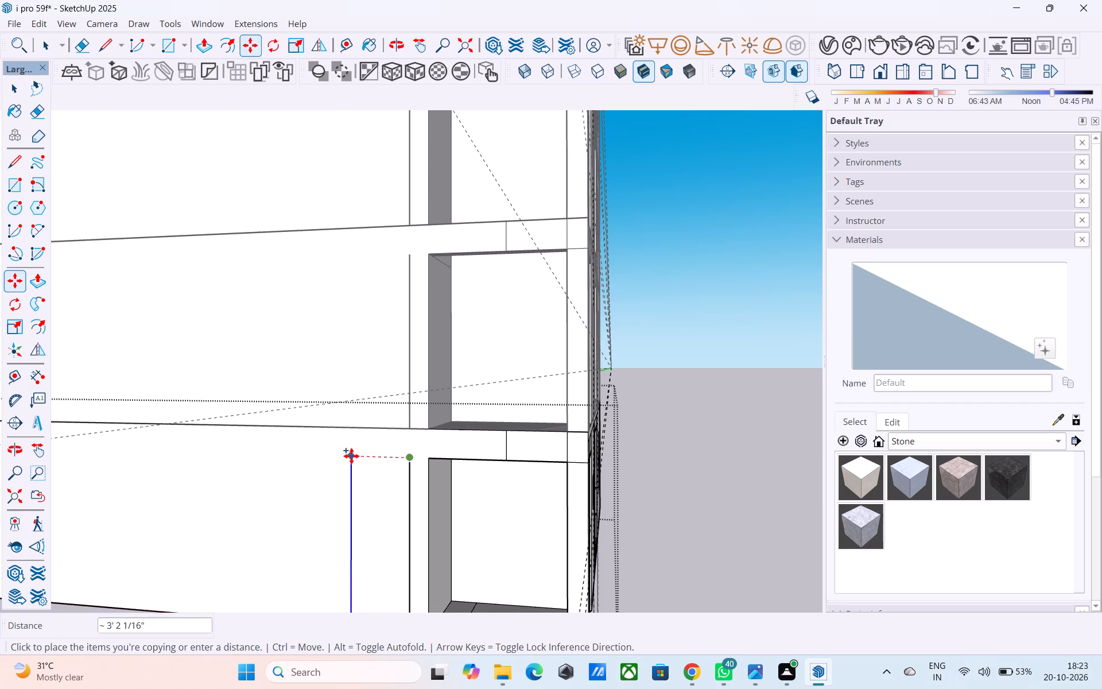
{"action": "type", "text": "3'"}
{"action": "key", "text": "Return"}
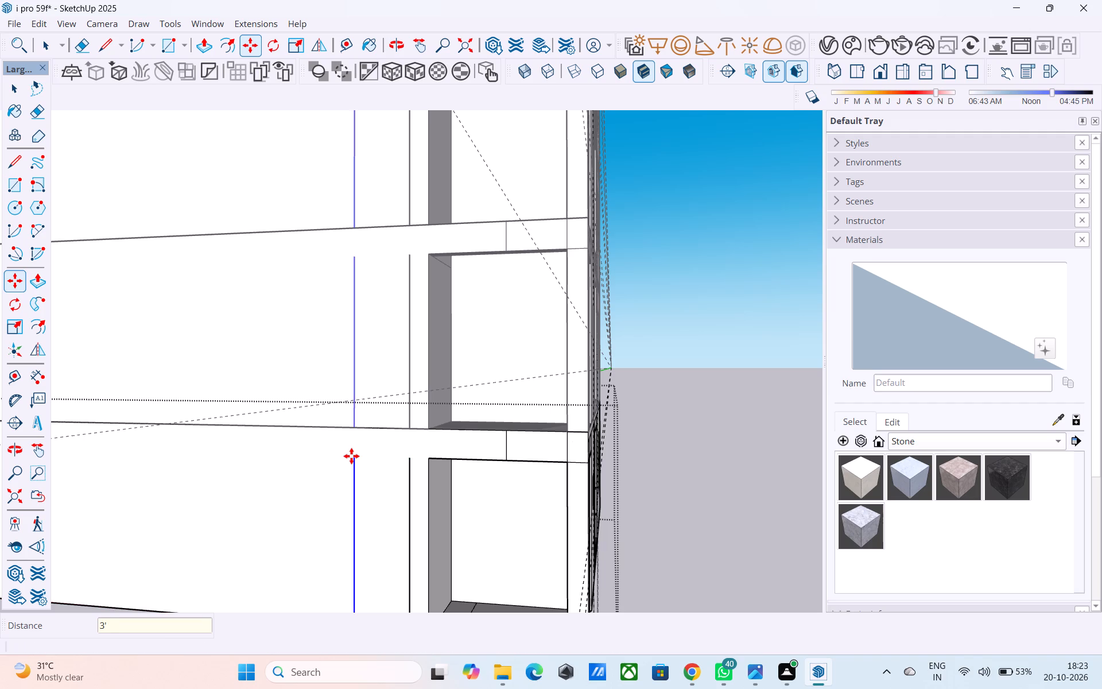
{"action": "key", "text": "slash"}
{"action": "type", "text": "6'"}
{"action": "key", "text": "BackSpace"}
{"action": "key", "text": "Return"}
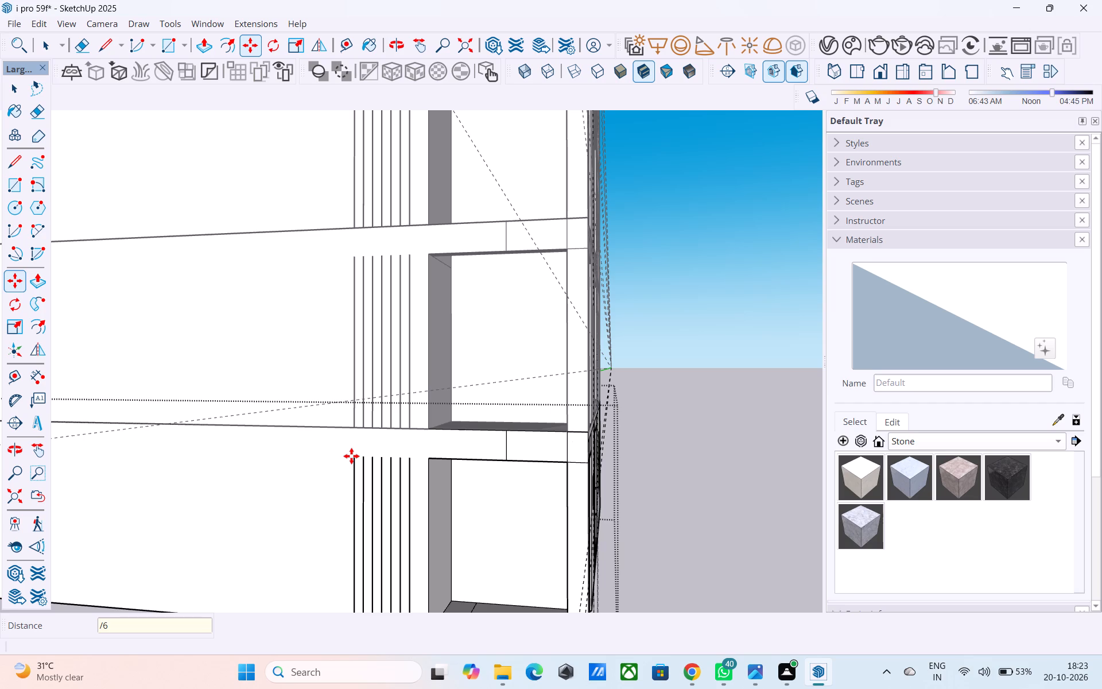
Close the tops of the first and third strips from the opening with 6" horizontal lines.
{"action": "middle_click_drag", "start_coordinate": [356, 458], "coordinate": [347, 439]}
{"action": "scroll", "coordinate": [364, 463], "scroll_direction": "up", "scroll_amount": 5}
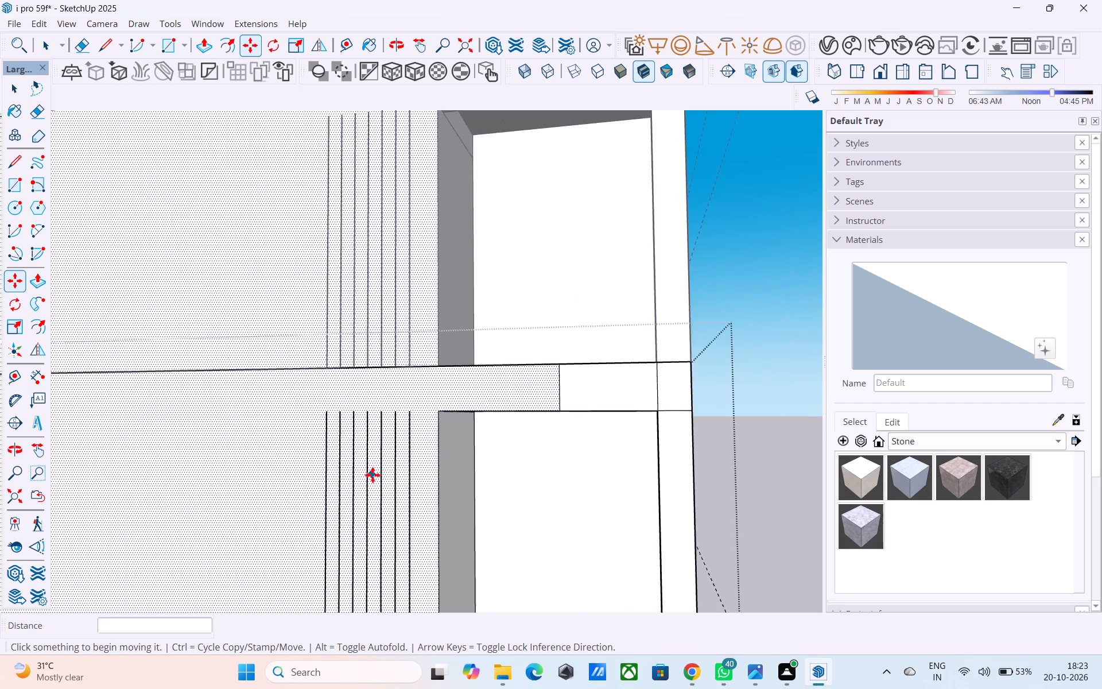
{"action": "scroll", "coordinate": [372, 475], "scroll_direction": "down", "scroll_amount": 3}
{"action": "middle_click_drag", "start_coordinate": [371, 475], "coordinate": [408, 533]}
{"action": "key", "text": "space"}
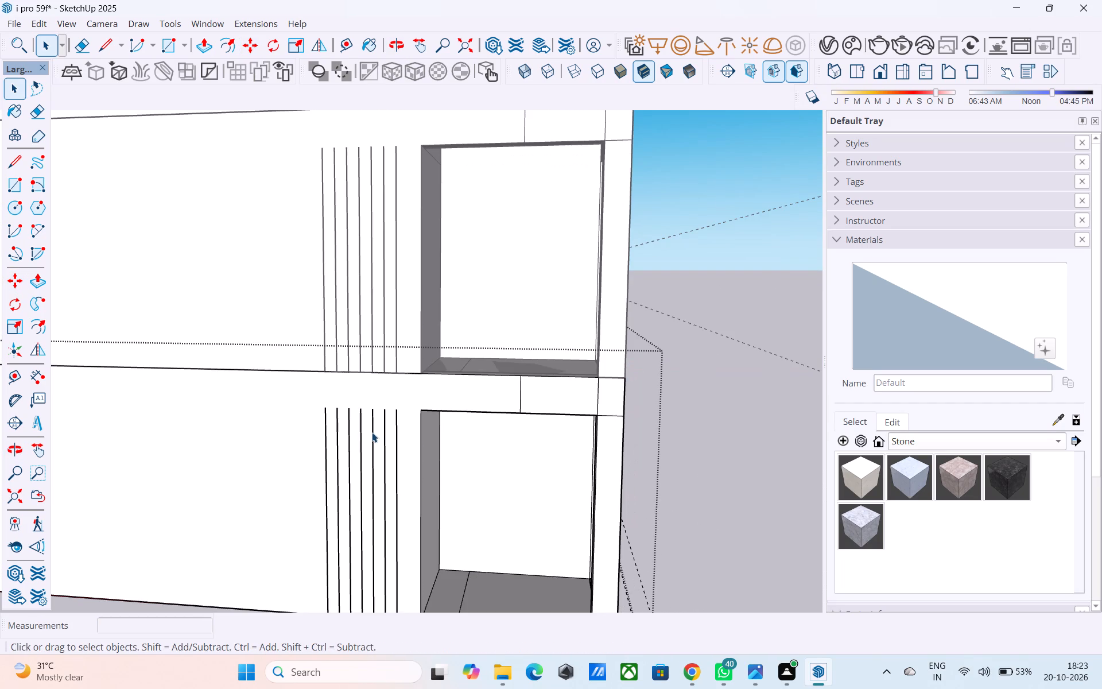
{"action": "key", "text": "l"}
{"action": "scroll", "coordinate": [371, 430], "scroll_direction": "up", "scroll_amount": 3}
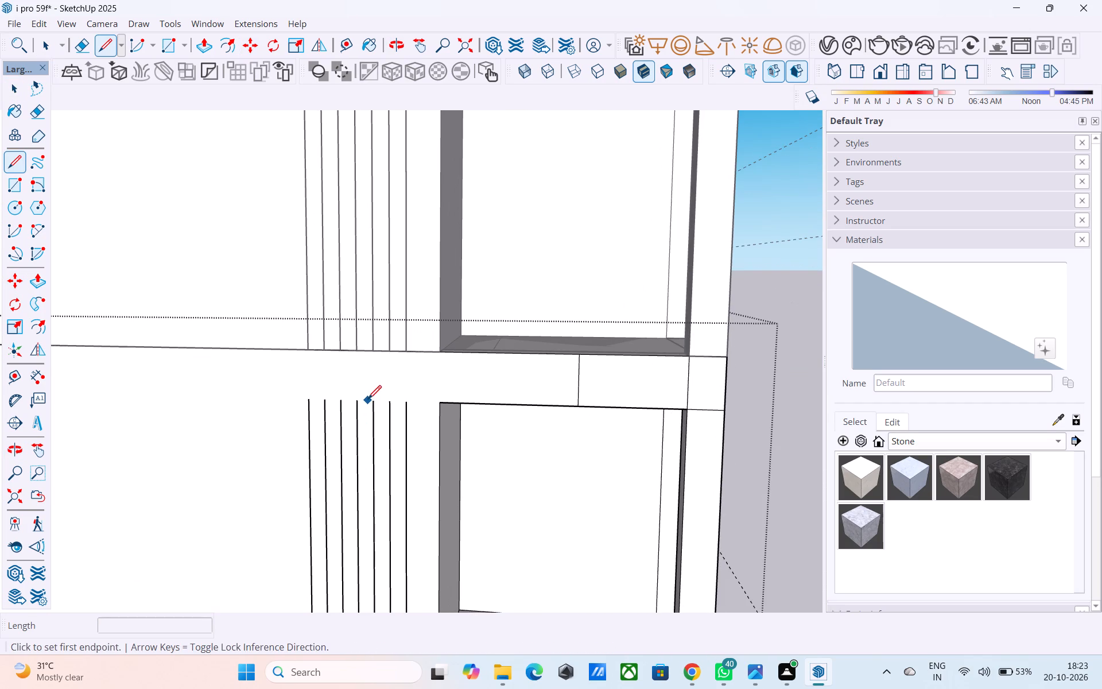
{"action": "scroll", "coordinate": [368, 400], "scroll_direction": "up", "scroll_amount": 3}
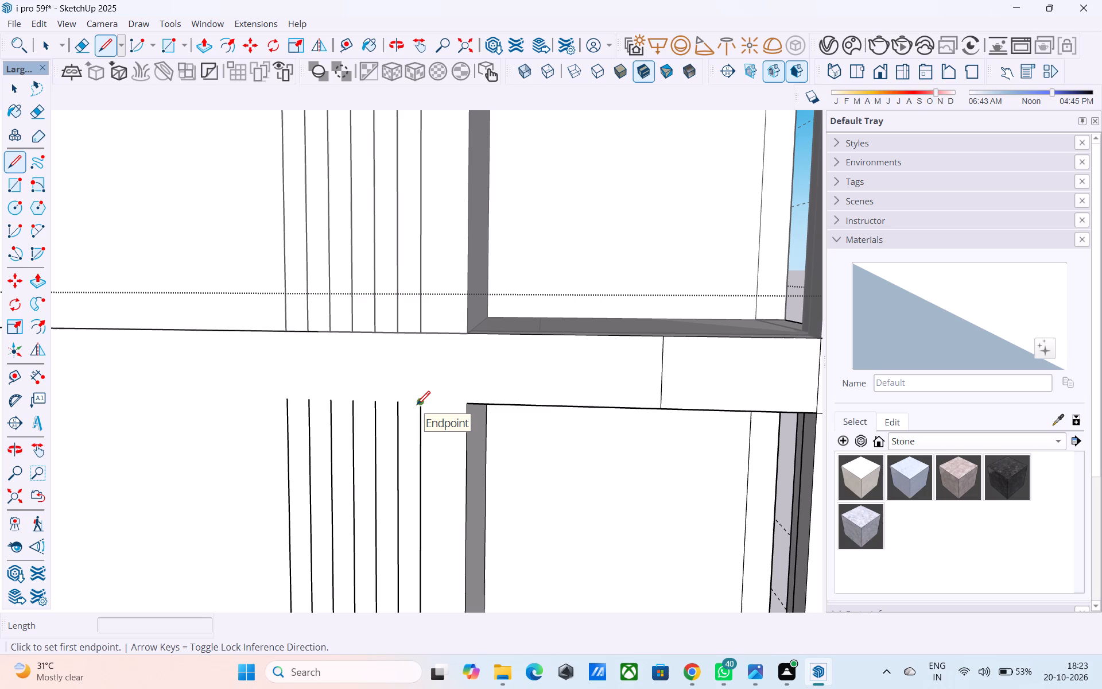
{"action": "left_click", "coordinate": [417, 405]}
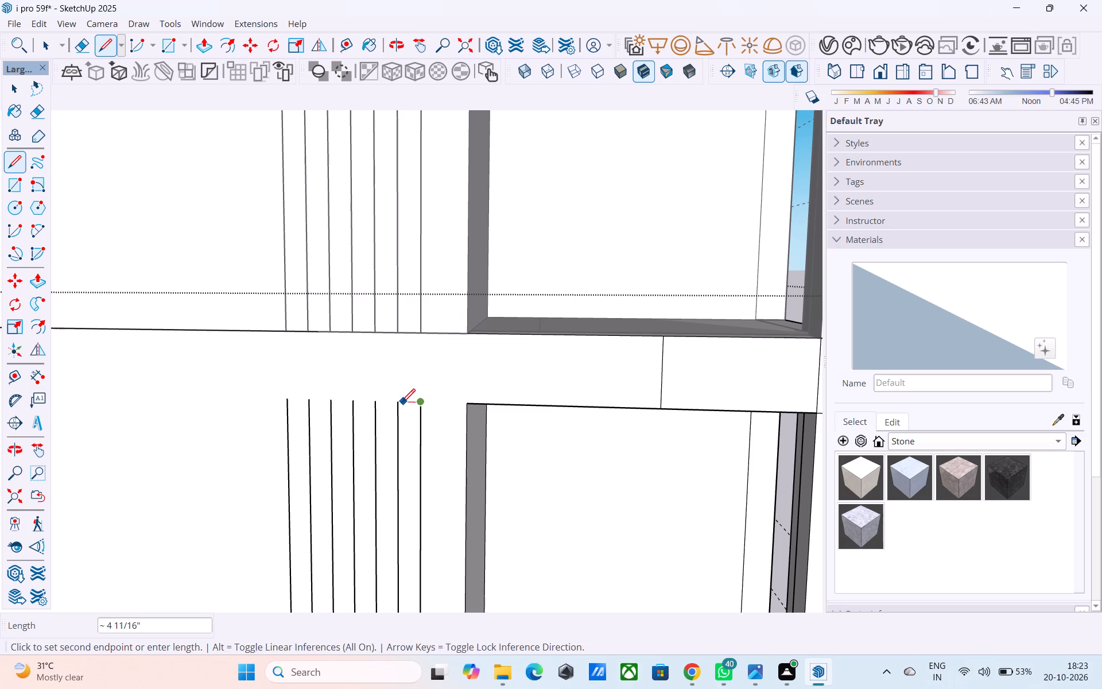
{"action": "left_click", "coordinate": [402, 404]}
{"action": "left_click", "coordinate": [374, 401]}
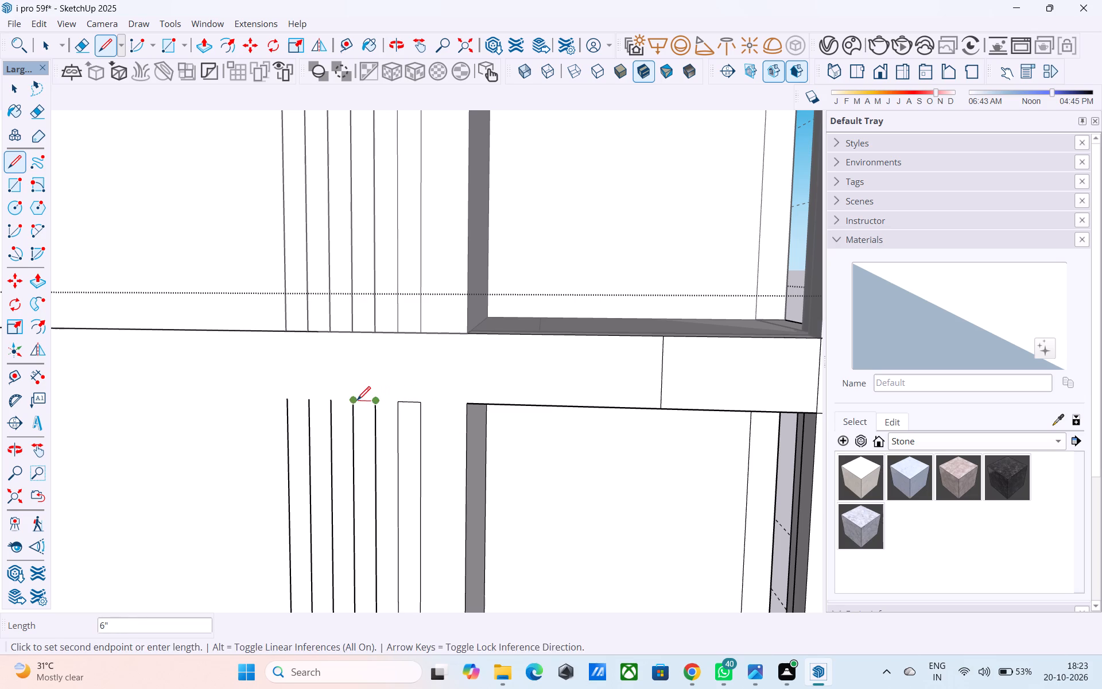
{"action": "left_click", "coordinate": [357, 401]}
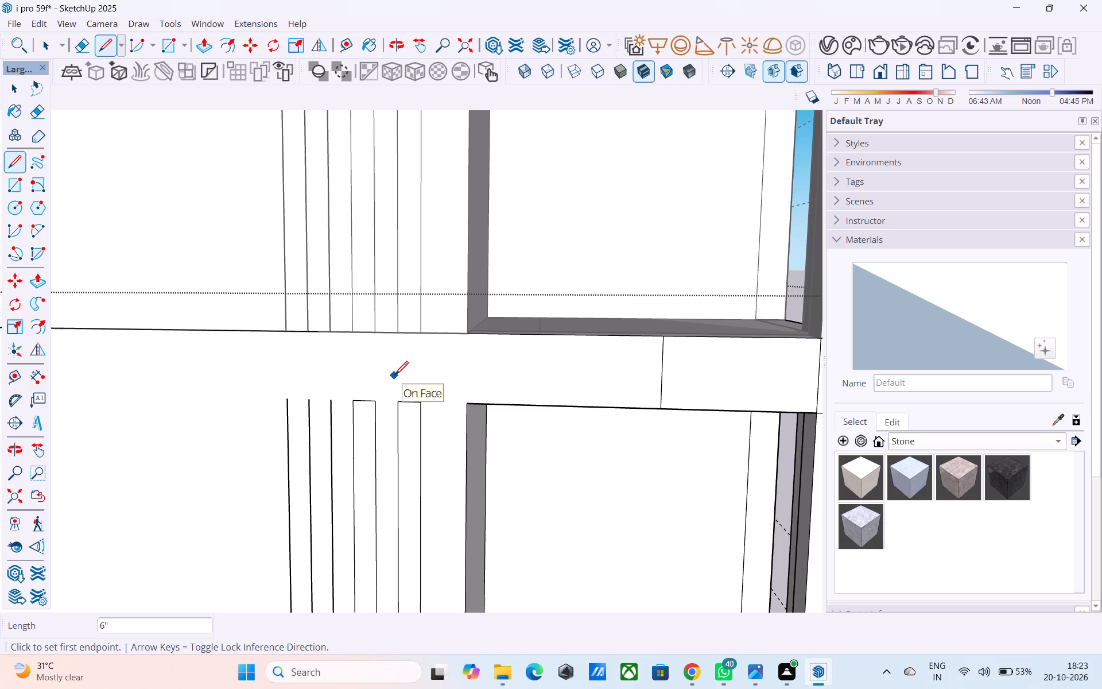
Extend both sides of the third strip from the opening 1' 6" up to the storey's top edge.
{"action": "scroll", "coordinate": [383, 384], "scroll_direction": "down", "scroll_amount": 10}
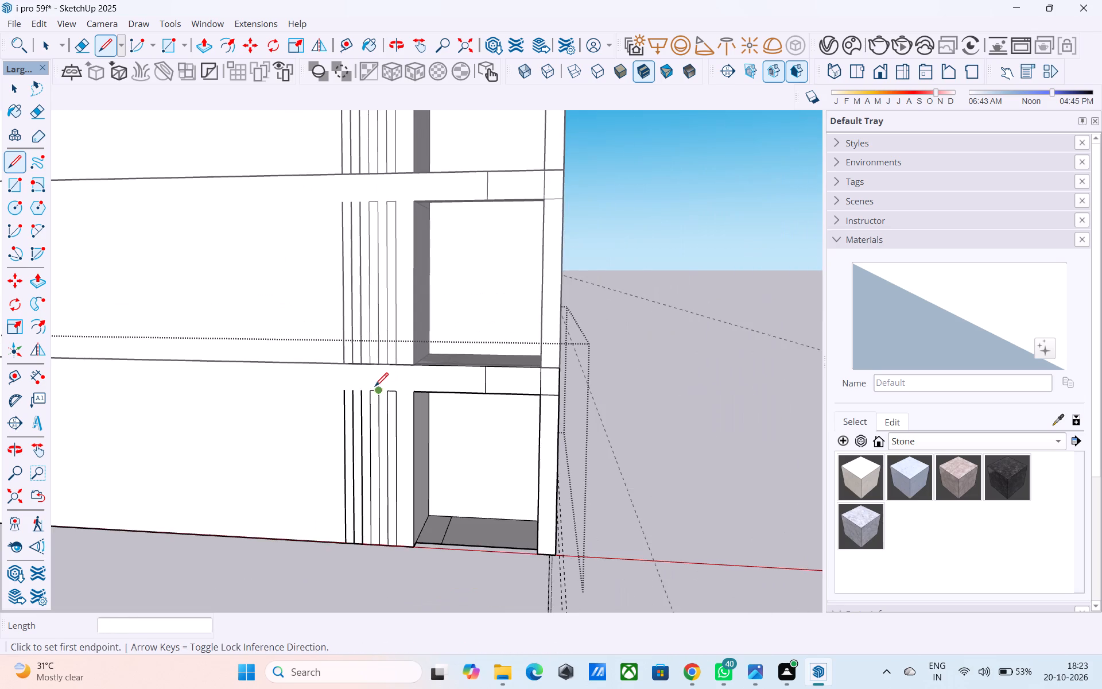
{"action": "scroll", "coordinate": [375, 388], "scroll_direction": "up", "scroll_amount": 13}
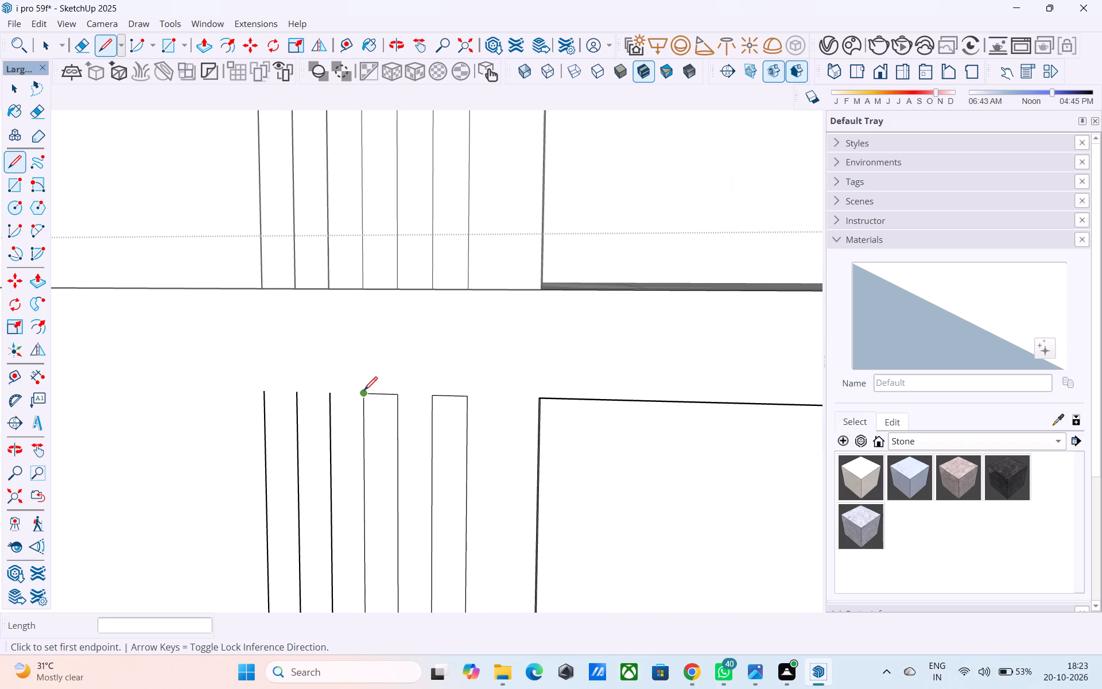
{"action": "left_click", "coordinate": [361, 392]}
{"action": "left_click", "coordinate": [366, 284]}
{"action": "left_click", "coordinate": [399, 398]}
{"action": "left_click", "coordinate": [395, 286]}
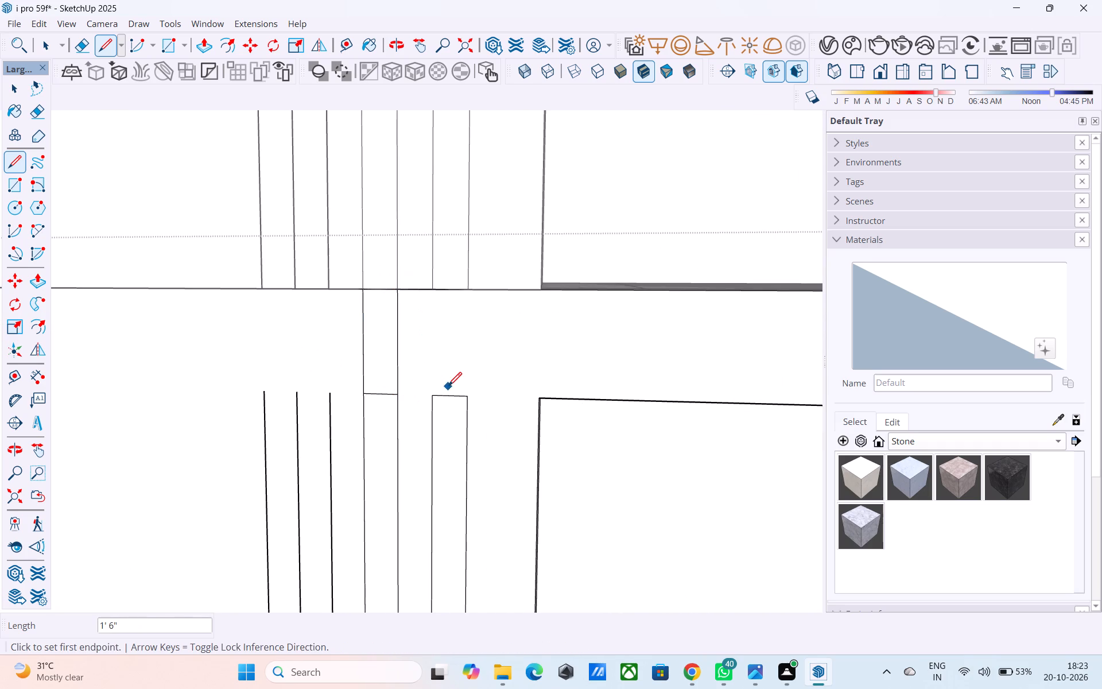
Extend both sides of the first strip from the opening 1' 6" up to the storey's top edge.
{"action": "left_click", "coordinate": [434, 396]}
{"action": "left_click", "coordinate": [433, 293]}
{"action": "left_click", "coordinate": [468, 401]}
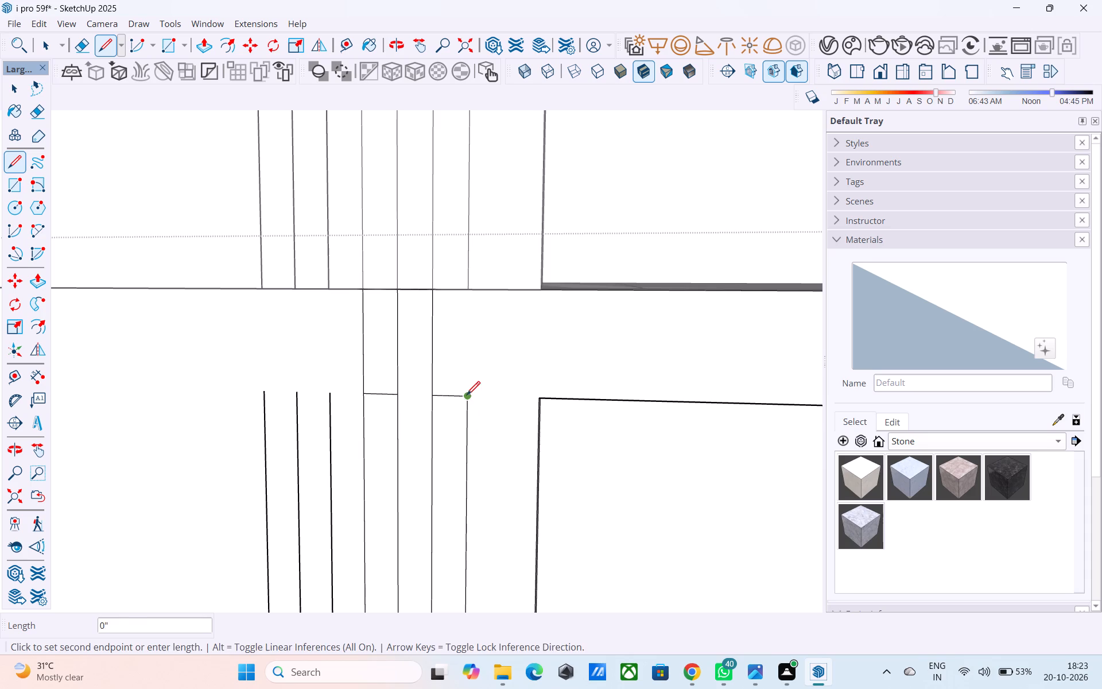
{"action": "left_click", "coordinate": [472, 293]}
Erase the three leftover vertical lines beyond the two strips and the short horizontal line crossing each strip.
{"action": "scroll", "coordinate": [472, 240], "scroll_direction": "down", "scroll_amount": 12}
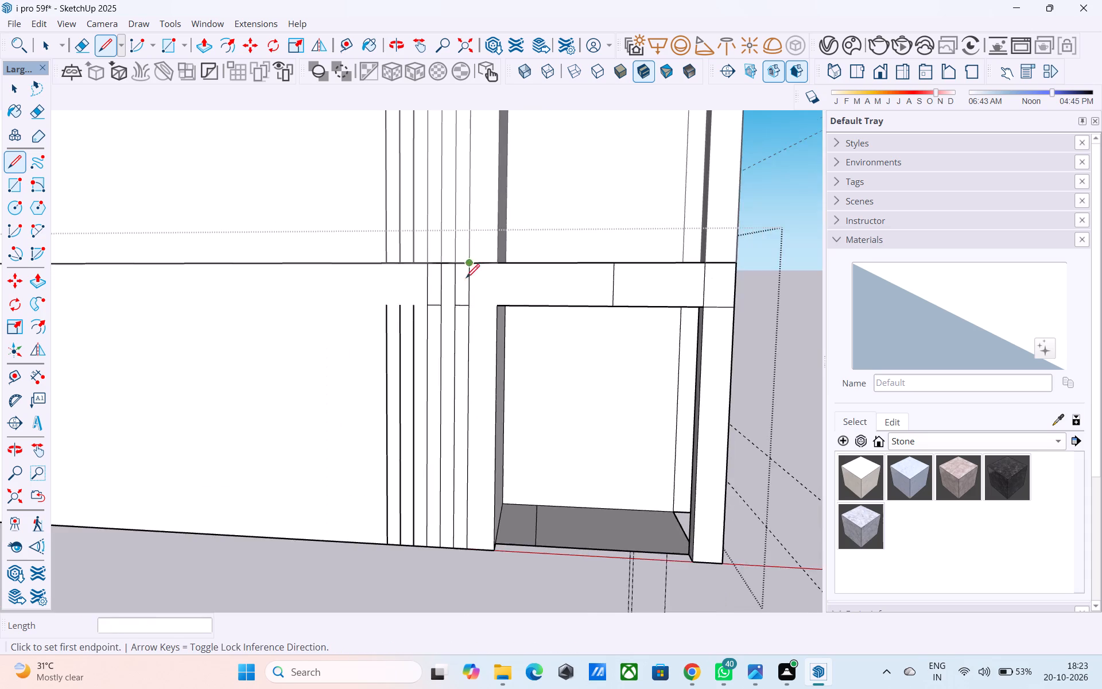
{"action": "scroll", "coordinate": [466, 279], "scroll_direction": "down", "scroll_amount": 2}
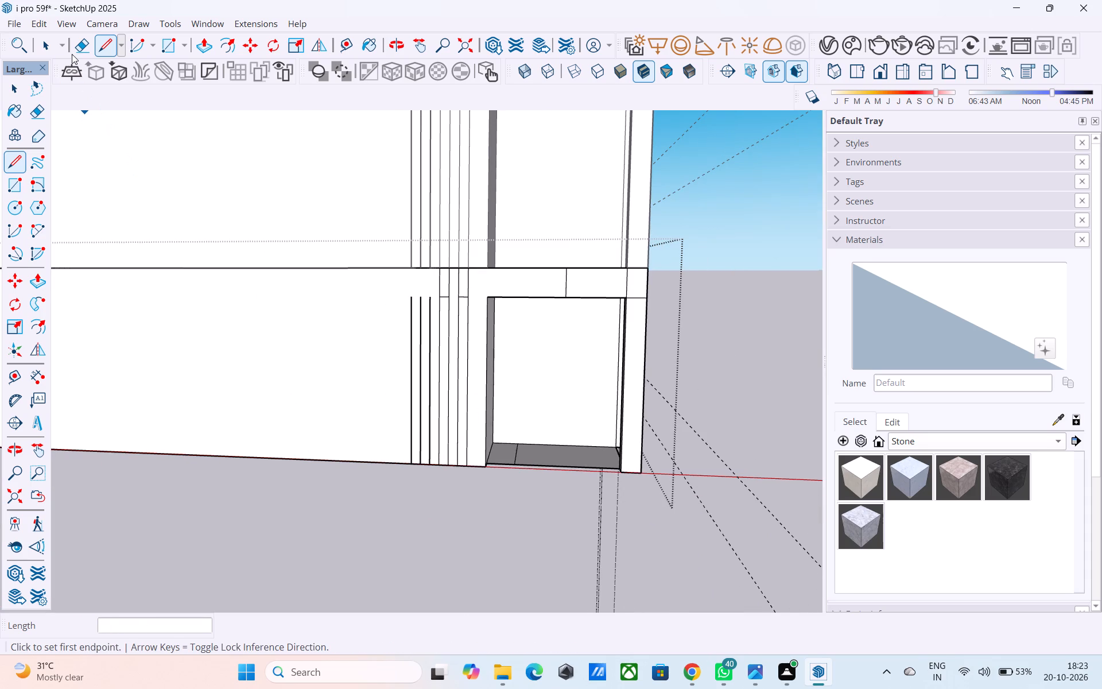
{"action": "left_click_drag", "start_coordinate": [73, 51], "coordinate": [80, 52]}
{"action": "scroll", "coordinate": [414, 327], "scroll_direction": "up", "scroll_amount": 10}
{"action": "left_click_drag", "start_coordinate": [442, 309], "coordinate": [409, 303]}
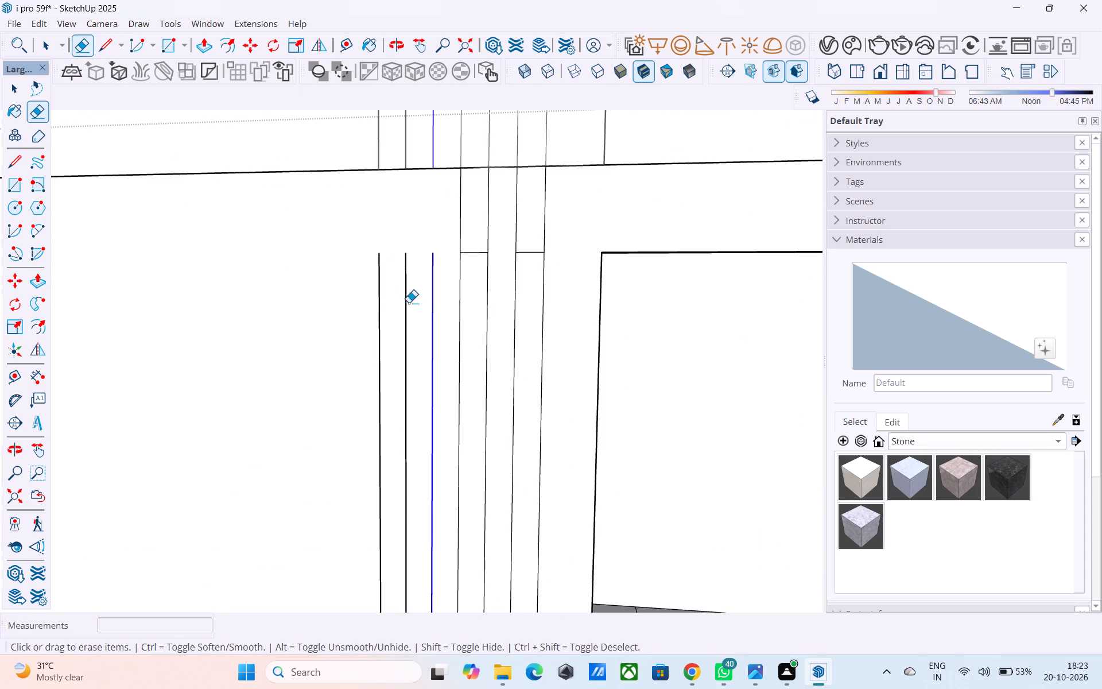
{"action": "left_click_drag", "start_coordinate": [409, 303], "coordinate": [370, 304]}
{"action": "left_click_drag", "start_coordinate": [468, 243], "coordinate": [473, 262]}
{"action": "left_click_drag", "start_coordinate": [529, 245], "coordinate": [537, 277]}
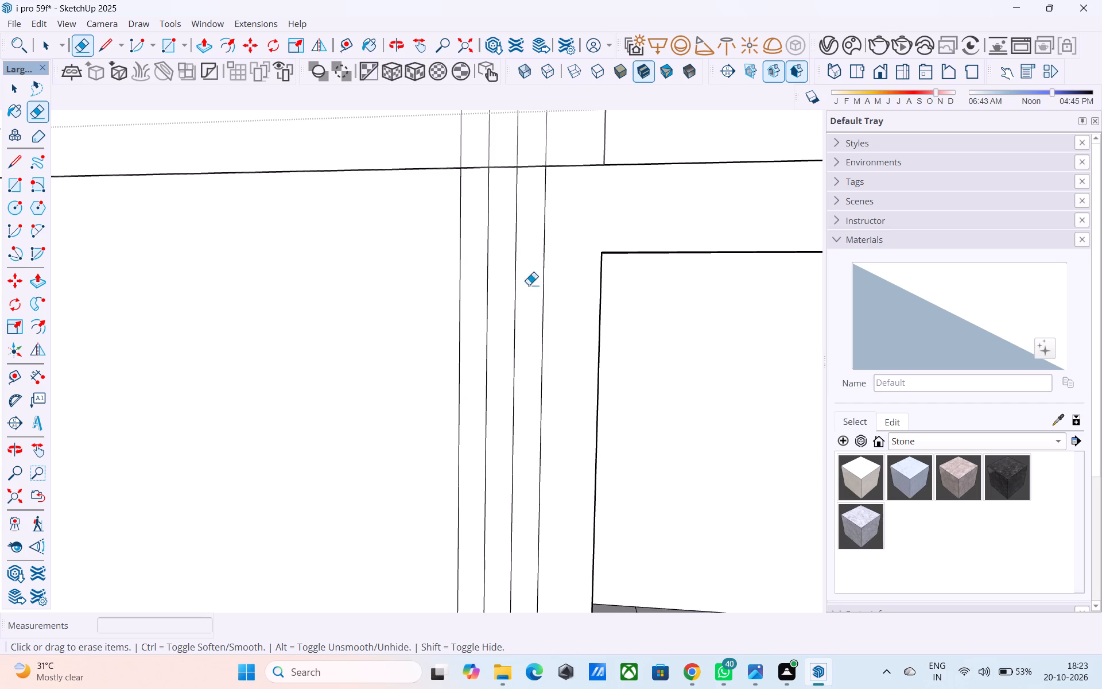
Paint the two full-height strips beside the ground storey's corner opening with the dark stone Marble_07_1K.
{"action": "scroll", "coordinate": [406, 311], "scroll_direction": "down", "scroll_amount": 6}
{"action": "middle_click_drag", "start_coordinate": [401, 319], "coordinate": [422, 307]}
{"action": "scroll", "coordinate": [503, 333], "scroll_direction": "down", "scroll_amount": 3}
{"action": "middle_click_drag", "start_coordinate": [581, 385], "coordinate": [548, 459]}
{"action": "left_click", "coordinate": [1006, 475]}
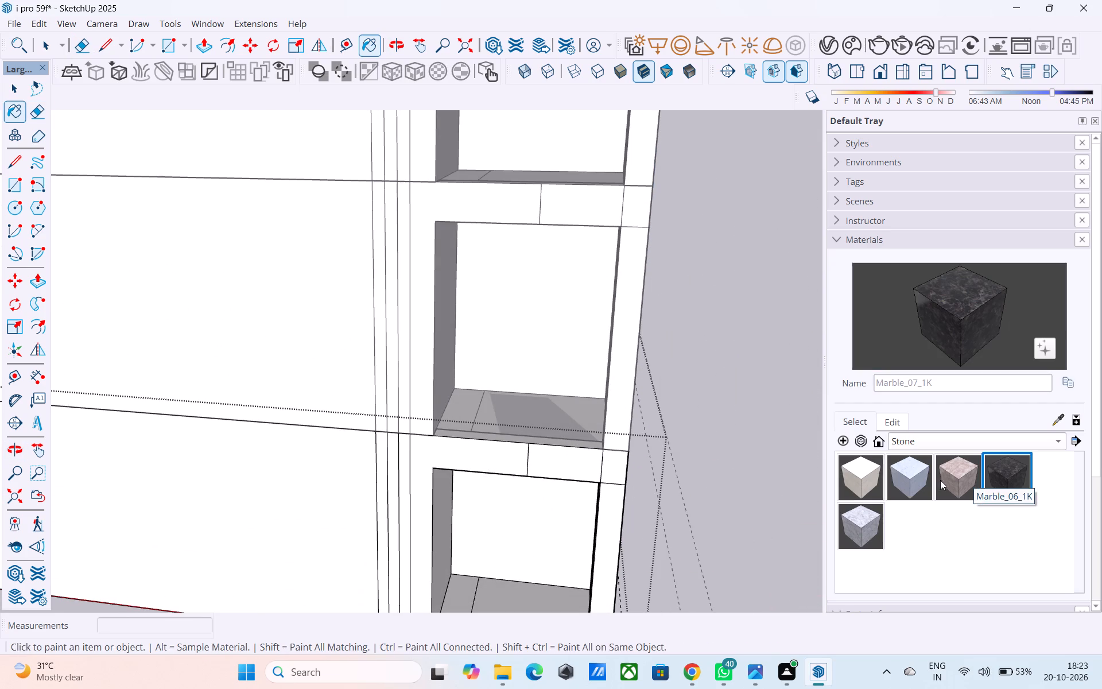
{"action": "scroll", "coordinate": [404, 357], "scroll_direction": "down", "scroll_amount": 11}
{"action": "scroll", "coordinate": [397, 438], "scroll_direction": "up", "scroll_amount": 7}
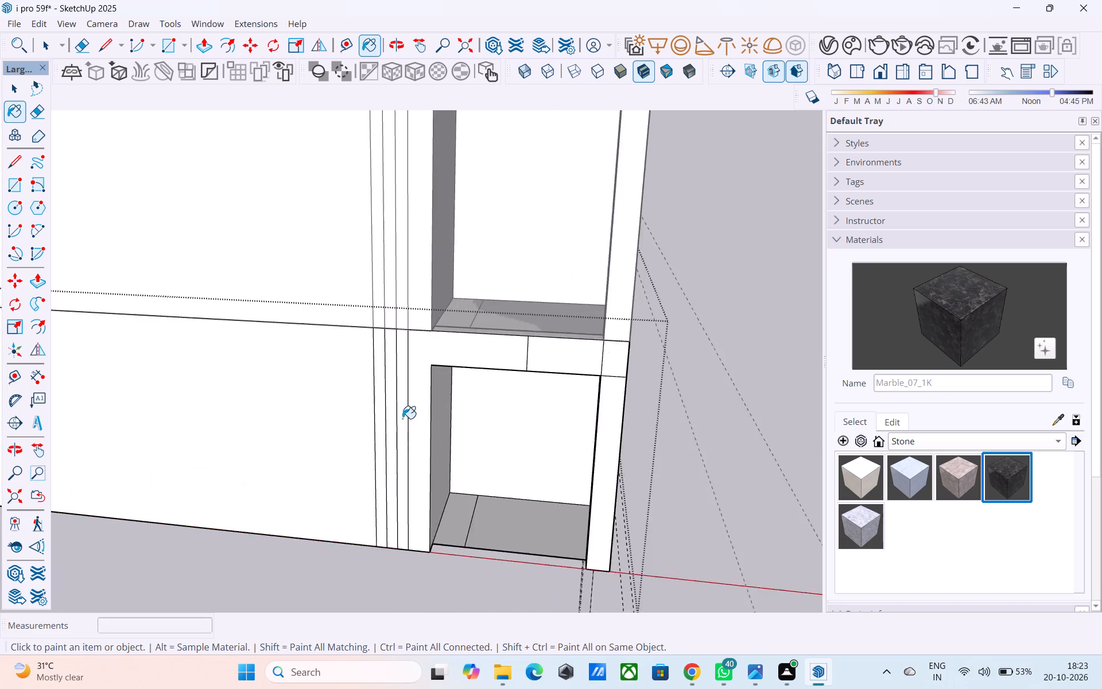
{"action": "scroll", "coordinate": [402, 419], "scroll_direction": "up", "scroll_amount": 4}
{"action": "left_click", "coordinate": [405, 398]}
{"action": "left_click", "coordinate": [370, 380]}
{"action": "scroll", "coordinate": [376, 376], "scroll_direction": "down", "scroll_amount": 7}
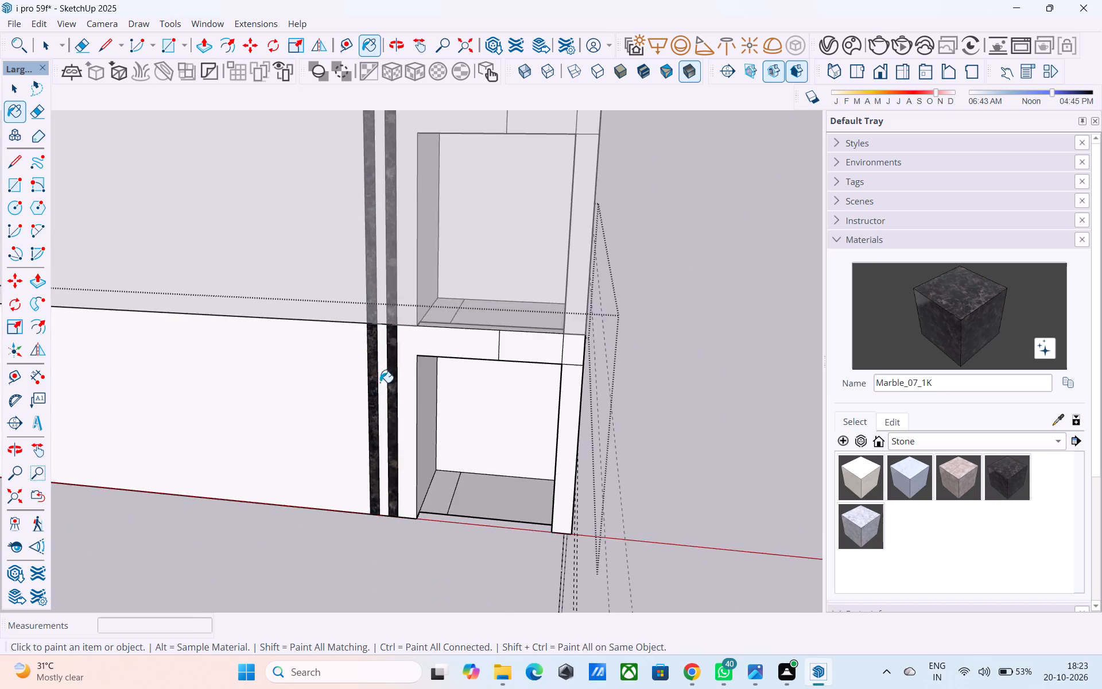
Examine the two dark marble strips and the tower's corner from several angles and distances.
{"action": "scroll", "coordinate": [380, 382], "scroll_direction": "down", "scroll_amount": 4}
{"action": "middle_click_drag", "start_coordinate": [383, 394], "coordinate": [340, 342]}
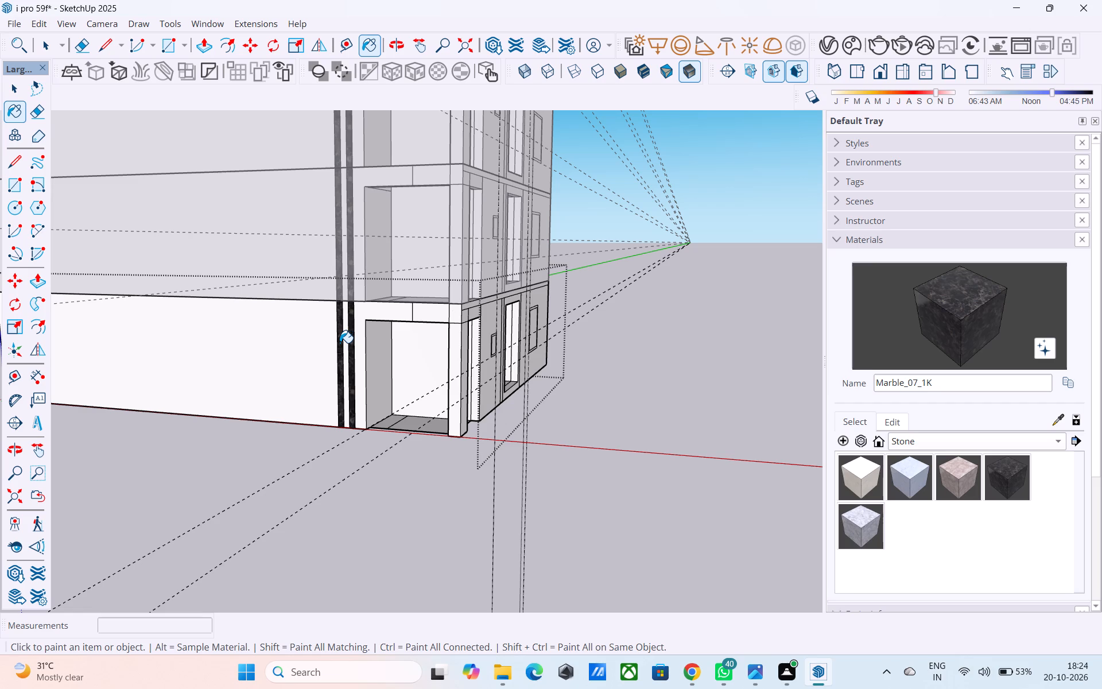
{"action": "scroll", "coordinate": [367, 355], "scroll_direction": "down", "scroll_amount": 5}
{"action": "middle_click_drag", "start_coordinate": [360, 344], "coordinate": [428, 418]}
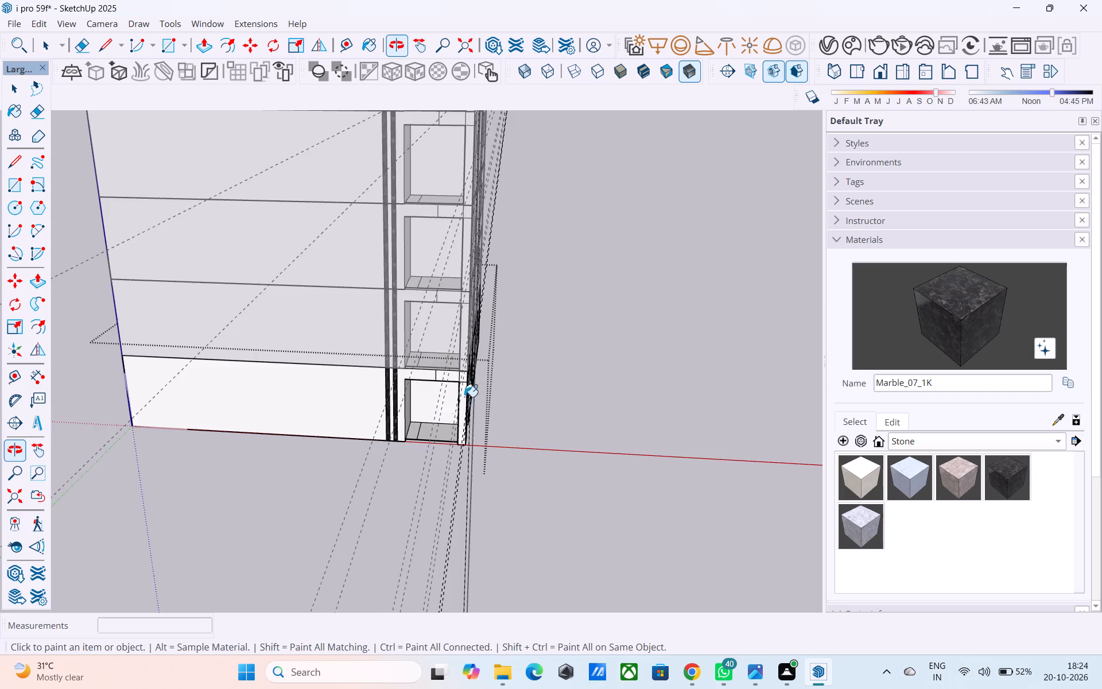
{"action": "scroll", "coordinate": [505, 366], "scroll_direction": "down", "scroll_amount": 4}
{"action": "middle_click_drag", "start_coordinate": [502, 362], "coordinate": [485, 321]}
{"action": "scroll", "coordinate": [326, 309], "scroll_direction": "up", "scroll_amount": 5}
{"action": "middle_click_drag", "start_coordinate": [336, 365], "coordinate": [315, 332]}
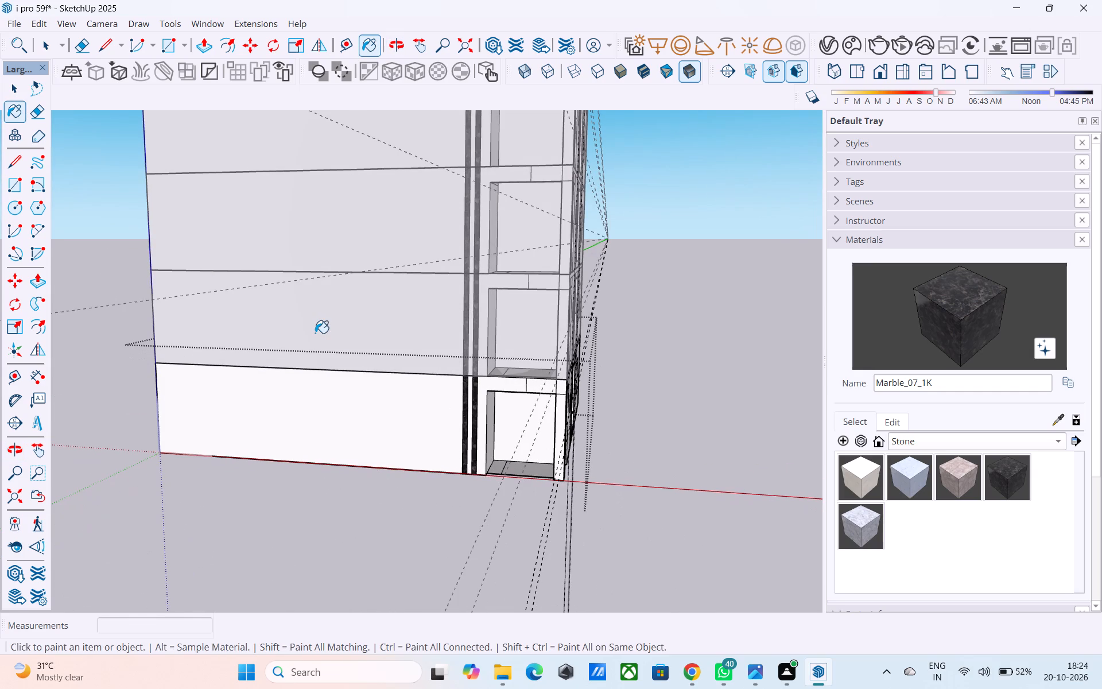
{"action": "scroll", "coordinate": [291, 335], "scroll_direction": "down", "scroll_amount": 4}
{"action": "middle_click_drag", "start_coordinate": [289, 335], "coordinate": [257, 303]}
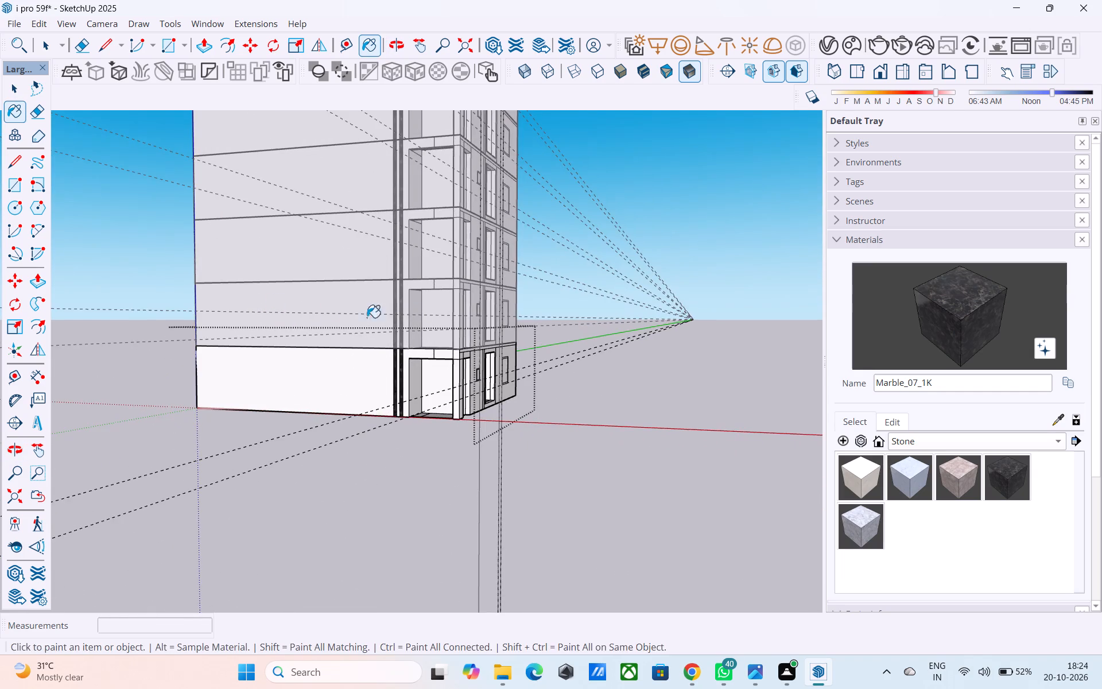
{"action": "middle_click_drag", "start_coordinate": [463, 315], "coordinate": [421, 315]}
{"action": "middle_click_drag", "start_coordinate": [414, 326], "coordinate": [379, 350], "text": "shift"}
{"action": "scroll", "coordinate": [360, 400], "scroll_direction": "up", "scroll_amount": 4}
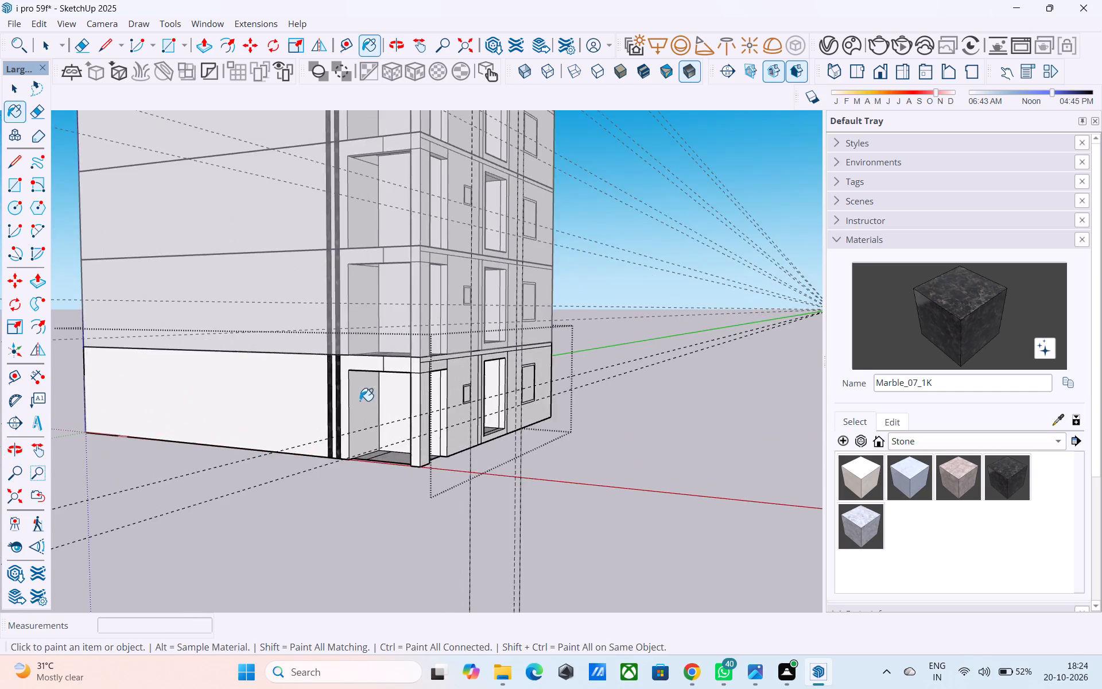
{"action": "middle_click_drag", "start_coordinate": [357, 401], "coordinate": [368, 420], "text": "shift"}
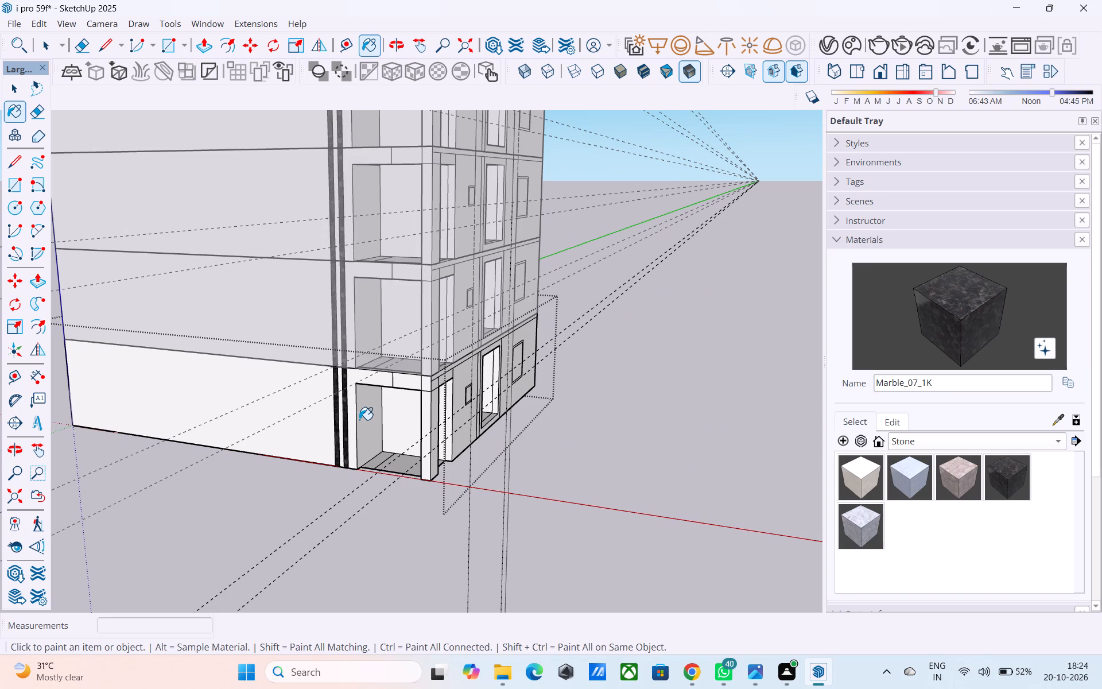
{"action": "scroll", "coordinate": [343, 413], "scroll_direction": "down", "scroll_amount": 1}
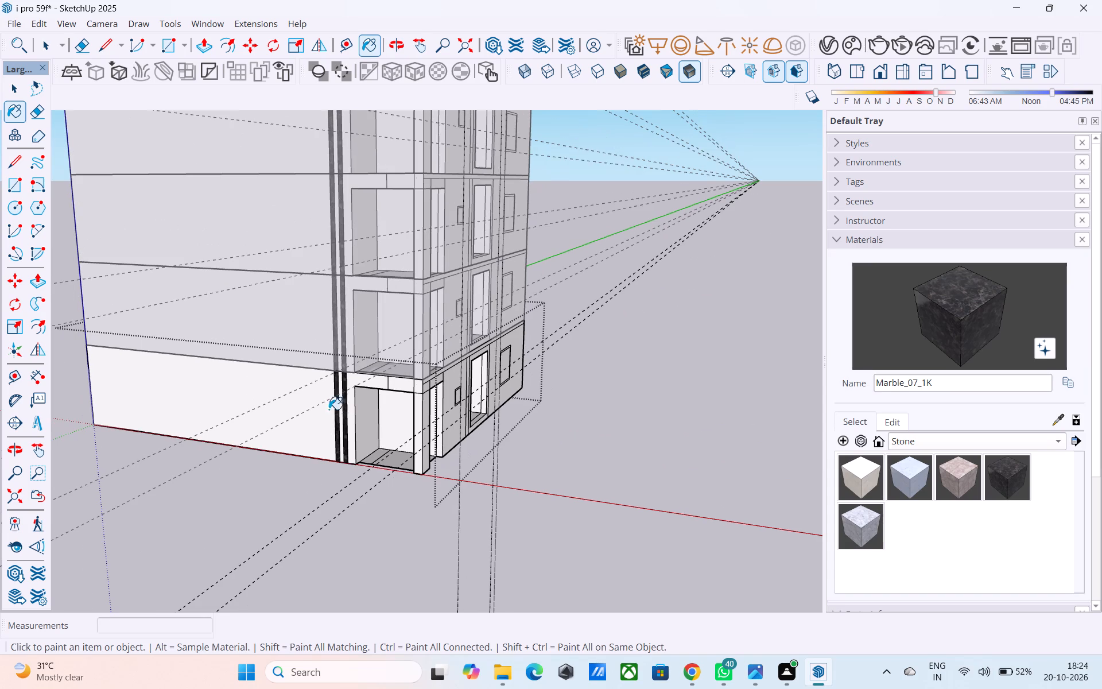
Copy the outer vertical edge of the strip farther from the opening 12' along the blank facade, away from the opening.
{"action": "key", "text": "space"}
{"action": "middle_click_drag", "start_coordinate": [315, 409], "coordinate": [318, 419]}
{"action": "scroll", "coordinate": [319, 420], "scroll_direction": "up", "scroll_amount": 1}
{"action": "middle_click_drag", "start_coordinate": [319, 419], "coordinate": [394, 450]}
{"action": "middle_click_drag", "start_coordinate": [381, 443], "coordinate": [418, 468], "text": "shift"}
{"action": "middle_click_drag", "start_coordinate": [417, 467], "coordinate": [393, 483], "text": "shift"}
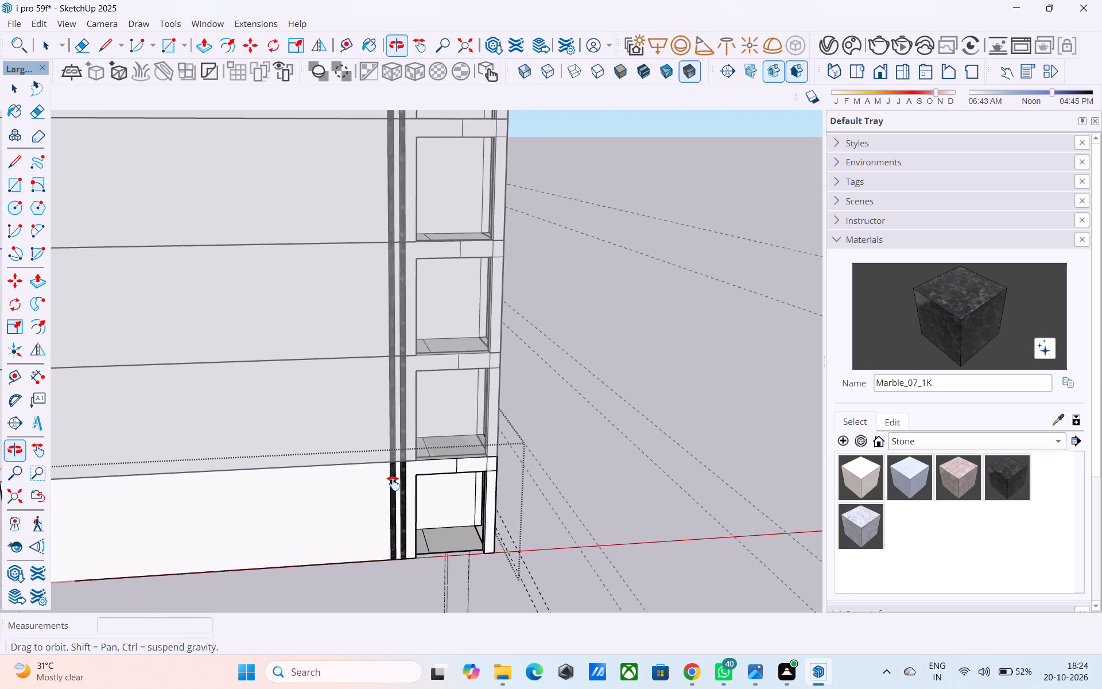
{"action": "middle_click_drag", "start_coordinate": [393, 483], "coordinate": [423, 460], "text": "shift"}
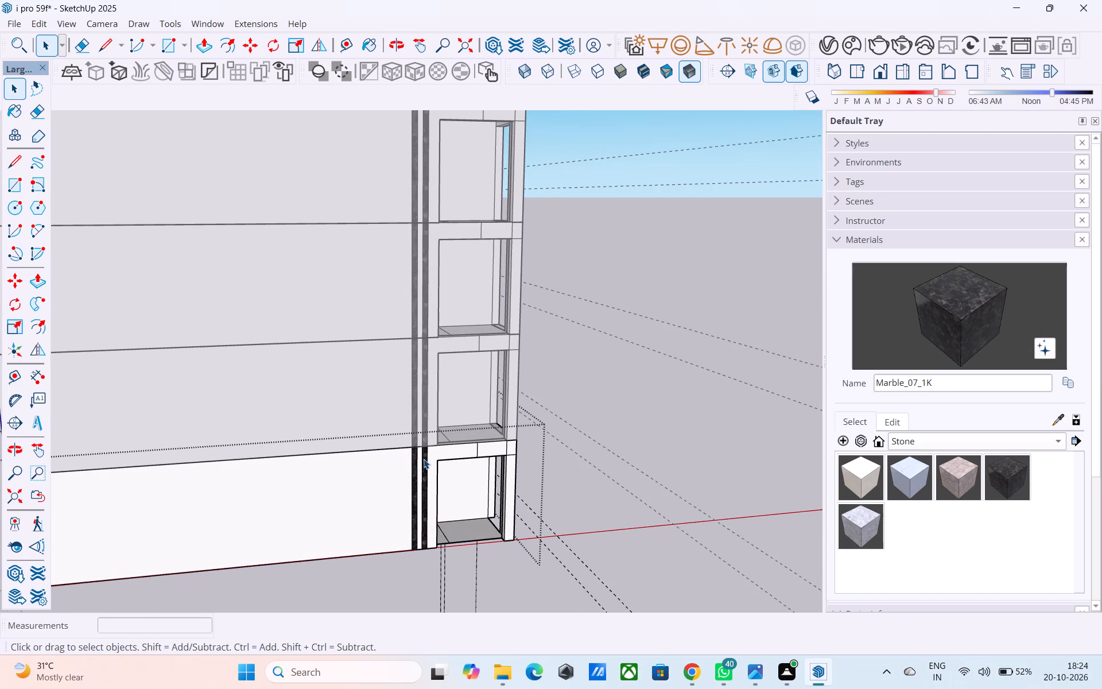
{"action": "scroll", "coordinate": [424, 459], "scroll_direction": "down", "scroll_amount": 1}
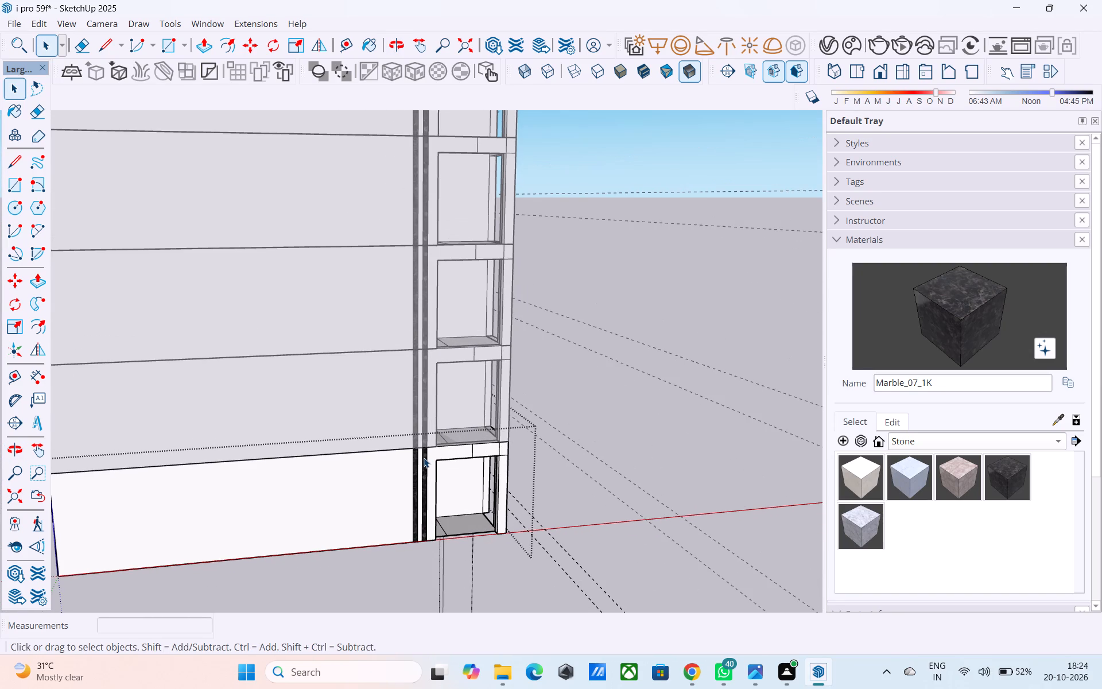
{"action": "middle_click_drag", "start_coordinate": [422, 463], "coordinate": [420, 496], "text": "shift"}
{"action": "middle_click_drag", "start_coordinate": [410, 468], "coordinate": [385, 387]}
{"action": "scroll", "coordinate": [377, 353], "scroll_direction": "down", "scroll_amount": 6}
{"action": "scroll", "coordinate": [400, 478], "scroll_direction": "up", "scroll_amount": 9}
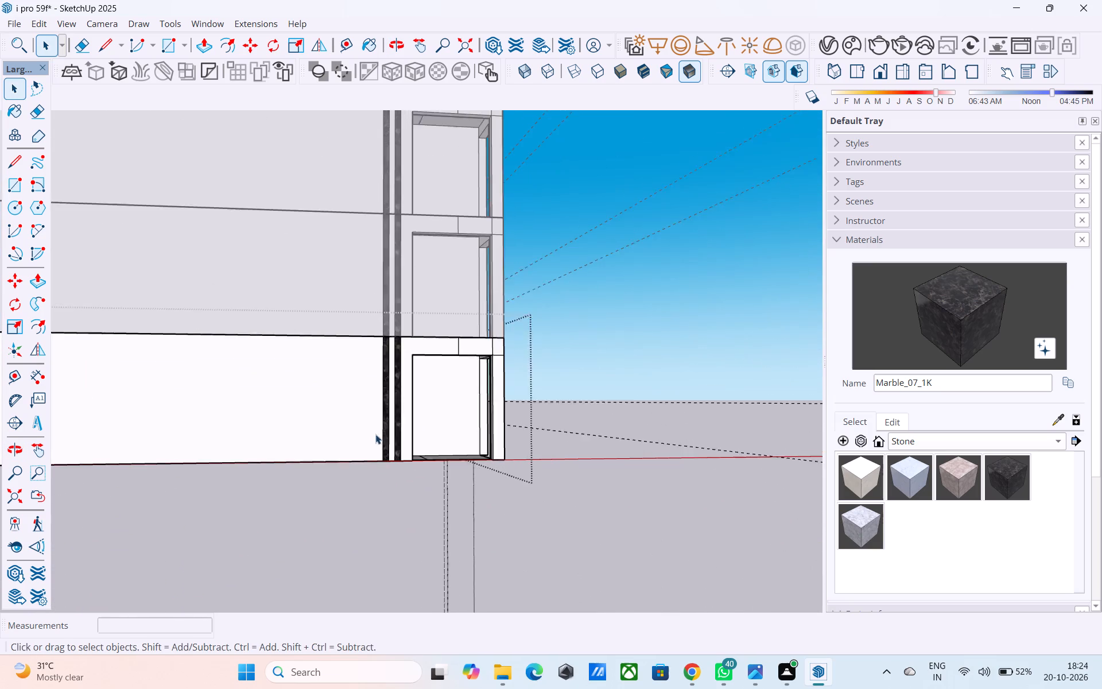
{"action": "left_click", "coordinate": [383, 439]}
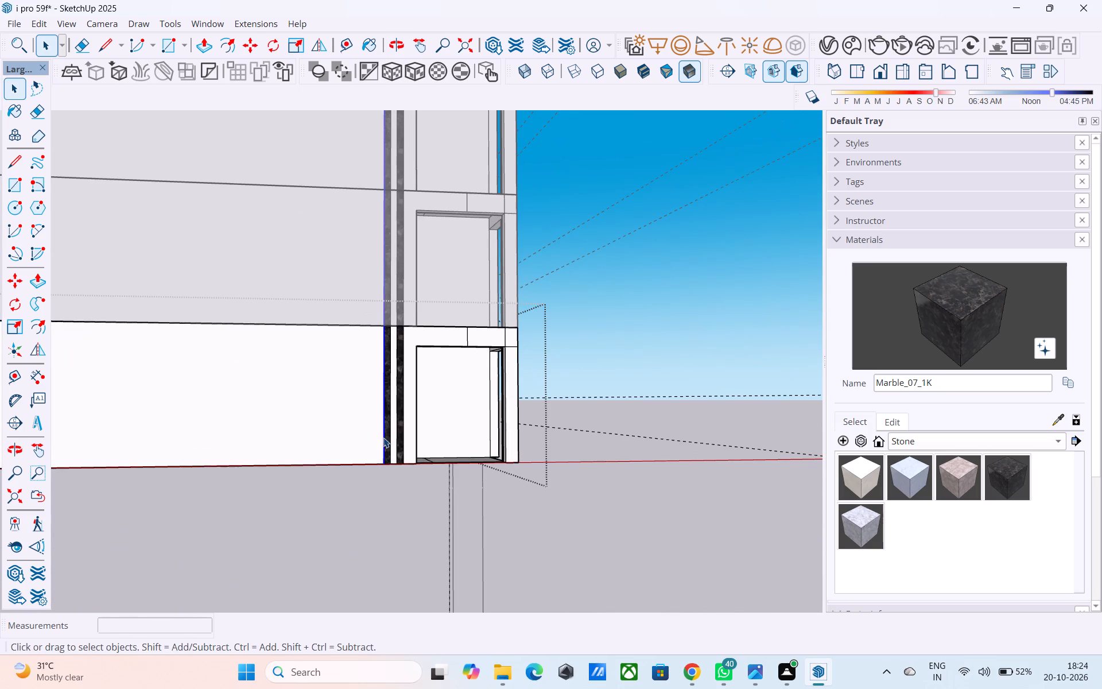
{"action": "key", "text": "m"}
{"action": "scroll", "coordinate": [388, 467], "scroll_direction": "up", "scroll_amount": 4}
{"action": "left_click", "coordinate": [382, 467]}
{"action": "scroll", "coordinate": [377, 455], "scroll_direction": "down", "scroll_amount": 4}
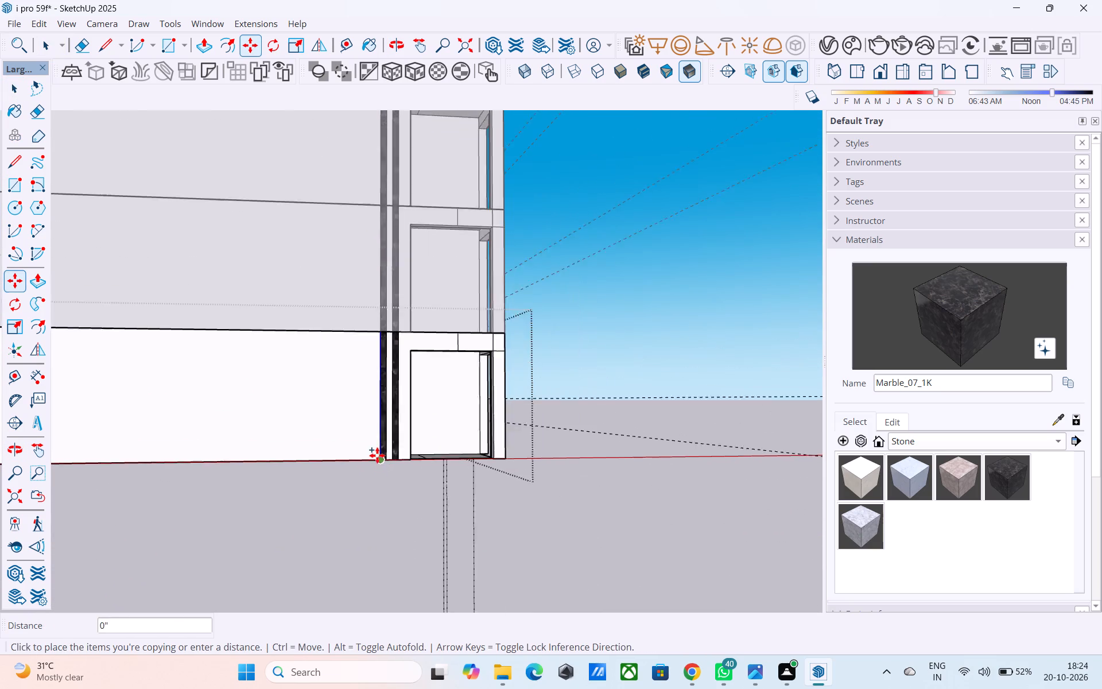
{"action": "scroll", "coordinate": [377, 455], "scroll_direction": "down", "scroll_amount": 2}
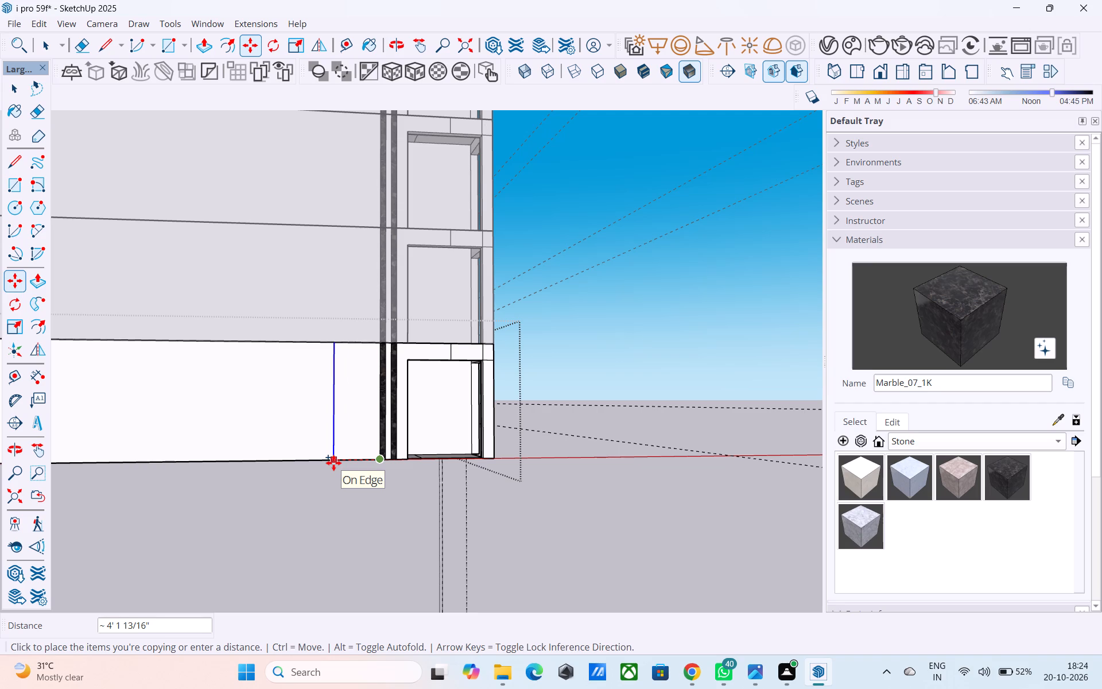
{"action": "type", "text": "12'"}
{"action": "key", "text": "Return"}
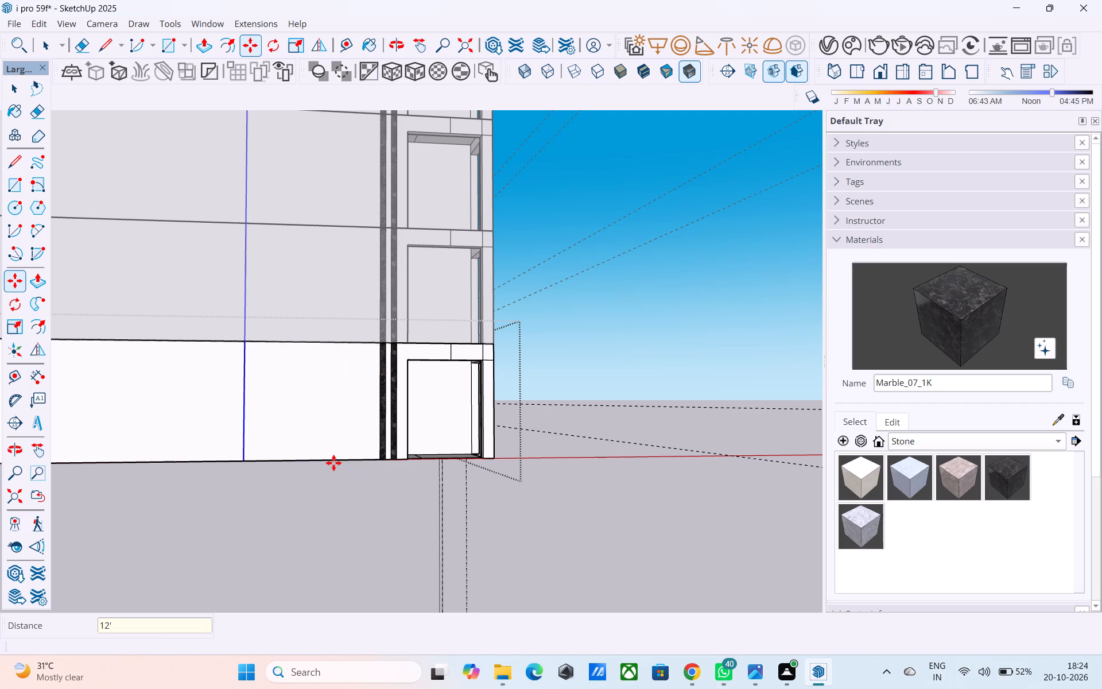
Place a horizontal guide 5' above the ground storey's bottom edge on the facade.
{"action": "middle_click_drag", "start_coordinate": [327, 460], "coordinate": [323, 488]}
{"action": "scroll", "coordinate": [321, 485], "scroll_direction": "up", "scroll_amount": 4}
{"action": "scroll", "coordinate": [331, 496], "scroll_direction": "down", "scroll_amount": 4}
{"action": "middle_click_drag", "start_coordinate": [328, 500], "coordinate": [322, 526]}
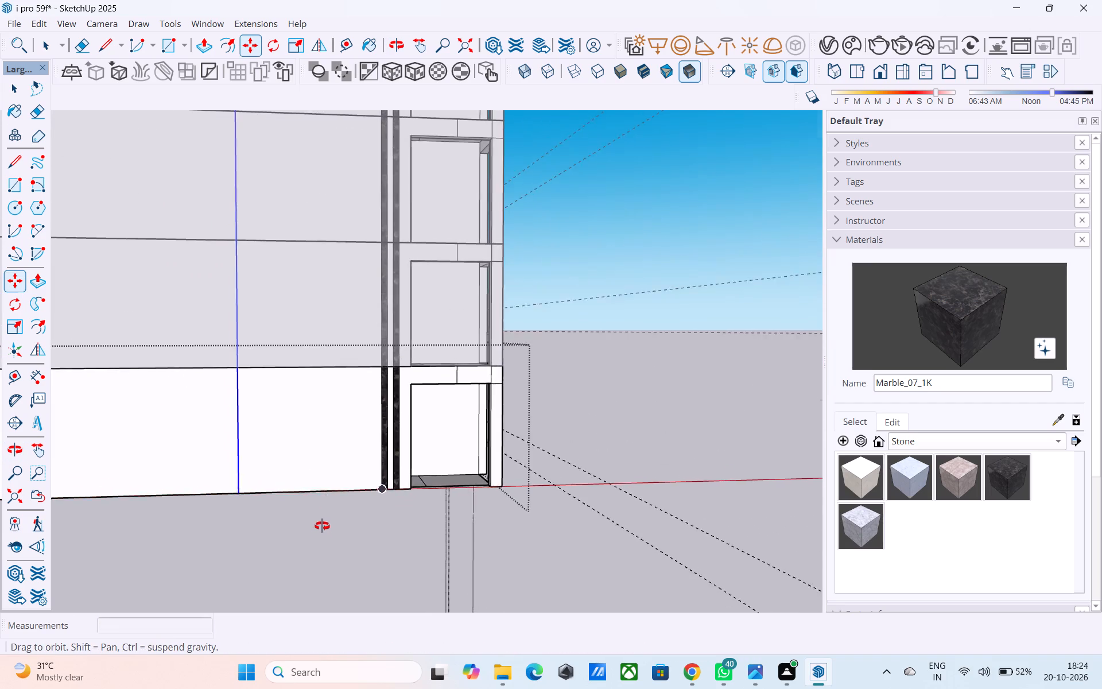
{"action": "middle_click_drag", "start_coordinate": [322, 526], "coordinate": [321, 535]}
{"action": "scroll", "coordinate": [319, 531], "scroll_direction": "down", "scroll_amount": 1}
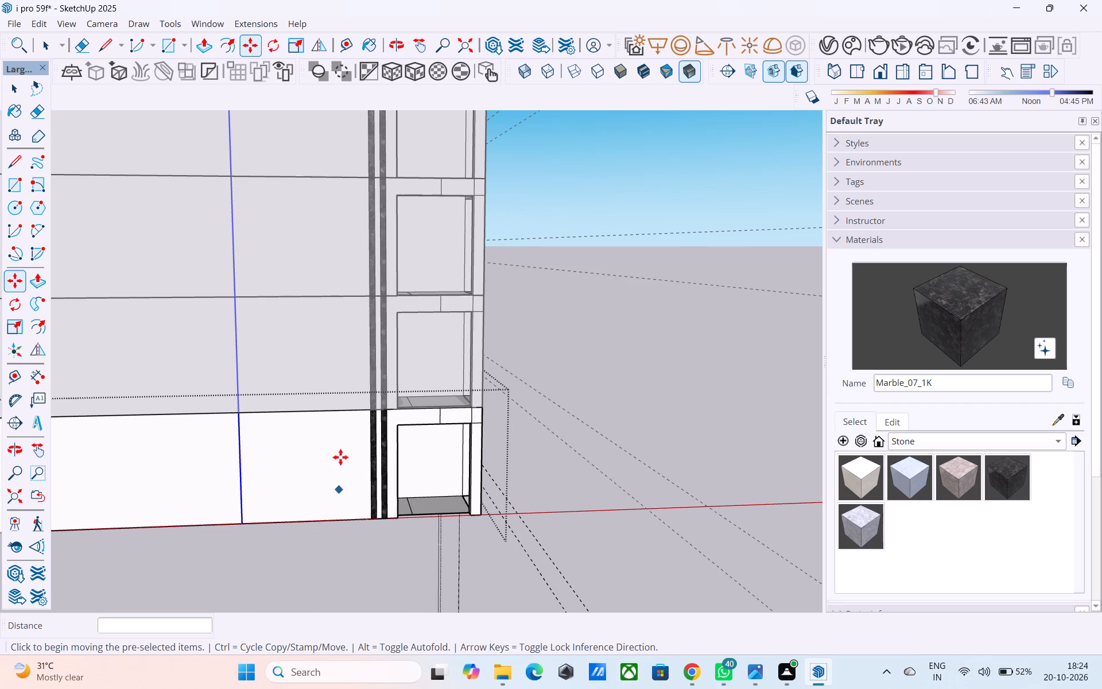
{"action": "scroll", "coordinate": [343, 420], "scroll_direction": "up", "scroll_amount": 4}
{"action": "scroll", "coordinate": [343, 420], "scroll_direction": "down", "scroll_amount": 3}
{"action": "key", "text": "space"}
{"action": "key", "text": "t"}
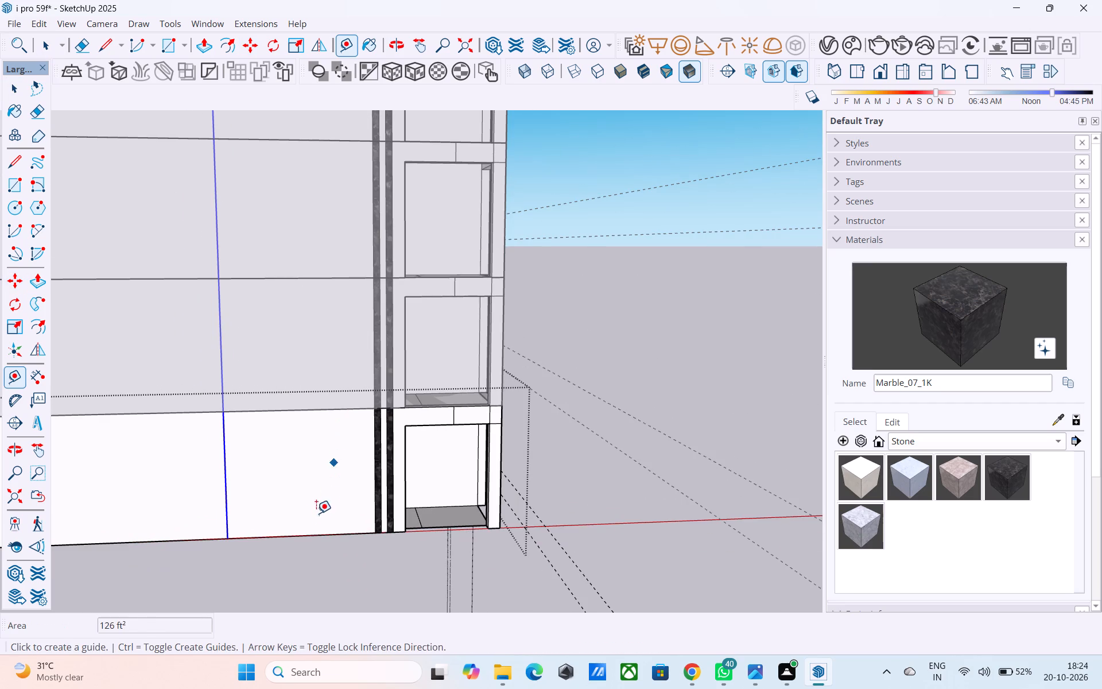
{"action": "left_click", "coordinate": [300, 537]}
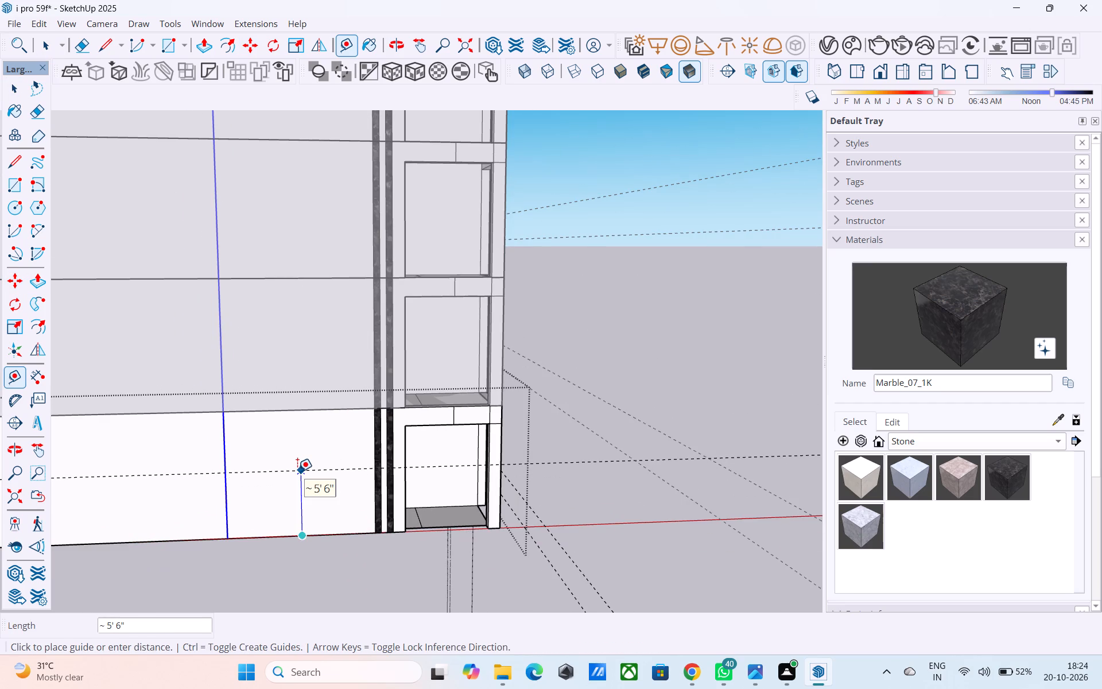
{"action": "type", "text": "5'"}
{"action": "key", "text": "Return"}
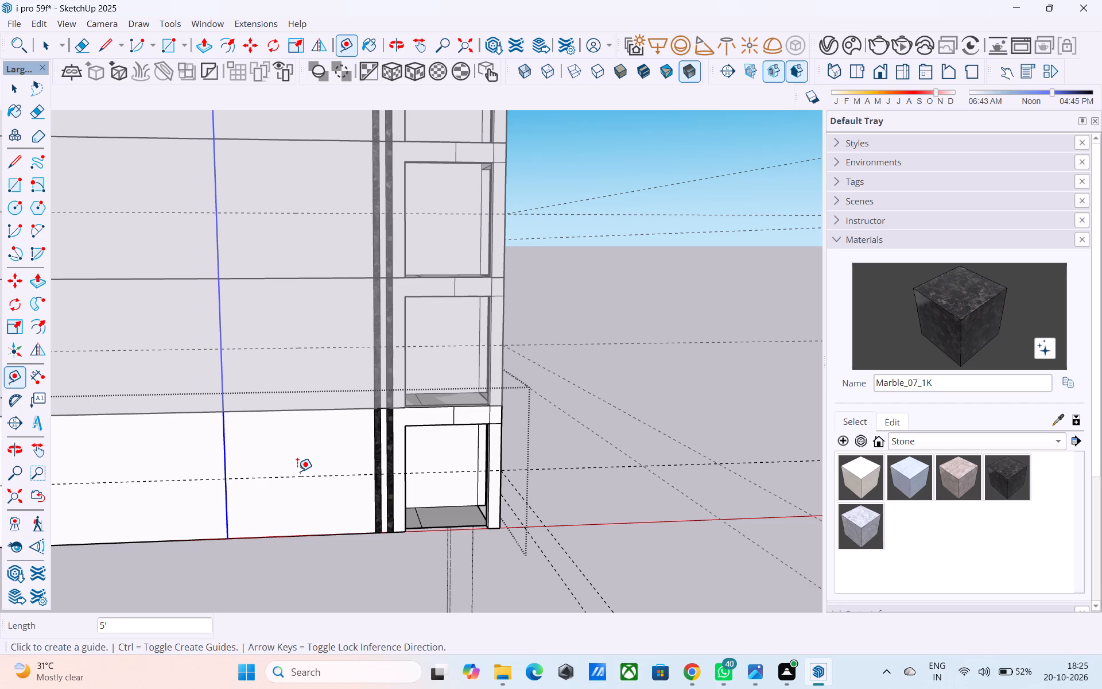
Examine the facade with the copied vertical edge and the horizontal guides from several angles.
{"action": "middle_click_drag", "start_coordinate": [301, 475], "coordinate": [223, 482]}
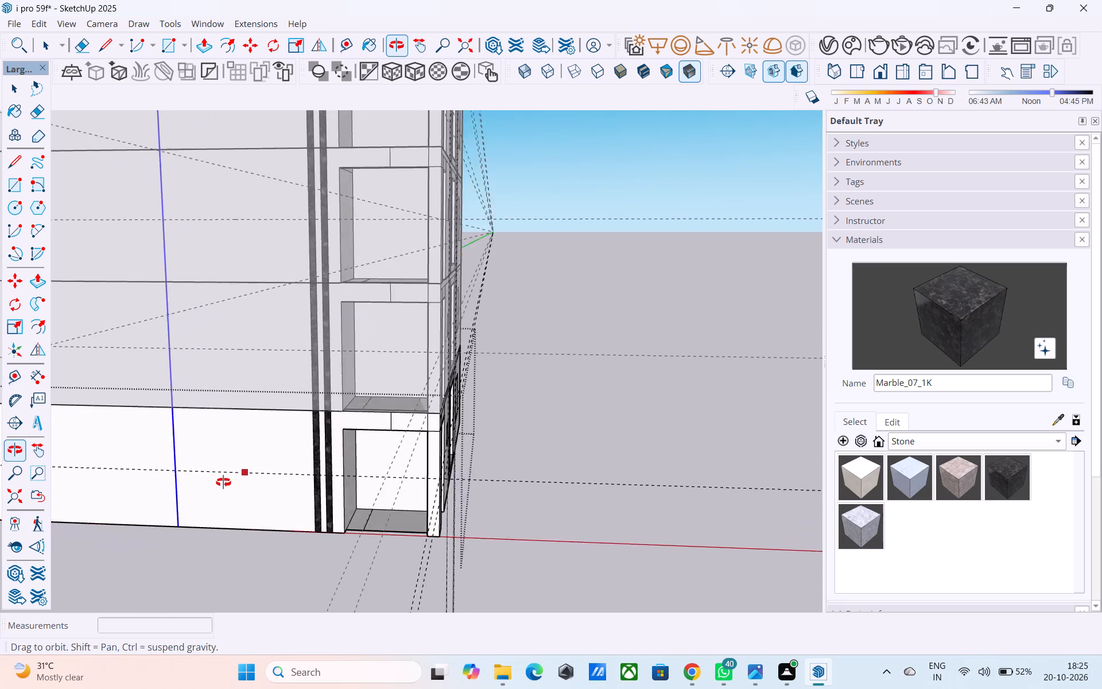
{"action": "middle_click_drag", "start_coordinate": [223, 482], "coordinate": [212, 486]}
{"action": "scroll", "coordinate": [360, 500], "scroll_direction": "down", "scroll_amount": 3}
{"action": "middle_click_drag", "start_coordinate": [360, 499], "coordinate": [327, 504]}
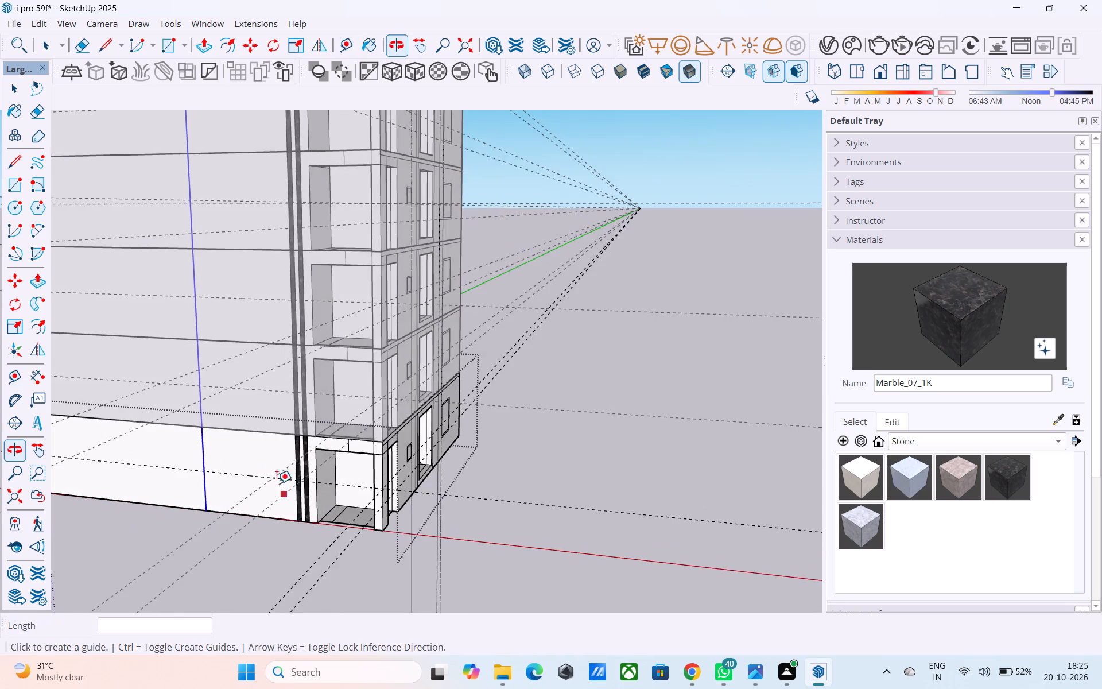
{"action": "scroll", "coordinate": [273, 477], "scroll_direction": "up", "scroll_amount": 3}
{"action": "middle_click", "coordinate": [241, 477]}
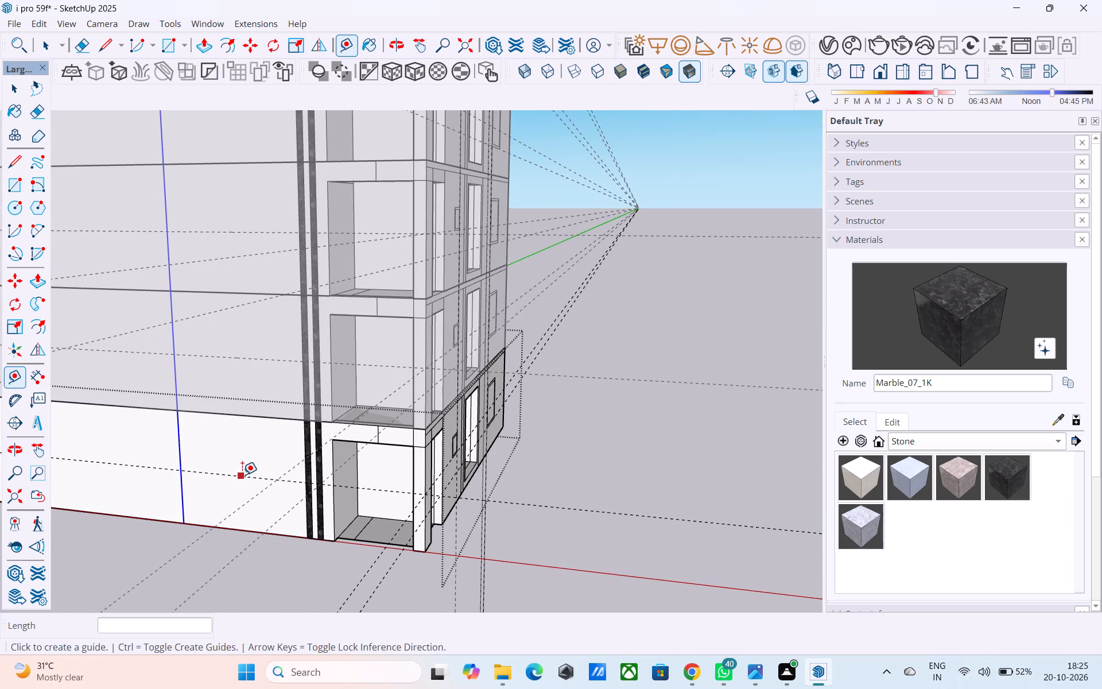
{"action": "scroll", "coordinate": [245, 473], "scroll_direction": "down", "scroll_amount": 2}
{"action": "middle_click_drag", "start_coordinate": [245, 473], "coordinate": [295, 493]}
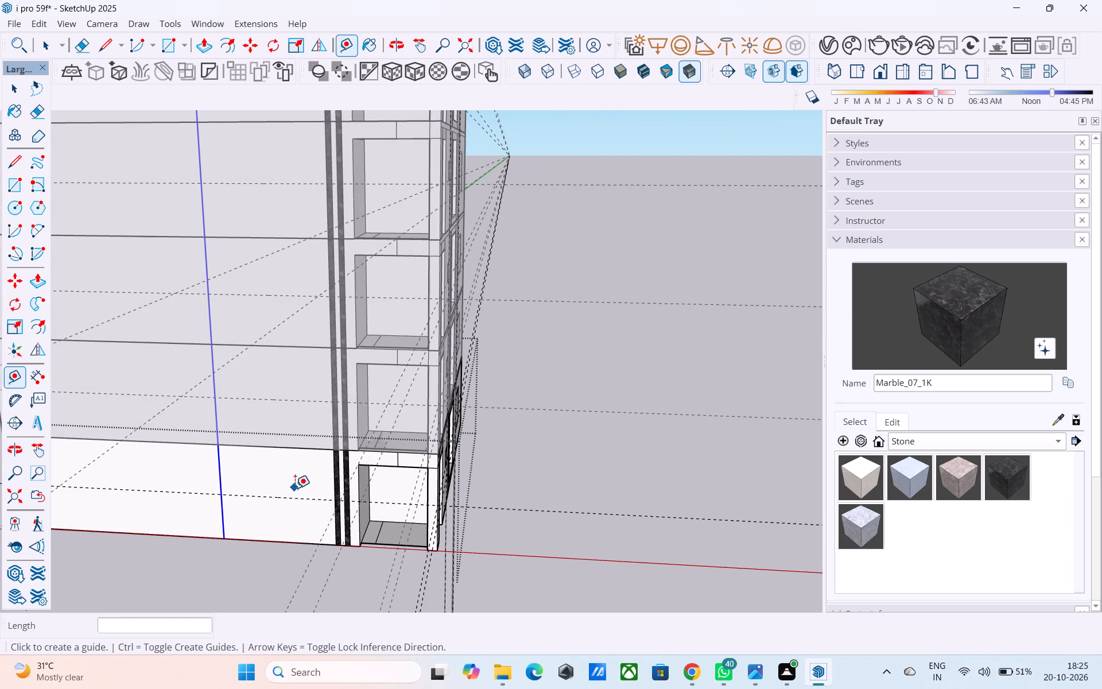
{"action": "middle_click", "coordinate": [292, 488]}
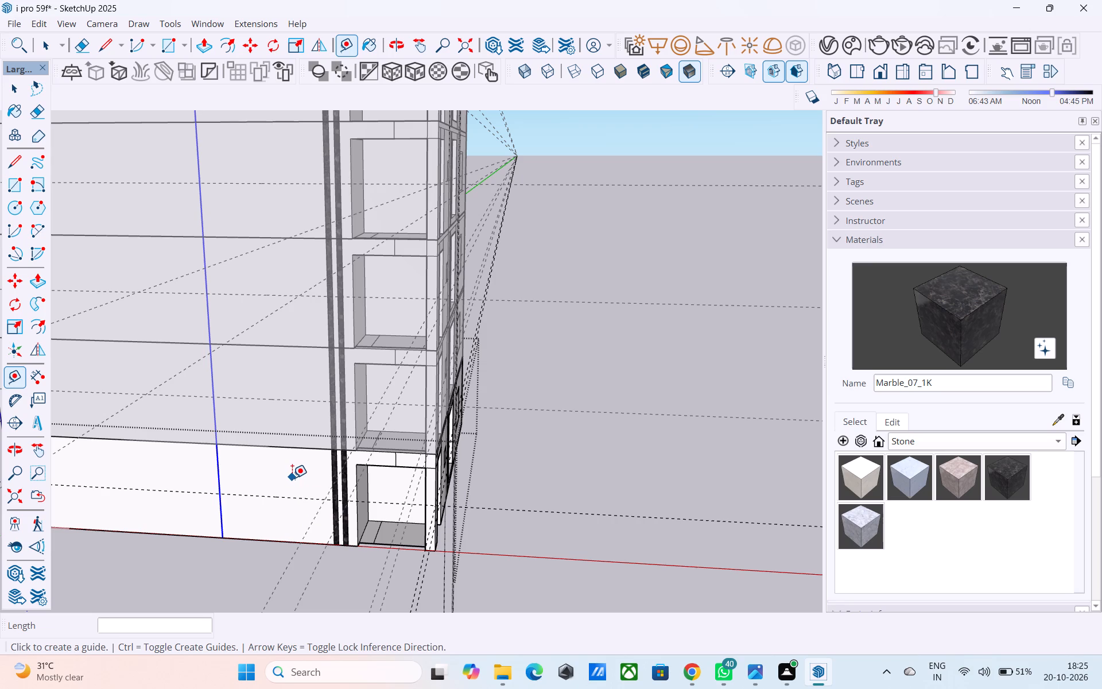
{"action": "middle_click_drag", "start_coordinate": [292, 477], "coordinate": [293, 468]}
{"action": "scroll", "coordinate": [290, 458], "scroll_direction": "down", "scroll_amount": 4}
{"action": "middle_click_drag", "start_coordinate": [290, 458], "coordinate": [331, 458]}
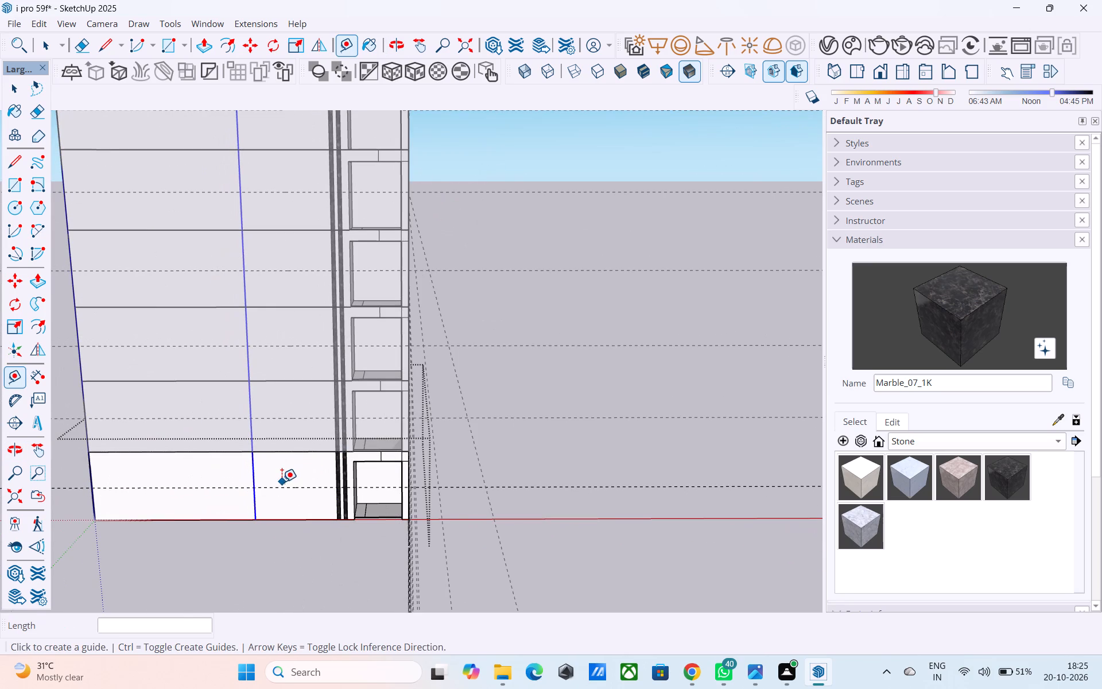
Place a vertical guide 6" from the outer edge of the marble strip farther from the opening, on the blank facade side.
{"action": "scroll", "coordinate": [278, 480], "scroll_direction": "up", "scroll_amount": 2}
{"action": "scroll", "coordinate": [220, 485], "scroll_direction": "down", "scroll_amount": 2}
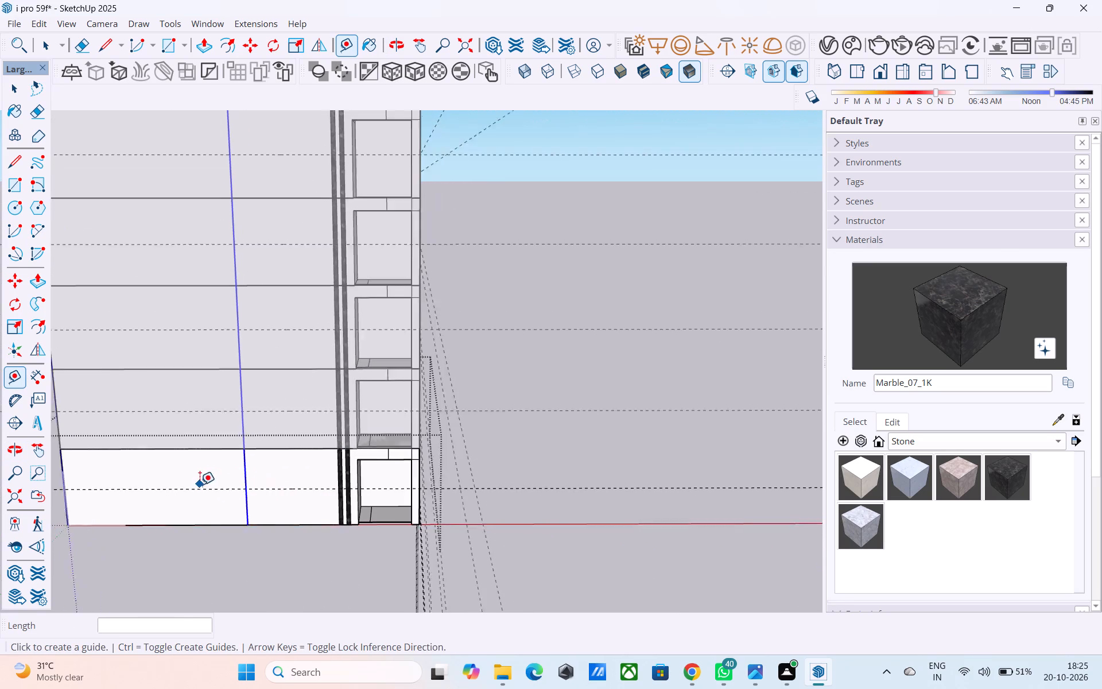
{"action": "scroll", "coordinate": [200, 485], "scroll_direction": "down", "scroll_amount": 1}
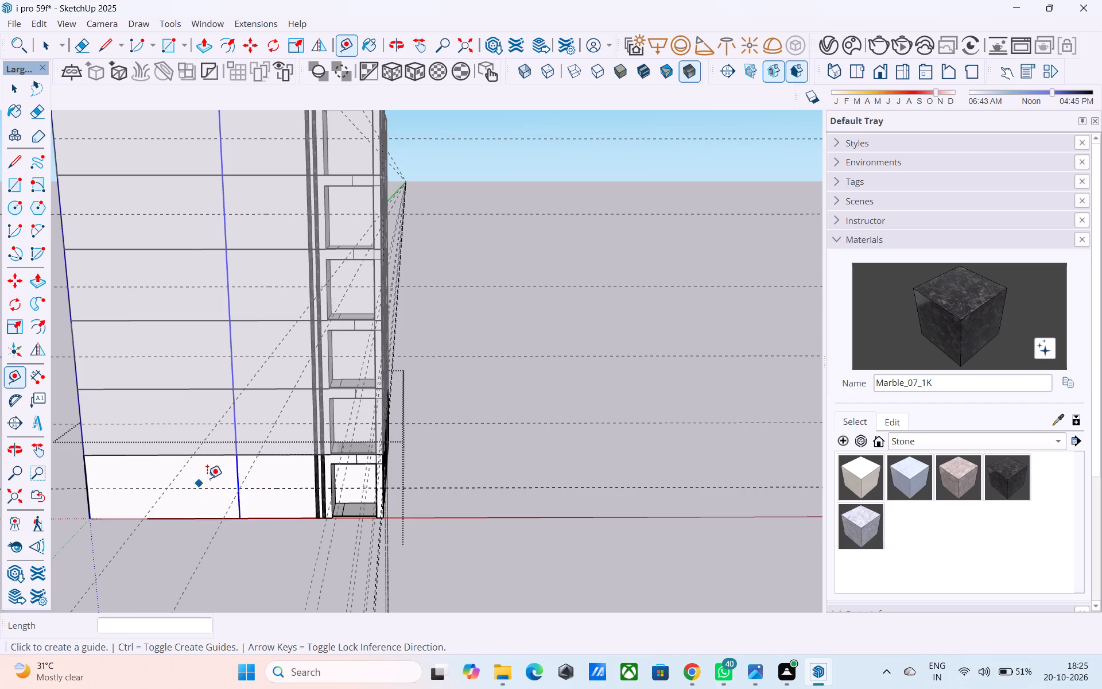
{"action": "scroll", "coordinate": [212, 465], "scroll_direction": "down", "scroll_amount": 2}
{"action": "middle_click_drag", "start_coordinate": [236, 498], "coordinate": [239, 468]}
{"action": "scroll", "coordinate": [249, 470], "scroll_direction": "up", "scroll_amount": 4}
{"action": "middle_click_drag", "start_coordinate": [253, 474], "coordinate": [240, 459]}
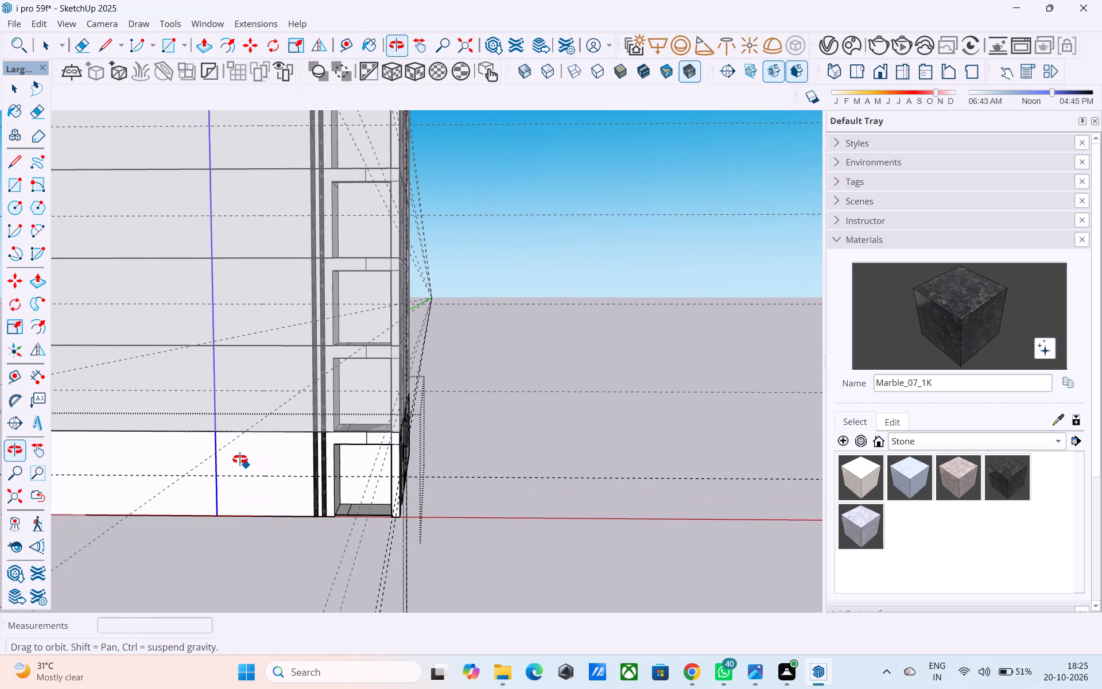
{"action": "middle_click_drag", "start_coordinate": [240, 459], "coordinate": [243, 460]}
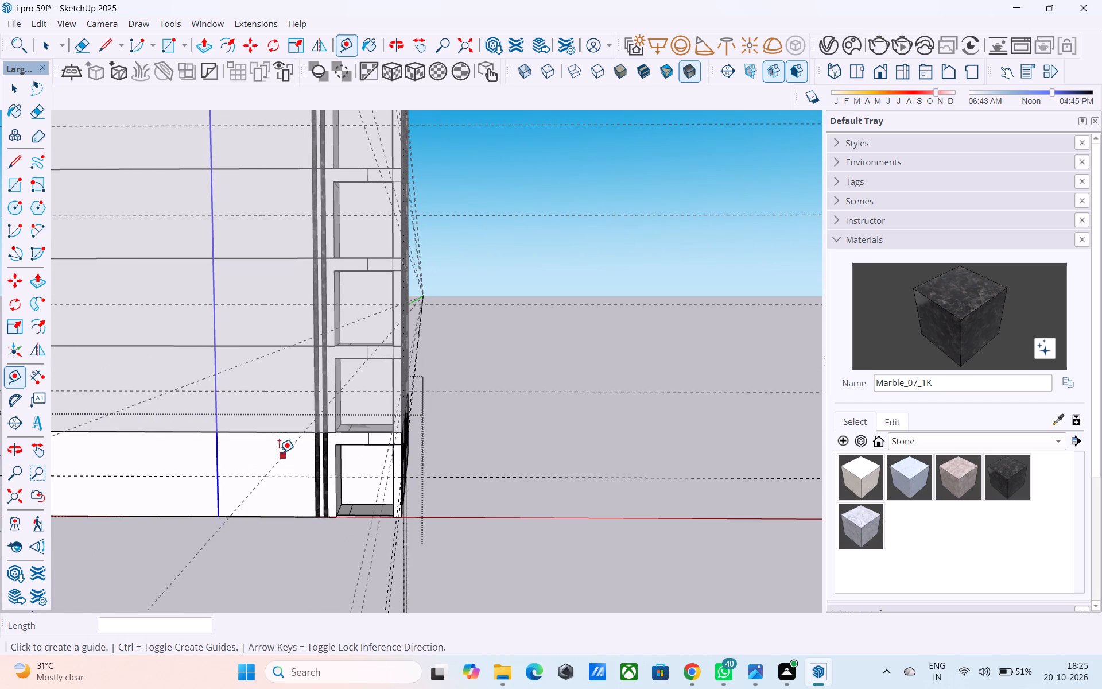
{"action": "middle_click_drag", "start_coordinate": [280, 451], "coordinate": [305, 439]}
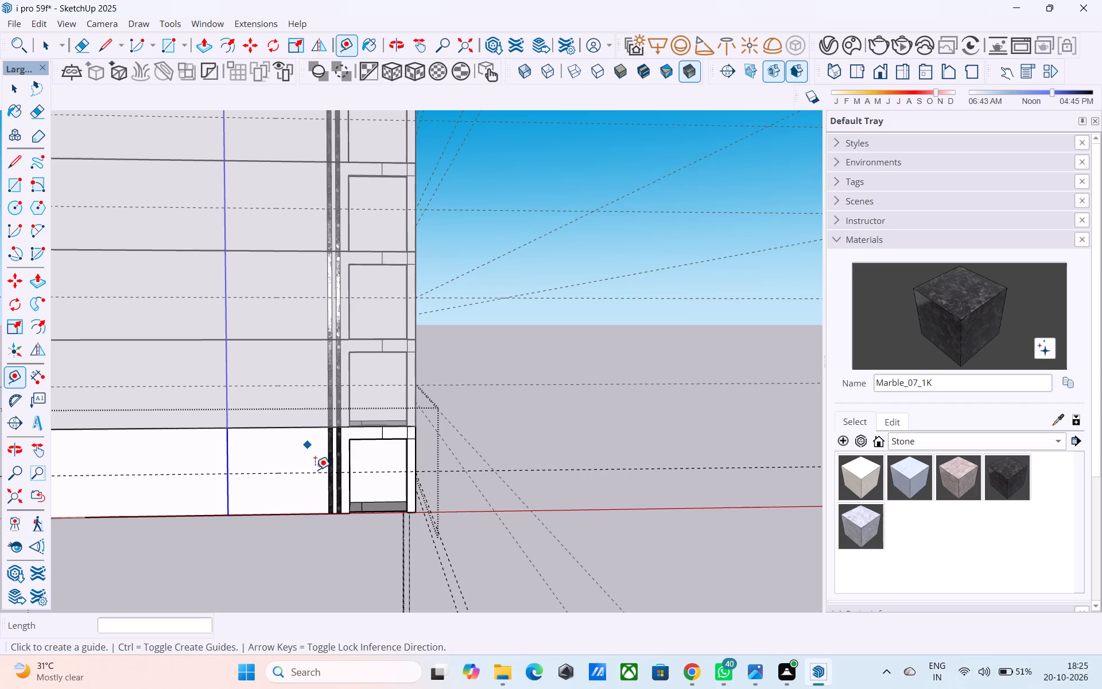
{"action": "middle_click_drag", "start_coordinate": [315, 470], "coordinate": [305, 465]}
{"action": "scroll", "coordinate": [303, 471], "scroll_direction": "up", "scroll_amount": 6}
{"action": "middle_click", "coordinate": [300, 467]}
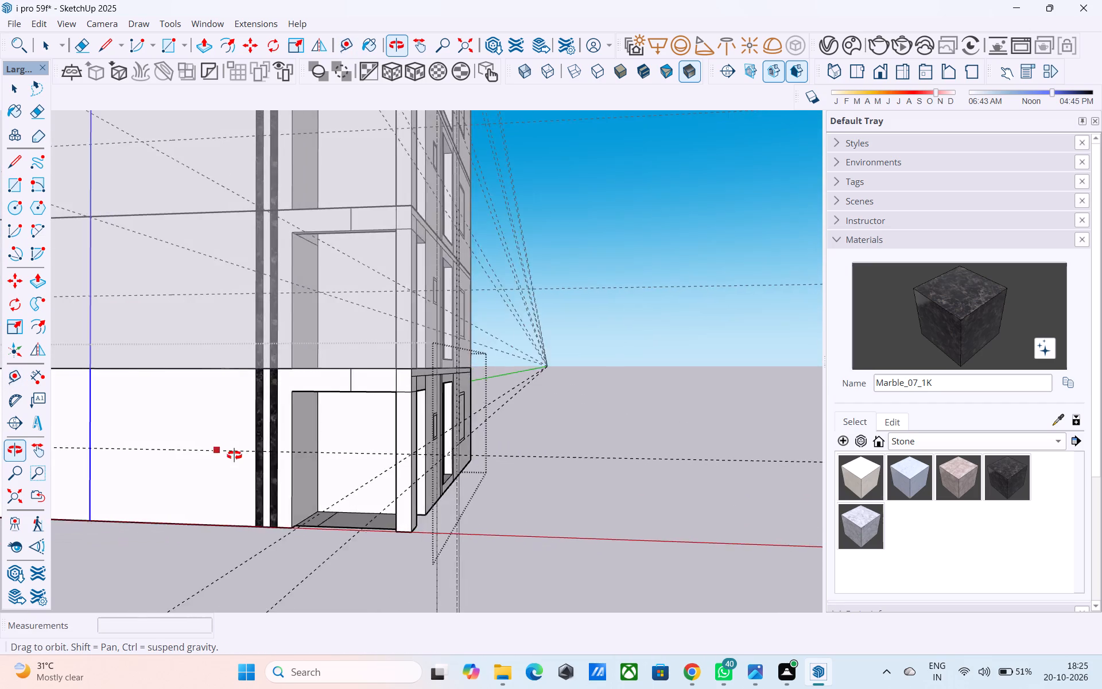
{"action": "middle_click_drag", "start_coordinate": [304, 471], "coordinate": [302, 471]}
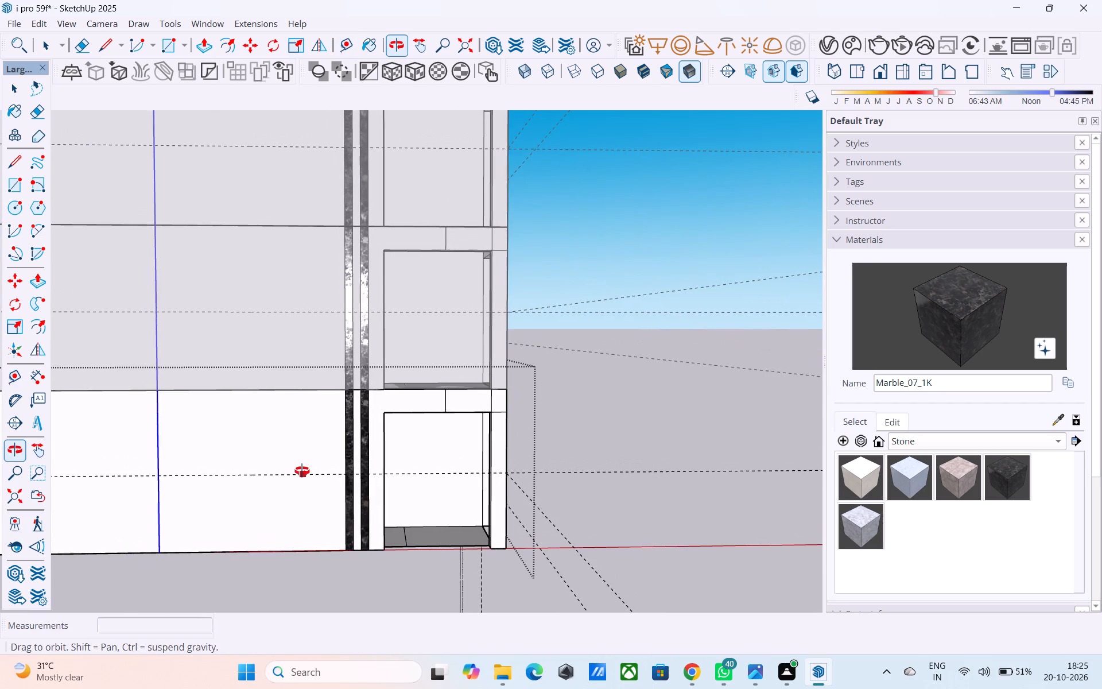
{"action": "middle_click_drag", "start_coordinate": [302, 471], "coordinate": [298, 471]}
{"action": "middle_click_drag", "start_coordinate": [289, 469], "coordinate": [284, 466]}
{"action": "scroll", "coordinate": [319, 456], "scroll_direction": "up", "scroll_amount": 7}
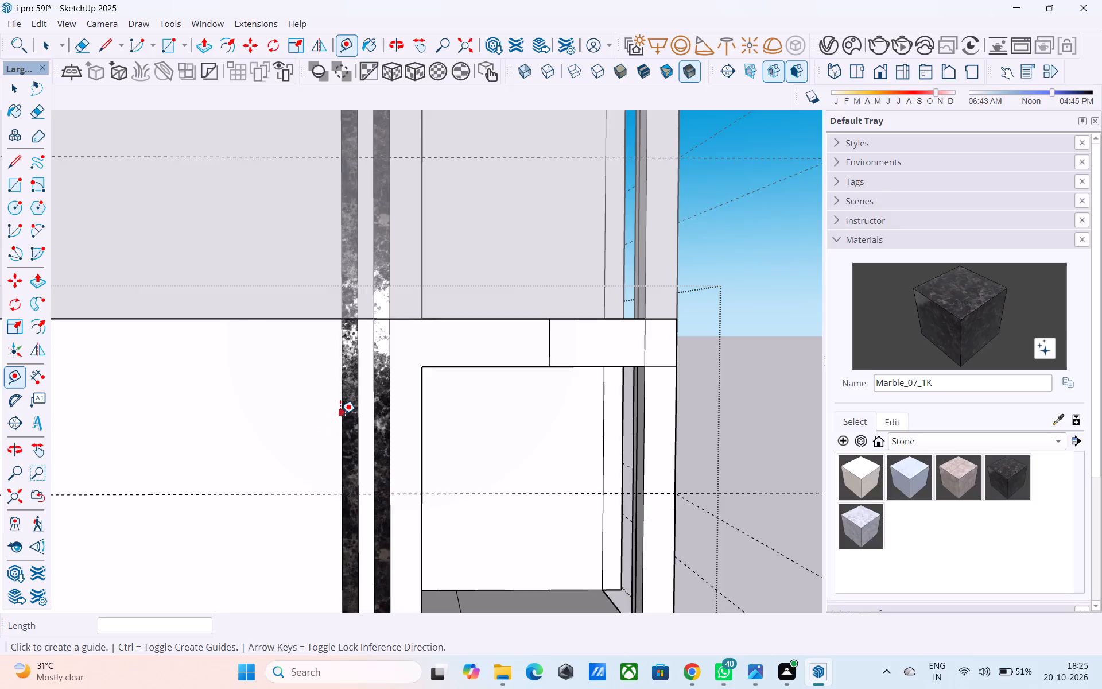
{"action": "left_click", "coordinate": [340, 413]}
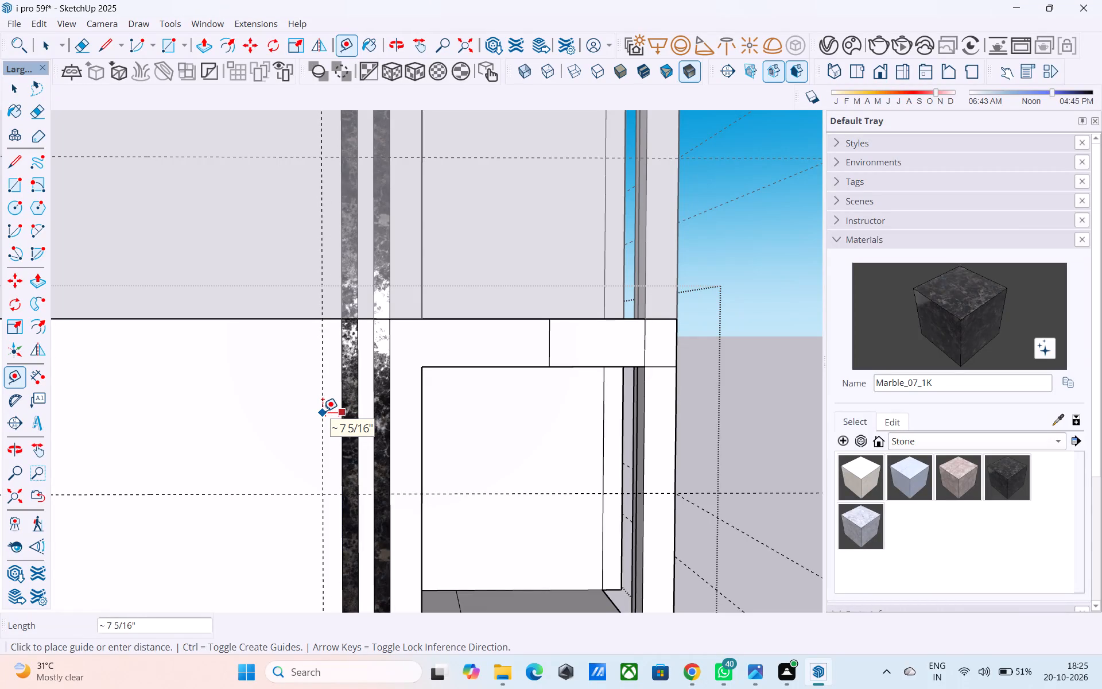
{"action": "type", "text": "6\""}
{"action": "key", "text": "Return"}
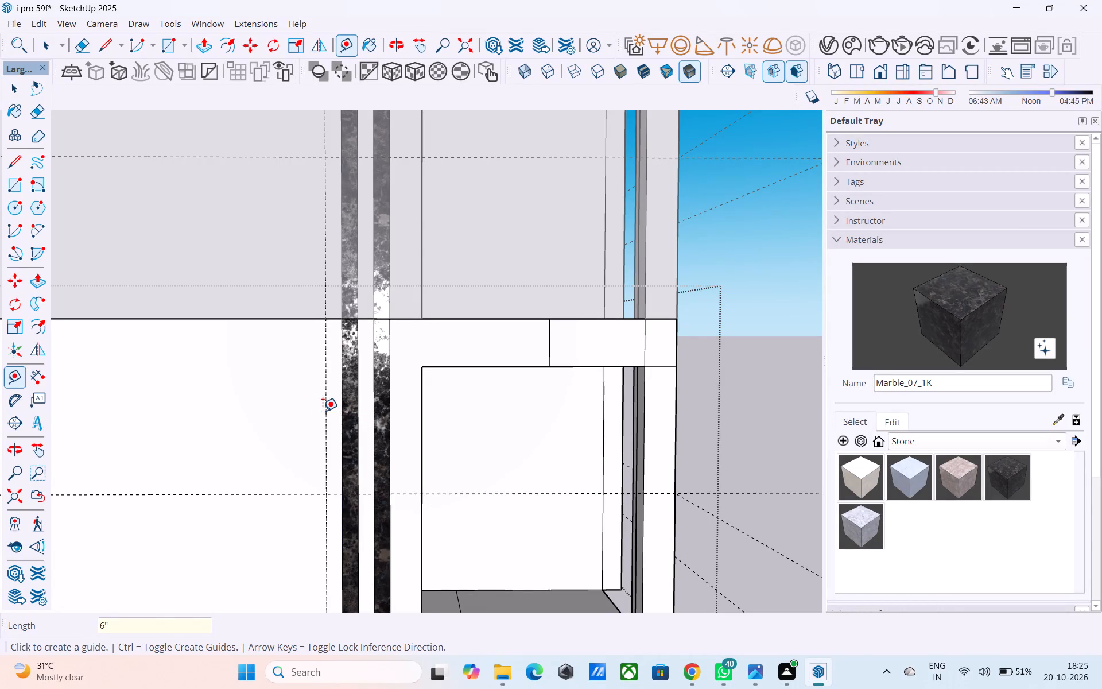
Draw a 2' by 2' square on the blank ground-storey facade, up and away from the strips from the guides' intersection.
{"action": "key", "text": "r"}
{"action": "left_click", "coordinate": [323, 490]}
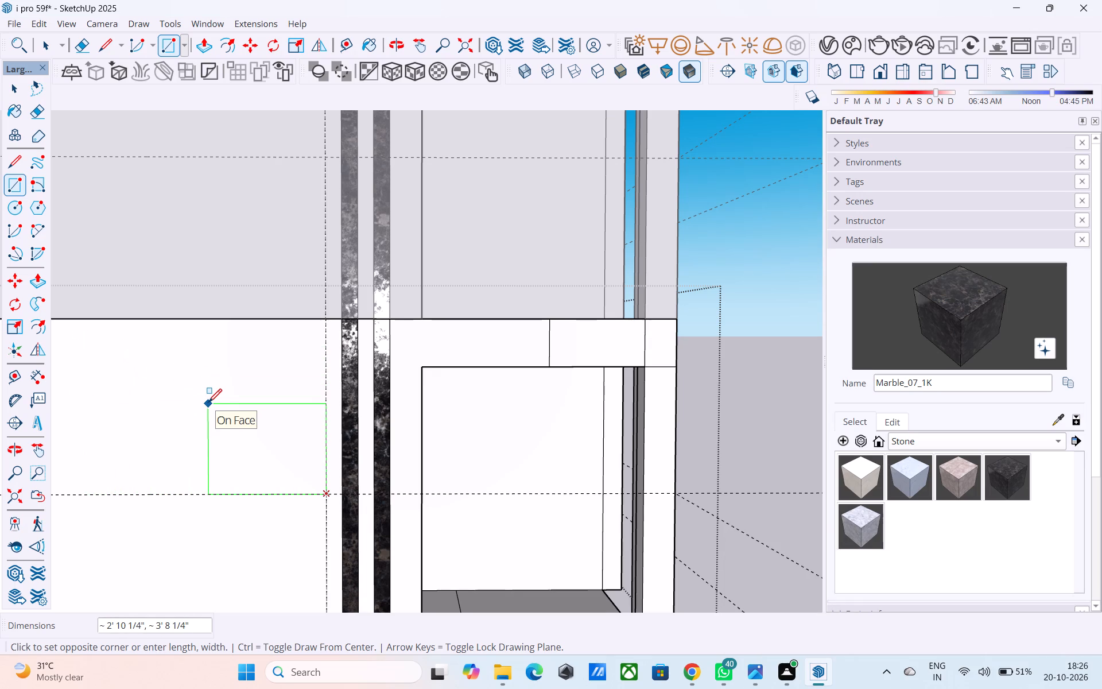
{"action": "type", "text": "2',2'"}
{"action": "key", "text": "Return"}
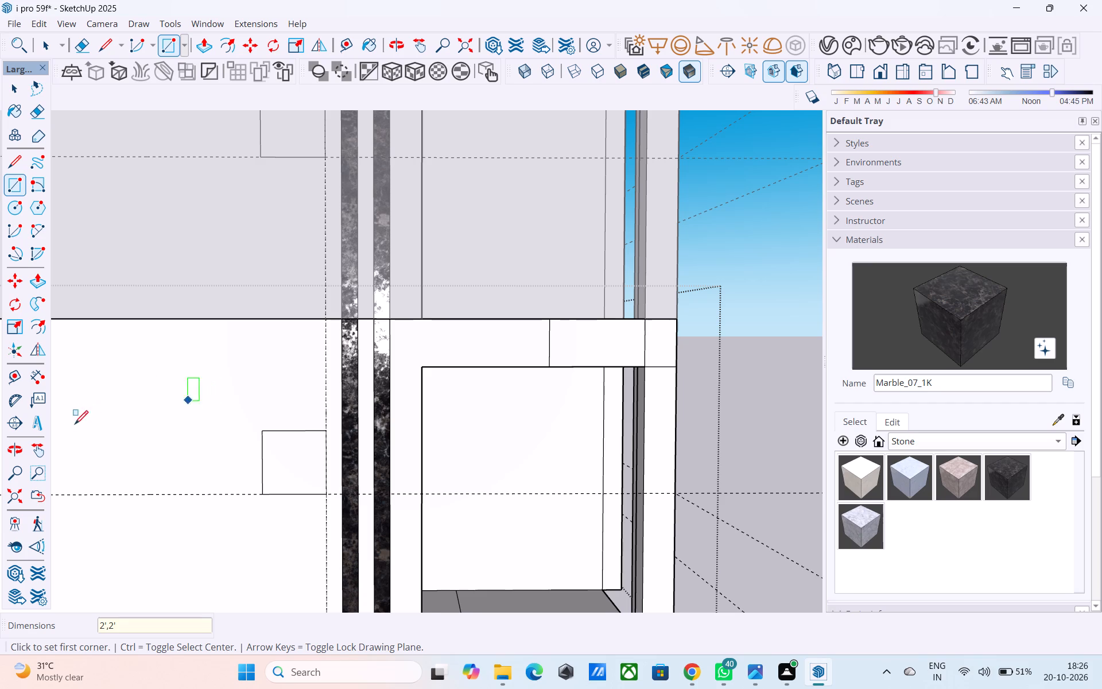
Offset the square's outline 2" inward to form a window frame.
{"action": "scroll", "coordinate": [206, 514], "scroll_direction": "down", "scroll_amount": 3}
{"action": "scroll", "coordinate": [242, 501], "scroll_direction": "up", "scroll_amount": 4}
{"action": "key", "text": "space"}
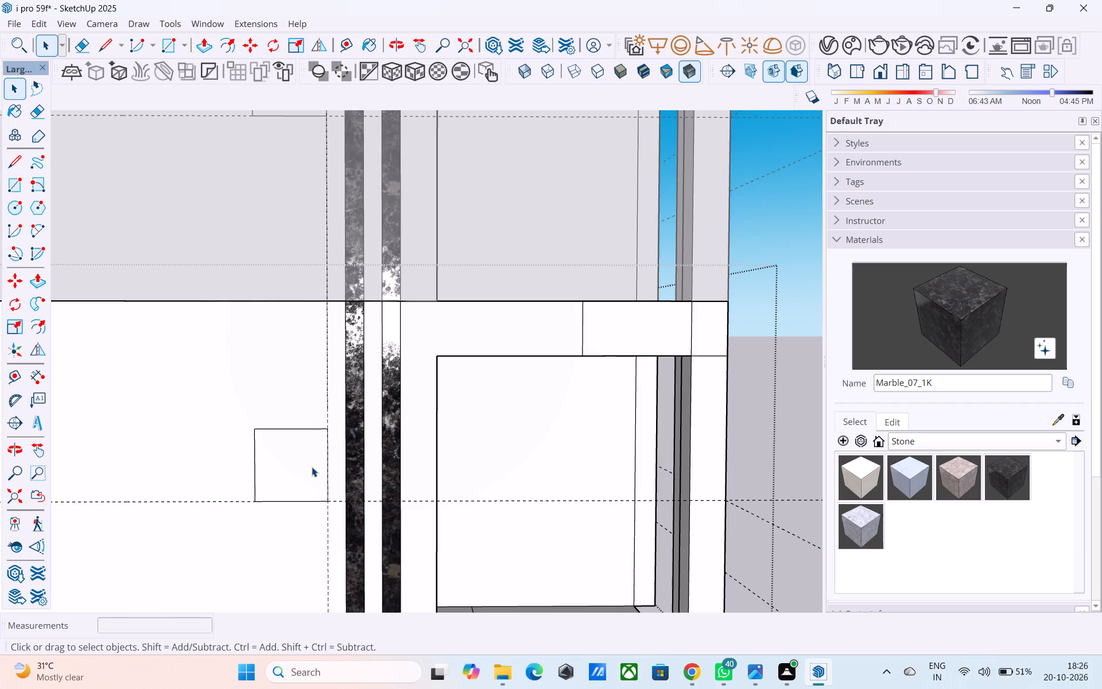
{"action": "left_click", "coordinate": [312, 467]}
{"action": "key", "text": "f"}
{"action": "left_click", "coordinate": [311, 468]}
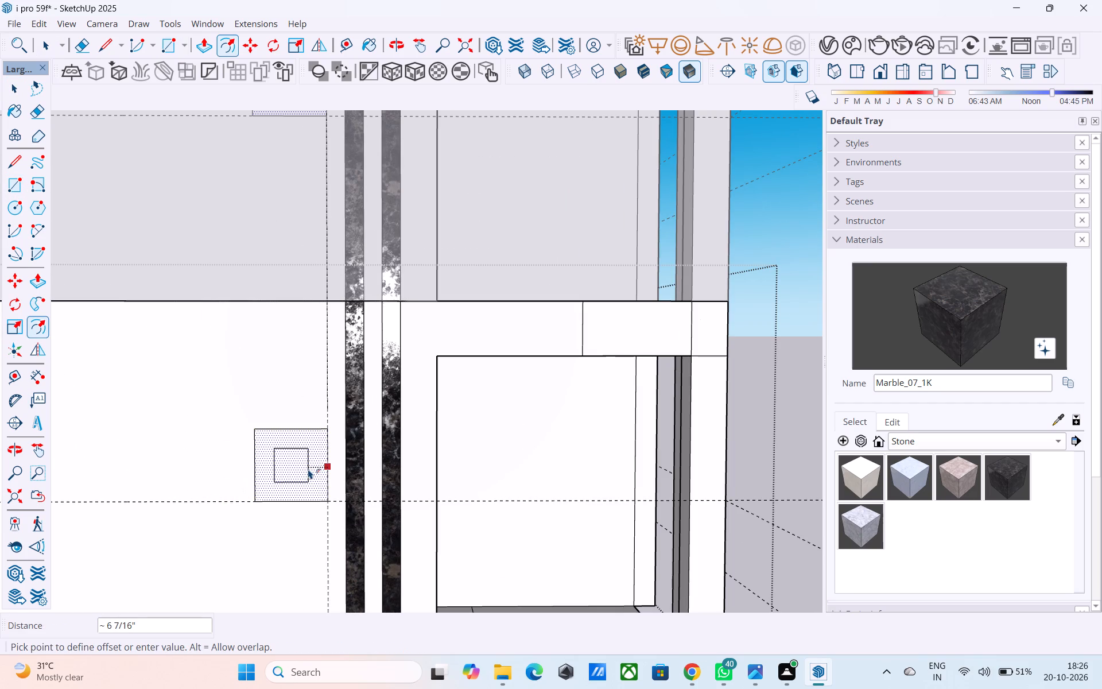
{"action": "type", "text": "2\""}
{"action": "key", "text": "Return"}
{"action": "key", "text": "space"}
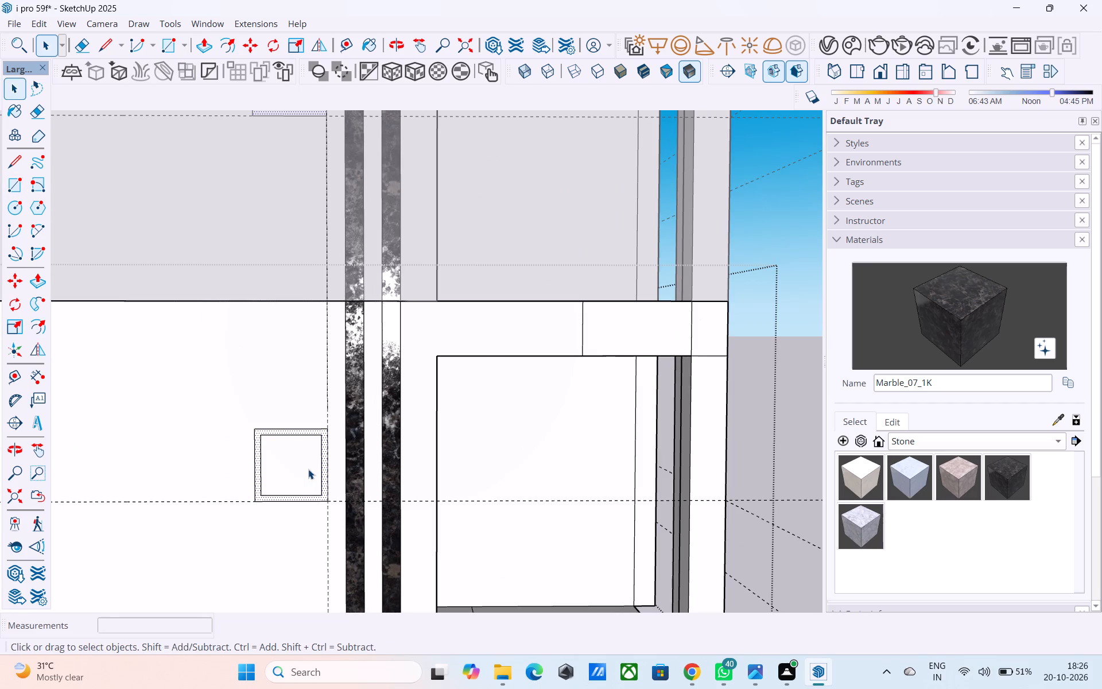
Push the inner square face 9" into the facade to recess the window.
{"action": "scroll", "coordinate": [308, 467], "scroll_direction": "up", "scroll_amount": 2}
{"action": "left_click", "coordinate": [307, 466]}
{"action": "key", "text": "p"}
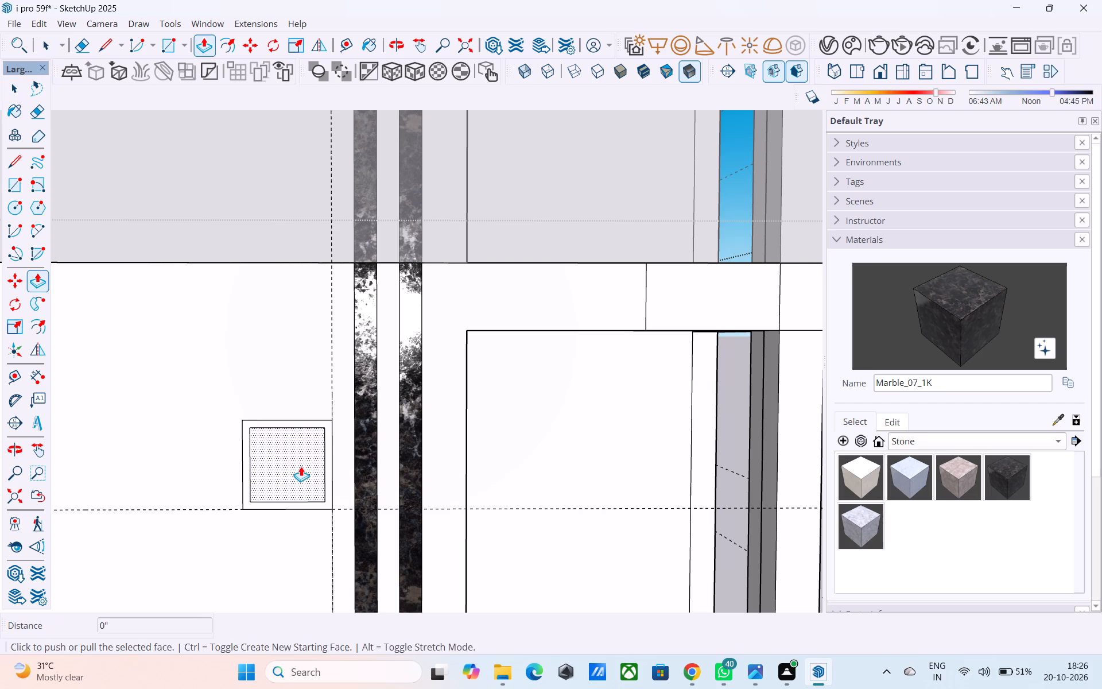
{"action": "left_click", "coordinate": [300, 466]}
{"action": "left_click", "coordinate": [301, 447]}
Examine the small square windows beside the marble strips on the upper and ground storeys from several angles.
{"action": "scroll", "coordinate": [337, 332], "scroll_direction": "down", "scroll_amount": 6}
{"action": "middle_click_drag", "start_coordinate": [345, 346], "coordinate": [290, 331]}
{"action": "scroll", "coordinate": [291, 329], "scroll_direction": "down", "scroll_amount": 17}
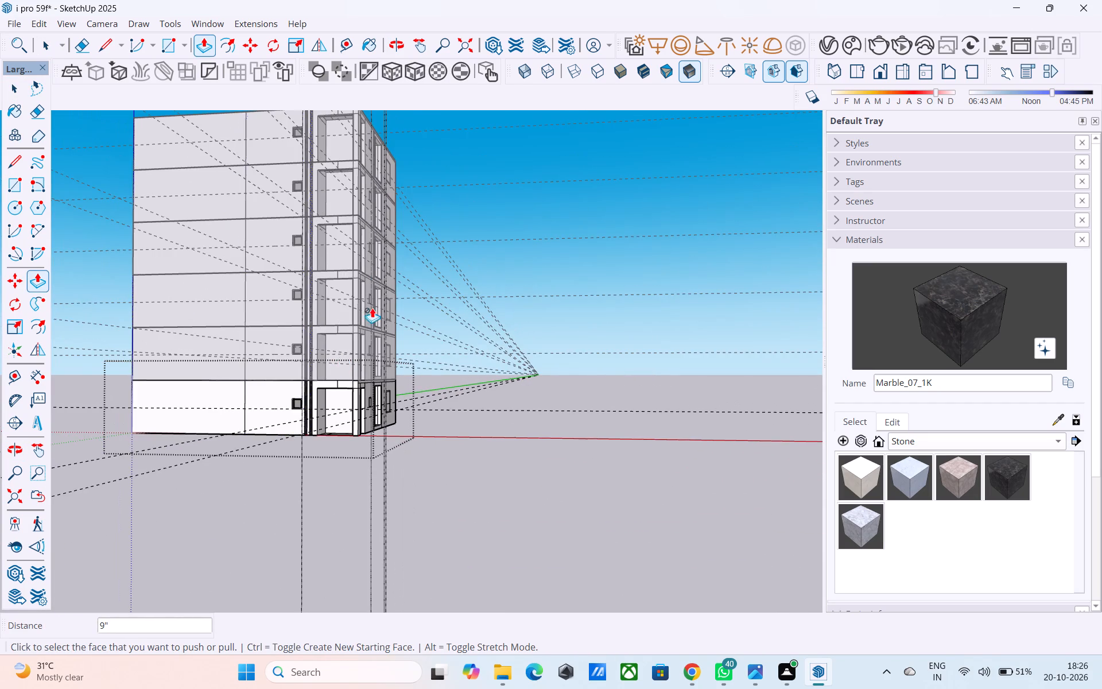
{"action": "scroll", "coordinate": [313, 369], "scroll_direction": "down", "scroll_amount": 1}
{"action": "middle_click_drag", "start_coordinate": [311, 369], "coordinate": [298, 458]}
{"action": "scroll", "coordinate": [302, 312], "scroll_direction": "up", "scroll_amount": 4}
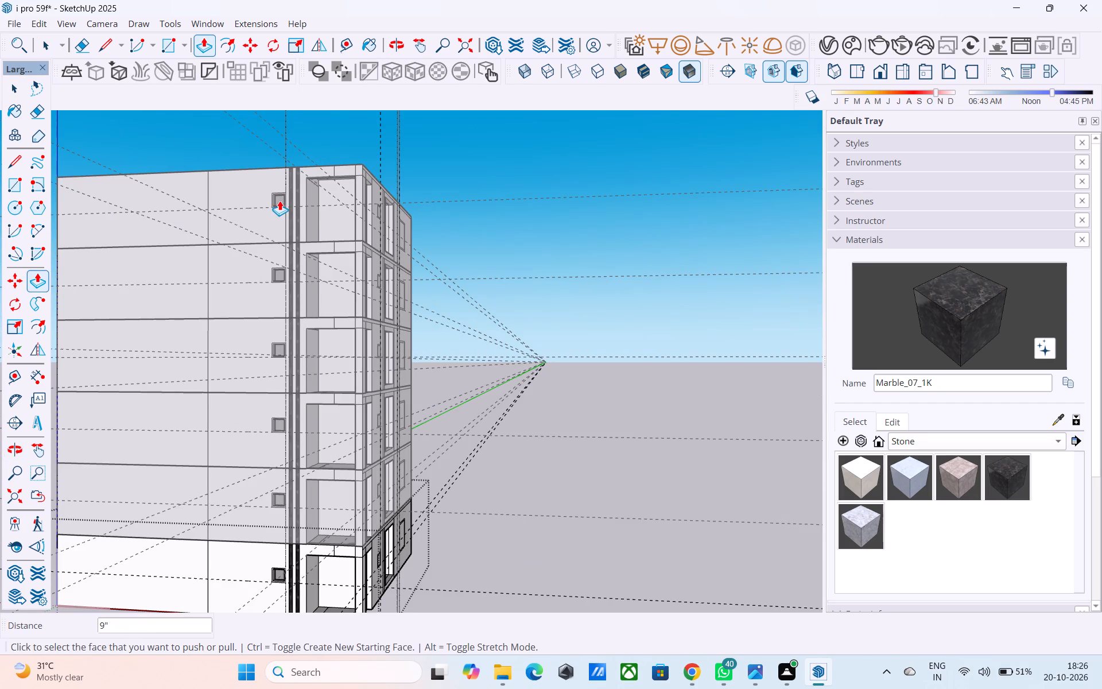
{"action": "scroll", "coordinate": [280, 202], "scroll_direction": "up", "scroll_amount": 11}
{"action": "scroll", "coordinate": [333, 226], "scroll_direction": "up", "scroll_amount": 1}
{"action": "scroll", "coordinate": [308, 200], "scroll_direction": "down", "scroll_amount": 4}
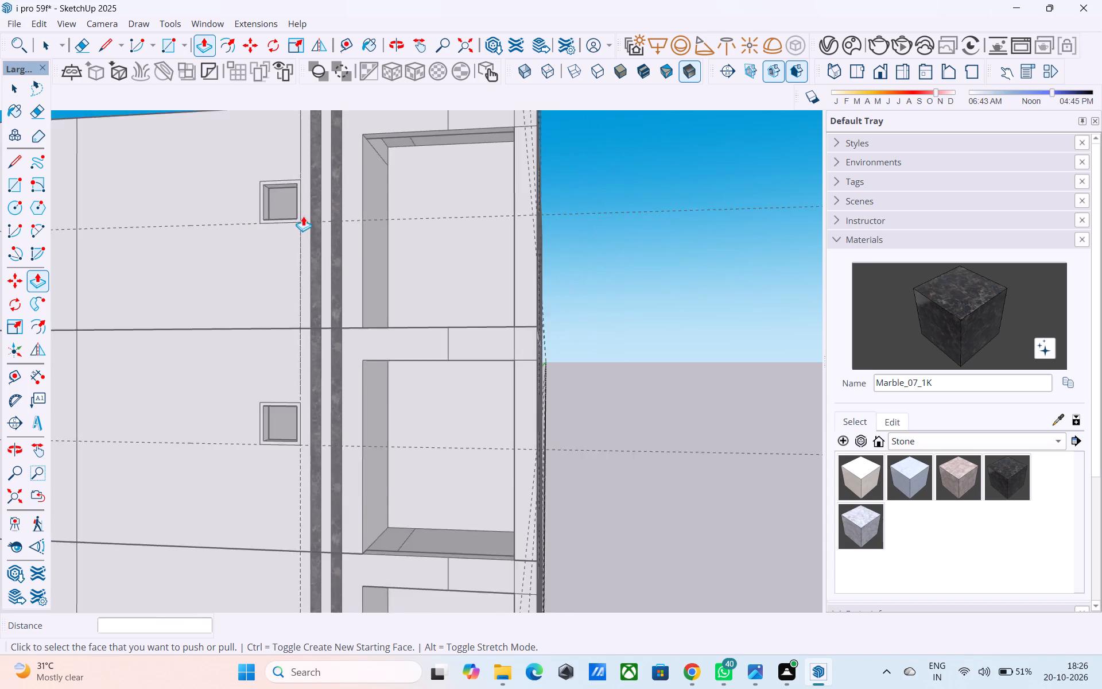
{"action": "scroll", "coordinate": [303, 216], "scroll_direction": "down", "scroll_amount": 10}
{"action": "middle_click_drag", "start_coordinate": [312, 405], "coordinate": [313, 235], "text": "shift"}
{"action": "scroll", "coordinate": [311, 455], "scroll_direction": "up", "scroll_amount": 14}
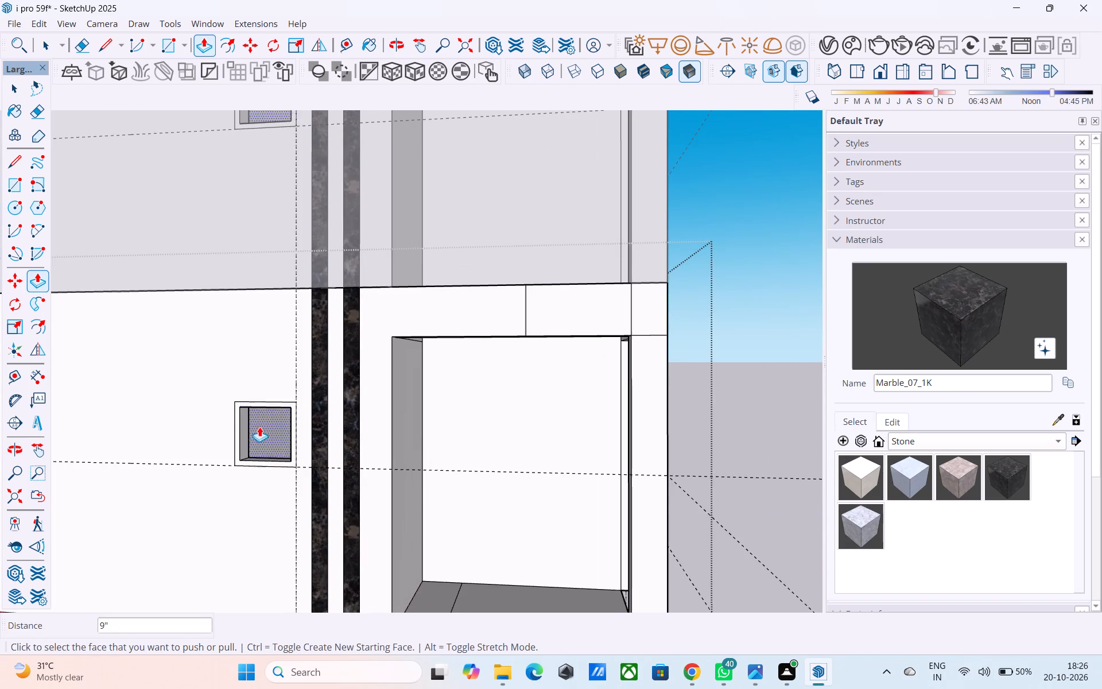
{"action": "scroll", "coordinate": [246, 427], "scroll_direction": "down", "scroll_amount": 1}
{"action": "middle_click_drag", "start_coordinate": [250, 429], "coordinate": [267, 412], "text": "shift"}
{"action": "scroll", "coordinate": [277, 386], "scroll_direction": "up", "scroll_amount": 5}
{"action": "key", "text": "space"}
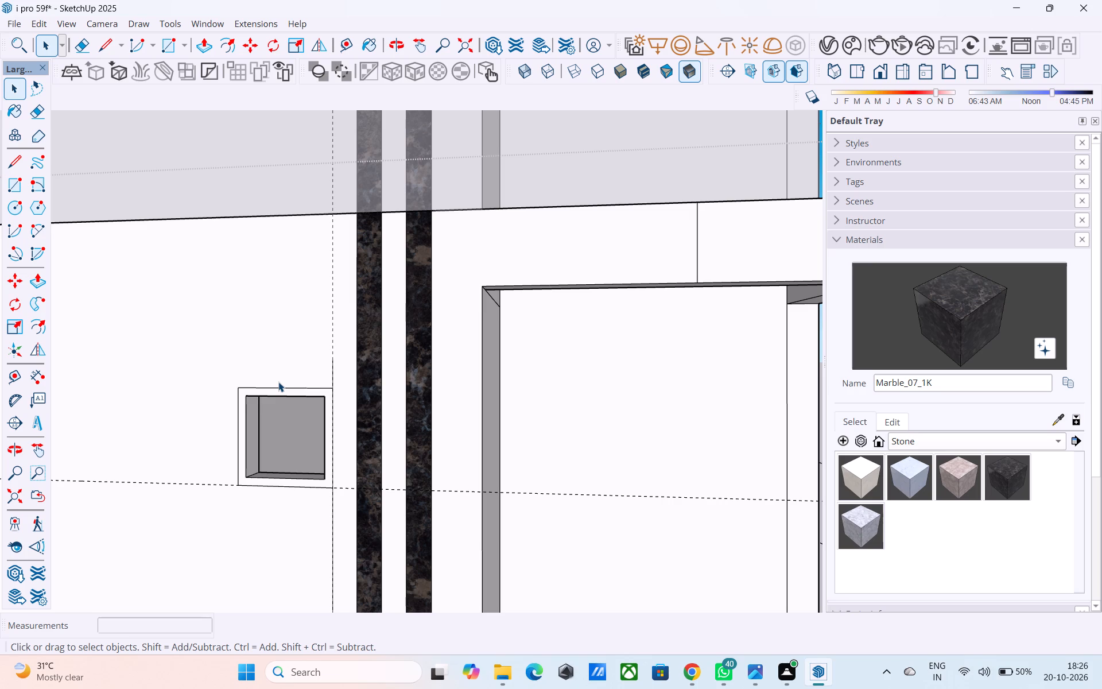
{"action": "scroll", "coordinate": [278, 381], "scroll_direction": "down", "scroll_amount": 11}
{"action": "middle_click_drag", "start_coordinate": [360, 411], "coordinate": [333, 444]}
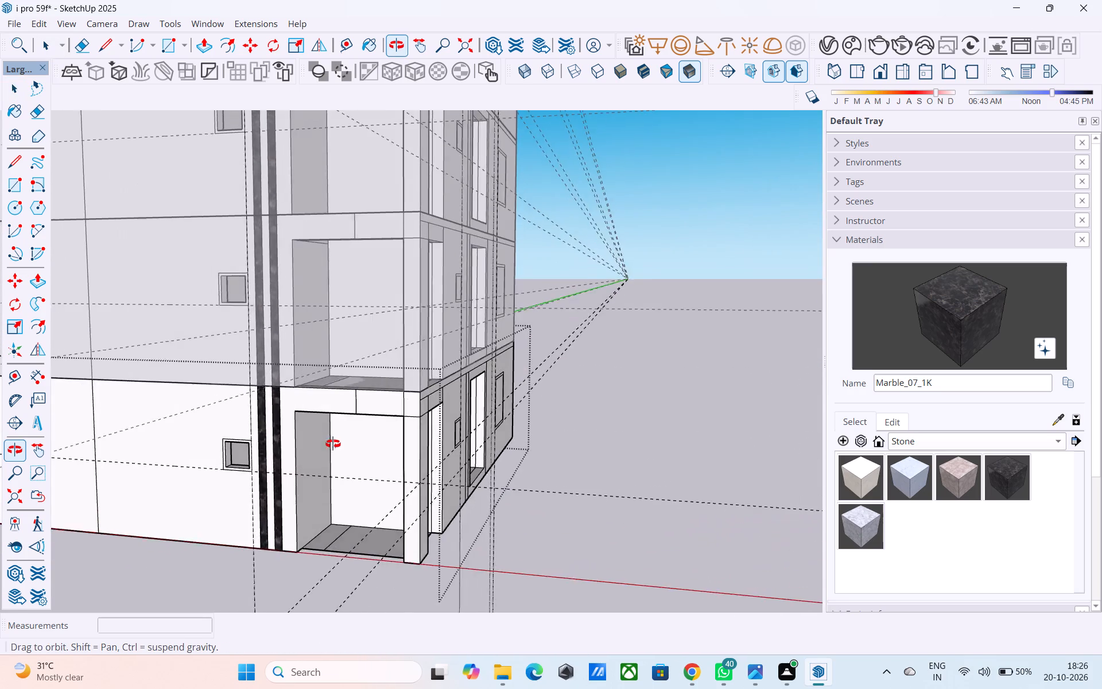
{"action": "middle_click_drag", "start_coordinate": [333, 444], "coordinate": [342, 444]}
{"action": "middle_click_drag", "start_coordinate": [299, 432], "coordinate": [455, 458]}
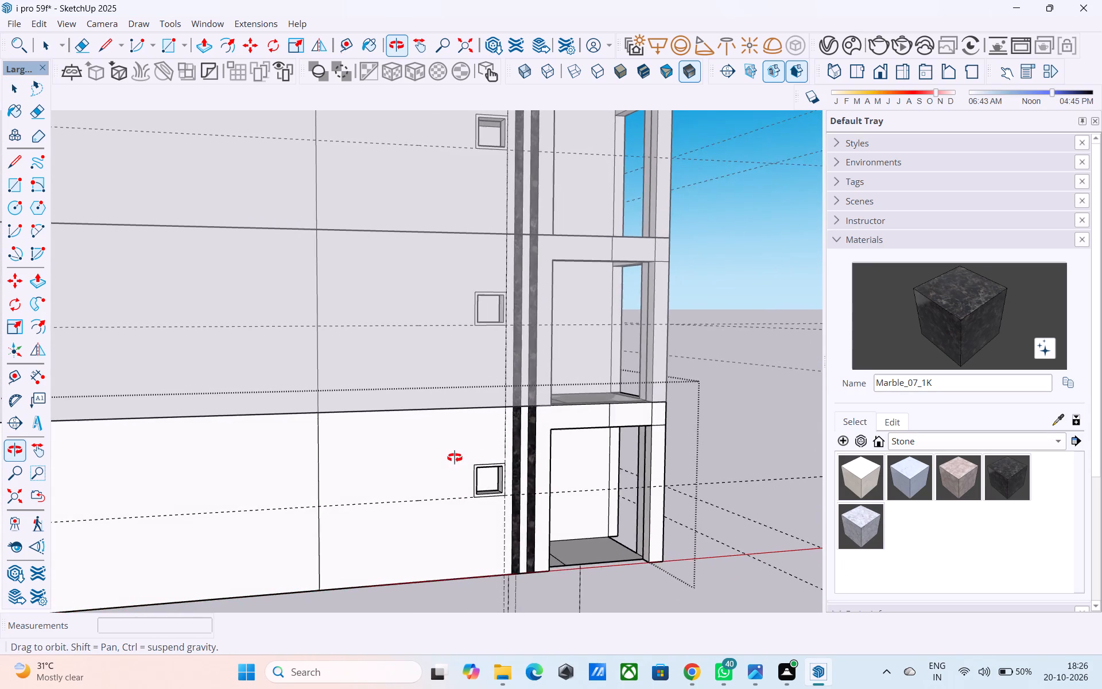
{"action": "middle_click_drag", "start_coordinate": [455, 458], "coordinate": [452, 456]}
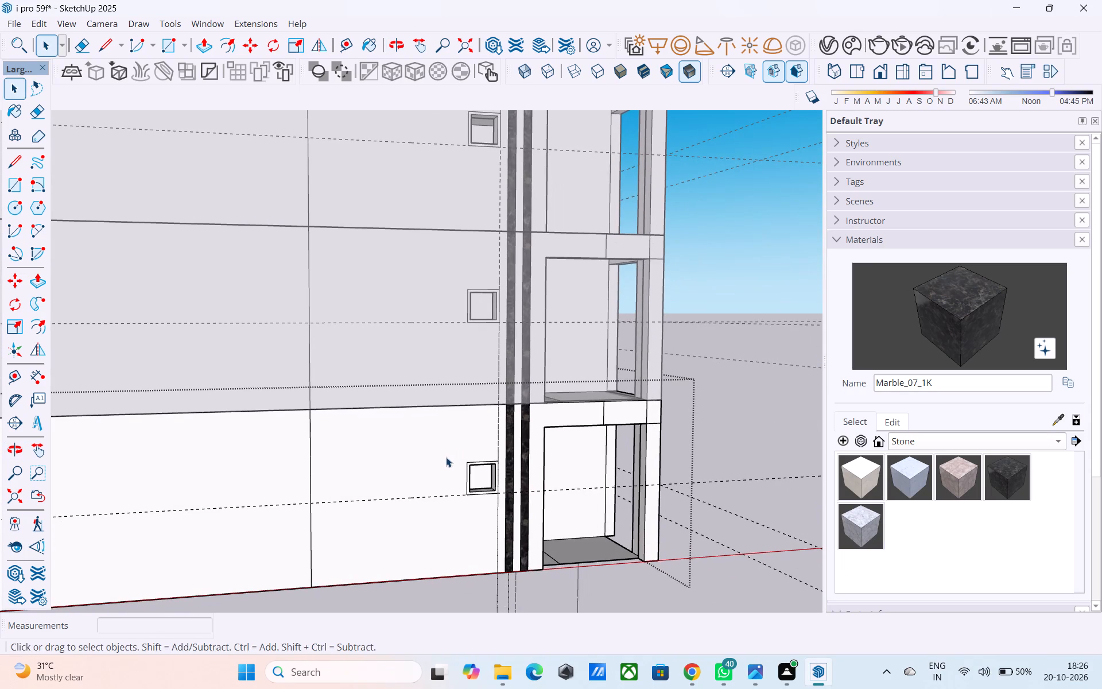
{"action": "middle_click_drag", "start_coordinate": [425, 461], "coordinate": [425, 451]}
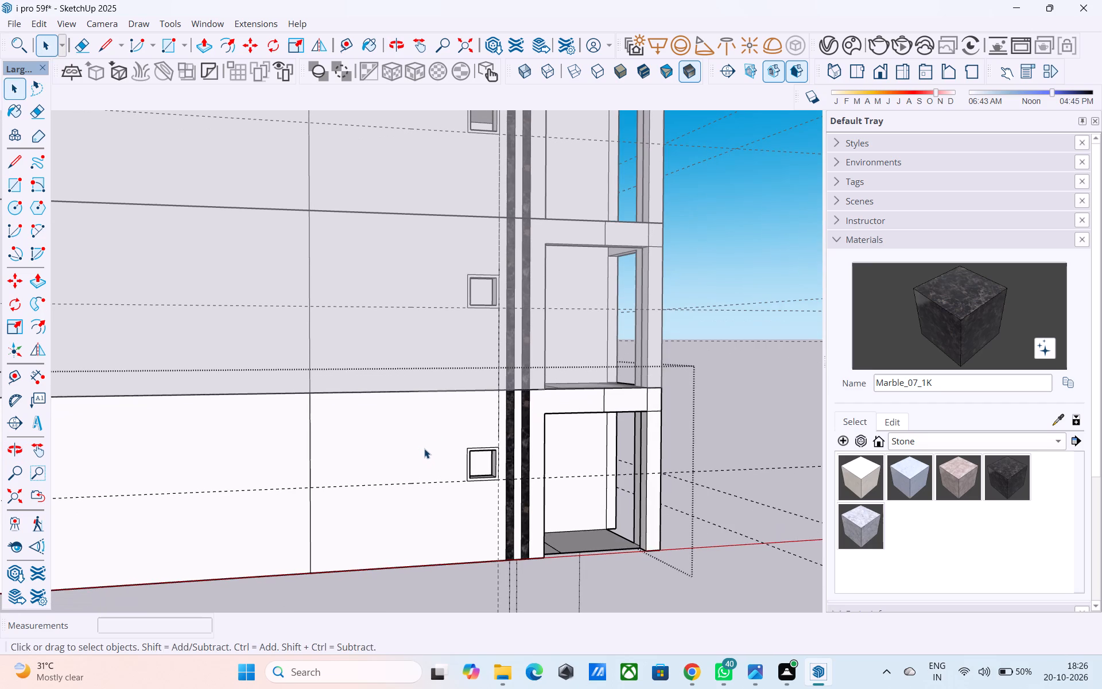
{"action": "scroll", "coordinate": [424, 448], "scroll_direction": "down", "scroll_amount": 2}
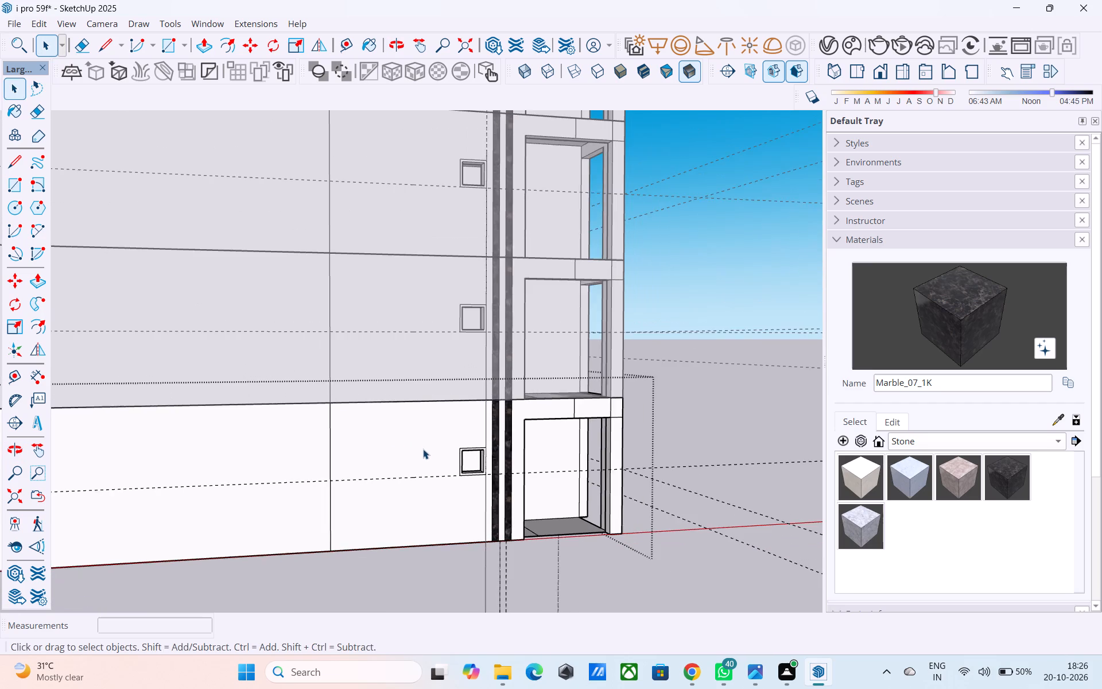
{"action": "middle_click_drag", "start_coordinate": [408, 448], "coordinate": [362, 478]}
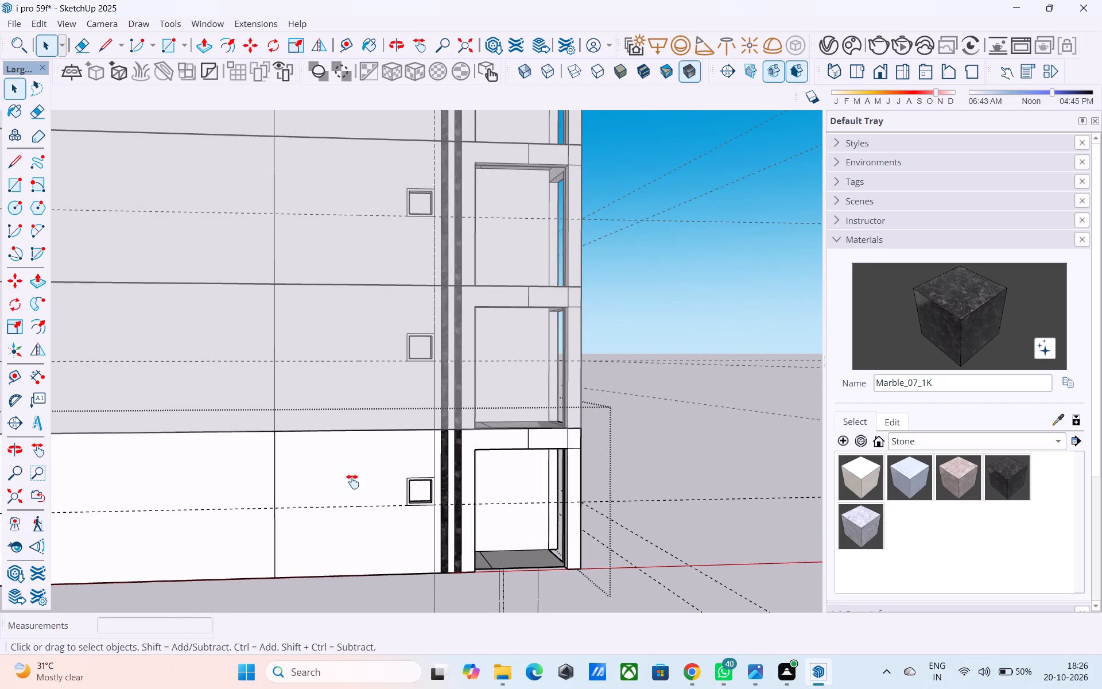
{"action": "middle_click_drag", "start_coordinate": [352, 482], "coordinate": [372, 463]}
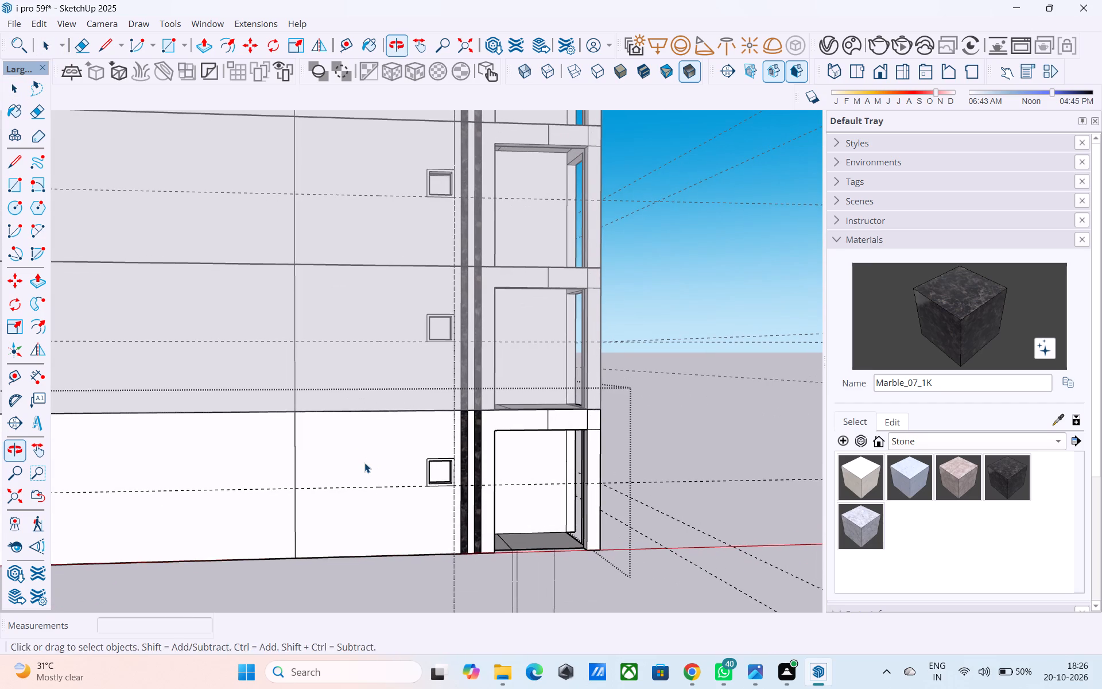
{"action": "middle_click_drag", "start_coordinate": [360, 459], "coordinate": [354, 458], "text": "shift"}
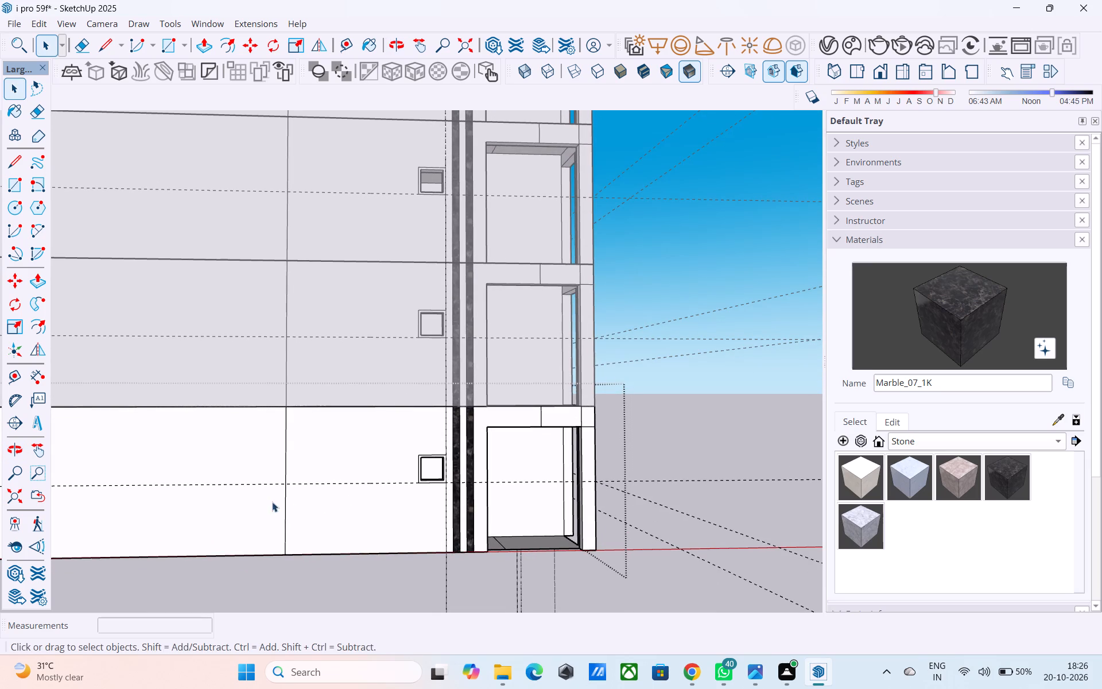
Copy the vertical dividing line on the blank facade 1' toward the small square window.
{"action": "left_click", "coordinate": [286, 509]}
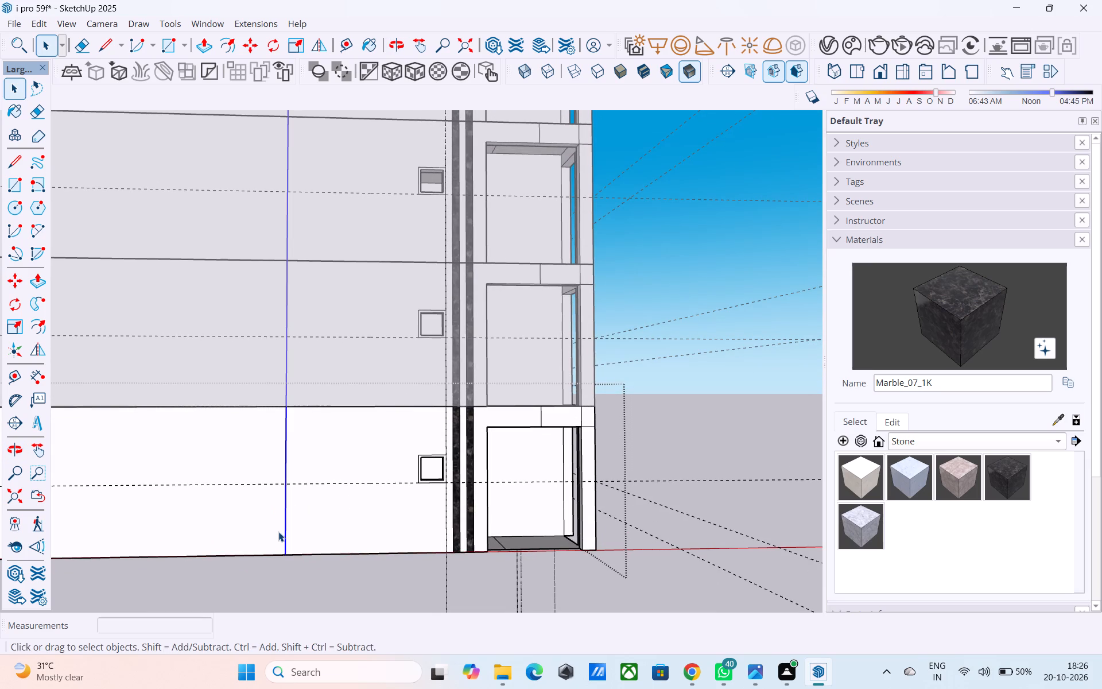
{"action": "key", "text": "m"}
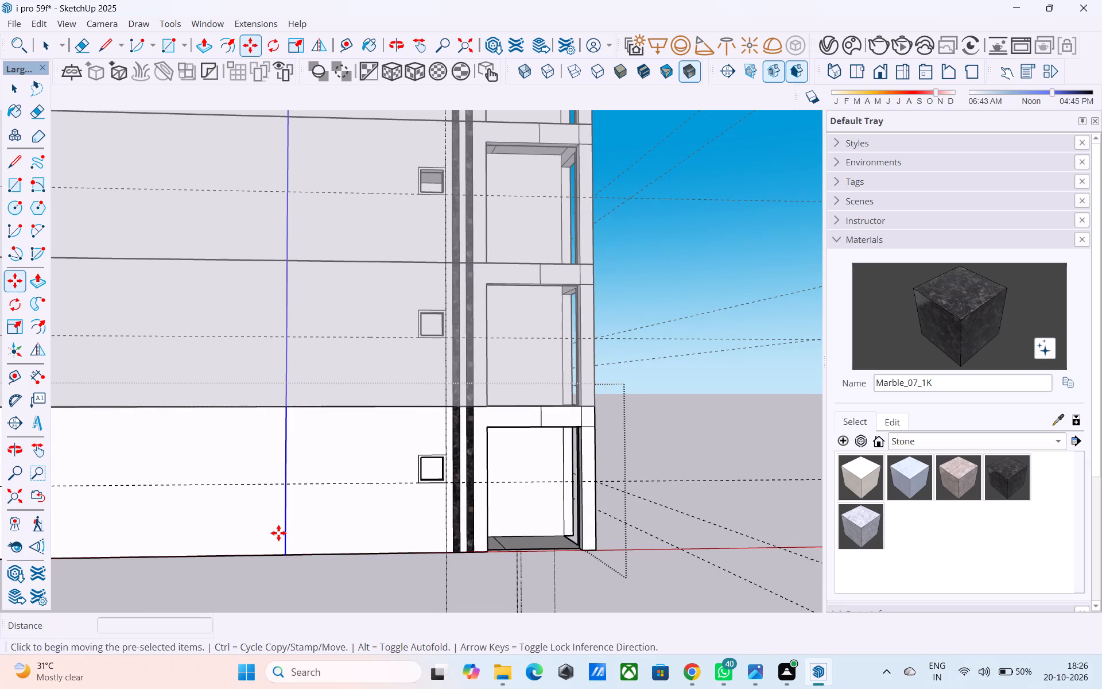
{"action": "left_click", "coordinate": [280, 555]}
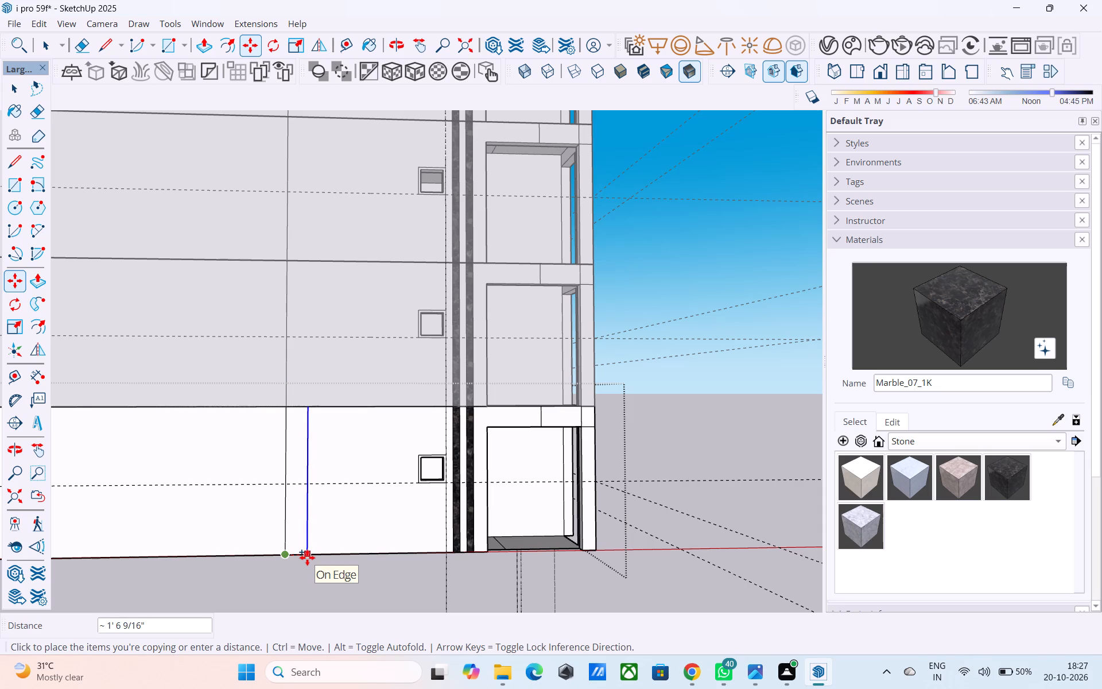
{"action": "type", "text": "1'"}
{"action": "key", "text": "Return"}
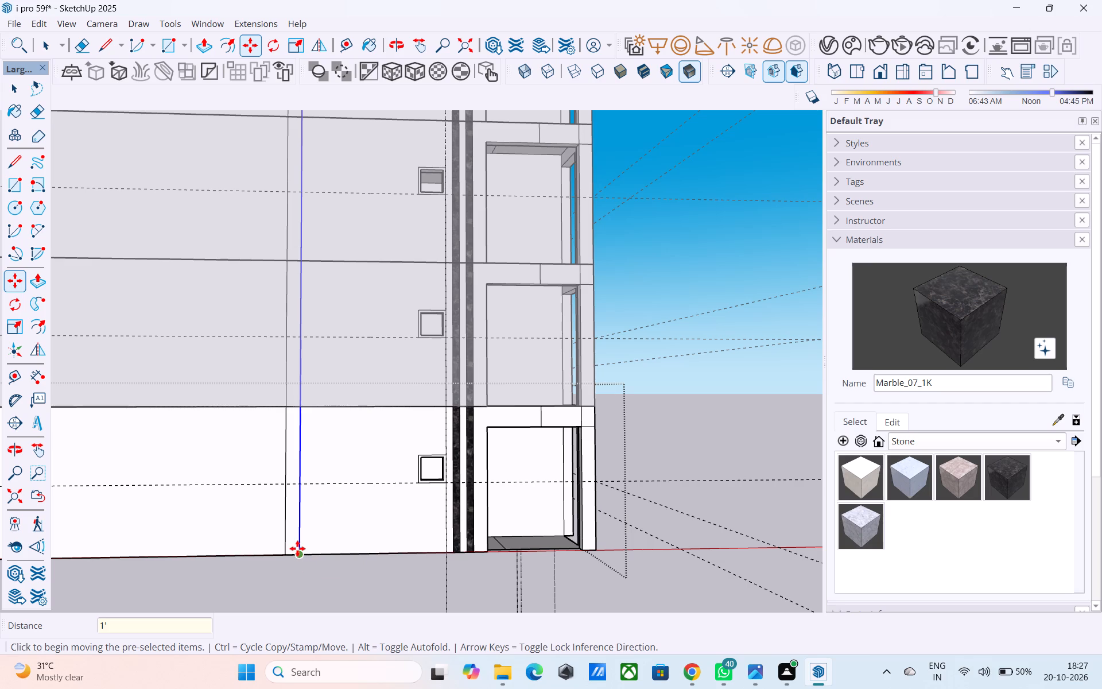
Copy the new vertical line another 2' along the facade's bottom edge toward the small square window.
{"action": "scroll", "coordinate": [301, 549], "scroll_direction": "up", "scroll_amount": 4}
{"action": "scroll", "coordinate": [302, 549], "scroll_direction": "down", "scroll_amount": 1}
{"action": "left_click", "coordinate": [297, 552]}
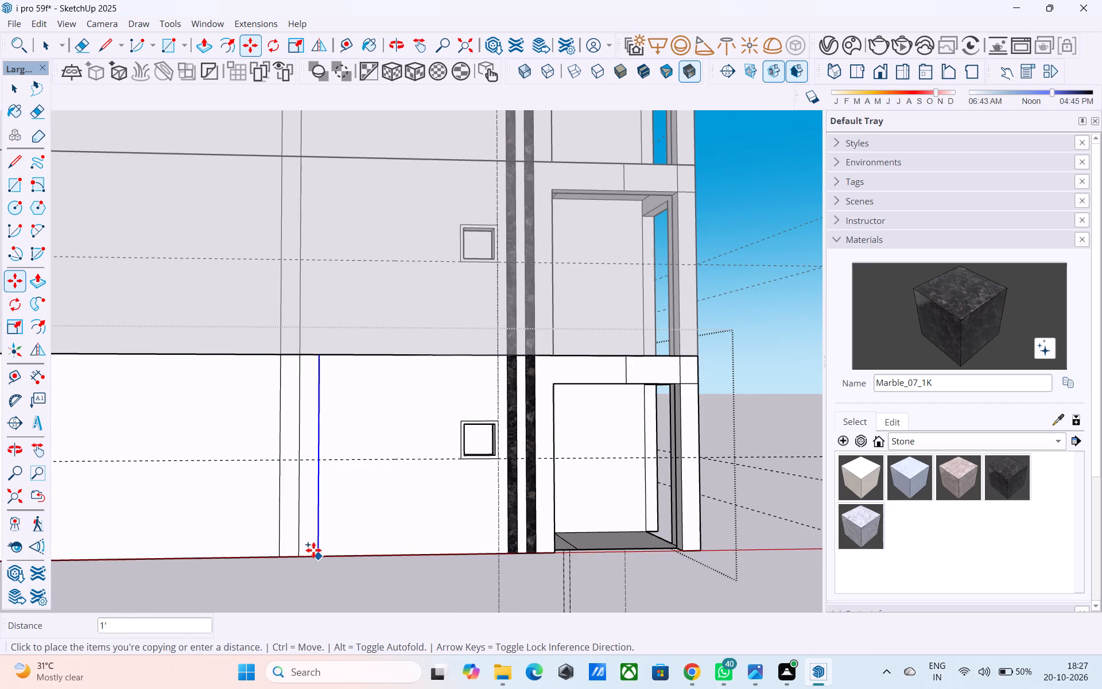
{"action": "type", "text": "2'"}
{"action": "key", "text": "Return"}
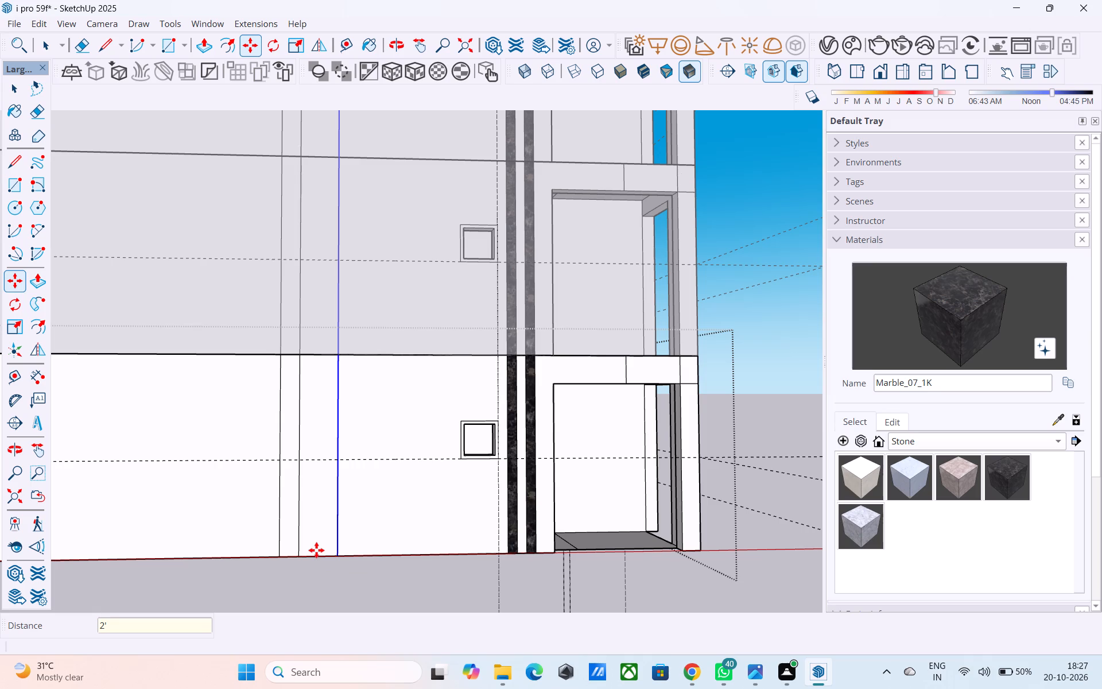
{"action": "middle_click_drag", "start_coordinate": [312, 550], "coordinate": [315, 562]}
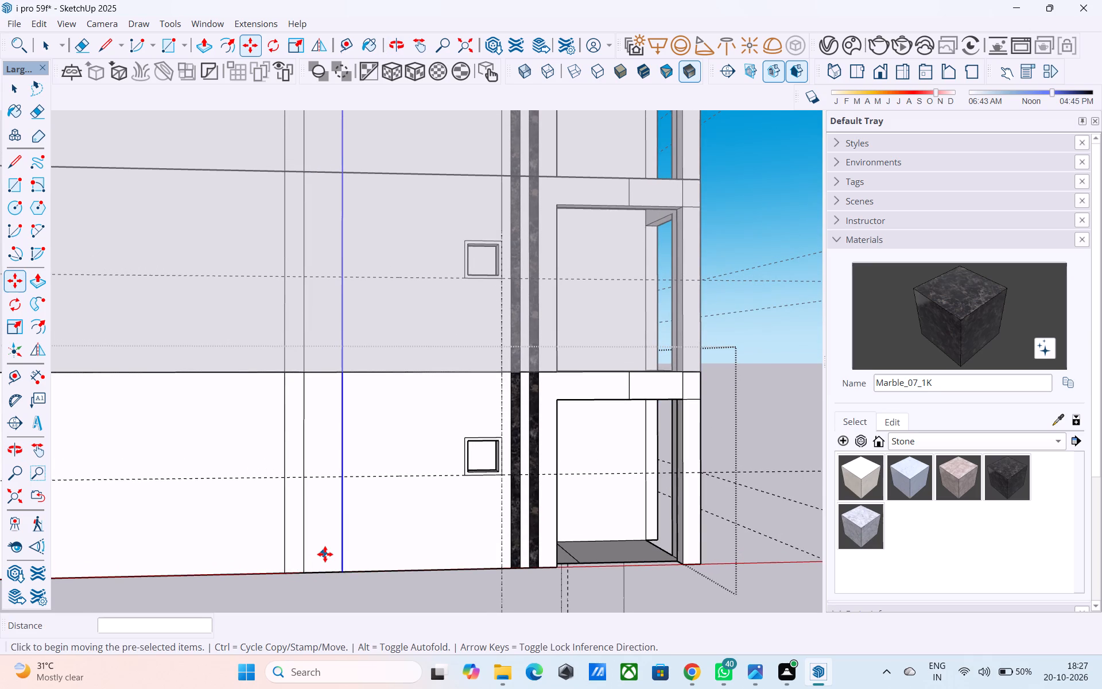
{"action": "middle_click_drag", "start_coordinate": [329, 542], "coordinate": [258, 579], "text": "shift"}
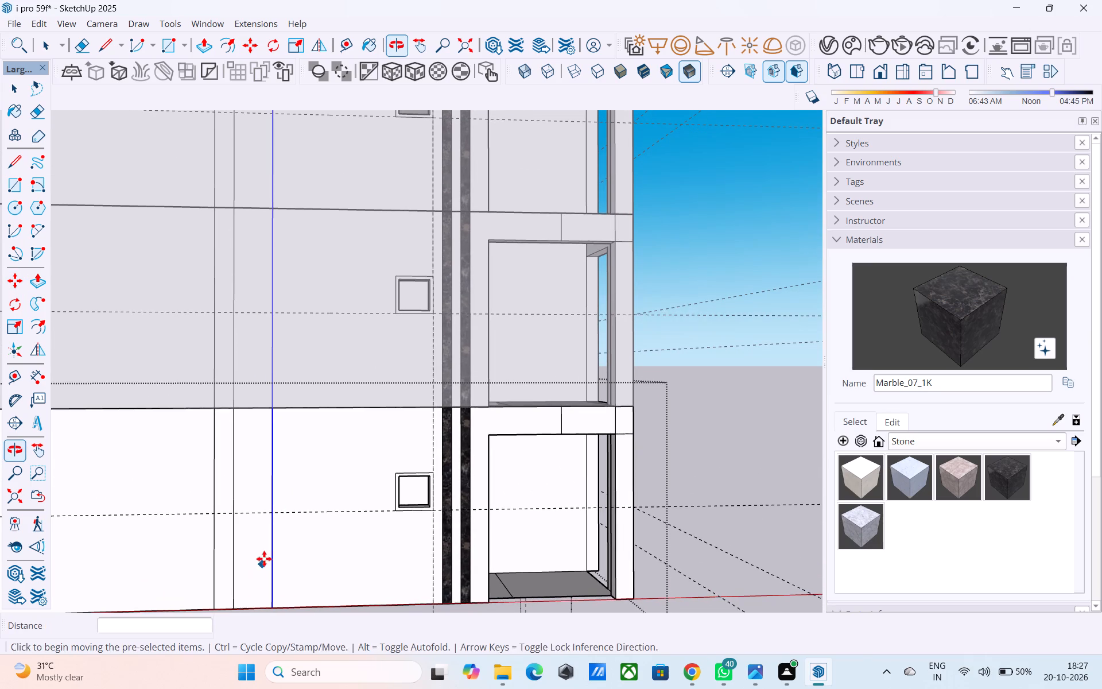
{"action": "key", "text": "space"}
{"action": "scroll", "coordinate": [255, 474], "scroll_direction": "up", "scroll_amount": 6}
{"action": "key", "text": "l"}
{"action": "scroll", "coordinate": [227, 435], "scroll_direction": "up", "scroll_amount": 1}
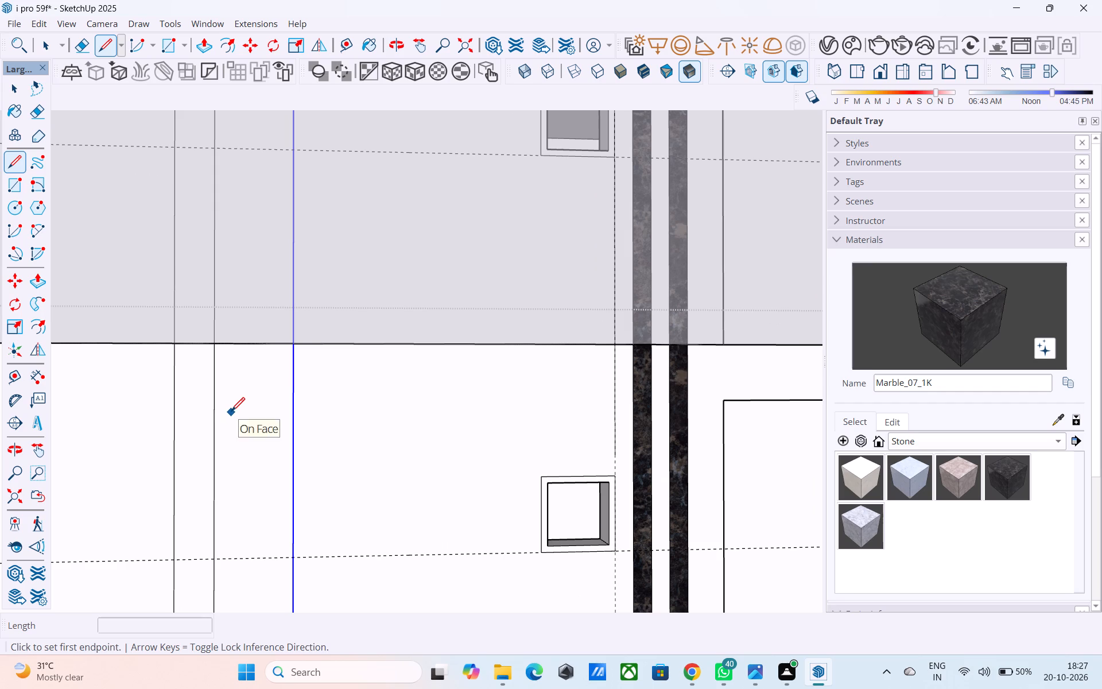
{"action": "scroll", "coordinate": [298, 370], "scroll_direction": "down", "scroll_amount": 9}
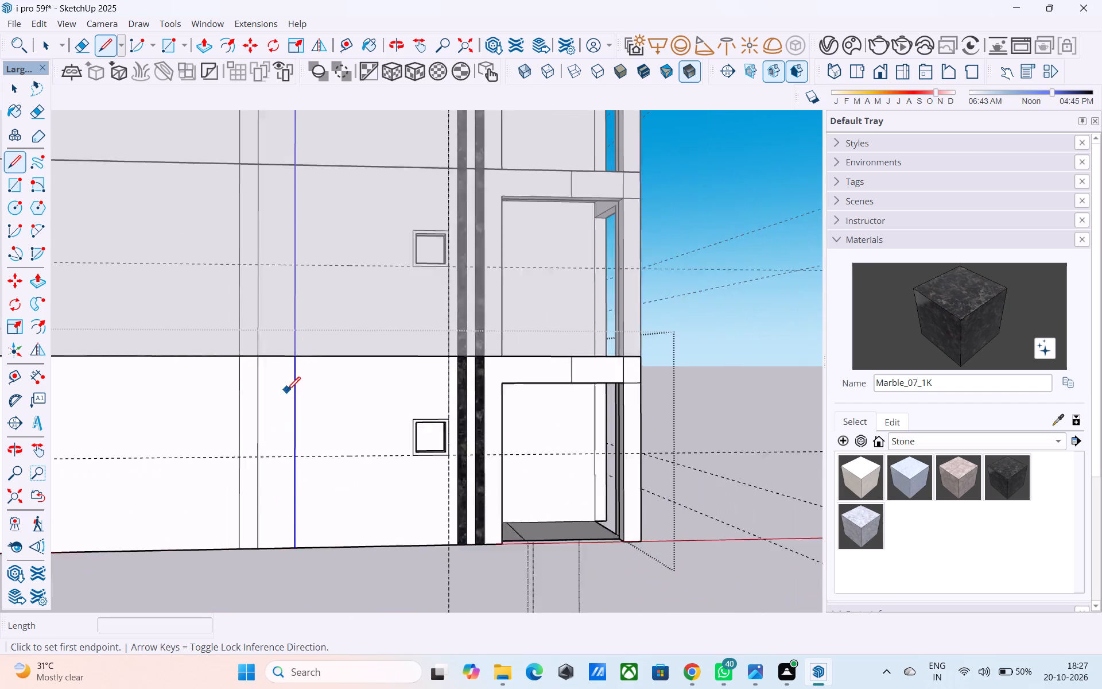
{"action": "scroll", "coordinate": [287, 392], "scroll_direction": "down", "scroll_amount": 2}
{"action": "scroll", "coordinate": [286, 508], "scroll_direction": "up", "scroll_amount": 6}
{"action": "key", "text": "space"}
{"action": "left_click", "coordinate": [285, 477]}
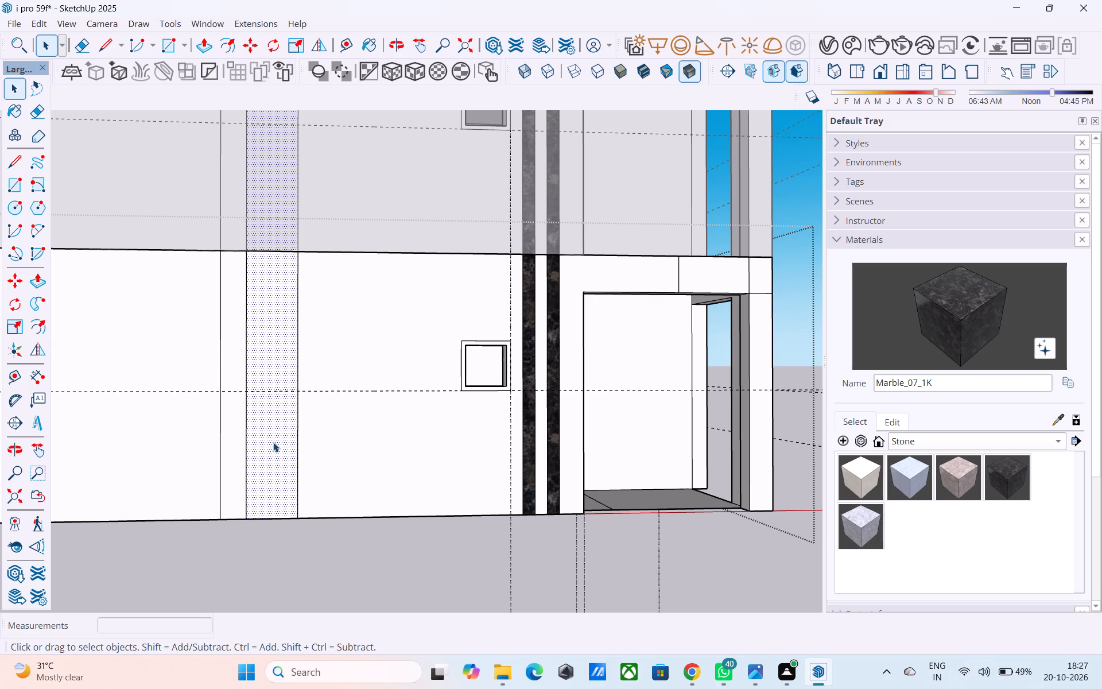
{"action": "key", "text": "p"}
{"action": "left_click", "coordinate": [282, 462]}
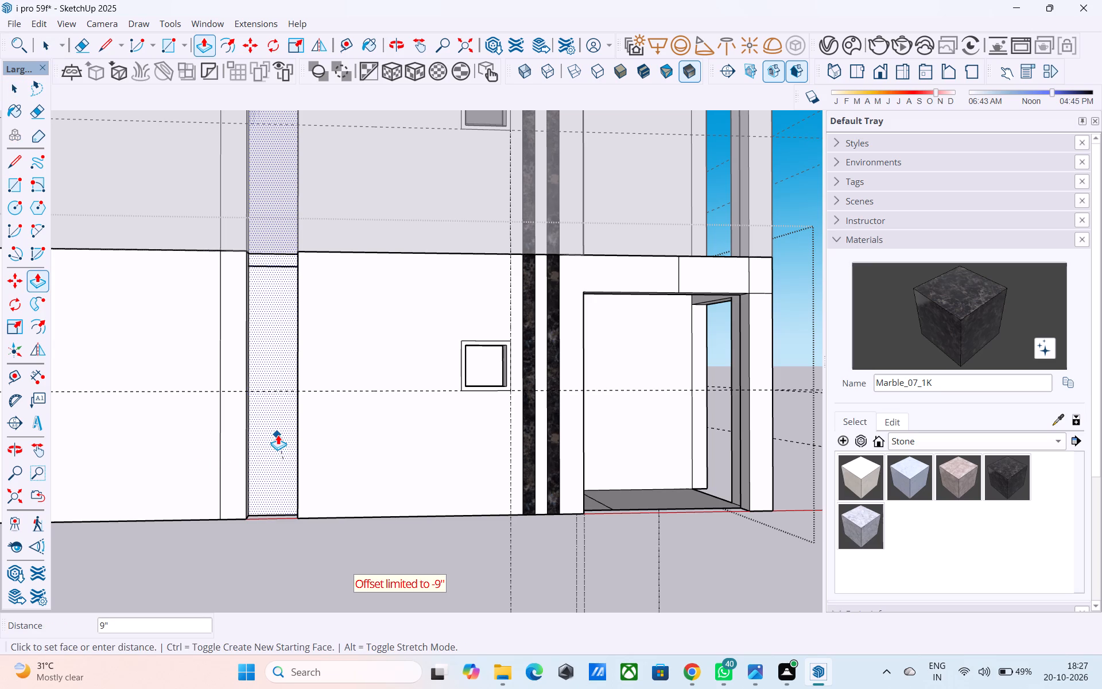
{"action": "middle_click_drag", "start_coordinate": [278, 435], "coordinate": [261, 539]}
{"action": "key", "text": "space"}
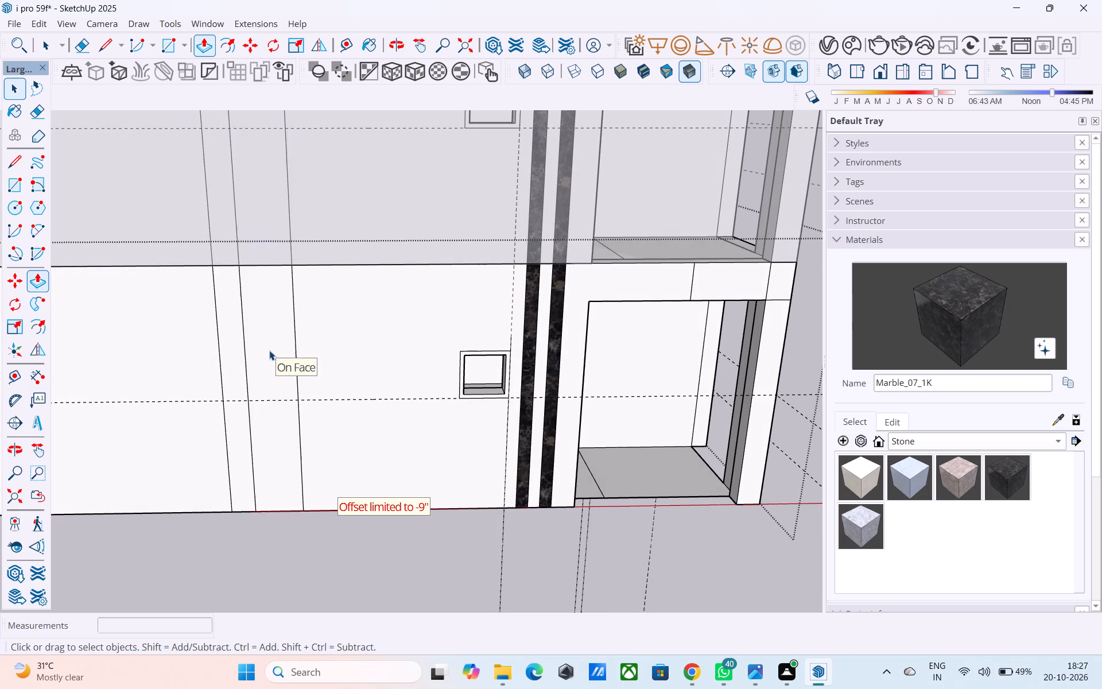
Draw a 2' horizontal line between the two vertical lines nearest the small square window, just above the ground-storey facade's bottom edge.
{"action": "scroll", "coordinate": [269, 350], "scroll_direction": "up", "scroll_amount": 4}
{"action": "scroll", "coordinate": [269, 350], "scroll_direction": "down", "scroll_amount": 3}
{"action": "middle_click_drag", "start_coordinate": [269, 350], "coordinate": [226, 413], "text": "shift"}
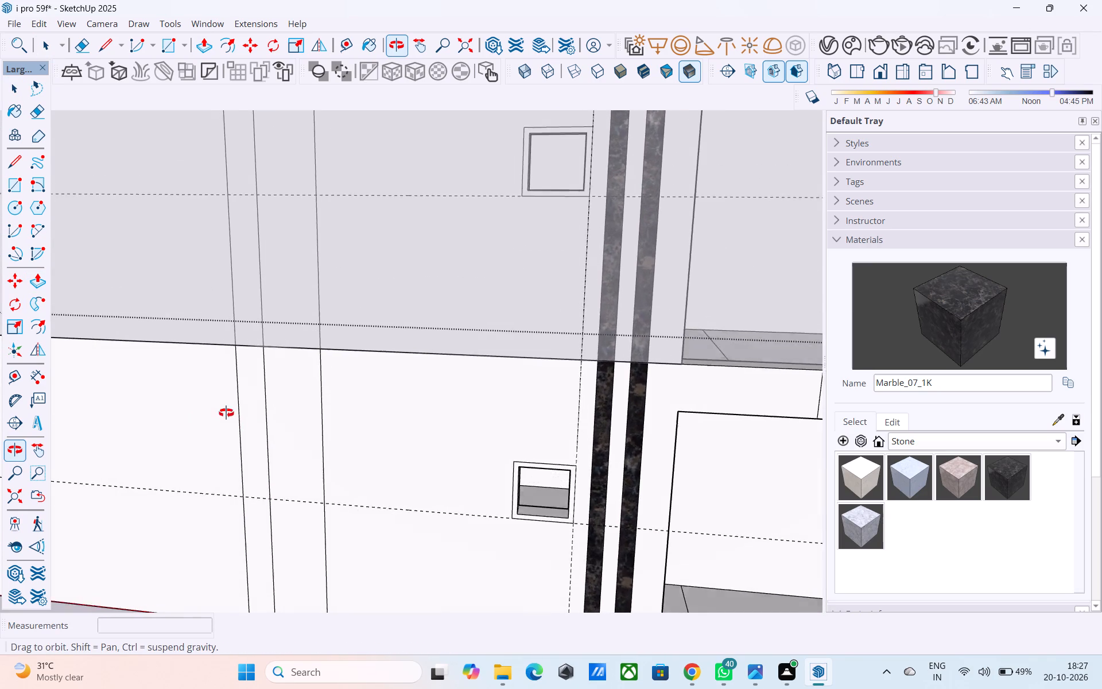
{"action": "middle_click_drag", "start_coordinate": [226, 413], "coordinate": [227, 408], "text": "shift"}
{"action": "middle_click_drag", "start_coordinate": [305, 462], "coordinate": [304, 397], "text": "shift"}
{"action": "middle_click_drag", "start_coordinate": [304, 397], "coordinate": [312, 426], "text": "shift"}
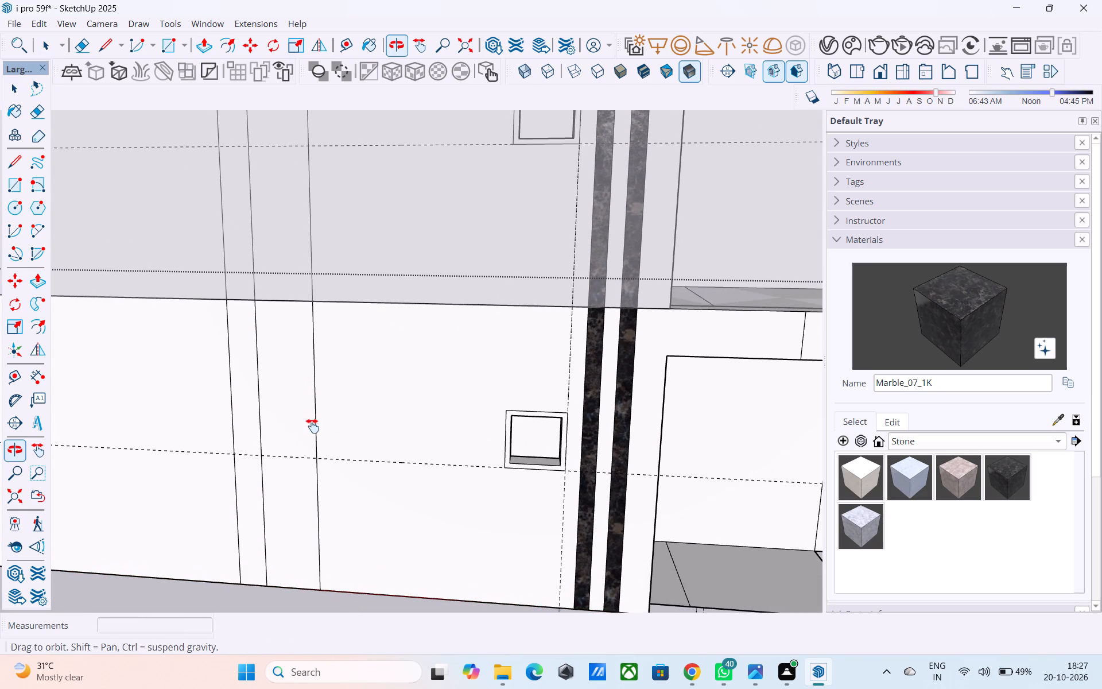
{"action": "middle_click_drag", "start_coordinate": [312, 426], "coordinate": [313, 446], "text": "shift"}
{"action": "middle_click_drag", "start_coordinate": [313, 446], "coordinate": [320, 358], "text": "shift"}
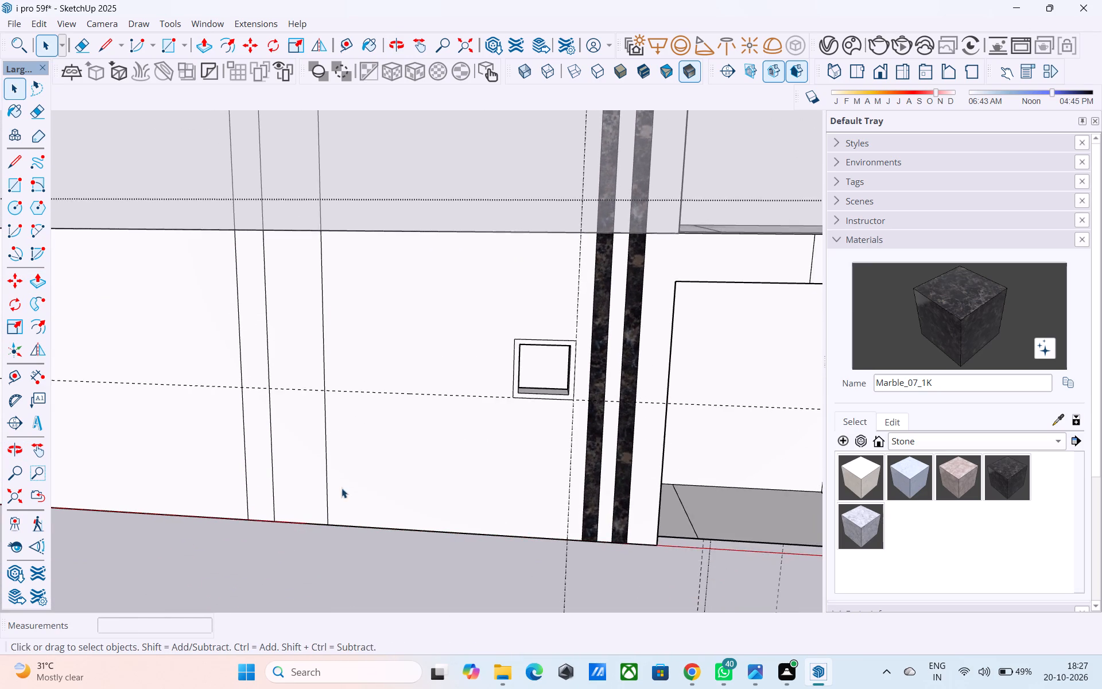
{"action": "scroll", "coordinate": [328, 510], "scroll_direction": "up", "scroll_amount": 1}
{"action": "key", "text": "l"}
{"action": "scroll", "coordinate": [326, 513], "scroll_direction": "up", "scroll_amount": 3}
{"action": "left_click", "coordinate": [325, 513]}
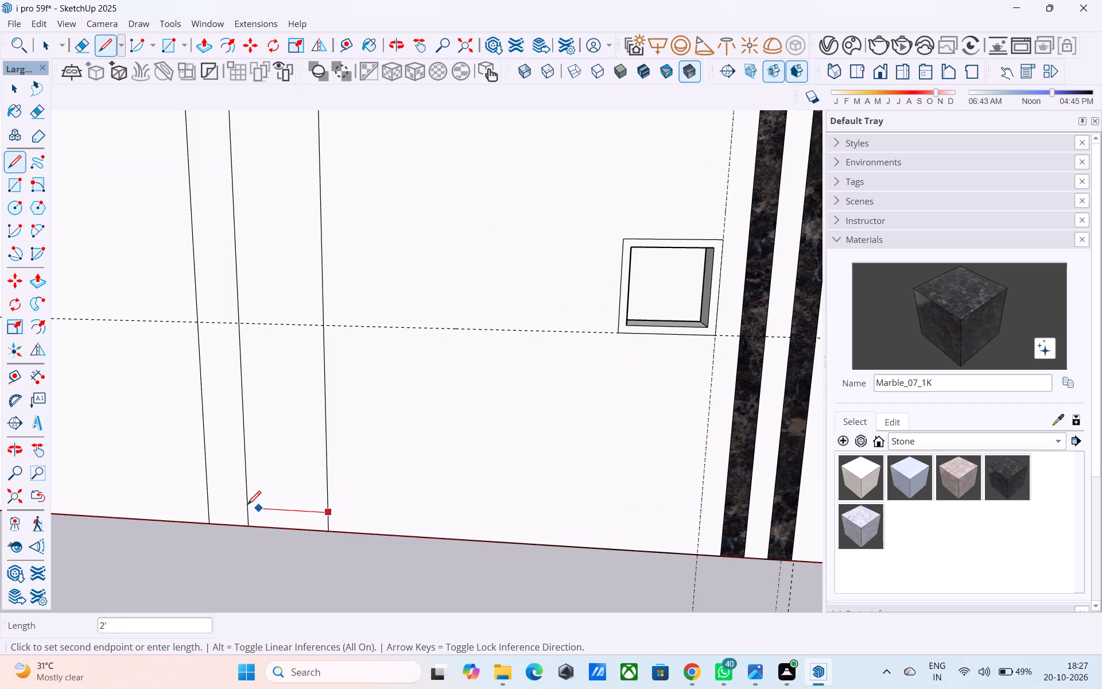
{"action": "left_click", "coordinate": [246, 506]}
{"action": "key", "text": "space"}
{"action": "scroll", "coordinate": [296, 480], "scroll_direction": "down", "scroll_amount": 8}
{"action": "scroll", "coordinate": [278, 442], "scroll_direction": "up", "scroll_amount": 3}
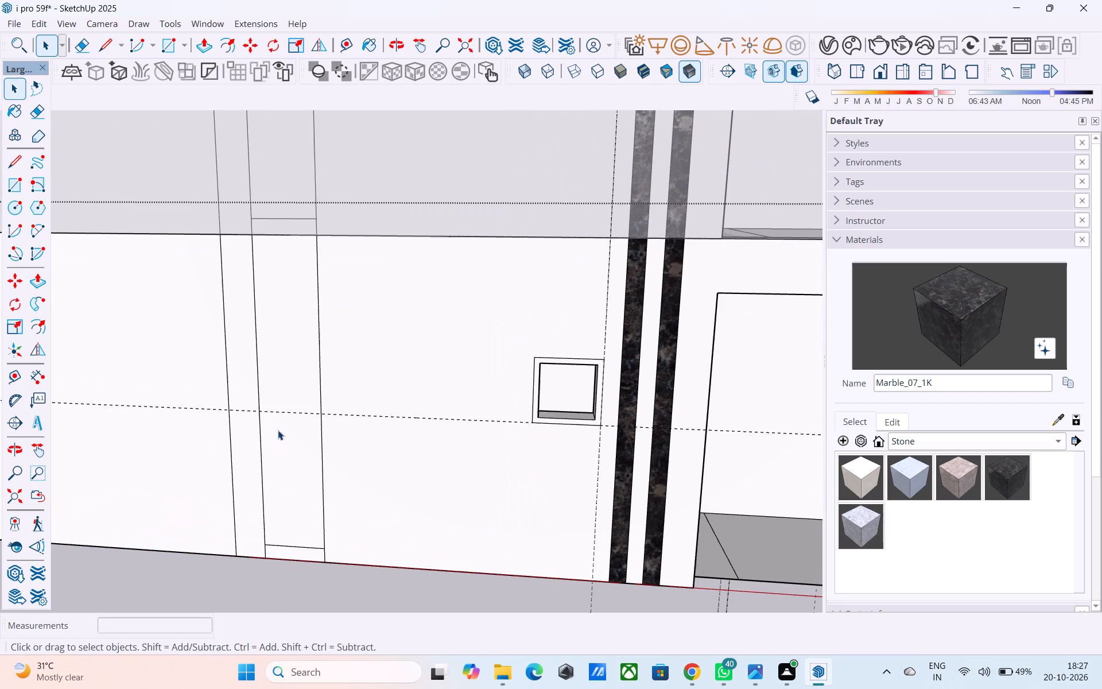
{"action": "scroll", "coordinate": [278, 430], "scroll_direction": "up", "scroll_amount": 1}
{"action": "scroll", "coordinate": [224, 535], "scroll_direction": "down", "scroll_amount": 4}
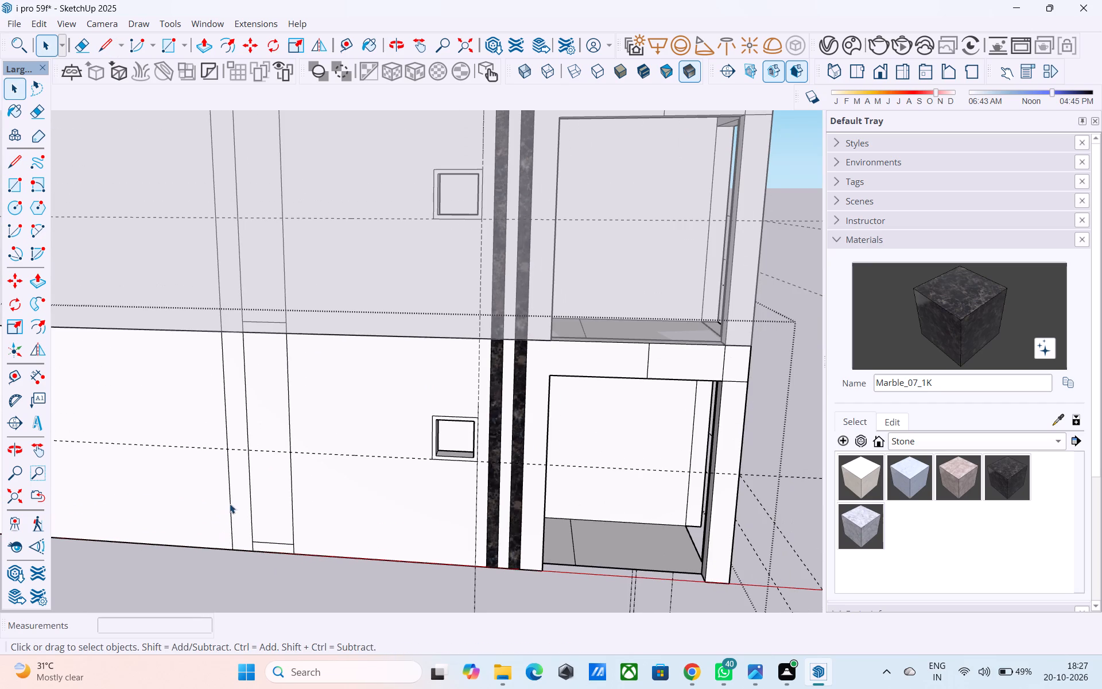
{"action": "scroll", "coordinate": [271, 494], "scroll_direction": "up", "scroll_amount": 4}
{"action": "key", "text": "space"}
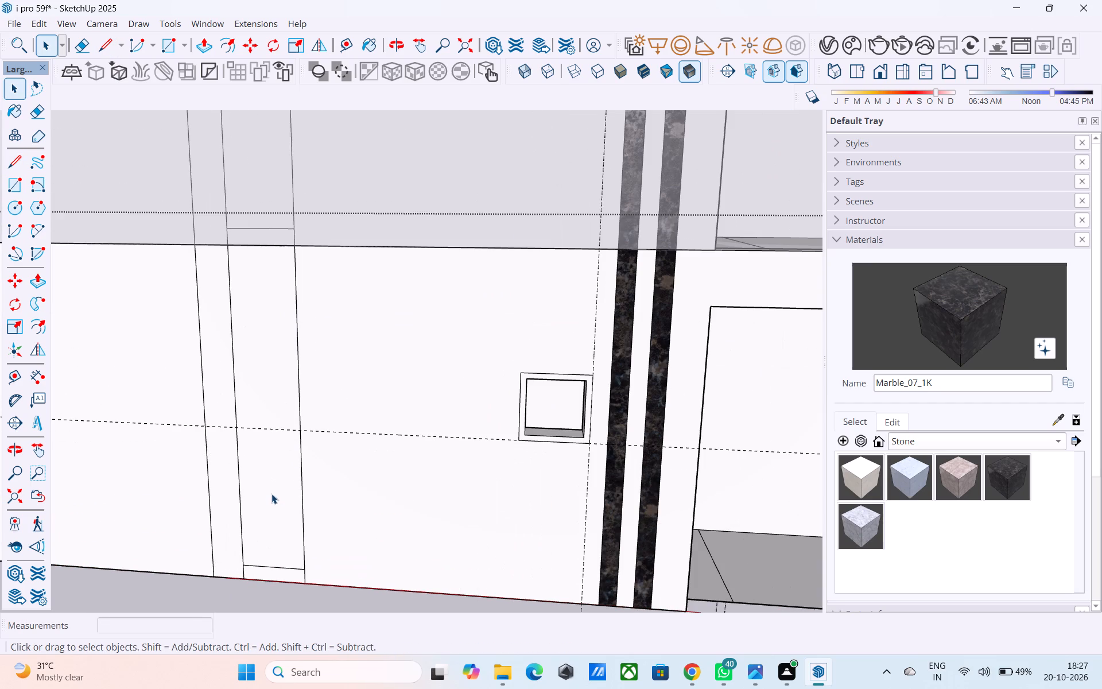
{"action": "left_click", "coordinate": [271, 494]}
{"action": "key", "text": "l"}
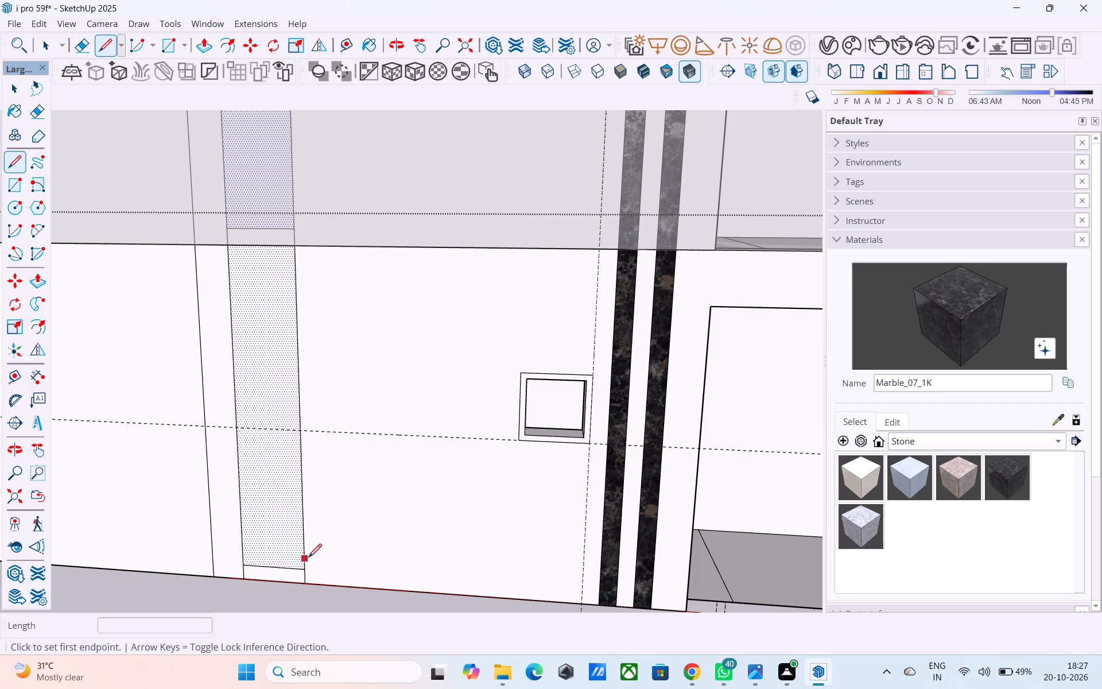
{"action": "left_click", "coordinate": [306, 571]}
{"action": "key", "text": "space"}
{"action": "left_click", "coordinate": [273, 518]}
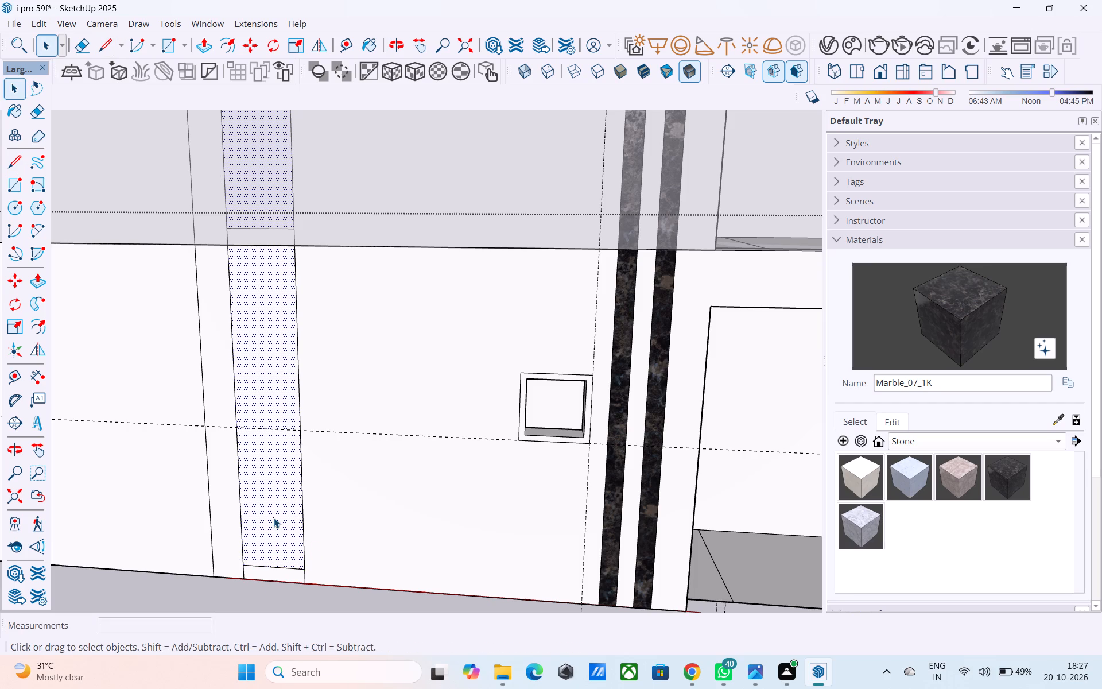
Copy the narrow panel's vertical edge nearest the small square window 1' towards that window.
{"action": "middle_click_drag", "start_coordinate": [274, 518], "coordinate": [371, 522]}
{"action": "scroll", "coordinate": [327, 564], "scroll_direction": "down", "scroll_amount": 1}
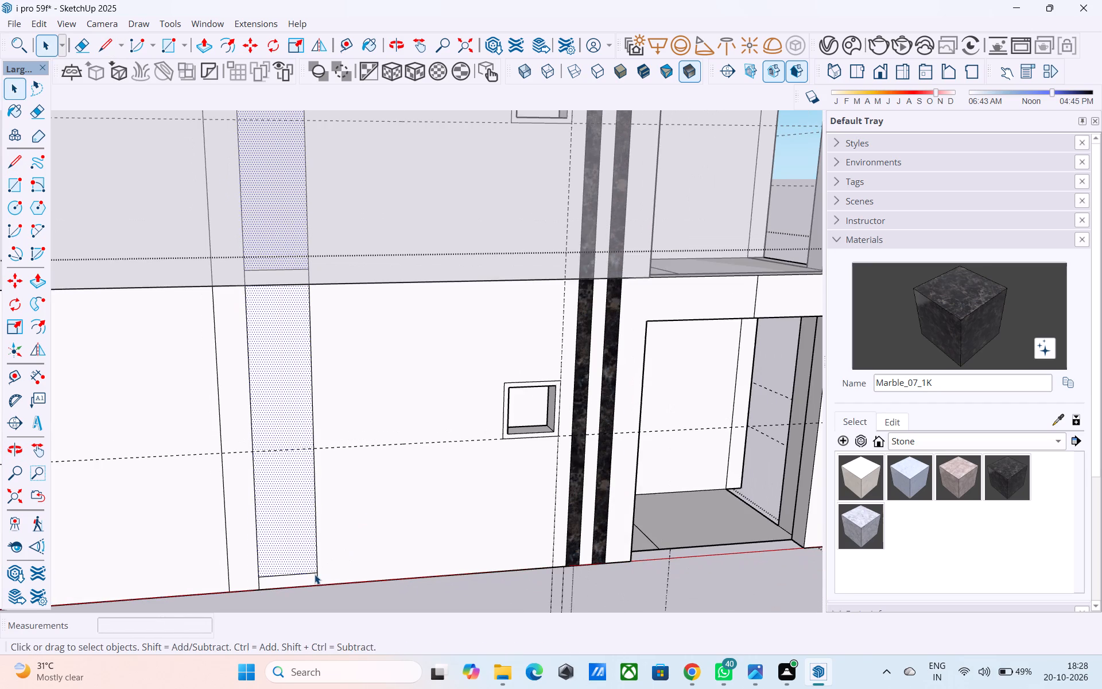
{"action": "scroll", "coordinate": [315, 574], "scroll_direction": "down", "scroll_amount": 1}
{"action": "left_click", "coordinate": [315, 557]}
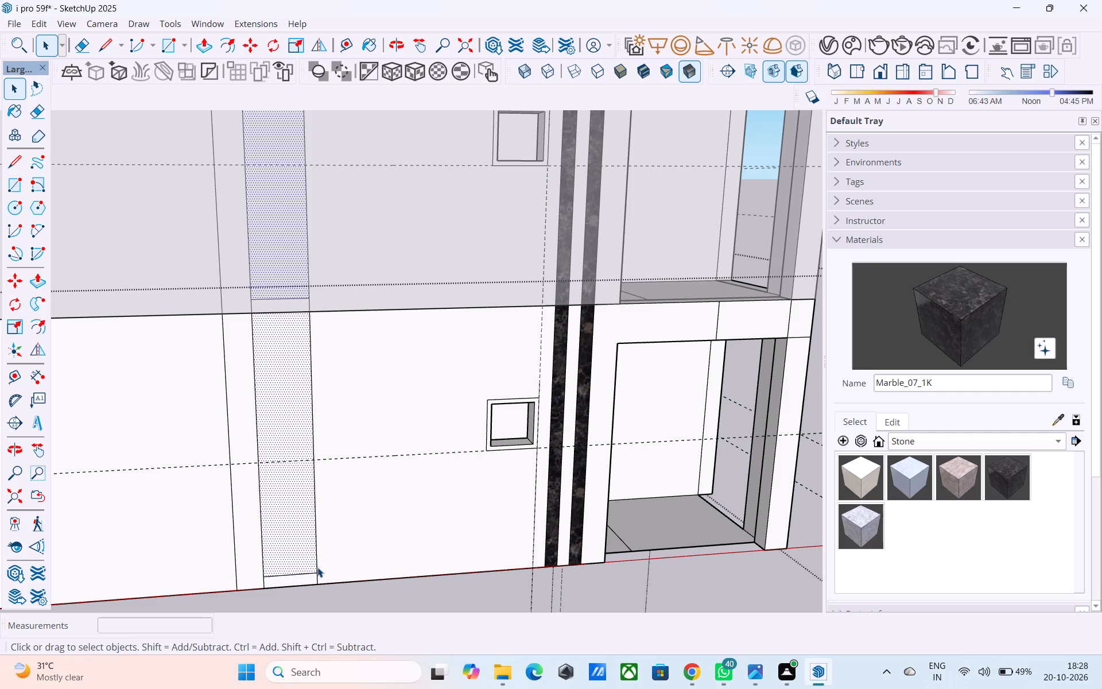
{"action": "left_click", "coordinate": [317, 567]}
{"action": "key", "text": "m"}
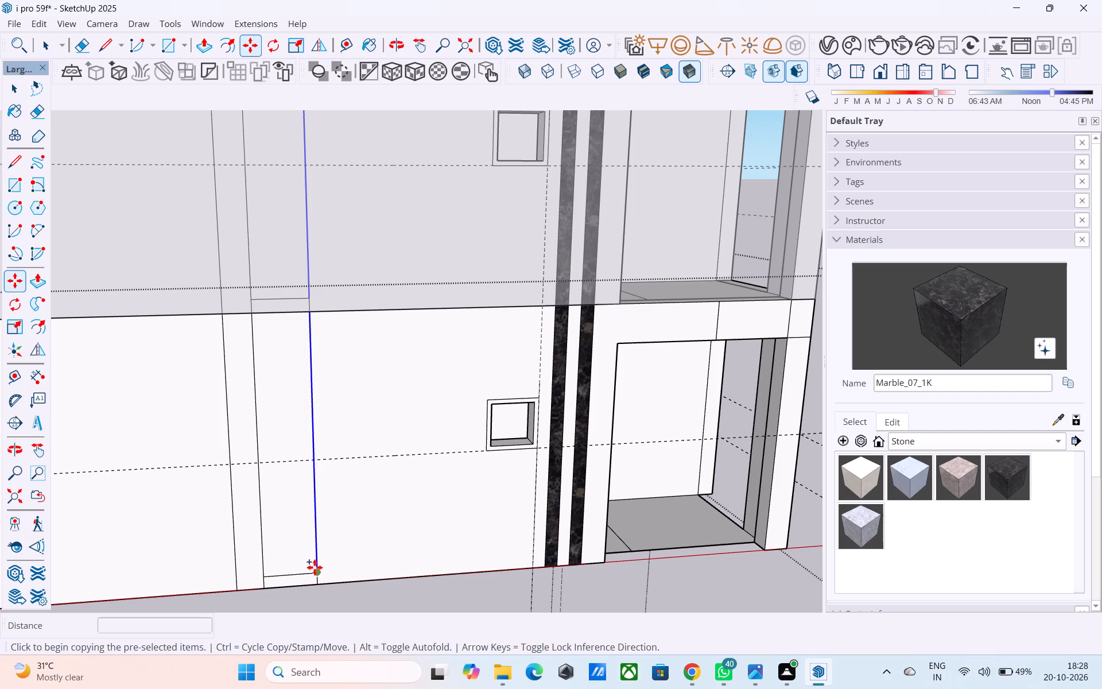
{"action": "left_click", "coordinate": [316, 572]}
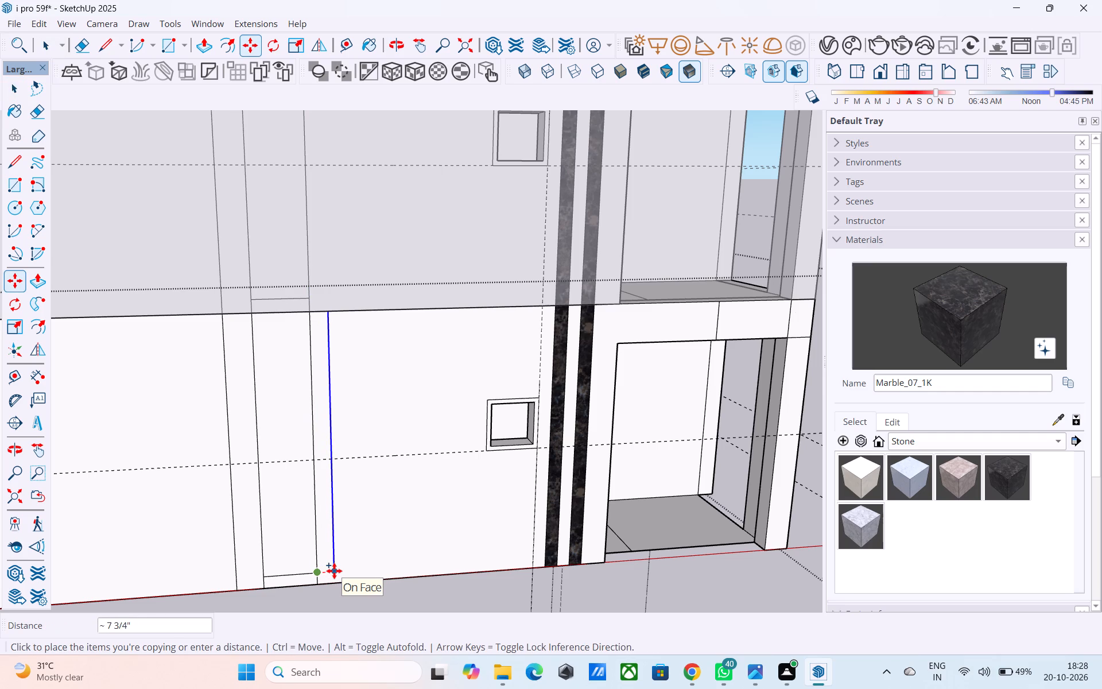
{"action": "type", "text": "1'"}
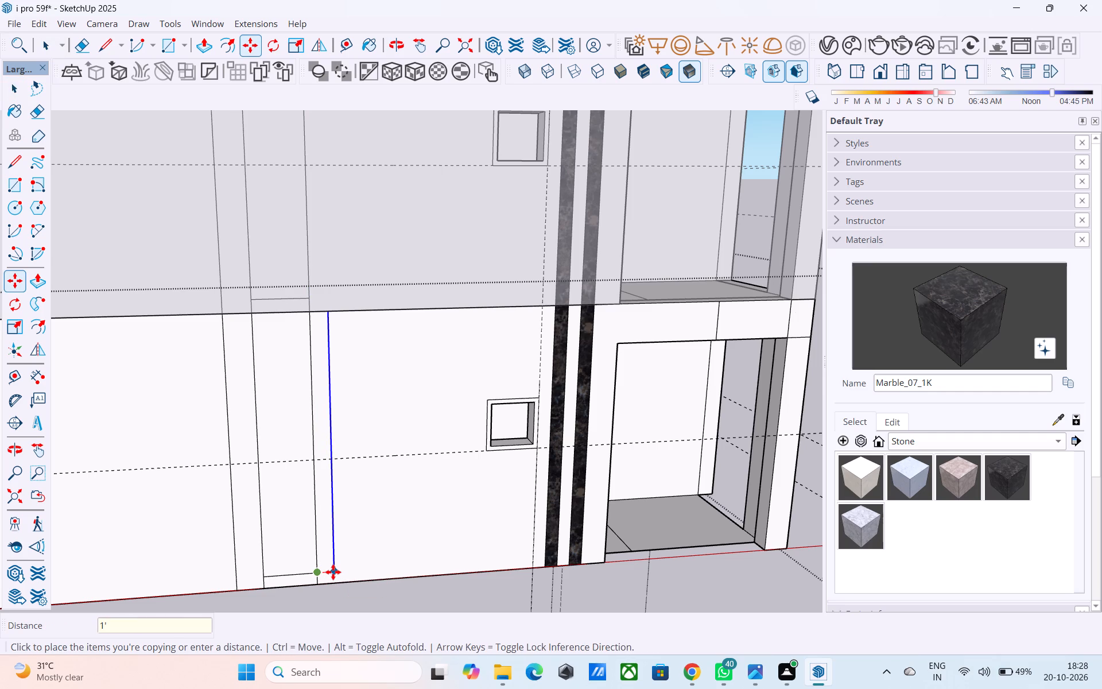
{"action": "key", "text": "Return"}
{"action": "key", "text": "space"}
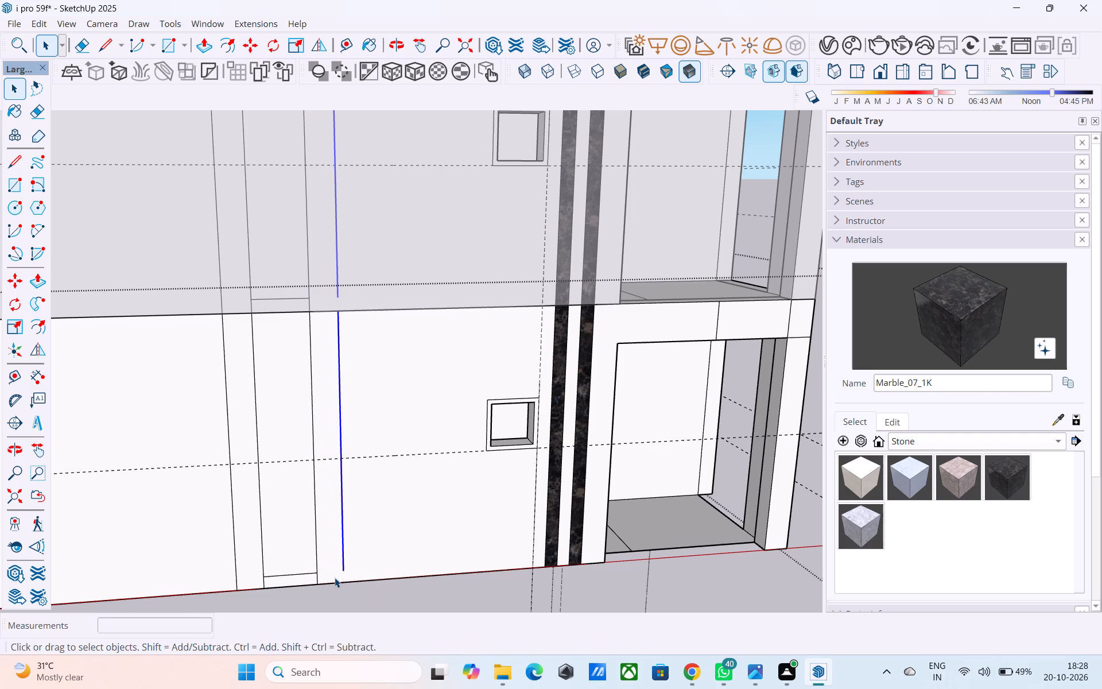
Draw a line from the copied edge's lower end to the panel's bottom line, extending the base of the outline.
{"action": "key", "text": "l"}
{"action": "scroll", "coordinate": [335, 578], "scroll_direction": "up", "scroll_amount": 3}
{"action": "left_click", "coordinate": [350, 567]}
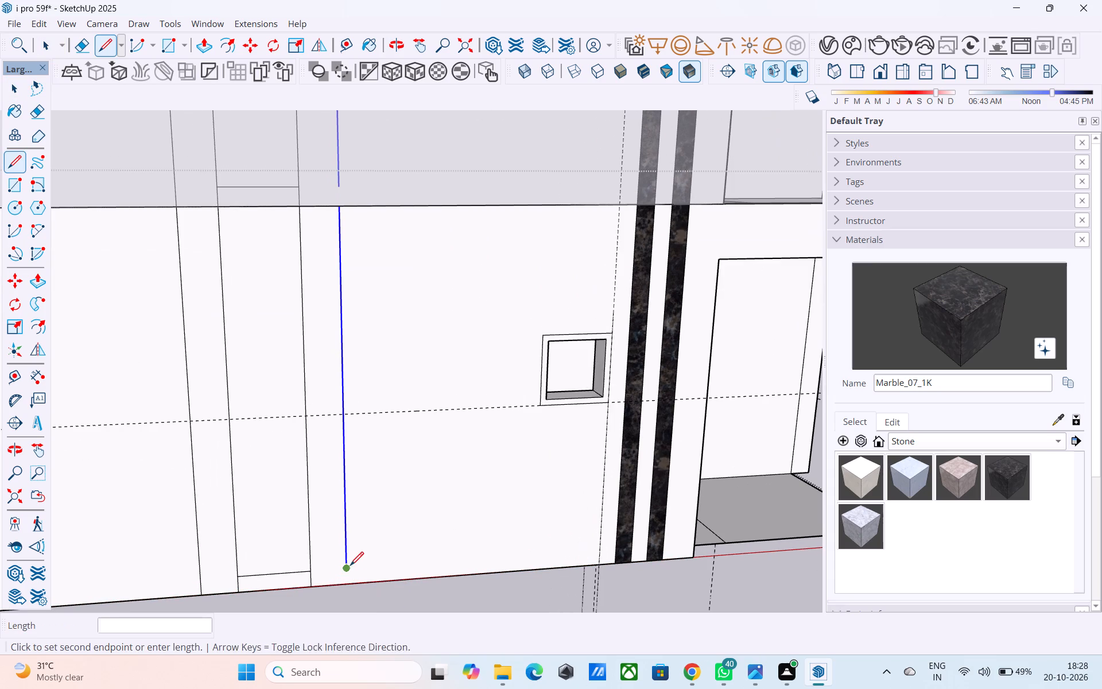
{"action": "left_click", "coordinate": [311, 576]}
{"action": "key", "text": "space"}
Erase the short edge stubs below the panel's bottom line, keeping the wall face intact.
{"action": "key", "text": "e"}
{"action": "scroll", "coordinate": [313, 579], "scroll_direction": "up", "scroll_amount": 3}
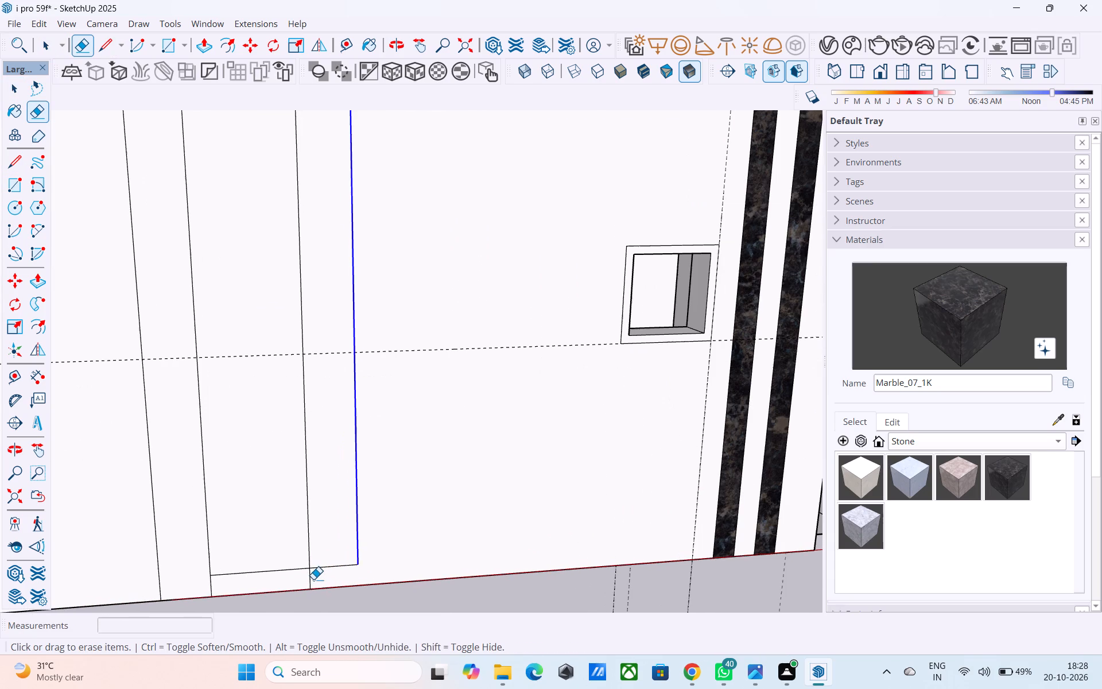
{"action": "left_click_drag", "start_coordinate": [313, 579], "coordinate": [300, 578]}
{"action": "left_click_drag", "start_coordinate": [207, 590], "coordinate": [193, 586]}
{"action": "left_click_drag", "start_coordinate": [219, 599], "coordinate": [208, 593]}
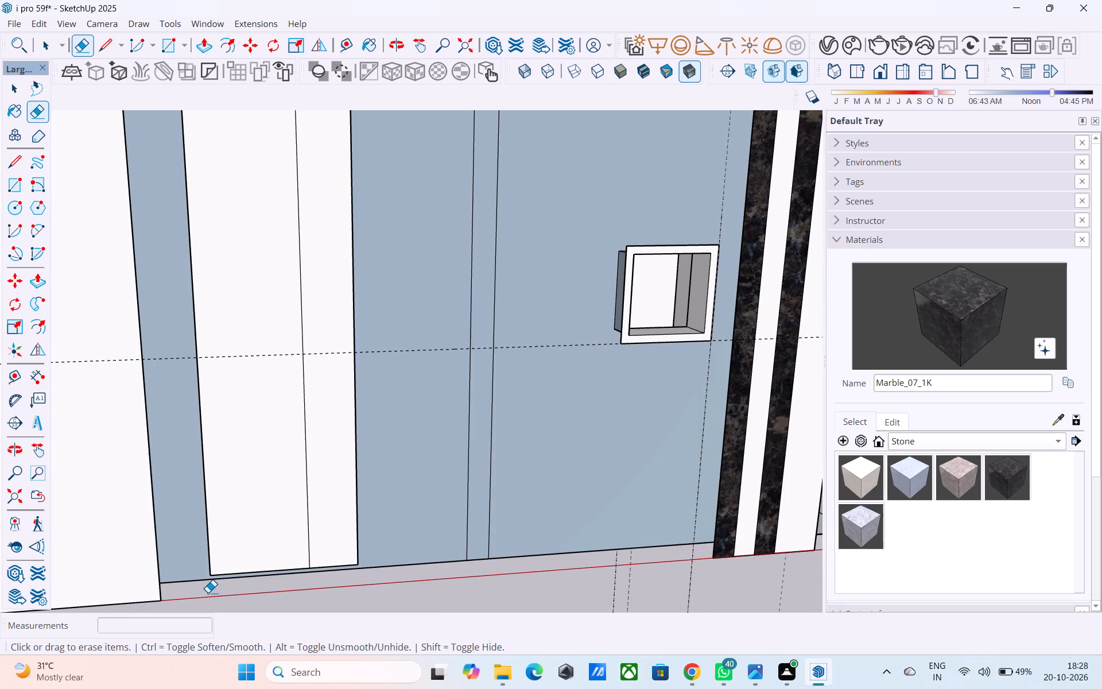
{"action": "key", "text": "ctrl+z"}
{"action": "scroll", "coordinate": [214, 590], "scroll_direction": "up", "scroll_amount": 4}
{"action": "left_click_drag", "start_coordinate": [214, 588], "coordinate": [207, 585]}
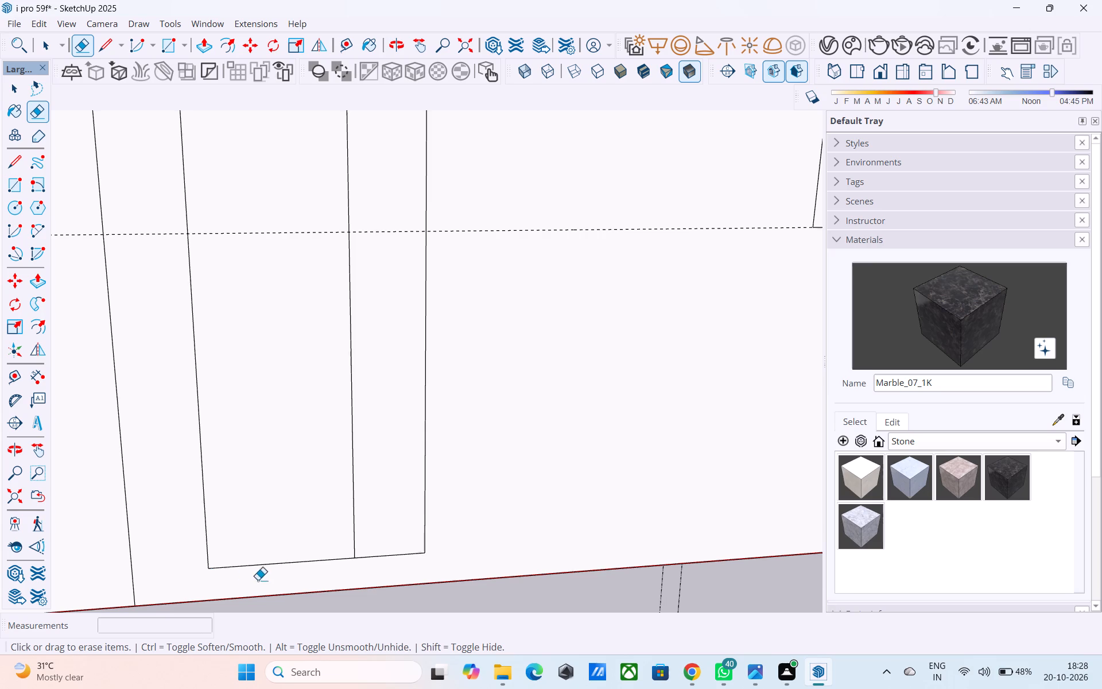
Erase the original vertical edge inside the widened panel so that it forms a single face.
{"action": "scroll", "coordinate": [267, 530], "scroll_direction": "down", "scroll_amount": 5}
{"action": "middle_click_drag", "start_coordinate": [258, 533], "coordinate": [234, 559]}
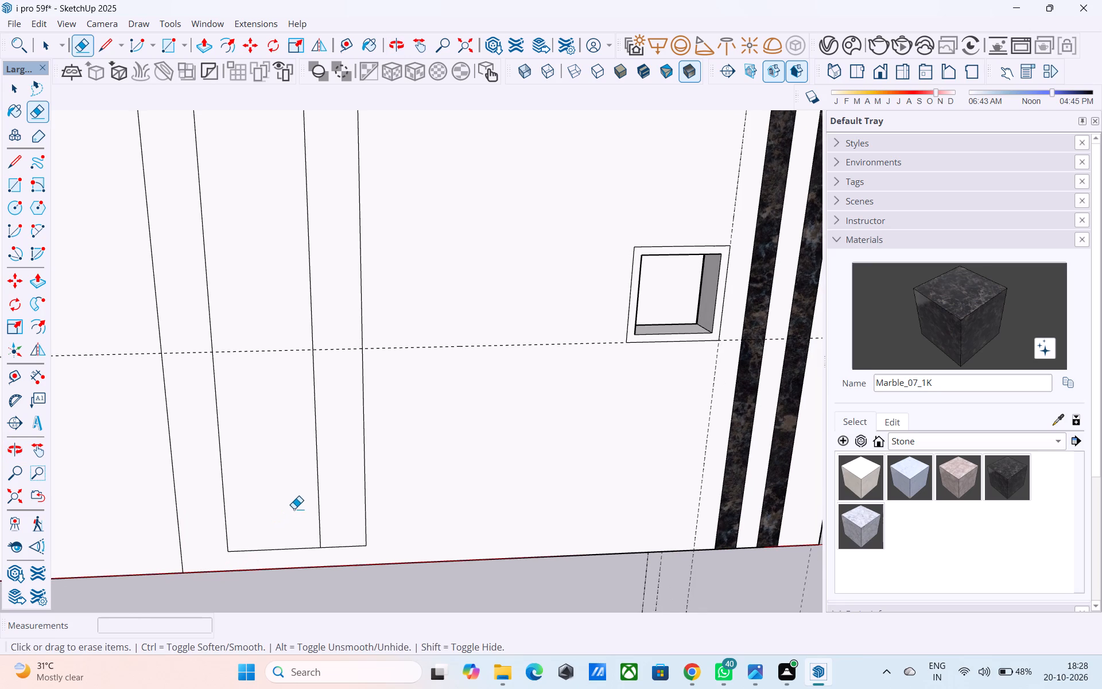
{"action": "middle_click_drag", "start_coordinate": [288, 501], "coordinate": [271, 521]}
{"action": "key", "text": "e"}
{"action": "left_click", "coordinate": [304, 496]}
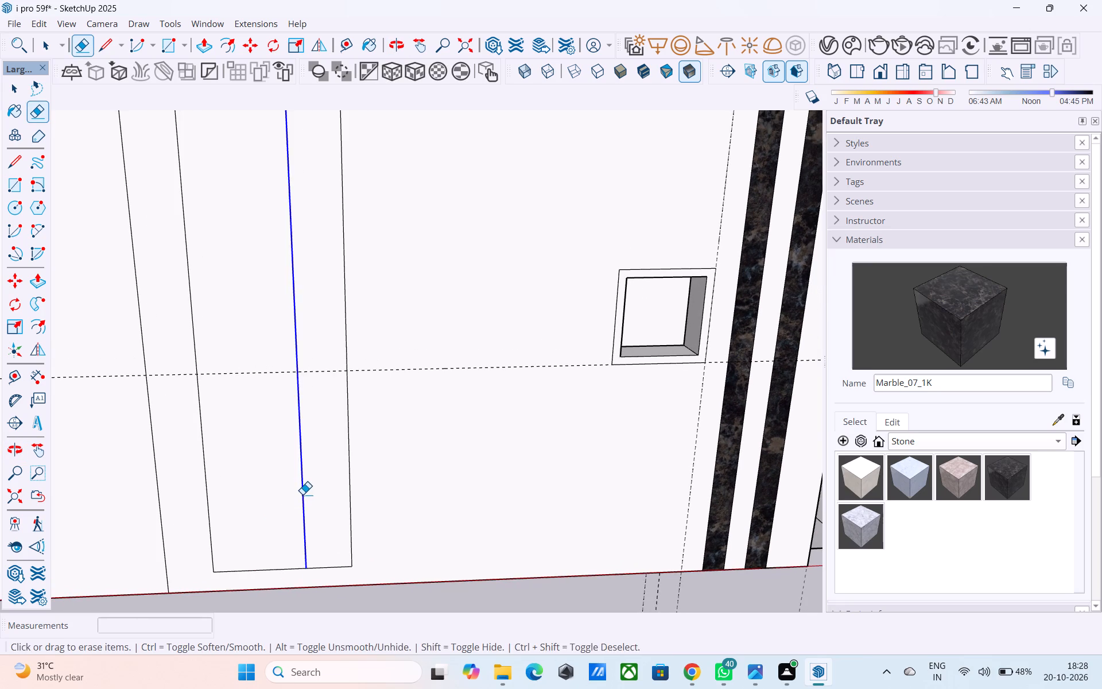
{"action": "scroll", "coordinate": [297, 503], "scroll_direction": "down", "scroll_amount": 4}
{"action": "middle_click_drag", "start_coordinate": [294, 506], "coordinate": [298, 479]}
{"action": "key", "text": "space"}
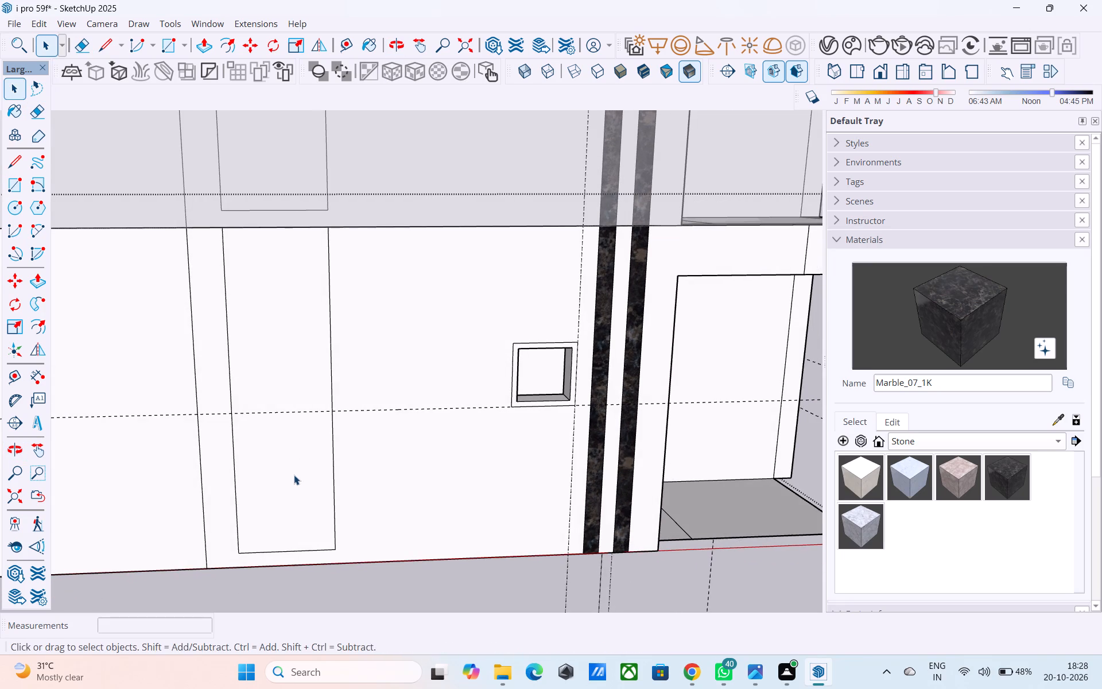
Draw a 3' horizontal line across the panel just below the ground storey's top line.
{"action": "middle_click_drag", "start_coordinate": [294, 475], "coordinate": [290, 579], "text": "shift"}
{"action": "middle_click_drag", "start_coordinate": [231, 386], "coordinate": [265, 342]}
{"action": "scroll", "coordinate": [265, 338], "scroll_direction": "down", "scroll_amount": 4}
{"action": "middle_click_drag", "start_coordinate": [266, 383], "coordinate": [265, 367], "text": "shift"}
{"action": "key", "text": "l"}
{"action": "scroll", "coordinate": [251, 346], "scroll_direction": "up", "scroll_amount": 6}
{"action": "left_click", "coordinate": [222, 329]}
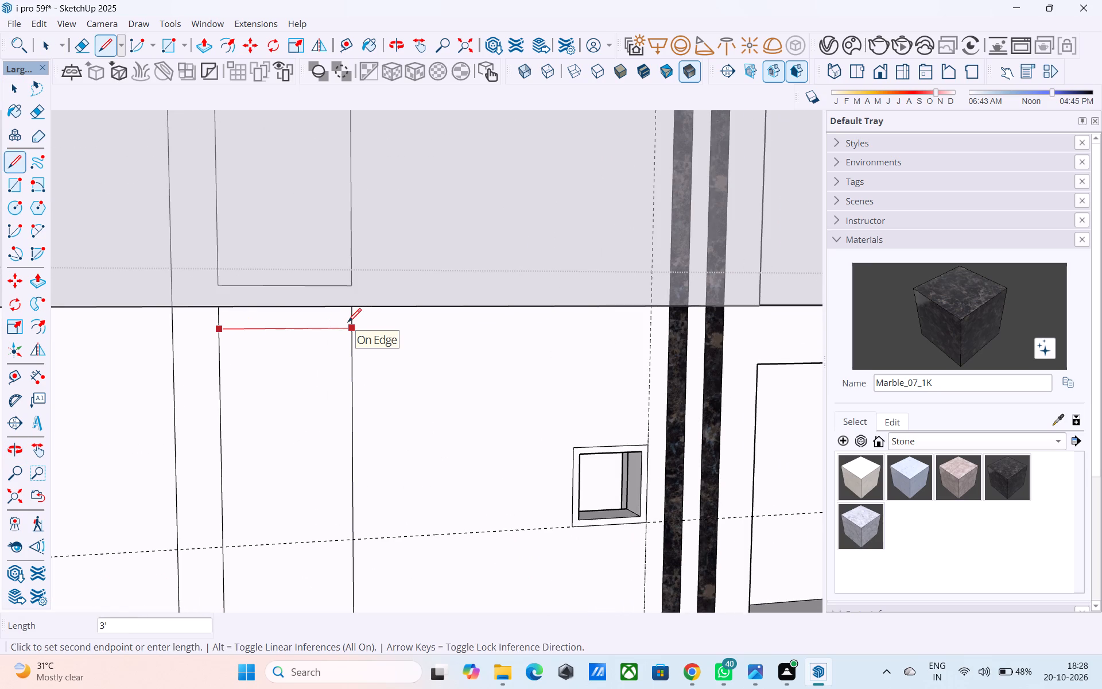
{"action": "key", "text": "l"}
{"action": "left_click", "coordinate": [222, 349]}
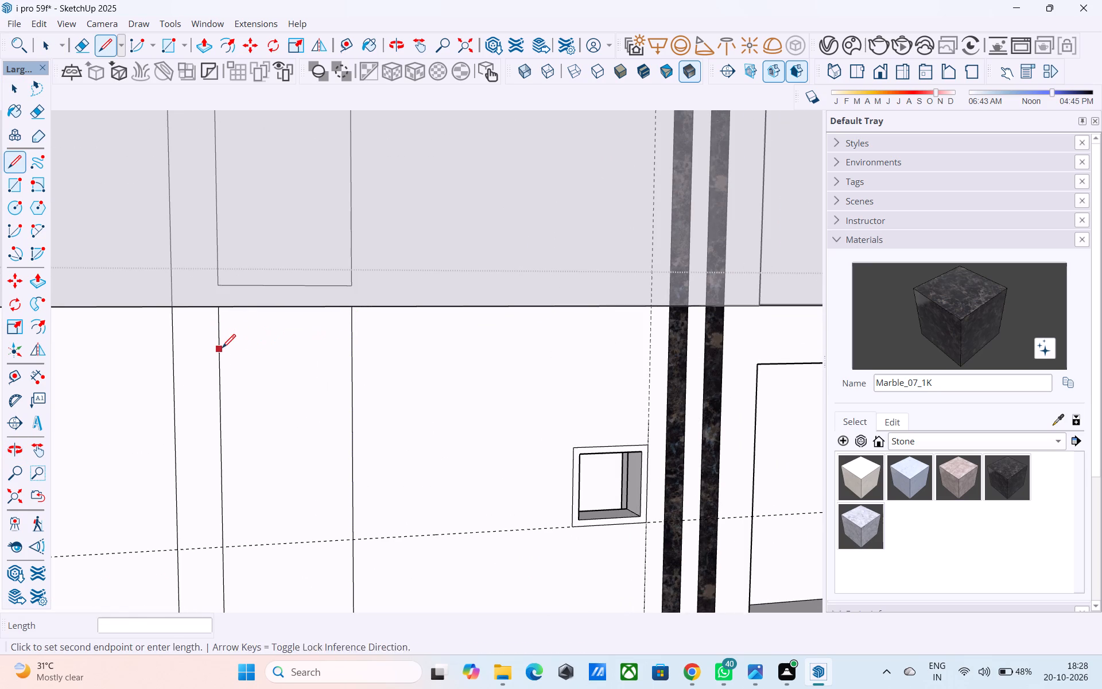
{"action": "left_click", "coordinate": [350, 349]}
Erase the two vertical edge stubs between the panel's top line and the storey line.
{"action": "key", "text": "e"}
{"action": "left_click_drag", "start_coordinate": [226, 323], "coordinate": [214, 320]}
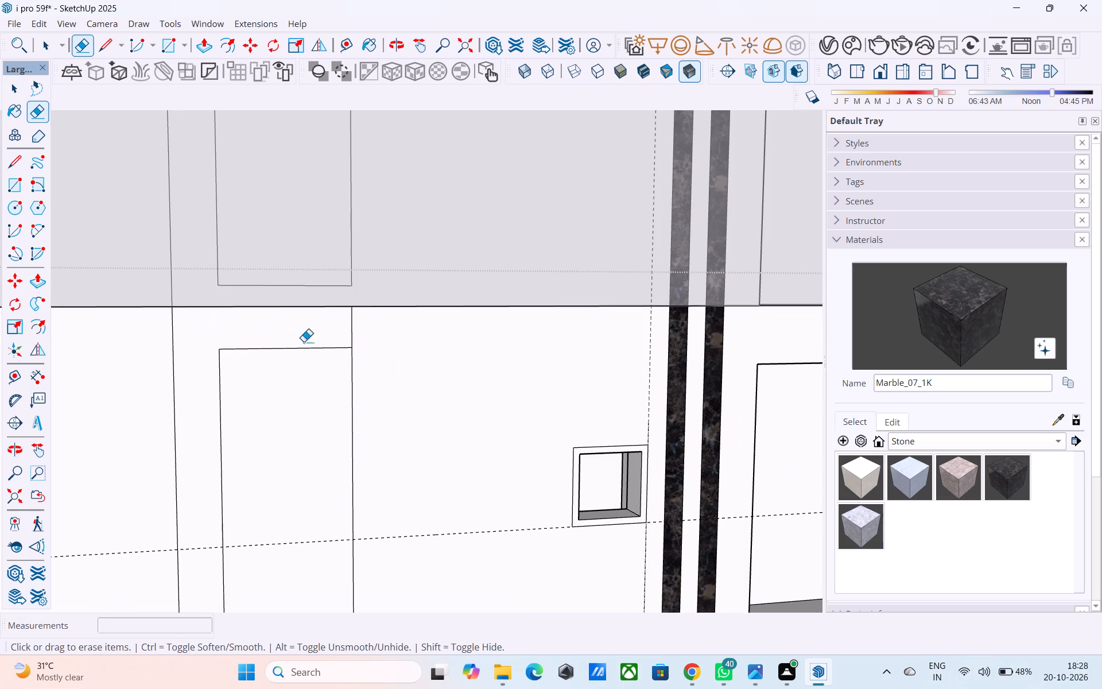
{"action": "left_click_drag", "start_coordinate": [356, 331], "coordinate": [350, 331]}
Push the tall 3' wide panel face 9" into the wall to cut the opening.
{"action": "scroll", "coordinate": [329, 393], "scroll_direction": "down", "scroll_amount": 8}
{"action": "middle_click_drag", "start_coordinate": [300, 423], "coordinate": [285, 416]}
{"action": "key", "text": "space"}
{"action": "scroll", "coordinate": [297, 437], "scroll_direction": "up", "scroll_amount": 5}
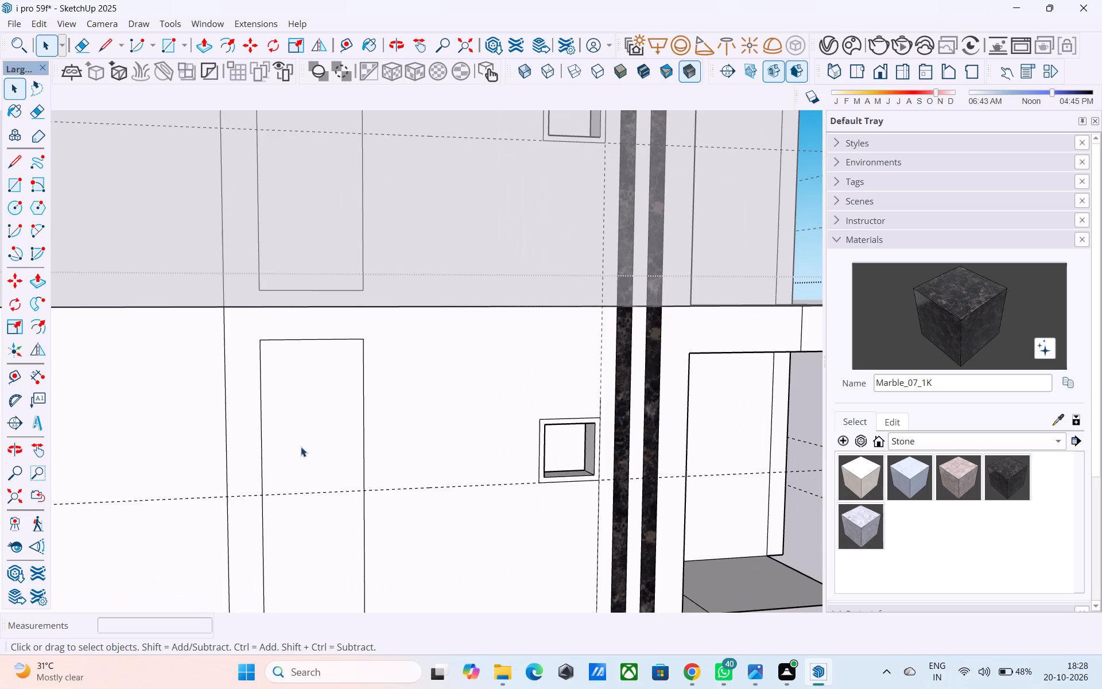
{"action": "left_click", "coordinate": [300, 447]}
{"action": "key", "text": "p"}
{"action": "left_click", "coordinate": [308, 460]}
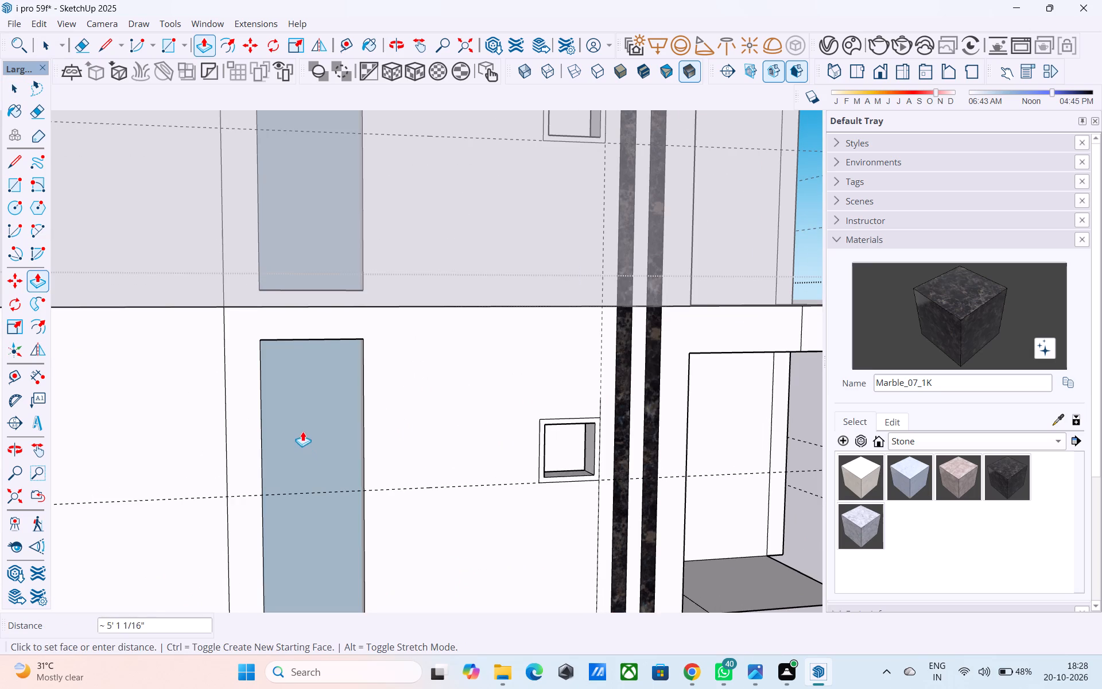
{"action": "scroll", "coordinate": [302, 427], "scroll_direction": "up", "scroll_amount": 2}
{"action": "middle_click_drag", "start_coordinate": [302, 426], "coordinate": [118, 490]}
{"action": "scroll", "coordinate": [338, 442], "scroll_direction": "up", "scroll_amount": 3}
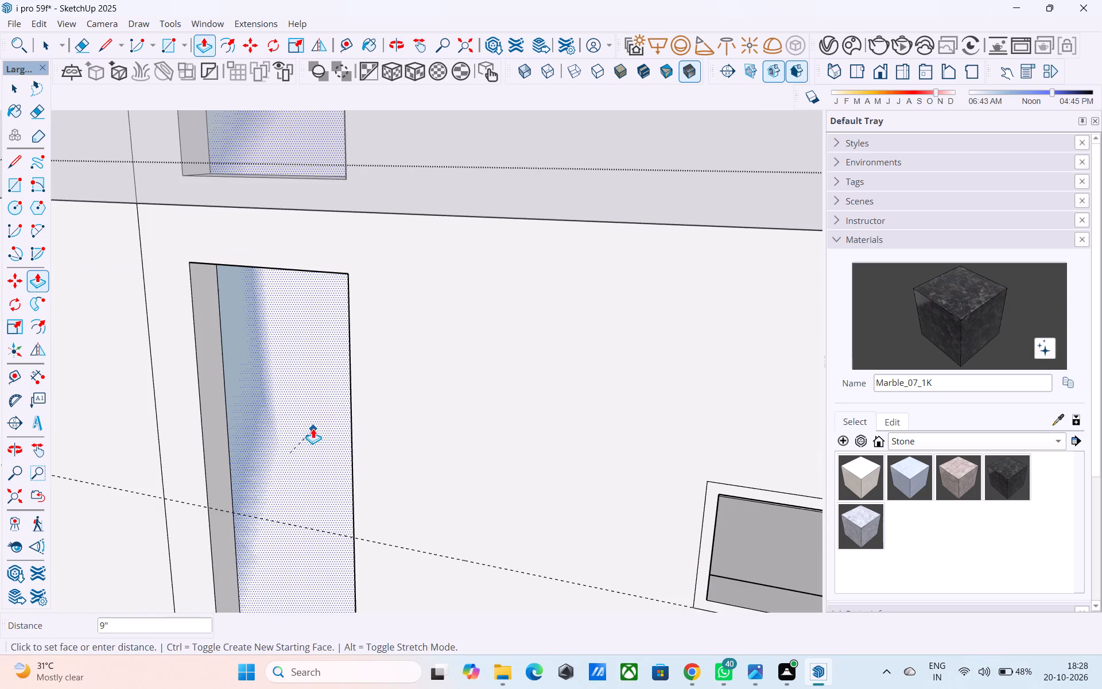
{"action": "left_click", "coordinate": [333, 402]}
Examine the new tall opening and its repetition on the upper storeys of the facade.
{"action": "scroll", "coordinate": [333, 402], "scroll_direction": "down", "scroll_amount": 5}
{"action": "middle_click_drag", "start_coordinate": [353, 392], "coordinate": [390, 367]}
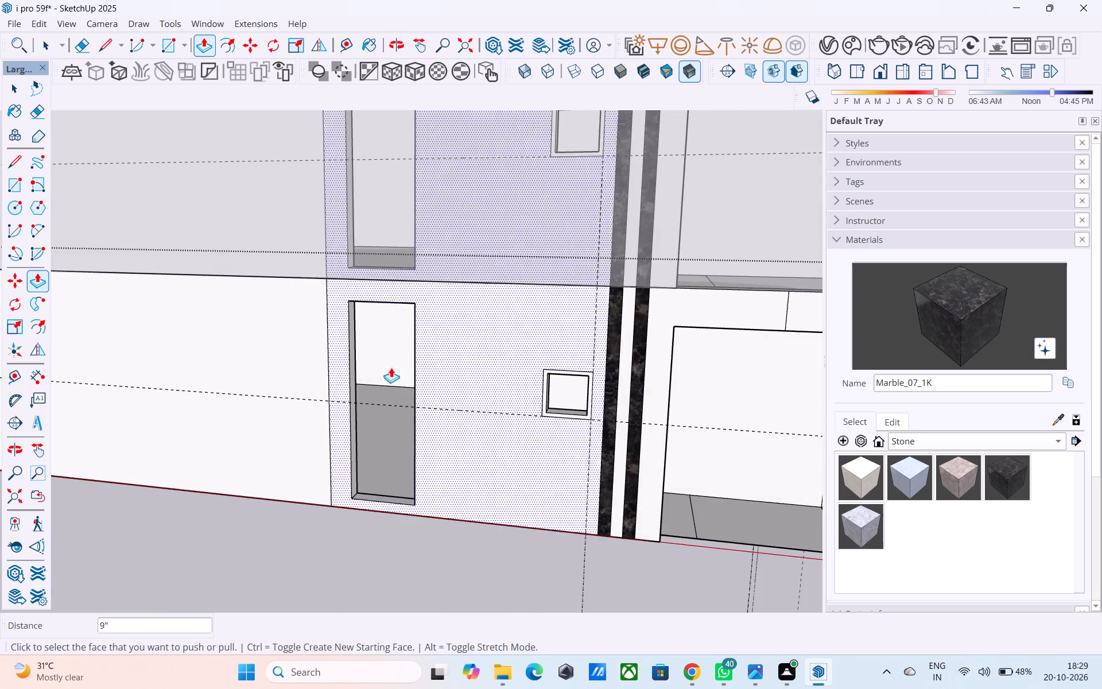
{"action": "scroll", "coordinate": [394, 359], "scroll_direction": "down", "scroll_amount": 5}
{"action": "middle_click_drag", "start_coordinate": [332, 408], "coordinate": [476, 427]}
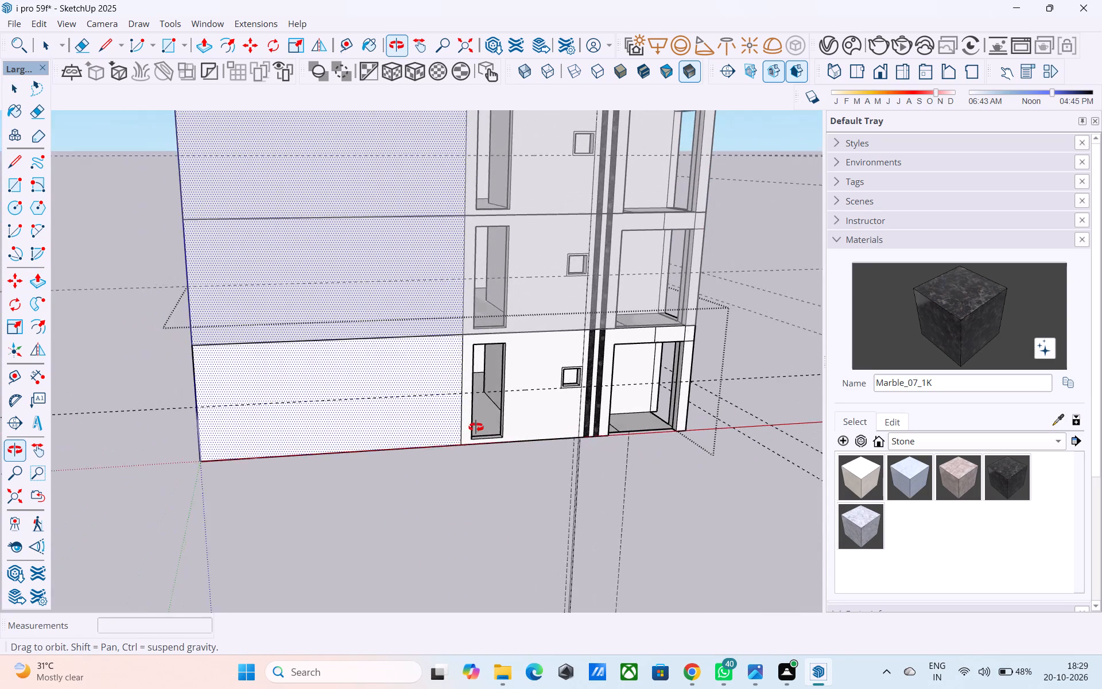
{"action": "middle_click_drag", "start_coordinate": [476, 427], "coordinate": [399, 463]}
{"action": "middle_click_drag", "start_coordinate": [417, 415], "coordinate": [389, 489], "text": "shift"}
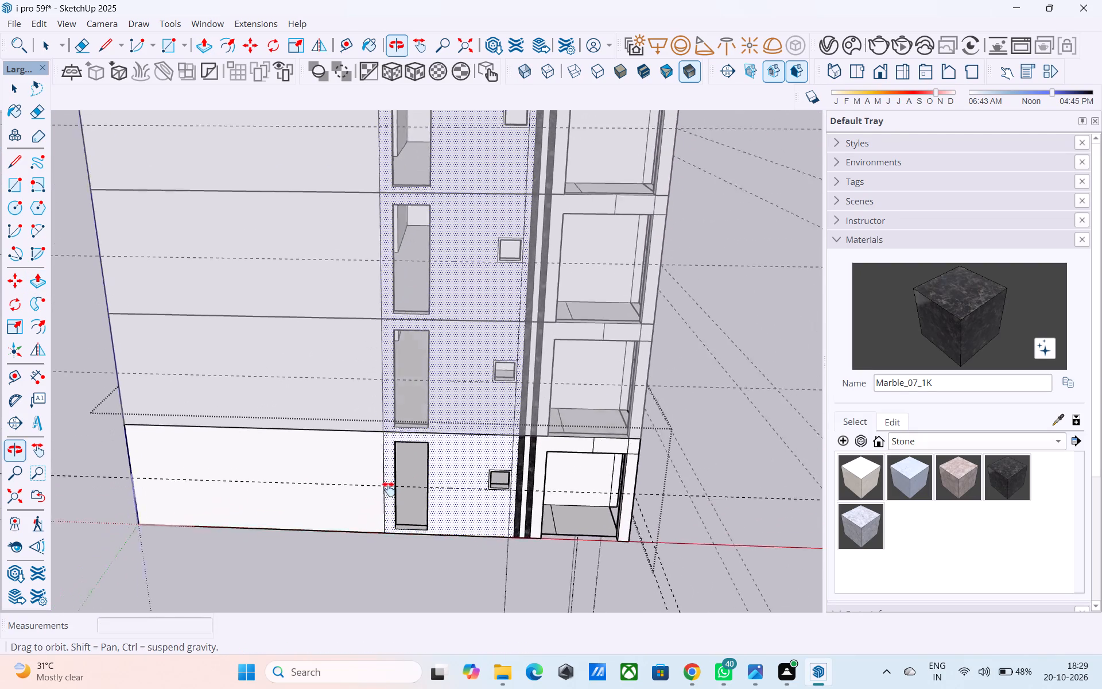
{"action": "middle_click_drag", "start_coordinate": [389, 489], "coordinate": [382, 496], "text": "shift"}
{"action": "middle_click_drag", "start_coordinate": [383, 487], "coordinate": [414, 452]}
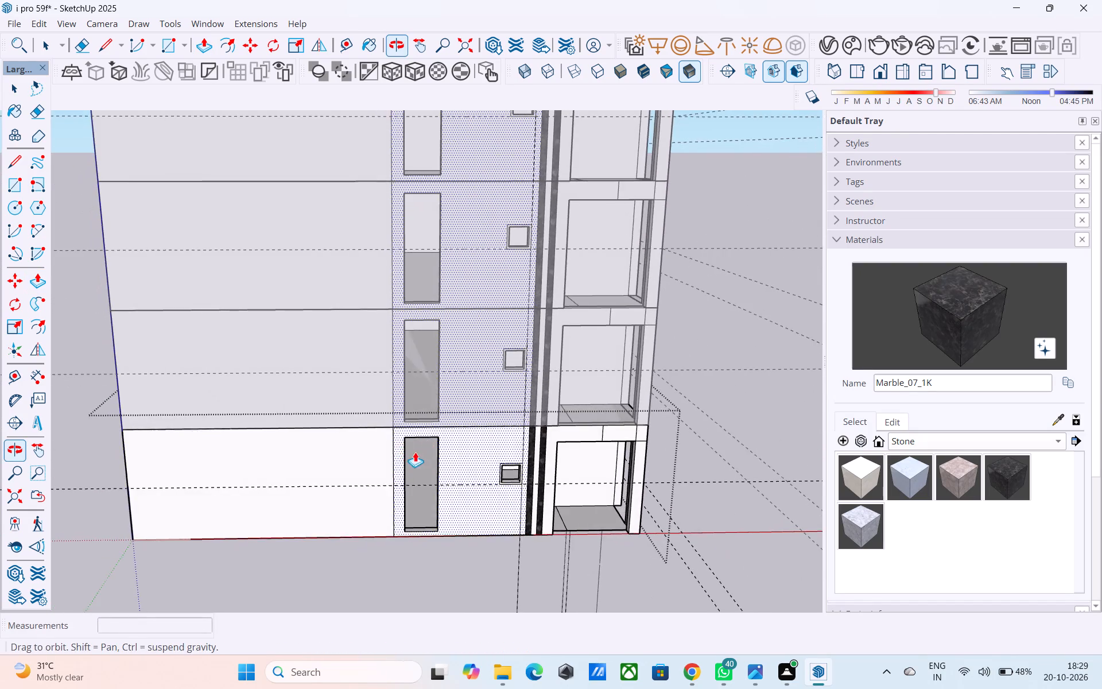
{"action": "scroll", "coordinate": [418, 443], "scroll_direction": "down", "scroll_amount": 3}
{"action": "middle_click_drag", "start_coordinate": [418, 443], "coordinate": [440, 447], "text": "shift"}
{"action": "middle_click_drag", "start_coordinate": [440, 447], "coordinate": [446, 469], "text": "shift"}
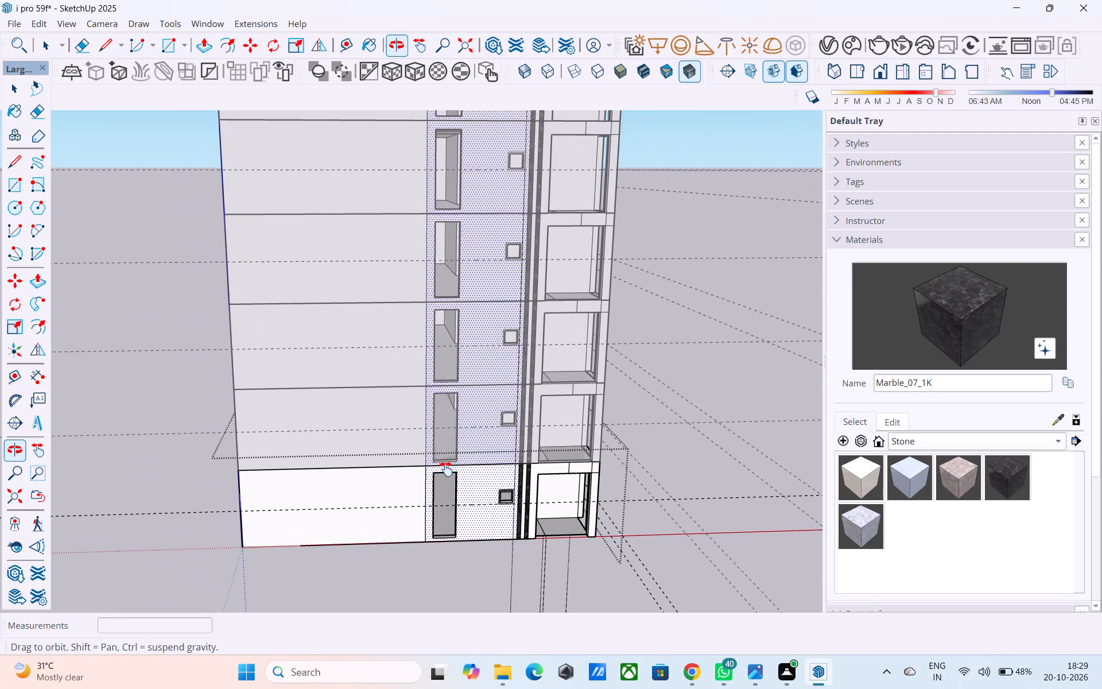
{"action": "middle_click_drag", "start_coordinate": [446, 469], "coordinate": [464, 426], "text": "shift"}
{"action": "scroll", "coordinate": [452, 436], "scroll_direction": "up", "scroll_amount": 4}
{"action": "middle_click_drag", "start_coordinate": [422, 475], "coordinate": [445, 429], "text": "shift"}
{"action": "scroll", "coordinate": [449, 439], "scroll_direction": "up", "scroll_amount": 1}
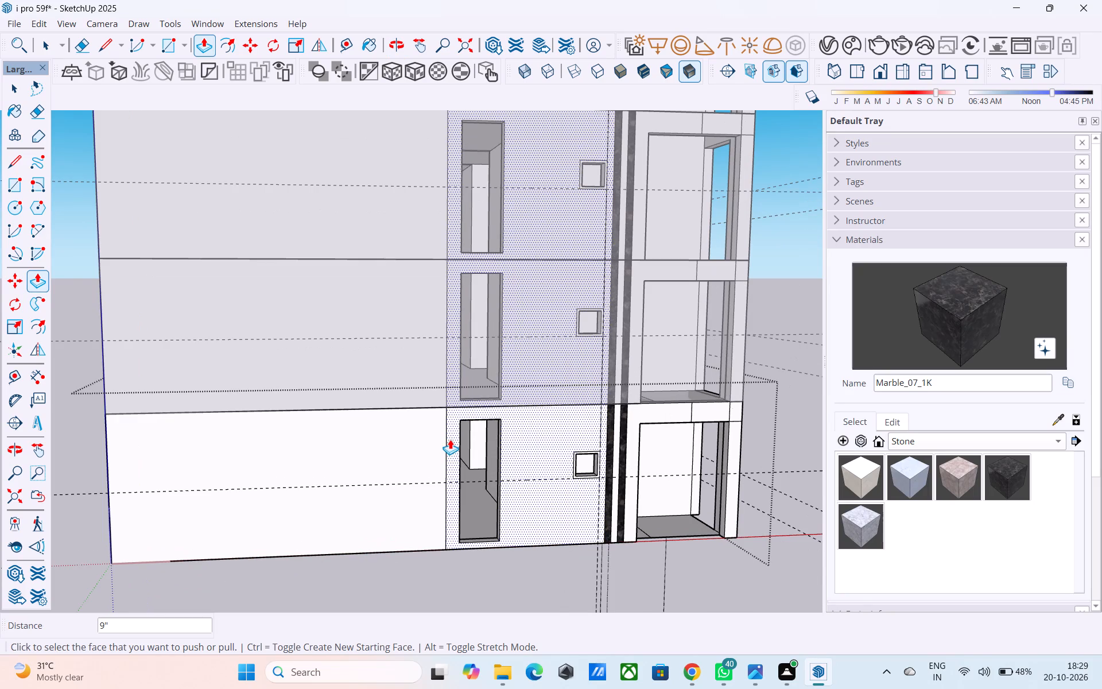
{"action": "scroll", "coordinate": [451, 435], "scroll_direction": "down", "scroll_amount": 1}
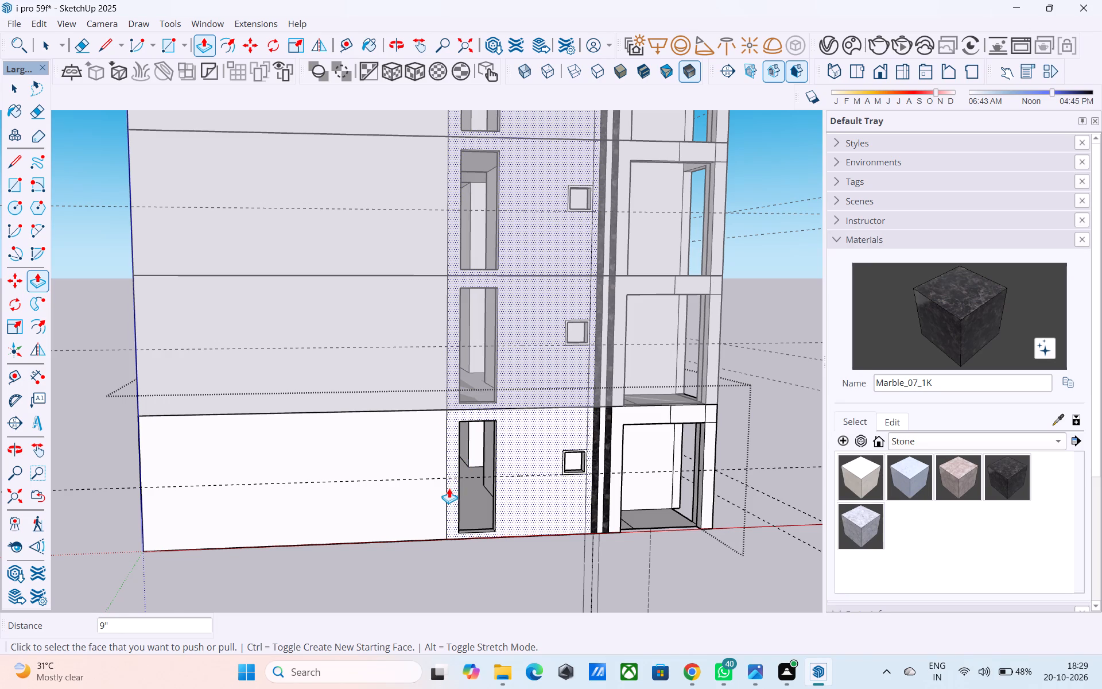
Copy the vertical wall line beside the tall opening 10' towards the blank end of the facade.
{"action": "key", "text": "space"}
{"action": "scroll", "coordinate": [449, 488], "scroll_direction": "down", "scroll_amount": 3}
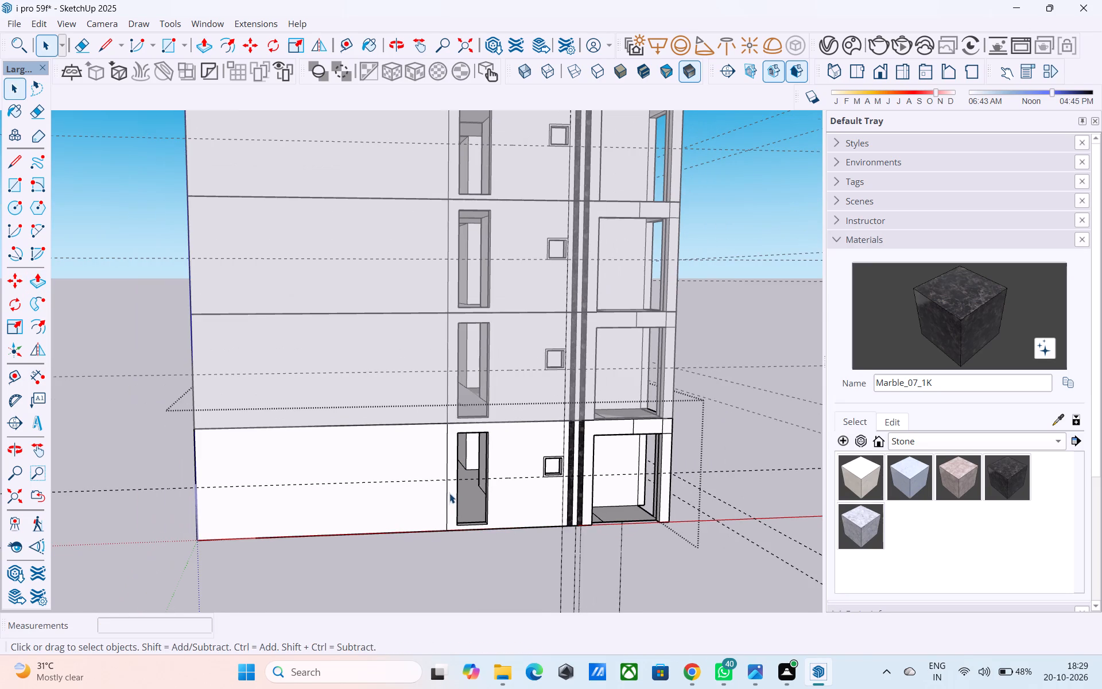
{"action": "scroll", "coordinate": [449, 493], "scroll_direction": "down", "scroll_amount": 1}
{"action": "scroll", "coordinate": [401, 514], "scroll_direction": "down", "scroll_amount": 3}
{"action": "scroll", "coordinate": [365, 530], "scroll_direction": "up", "scroll_amount": 5}
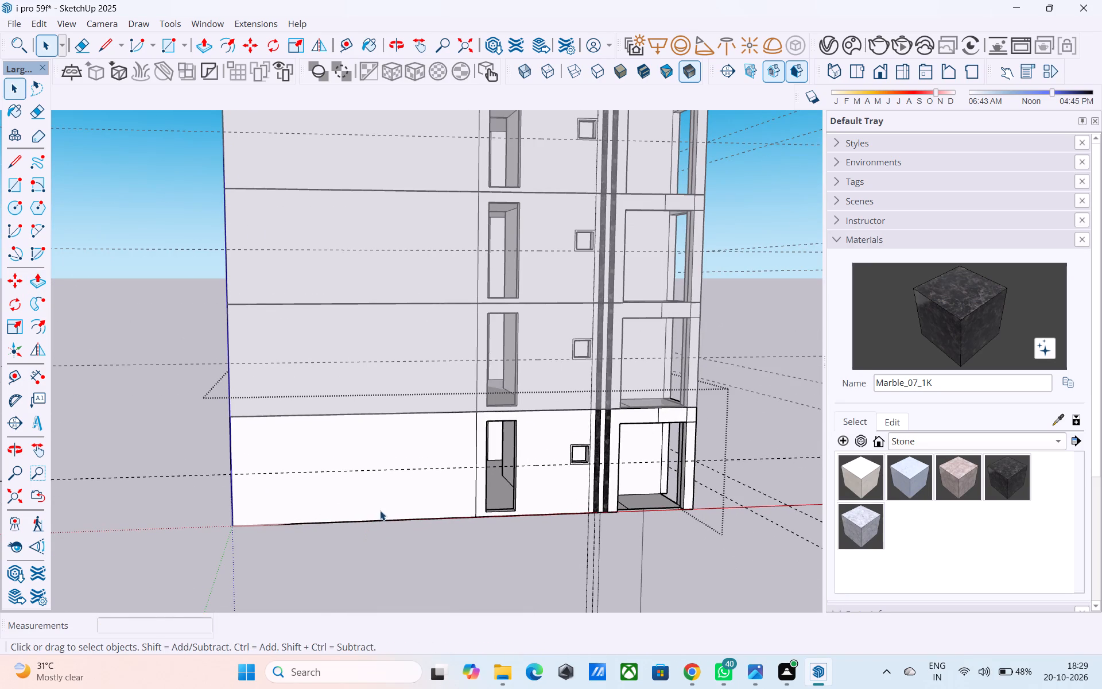
{"action": "scroll", "coordinate": [467, 485], "scroll_direction": "up", "scroll_amount": 3}
{"action": "left_click", "coordinate": [479, 487]}
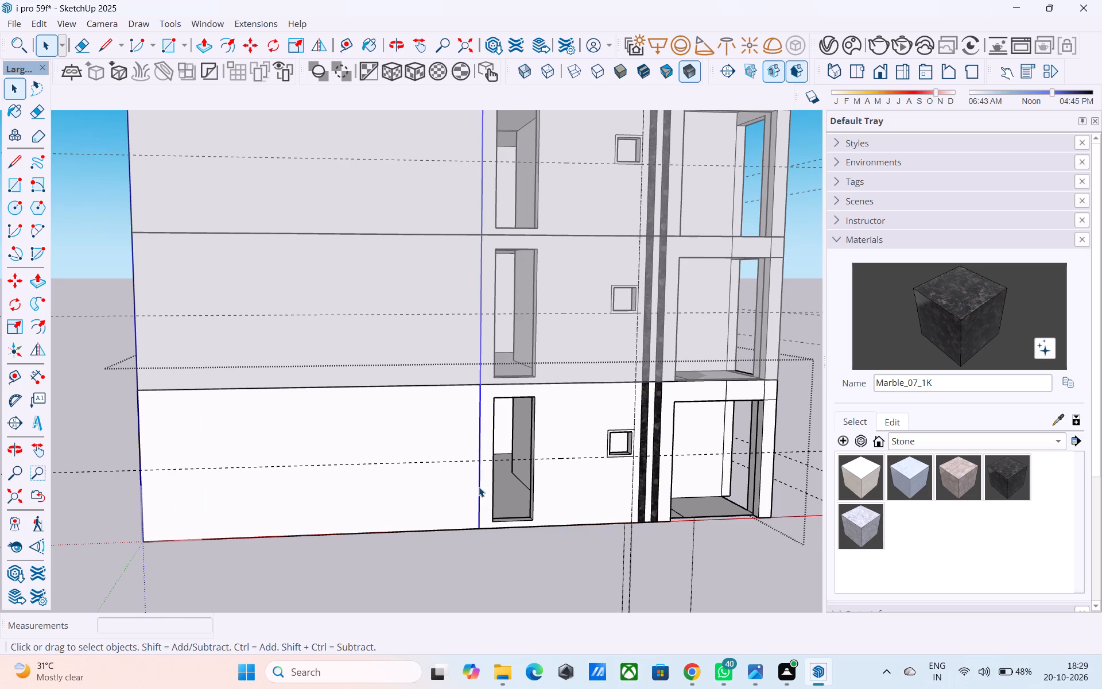
{"action": "key", "text": "m"}
{"action": "left_click", "coordinate": [476, 527]}
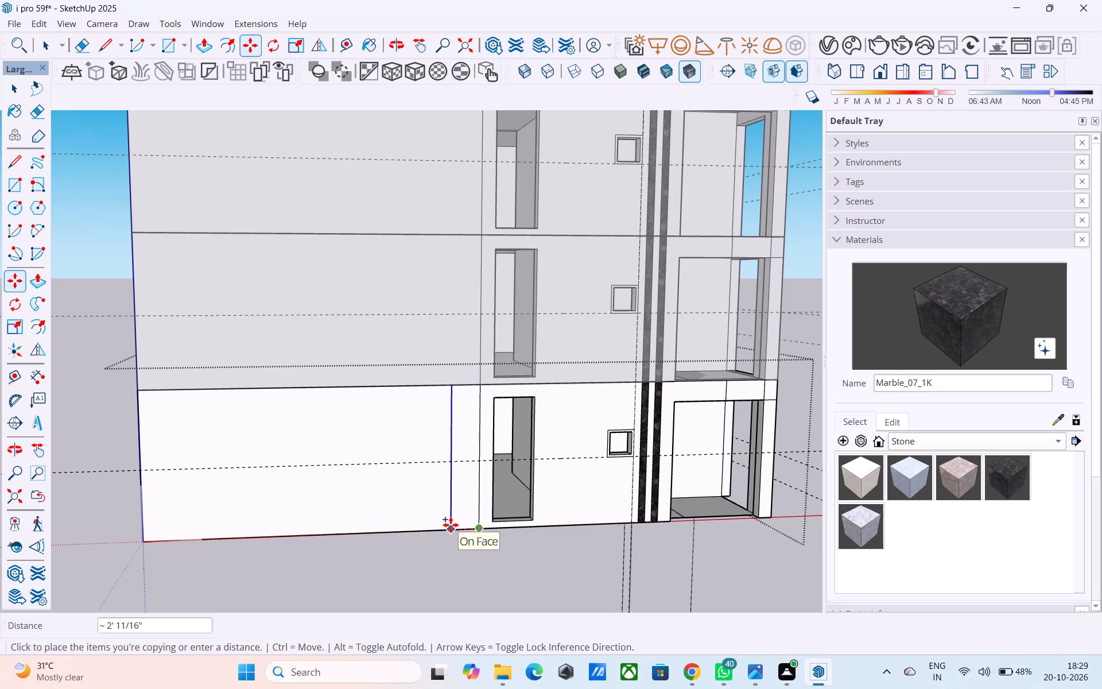
{"action": "type", "text": "10'"}
{"action": "key", "text": "Return"}
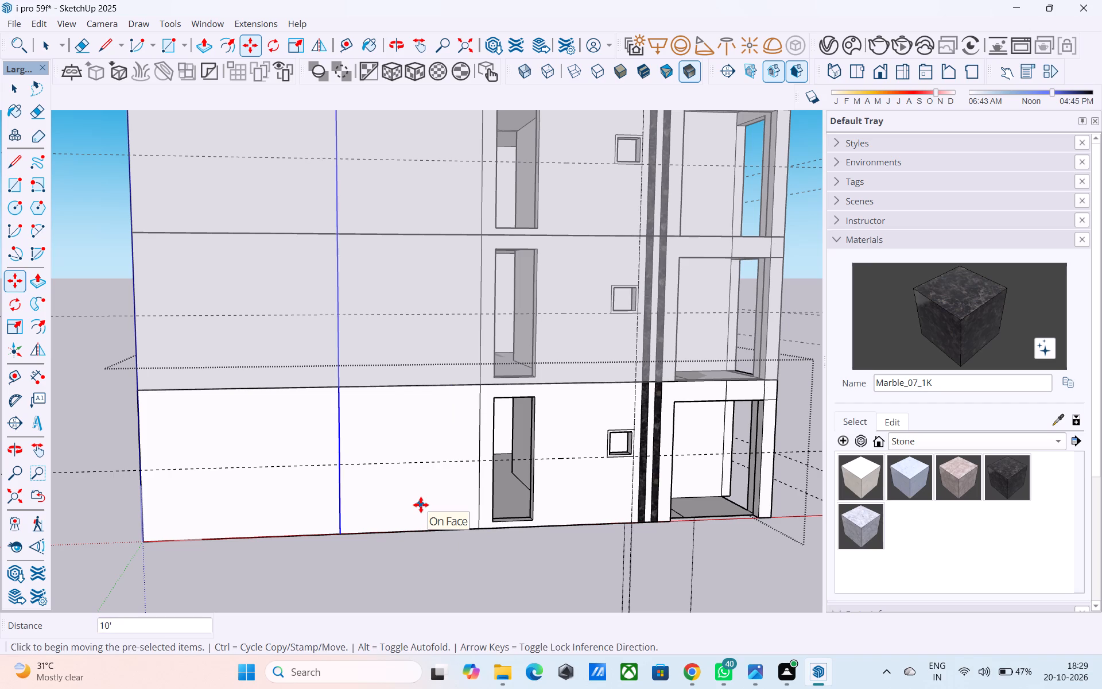
Set the copied vertical wall line's distance to 8'.
{"action": "key", "text": "8"}
{"action": "key", "text": "apostrophe"}
{"action": "key", "text": "Return"}
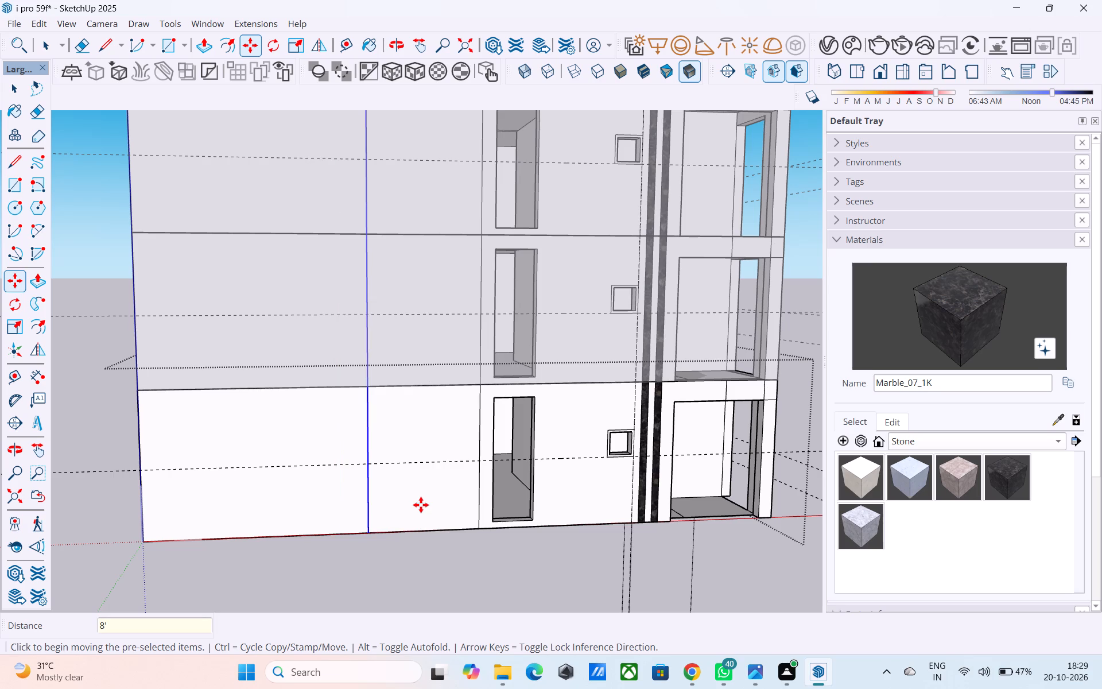
Push the blank end panel of the facade 9" into the wall.
{"action": "middle_click", "coordinate": [406, 526]}
{"action": "scroll", "coordinate": [391, 522], "scroll_direction": "down", "scroll_amount": 3}
{"action": "scroll", "coordinate": [293, 501], "scroll_direction": "up", "scroll_amount": 3}
{"action": "key", "text": "space"}
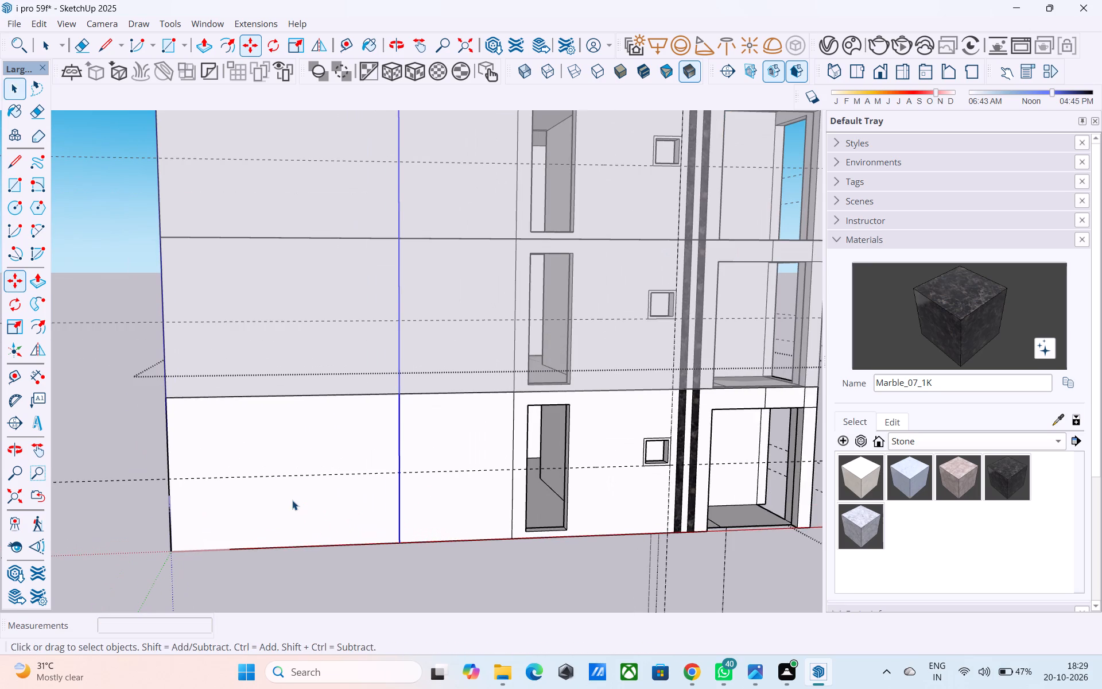
{"action": "left_click", "coordinate": [292, 500]}
{"action": "key", "text": "p"}
{"action": "left_click", "coordinate": [293, 500]}
{"action": "middle_click_drag", "start_coordinate": [294, 485], "coordinate": [317, 489]}
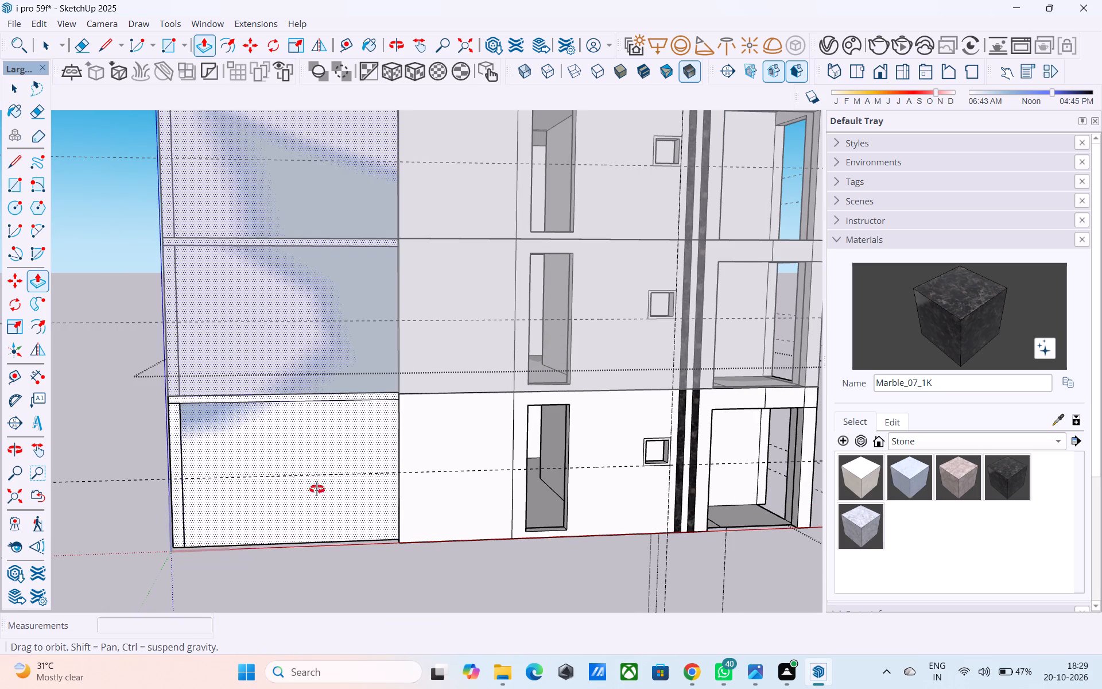
{"action": "middle_click_drag", "start_coordinate": [317, 489], "coordinate": [507, 508]}
{"action": "scroll", "coordinate": [507, 508], "scroll_direction": "up", "scroll_amount": 3}
{"action": "left_click", "coordinate": [506, 503]}
Delete the pushed-back panel face to open up the end bay.
{"action": "scroll", "coordinate": [506, 503], "scroll_direction": "down", "scroll_amount": 2}
{"action": "middle_click_drag", "start_coordinate": [506, 503], "coordinate": [483, 554], "text": "shift"}
{"action": "scroll", "coordinate": [484, 549], "scroll_direction": "up", "scroll_amount": 4}
{"action": "middle_click_drag", "start_coordinate": [479, 541], "coordinate": [387, 486]}
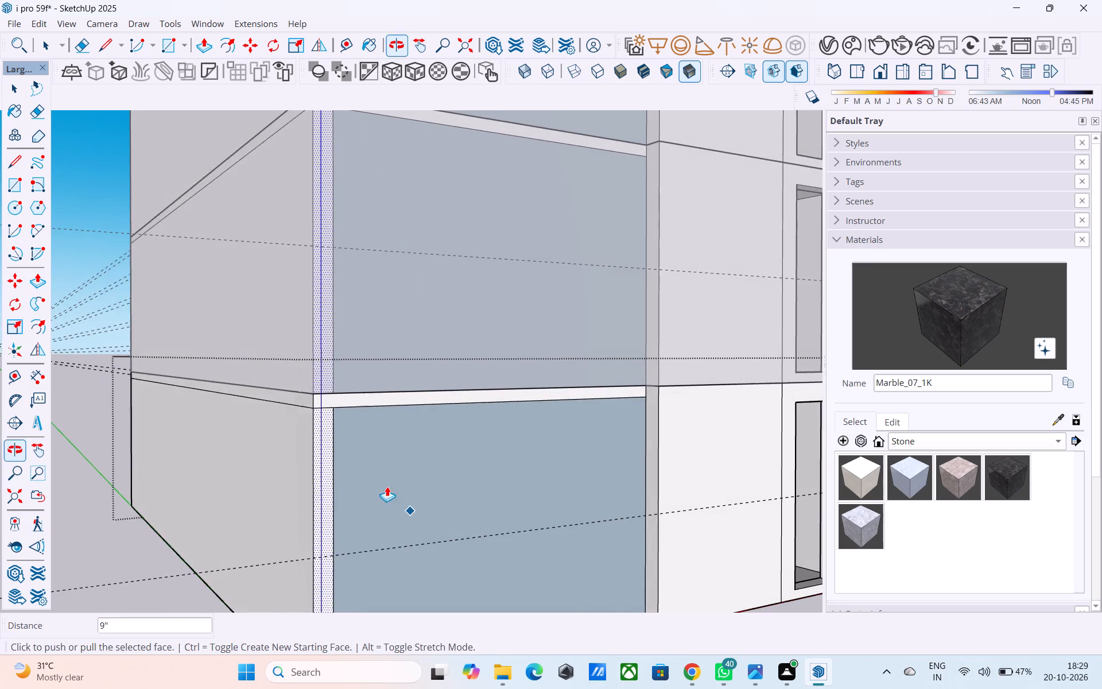
{"action": "scroll", "coordinate": [402, 496], "scroll_direction": "up", "scroll_amount": 1}
{"action": "middle_click_drag", "start_coordinate": [398, 494], "coordinate": [351, 463], "text": "shift"}
{"action": "scroll", "coordinate": [354, 455], "scroll_direction": "down", "scroll_amount": 5}
{"action": "key", "text": "space"}
{"action": "left_click", "coordinate": [356, 459]}
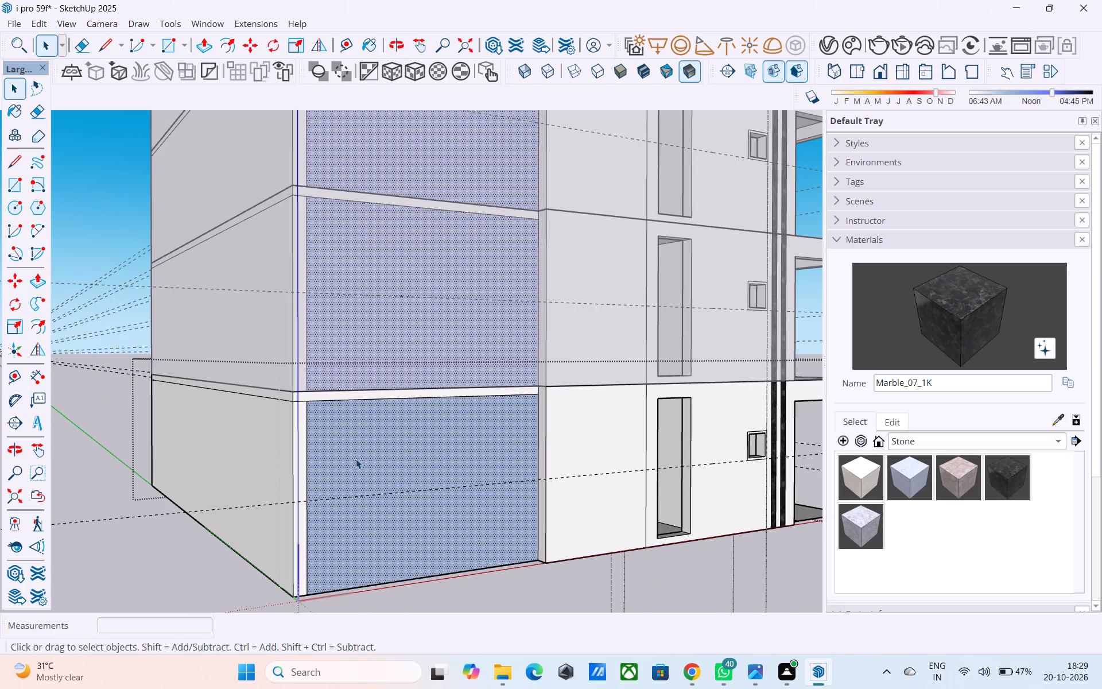
{"action": "key", "text": "Delete"}
Copy the inner vertical edge of the end bay's side wall 1' inward along that wall.
{"action": "middle_click_drag", "start_coordinate": [358, 460], "coordinate": [274, 455]}
{"action": "scroll", "coordinate": [276, 454], "scroll_direction": "down", "scroll_amount": 5}
{"action": "middle_click_drag", "start_coordinate": [276, 454], "coordinate": [139, 491]}
{"action": "middle_click_drag", "start_coordinate": [142, 493], "coordinate": [74, 520], "text": "shift"}
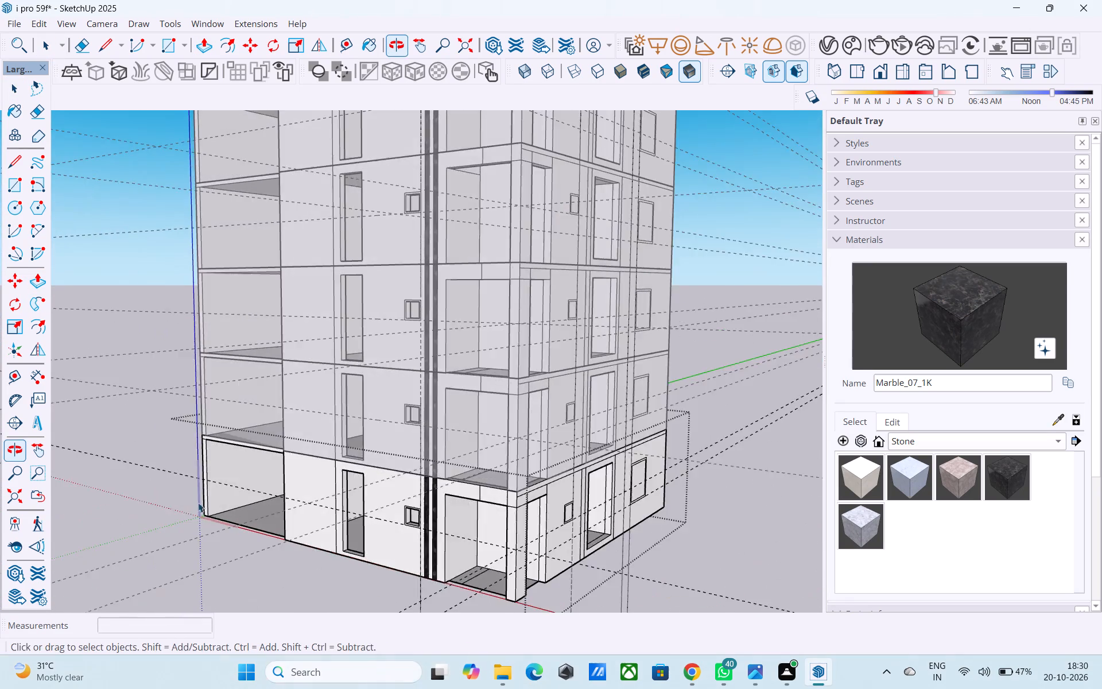
{"action": "scroll", "coordinate": [200, 501], "scroll_direction": "up", "scroll_amount": 6}
{"action": "middle_click_drag", "start_coordinate": [213, 512], "coordinate": [146, 552], "text": "shift"}
{"action": "scroll", "coordinate": [140, 539], "scroll_direction": "up", "scroll_amount": 4}
{"action": "left_click", "coordinate": [140, 535]}
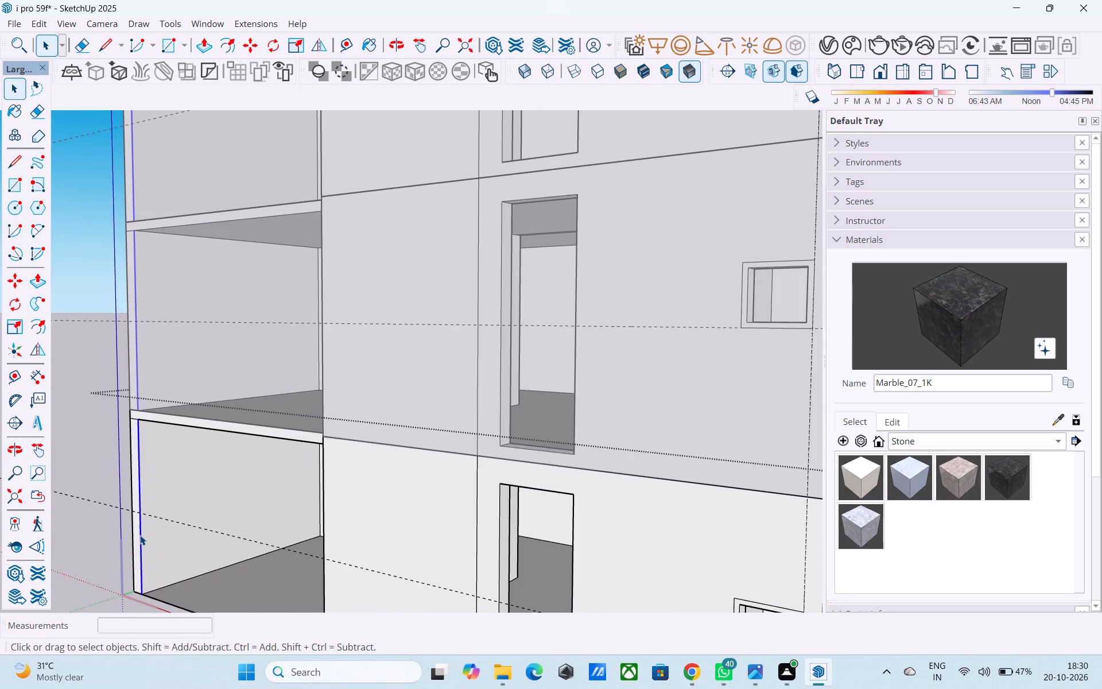
{"action": "key", "text": "m"}
{"action": "scroll", "coordinate": [126, 625], "scroll_direction": "up", "scroll_amount": 6}
{"action": "left_click", "coordinate": [148, 594]}
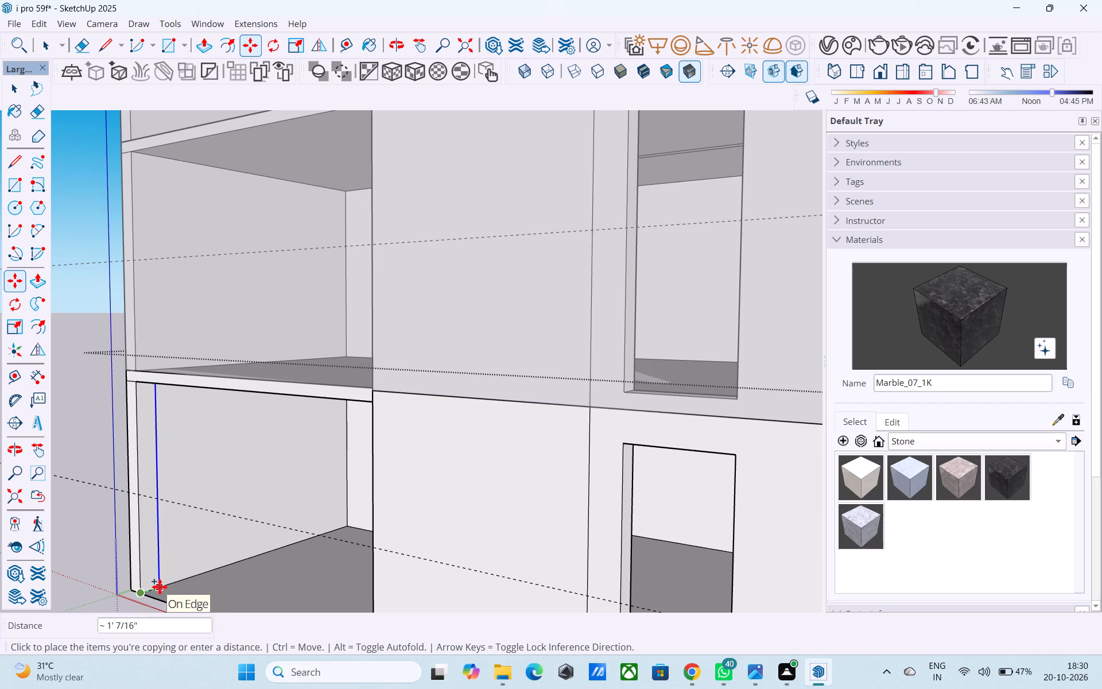
{"action": "type", "text": "1'"}
{"action": "key", "text": "Return"}
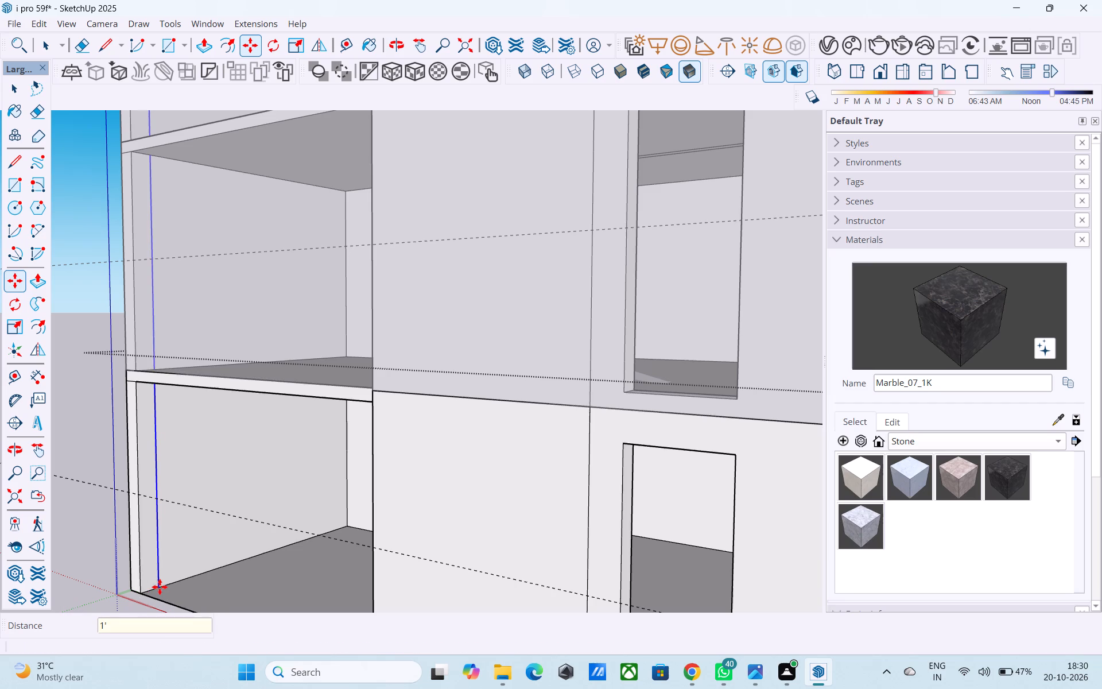
Copy the new vertical line on the side wall another 6" inward to mark a narrow strip.
{"action": "scroll", "coordinate": [154, 590], "scroll_direction": "up", "scroll_amount": 4}
{"action": "left_click", "coordinate": [161, 586]}
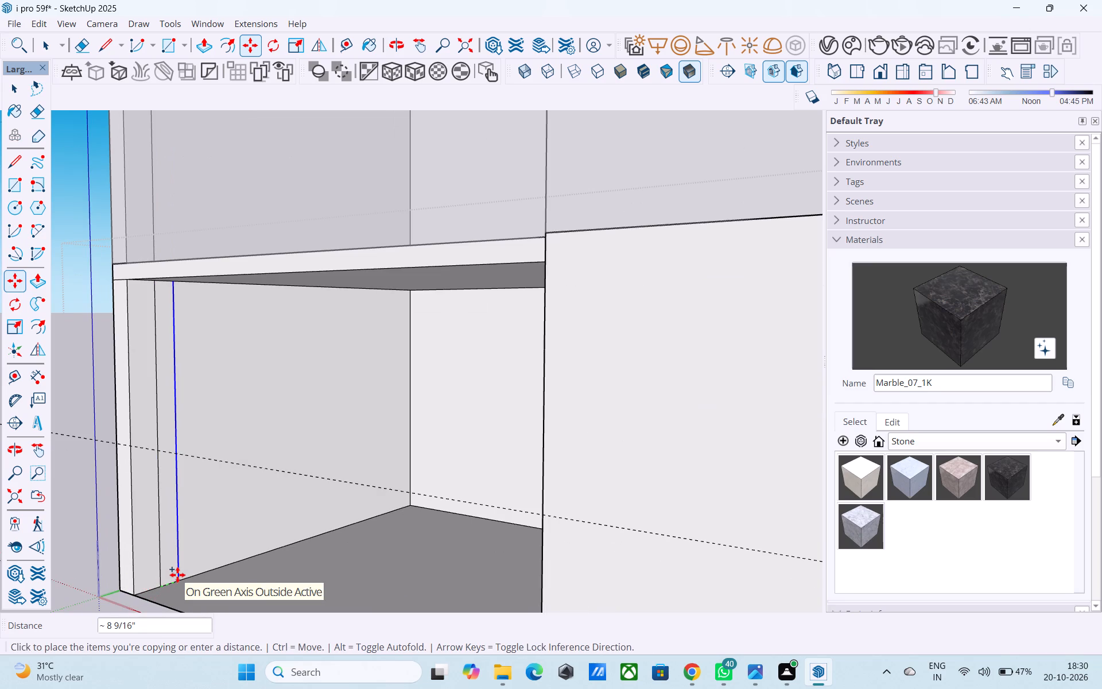
{"action": "type", "text": "6\""}
{"action": "key", "text": "Return"}
{"action": "scroll", "coordinate": [177, 575], "scroll_direction": "up", "scroll_amount": 1}
Push the narrow end face of the side wall back to the first copied line, 1' inward.
{"action": "key", "text": "space"}
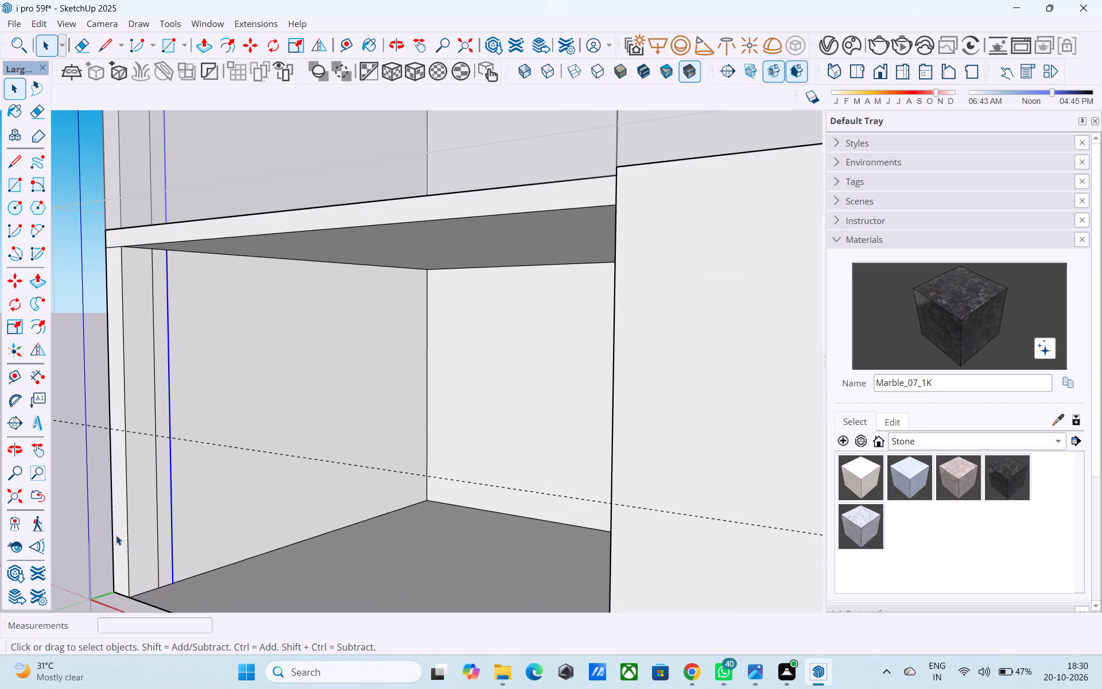
{"action": "left_click", "coordinate": [119, 525]}
{"action": "key", "text": "p"}
{"action": "left_click", "coordinate": [118, 525]}
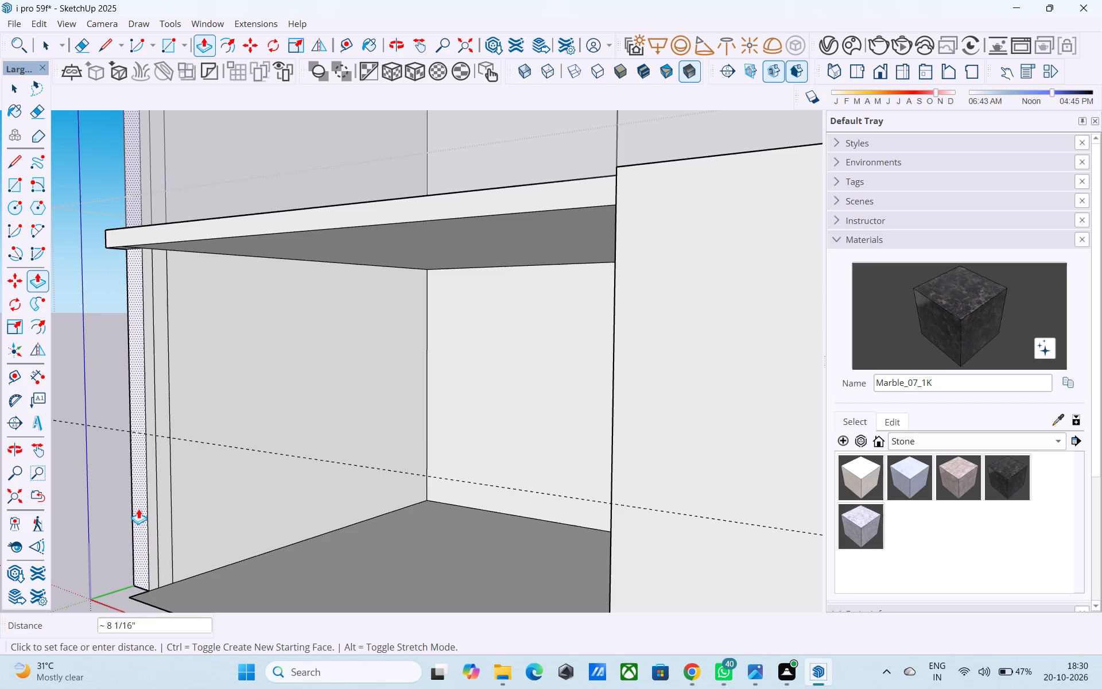
{"action": "left_click", "coordinate": [149, 501]}
Extrude the 6" strip on the side wall 15' 3" across the end bay to form a set-back wall.
{"action": "key", "text": "space"}
{"action": "scroll", "coordinate": [157, 504], "scroll_direction": "up", "scroll_amount": 3}
{"action": "left_click", "coordinate": [160, 504]}
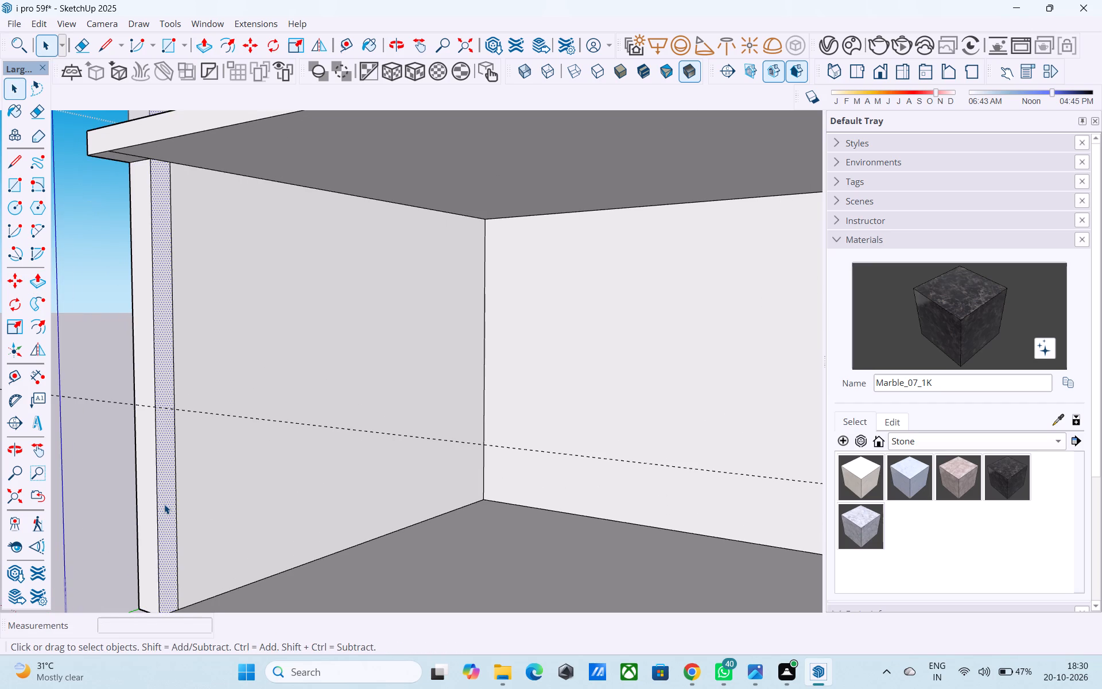
{"action": "key", "text": "p"}
{"action": "left_click", "coordinate": [164, 504]}
{"action": "scroll", "coordinate": [169, 506], "scroll_direction": "down", "scroll_amount": 4}
{"action": "middle_click_drag", "start_coordinate": [169, 506], "coordinate": [395, 512]}
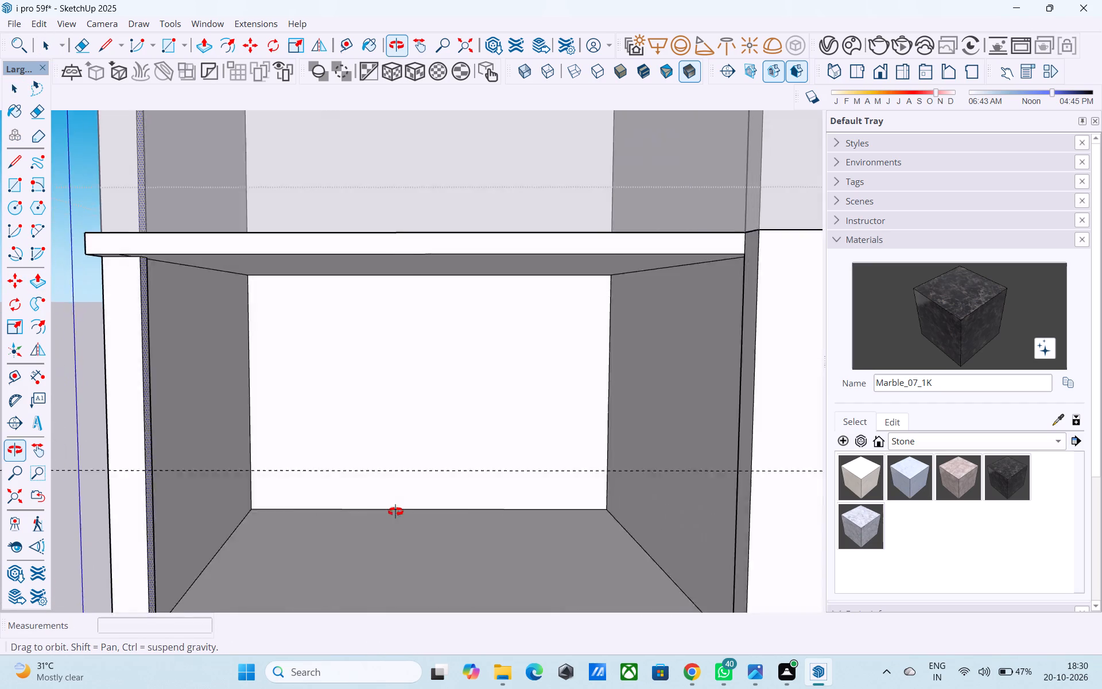
{"action": "middle_click_drag", "start_coordinate": [395, 512], "coordinate": [550, 527]}
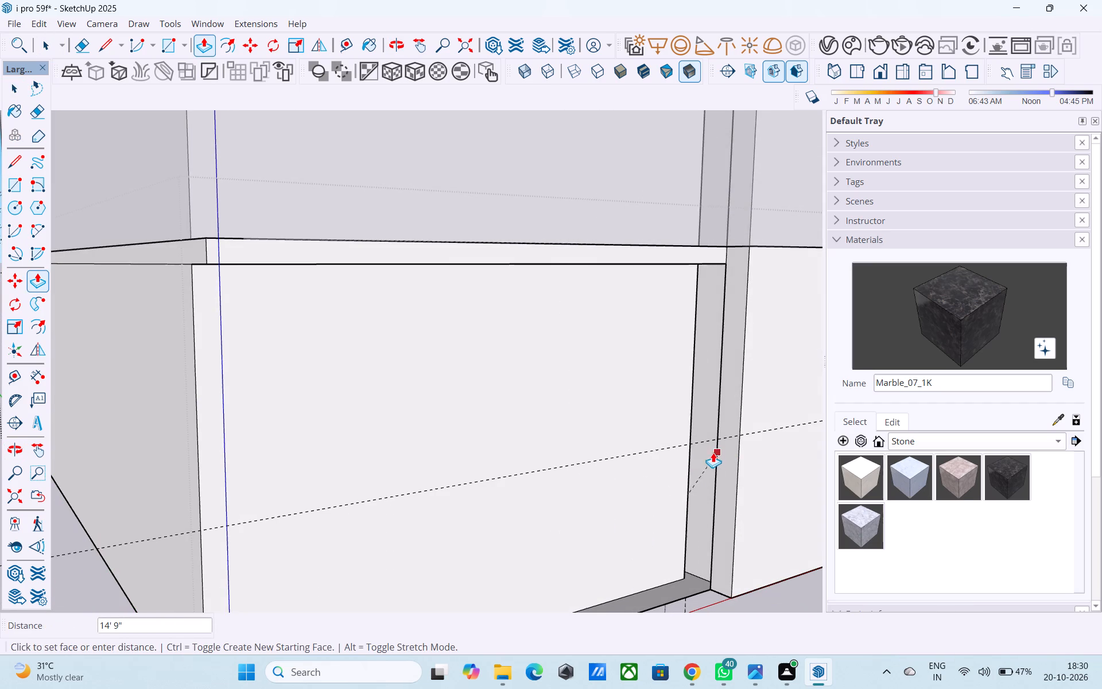
{"action": "left_click", "coordinate": [708, 452]}
Examine the set-back end bay wall and its repetition on the upper storeys.
{"action": "scroll", "coordinate": [522, 471], "scroll_direction": "down", "scroll_amount": 10}
{"action": "middle_click_drag", "start_coordinate": [486, 556], "coordinate": [267, 566]}
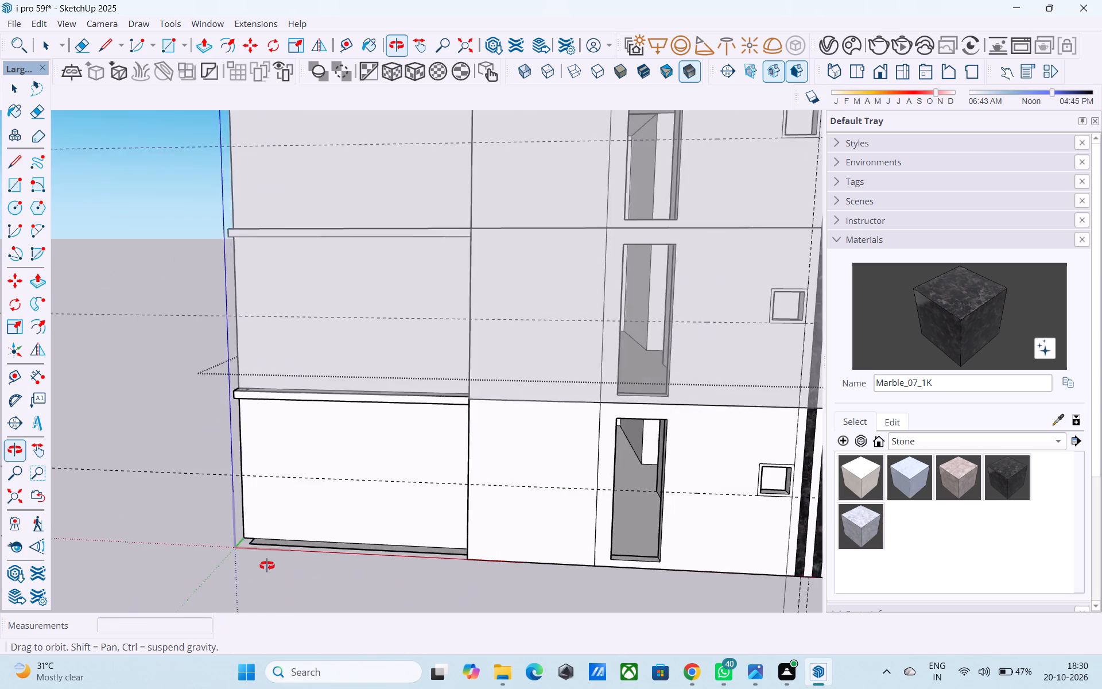
{"action": "middle_click_drag", "start_coordinate": [267, 566], "coordinate": [295, 559]}
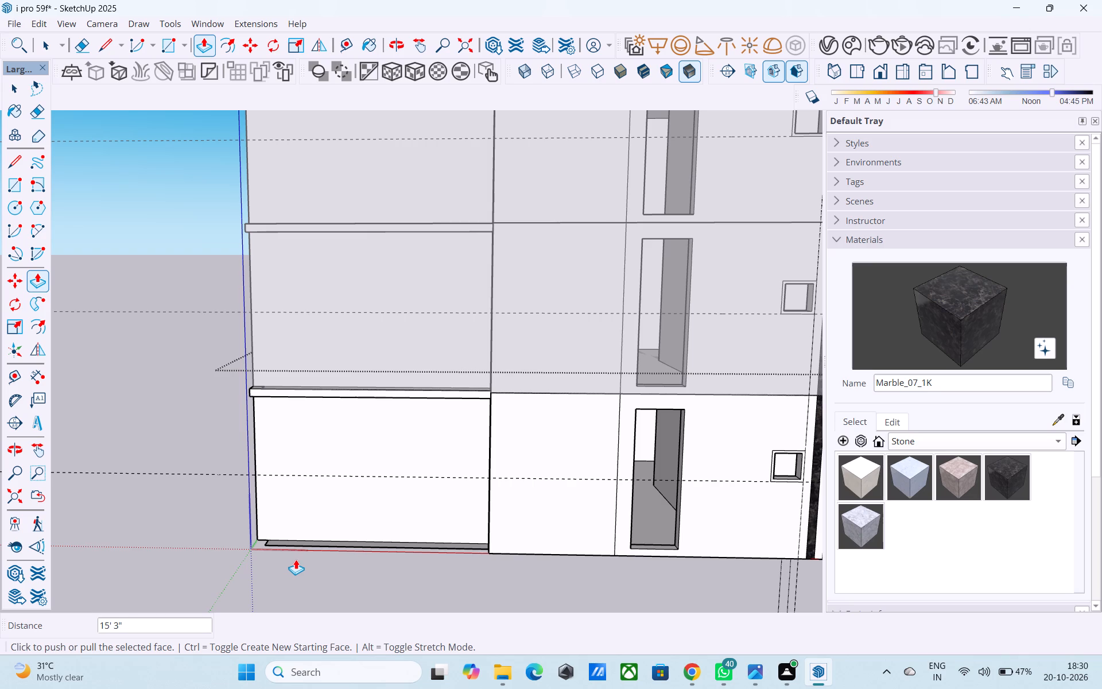
{"action": "scroll", "coordinate": [572, 541], "scroll_direction": "down", "scroll_amount": 3}
{"action": "middle_click_drag", "start_coordinate": [569, 541], "coordinate": [381, 593]}
{"action": "middle_click_drag", "start_coordinate": [391, 550], "coordinate": [397, 575], "text": "shift"}
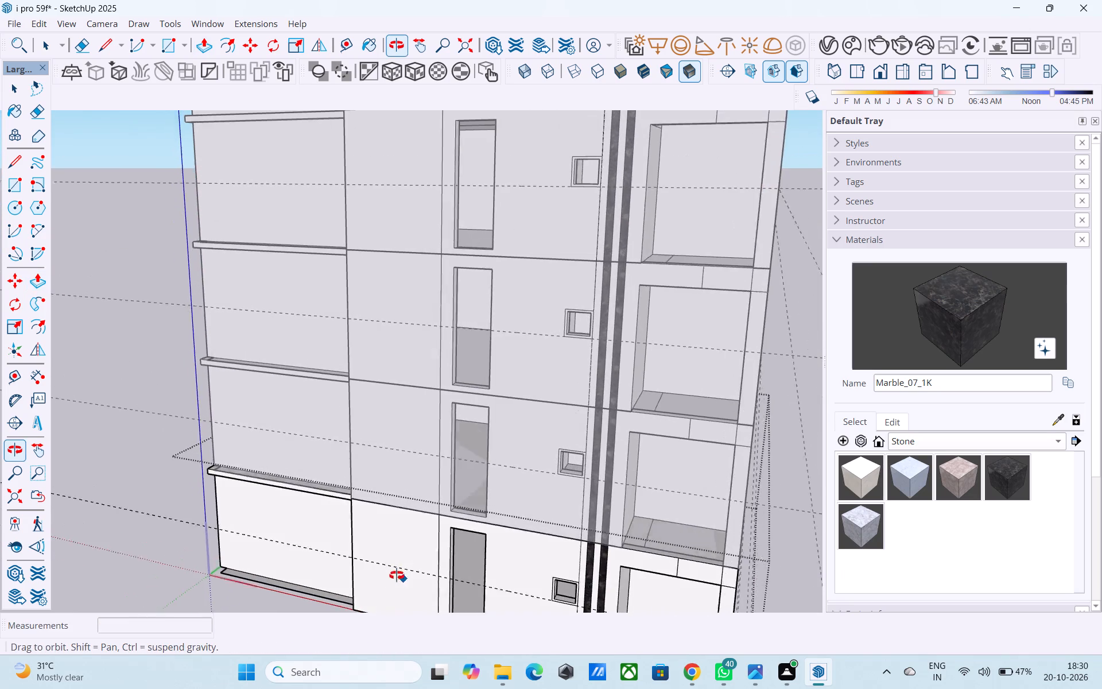
{"action": "middle_click_drag", "start_coordinate": [397, 575], "coordinate": [384, 570], "text": "shift"}
{"action": "middle_click_drag", "start_coordinate": [382, 566], "coordinate": [445, 485], "text": "shift"}
{"action": "middle_click_drag", "start_coordinate": [445, 485], "coordinate": [439, 487]}
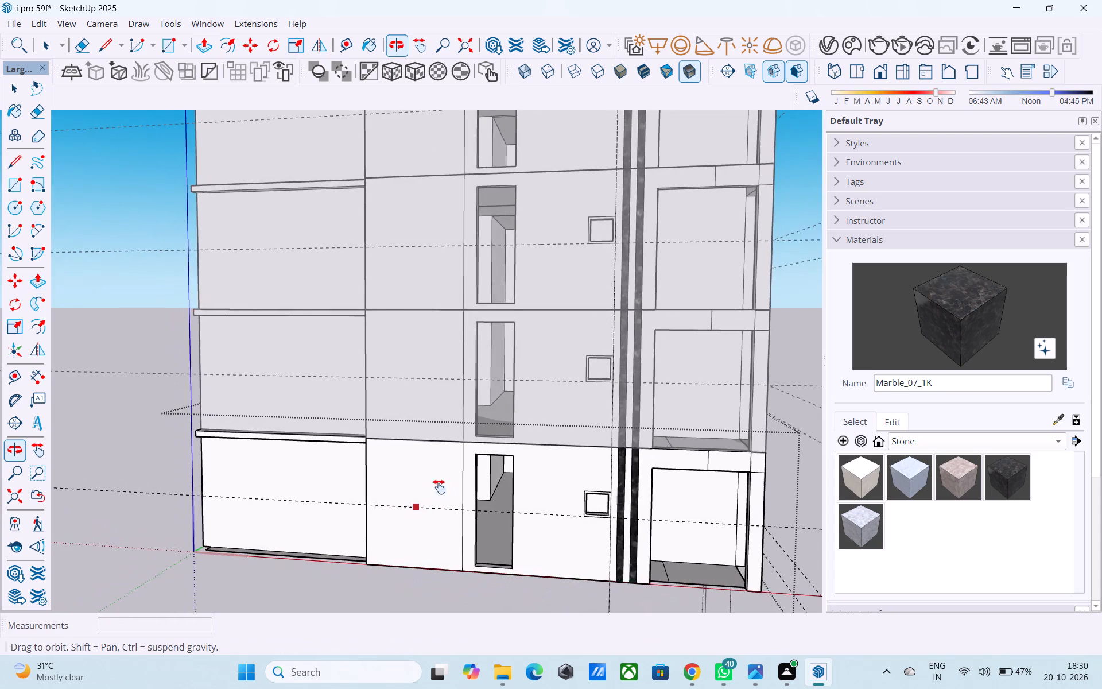
{"action": "middle_click_drag", "start_coordinate": [439, 487], "coordinate": [465, 498]}
{"action": "middle_click_drag", "start_coordinate": [460, 500], "coordinate": [484, 514], "text": "shift"}
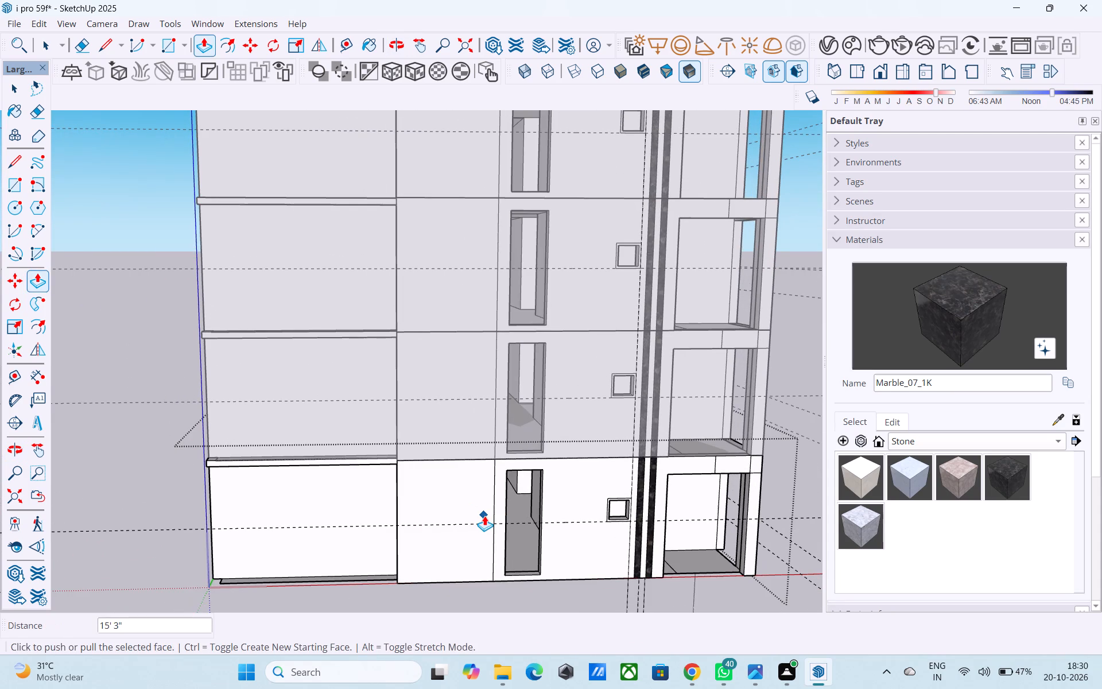
{"action": "middle_click_drag", "start_coordinate": [484, 516], "coordinate": [466, 520], "text": "shift"}
{"action": "middle_click_drag", "start_coordinate": [405, 544], "coordinate": [430, 531]}
{"action": "middle_click_drag", "start_coordinate": [408, 556], "coordinate": [509, 556], "text": "shift"}
Place guides 3' above the base edge and 1' from the end bay's corner on the 8' wall panel.
{"action": "scroll", "coordinate": [509, 557], "scroll_direction": "up", "scroll_amount": 4}
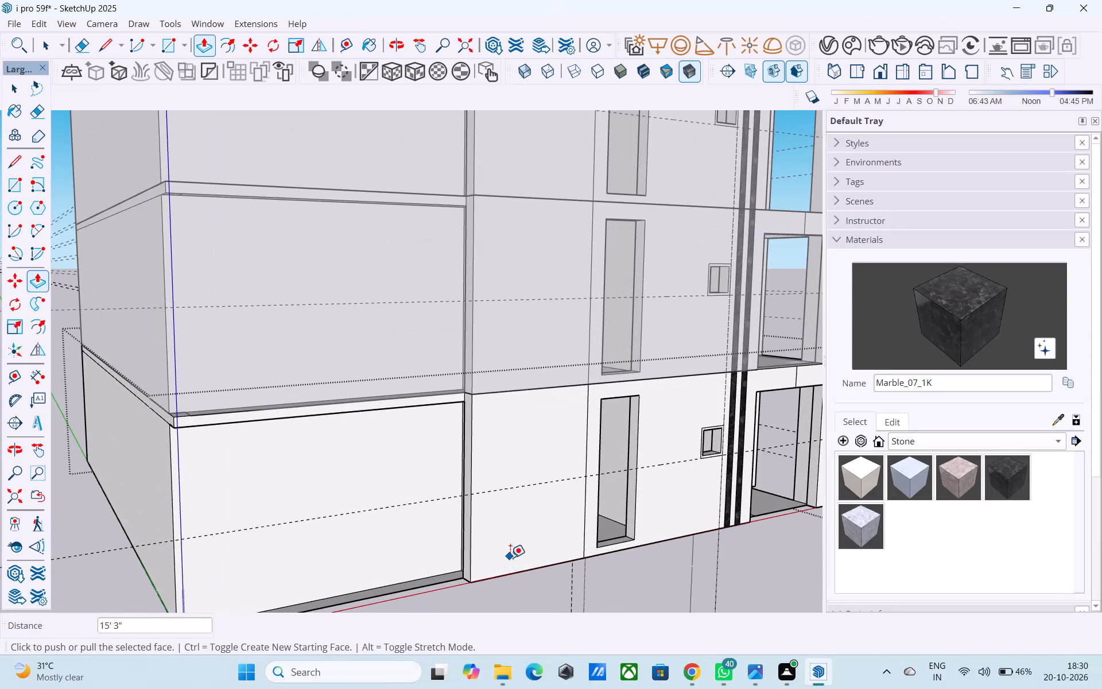
{"action": "key", "text": "t"}
{"action": "scroll", "coordinate": [507, 562], "scroll_direction": "up", "scroll_amount": 6}
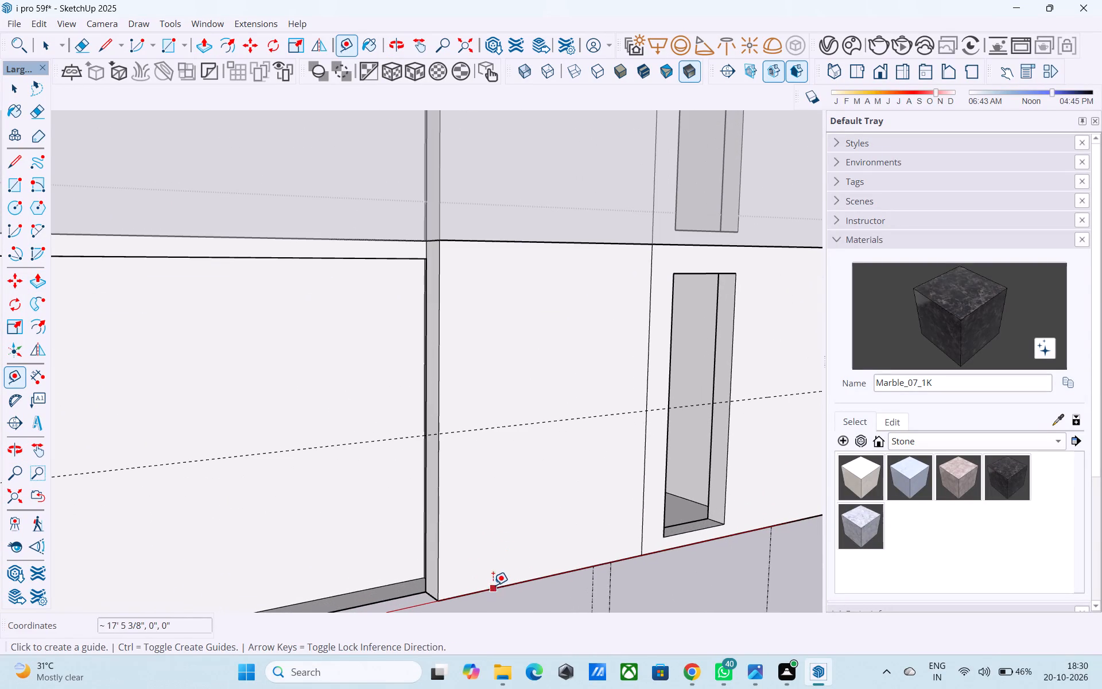
{"action": "left_click", "coordinate": [490, 590]}
{"action": "type", "text": "3'"}
{"action": "key", "text": "Return"}
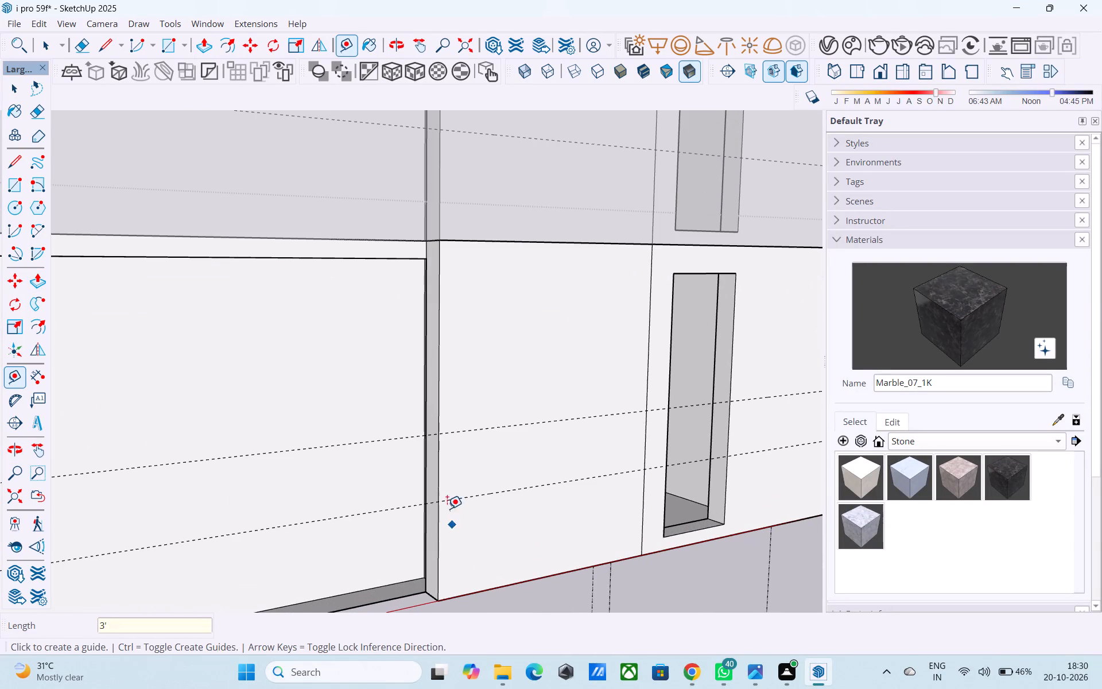
{"action": "left_click", "coordinate": [441, 475]}
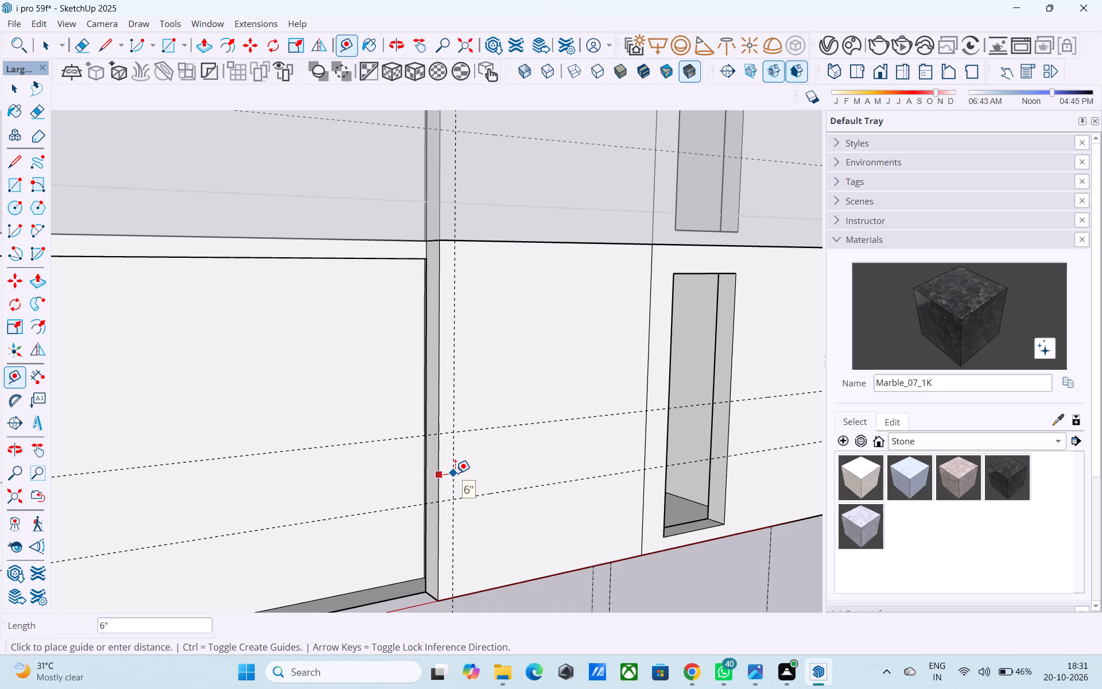
{"action": "type", "text": "1'"}
{"action": "key", "text": "Return"}
Draw a 4' by 4' window rectangle on the wall panel from the intersection of the two new guides.
{"action": "key", "text": "r"}
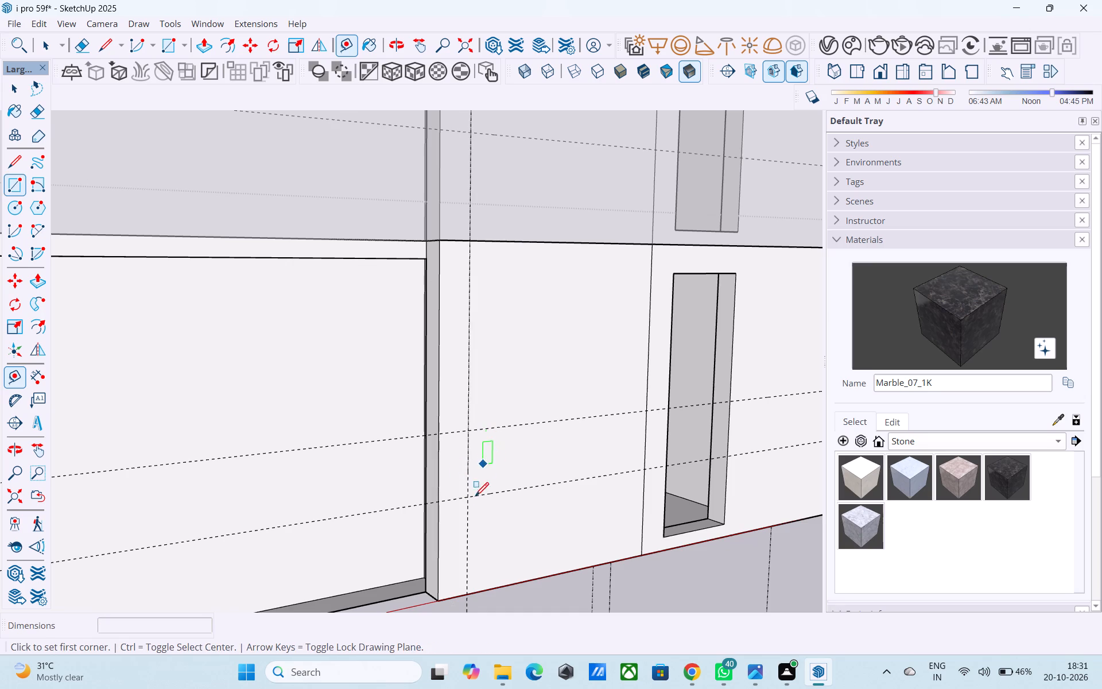
{"action": "left_click", "coordinate": [469, 497]}
{"action": "middle_click_drag", "start_coordinate": [541, 349], "coordinate": [500, 394]}
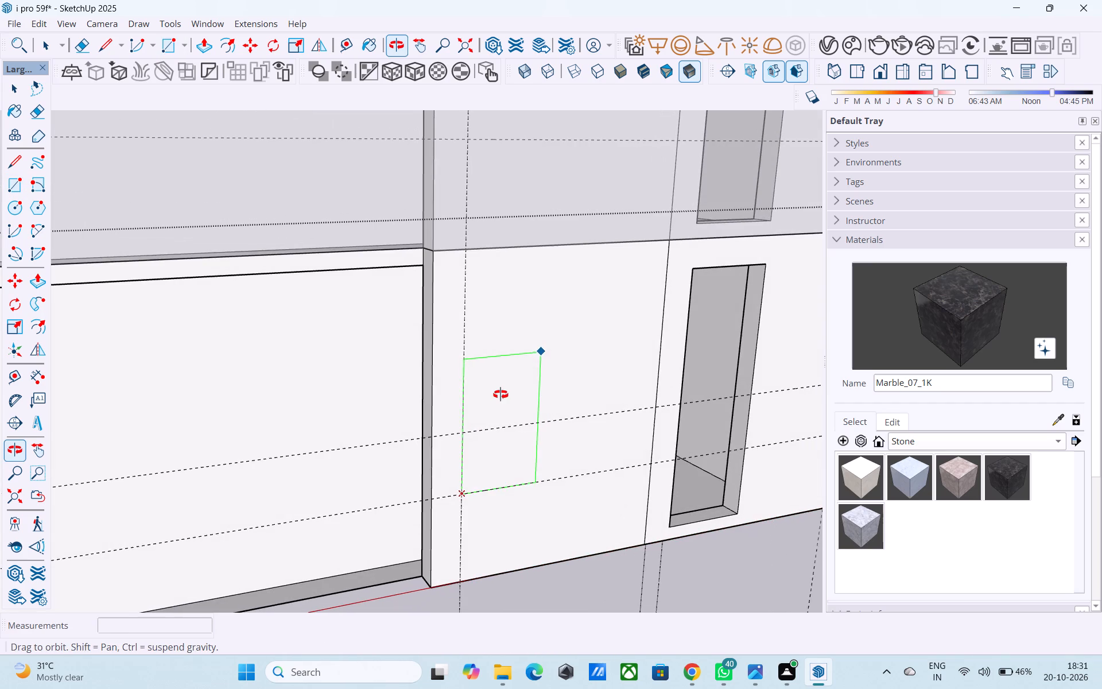
{"action": "middle_click_drag", "start_coordinate": [500, 394], "coordinate": [502, 396]}
{"action": "middle_click_drag", "start_coordinate": [589, 328], "coordinate": [483, 365]}
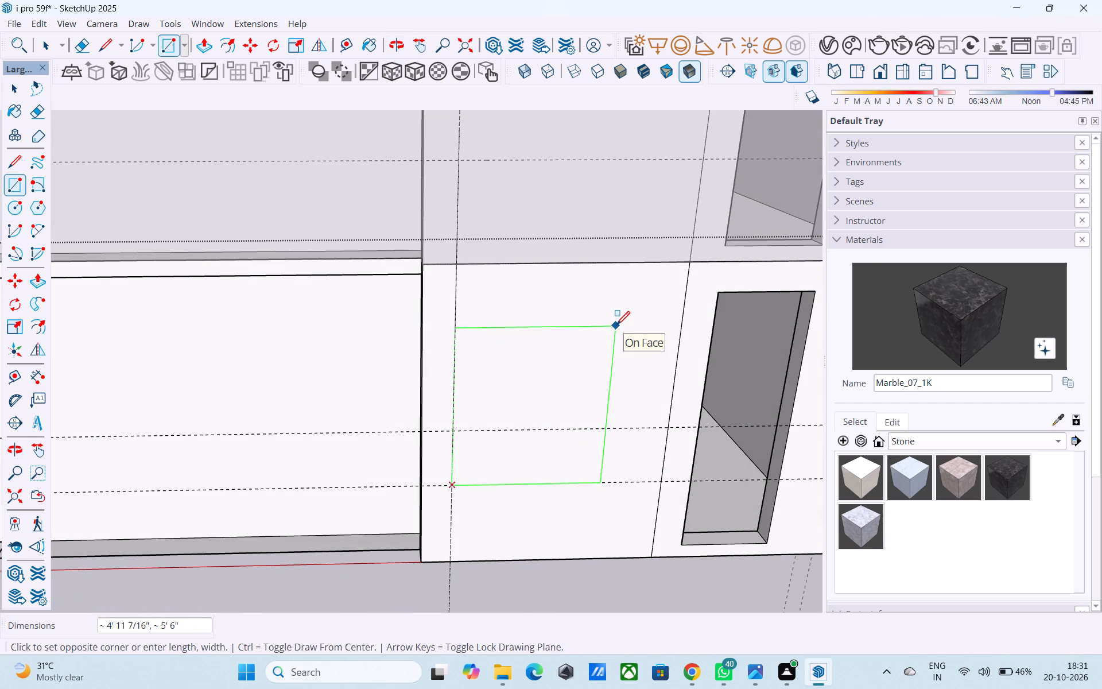
{"action": "type", "text": "4',4'"}
{"action": "key", "text": "Return"}
Offset the square window face 2" inward to outline its frame.
{"action": "scroll", "coordinate": [459, 509], "scroll_direction": "down", "scroll_amount": 1}
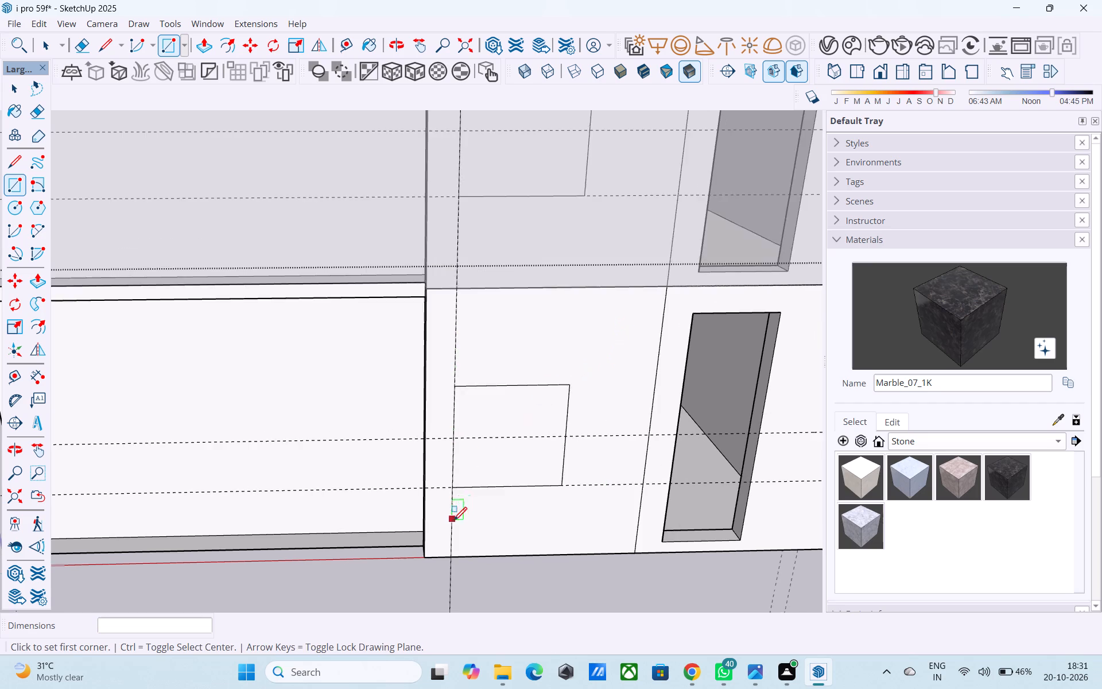
{"action": "scroll", "coordinate": [453, 522], "scroll_direction": "down", "scroll_amount": 1}
{"action": "middle_click_drag", "start_coordinate": [576, 419], "coordinate": [571, 399]}
{"action": "scroll", "coordinate": [535, 415], "scroll_direction": "up", "scroll_amount": 10}
{"action": "key", "text": "space"}
{"action": "left_click", "coordinate": [501, 428]}
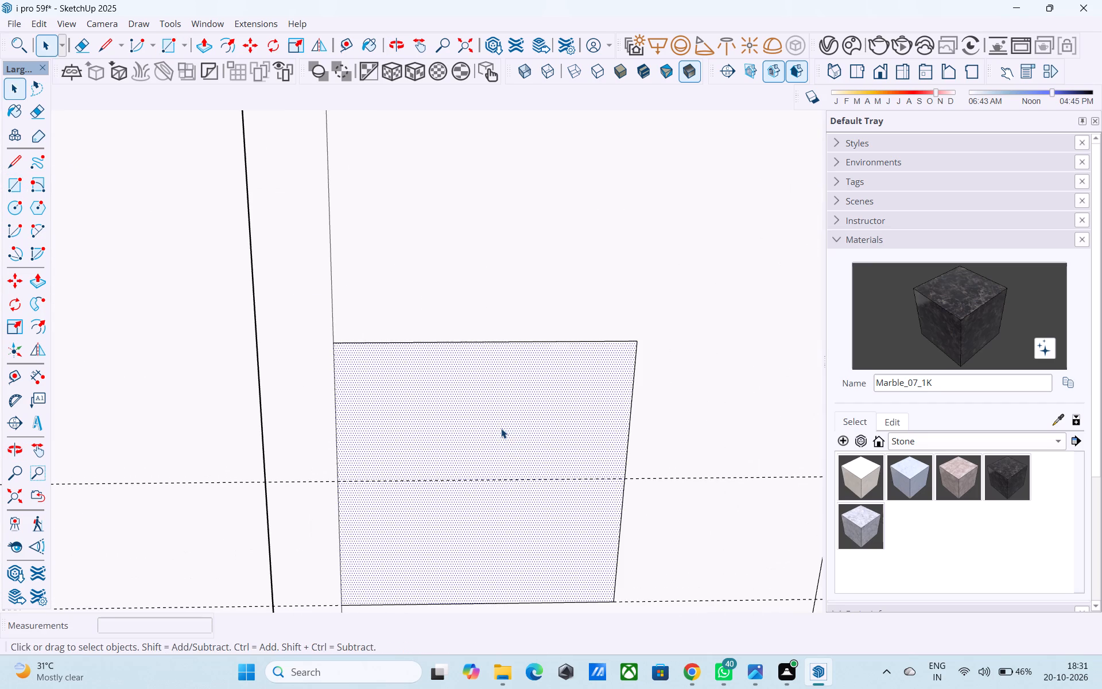
{"action": "key", "text": "f"}
{"action": "left_click", "coordinate": [501, 428]}
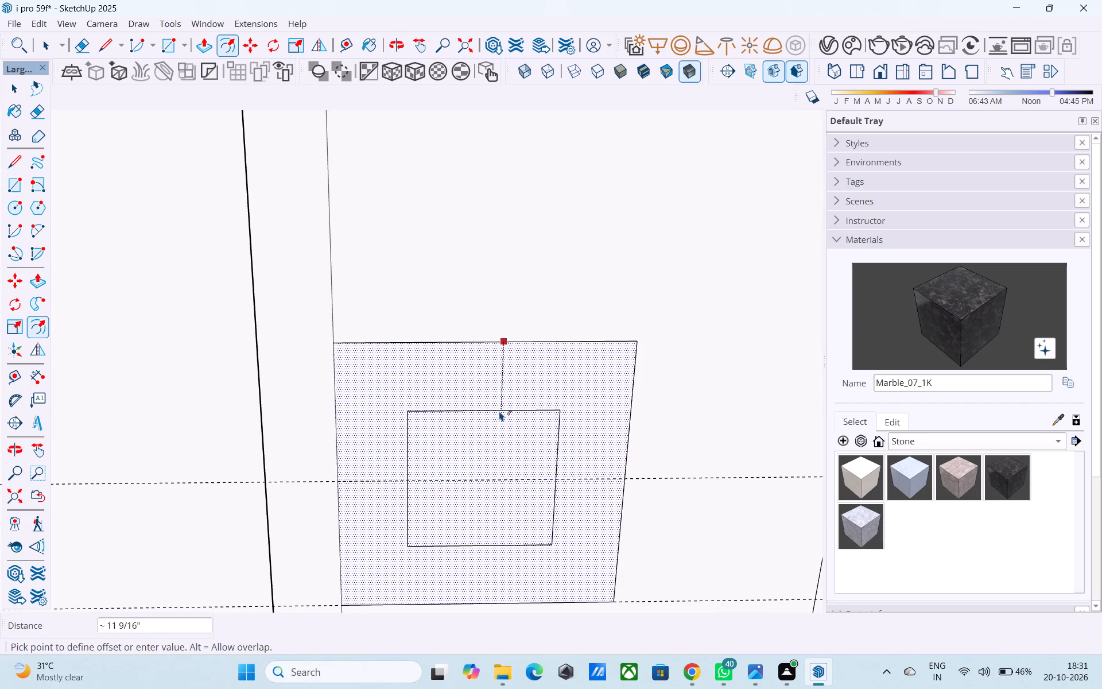
{"action": "key", "text": "2"}
{"action": "key", "text": "shift+quotedbl"}
{"action": "key", "text": "Return"}
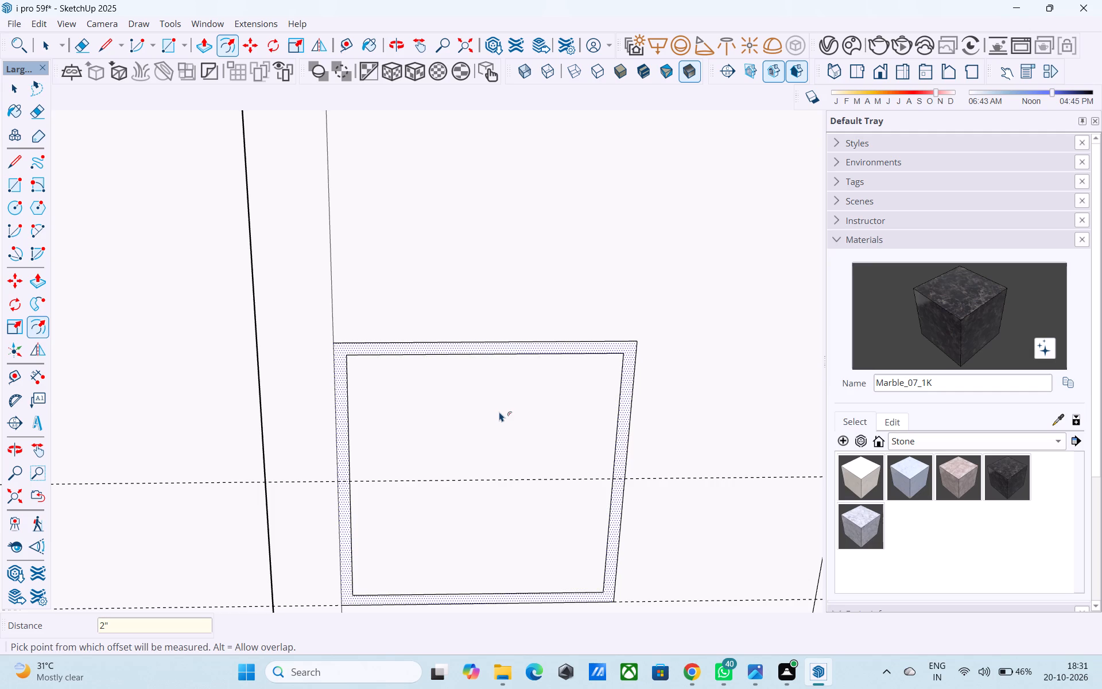
{"action": "key", "text": "space"}
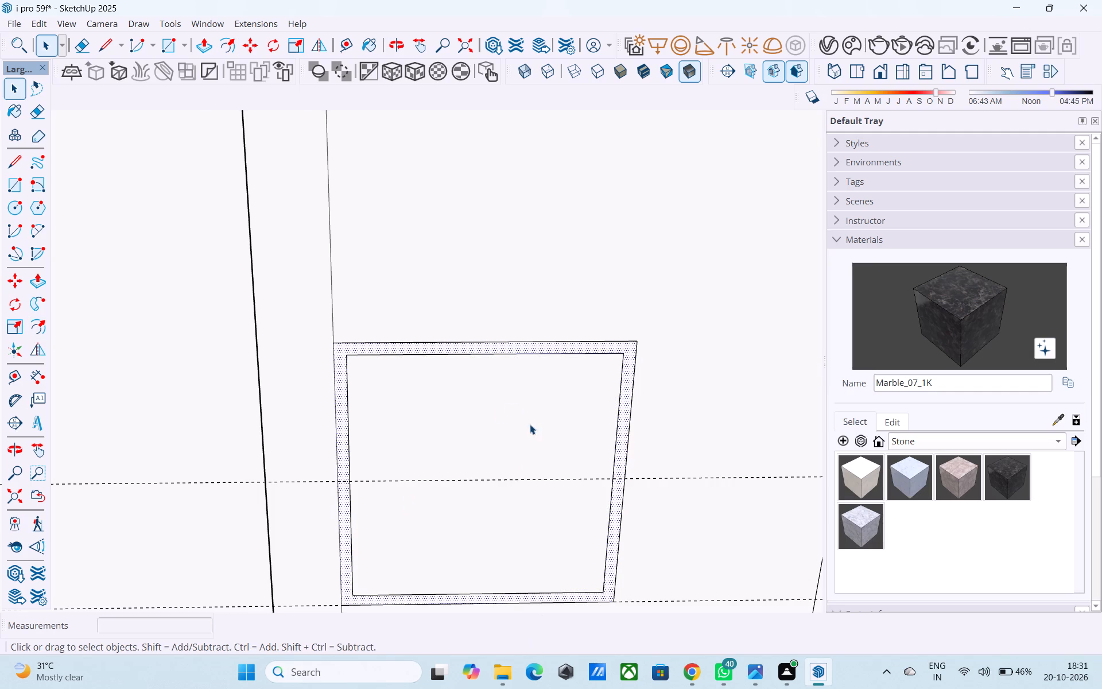
{"action": "scroll", "coordinate": [530, 416], "scroll_direction": "up", "scroll_amount": 1}
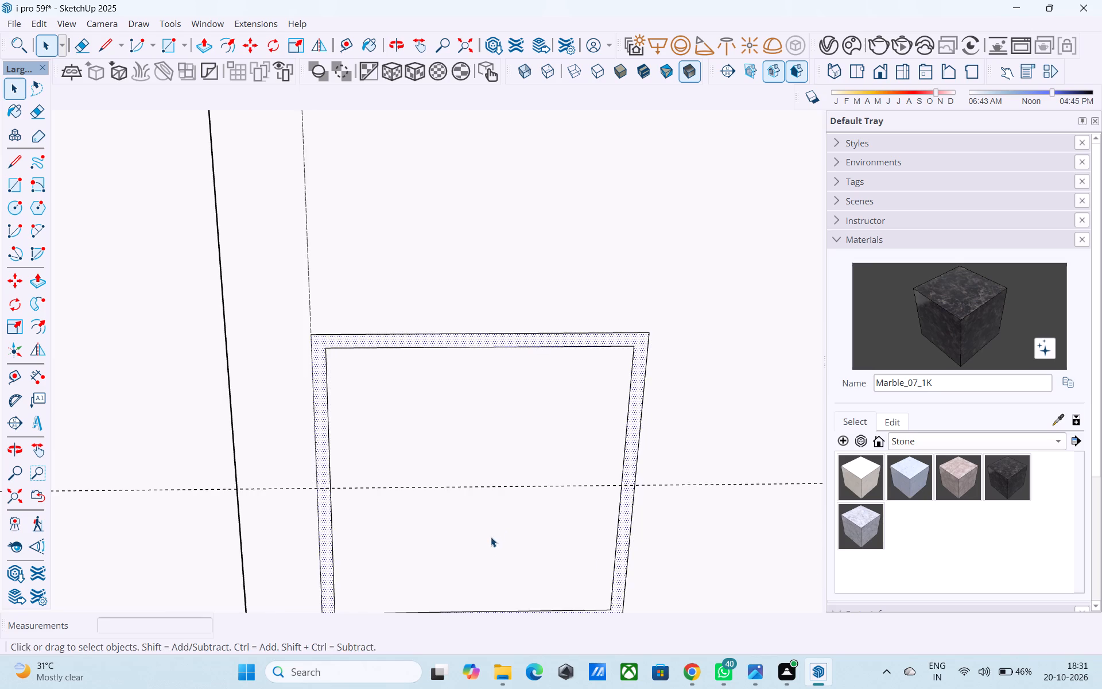
Push/Pull the square window's frame face 6" outward from the wall panel.
{"action": "scroll", "coordinate": [487, 543], "scroll_direction": "down", "scroll_amount": 3}
{"action": "middle_click_drag", "start_coordinate": [482, 543], "coordinate": [430, 466]}
{"action": "scroll", "coordinate": [382, 359], "scroll_direction": "down", "scroll_amount": 5}
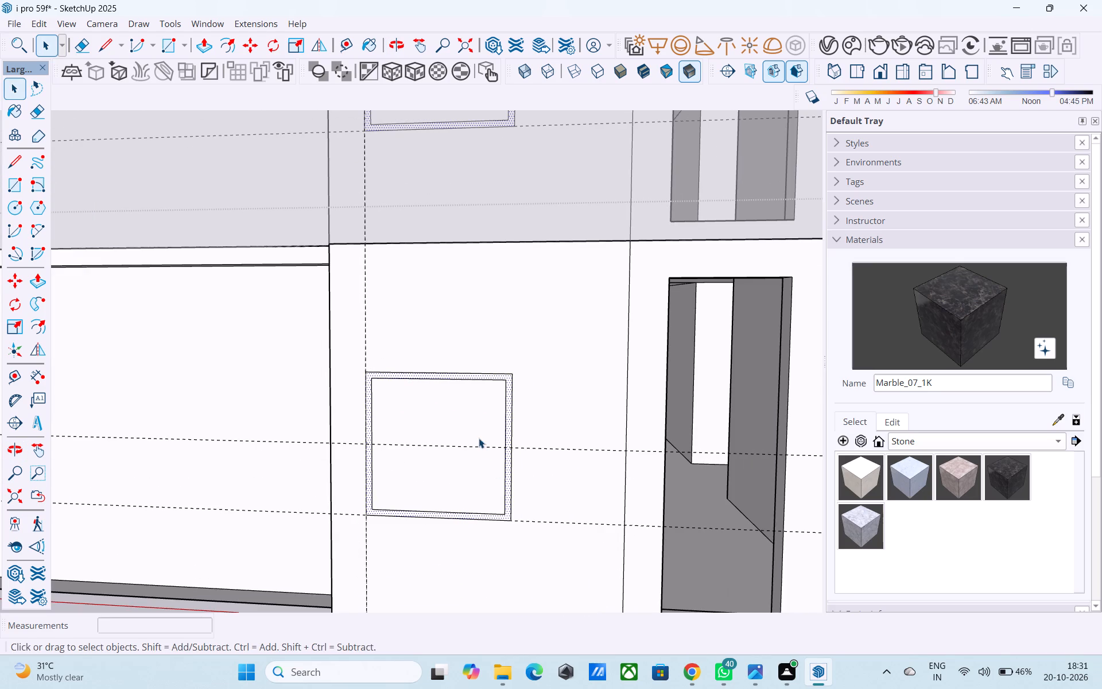
{"action": "scroll", "coordinate": [479, 438], "scroll_direction": "up", "scroll_amount": 7}
{"action": "scroll", "coordinate": [546, 431], "scroll_direction": "down", "scroll_amount": 5}
{"action": "scroll", "coordinate": [582, 396], "scroll_direction": "up", "scroll_amount": 7}
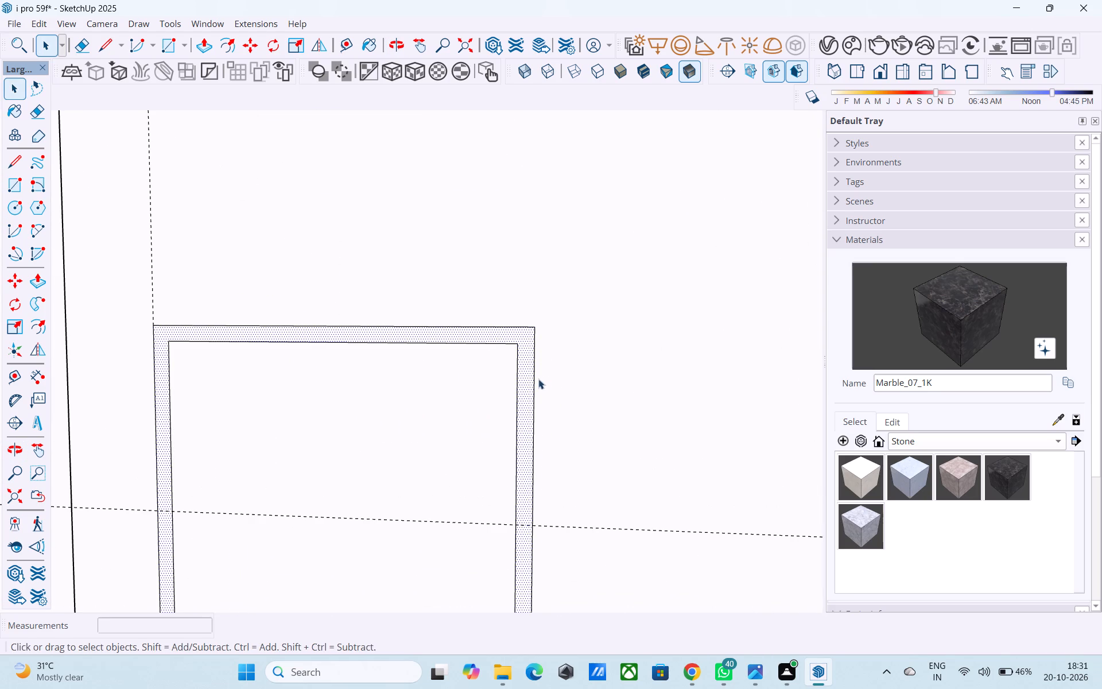
{"action": "key", "text": "p"}
{"action": "left_click", "coordinate": [520, 378]}
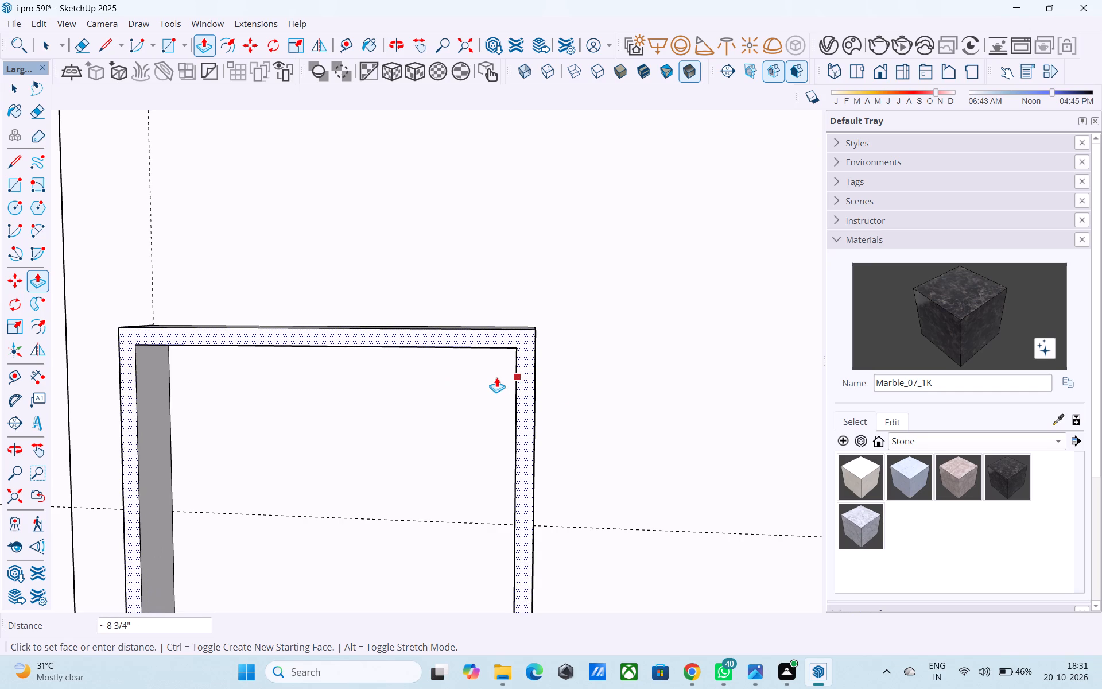
{"action": "type", "text": "6\""}
{"action": "key", "text": "Return"}
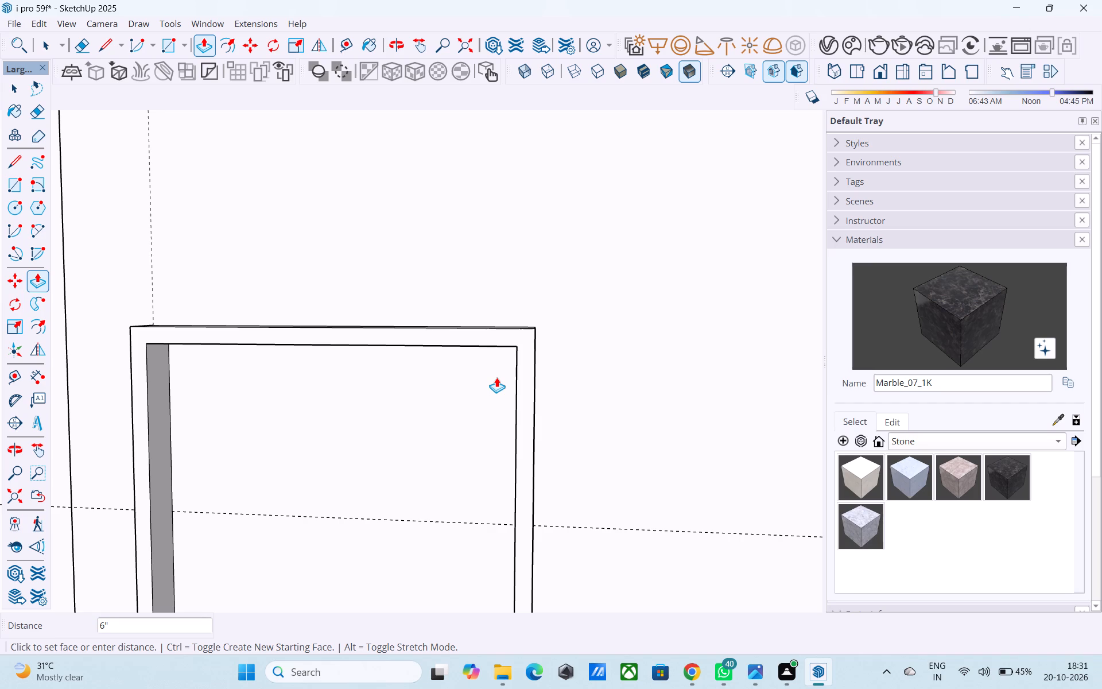
Push the face inside the square window frame back through the wall to cut the window opening.
{"action": "scroll", "coordinate": [472, 384], "scroll_direction": "down", "scroll_amount": 7}
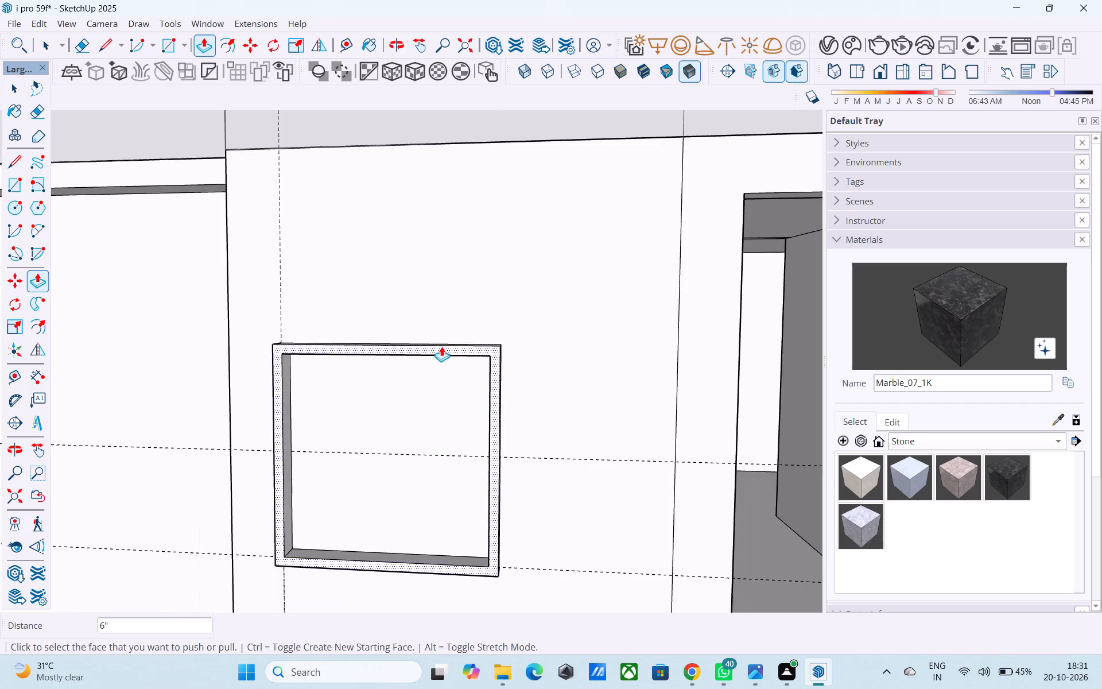
{"action": "scroll", "coordinate": [441, 346], "scroll_direction": "down", "scroll_amount": 2}
{"action": "middle_click_drag", "start_coordinate": [430, 330], "coordinate": [394, 325]}
{"action": "middle_click_drag", "start_coordinate": [382, 352], "coordinate": [398, 407]}
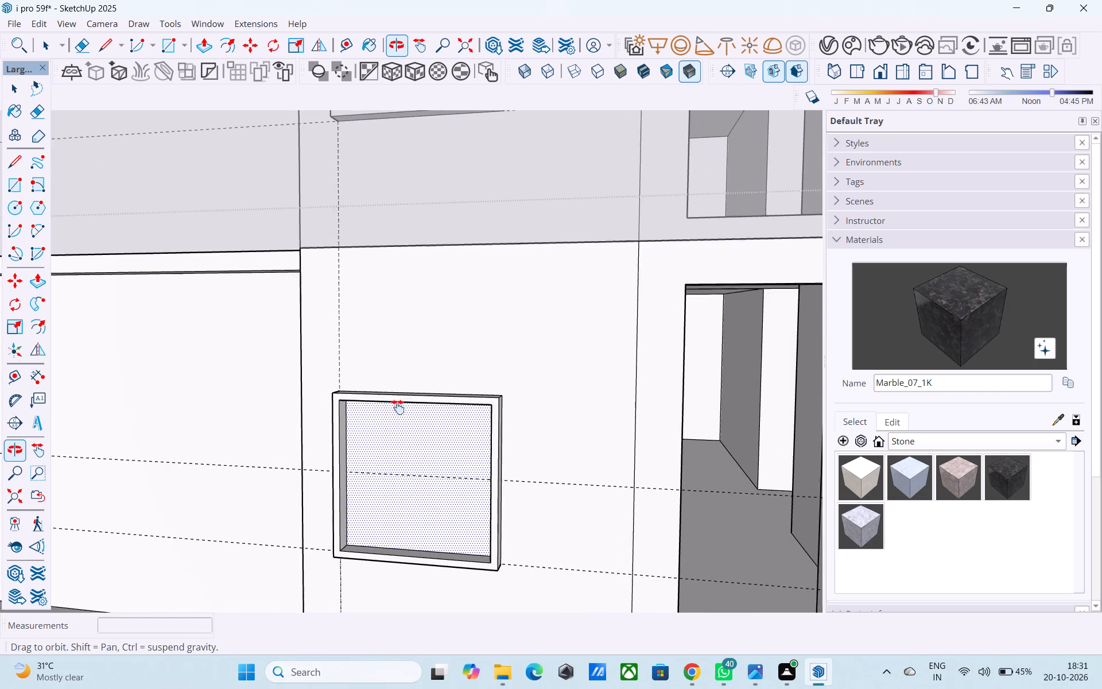
{"action": "middle_click_drag", "start_coordinate": [398, 407], "coordinate": [367, 320]}
{"action": "scroll", "coordinate": [371, 333], "scroll_direction": "down", "scroll_amount": 5}
{"action": "scroll", "coordinate": [382, 444], "scroll_direction": "up", "scroll_amount": 8}
{"action": "key", "text": "space"}
{"action": "left_click", "coordinate": [389, 432]}
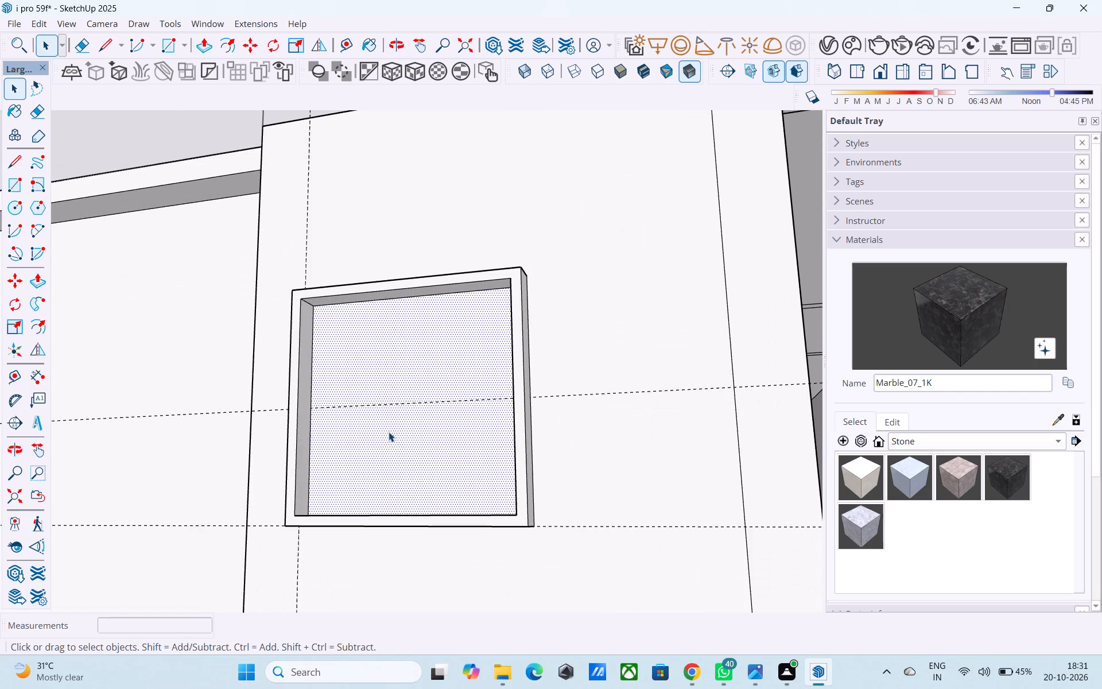
{"action": "key", "text": "p"}
{"action": "left_click", "coordinate": [389, 432]}
{"action": "middle_click_drag", "start_coordinate": [433, 396], "coordinate": [436, 444]}
{"action": "scroll", "coordinate": [432, 437], "scroll_direction": "up", "scroll_amount": 4}
{"action": "left_click", "coordinate": [465, 415]}
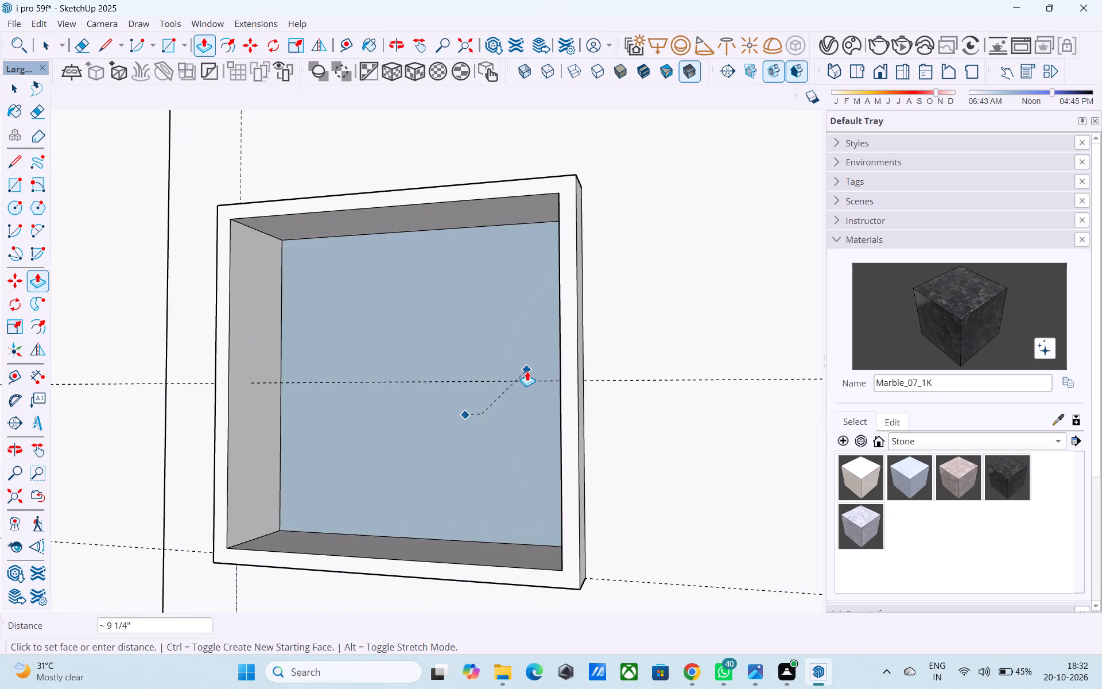
{"action": "scroll", "coordinate": [523, 366], "scroll_direction": "up", "scroll_amount": 3}
{"action": "middle_click_drag", "start_coordinate": [527, 381], "coordinate": [542, 403]}
{"action": "middle_click_drag", "start_coordinate": [513, 339], "coordinate": [507, 334]}
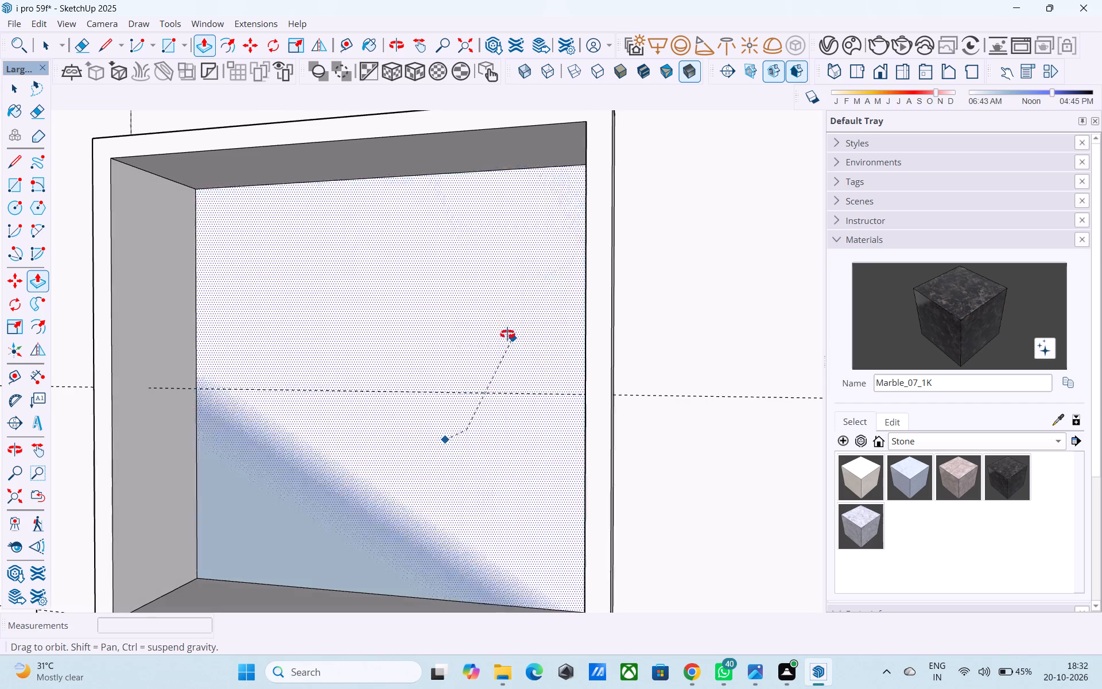
{"action": "middle_click_drag", "start_coordinate": [507, 334], "coordinate": [504, 332]}
{"action": "left_click", "coordinate": [504, 331]}
{"action": "scroll", "coordinate": [504, 331], "scroll_direction": "down", "scroll_amount": 3}
{"action": "key", "text": "space"}
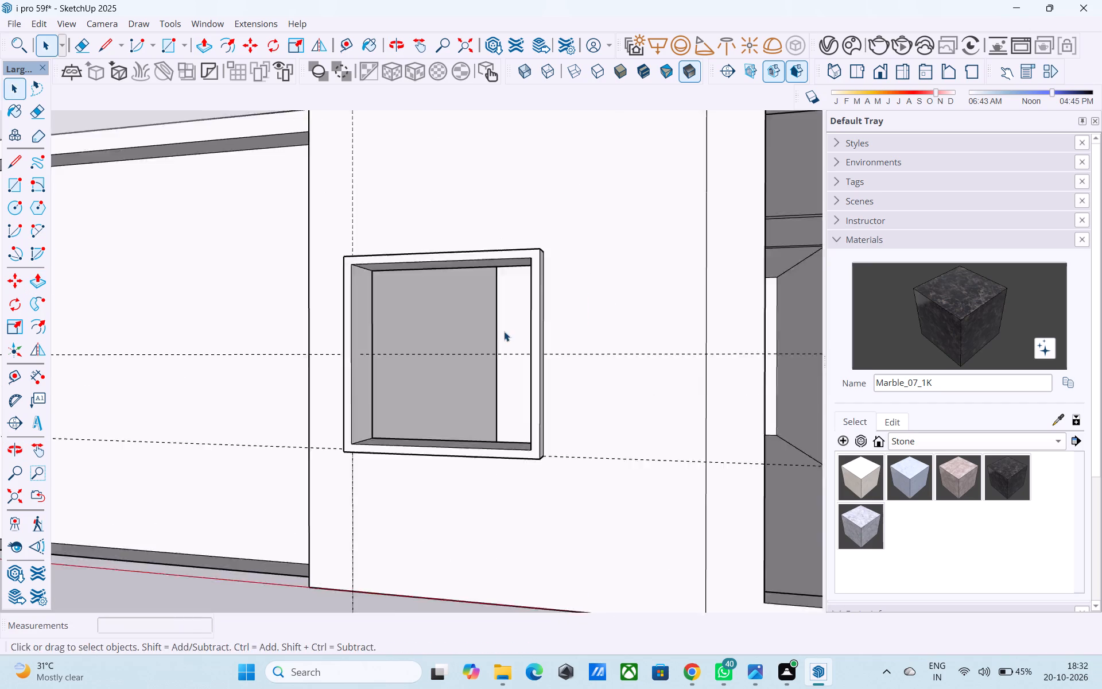
Draw a 3' 8" by 3' 8" rectangle between opposite inner corners of the window opening as its pane.
{"action": "scroll", "coordinate": [504, 331], "scroll_direction": "down", "scroll_amount": 1}
{"action": "middle_click_drag", "start_coordinate": [505, 331], "coordinate": [542, 359]}
{"action": "scroll", "coordinate": [459, 299], "scroll_direction": "down", "scroll_amount": 6}
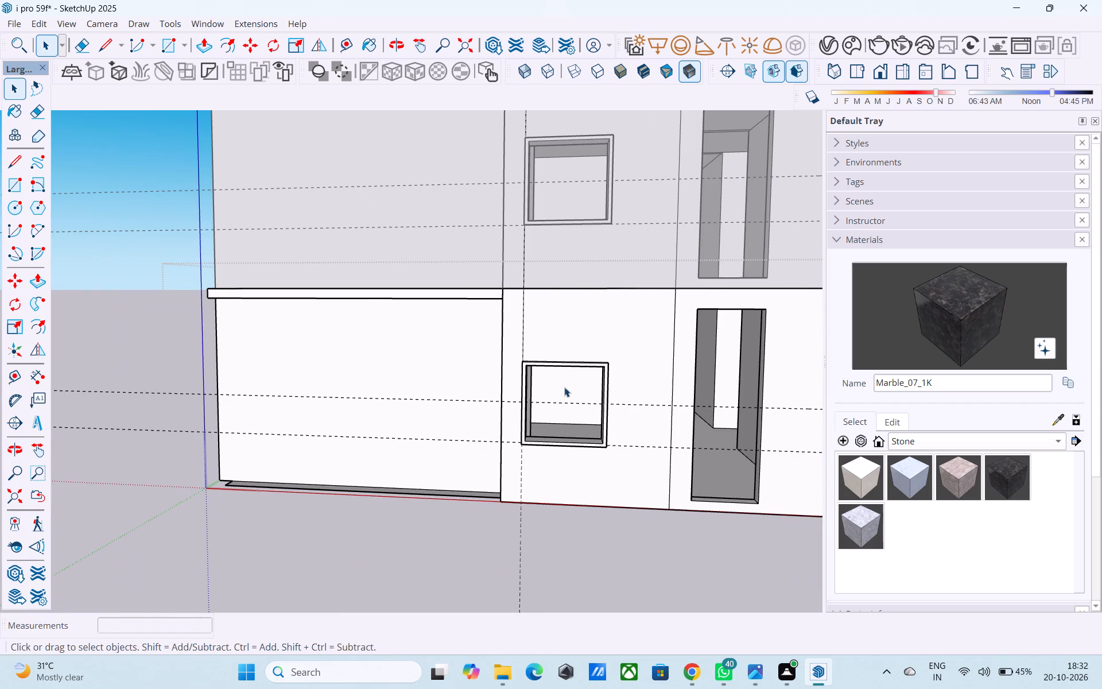
{"action": "middle_click_drag", "start_coordinate": [564, 386], "coordinate": [479, 354]}
{"action": "scroll", "coordinate": [388, 316], "scroll_direction": "up", "scroll_amount": 5}
{"action": "middle_click_drag", "start_coordinate": [384, 328], "coordinate": [353, 343], "text": "shift"}
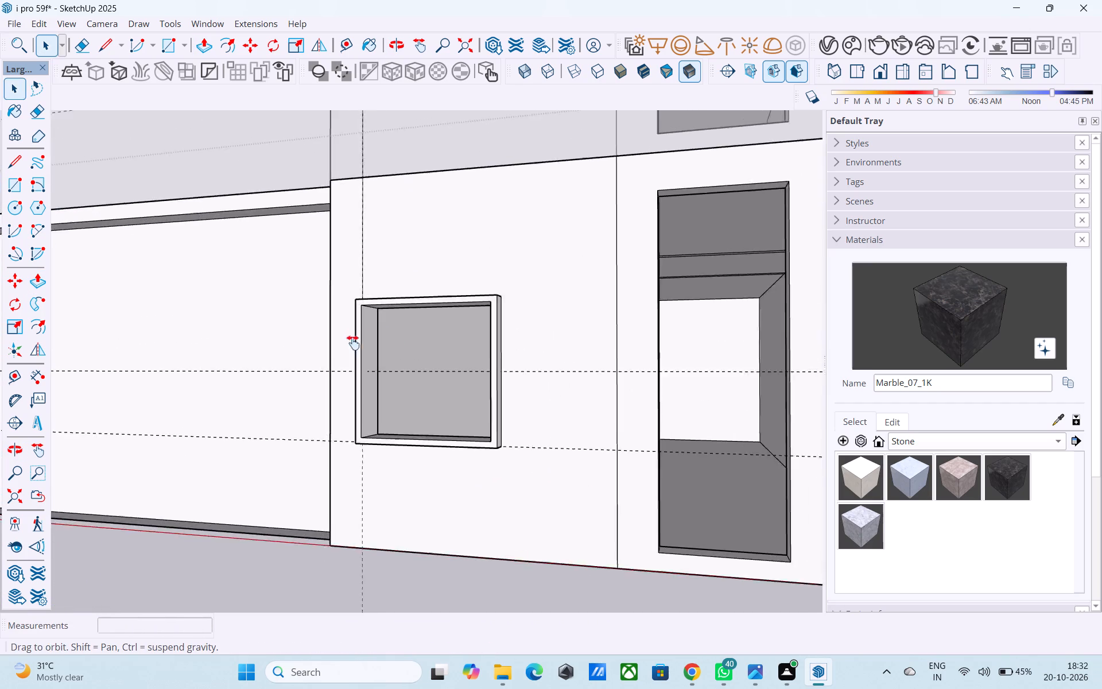
{"action": "middle_click_drag", "start_coordinate": [353, 343], "coordinate": [360, 311], "text": "shift"}
{"action": "scroll", "coordinate": [360, 311], "scroll_direction": "up", "scroll_amount": 3}
{"action": "key", "text": "r"}
{"action": "scroll", "coordinate": [347, 329], "scroll_direction": "up", "scroll_amount": 4}
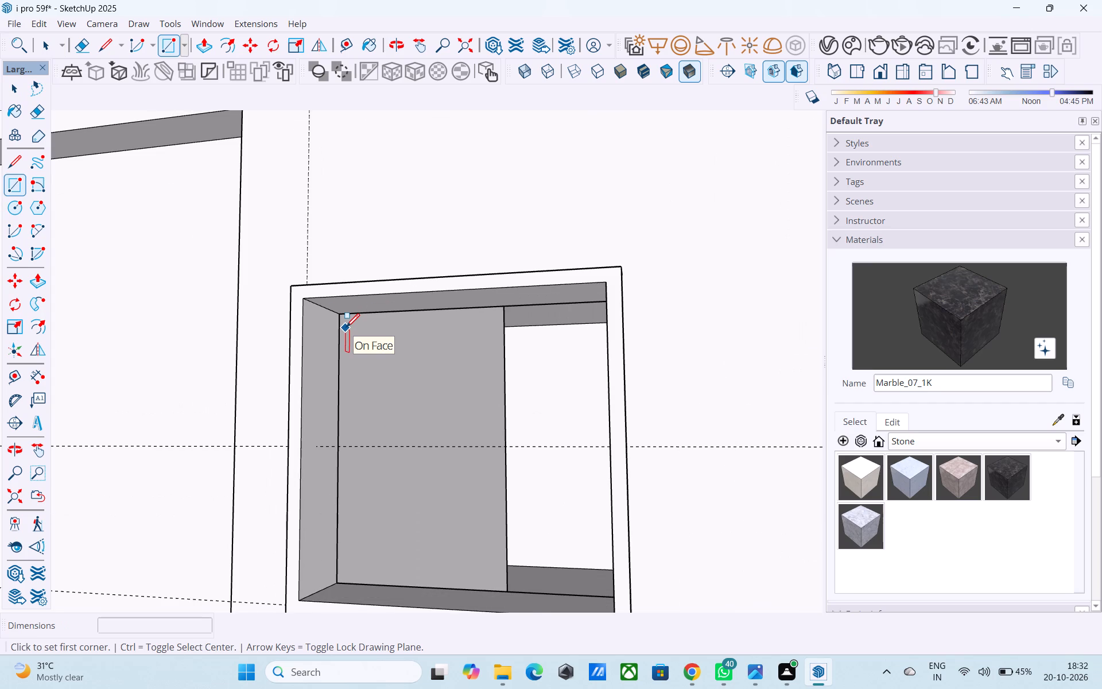
{"action": "middle_click_drag", "start_coordinate": [344, 328], "coordinate": [339, 324]}
{"action": "scroll", "coordinate": [339, 324], "scroll_direction": "up", "scroll_amount": 1}
{"action": "left_click", "coordinate": [340, 309]}
{"action": "scroll", "coordinate": [344, 307], "scroll_direction": "down", "scroll_amount": 5}
{"action": "middle_click_drag", "start_coordinate": [414, 409], "coordinate": [412, 376], "text": "shift"}
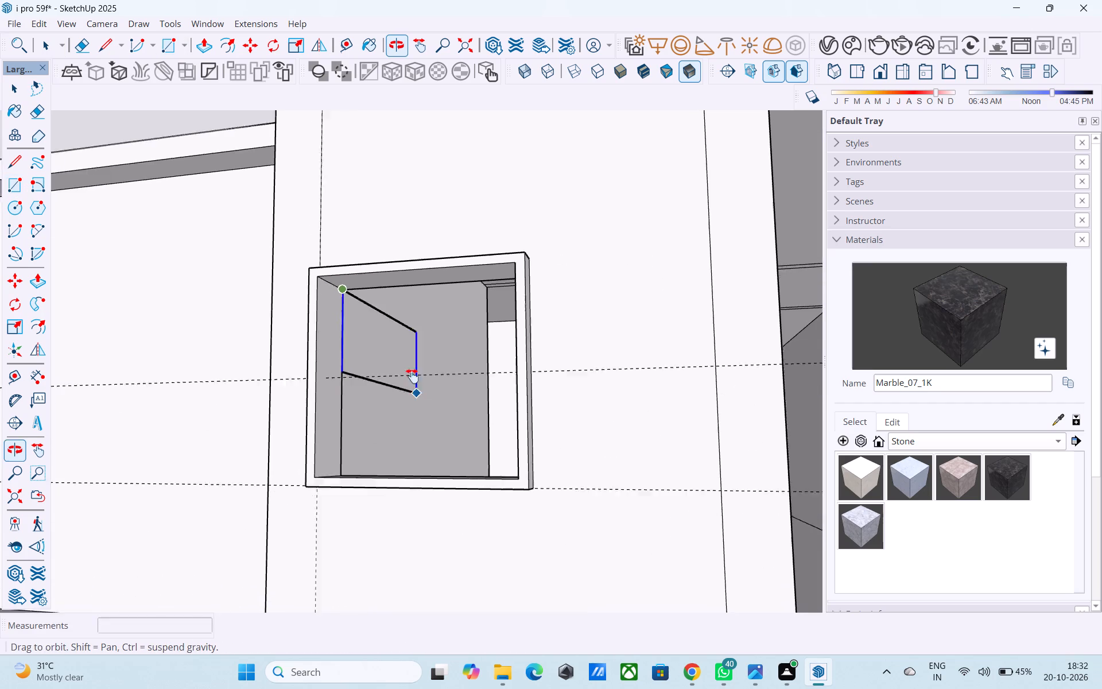
{"action": "middle_click_drag", "start_coordinate": [412, 376], "coordinate": [488, 410], "text": "shift"}
{"action": "scroll", "coordinate": [546, 455], "scroll_direction": "up", "scroll_amount": 3}
{"action": "left_click", "coordinate": [624, 465]}
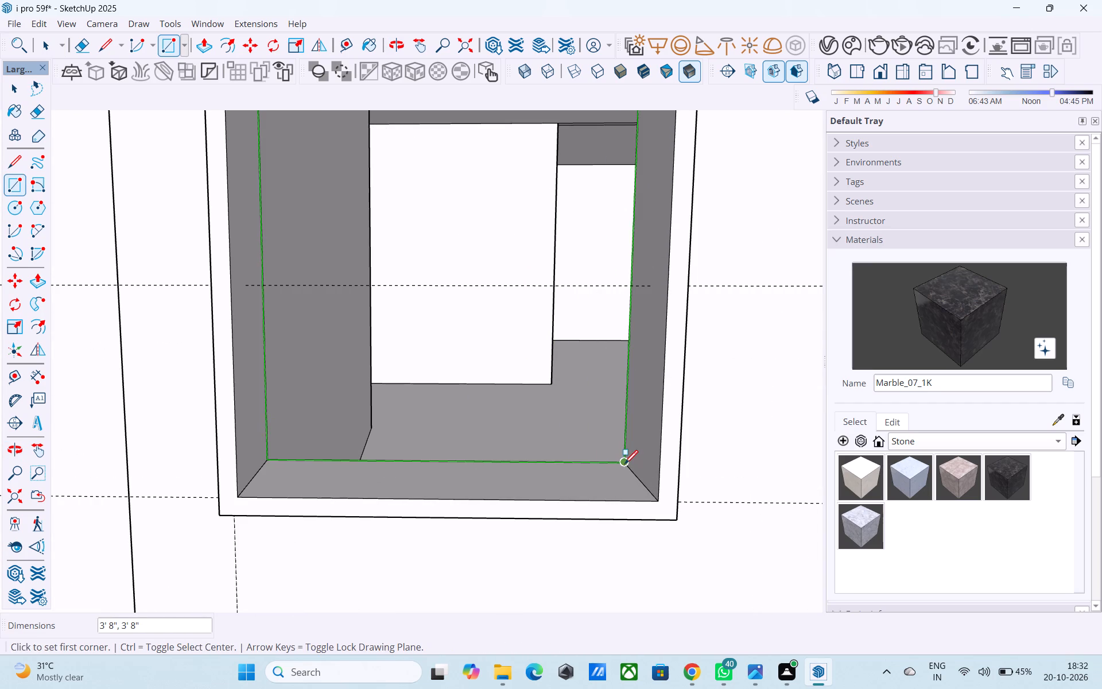
Paint the new window pane with Glass_Basic_01 from the Glass materials.
{"action": "scroll", "coordinate": [619, 456], "scroll_direction": "down", "scroll_amount": 4}
{"action": "middle_click_drag", "start_coordinate": [612, 458], "coordinate": [537, 446]}
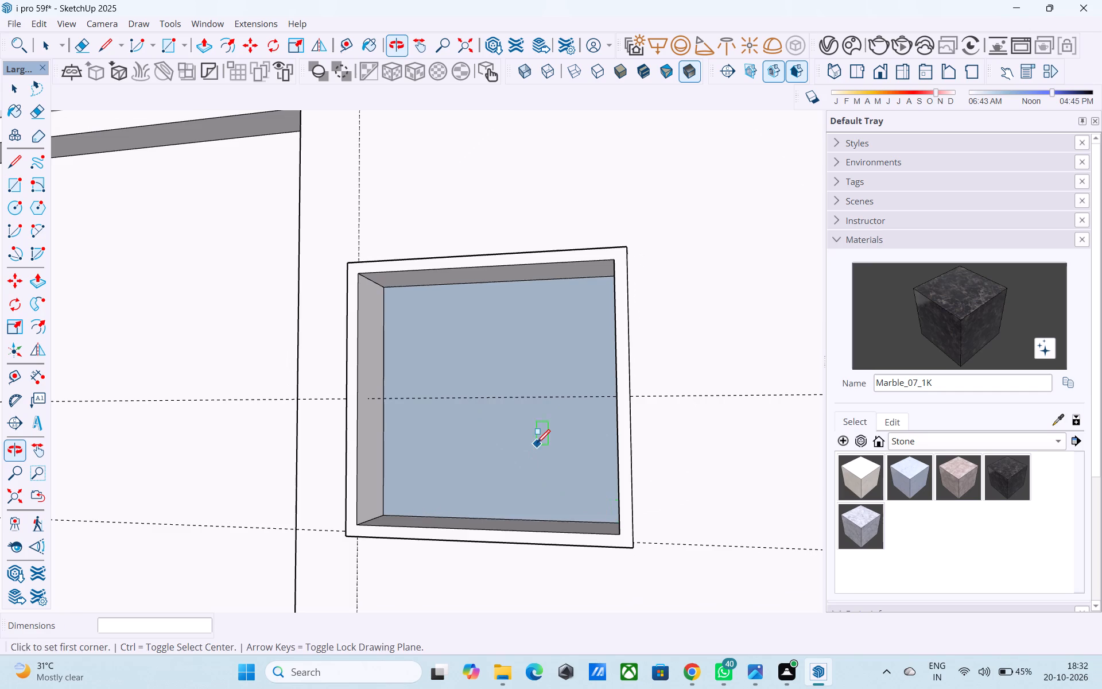
{"action": "scroll", "coordinate": [517, 451], "scroll_direction": "down", "scroll_amount": 1}
{"action": "scroll", "coordinate": [435, 572], "scroll_direction": "down", "scroll_amount": 4}
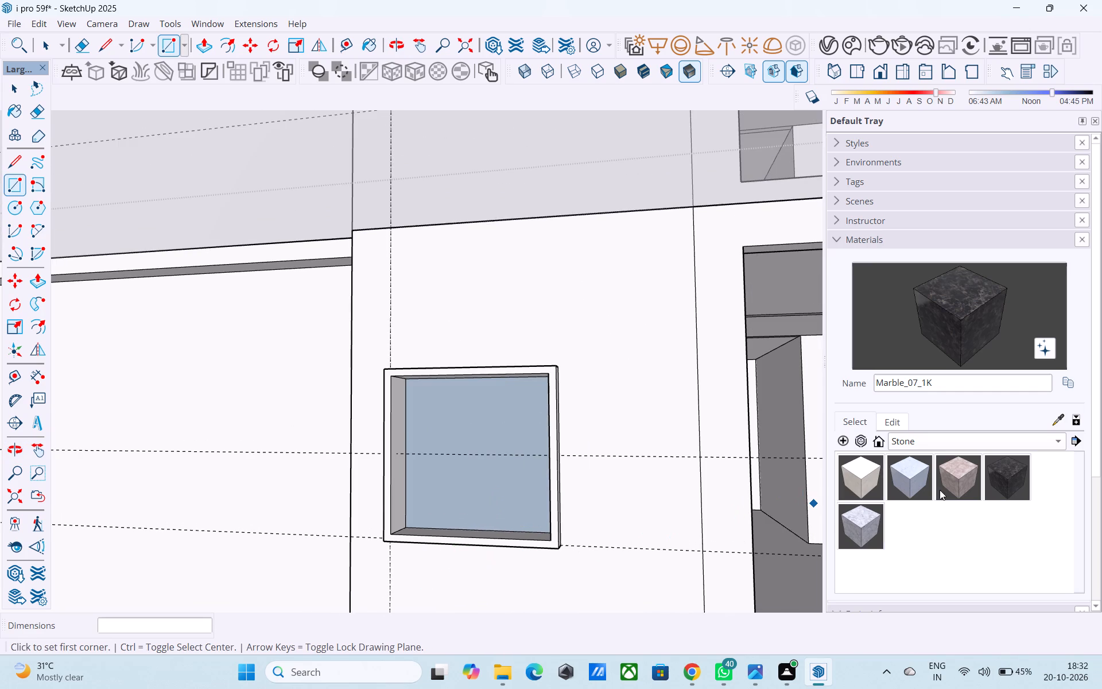
{"action": "left_click", "coordinate": [923, 443]}
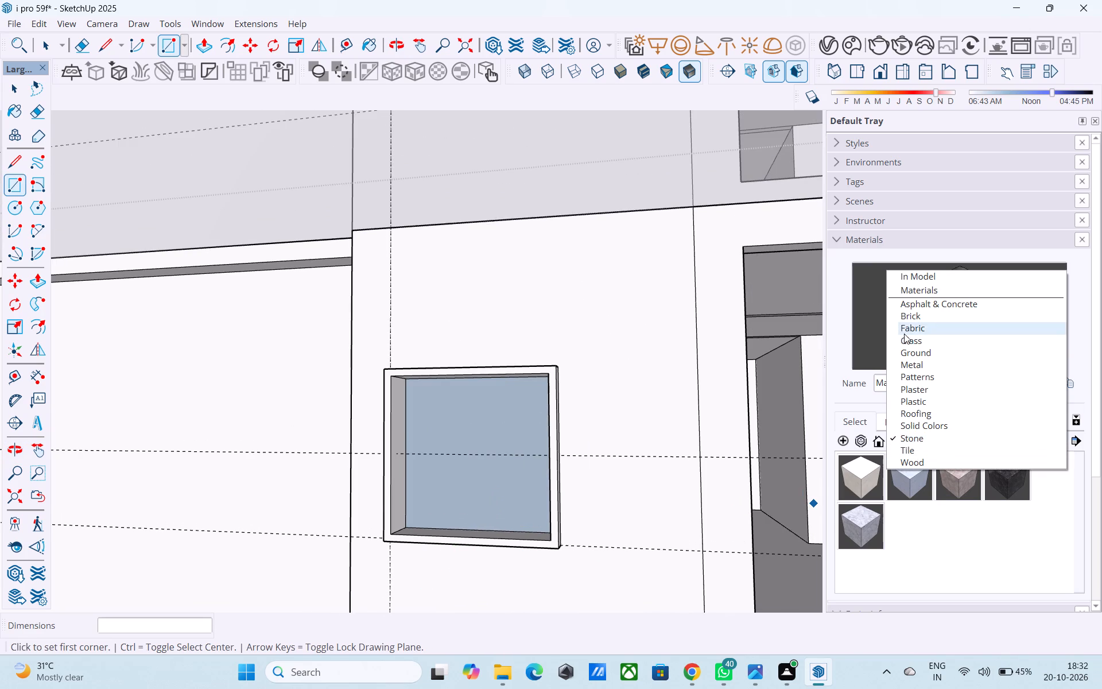
{"action": "left_click", "coordinate": [910, 340]}
{"action": "left_click", "coordinate": [858, 483]}
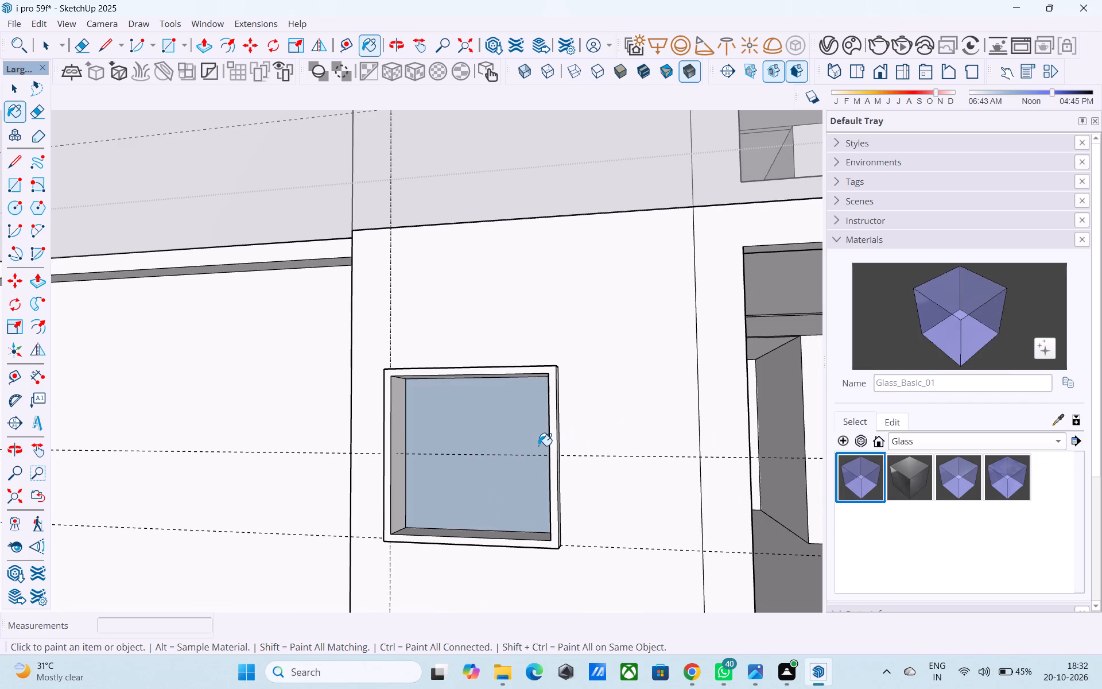
{"action": "left_click", "coordinate": [538, 446]}
Examine the whole building from several sides, checking the windows and openings repeated on every storey.
{"action": "scroll", "coordinate": [526, 450], "scroll_direction": "down", "scroll_amount": 3}
{"action": "middle_click_drag", "start_coordinate": [526, 450], "coordinate": [439, 481]}
{"action": "scroll", "coordinate": [526, 450], "scroll_direction": "down", "scroll_amount": 1}
{"action": "scroll", "coordinate": [436, 478], "scroll_direction": "down", "scroll_amount": 19}
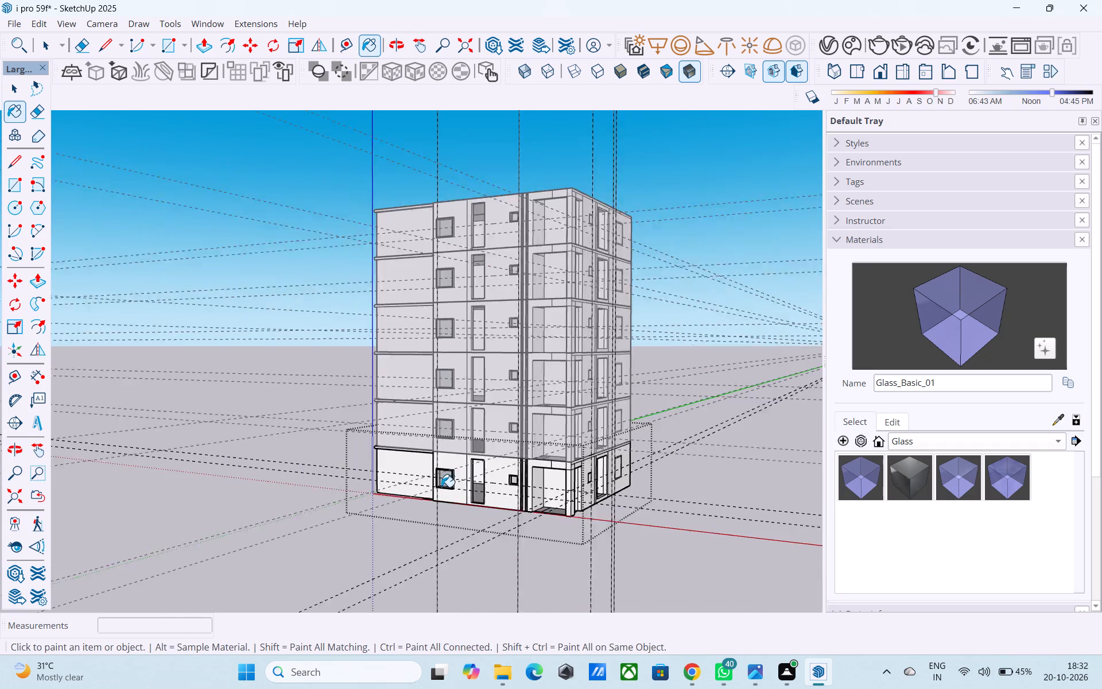
{"action": "scroll", "coordinate": [441, 487], "scroll_direction": "down", "scroll_amount": 2}
{"action": "middle_click_drag", "start_coordinate": [573, 440], "coordinate": [371, 443]}
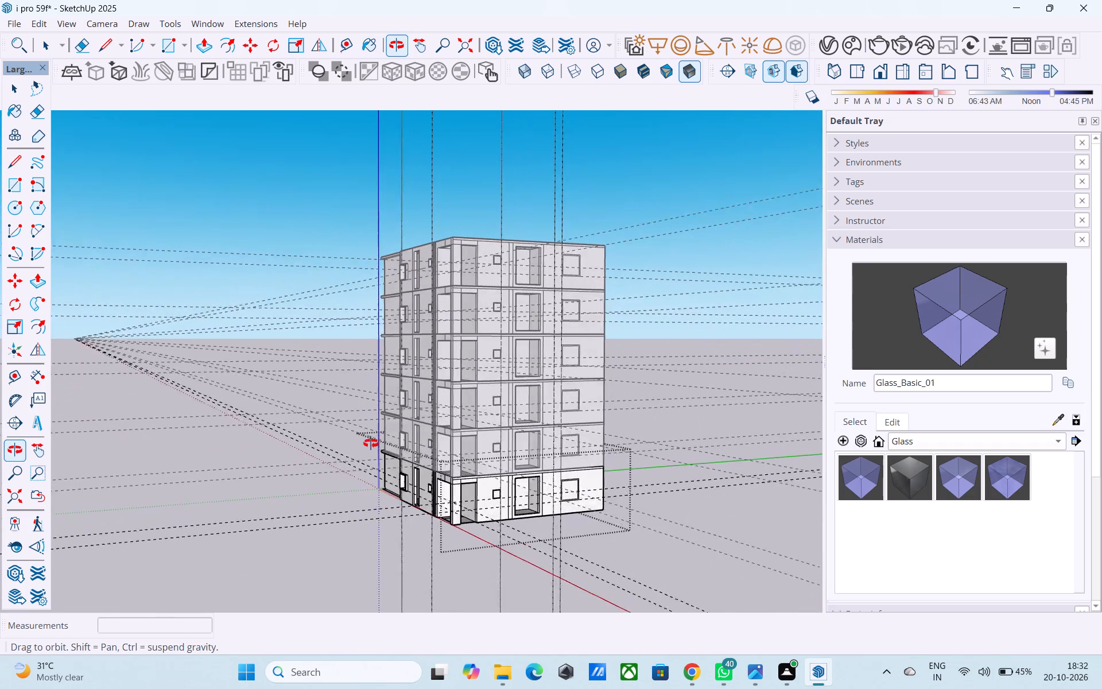
{"action": "middle_click_drag", "start_coordinate": [371, 443], "coordinate": [347, 460]}
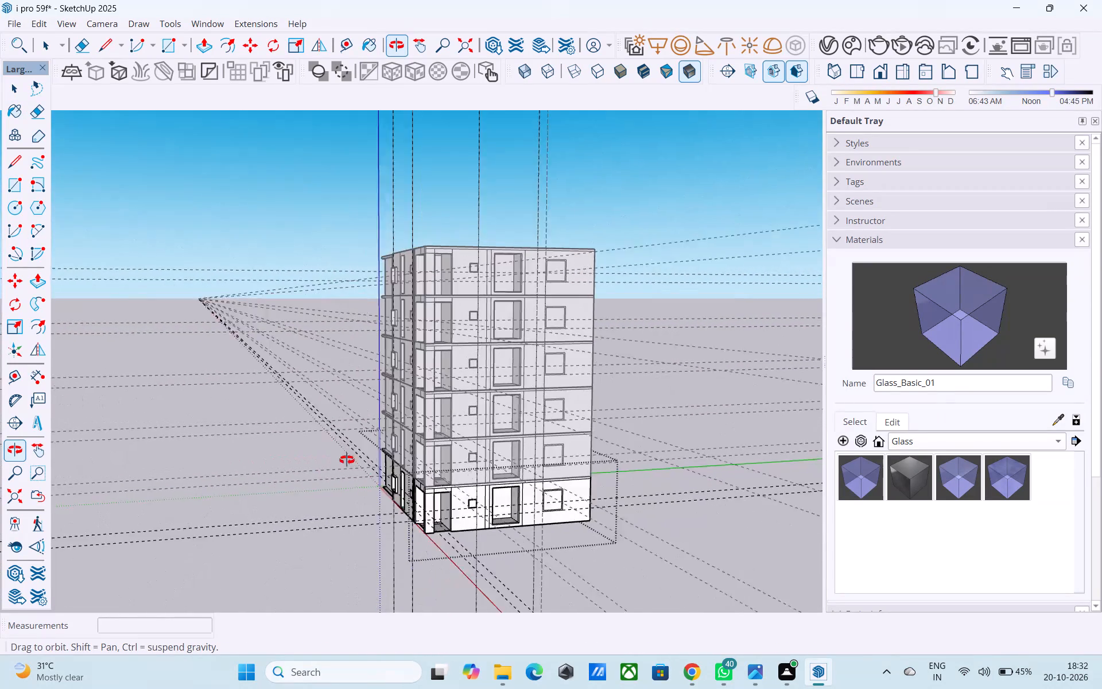
{"action": "middle_click_drag", "start_coordinate": [347, 460], "coordinate": [673, 441]}
{"action": "scroll", "coordinate": [495, 444], "scroll_direction": "up", "scroll_amount": 2}
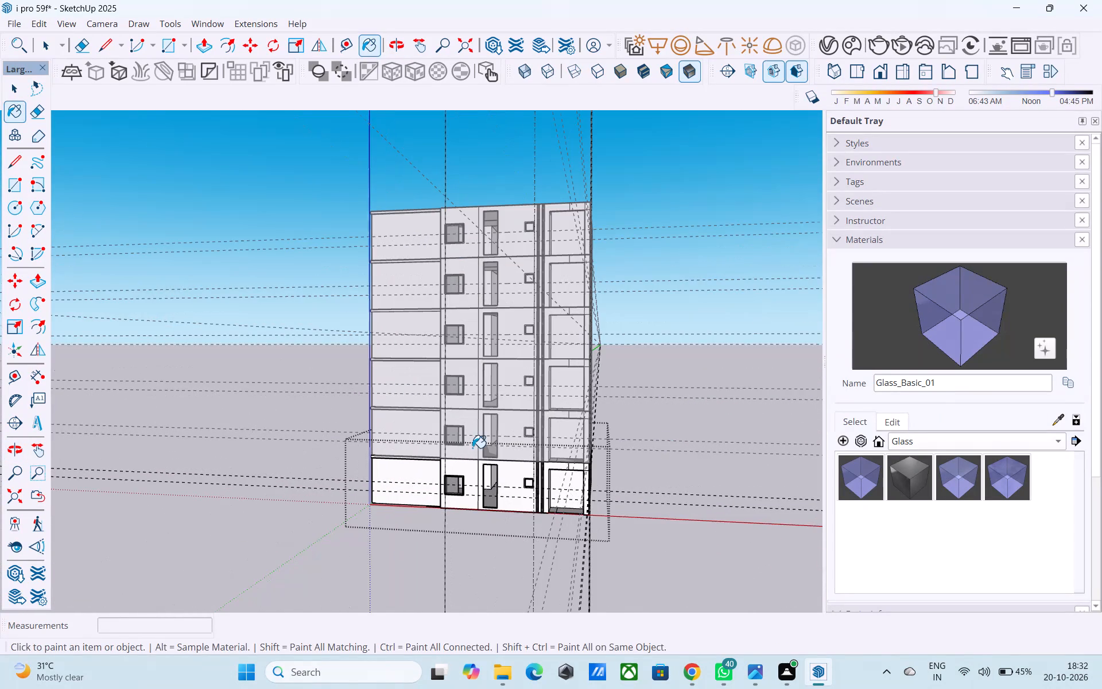
{"action": "scroll", "coordinate": [643, 440], "scroll_direction": "up", "scroll_amount": 2}
{"action": "middle_click_drag", "start_coordinate": [643, 440], "coordinate": [598, 429]}
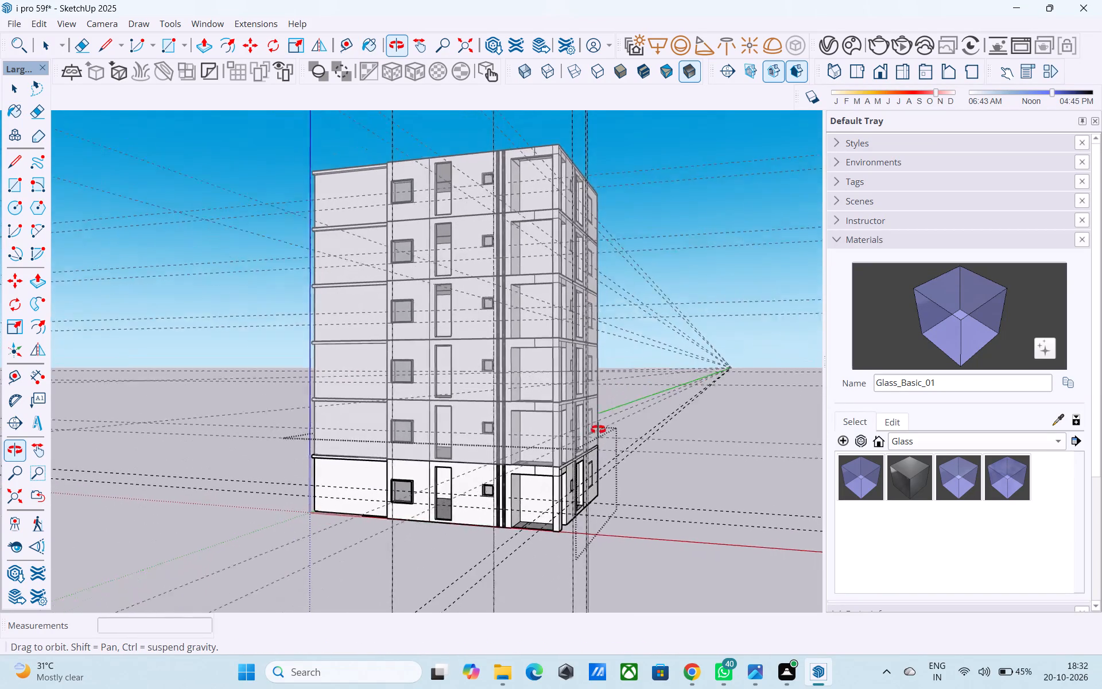
{"action": "middle_click_drag", "start_coordinate": [598, 429], "coordinate": [615, 415]}
{"action": "middle_click_drag", "start_coordinate": [539, 463], "coordinate": [539, 475]}
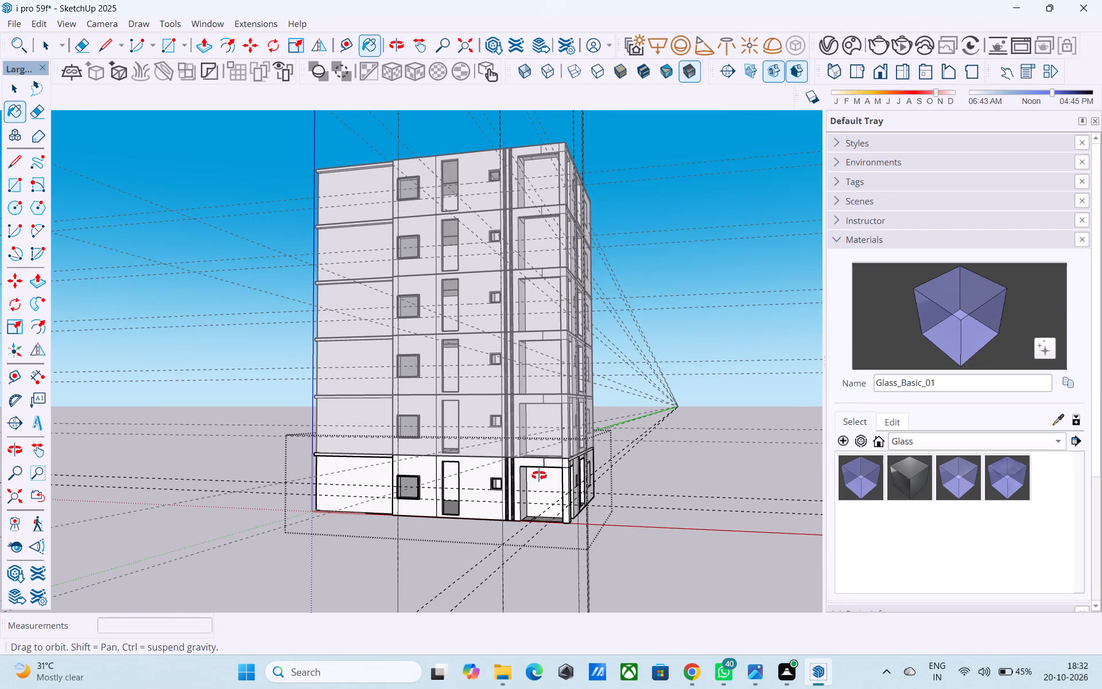
{"action": "middle_click_drag", "start_coordinate": [539, 475], "coordinate": [311, 498]}
{"action": "scroll", "coordinate": [390, 509], "scroll_direction": "down", "scroll_amount": 2}
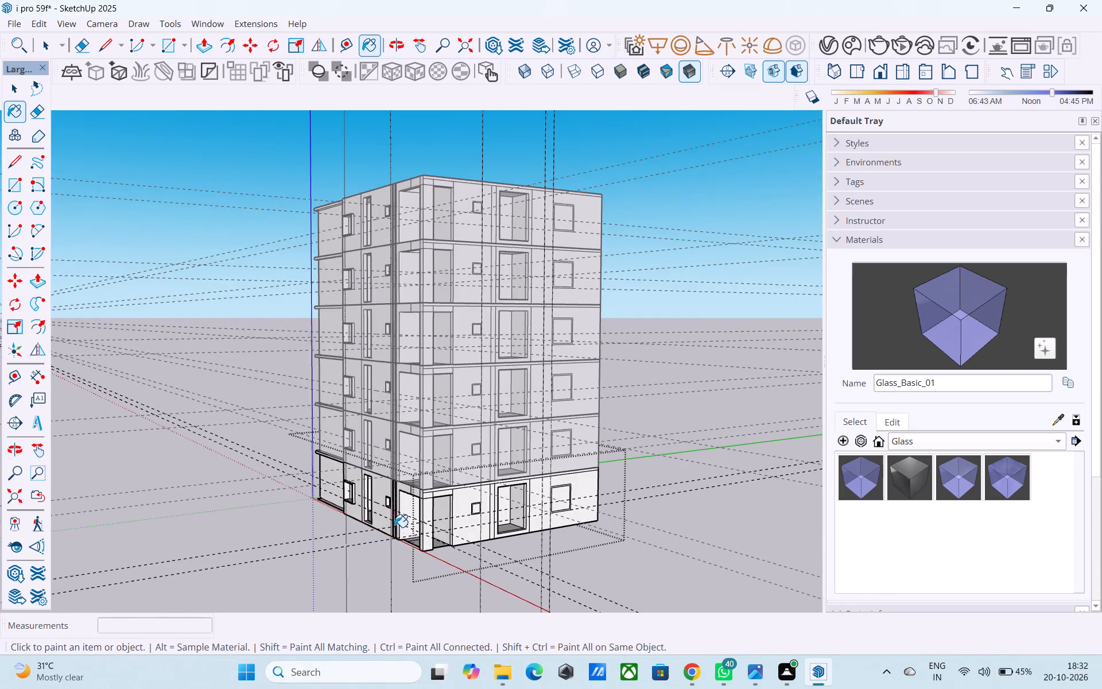
{"action": "scroll", "coordinate": [414, 557], "scroll_direction": "down", "scroll_amount": 1}
{"action": "scroll", "coordinate": [460, 417], "scroll_direction": "up", "scroll_amount": 3}
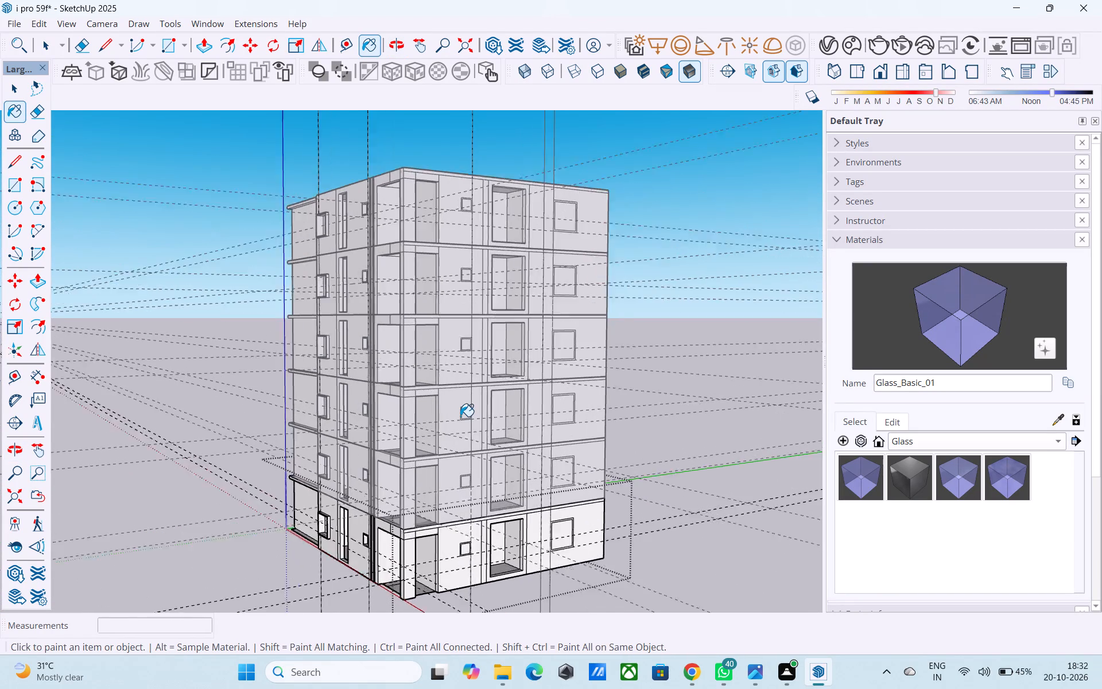
{"action": "scroll", "coordinate": [460, 416], "scroll_direction": "up", "scroll_amount": 2}
{"action": "scroll", "coordinate": [460, 416], "scroll_direction": "down", "scroll_amount": 3}
{"action": "middle_click_drag", "start_coordinate": [460, 415], "coordinate": [487, 398]}
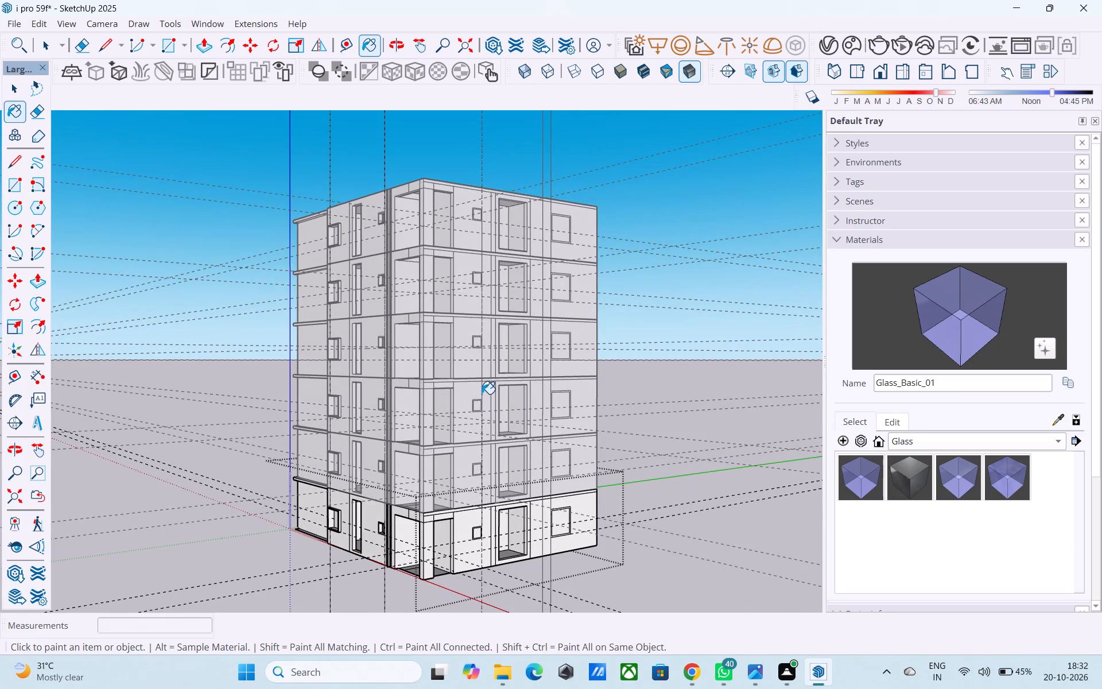
{"action": "middle_click_drag", "start_coordinate": [426, 401], "coordinate": [528, 445]}
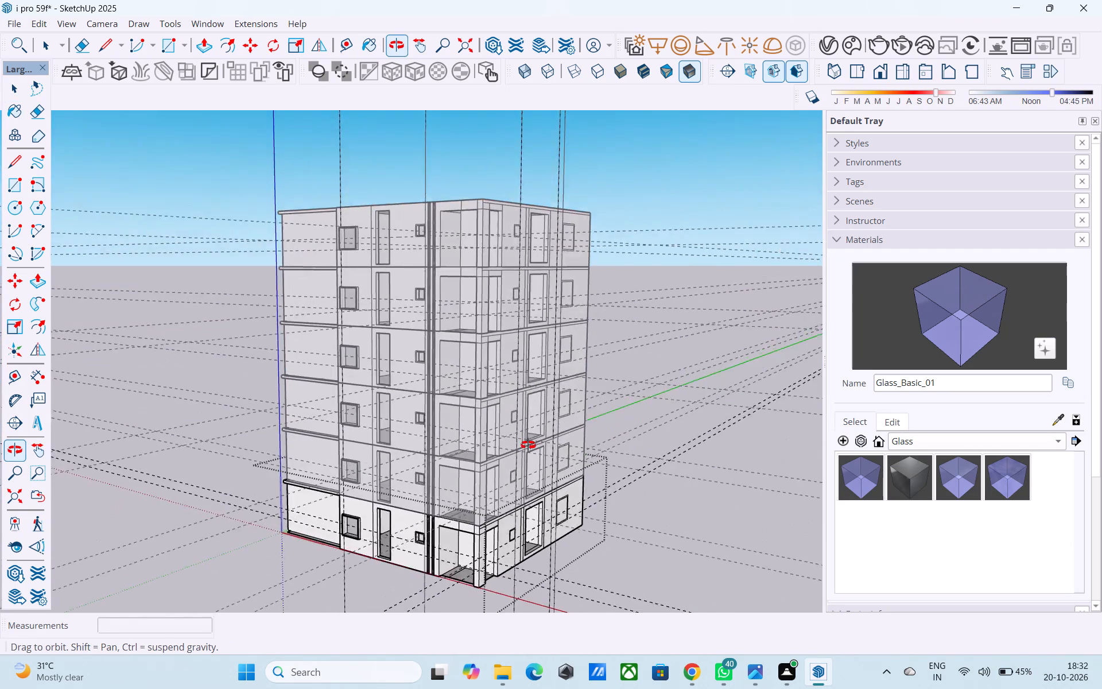
{"action": "middle_click_drag", "start_coordinate": [528, 445], "coordinate": [668, 428]}
{"action": "scroll", "coordinate": [668, 428], "scroll_direction": "up", "scroll_amount": 1}
{"action": "scroll", "coordinate": [658, 424], "scroll_direction": "down", "scroll_amount": 2}
{"action": "middle_click_drag", "start_coordinate": [645, 424], "coordinate": [495, 437]}
{"action": "scroll", "coordinate": [642, 424], "scroll_direction": "down", "scroll_amount": 1}
{"action": "middle_click_drag", "start_coordinate": [494, 435], "coordinate": [446, 376]}
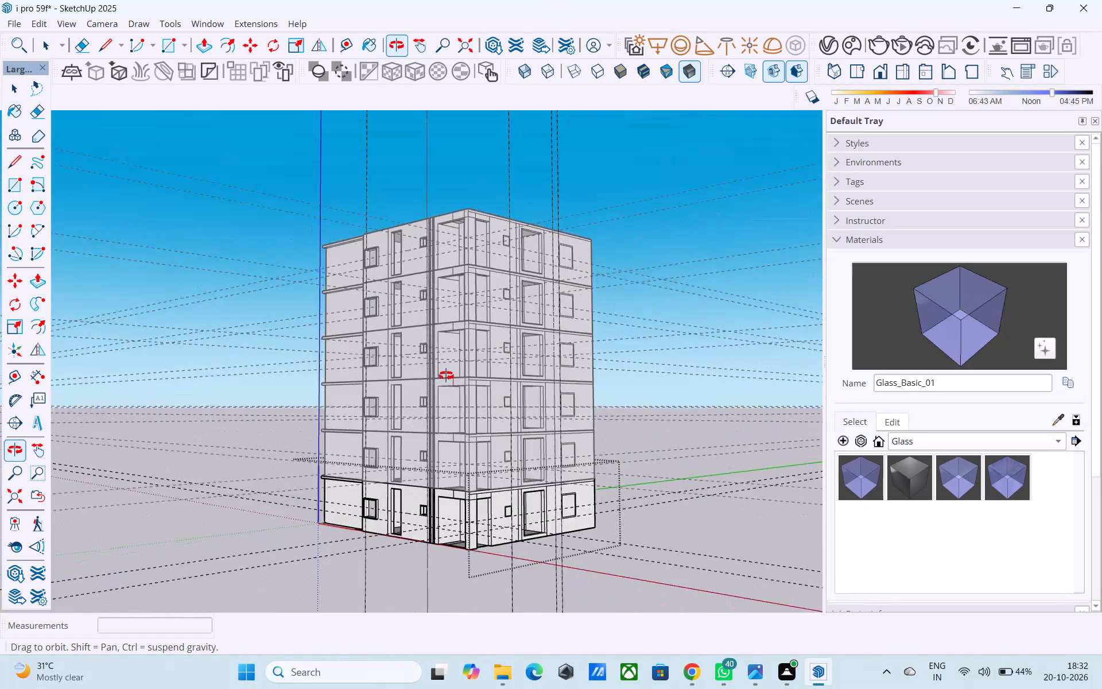
{"action": "middle_click_drag", "start_coordinate": [446, 376], "coordinate": [437, 347]}
{"action": "scroll", "coordinate": [437, 347], "scroll_direction": "up", "scroll_amount": 4}
{"action": "scroll", "coordinate": [438, 346], "scroll_direction": "down", "scroll_amount": 4}
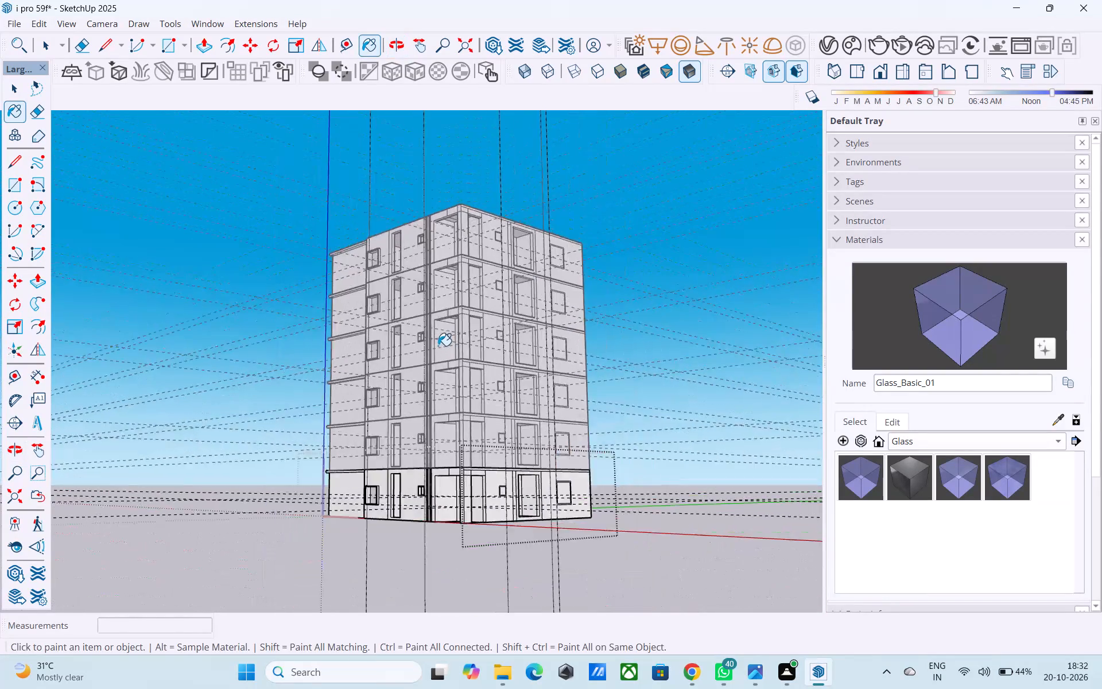
{"action": "scroll", "coordinate": [438, 346], "scroll_direction": "down", "scroll_amount": 2}
{"action": "middle_click_drag", "start_coordinate": [432, 355], "coordinate": [469, 390]}
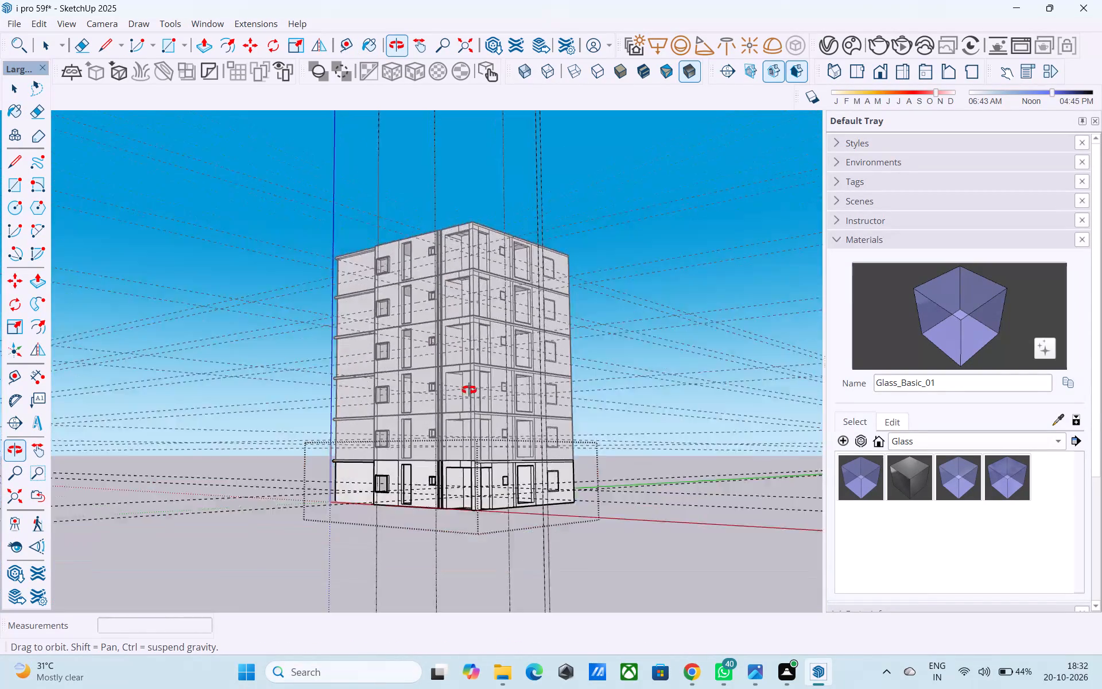
{"action": "middle_click_drag", "start_coordinate": [469, 390], "coordinate": [677, 233]}
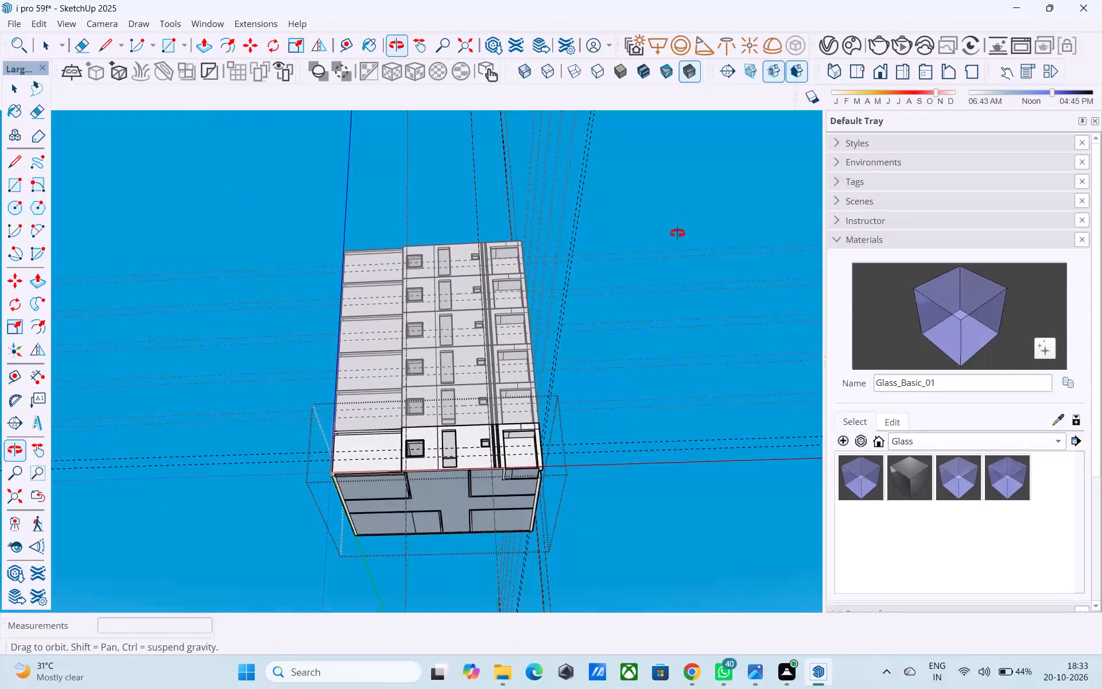
{"action": "middle_click_drag", "start_coordinate": [677, 233], "coordinate": [689, 341]}
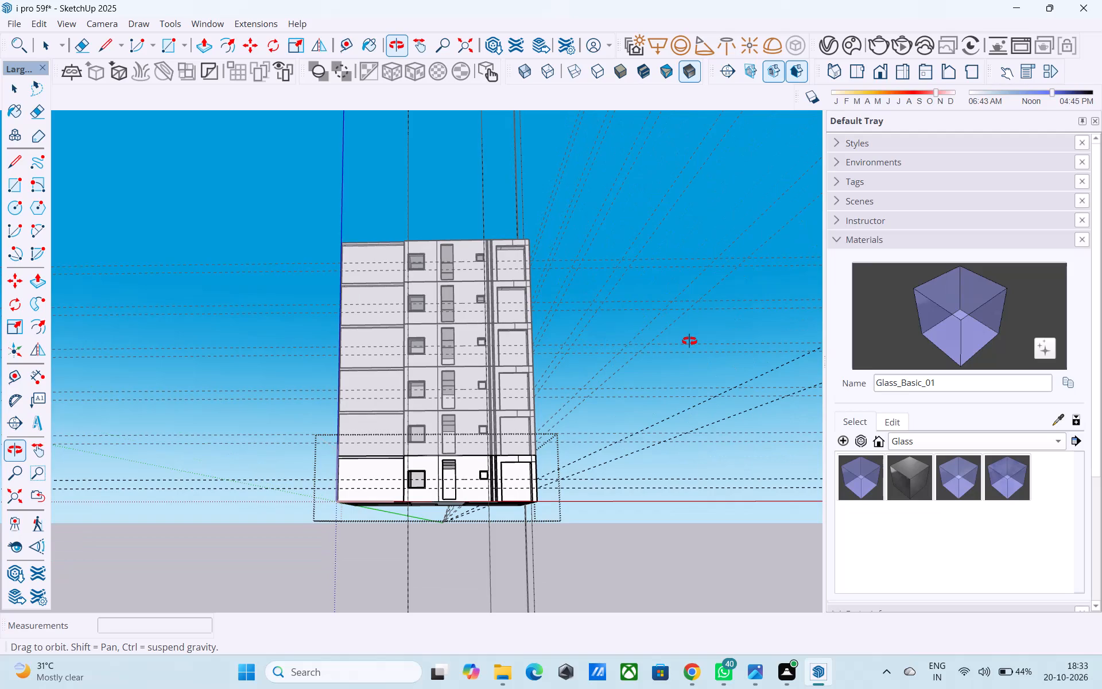
{"action": "middle_click_drag", "start_coordinate": [689, 341], "coordinate": [630, 452]}
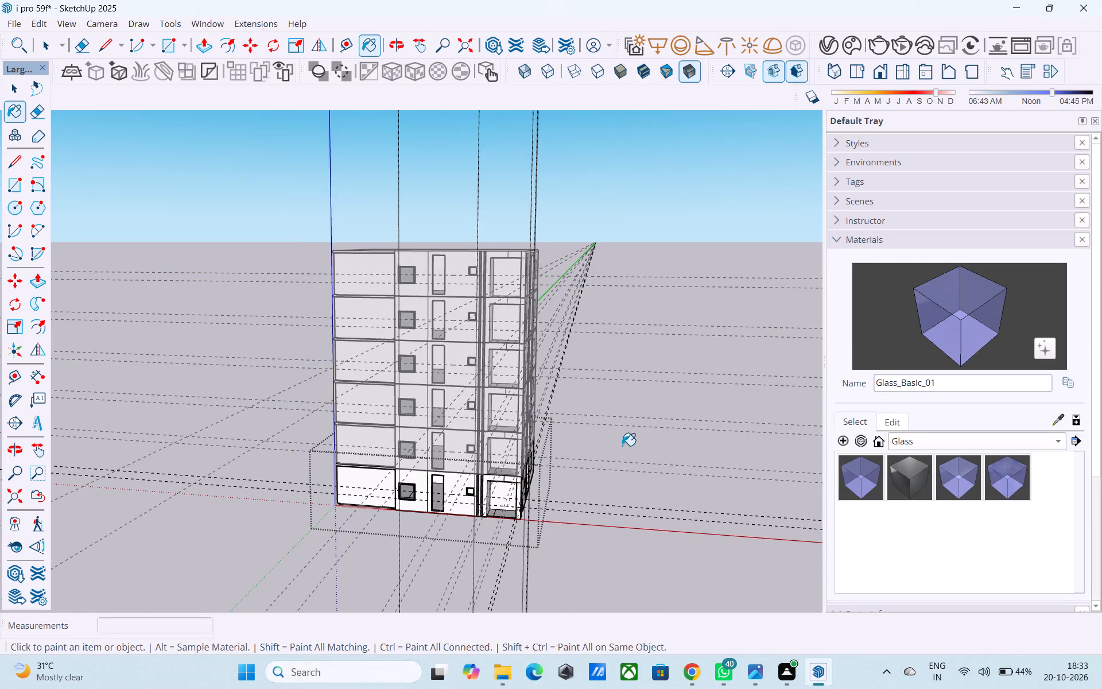
Push the front face of the slab-edge band above the recessed end bay wall back 1'.
{"action": "scroll", "coordinate": [408, 471], "scroll_direction": "up", "scroll_amount": 10}
{"action": "middle_click_drag", "start_coordinate": [418, 473], "coordinate": [608, 437]}
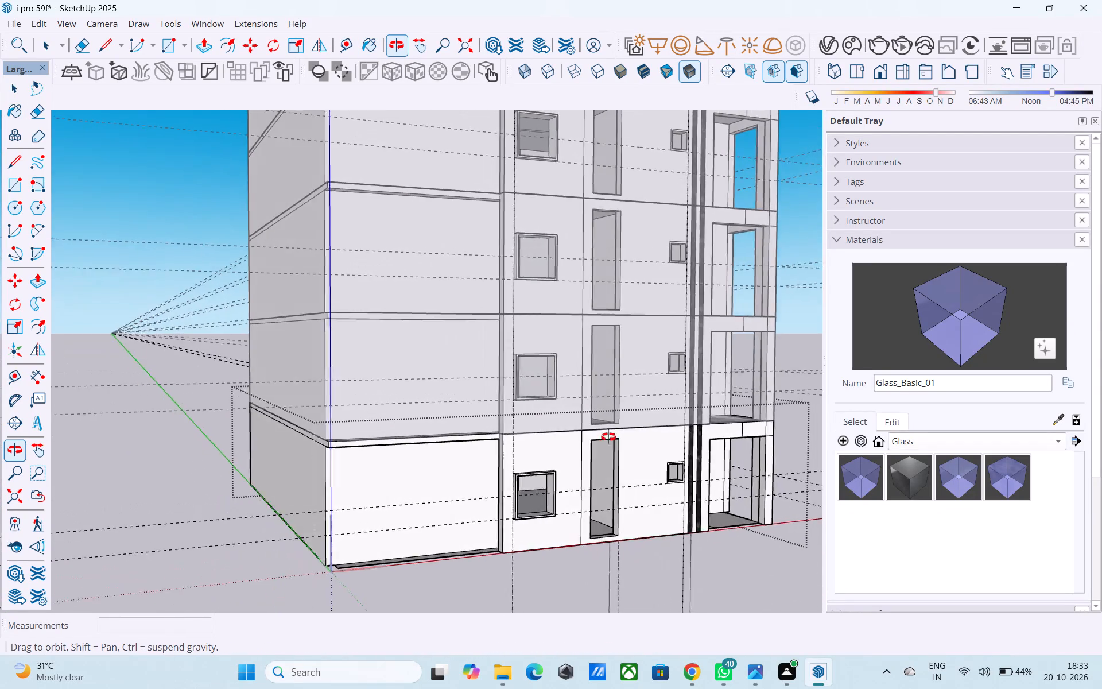
{"action": "middle_click_drag", "start_coordinate": [608, 437], "coordinate": [562, 512]}
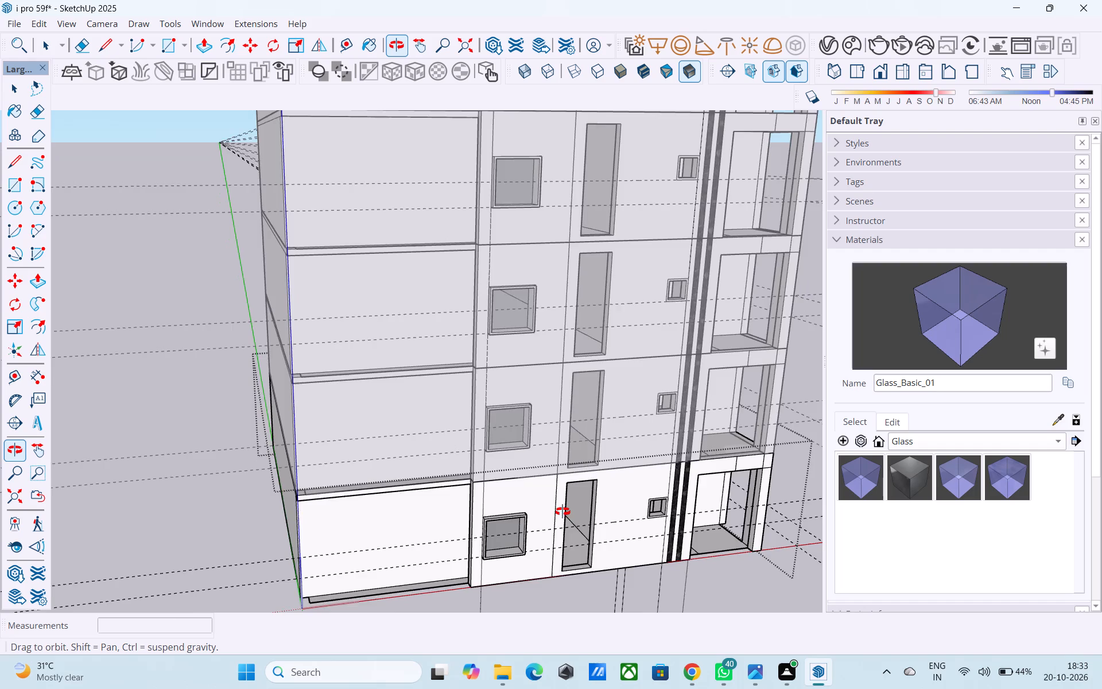
{"action": "middle_click_drag", "start_coordinate": [562, 512], "coordinate": [760, 513]}
{"action": "scroll", "coordinate": [529, 492], "scroll_direction": "up", "scroll_amount": 5}
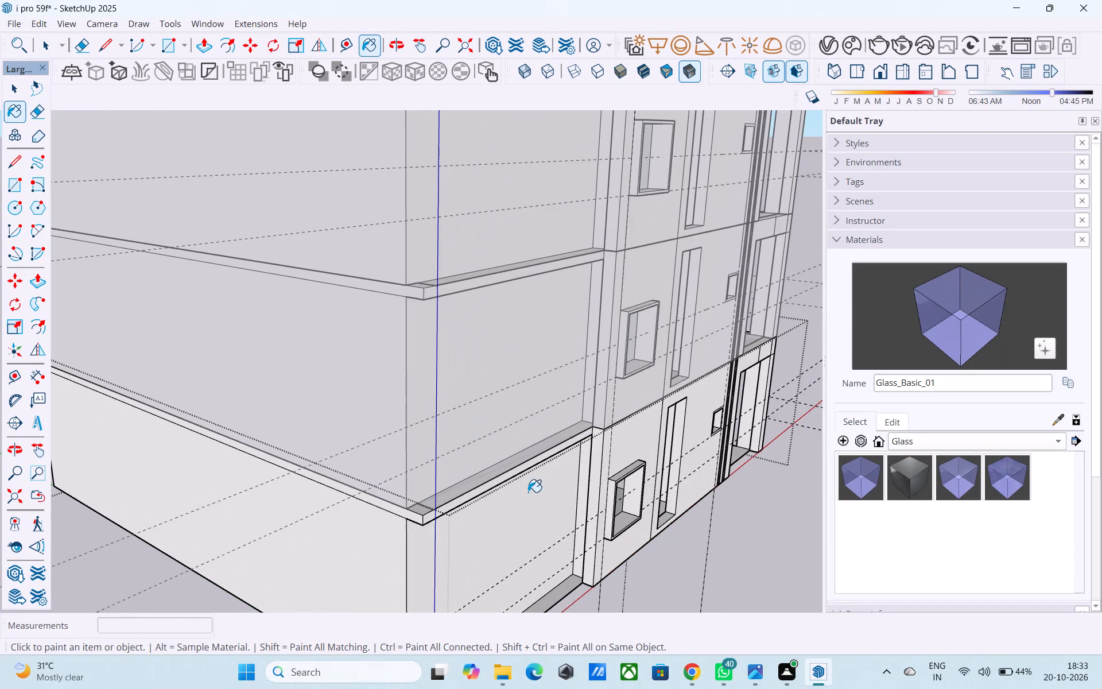
{"action": "scroll", "coordinate": [456, 492], "scroll_direction": "up", "scroll_amount": 5}
{"action": "key", "text": "space"}
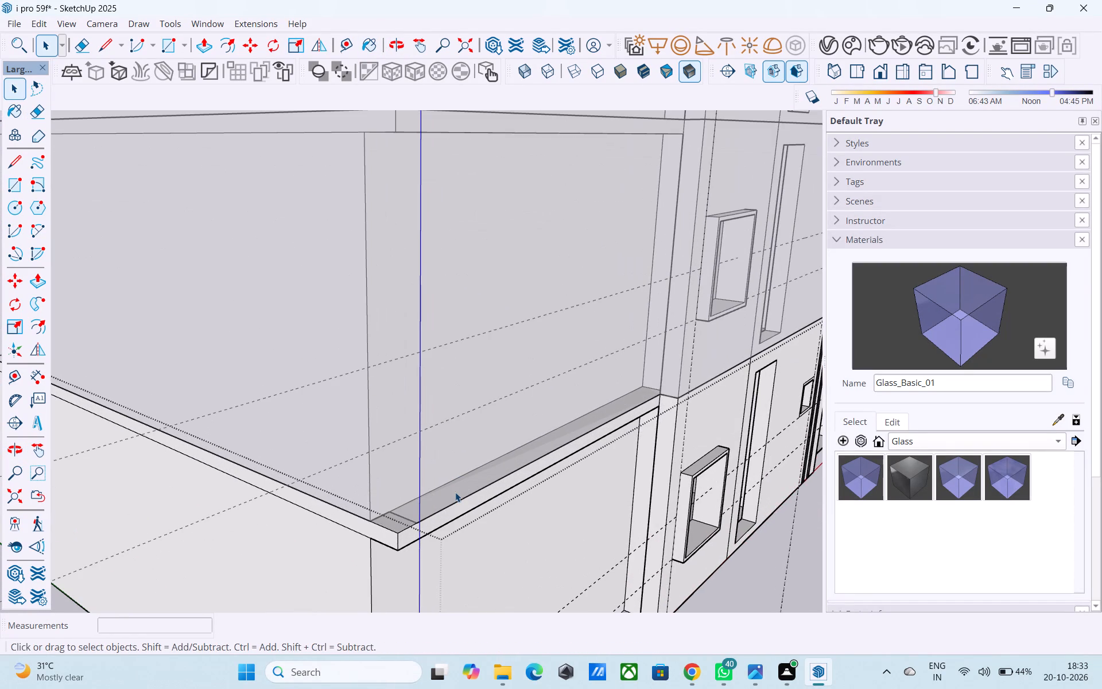
{"action": "scroll", "coordinate": [455, 492], "scroll_direction": "down", "scroll_amount": 5}
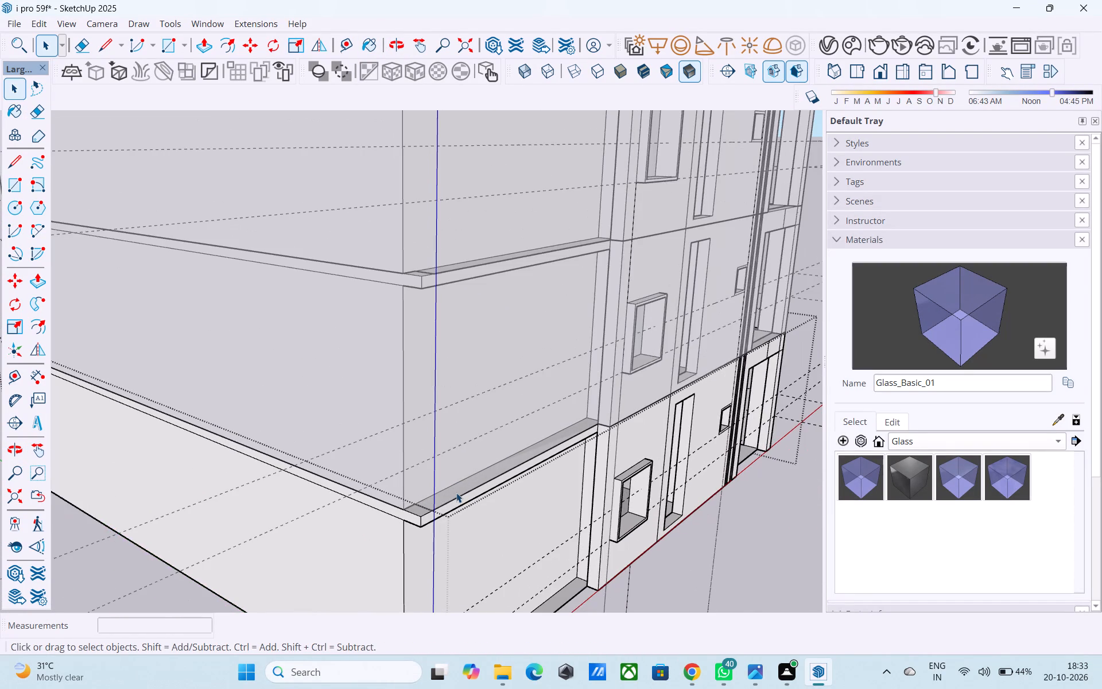
{"action": "scroll", "coordinate": [479, 478], "scroll_direction": "down", "scroll_amount": 6}
{"action": "scroll", "coordinate": [482, 495], "scroll_direction": "up", "scroll_amount": 13}
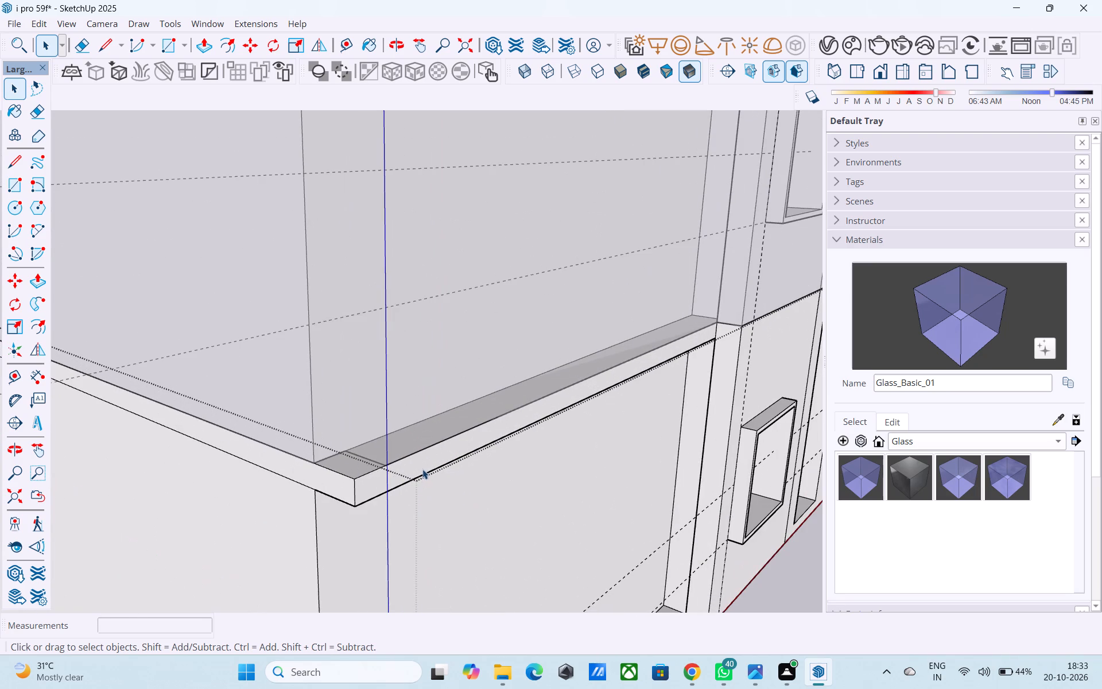
{"action": "left_click", "coordinate": [422, 469]}
{"action": "key", "text": "p"}
{"action": "left_click", "coordinate": [423, 454]}
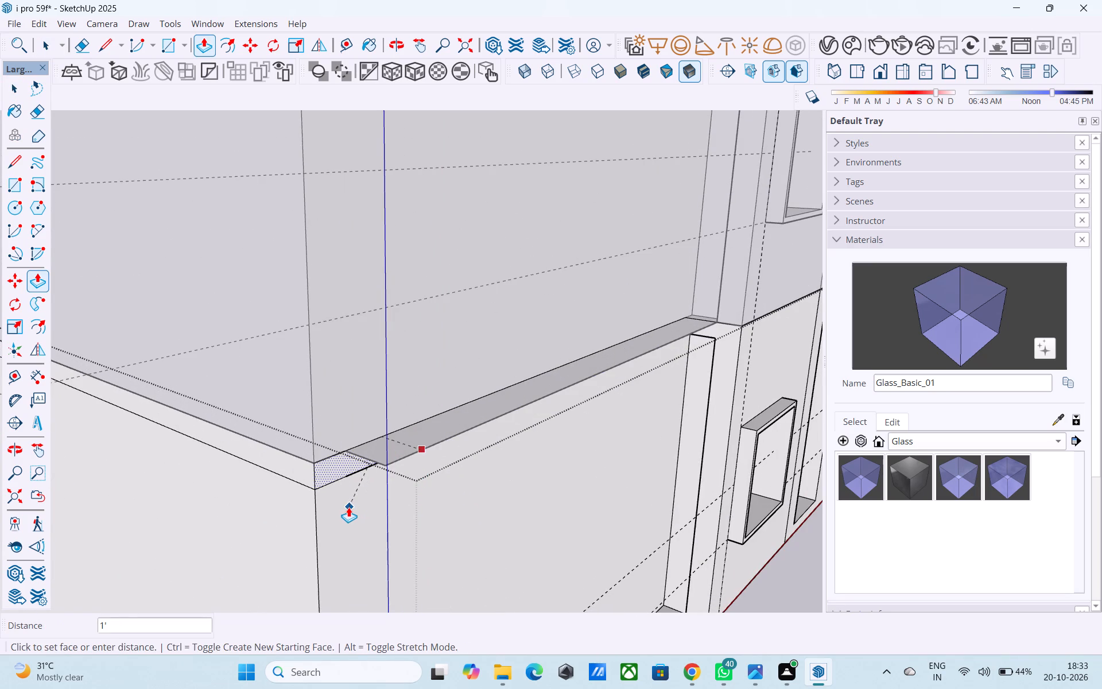
{"action": "left_click", "coordinate": [348, 507]}
{"action": "key", "text": "space"}
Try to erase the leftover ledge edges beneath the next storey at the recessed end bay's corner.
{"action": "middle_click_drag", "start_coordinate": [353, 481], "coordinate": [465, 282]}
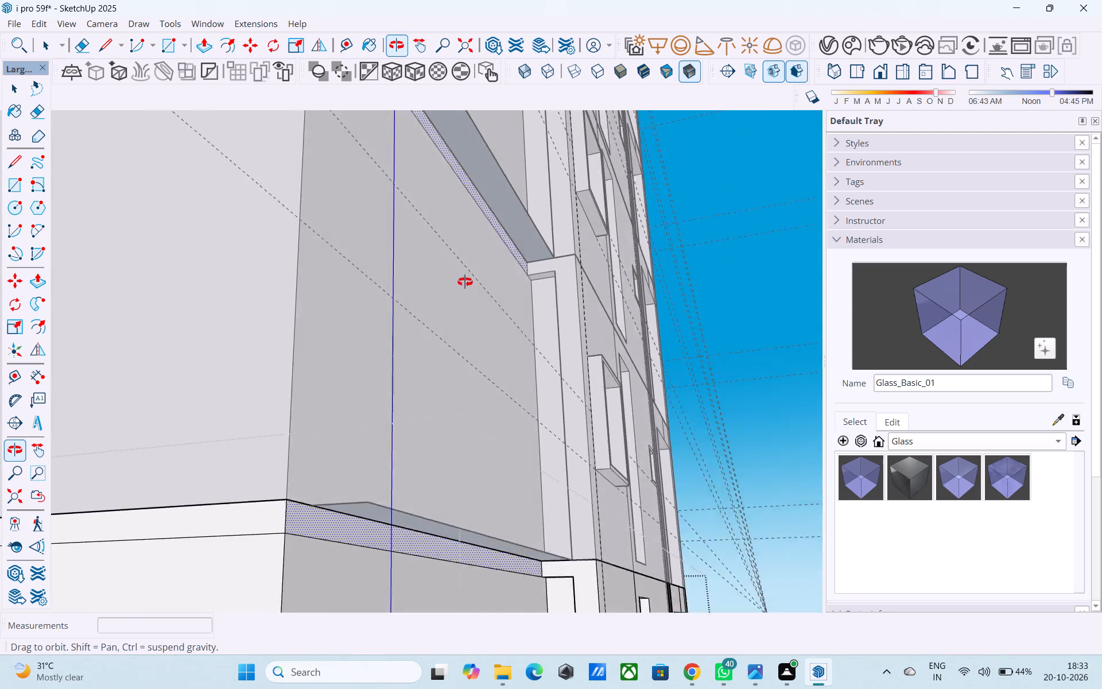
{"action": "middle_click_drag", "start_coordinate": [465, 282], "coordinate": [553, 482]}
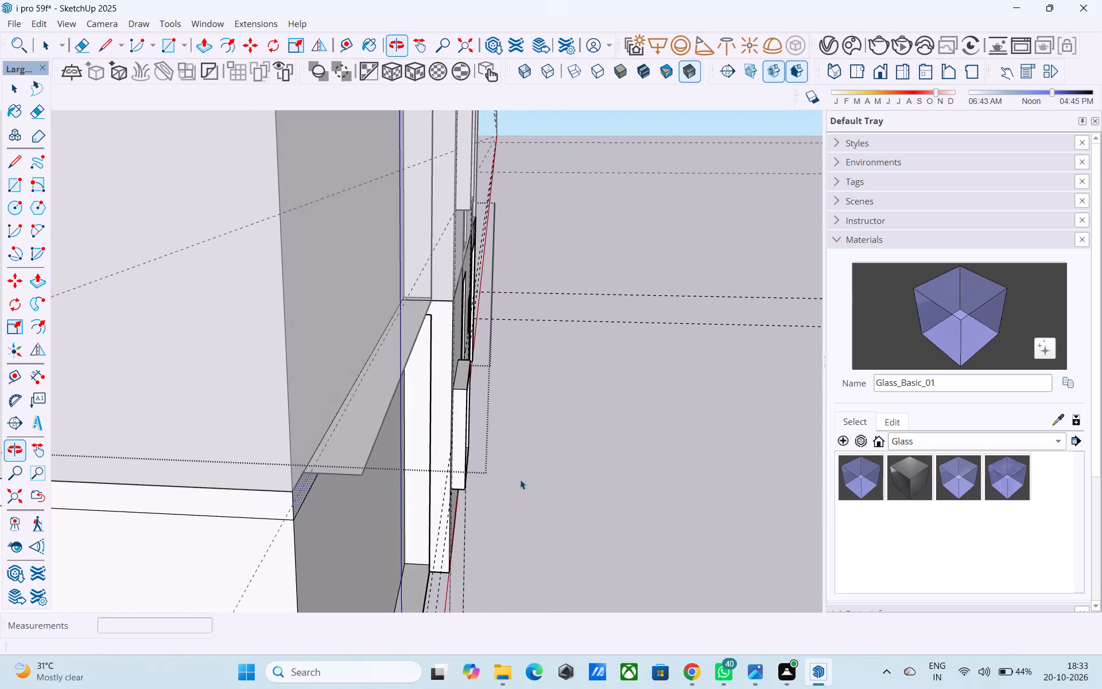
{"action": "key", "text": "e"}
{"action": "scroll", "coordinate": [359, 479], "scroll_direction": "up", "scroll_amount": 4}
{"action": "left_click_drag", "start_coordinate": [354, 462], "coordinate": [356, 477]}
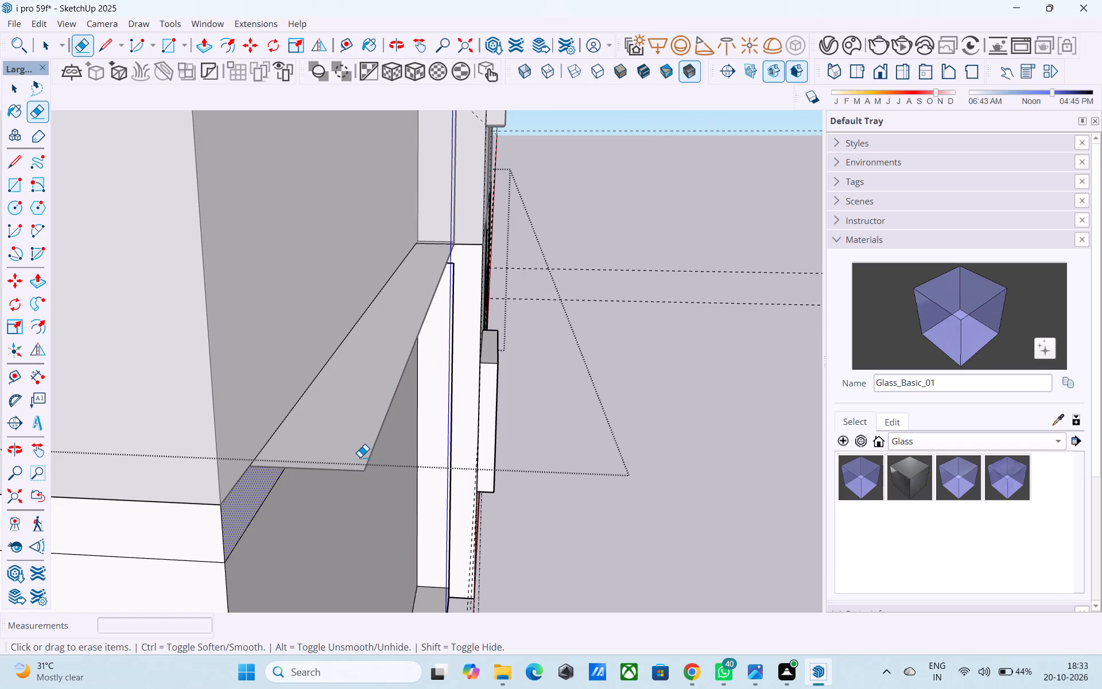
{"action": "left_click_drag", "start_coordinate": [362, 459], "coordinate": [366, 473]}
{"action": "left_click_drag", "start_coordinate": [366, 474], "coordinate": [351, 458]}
Examine the pushed-back slab-edge band from below and across the front facade on every storey.
{"action": "scroll", "coordinate": [350, 454], "scroll_direction": "down", "scroll_amount": 6}
{"action": "scroll", "coordinate": [355, 460], "scroll_direction": "up", "scroll_amount": 2}
{"action": "middle_click_drag", "start_coordinate": [352, 461], "coordinate": [313, 456]}
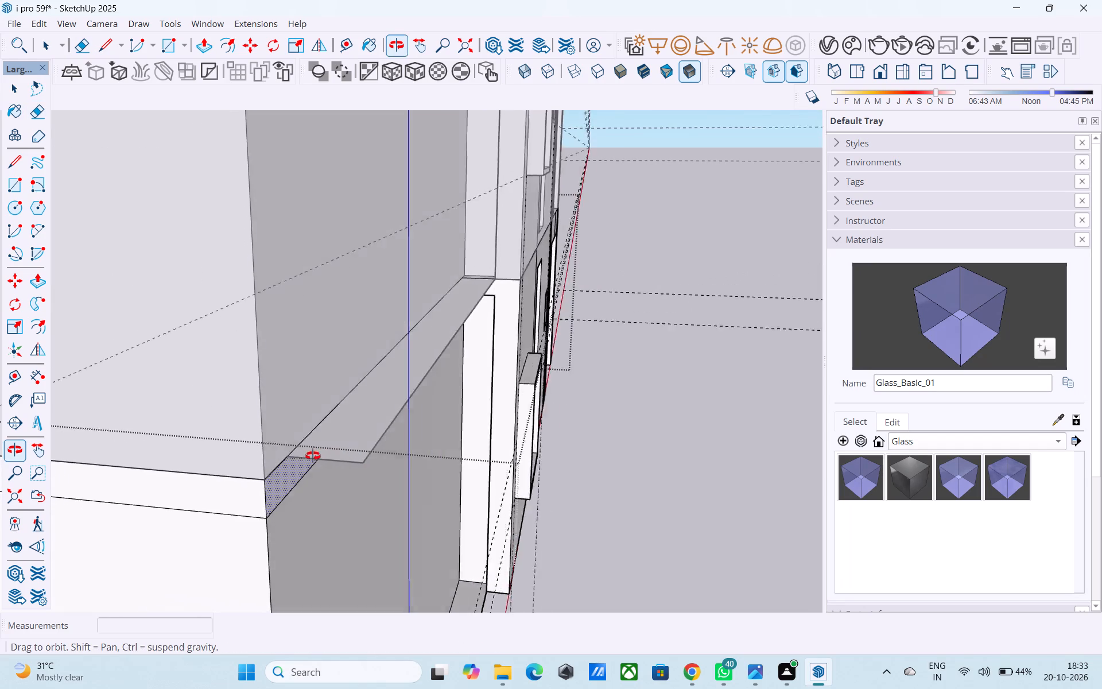
{"action": "middle_click_drag", "start_coordinate": [313, 456], "coordinate": [182, 397]}
{"action": "middle_click_drag", "start_coordinate": [366, 454], "coordinate": [334, 252]}
{"action": "scroll", "coordinate": [350, 315], "scroll_direction": "down", "scroll_amount": 8}
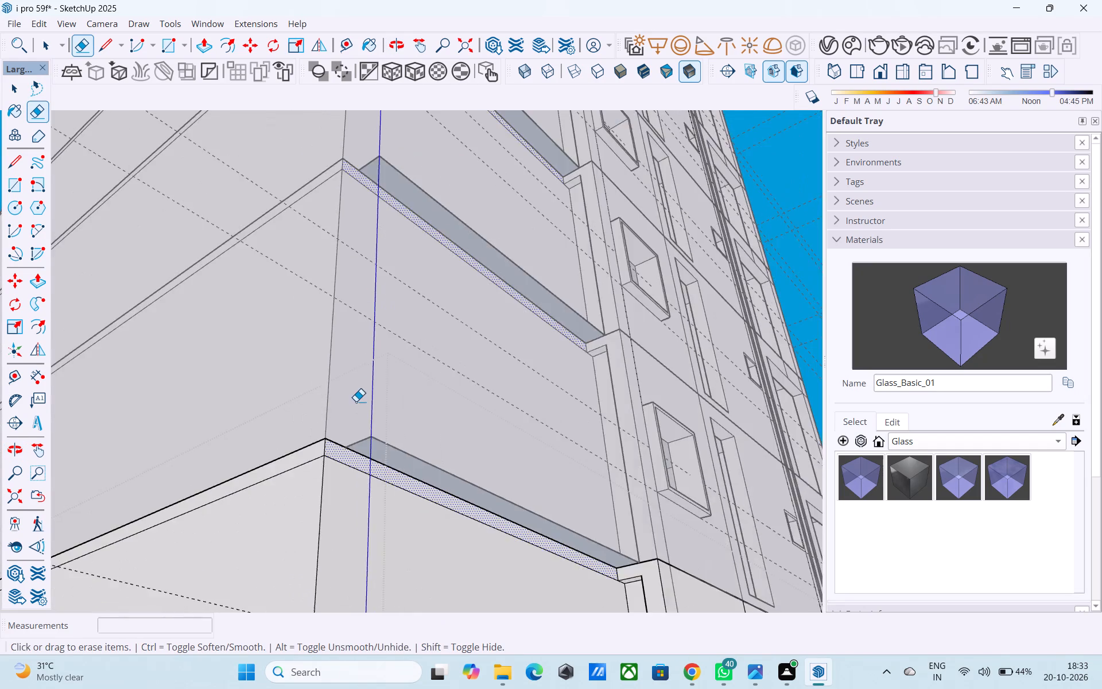
{"action": "scroll", "coordinate": [356, 401], "scroll_direction": "down", "scroll_amount": 10}
{"action": "middle_click_drag", "start_coordinate": [409, 404], "coordinate": [344, 502]}
{"action": "scroll", "coordinate": [447, 413], "scroll_direction": "down", "scroll_amount": 4}
{"action": "middle_click_drag", "start_coordinate": [447, 424], "coordinate": [443, 440]}
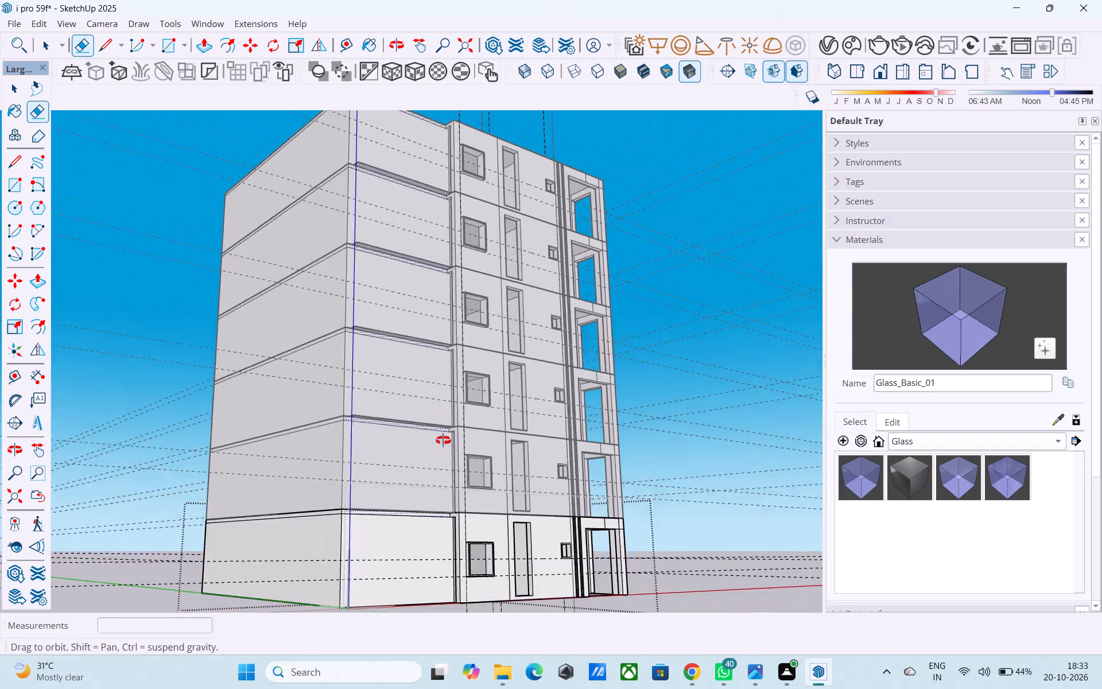
{"action": "middle_click_drag", "start_coordinate": [443, 440], "coordinate": [248, 490]}
{"action": "scroll", "coordinate": [395, 402], "scroll_direction": "up", "scroll_amount": 4}
{"action": "scroll", "coordinate": [451, 413], "scroll_direction": "down", "scroll_amount": 6}
{"action": "middle_click_drag", "start_coordinate": [560, 419], "coordinate": [518, 437]}
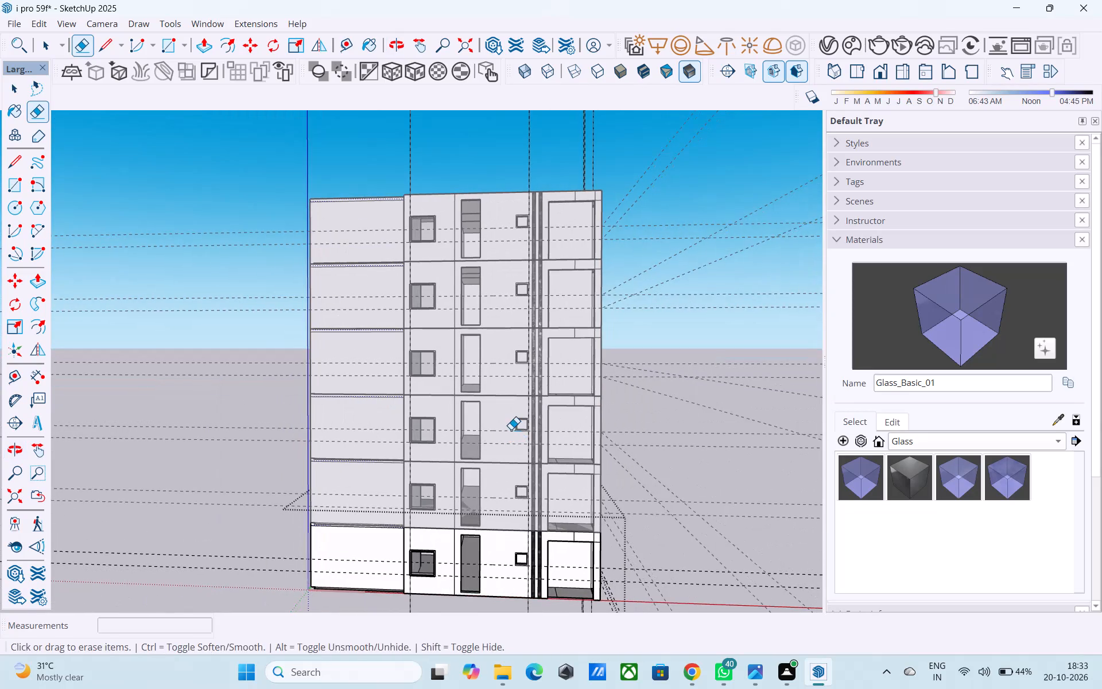
Save the model.
{"action": "key", "text": "ctrl+s"}
{"action": "key", "text": "space"}
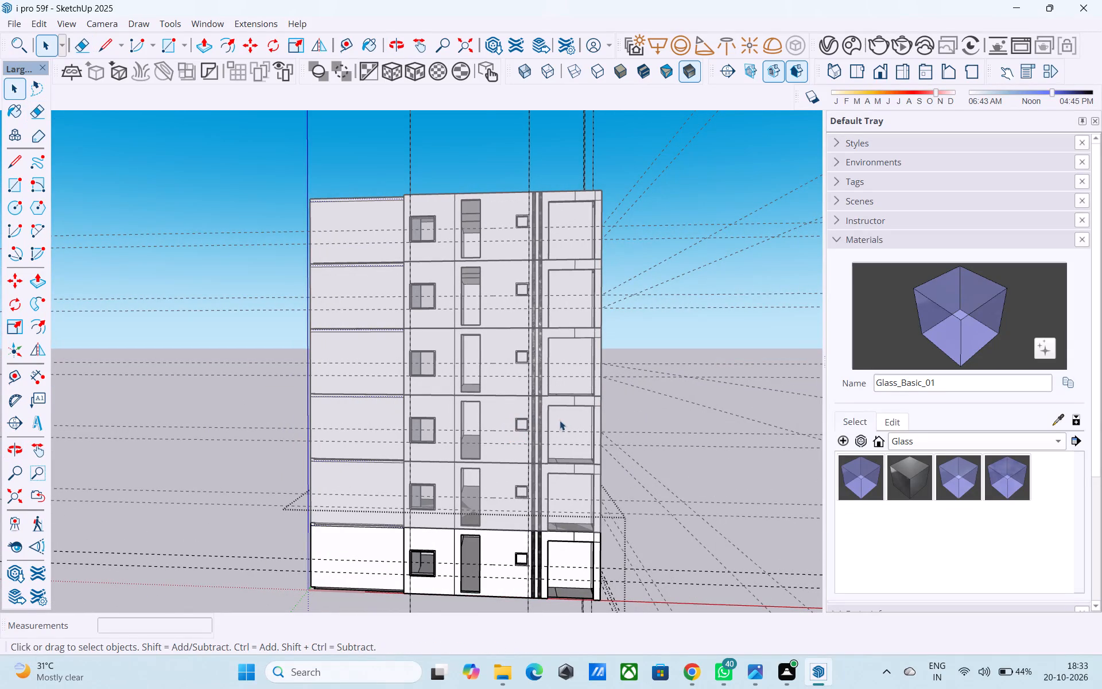
Examine the whole building, checking the front facade, the roof and the side facade's openings.
{"action": "middle_click_drag", "start_coordinate": [370, 454], "coordinate": [329, 456], "text": "shift"}
{"action": "scroll", "coordinate": [462, 453], "scroll_direction": "up", "scroll_amount": 1}
{"action": "middle_click_drag", "start_coordinate": [463, 452], "coordinate": [434, 452], "text": "shift"}
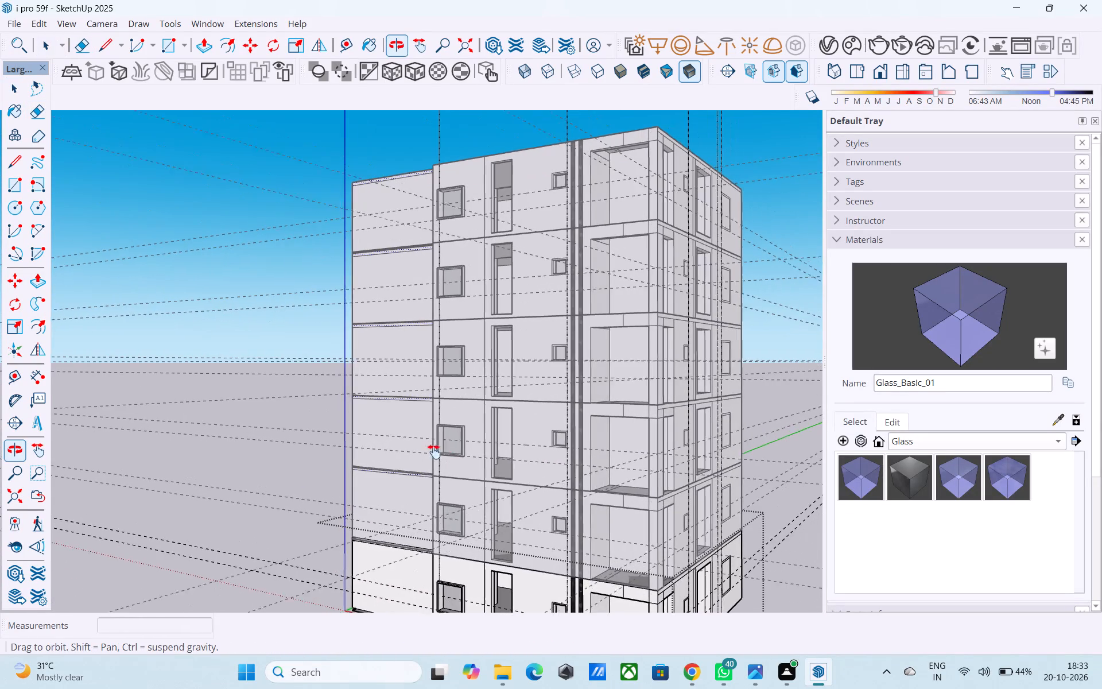
{"action": "middle_click_drag", "start_coordinate": [434, 452], "coordinate": [425, 435], "text": "shift"}
{"action": "middle_click_drag", "start_coordinate": [480, 437], "coordinate": [576, 514], "text": "shift"}
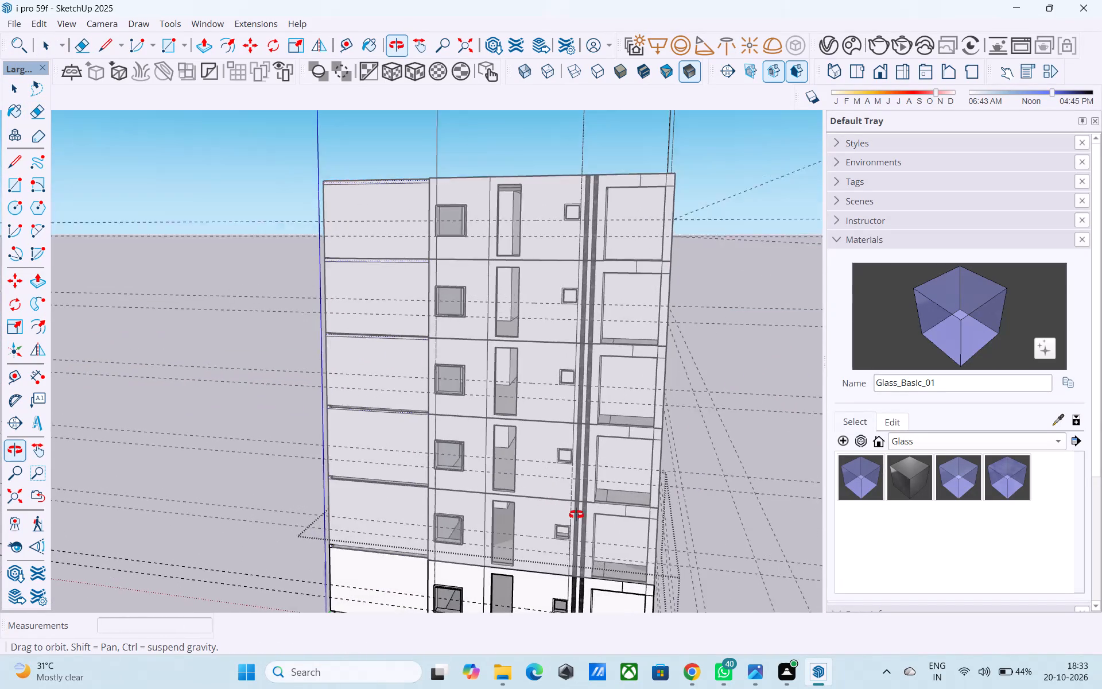
{"action": "middle_click_drag", "start_coordinate": [576, 514], "coordinate": [576, 516], "text": "shift"}
{"action": "middle_click_drag", "start_coordinate": [566, 461], "coordinate": [611, 521], "text": "shift"}
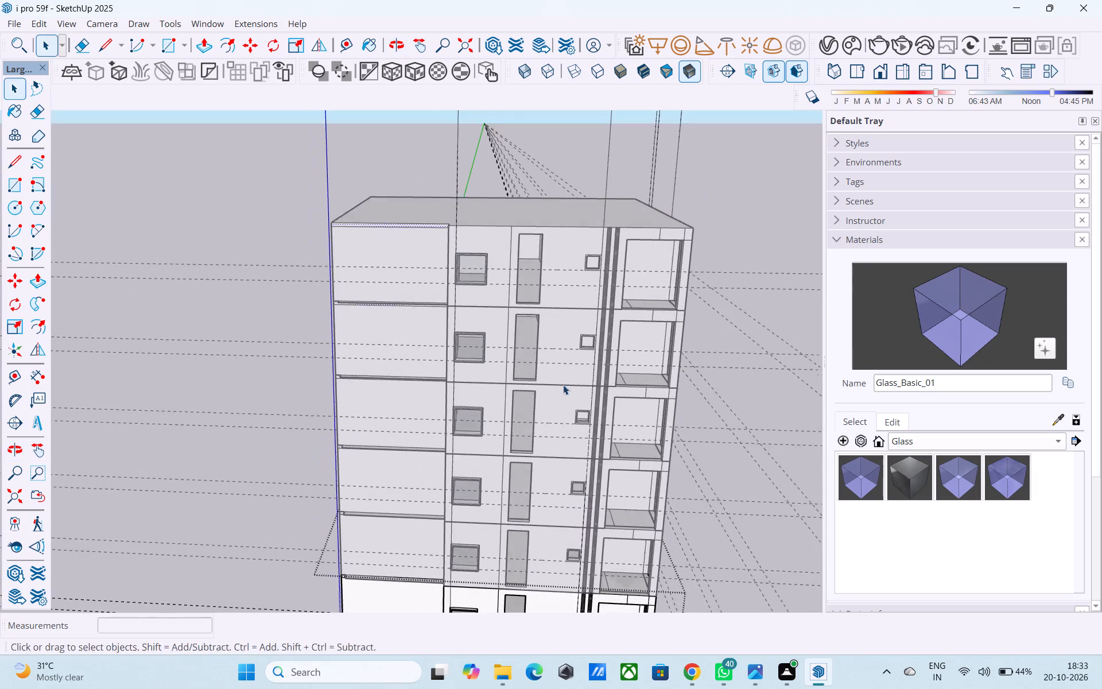
{"action": "middle_click_drag", "start_coordinate": [547, 336], "coordinate": [547, 384]}
{"action": "scroll", "coordinate": [533, 305], "scroll_direction": "up", "scroll_amount": 2}
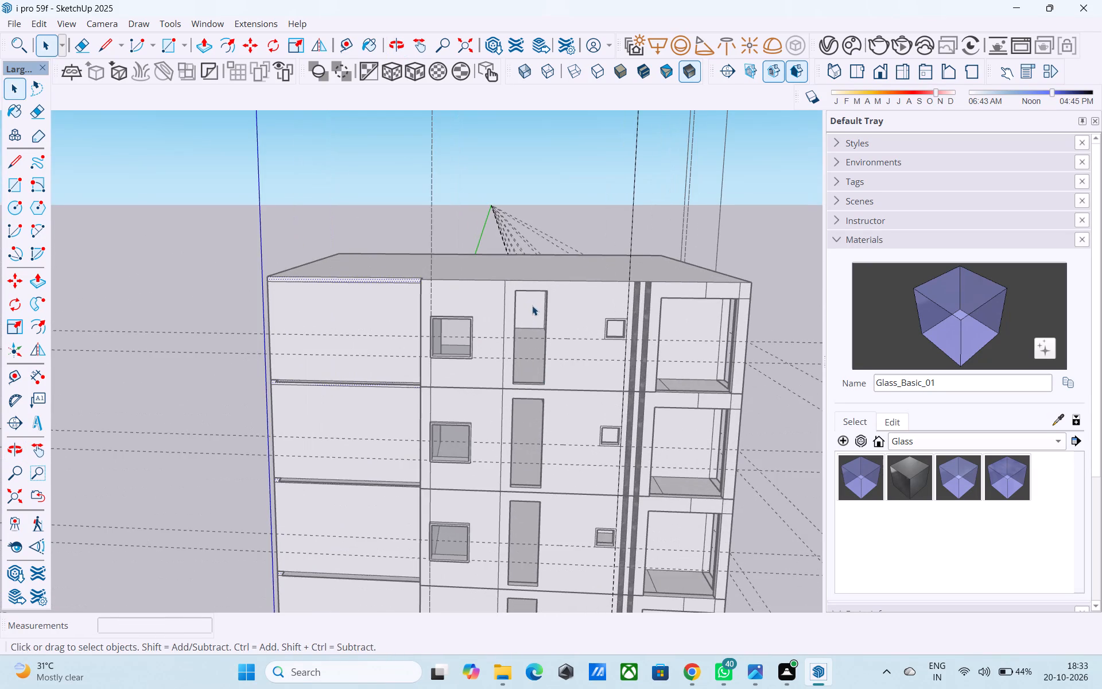
{"action": "middle_click_drag", "start_coordinate": [530, 305], "coordinate": [519, 351], "text": "shift"}
{"action": "scroll", "coordinate": [505, 357], "scroll_direction": "up", "scroll_amount": 4}
{"action": "scroll", "coordinate": [505, 357], "scroll_direction": "down", "scroll_amount": 3}
{"action": "middle_click_drag", "start_coordinate": [501, 350], "coordinate": [496, 318], "text": "shift"}
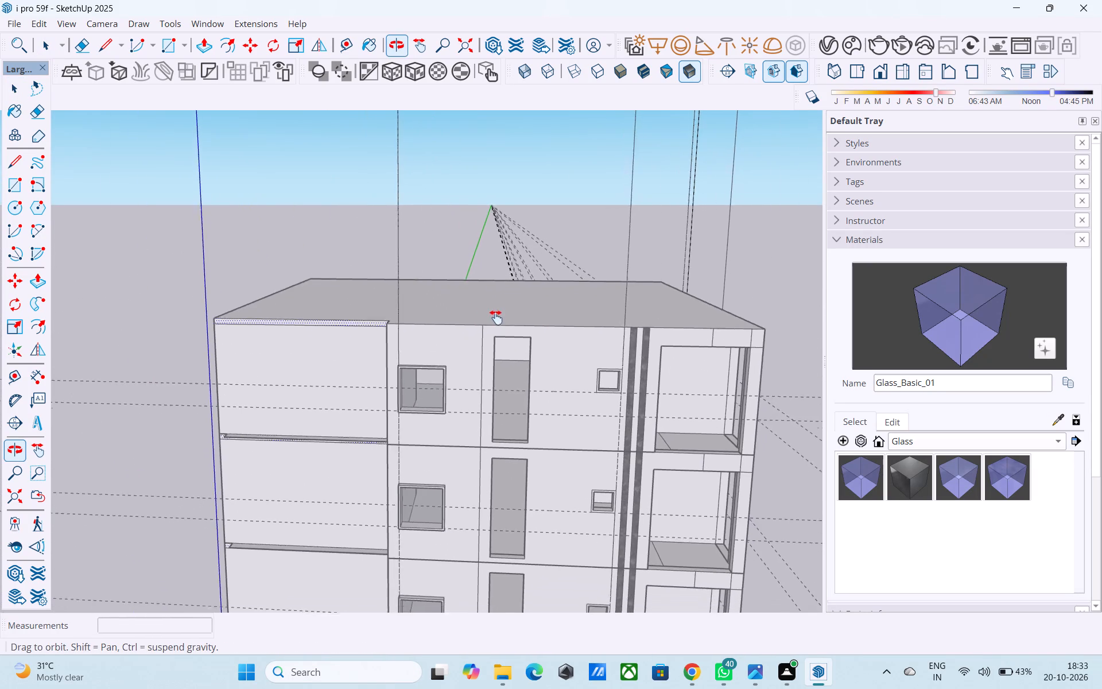
{"action": "middle_click_drag", "start_coordinate": [496, 318], "coordinate": [487, 309], "text": "shift"}
{"action": "middle_click_drag", "start_coordinate": [507, 334], "coordinate": [527, 382], "text": "shift"}
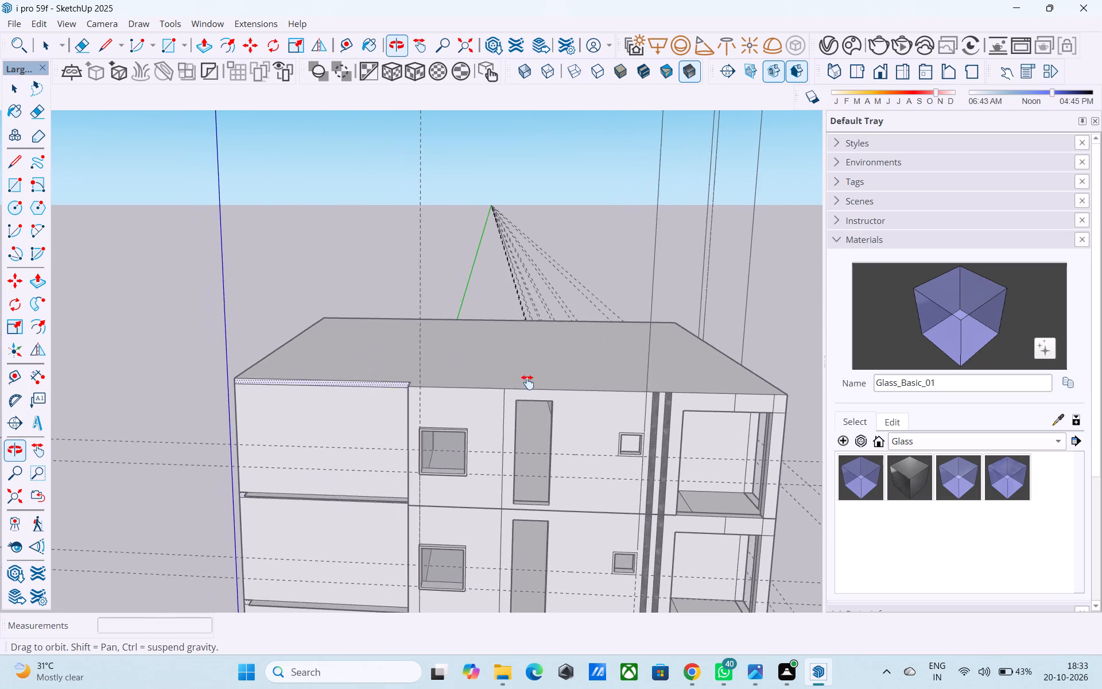
{"action": "middle_click_drag", "start_coordinate": [527, 382], "coordinate": [463, 366], "text": "shift"}
{"action": "middle_click_drag", "start_coordinate": [528, 383], "coordinate": [506, 335], "text": "shift"}
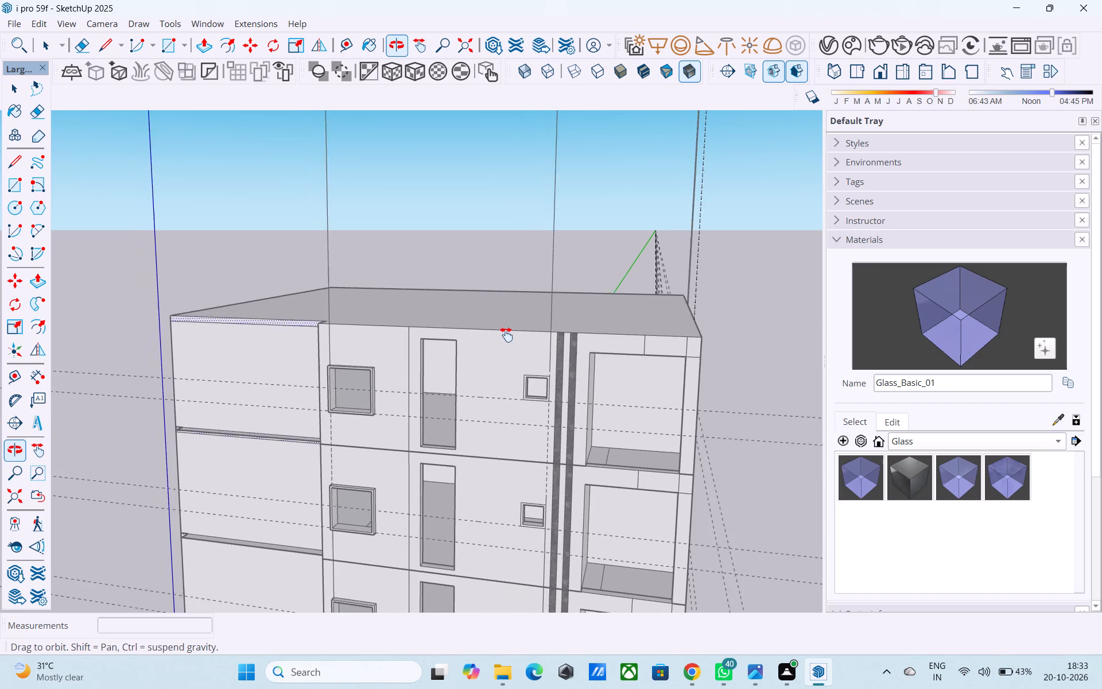
{"action": "middle_click_drag", "start_coordinate": [506, 335], "coordinate": [504, 329], "text": "shift"}
{"action": "scroll", "coordinate": [504, 327], "scroll_direction": "down", "scroll_amount": 10}
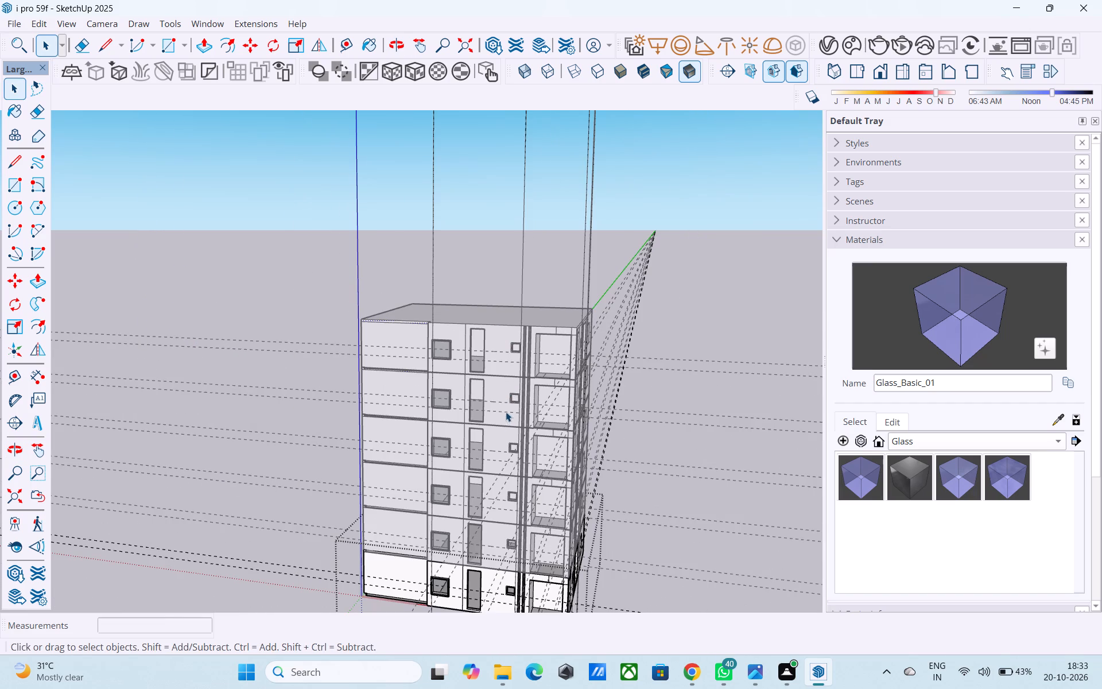
{"action": "scroll", "coordinate": [511, 396], "scroll_direction": "down", "scroll_amount": 5}
{"action": "middle_click_drag", "start_coordinate": [500, 428], "coordinate": [507, 344]}
{"action": "scroll", "coordinate": [517, 406], "scroll_direction": "up", "scroll_amount": 6}
{"action": "middle_click_drag", "start_coordinate": [509, 433], "coordinate": [298, 429]}
{"action": "middle_click_drag", "start_coordinate": [439, 427], "coordinate": [395, 428]}
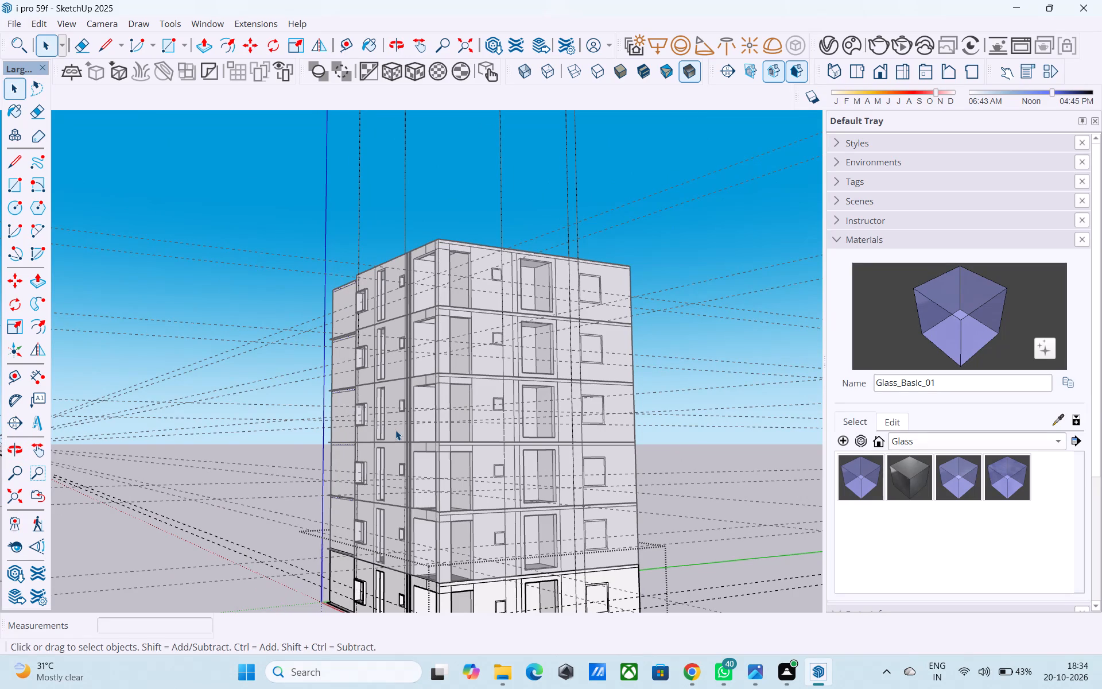
Push the face inside the large square window frame at the far end of the side facade inward 9".
{"action": "scroll", "coordinate": [533, 313], "scroll_direction": "down", "scroll_amount": 5}
{"action": "middle_click_drag", "start_coordinate": [606, 402], "coordinate": [558, 403]}
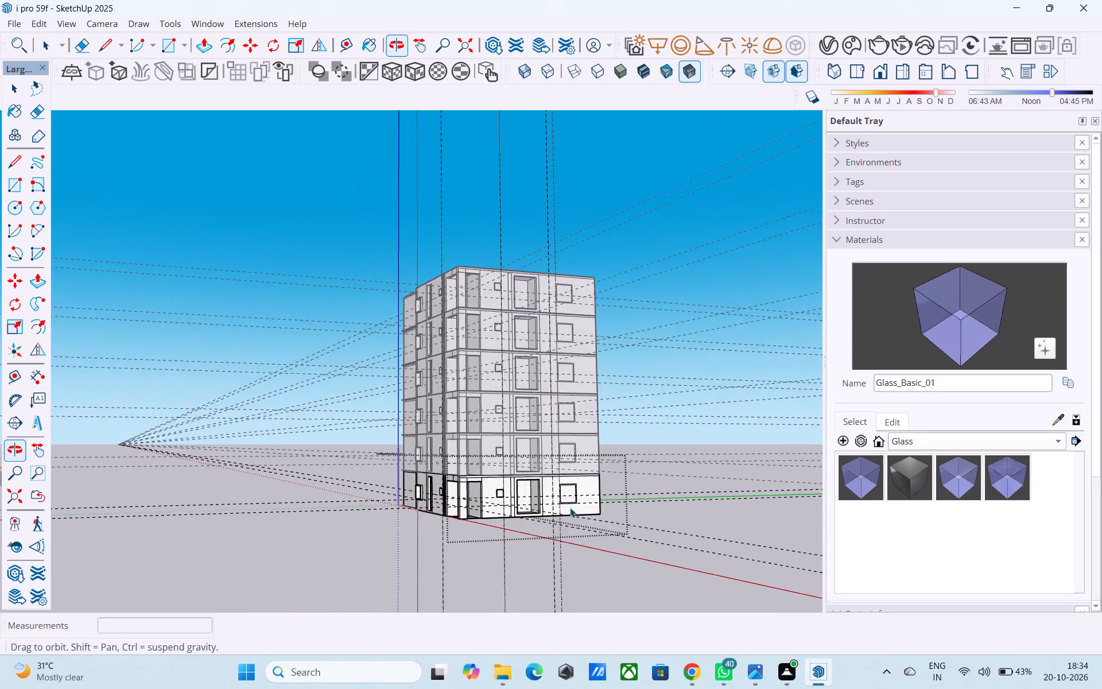
{"action": "scroll", "coordinate": [572, 517], "scroll_direction": "up", "scroll_amount": 9}
{"action": "middle_click_drag", "start_coordinate": [552, 481], "coordinate": [522, 484]}
{"action": "middle_click_drag", "start_coordinate": [596, 469], "coordinate": [601, 490]}
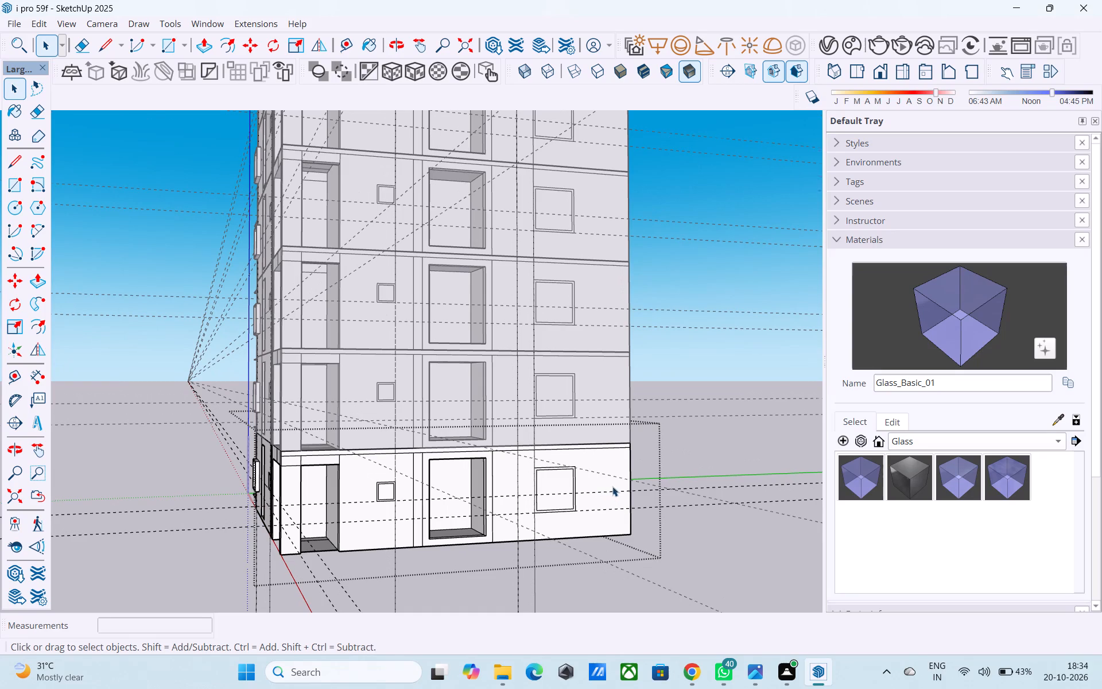
{"action": "scroll", "coordinate": [612, 486], "scroll_direction": "down", "scroll_amount": 4}
{"action": "middle_click_drag", "start_coordinate": [606, 494], "coordinate": [565, 516]}
{"action": "scroll", "coordinate": [527, 520], "scroll_direction": "up", "scroll_amount": 9}
{"action": "middle_click_drag", "start_coordinate": [512, 508], "coordinate": [552, 495]}
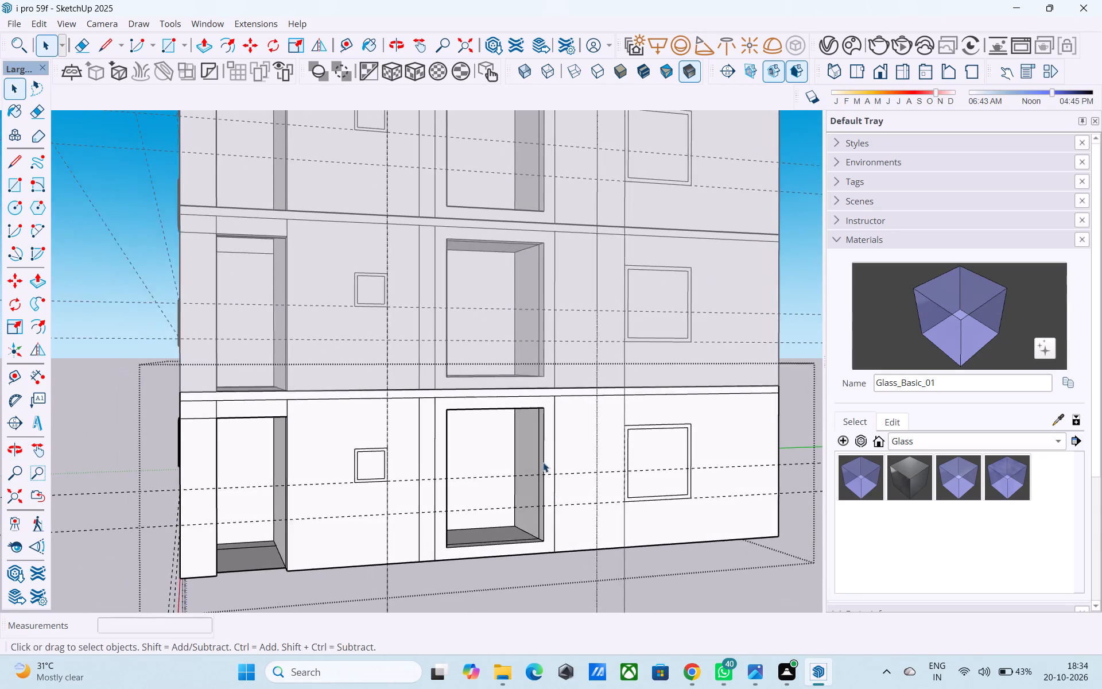
{"action": "scroll", "coordinate": [543, 461], "scroll_direction": "up", "scroll_amount": 4}
{"action": "middle_click_drag", "start_coordinate": [560, 450], "coordinate": [608, 462]}
{"action": "middle_click_drag", "start_coordinate": [608, 462], "coordinate": [545, 490]}
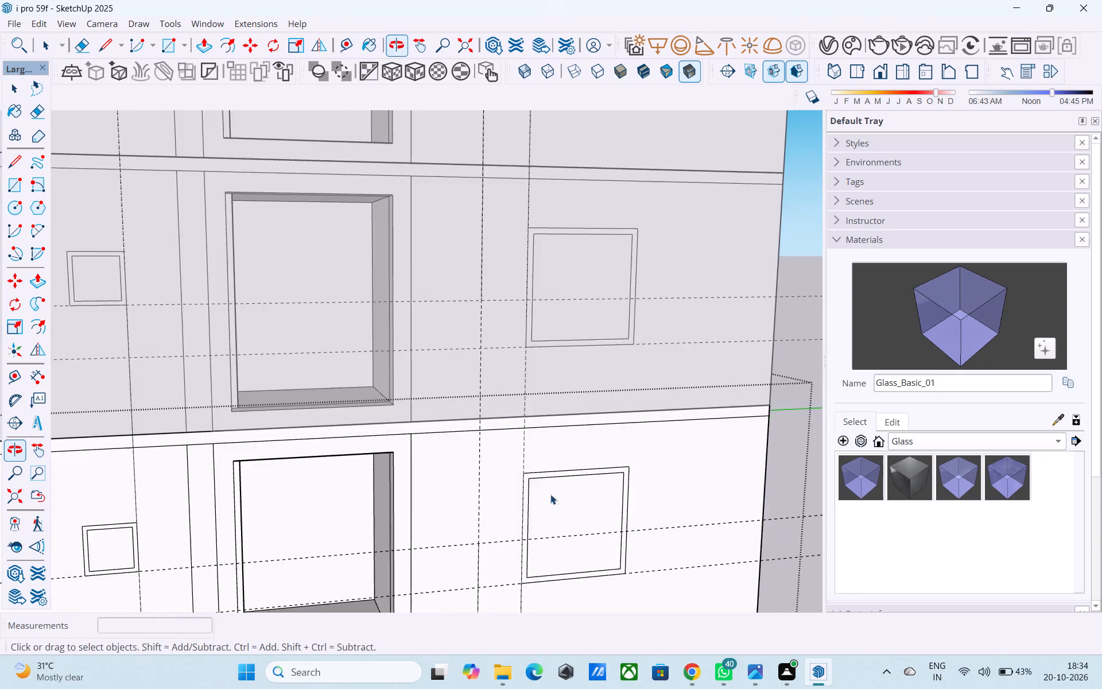
{"action": "scroll", "coordinate": [598, 485], "scroll_direction": "up", "scroll_amount": 4}
{"action": "scroll", "coordinate": [589, 495], "scroll_direction": "down", "scroll_amount": 6}
{"action": "scroll", "coordinate": [584, 512], "scroll_direction": "up", "scroll_amount": 4}
{"action": "left_click", "coordinate": [581, 516]}
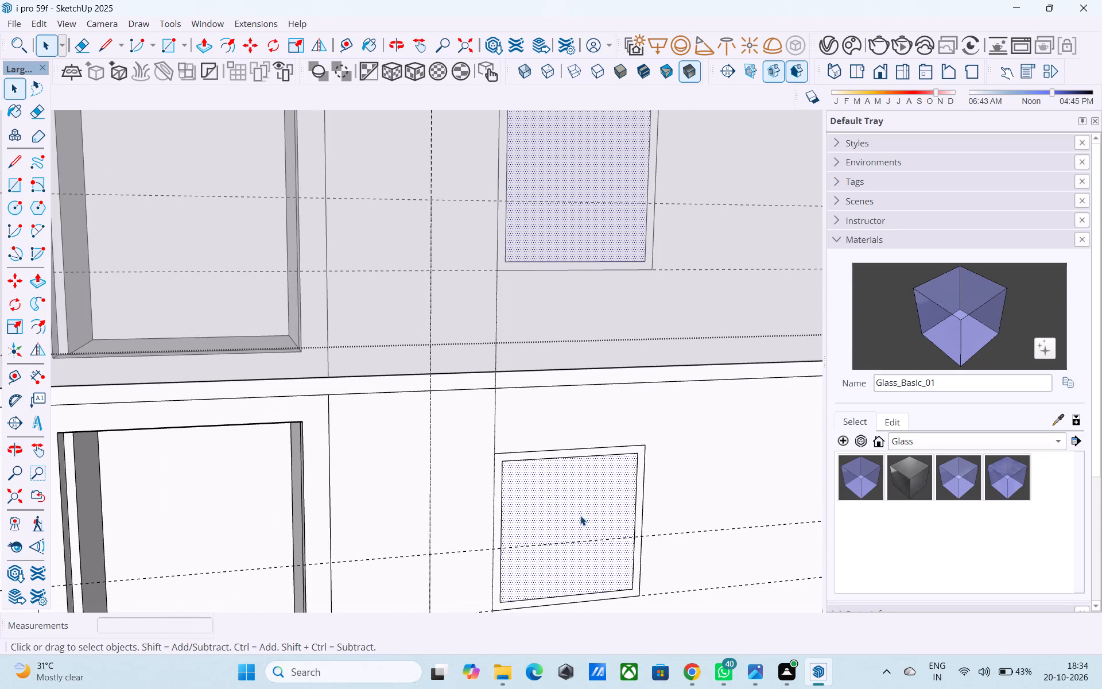
{"action": "key", "text": "p"}
{"action": "left_click", "coordinate": [580, 516]}
{"action": "middle_click_drag", "start_coordinate": [568, 497], "coordinate": [568, 496]}
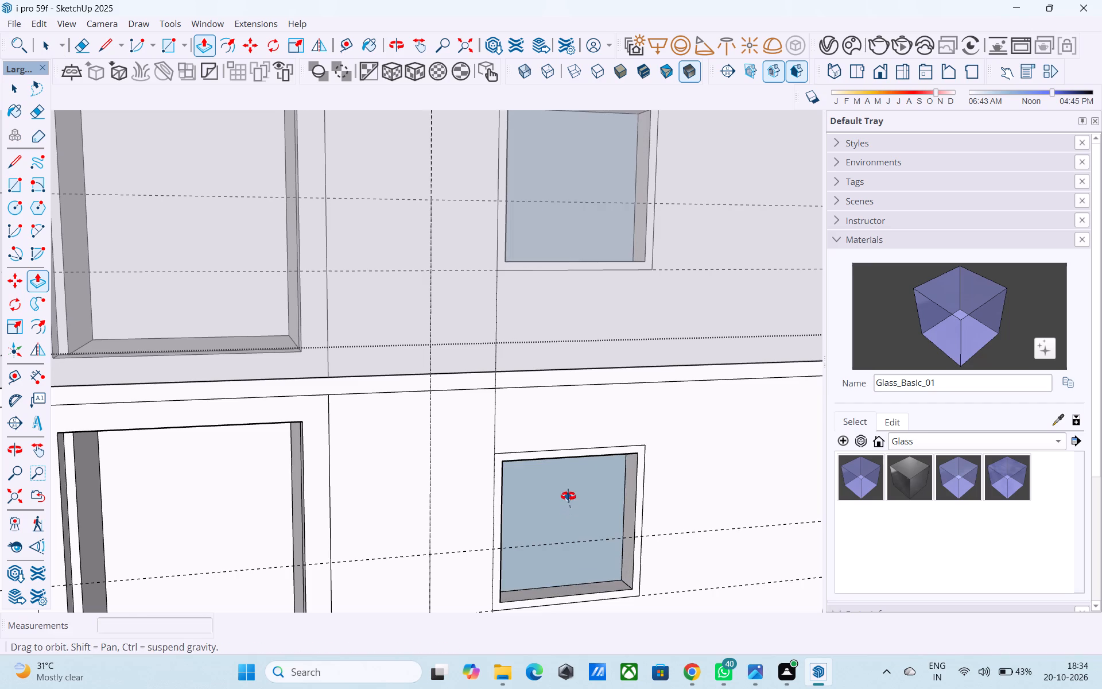
{"action": "middle_click_drag", "start_coordinate": [568, 496], "coordinate": [562, 460]}
{"action": "scroll", "coordinate": [562, 459], "scroll_direction": "up", "scroll_amount": 4}
{"action": "left_click", "coordinate": [561, 493]}
{"action": "scroll", "coordinate": [561, 489], "scroll_direction": "down", "scroll_amount": 11}
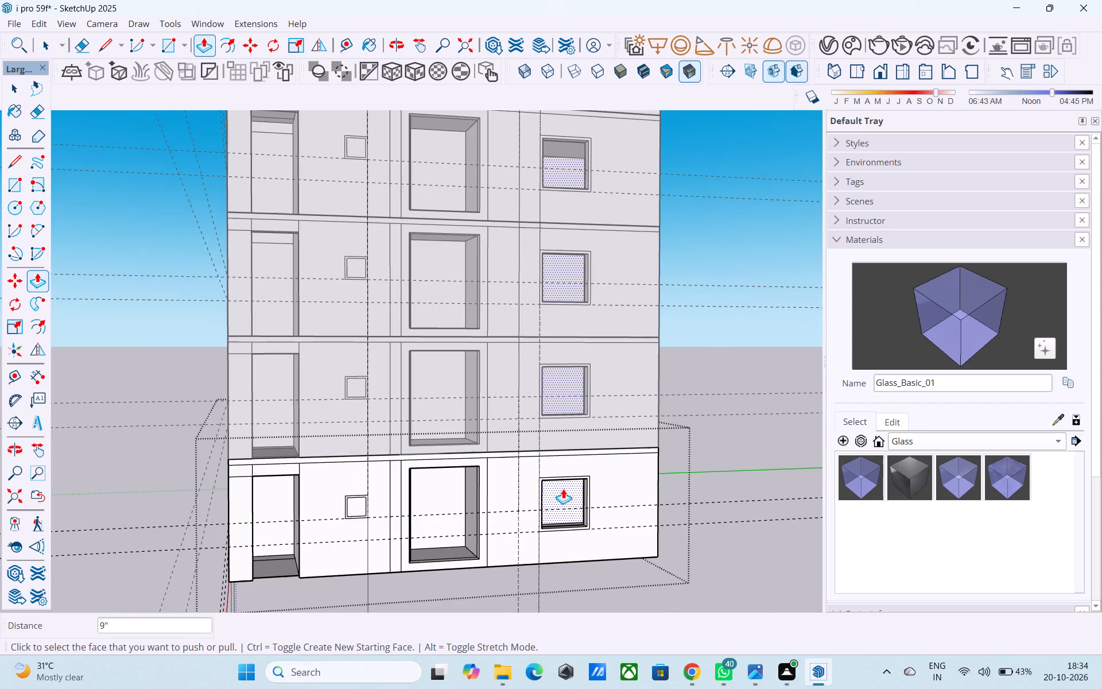
Examine the side facade's end windows and the whole building from several angles.
{"action": "middle_click_drag", "start_coordinate": [563, 491], "coordinate": [630, 493]}
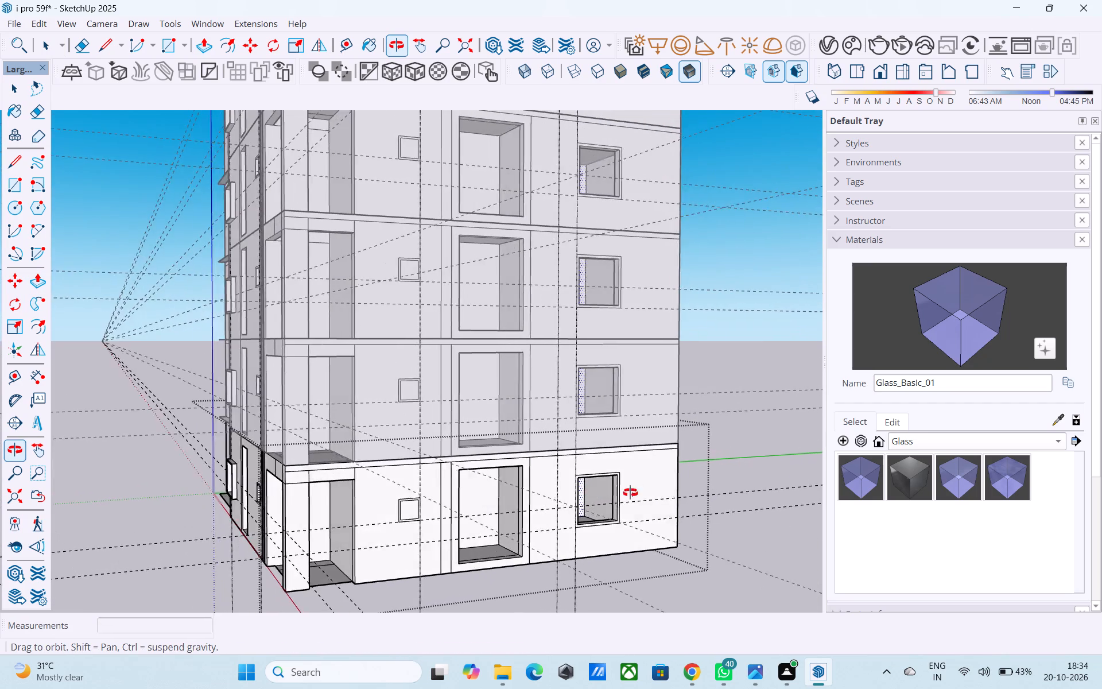
{"action": "middle_click_drag", "start_coordinate": [630, 493], "coordinate": [586, 498]}
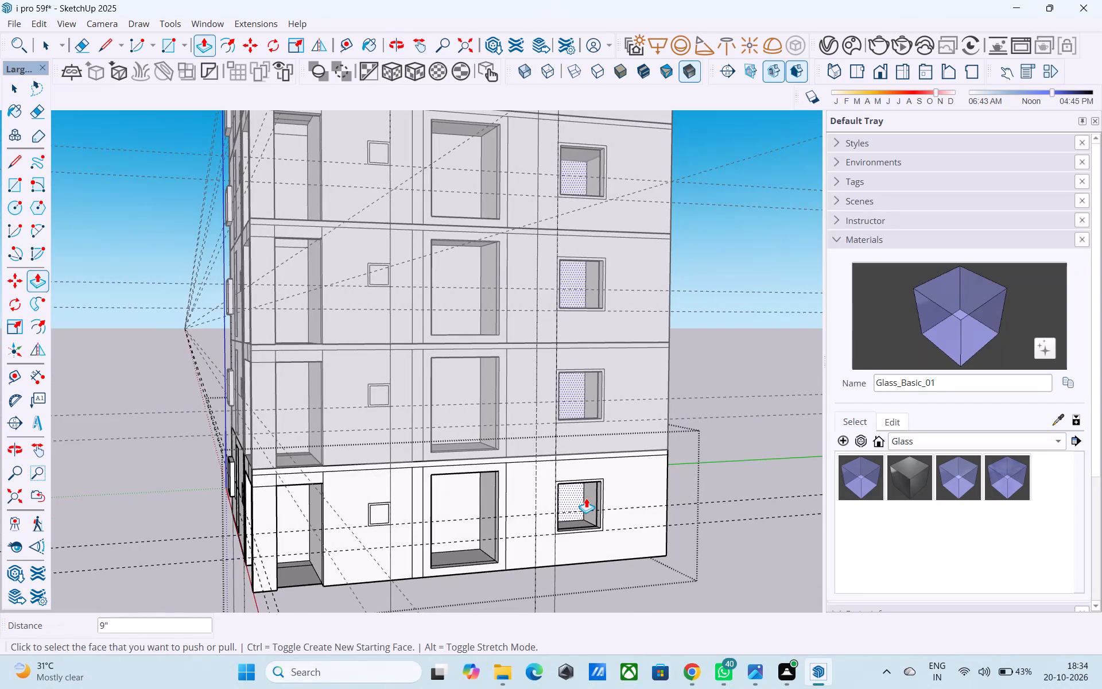
{"action": "scroll", "coordinate": [686, 498], "scroll_direction": "down", "scroll_amount": 5}
{"action": "middle_click_drag", "start_coordinate": [686, 501], "coordinate": [672, 500]}
{"action": "scroll", "coordinate": [677, 494], "scroll_direction": "down", "scroll_amount": 5}
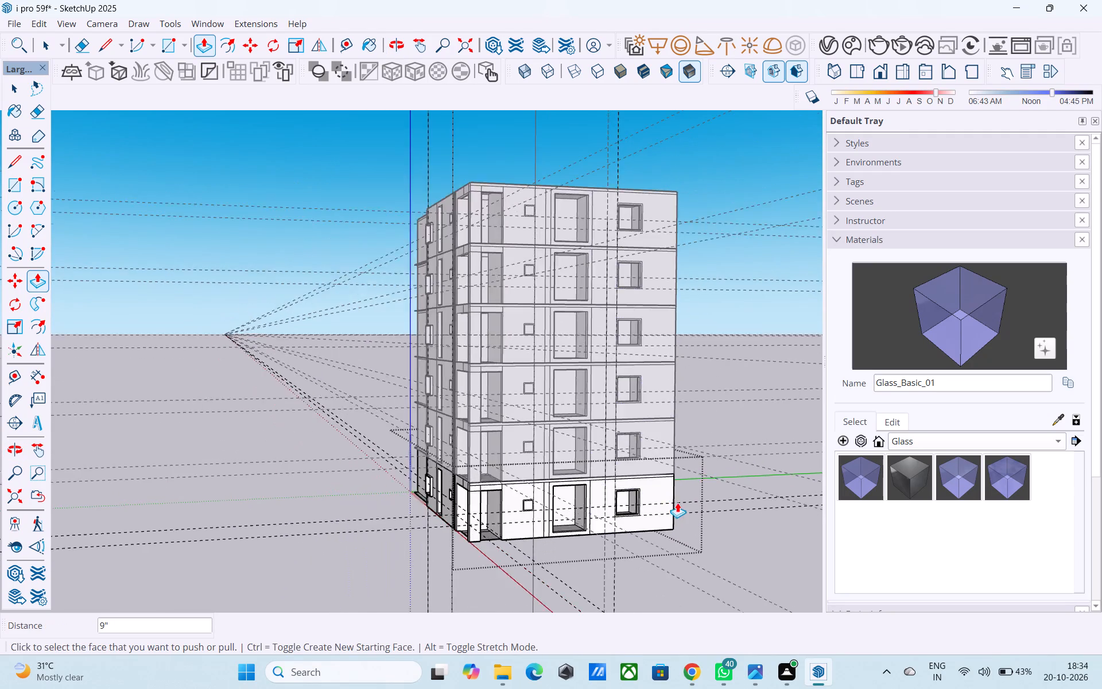
{"action": "scroll", "coordinate": [461, 529], "scroll_direction": "down", "scroll_amount": 4}
{"action": "middle_click_drag", "start_coordinate": [485, 522], "coordinate": [541, 560]}
{"action": "scroll", "coordinate": [591, 342], "scroll_direction": "up", "scroll_amount": 4}
Paint the side facade's far end-bay wall around the square window with the Wood_Veneer_15_1K material.
{"action": "left_click", "coordinate": [894, 443]}
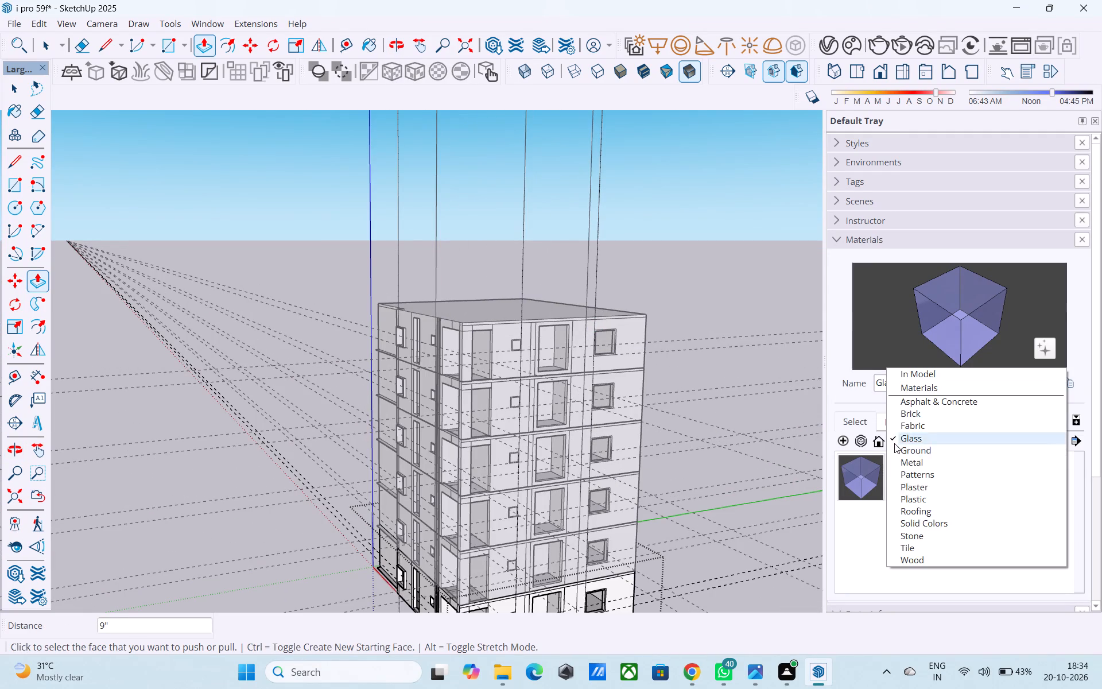
{"action": "left_click", "coordinate": [906, 566]}
{"action": "left_click", "coordinate": [898, 534]}
{"action": "middle_click_drag", "start_coordinate": [610, 532], "coordinate": [578, 408]}
{"action": "scroll", "coordinate": [575, 392], "scroll_direction": "down", "scroll_amount": 6}
{"action": "scroll", "coordinate": [616, 506], "scroll_direction": "up", "scroll_amount": 9}
{"action": "left_click", "coordinate": [615, 509]}
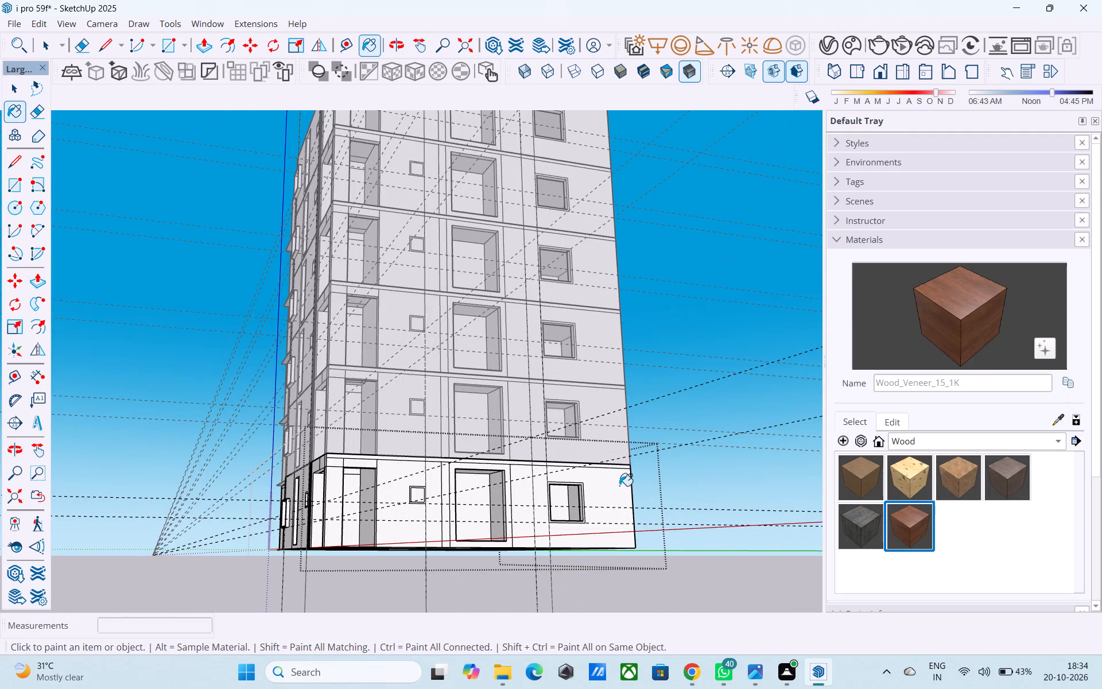
{"action": "middle_click_drag", "start_coordinate": [618, 490], "coordinate": [618, 509]}
{"action": "scroll", "coordinate": [612, 514], "scroll_direction": "up", "scroll_amount": 4}
{"action": "key", "text": "space"}
{"action": "left_click", "coordinate": [610, 514]}
{"action": "left_click", "coordinate": [947, 305]}
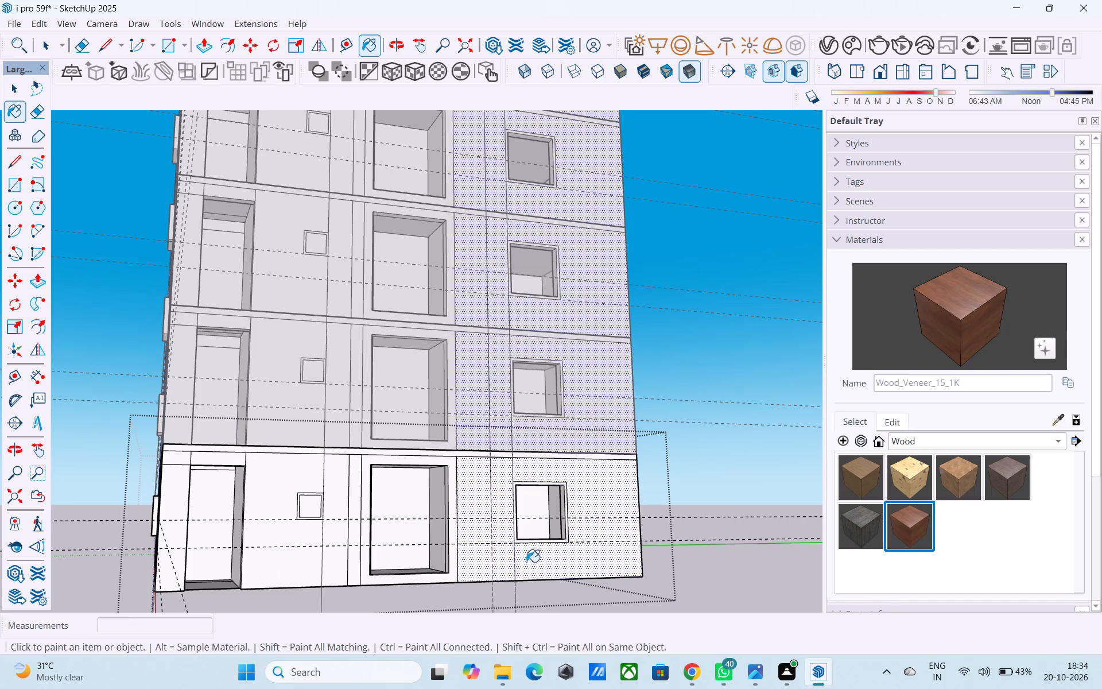
{"action": "left_click", "coordinate": [584, 505]}
{"action": "key", "text": "space"}
Pull the square window's frame in the wood-veneered end bay outward 6".
{"action": "scroll", "coordinate": [584, 505], "scroll_direction": "down", "scroll_amount": 5}
{"action": "middle_click_drag", "start_coordinate": [584, 510], "coordinate": [591, 601]}
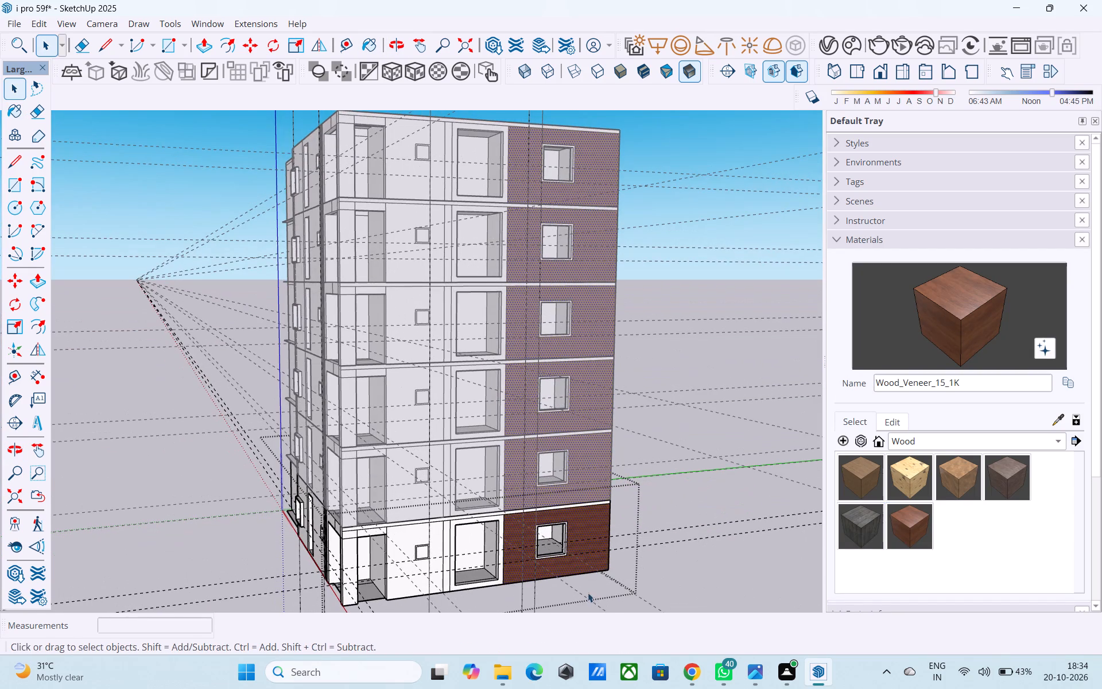
{"action": "middle_click_drag", "start_coordinate": [531, 577], "coordinate": [526, 562]}
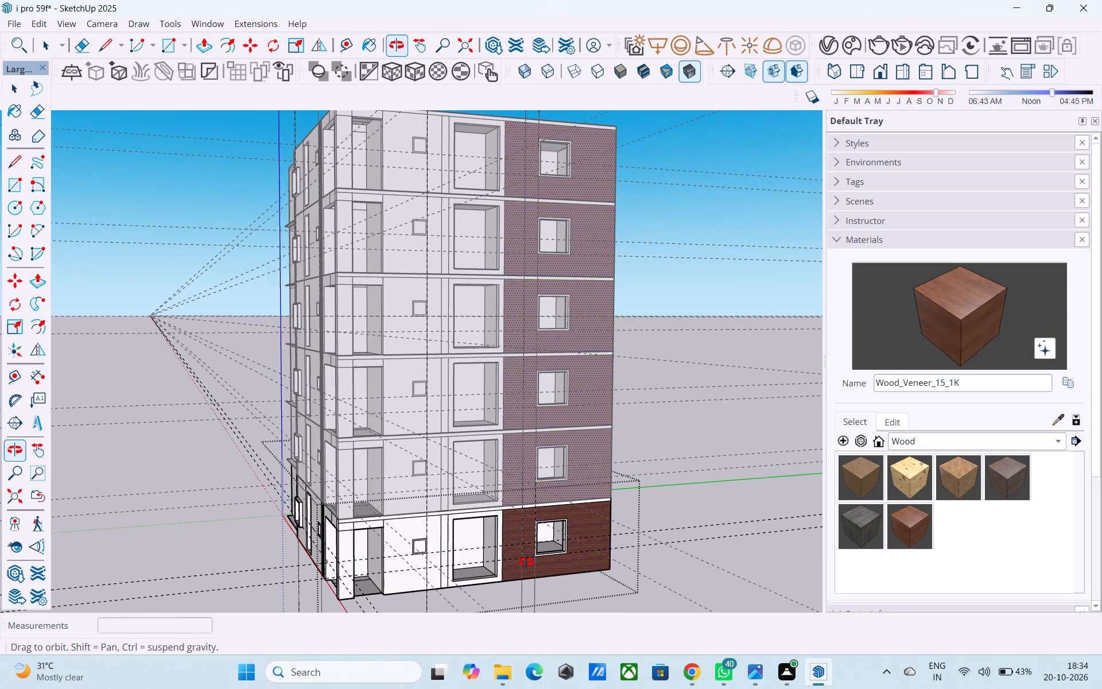
{"action": "middle_click_drag", "start_coordinate": [526, 562], "coordinate": [527, 562]}
{"action": "scroll", "coordinate": [523, 555], "scroll_direction": "up", "scroll_amount": 5}
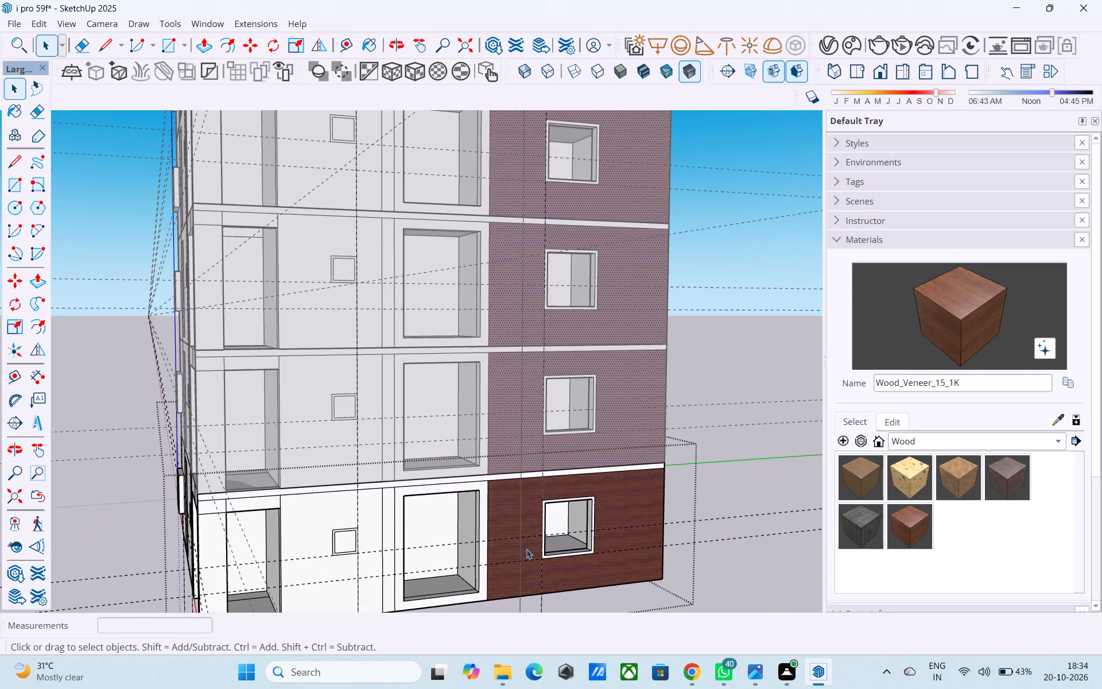
{"action": "scroll", "coordinate": [541, 544], "scroll_direction": "up", "scroll_amount": 9}
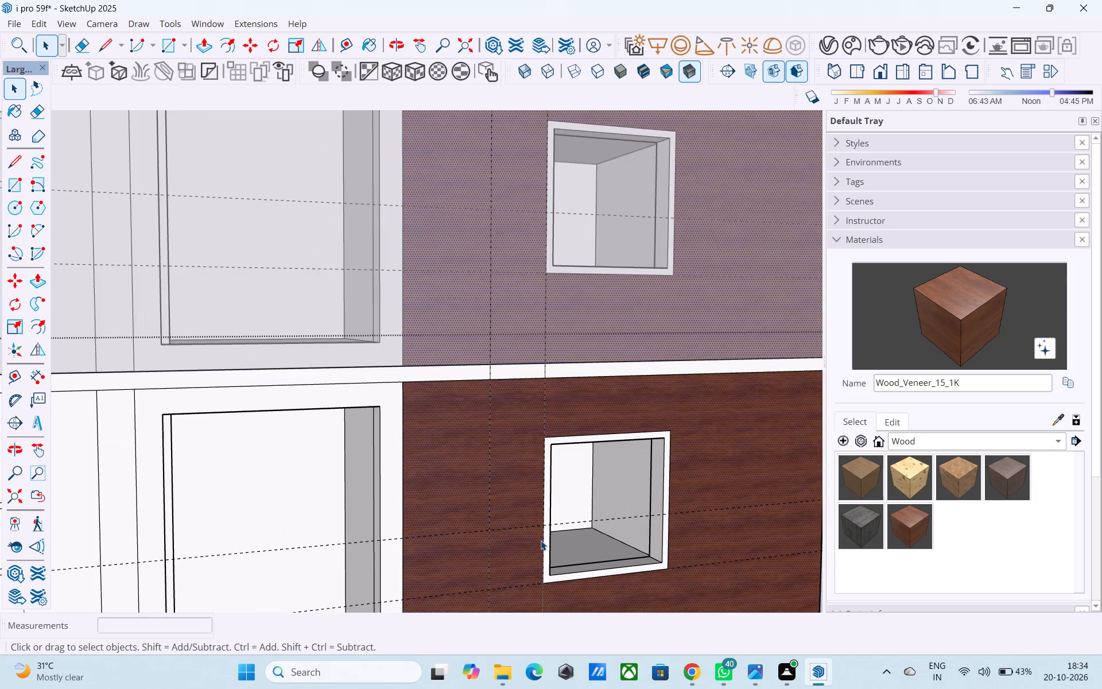
{"action": "scroll", "coordinate": [541, 540], "scroll_direction": "up", "scroll_amount": 7}
{"action": "left_click", "coordinate": [549, 541]}
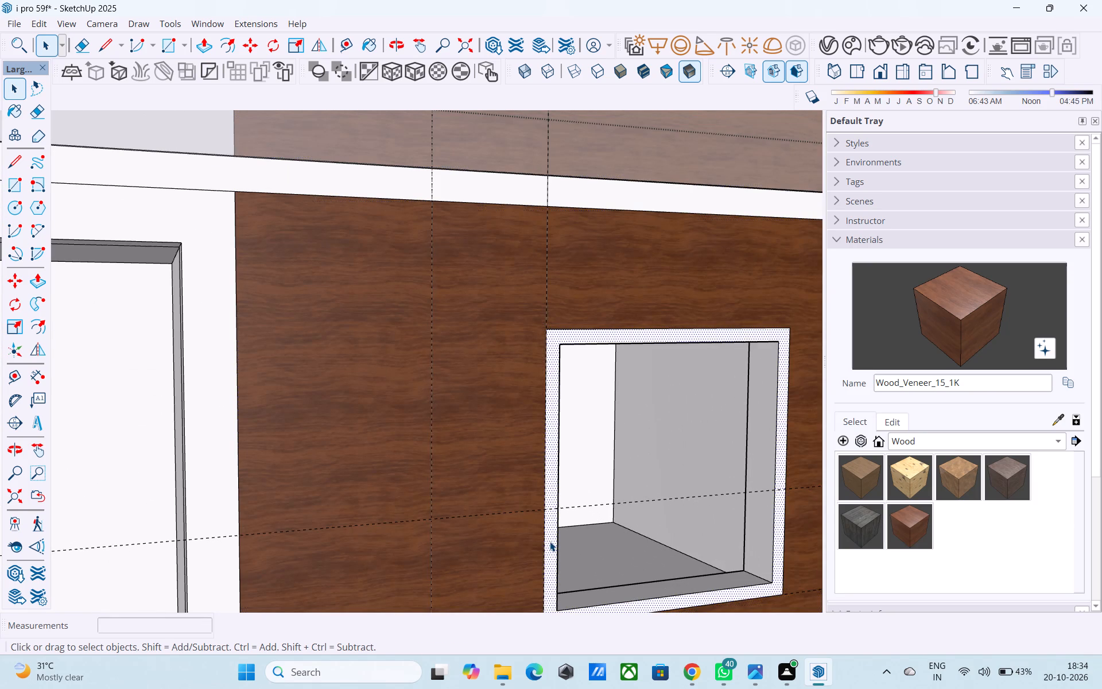
{"action": "key", "text": "p"}
{"action": "left_click", "coordinate": [550, 541]}
{"action": "key", "text": "6"}
{"action": "key", "text": "shift+quotedbl"}
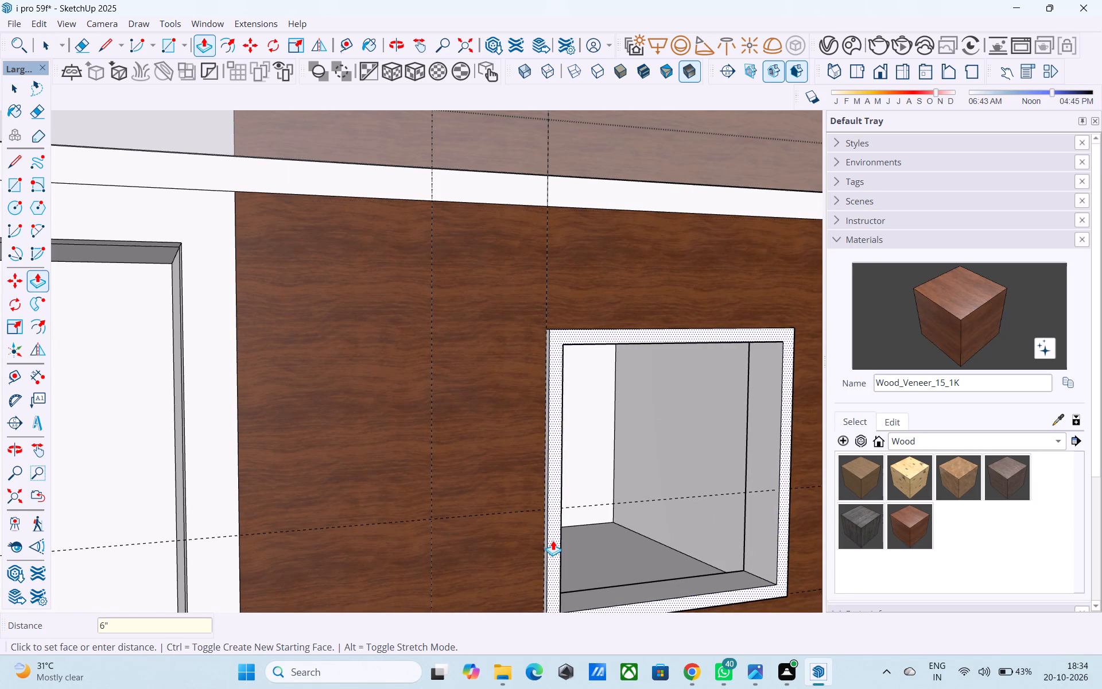
{"action": "key", "text": "Return"}
{"action": "key", "text": "space"}
Draw a 2' 3" vertical line up the large opening's edge from its bottom corner, deleting the face that fills the opening.
{"action": "scroll", "coordinate": [552, 540], "scroll_direction": "down", "scroll_amount": 17}
{"action": "scroll", "coordinate": [529, 502], "scroll_direction": "down", "scroll_amount": 5}
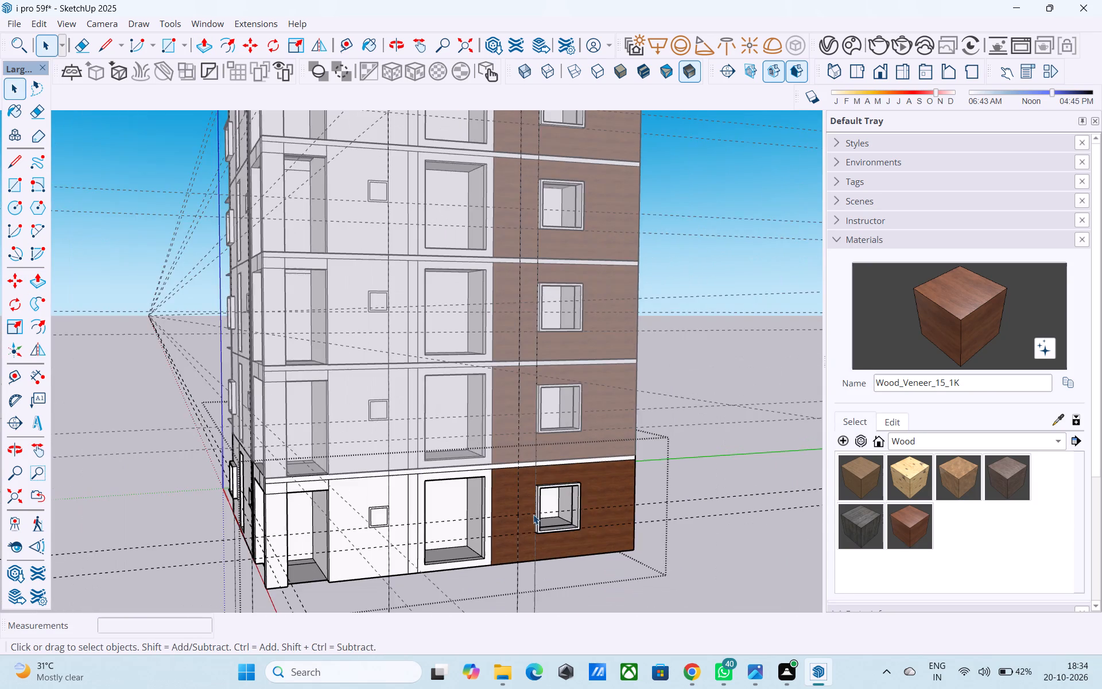
{"action": "middle_click_drag", "start_coordinate": [533, 516], "coordinate": [549, 501]}
{"action": "middle_click_drag", "start_coordinate": [567, 483], "coordinate": [587, 472]}
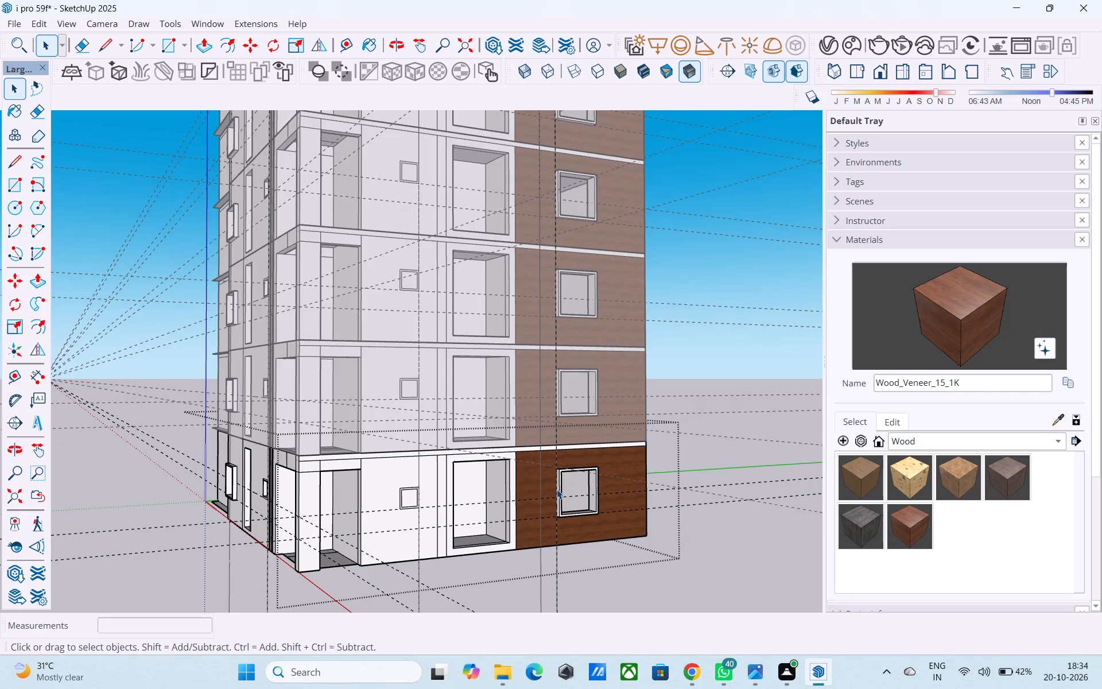
{"action": "scroll", "coordinate": [547, 496], "scroll_direction": "down", "scroll_amount": 3}
{"action": "scroll", "coordinate": [510, 528], "scroll_direction": "up", "scroll_amount": 12}
{"action": "middle_click_drag", "start_coordinate": [440, 549], "coordinate": [183, 569]}
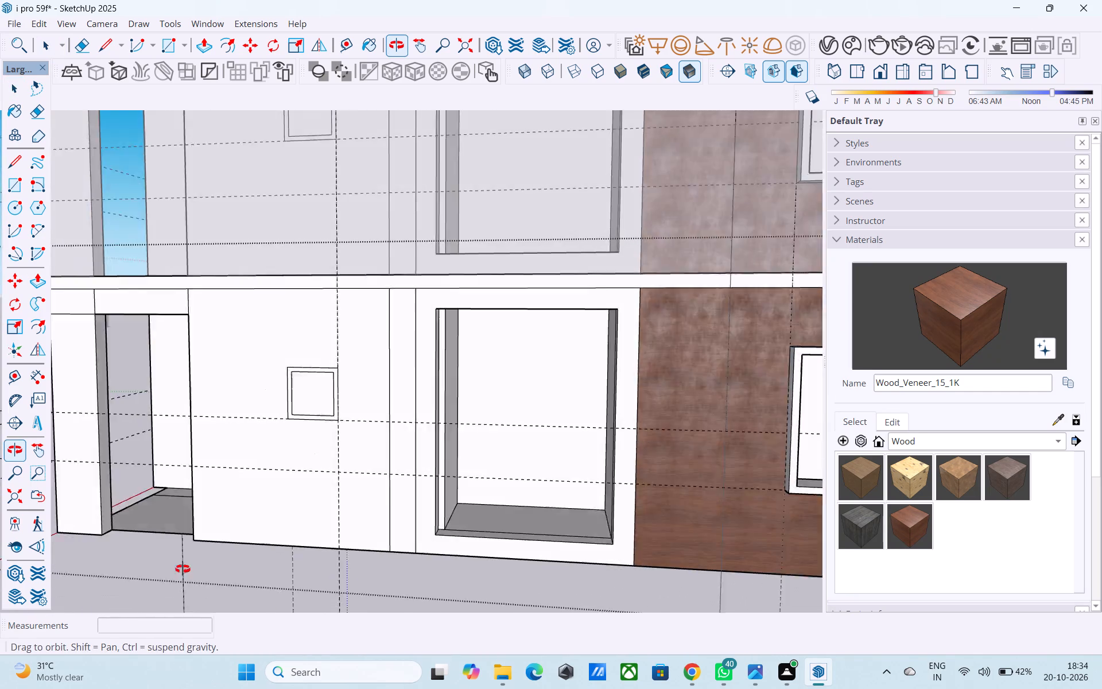
{"action": "middle_click_drag", "start_coordinate": [183, 569], "coordinate": [136, 557]}
{"action": "middle_click_drag", "start_coordinate": [369, 546], "coordinate": [342, 557]}
{"action": "scroll", "coordinate": [454, 529], "scroll_direction": "up", "scroll_amount": 5}
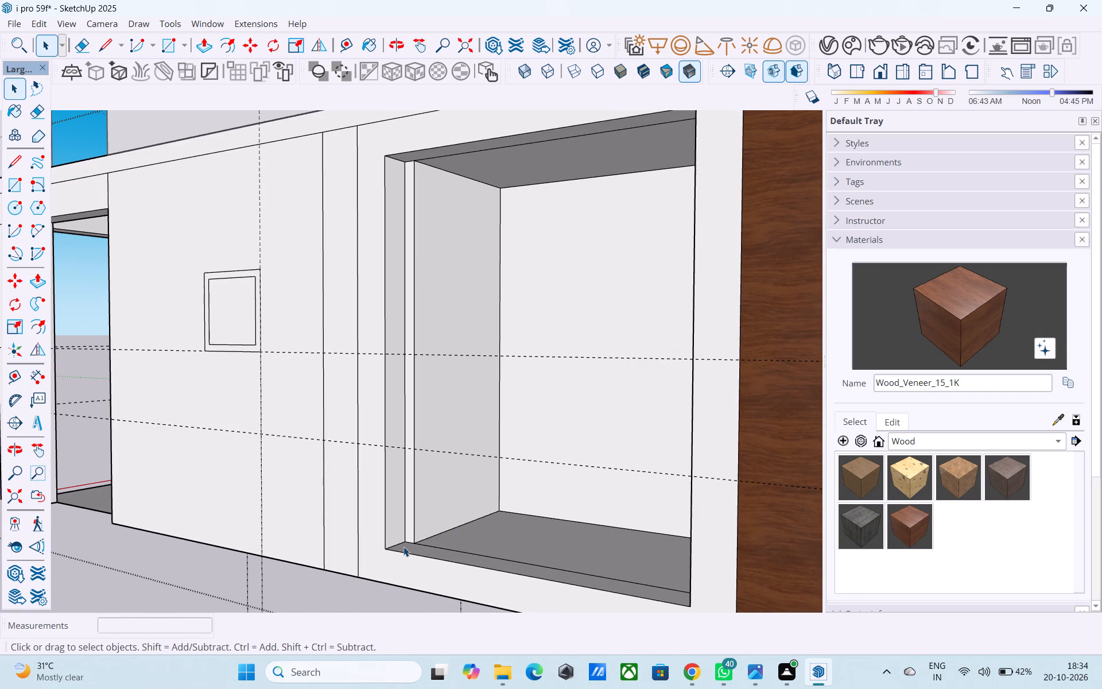
{"action": "key", "text": "l"}
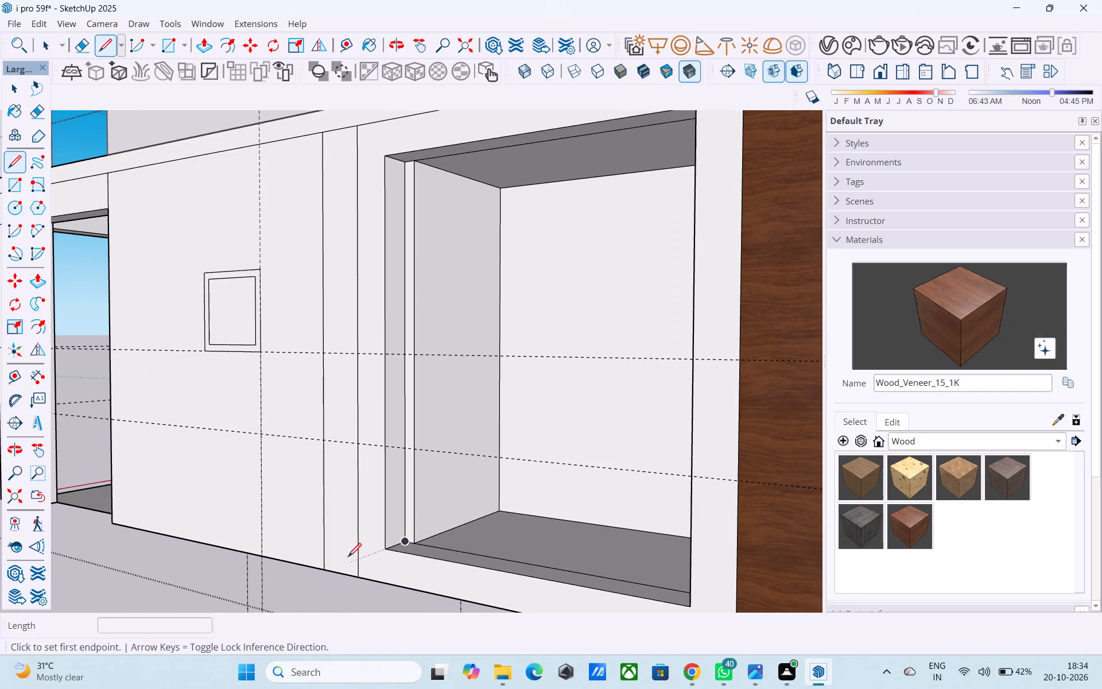
{"action": "left_click", "coordinate": [382, 549]}
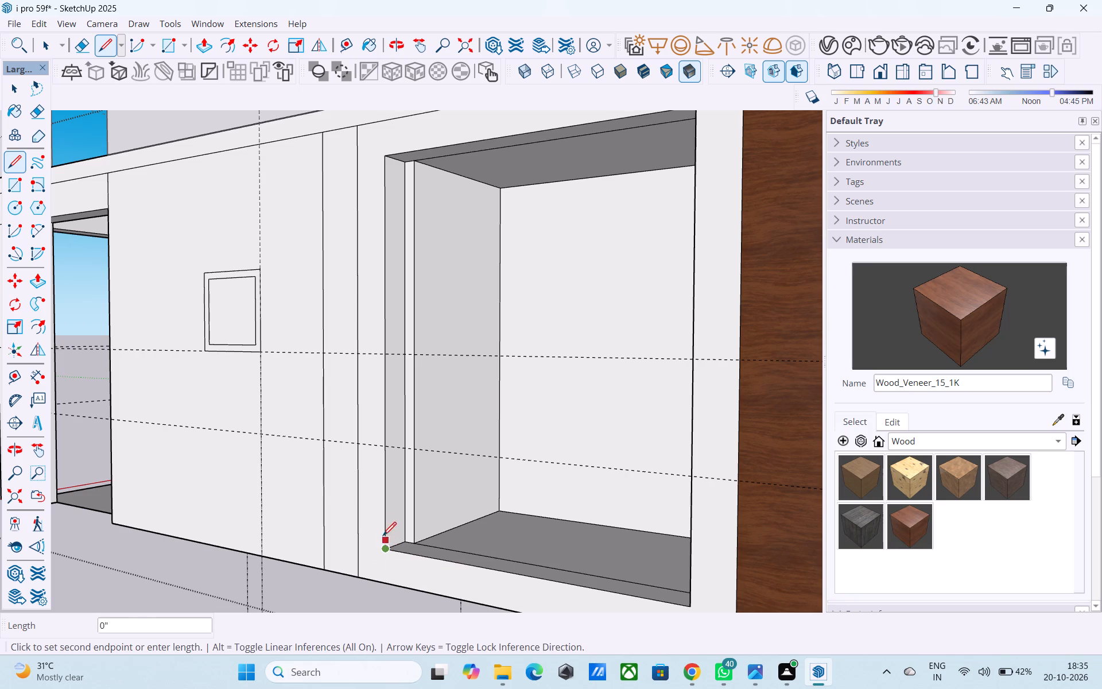
{"action": "left_click", "coordinate": [385, 446]}
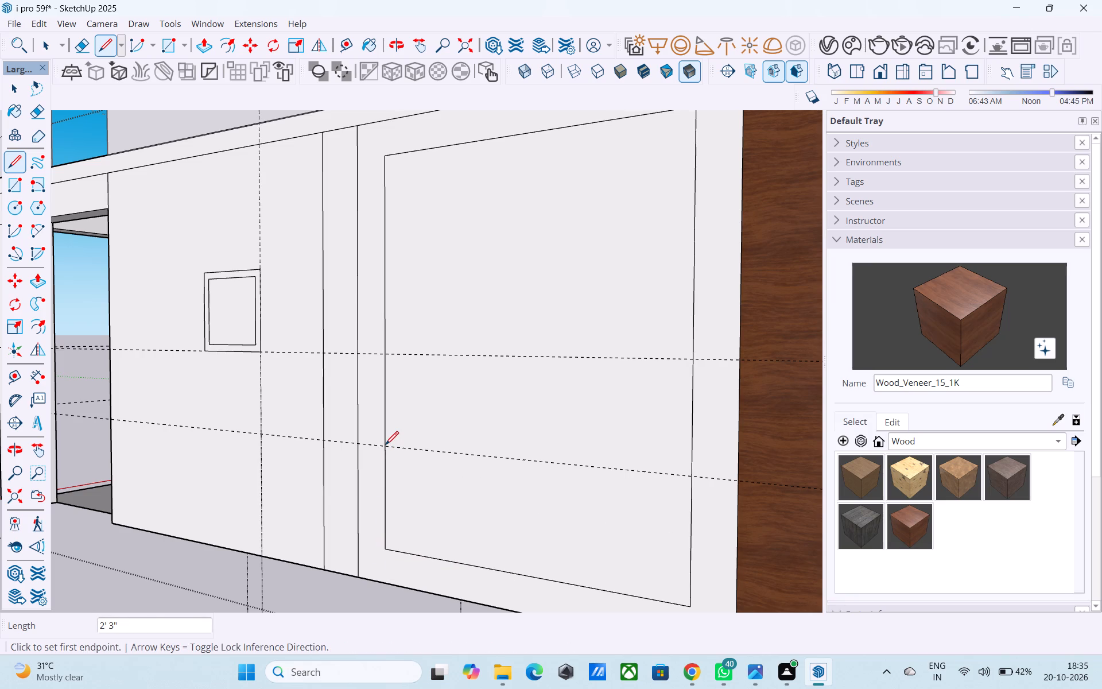
{"action": "key", "text": "space"}
{"action": "left_click", "coordinate": [522, 315]}
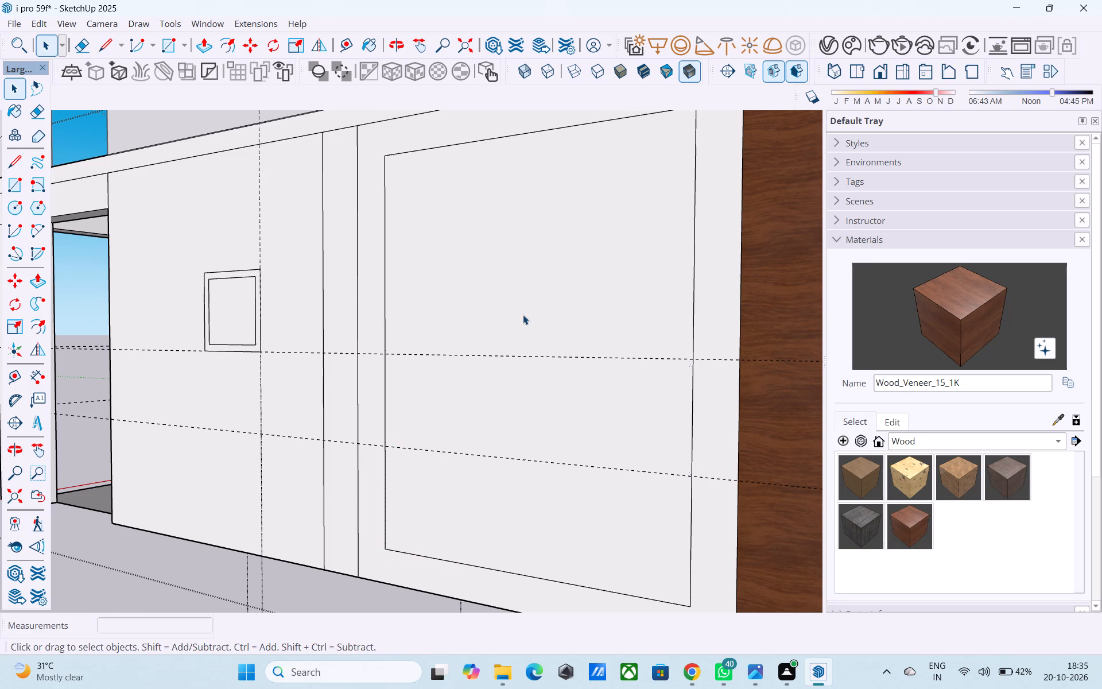
{"action": "key", "text": "Delete"}
Draw a 6' 6" by 2' 3" rectangle across the bottom of the large opening and delete the face above it.
{"action": "key", "text": "r"}
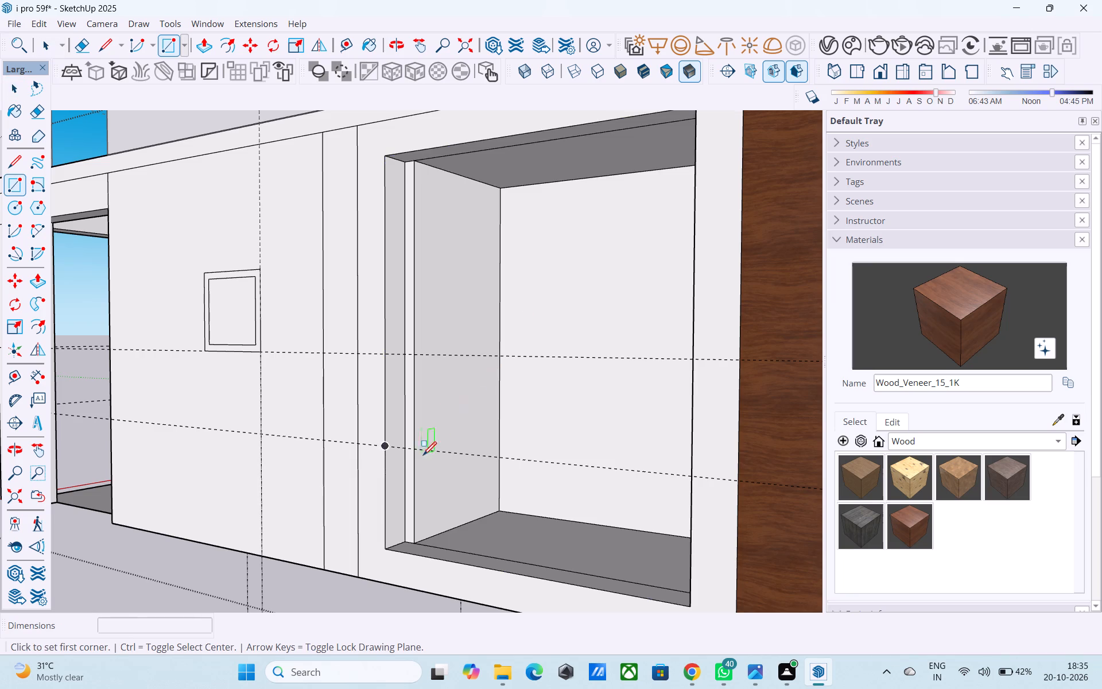
{"action": "left_click", "coordinate": [388, 448]}
{"action": "middle_click_drag", "start_coordinate": [398, 450], "coordinate": [668, 474]}
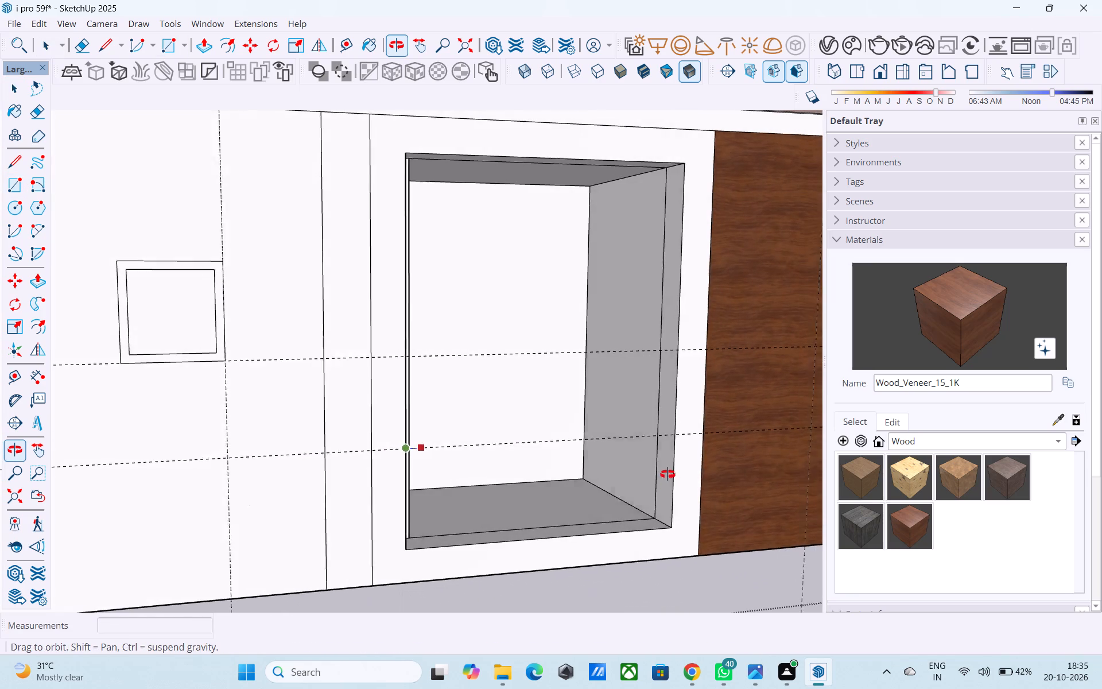
{"action": "middle_click_drag", "start_coordinate": [668, 474], "coordinate": [670, 480]}
{"action": "left_click", "coordinate": [663, 524]}
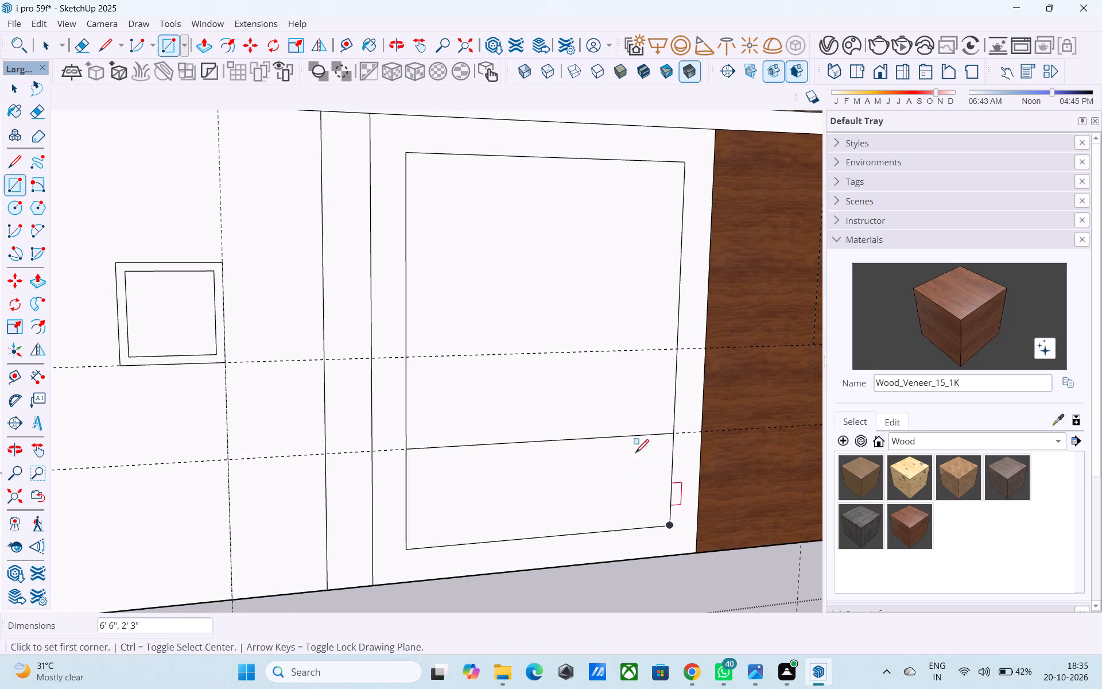
{"action": "key", "text": "space"}
{"action": "left_click", "coordinate": [554, 335]}
{"action": "key", "text": "Delete"}
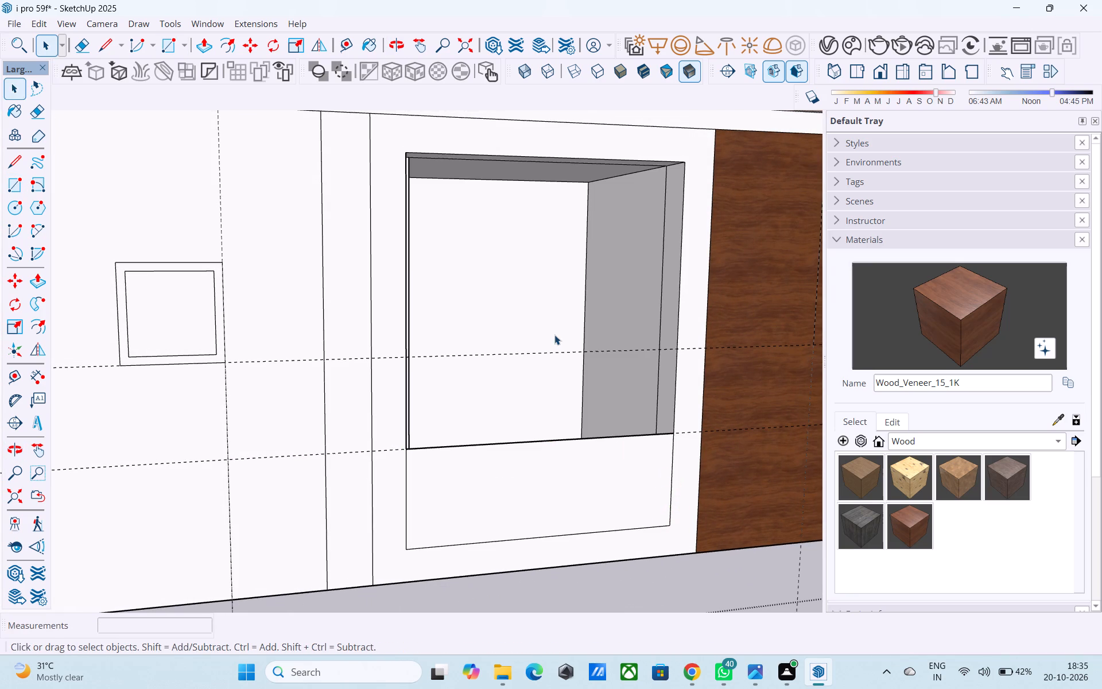
Paint the low panel at the bottom of the large opening with Glass_Basic_01.
{"action": "scroll", "coordinate": [560, 354], "scroll_direction": "down", "scroll_amount": 5}
{"action": "middle_click_drag", "start_coordinate": [818, 498], "coordinate": [804, 501]}
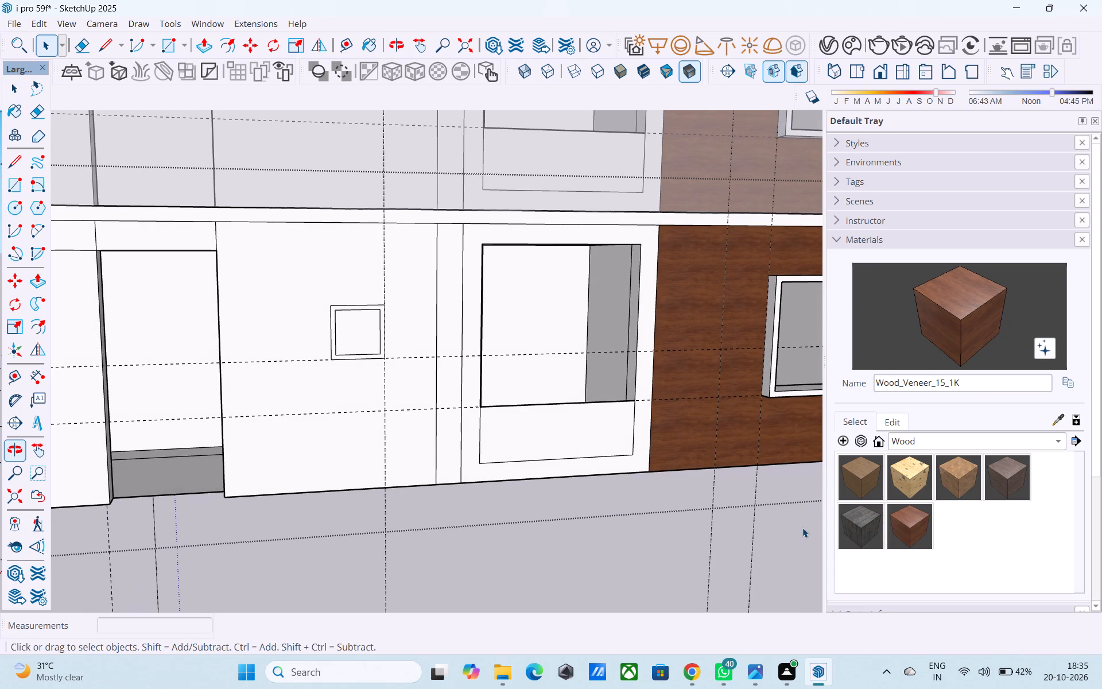
{"action": "left_click", "coordinate": [913, 444]}
{"action": "left_click", "coordinate": [944, 317]}
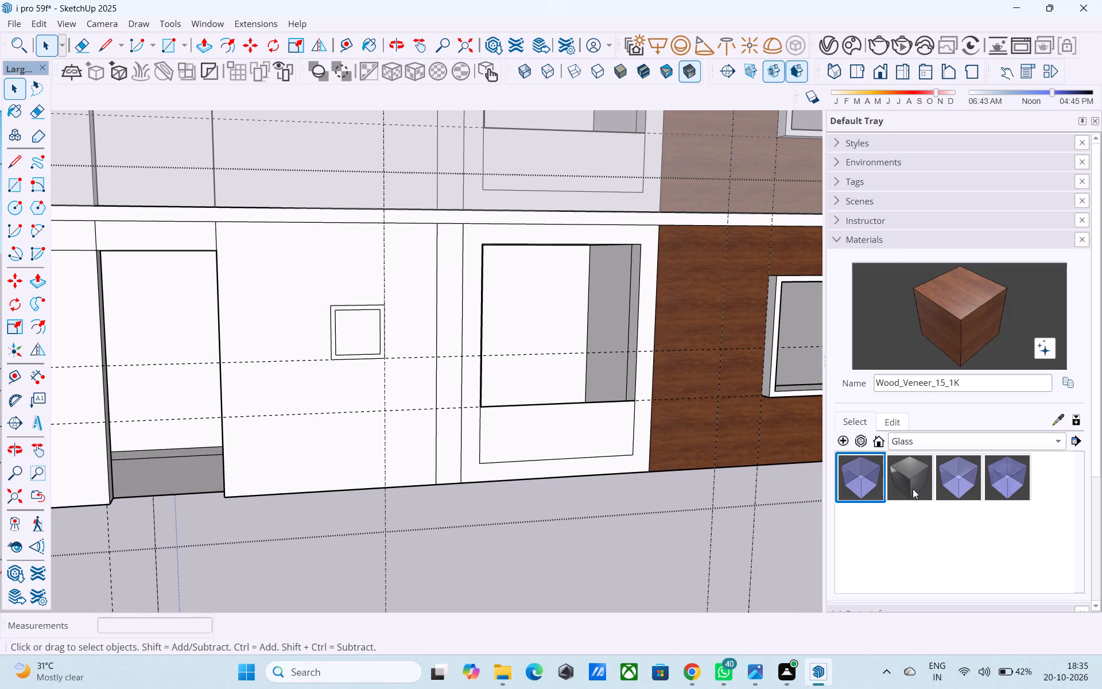
{"action": "left_click", "coordinate": [862, 477]}
{"action": "left_click", "coordinate": [579, 438]}
Push the inner face of the small square window beside the large opening inward 9".
{"action": "scroll", "coordinate": [576, 440], "scroll_direction": "down", "scroll_amount": 11}
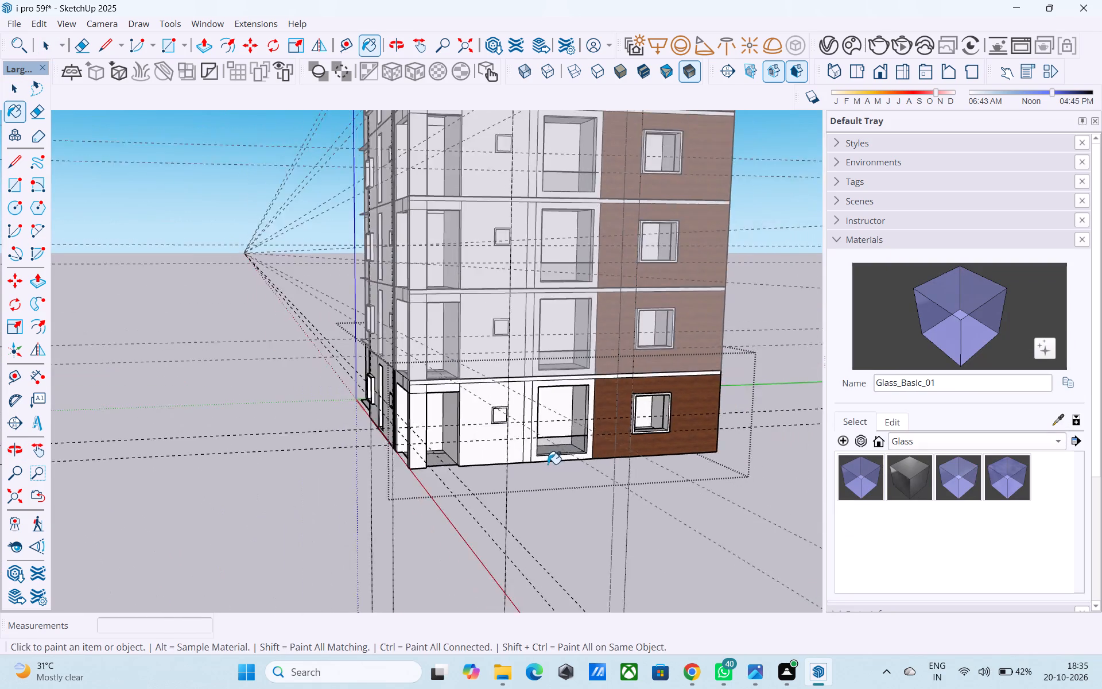
{"action": "scroll", "coordinate": [548, 464], "scroll_direction": "down", "scroll_amount": 8}
{"action": "middle_click_drag", "start_coordinate": [546, 463], "coordinate": [656, 399]}
{"action": "scroll", "coordinate": [587, 397], "scroll_direction": "up", "scroll_amount": 6}
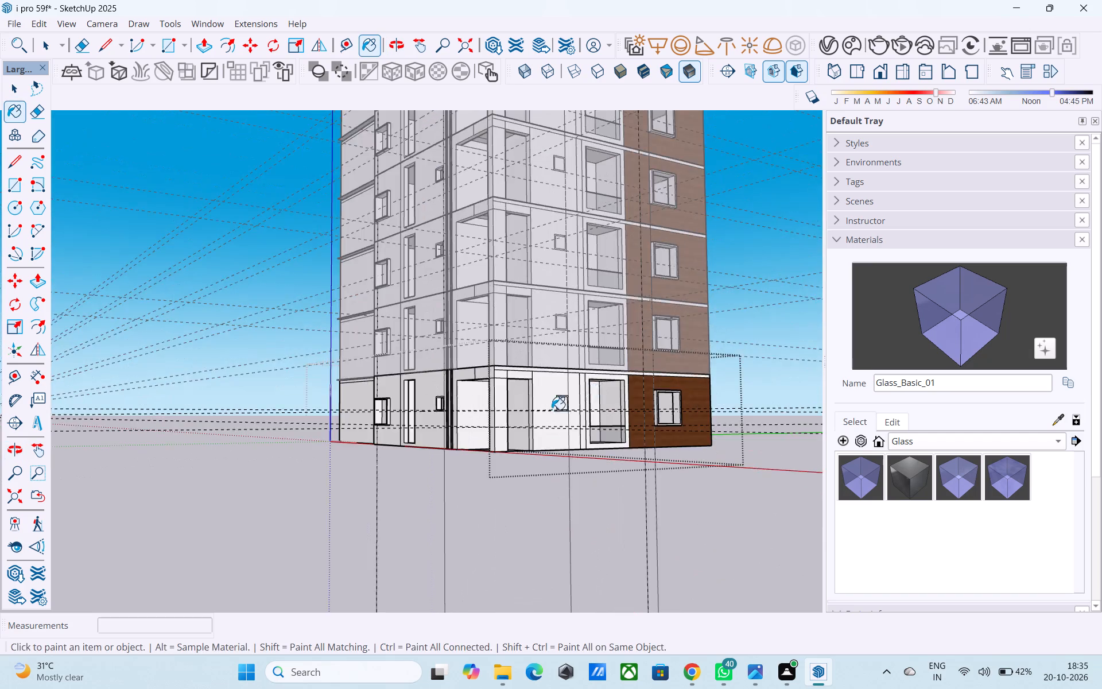
{"action": "scroll", "coordinate": [552, 409], "scroll_direction": "up", "scroll_amount": 10}
{"action": "middle_click_drag", "start_coordinate": [542, 412], "coordinate": [491, 452]}
{"action": "scroll", "coordinate": [542, 412], "scroll_direction": "up", "scroll_amount": 1}
{"action": "scroll", "coordinate": [493, 444], "scroll_direction": "up", "scroll_amount": 9}
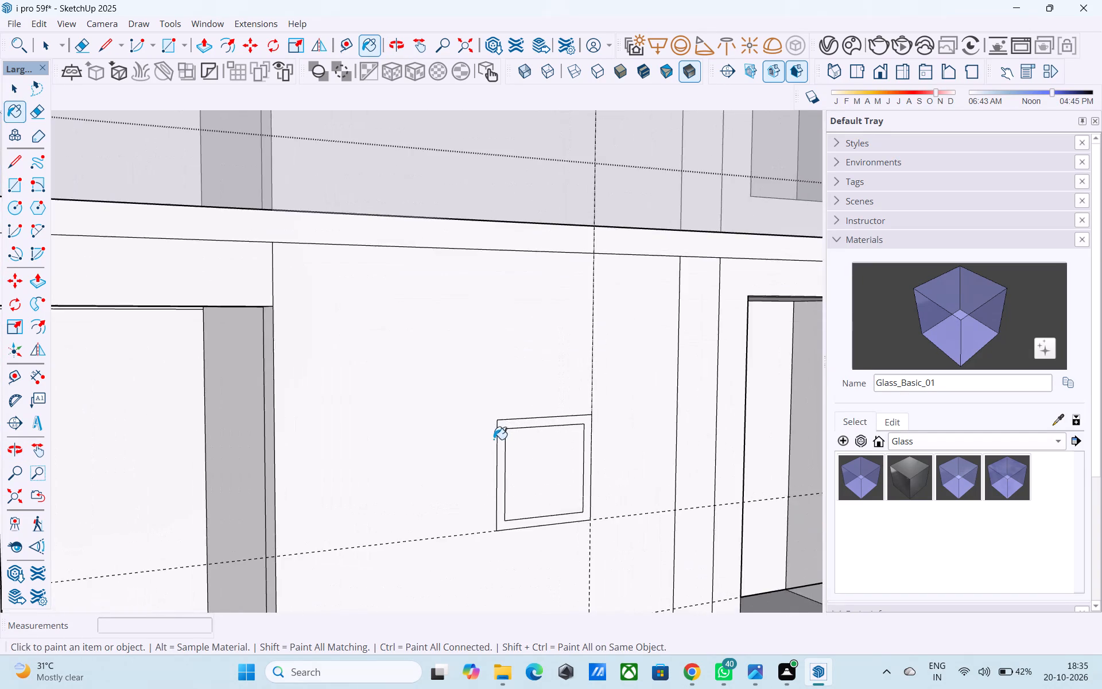
{"action": "scroll", "coordinate": [495, 438], "scroll_direction": "down", "scroll_amount": 4}
{"action": "key", "text": "space"}
{"action": "scroll", "coordinate": [511, 442], "scroll_direction": "up", "scroll_amount": 4}
{"action": "left_click", "coordinate": [513, 442]}
{"action": "key", "text": "p"}
{"action": "left_click", "coordinate": [513, 443]}
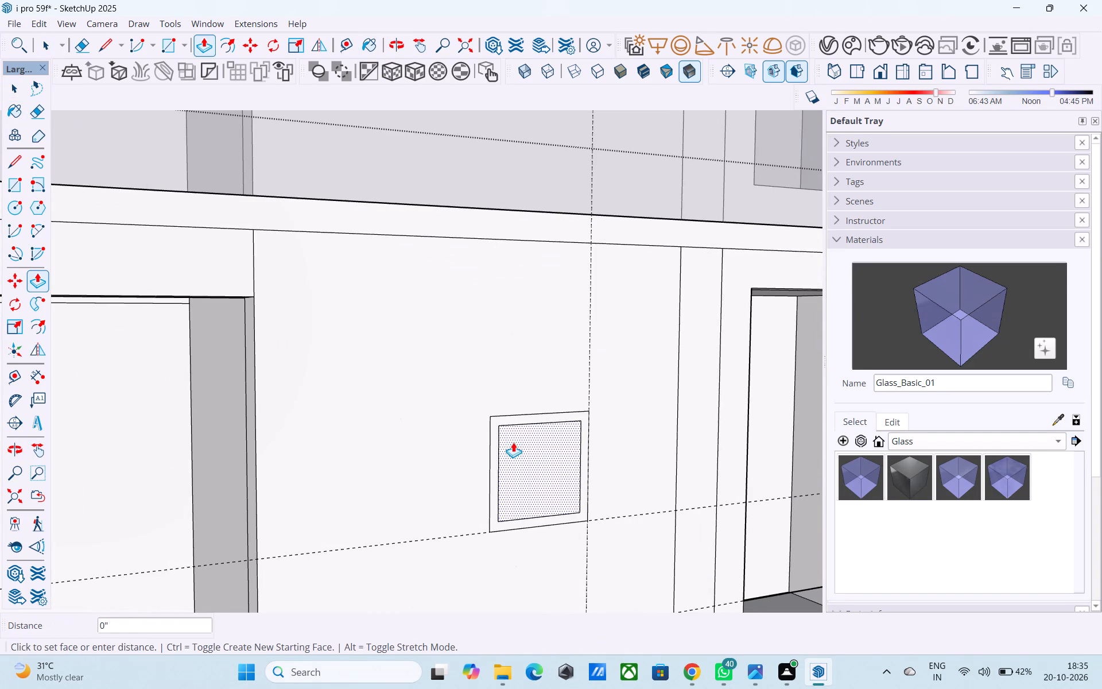
{"action": "scroll", "coordinate": [541, 468], "scroll_direction": "up", "scroll_amount": 5}
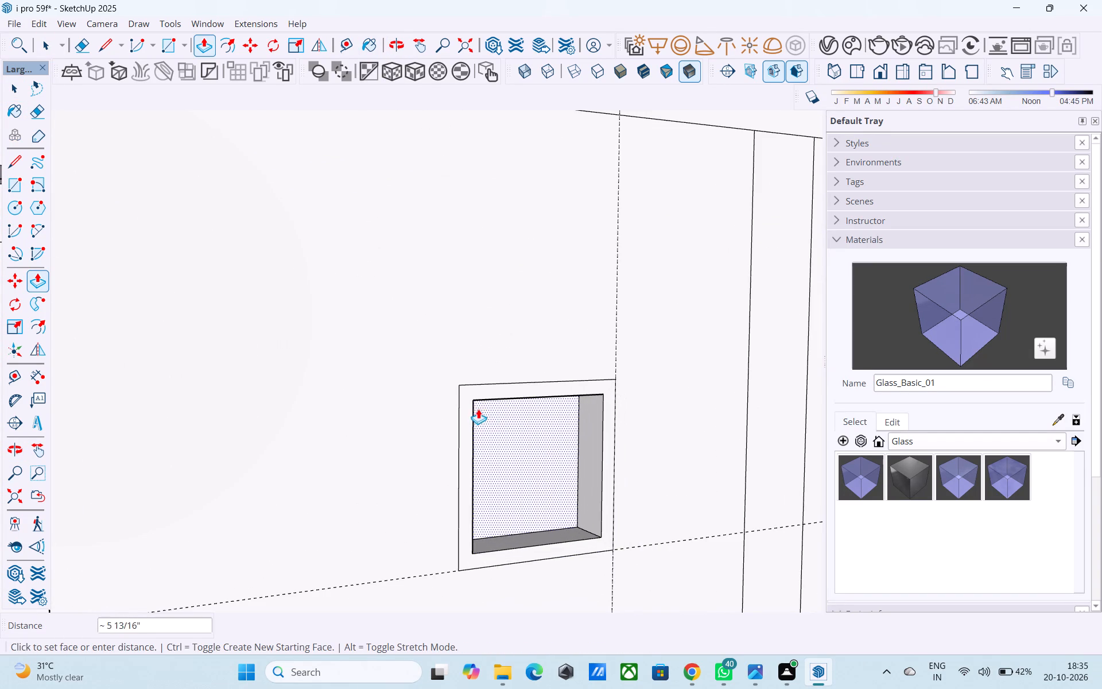
{"action": "middle_click_drag", "start_coordinate": [478, 408], "coordinate": [413, 391]}
{"action": "scroll", "coordinate": [442, 404], "scroll_direction": "up", "scroll_amount": 5}
{"action": "left_click", "coordinate": [537, 428]}
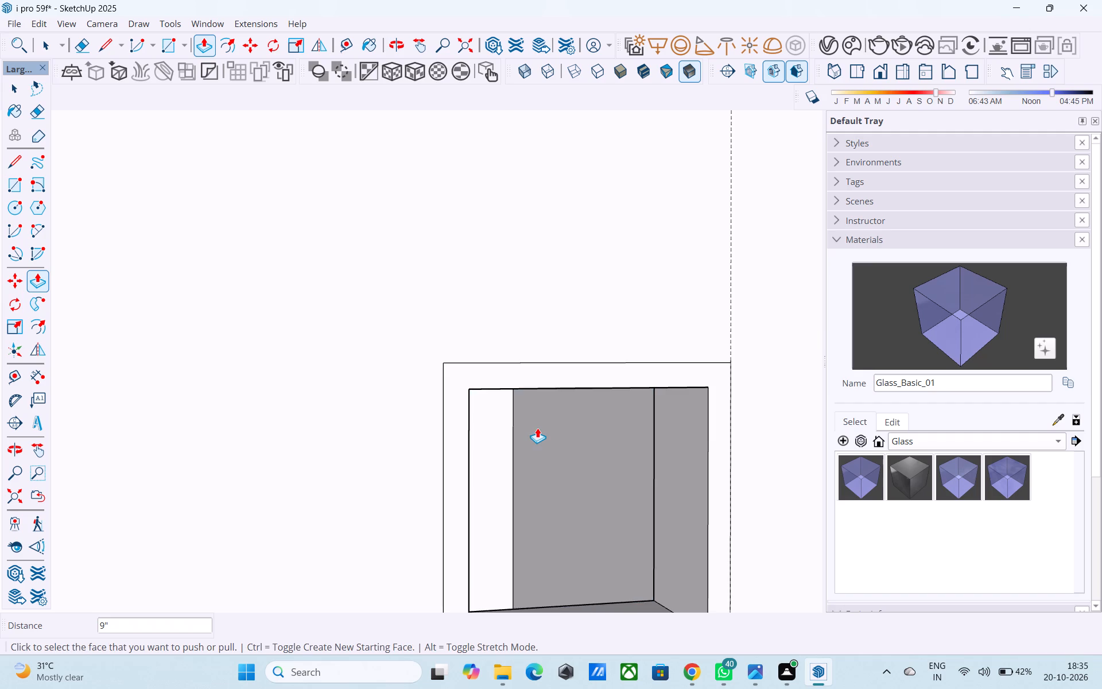
Pull the small square window's surrounding frame outward 6" from the wall.
{"action": "scroll", "coordinate": [538, 428], "scroll_direction": "down", "scroll_amount": 11}
{"action": "middle_click_drag", "start_coordinate": [539, 428], "coordinate": [540, 444]}
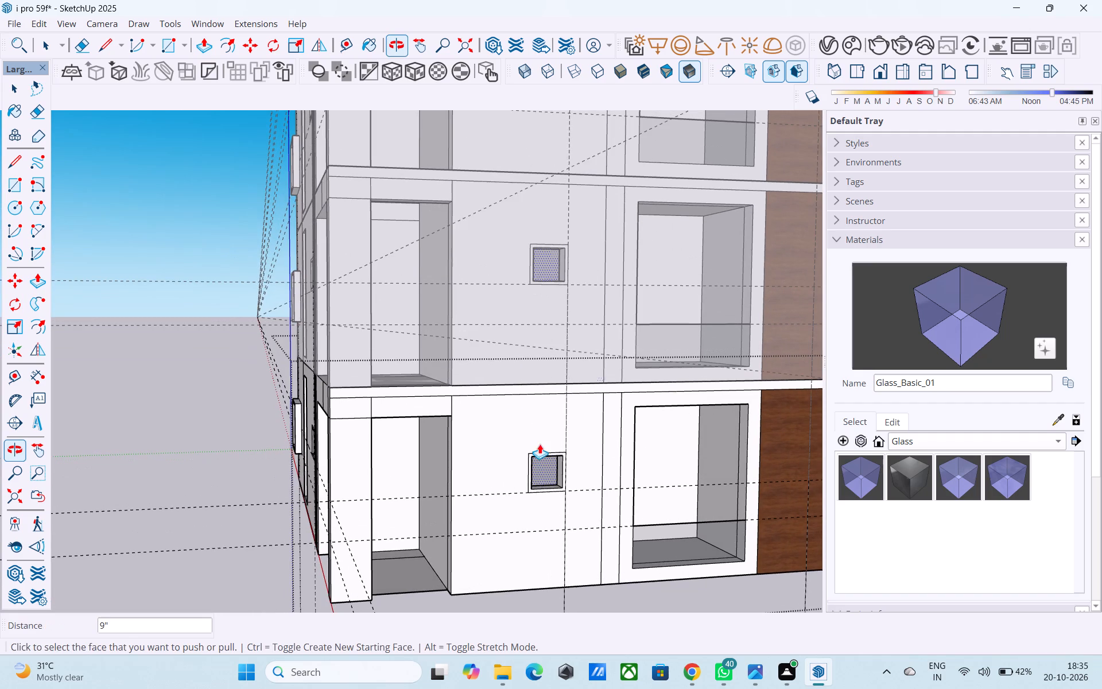
{"action": "scroll", "coordinate": [533, 462], "scroll_direction": "up", "scroll_amount": 10}
{"action": "key", "text": "space"}
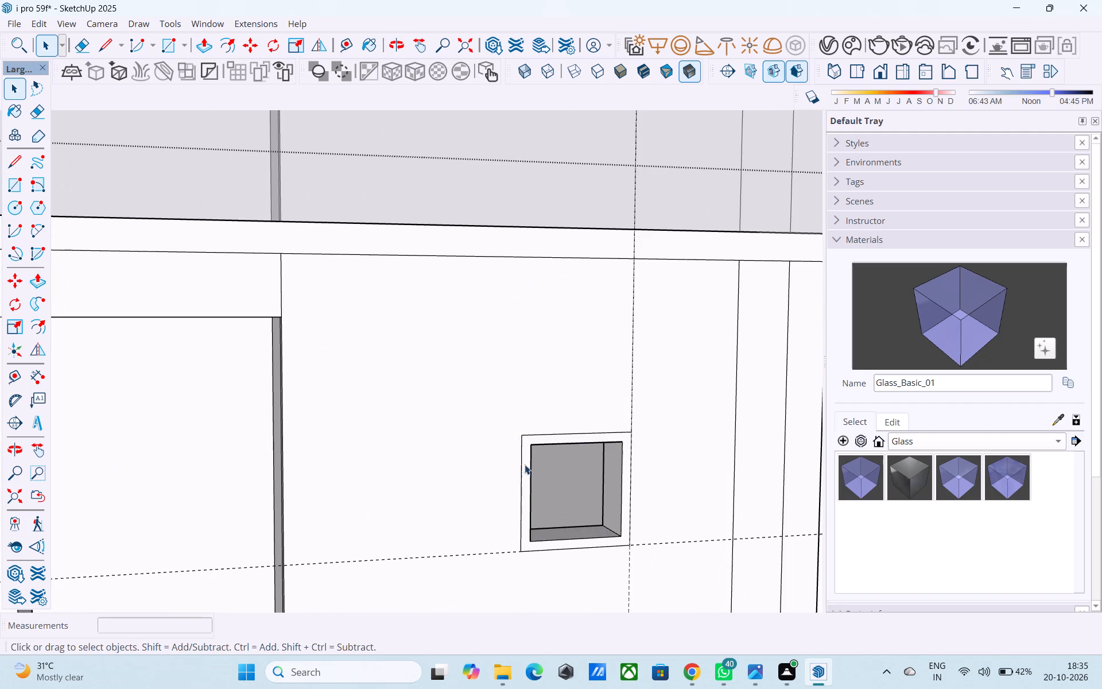
{"action": "scroll", "coordinate": [526, 469], "scroll_direction": "up", "scroll_amount": 3}
{"action": "left_click", "coordinate": [526, 469]}
{"action": "key", "text": "p"}
{"action": "left_click", "coordinate": [526, 468]}
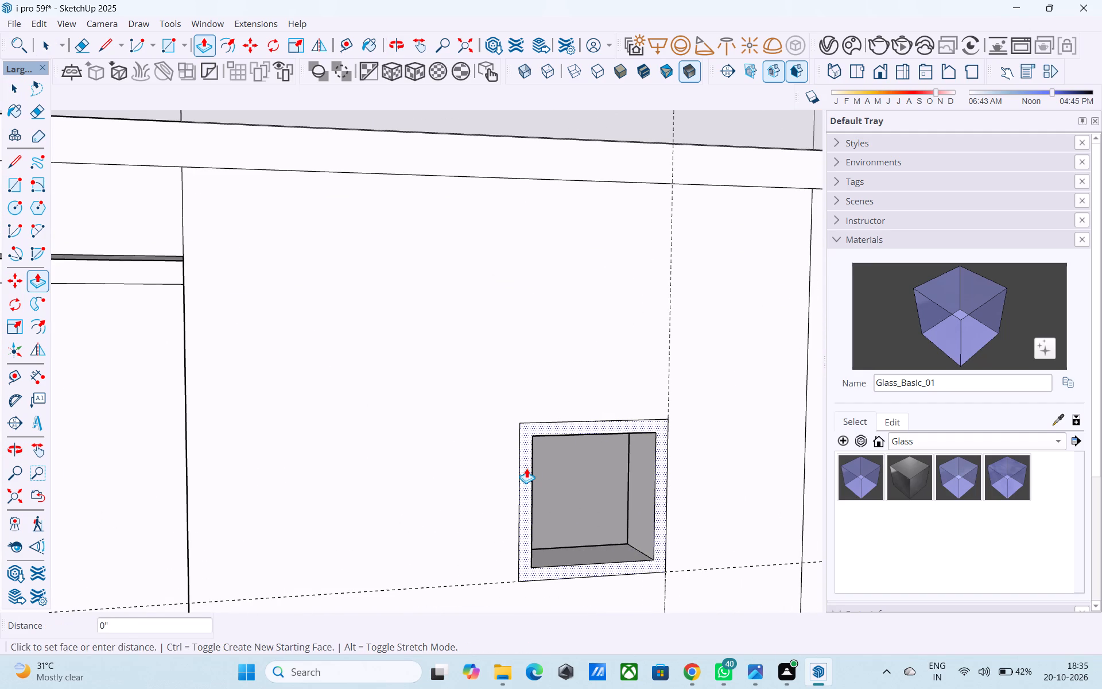
{"action": "key", "text": "6"}
{"action": "key", "text": "shift+quotedbl"}
{"action": "key", "text": "Return"}
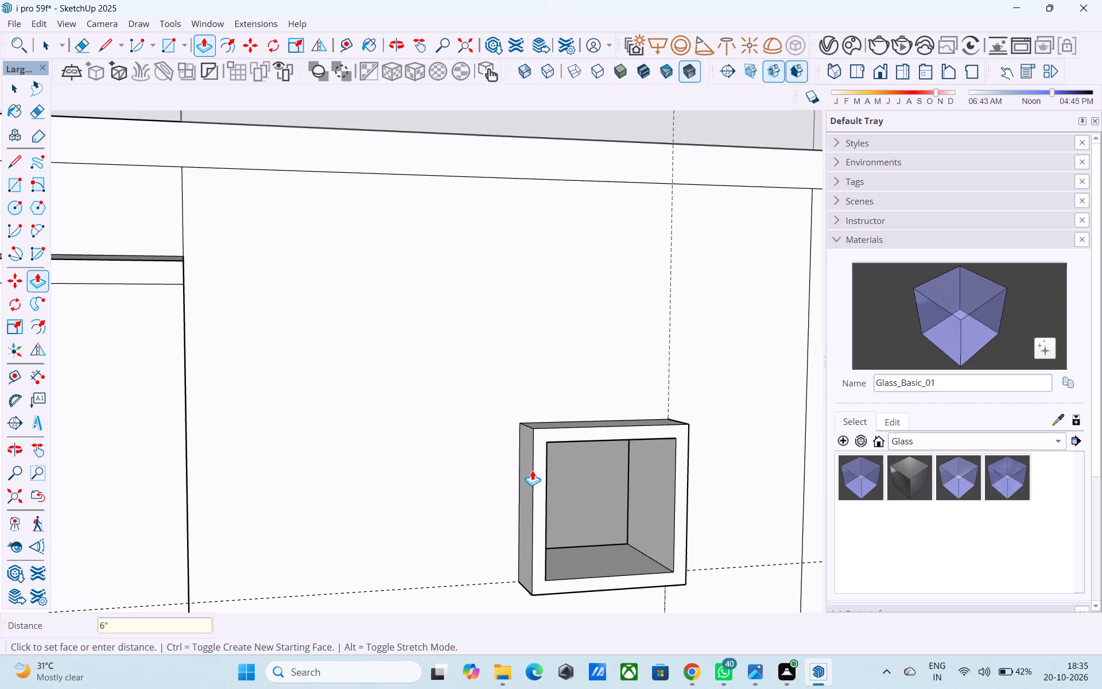
{"action": "key", "text": "space"}
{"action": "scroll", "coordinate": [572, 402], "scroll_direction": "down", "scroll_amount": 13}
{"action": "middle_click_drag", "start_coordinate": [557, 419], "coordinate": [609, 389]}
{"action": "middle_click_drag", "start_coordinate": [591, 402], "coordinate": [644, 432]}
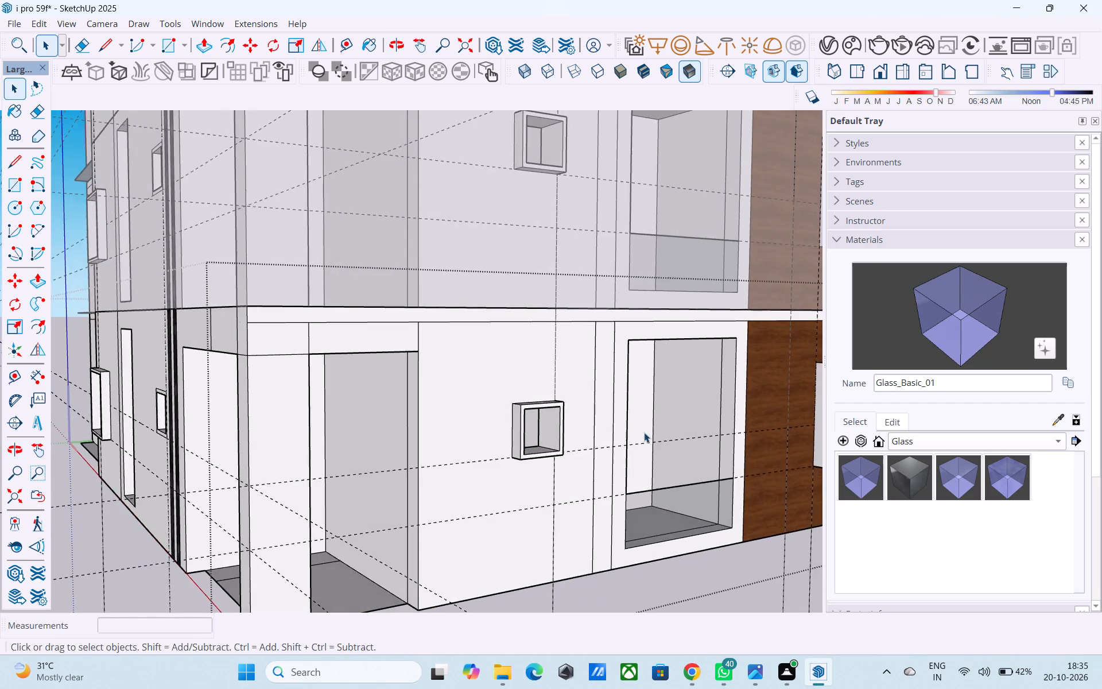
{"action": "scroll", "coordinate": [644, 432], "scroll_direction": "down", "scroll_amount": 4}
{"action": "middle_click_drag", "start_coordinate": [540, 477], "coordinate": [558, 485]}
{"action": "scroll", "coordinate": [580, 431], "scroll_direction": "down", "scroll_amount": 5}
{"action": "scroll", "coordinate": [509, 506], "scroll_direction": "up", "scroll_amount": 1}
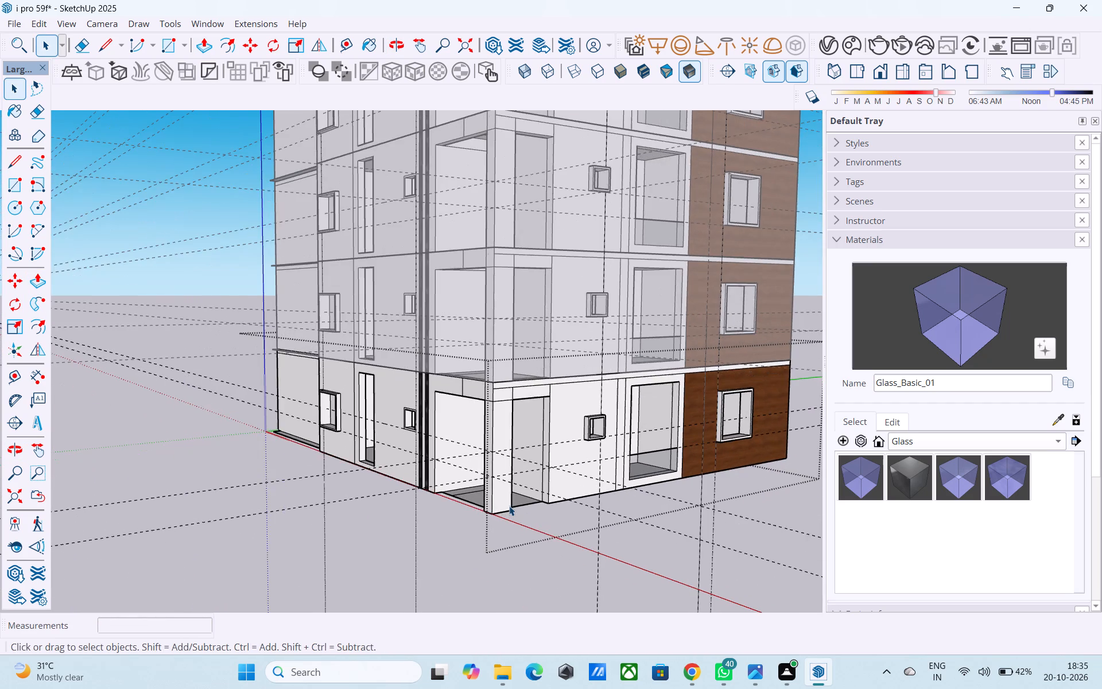
Draw a rectangle filling the floor gap at the narrow corner doorway and delete the faces covering the opening.
{"action": "scroll", "coordinate": [509, 506], "scroll_direction": "up", "scroll_amount": 6}
{"action": "scroll", "coordinate": [509, 503], "scroll_direction": "down", "scroll_amount": 7}
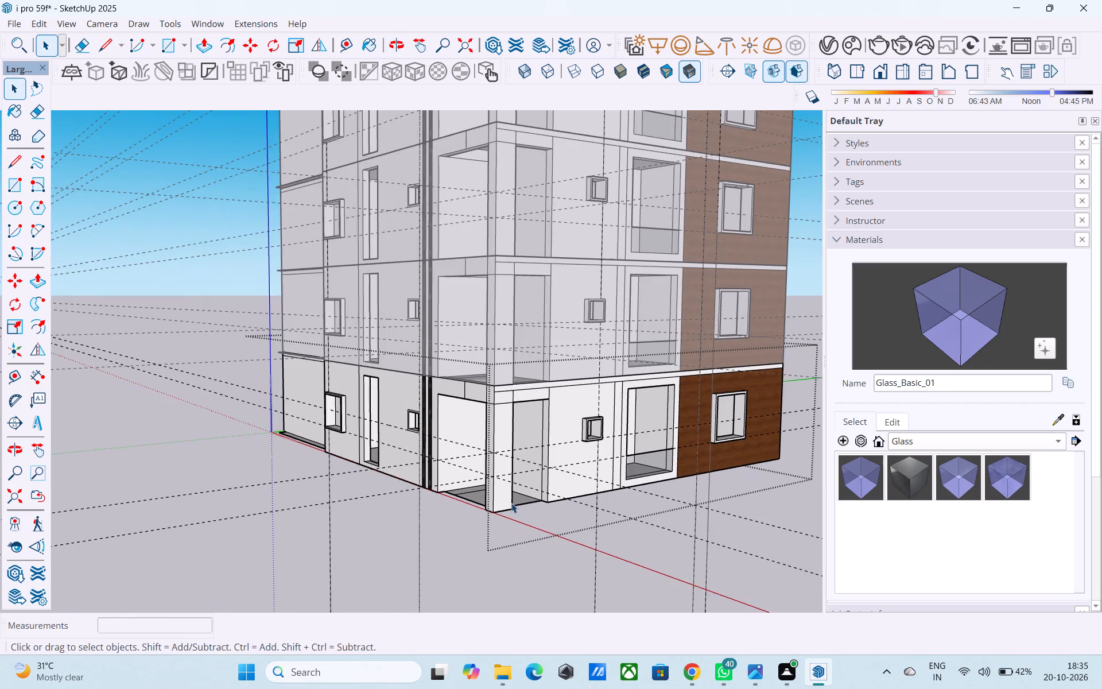
{"action": "middle_click_drag", "start_coordinate": [511, 503], "coordinate": [538, 484]}
{"action": "scroll", "coordinate": [540, 496], "scroll_direction": "up", "scroll_amount": 12}
{"action": "middle_click_drag", "start_coordinate": [544, 480], "coordinate": [489, 520]}
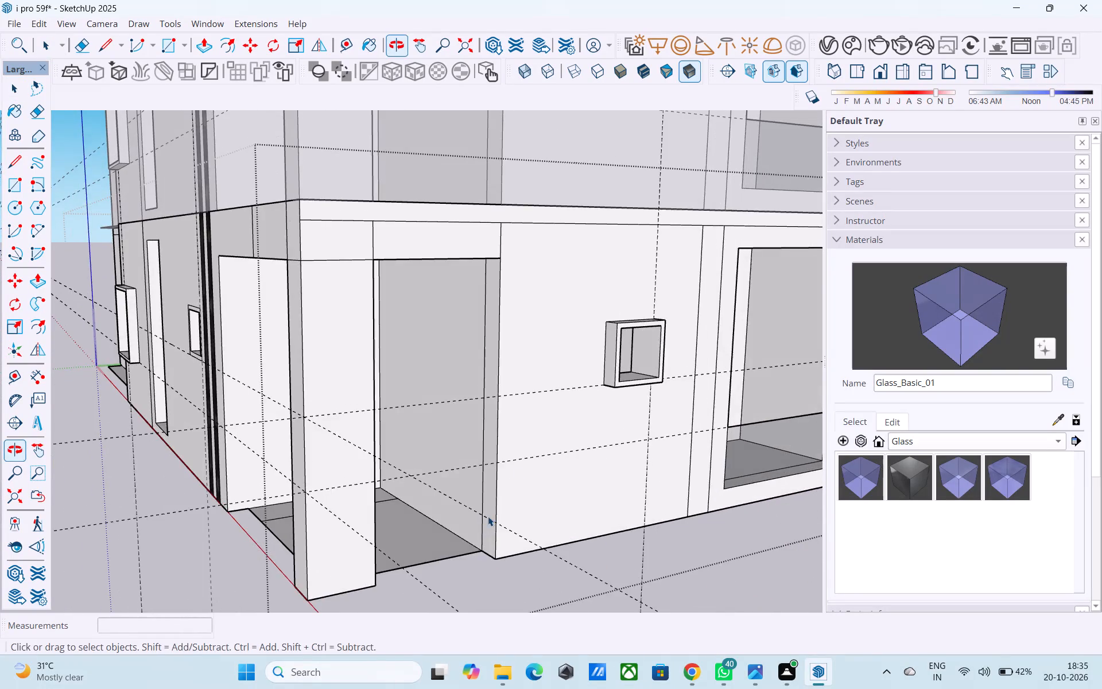
{"action": "scroll", "coordinate": [565, 411], "scroll_direction": "down", "scroll_amount": 7}
{"action": "scroll", "coordinate": [504, 490], "scroll_direction": "up", "scroll_amount": 11}
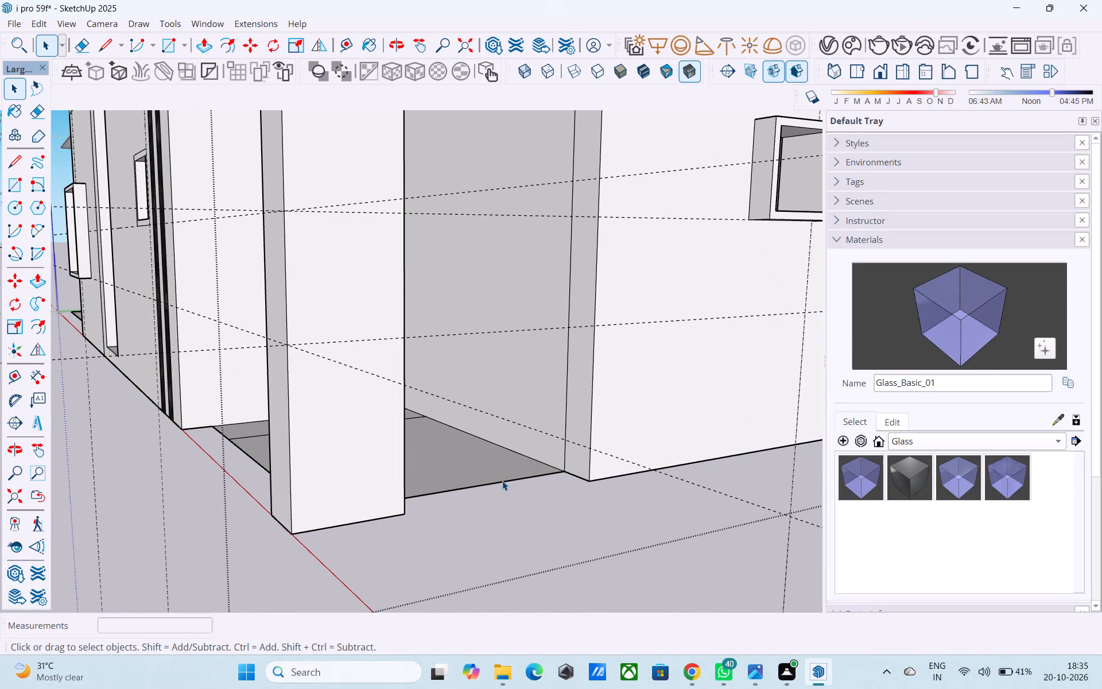
{"action": "middle_click_drag", "start_coordinate": [530, 450], "coordinate": [539, 447]}
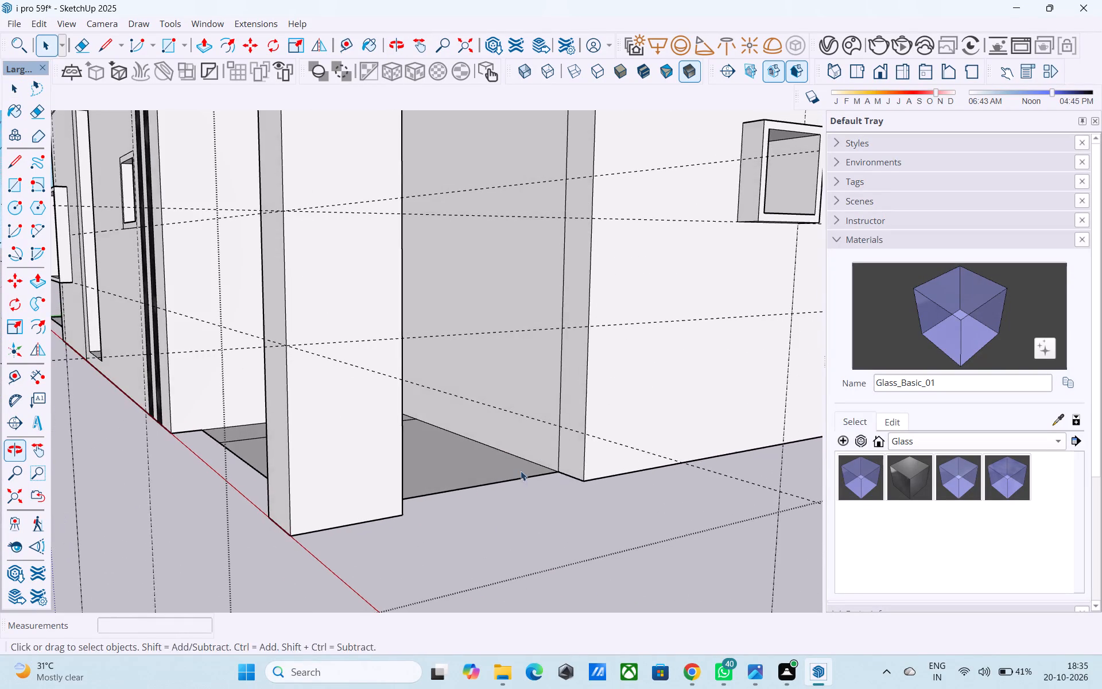
{"action": "middle_click_drag", "start_coordinate": [521, 471], "coordinate": [398, 500]}
{"action": "key", "text": "r"}
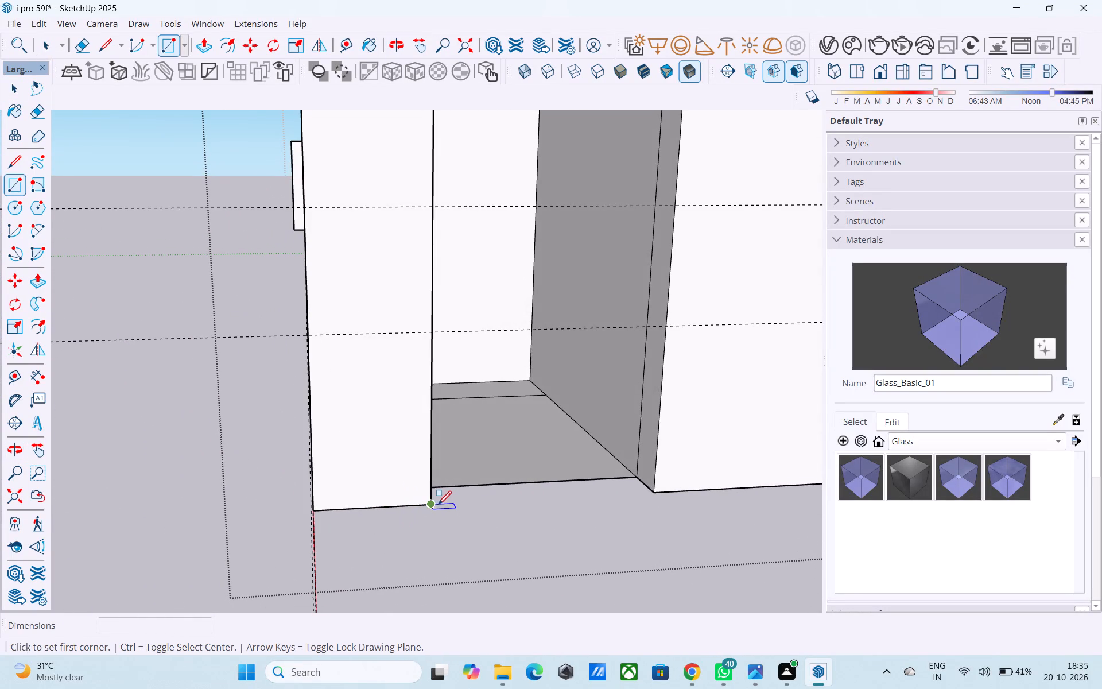
{"action": "left_click", "coordinate": [433, 507]}
{"action": "left_click", "coordinate": [644, 477]}
{"action": "scroll", "coordinate": [614, 478], "scroll_direction": "down", "scroll_amount": 6}
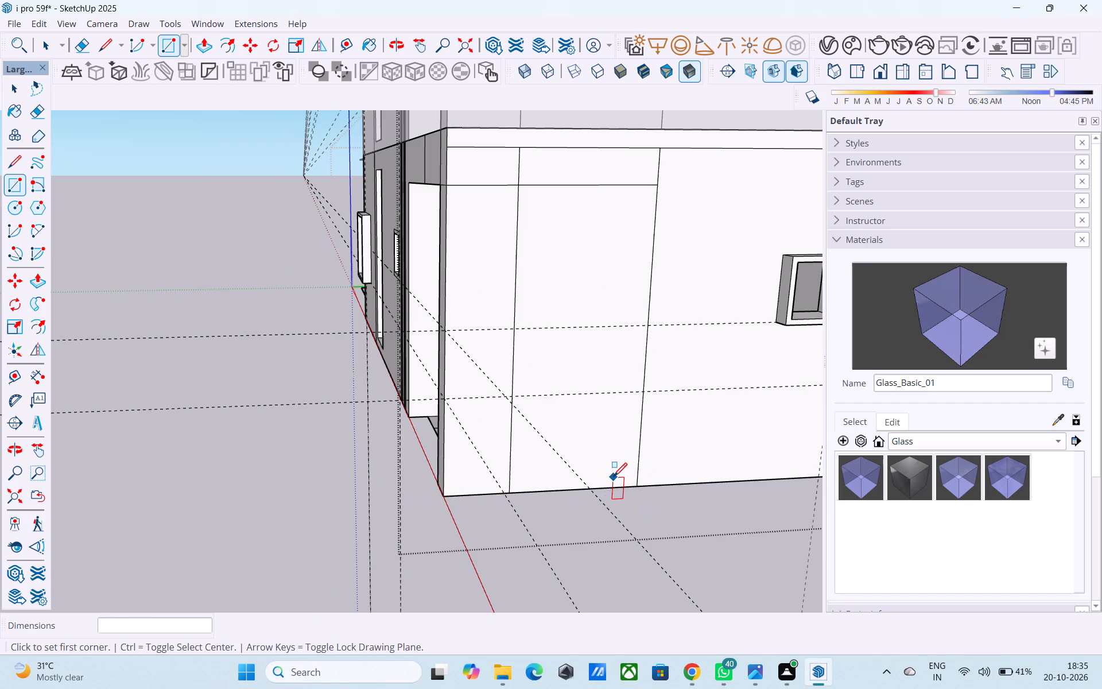
{"action": "key", "text": "space"}
{"action": "left_click", "coordinate": [610, 466]}
{"action": "key", "text": "Delete"}
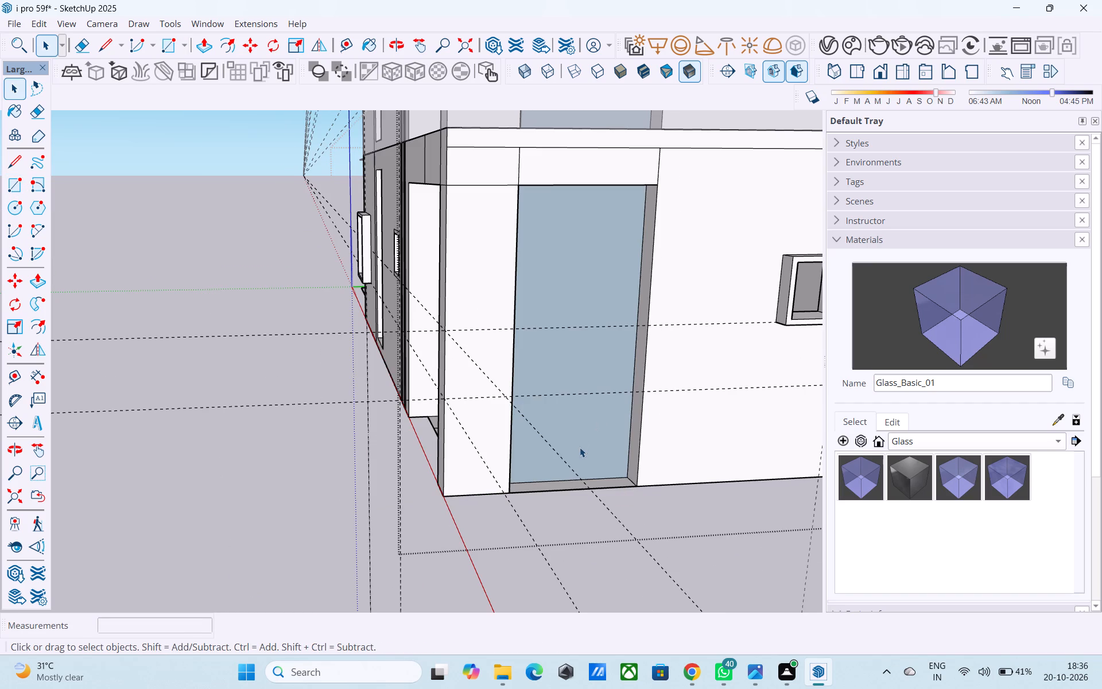
{"action": "middle_click_drag", "start_coordinate": [580, 447], "coordinate": [603, 421]}
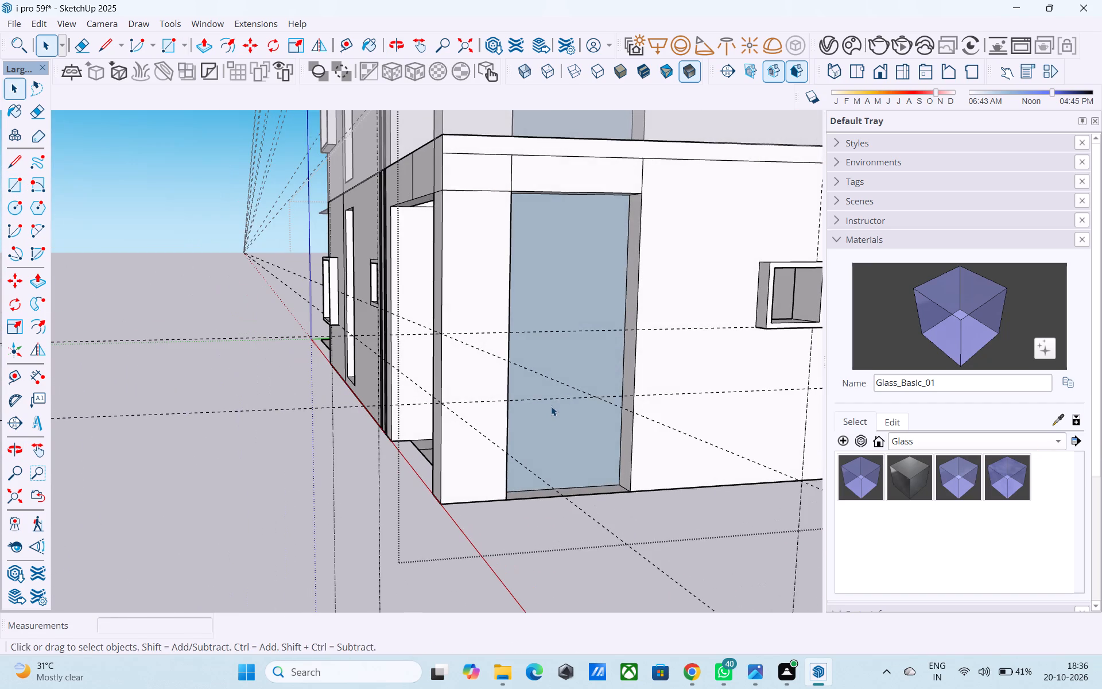
{"action": "left_click", "coordinate": [551, 406]}
{"action": "key", "text": "Delete"}
Draw a 7' line along the base of the wide opening beside the corner column and delete the faces covering it.
{"action": "middle_click_drag", "start_coordinate": [540, 385], "coordinate": [1036, 292]}
{"action": "middle_click_drag", "start_coordinate": [510, 359], "coordinate": [402, 438]}
{"action": "scroll", "coordinate": [585, 296], "scroll_direction": "down", "scroll_amount": 10}
{"action": "middle_click_drag", "start_coordinate": [520, 424], "coordinate": [336, 521]}
{"action": "scroll", "coordinate": [231, 505], "scroll_direction": "up", "scroll_amount": 13}
{"action": "key", "text": "l"}
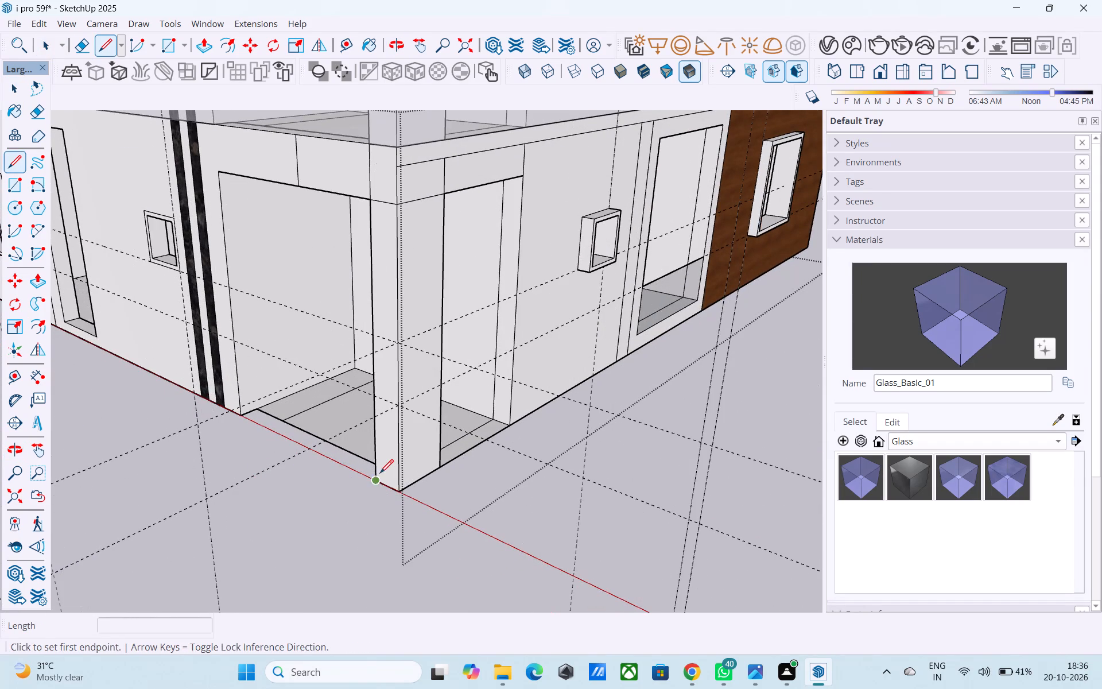
{"action": "left_click", "coordinate": [377, 474]}
{"action": "left_click", "coordinate": [244, 416]}
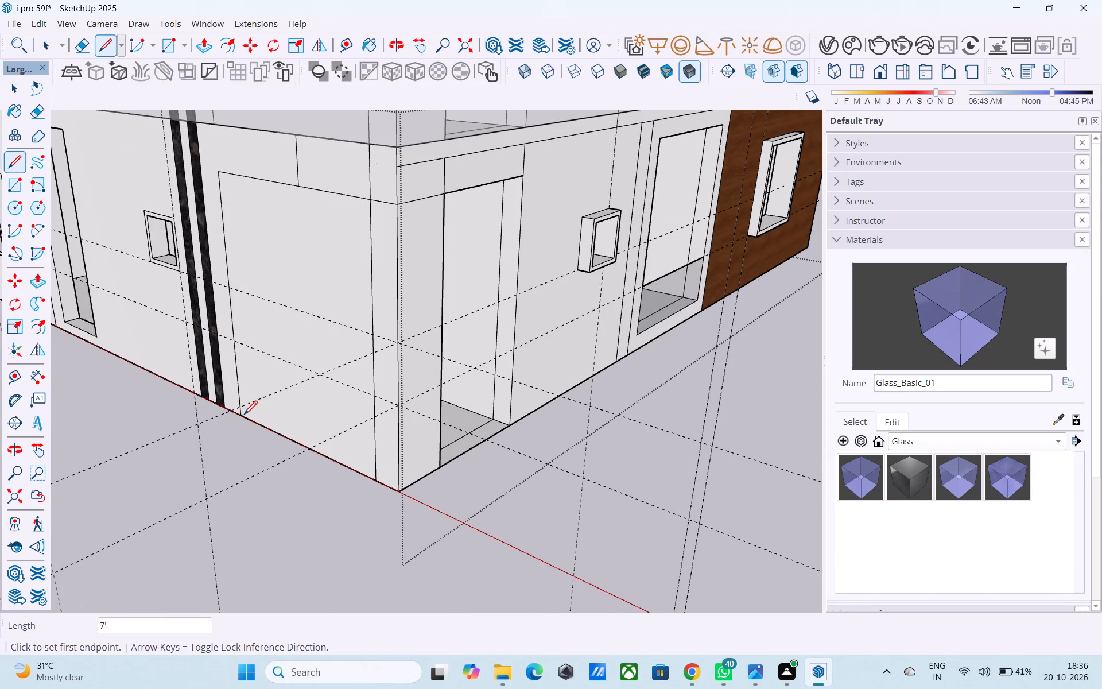
{"action": "key", "text": "space"}
{"action": "left_click", "coordinate": [325, 320]}
{"action": "key", "text": "Delete"}
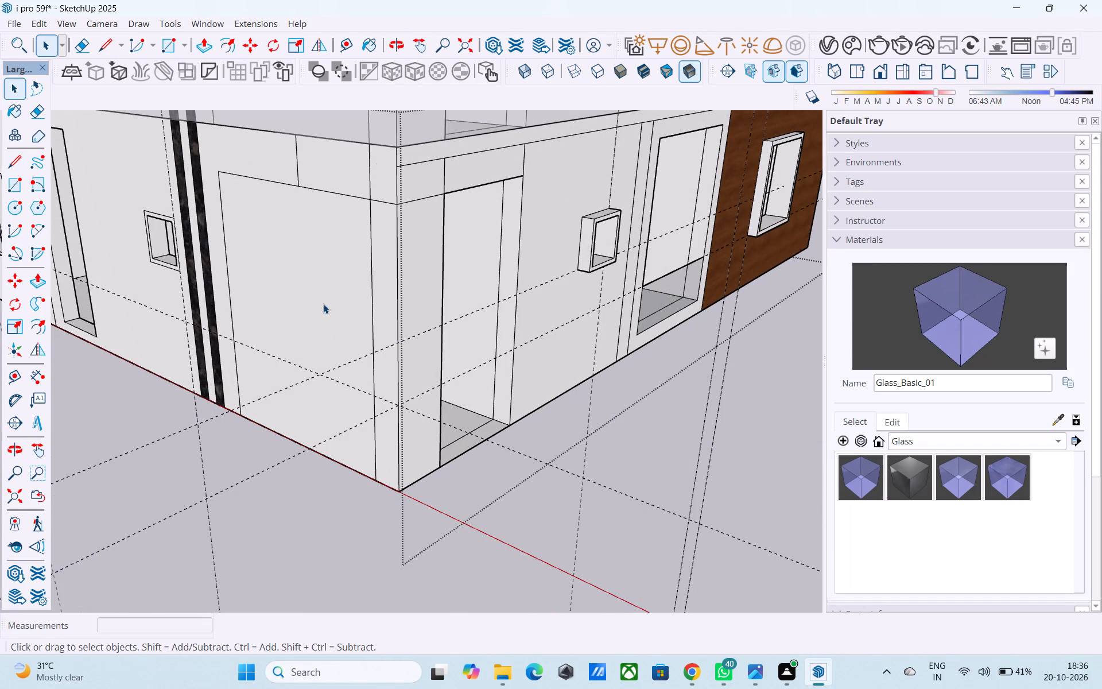
{"action": "left_click", "coordinate": [322, 307]}
{"action": "key", "text": "Delete"}
Reverse the face of the threshold strip at the base of the wide opening.
{"action": "scroll", "coordinate": [324, 306], "scroll_direction": "down", "scroll_amount": 3}
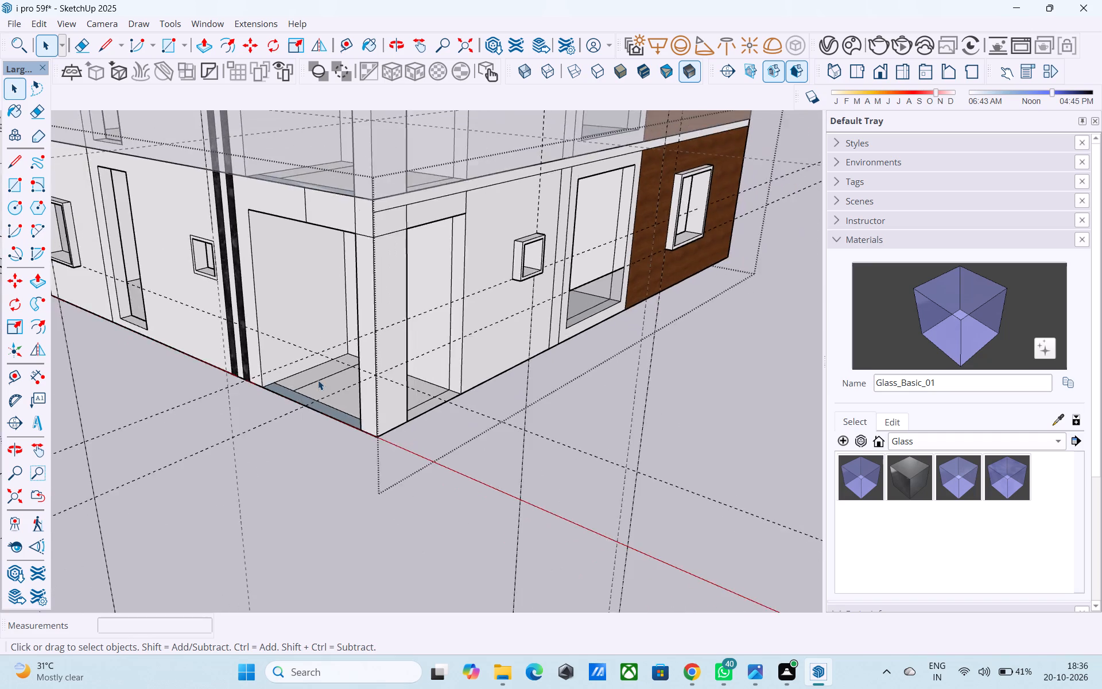
{"action": "scroll", "coordinate": [318, 380], "scroll_direction": "up", "scroll_amount": 11}
{"action": "left_click", "coordinate": [295, 407]}
{"action": "right_click", "coordinate": [295, 407]}
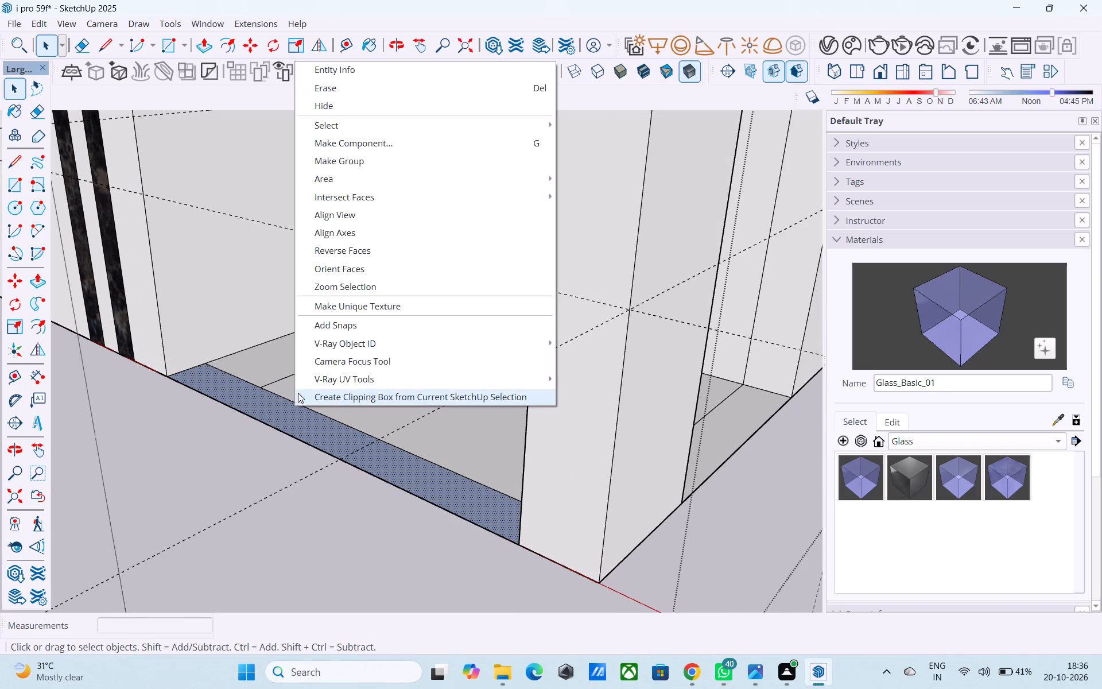
{"action": "left_click", "coordinate": [326, 258]}
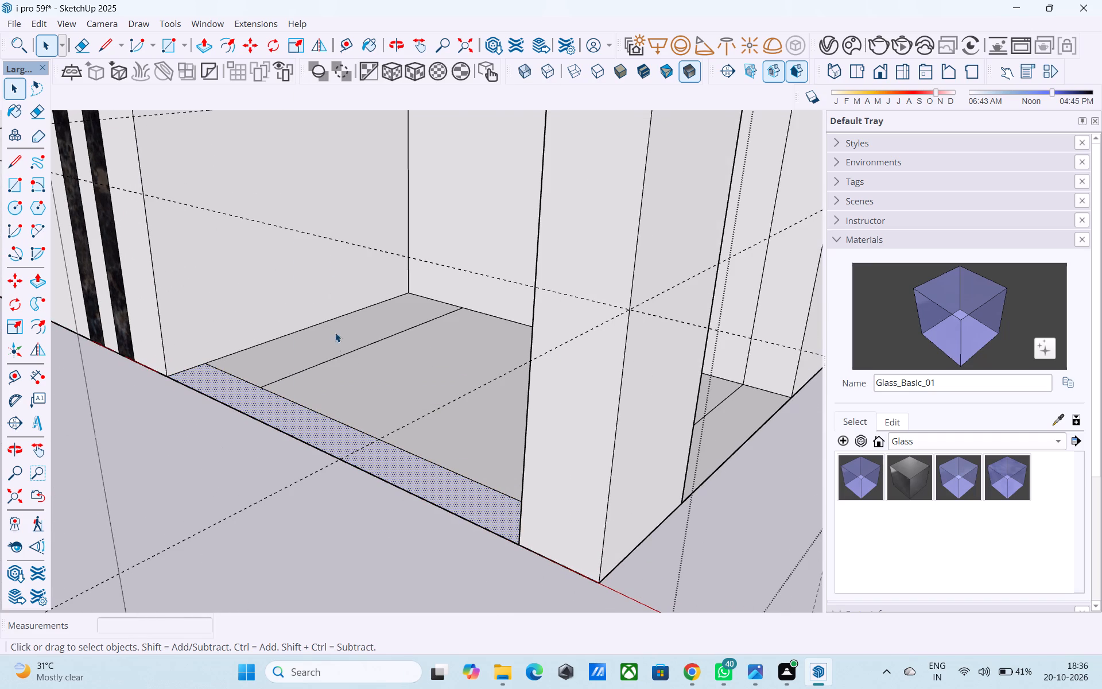
Erase the dividing edges on the corner room's floor and along the thresholds of both openings.
{"action": "middle_click_drag", "start_coordinate": [334, 362], "coordinate": [347, 464]}
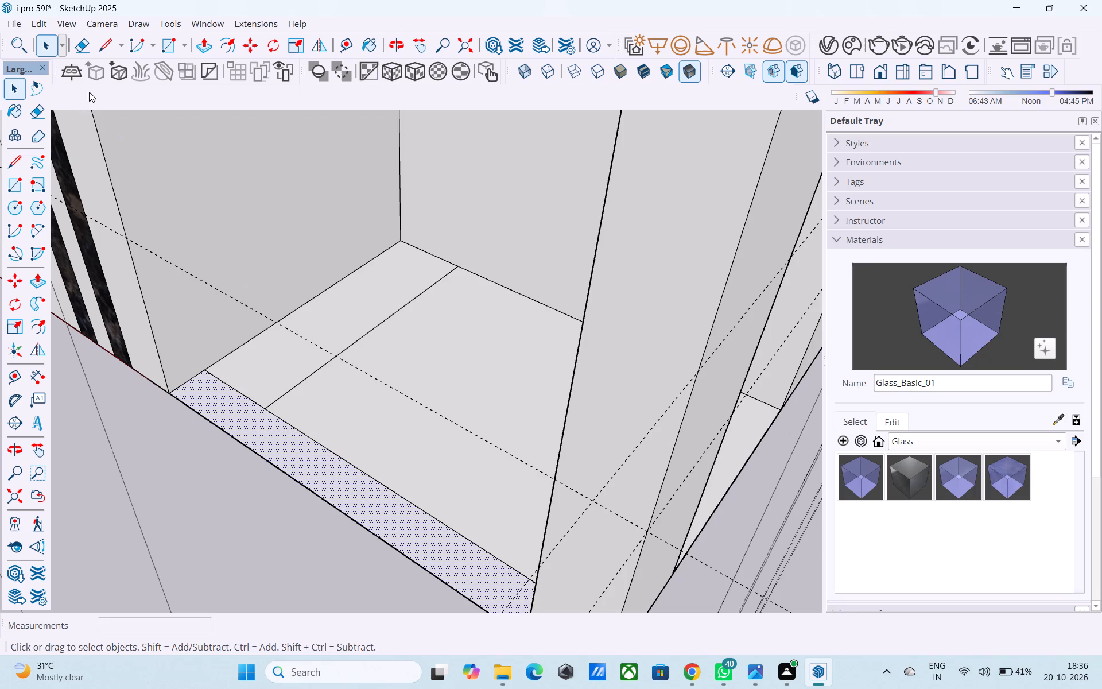
{"action": "left_click", "coordinate": [77, 51]}
{"action": "left_click_drag", "start_coordinate": [271, 398], "coordinate": [272, 405]}
{"action": "left_click_drag", "start_coordinate": [273, 406], "coordinate": [273, 410]}
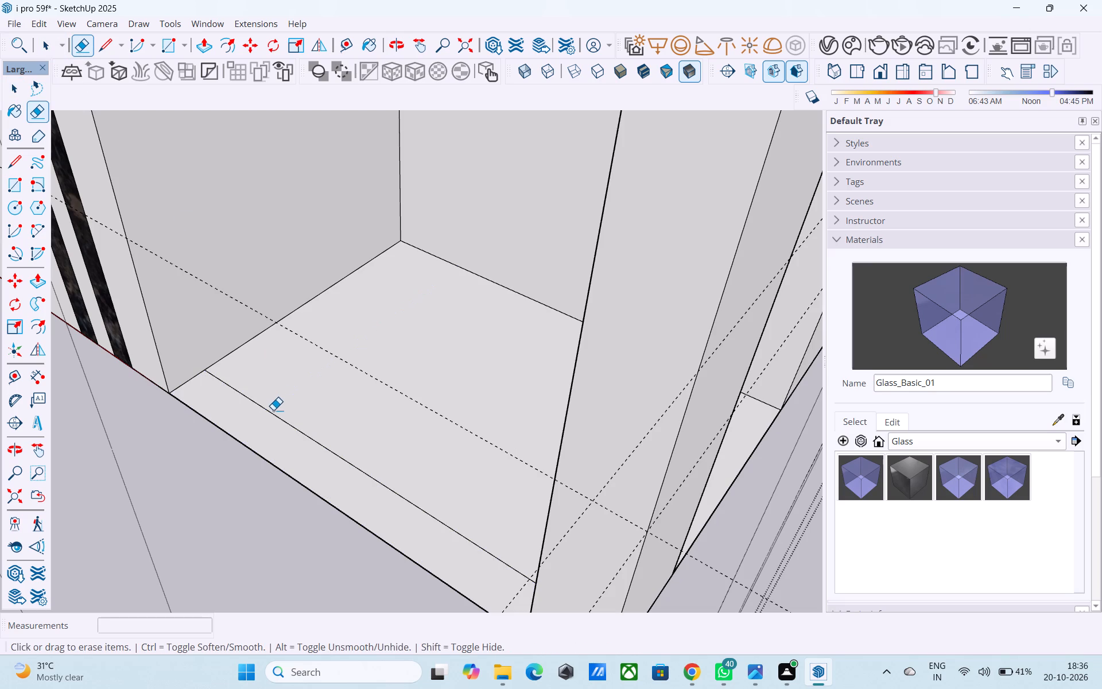
{"action": "left_click_drag", "start_coordinate": [273, 410], "coordinate": [275, 417]}
{"action": "scroll", "coordinate": [267, 361], "scroll_direction": "down", "scroll_amount": 6}
{"action": "middle_click_drag", "start_coordinate": [342, 400], "coordinate": [103, 365]}
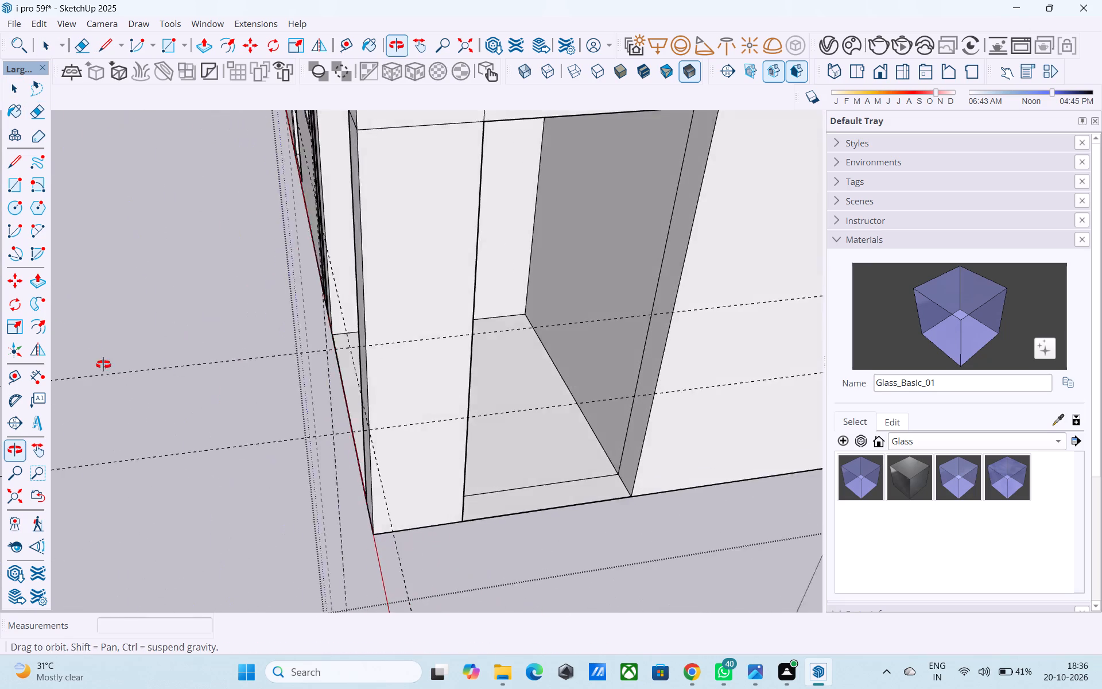
{"action": "middle_click_drag", "start_coordinate": [103, 365], "coordinate": [99, 363]}
{"action": "scroll", "coordinate": [97, 326], "scroll_direction": "down", "scroll_amount": 4}
{"action": "scroll", "coordinate": [359, 424], "scroll_direction": "up", "scroll_amount": 5}
{"action": "left_click_drag", "start_coordinate": [373, 460], "coordinate": [373, 452]}
{"action": "scroll", "coordinate": [371, 443], "scroll_direction": "down", "scroll_amount": 6}
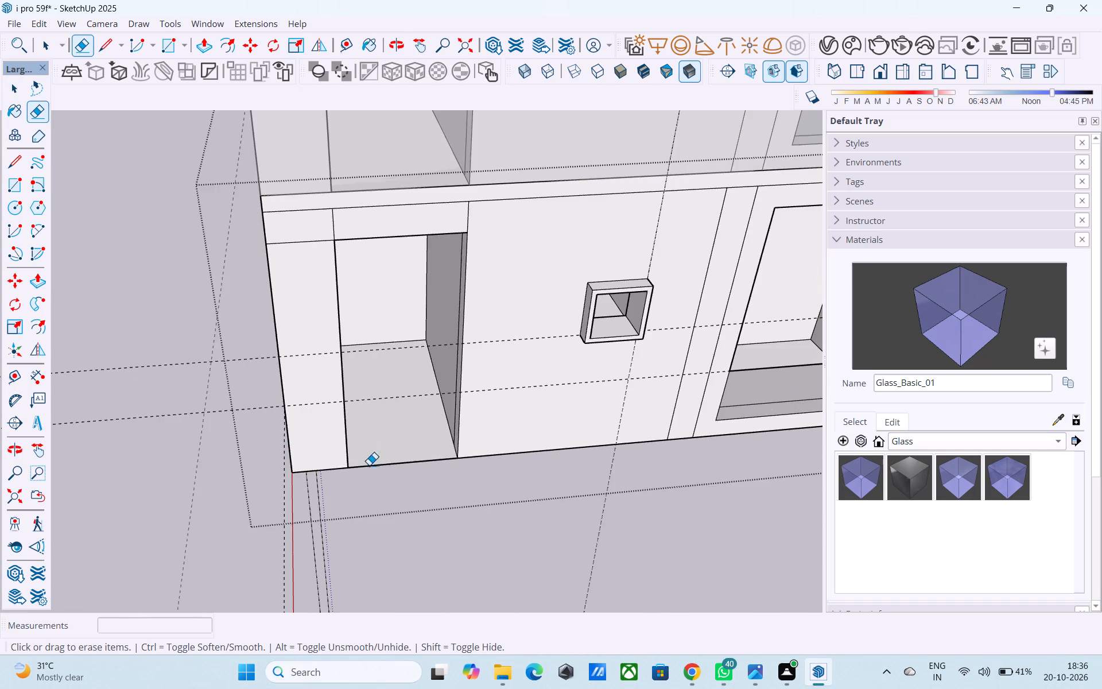
Copy the bottom edge of the narrow doorway's side reveal upward 6".
{"action": "middle_click_drag", "start_coordinate": [368, 466], "coordinate": [513, 397]}
{"action": "scroll", "coordinate": [517, 392], "scroll_direction": "down", "scroll_amount": 5}
{"action": "scroll", "coordinate": [517, 392], "scroll_direction": "up", "scroll_amount": 2}
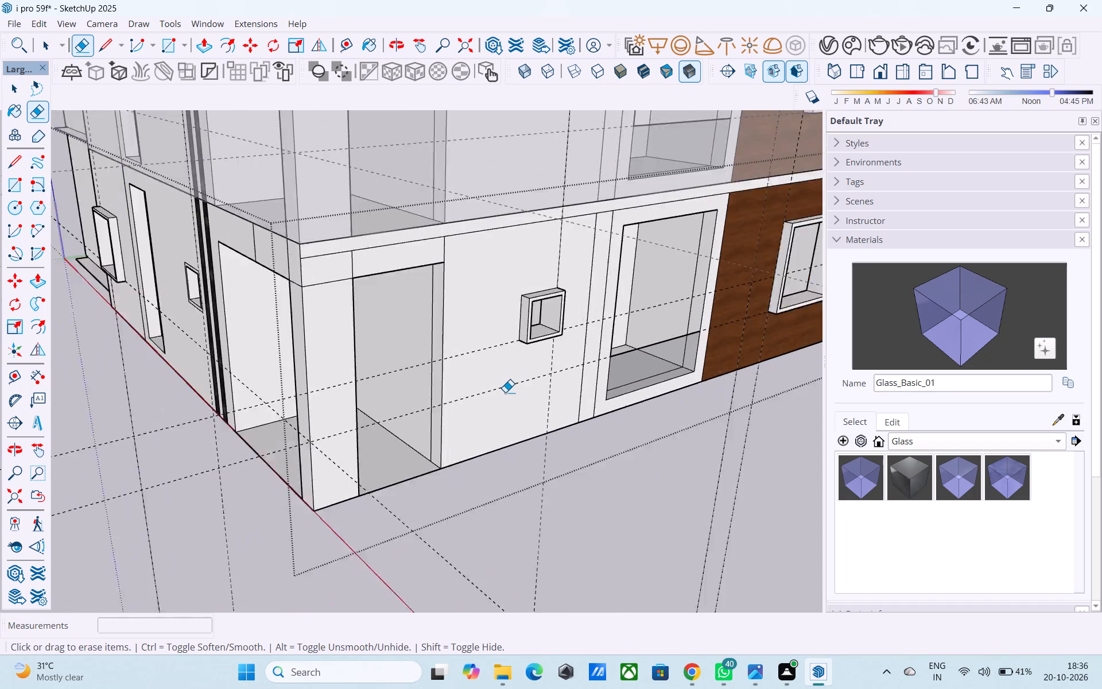
{"action": "scroll", "coordinate": [505, 392], "scroll_direction": "up", "scroll_amount": 6}
{"action": "key", "text": "space"}
{"action": "scroll", "coordinate": [354, 398], "scroll_direction": "down", "scroll_amount": 1}
{"action": "middle_click_drag", "start_coordinate": [354, 398], "coordinate": [319, 396], "text": "shift"}
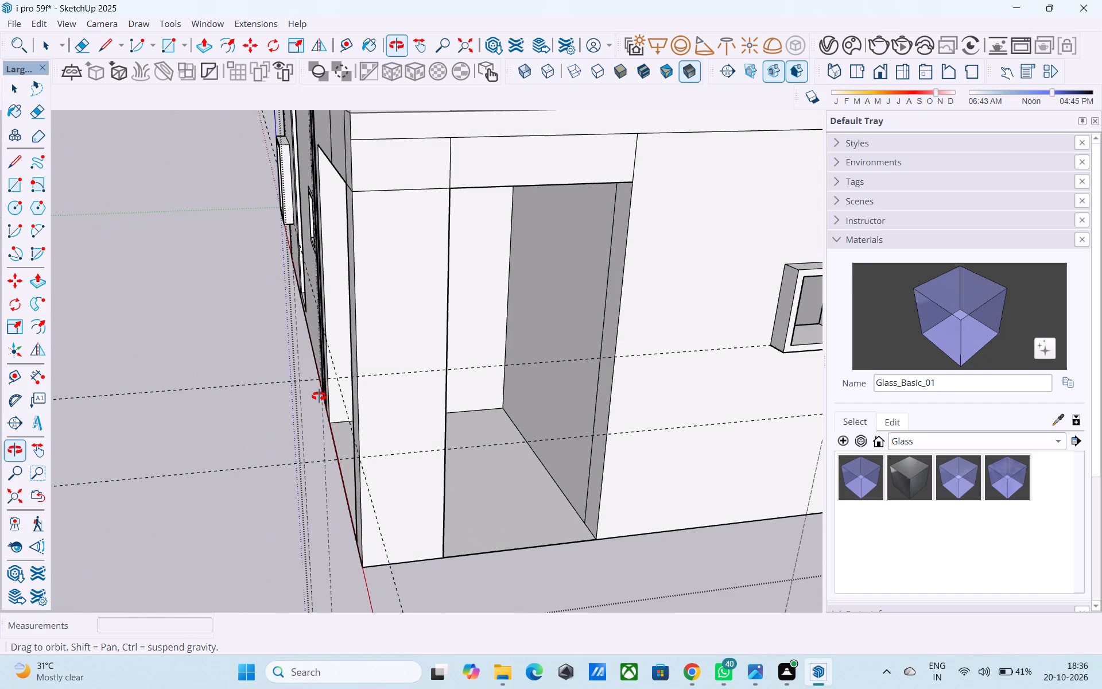
{"action": "middle_click_drag", "start_coordinate": [319, 396], "coordinate": [418, 397], "text": "shift"}
{"action": "middle_click_drag", "start_coordinate": [430, 444], "coordinate": [416, 405]}
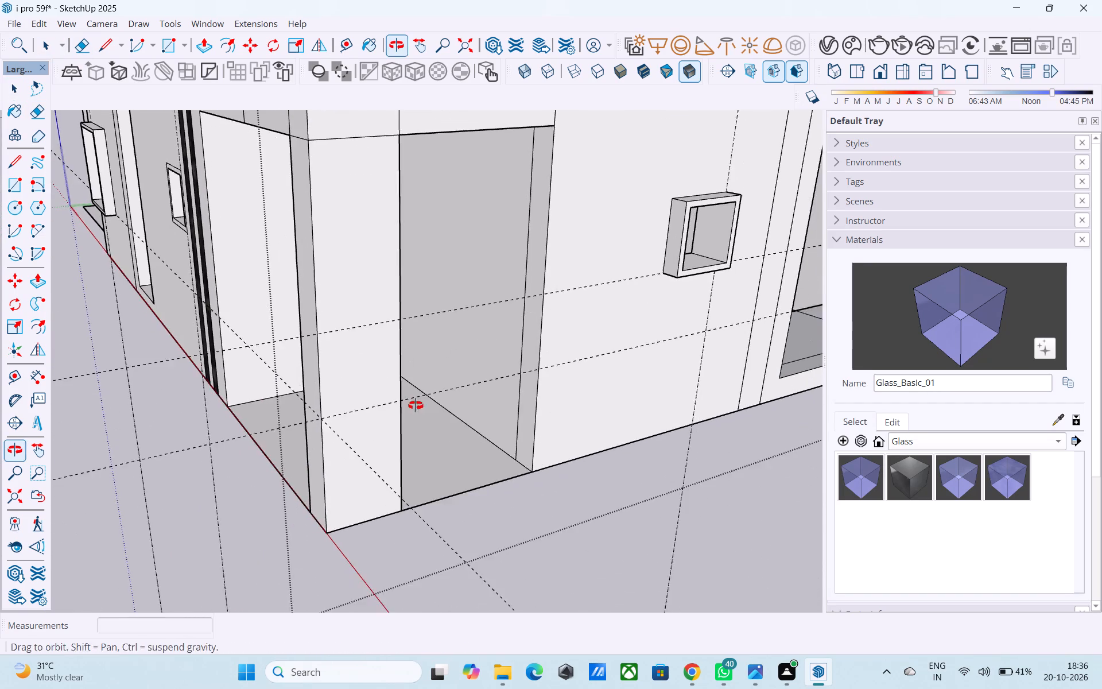
{"action": "middle_click_drag", "start_coordinate": [416, 405], "coordinate": [416, 404]}
{"action": "scroll", "coordinate": [428, 437], "scroll_direction": "up", "scroll_amount": 5}
{"action": "scroll", "coordinate": [433, 450], "scroll_direction": "down", "scroll_amount": 4}
{"action": "middle_click_drag", "start_coordinate": [433, 450], "coordinate": [438, 435], "text": "shift"}
{"action": "middle_click_drag", "start_coordinate": [438, 435], "coordinate": [444, 439]}
{"action": "scroll", "coordinate": [460, 473], "scroll_direction": "up", "scroll_amount": 4}
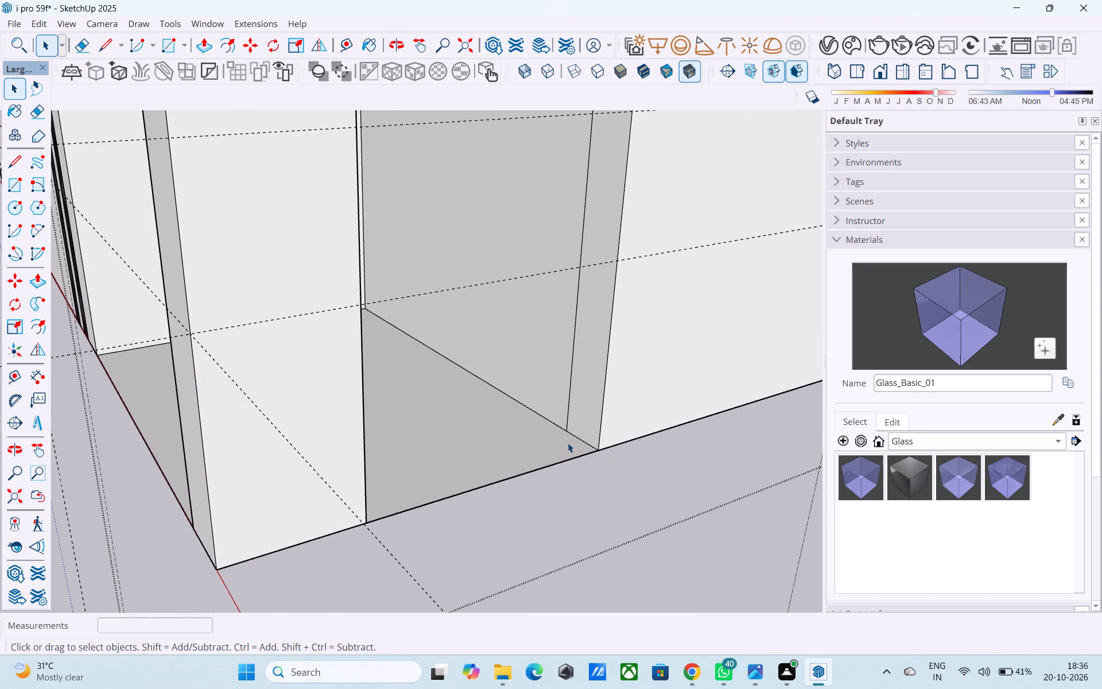
{"action": "scroll", "coordinate": [579, 439], "scroll_direction": "up", "scroll_amount": 3}
{"action": "left_click", "coordinate": [579, 438]}
{"action": "key", "text": "space"}
{"action": "type", "text": "m"}
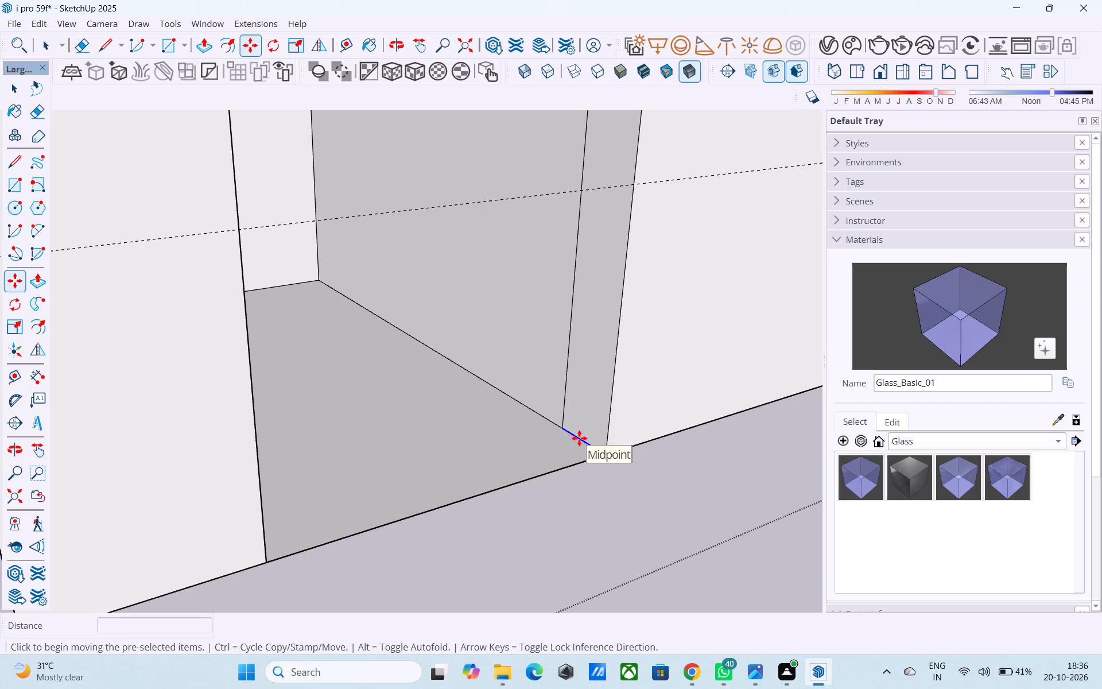
{"action": "left_click", "coordinate": [607, 453]}
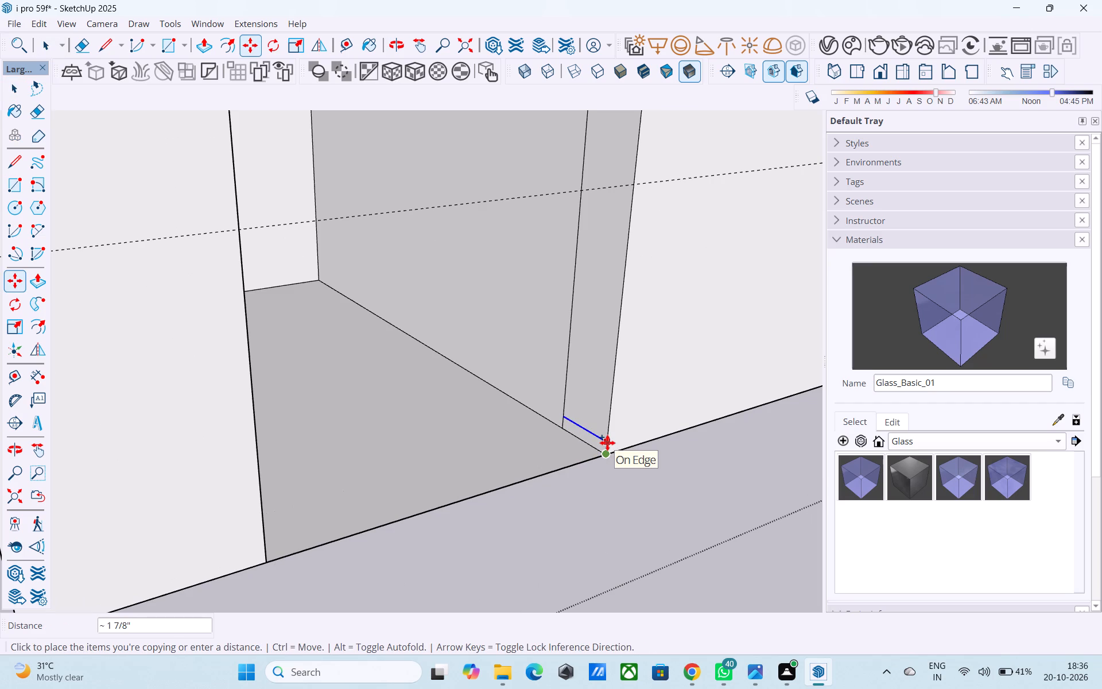
{"action": "type", "text": "6\""}
{"action": "key", "text": "Return"}
{"action": "key", "text": "space"}
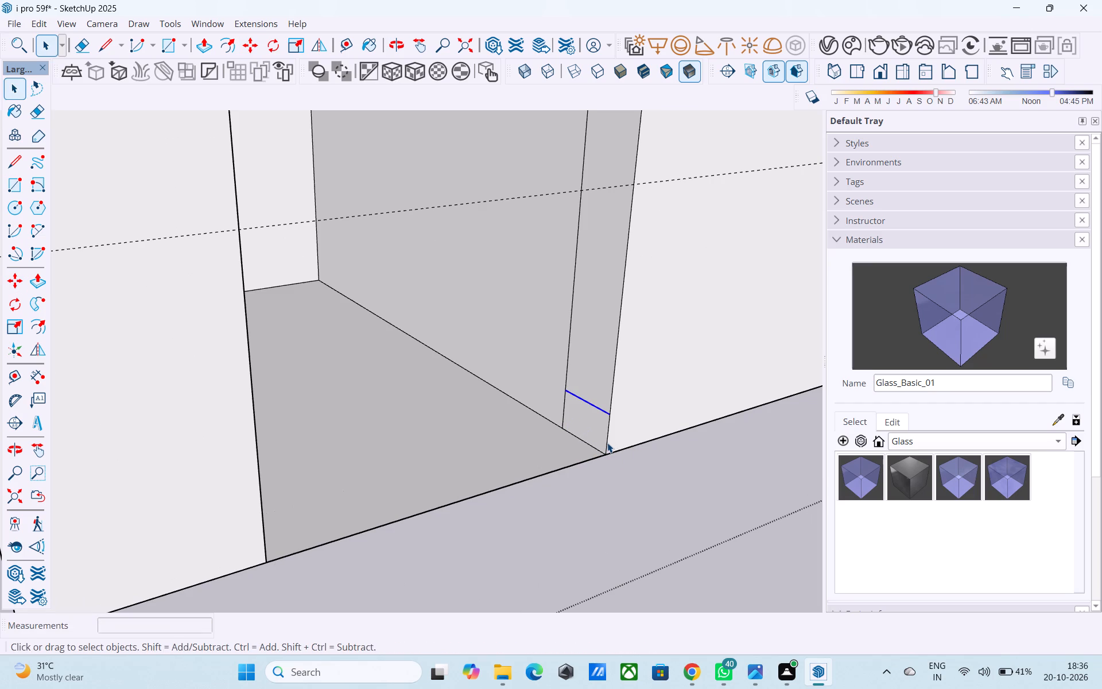
Pull the small 6" high face across the narrow doorway 4' to form a low sill.
{"action": "left_click", "coordinate": [597, 426]}
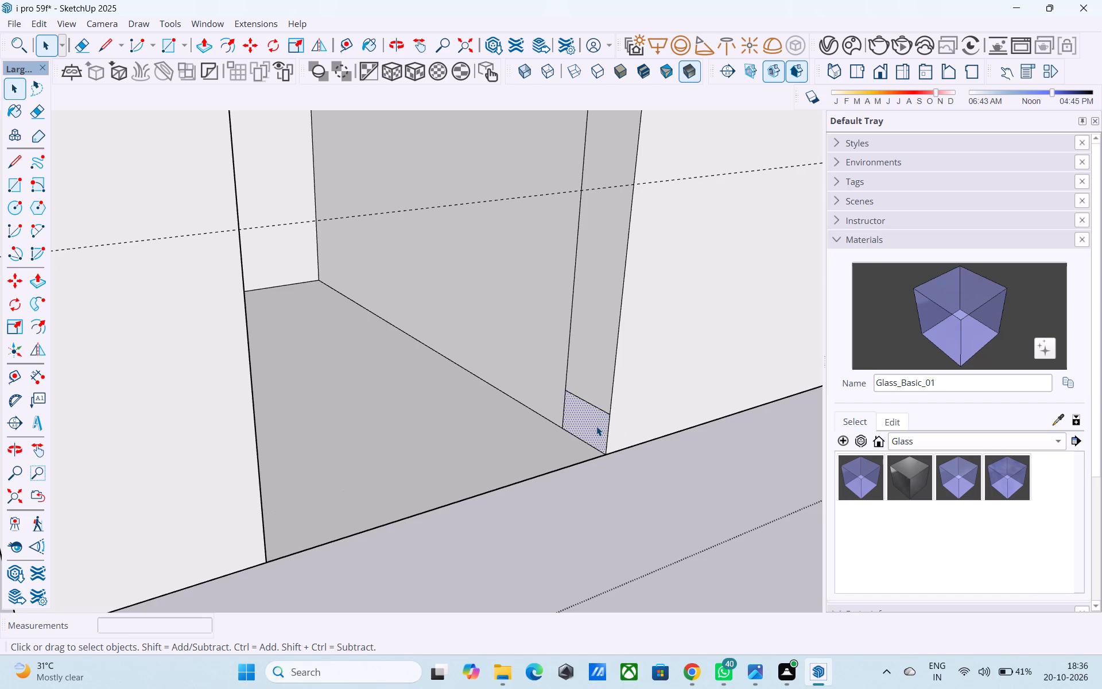
{"action": "key", "text": "p"}
{"action": "left_click", "coordinate": [596, 425]}
{"action": "scroll", "coordinate": [583, 432], "scroll_direction": "down", "scroll_amount": 5}
{"action": "middle_click_drag", "start_coordinate": [582, 432], "coordinate": [214, 419]}
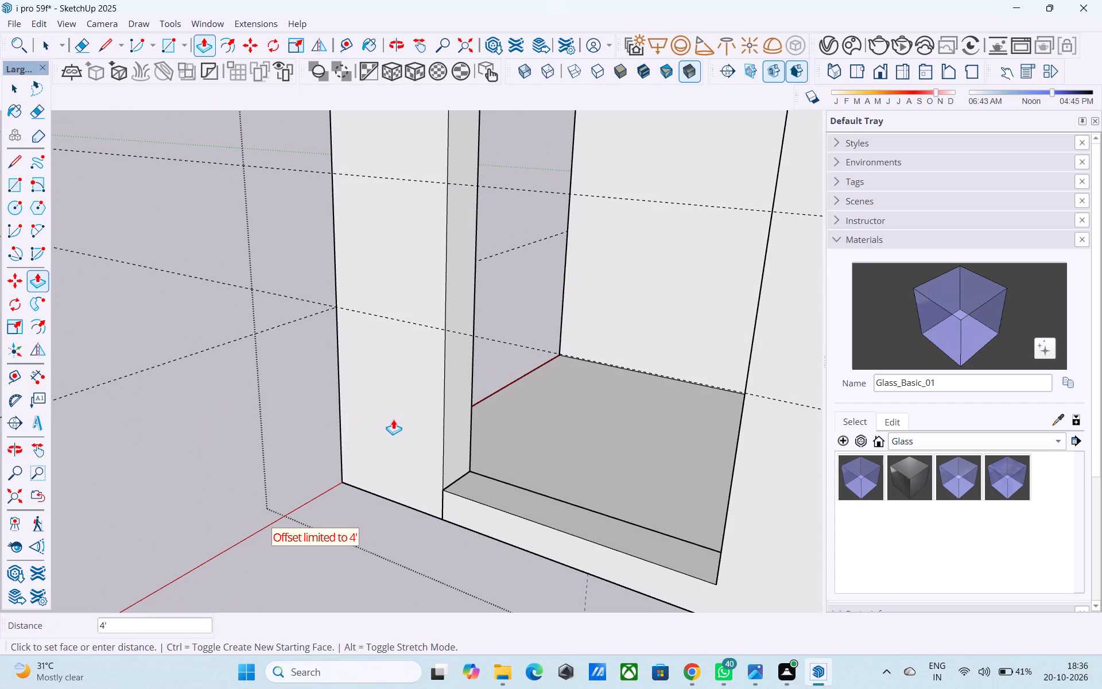
{"action": "left_click", "coordinate": [394, 418]}
Copy the bottom edge of the corner column's side face, within the wide opening, upward 6".
{"action": "middle_click_drag", "start_coordinate": [394, 419], "coordinate": [969, 469]}
{"action": "middle_click_drag", "start_coordinate": [521, 475], "coordinate": [918, 430]}
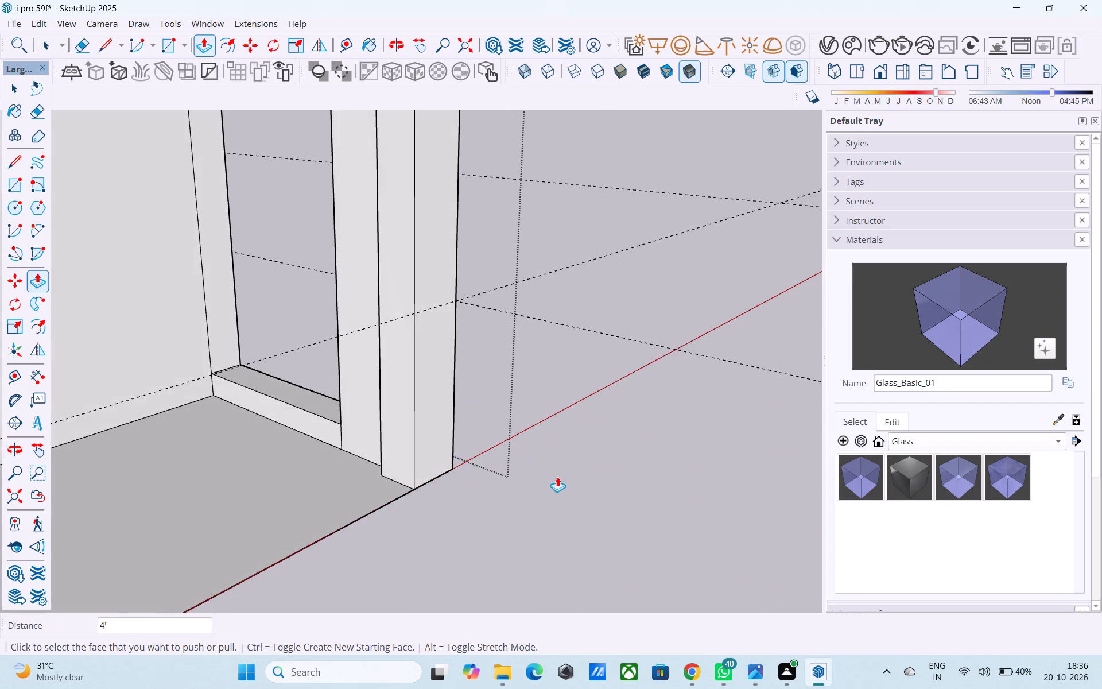
{"action": "scroll", "coordinate": [430, 470], "scroll_direction": "down", "scroll_amount": 6}
{"action": "middle_click_drag", "start_coordinate": [402, 480], "coordinate": [405, 469]}
{"action": "scroll", "coordinate": [408, 469], "scroll_direction": "up", "scroll_amount": 9}
{"action": "key", "text": "space"}
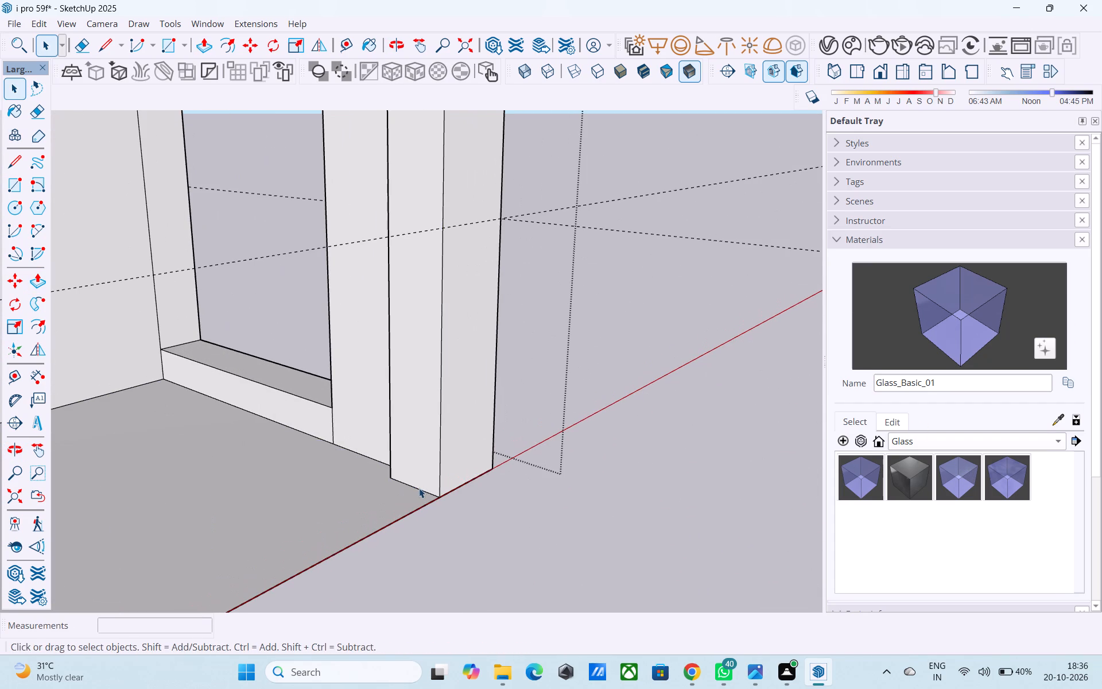
{"action": "left_click", "coordinate": [419, 488]}
{"action": "key", "text": "m"}
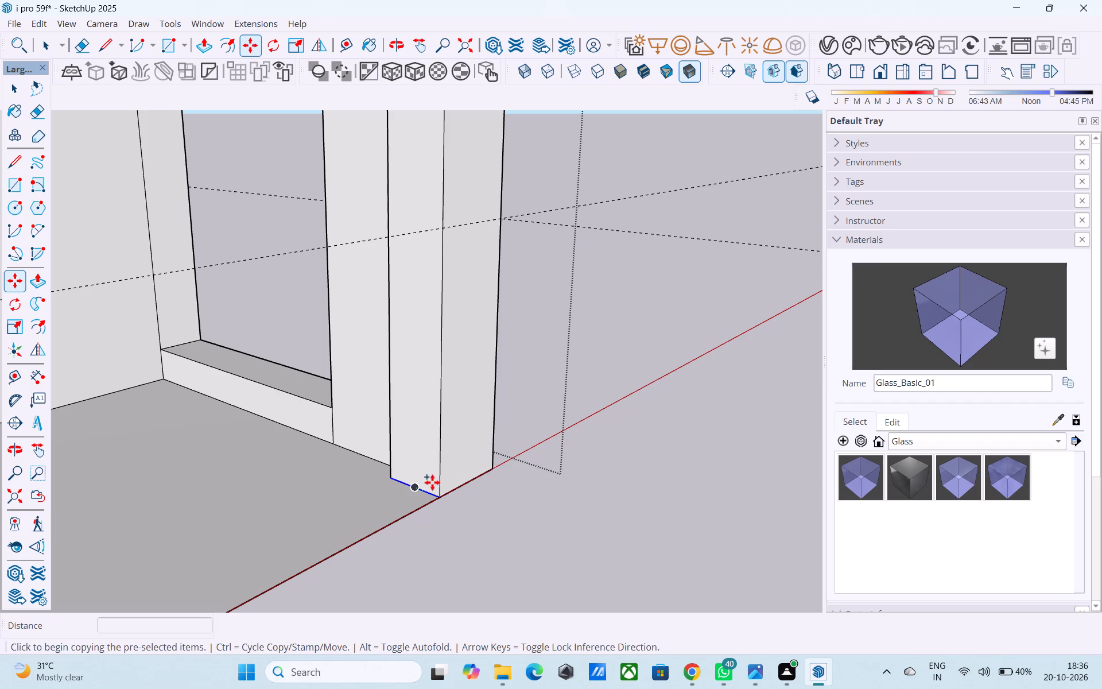
{"action": "left_click", "coordinate": [440, 491]}
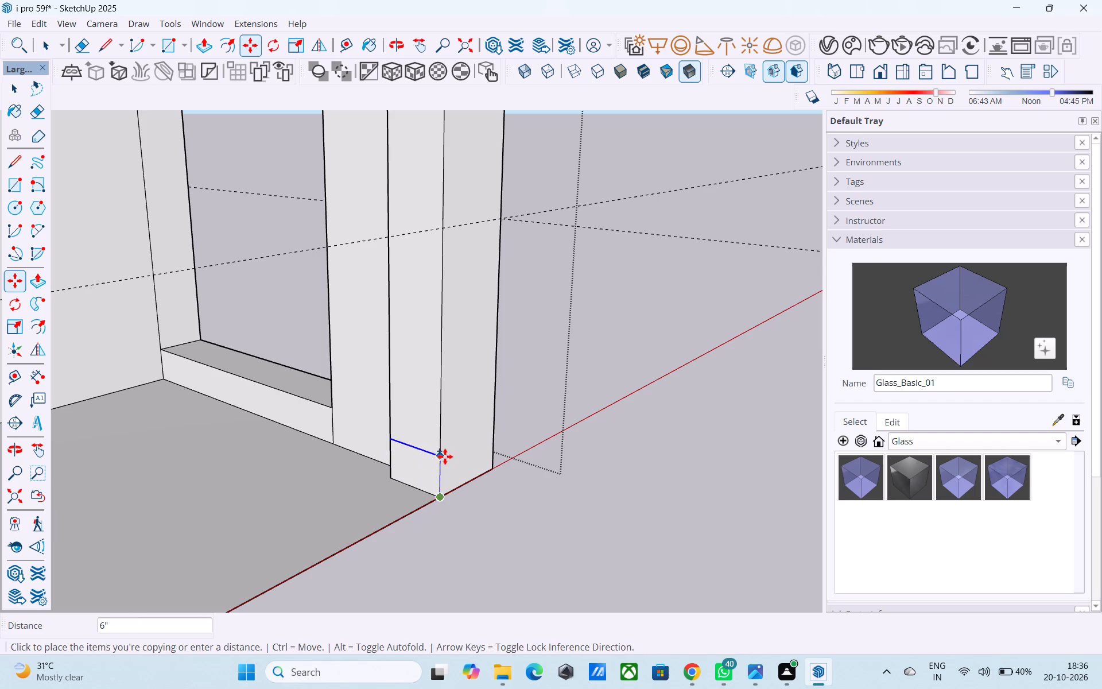
{"action": "left_click", "coordinate": [445, 456]}
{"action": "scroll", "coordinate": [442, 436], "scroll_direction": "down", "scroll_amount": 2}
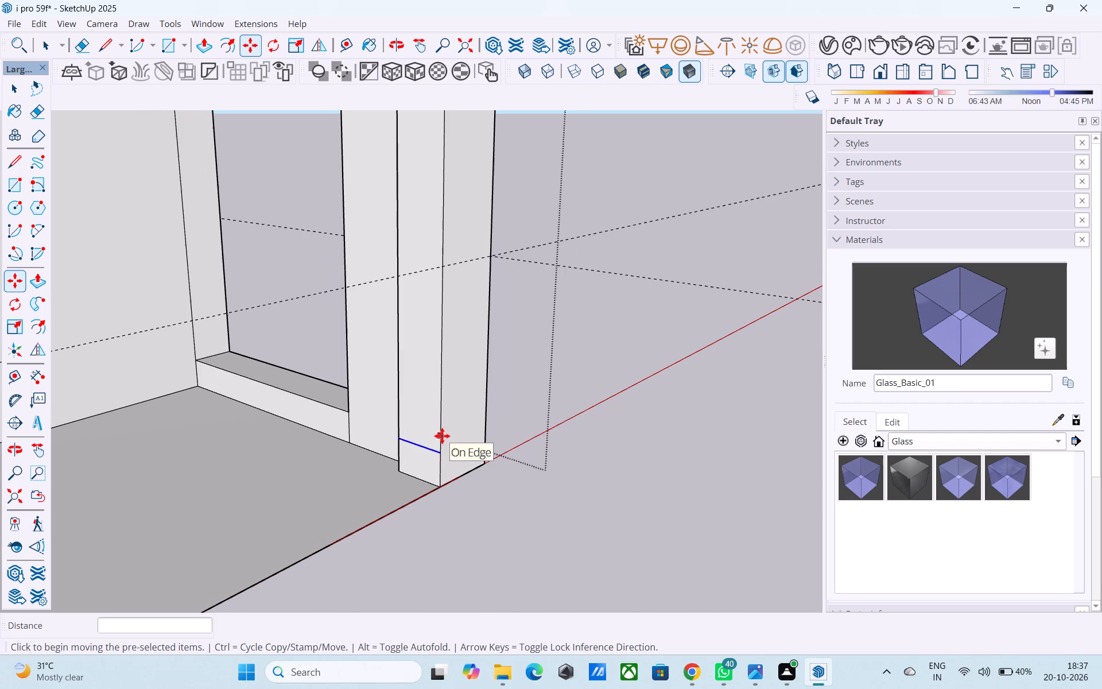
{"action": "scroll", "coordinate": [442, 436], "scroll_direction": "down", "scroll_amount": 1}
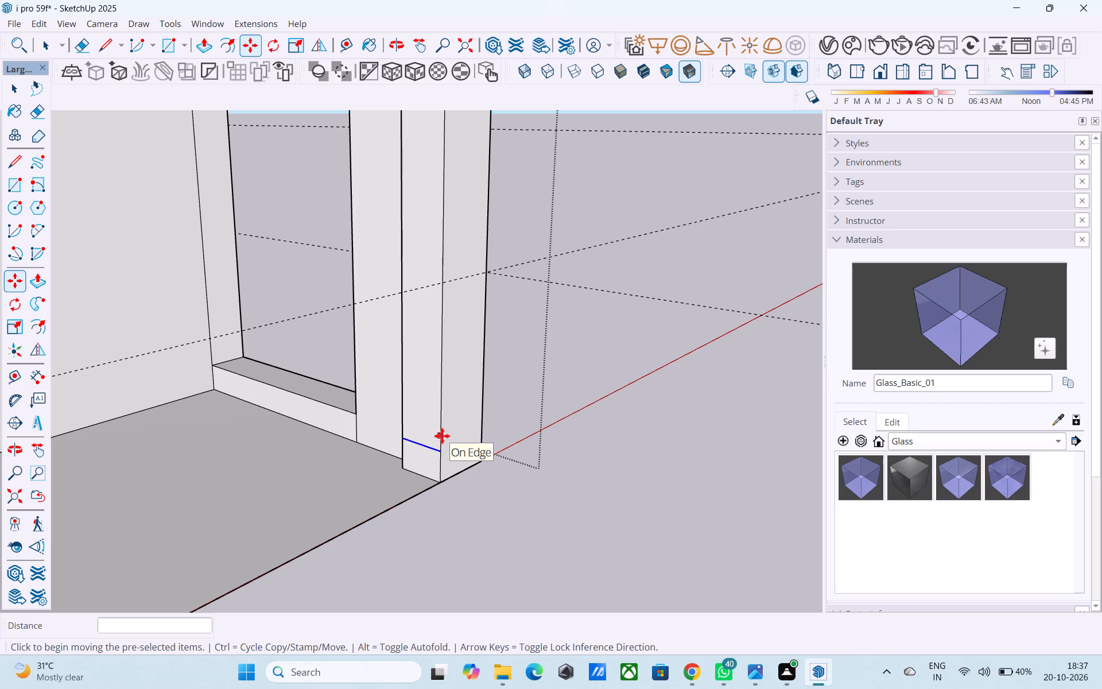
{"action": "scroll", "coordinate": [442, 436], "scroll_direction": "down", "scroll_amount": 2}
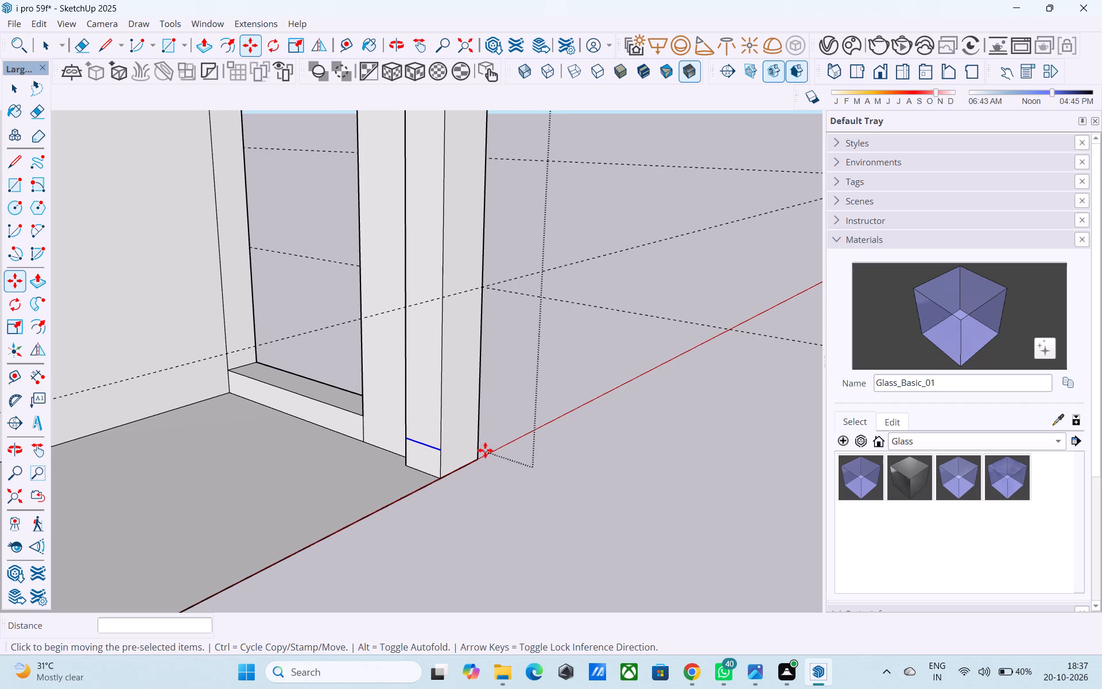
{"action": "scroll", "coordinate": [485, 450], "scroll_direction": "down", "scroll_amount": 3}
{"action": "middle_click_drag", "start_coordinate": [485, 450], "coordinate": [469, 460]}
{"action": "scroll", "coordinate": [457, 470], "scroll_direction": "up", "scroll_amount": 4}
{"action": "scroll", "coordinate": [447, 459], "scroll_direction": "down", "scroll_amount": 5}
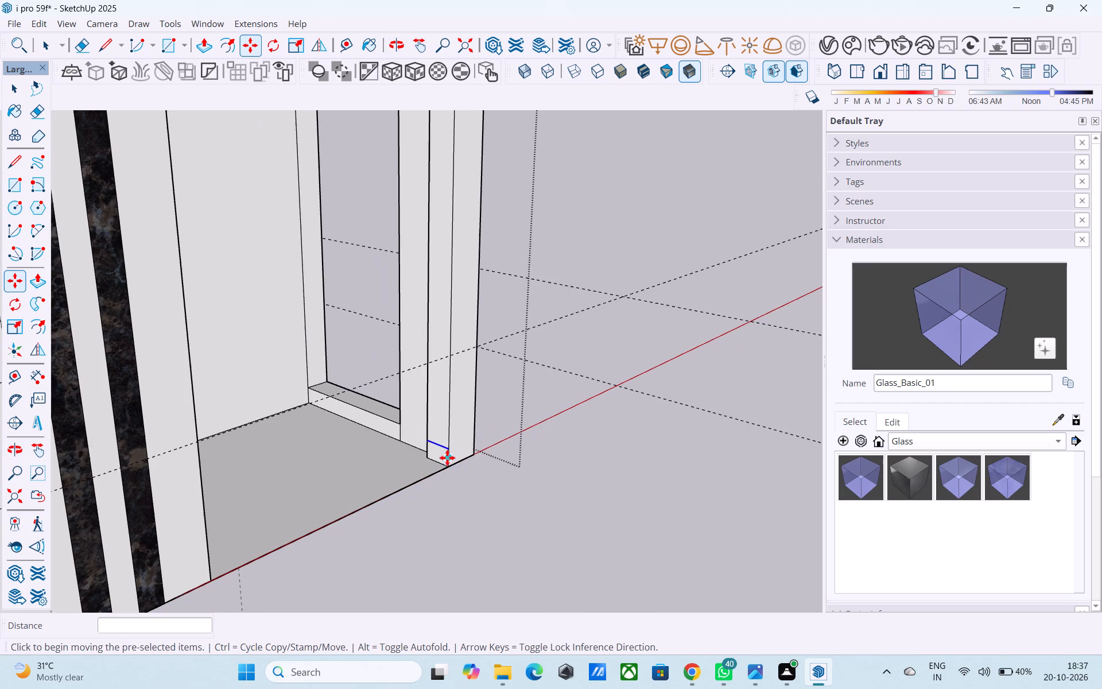
Pull the small 6" high face on the corner column 7' across the wide opening to form a low sill.
{"action": "key", "text": "space"}
{"action": "left_click", "coordinate": [443, 455]}
{"action": "key", "text": "p"}
{"action": "left_click", "coordinate": [439, 450]}
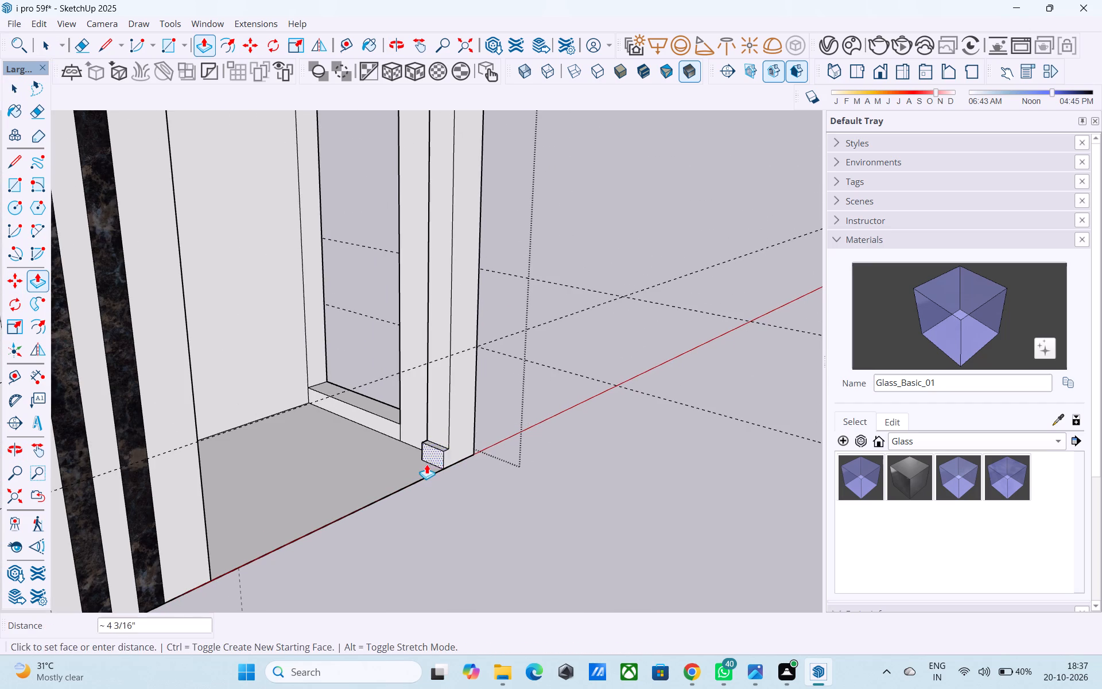
{"action": "scroll", "coordinate": [426, 464], "scroll_direction": "down", "scroll_amount": 3}
{"action": "middle_click_drag", "start_coordinate": [423, 464], "coordinate": [140, 486]}
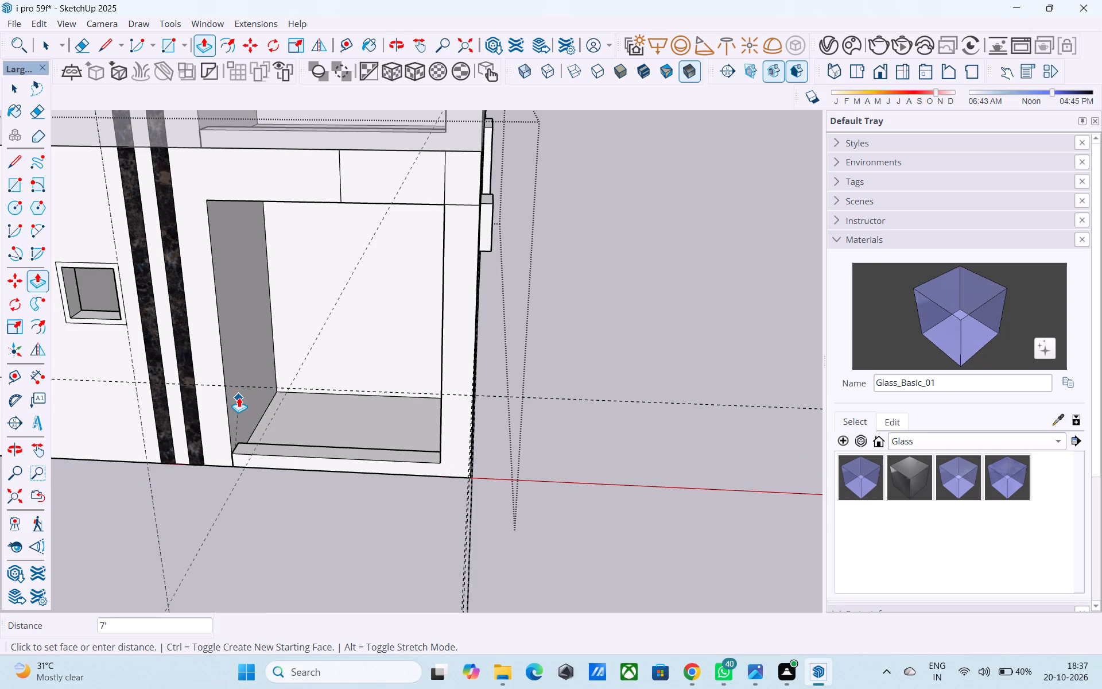
{"action": "left_click", "coordinate": [239, 397]}
Examine the building's storeys and both facades, from the corner room round to the blank end bay.
{"action": "scroll", "coordinate": [422, 450], "scroll_direction": "down", "scroll_amount": 4}
{"action": "middle_click_drag", "start_coordinate": [457, 479], "coordinate": [261, 450]}
{"action": "scroll", "coordinate": [533, 472], "scroll_direction": "down", "scroll_amount": 6}
{"action": "middle_click_drag", "start_coordinate": [526, 497], "coordinate": [517, 452]}
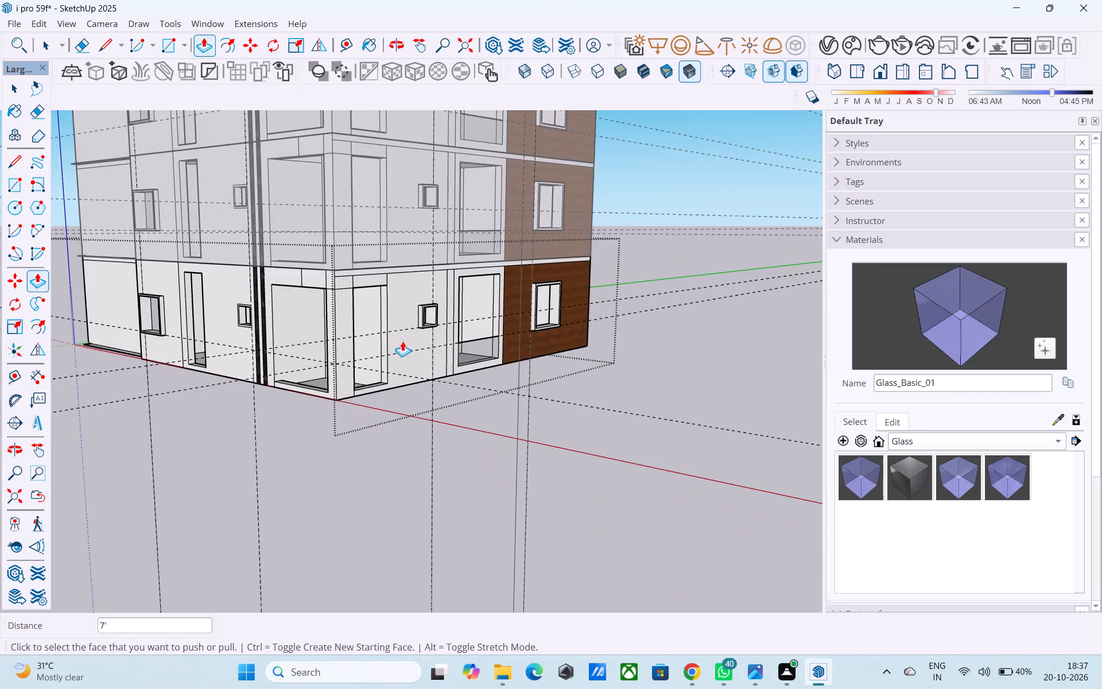
{"action": "scroll", "coordinate": [324, 316], "scroll_direction": "down", "scroll_amount": 3}
{"action": "scroll", "coordinate": [363, 511], "scroll_direction": "down", "scroll_amount": 2}
{"action": "scroll", "coordinate": [292, 183], "scroll_direction": "up", "scroll_amount": 7}
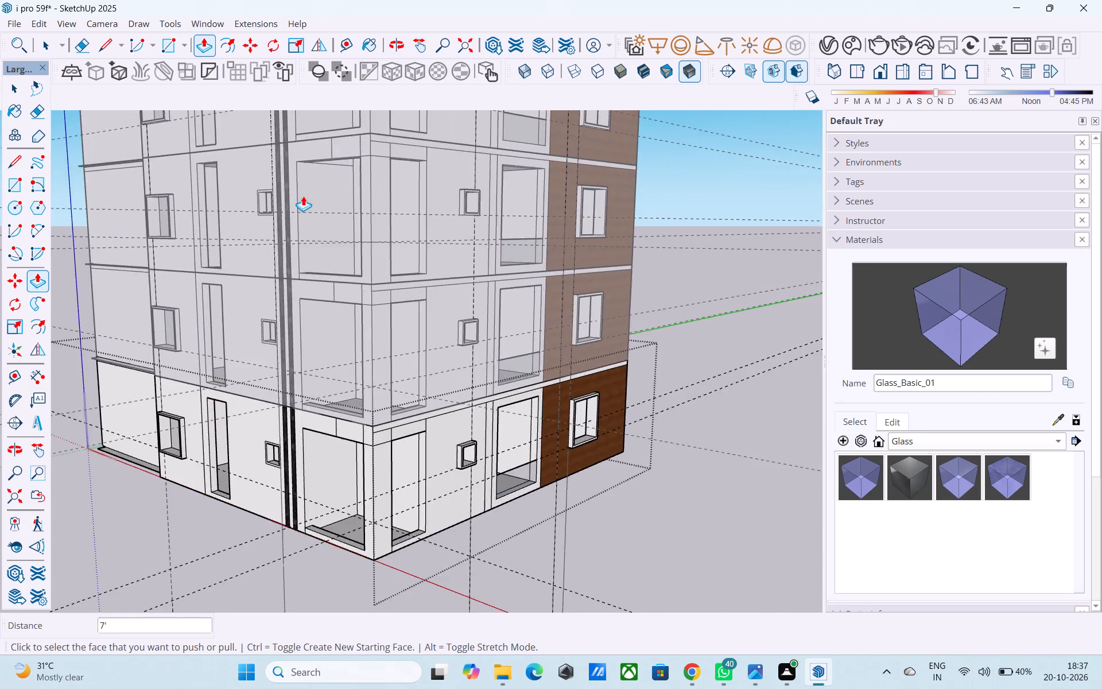
{"action": "scroll", "coordinate": [303, 196], "scroll_direction": "up", "scroll_amount": 3}
{"action": "scroll", "coordinate": [354, 375], "scroll_direction": "down", "scroll_amount": 4}
{"action": "middle_click_drag", "start_coordinate": [351, 374], "coordinate": [324, 319]}
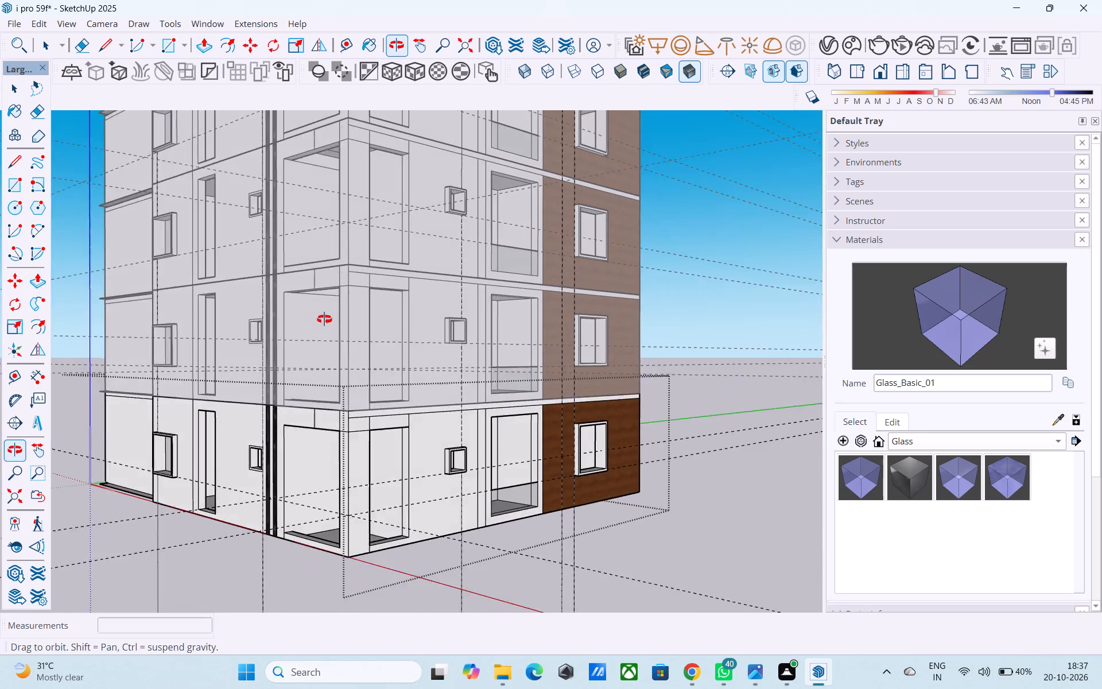
{"action": "middle_click_drag", "start_coordinate": [324, 319], "coordinate": [277, 316]}
{"action": "scroll", "coordinate": [279, 406], "scroll_direction": "up", "scroll_amount": 8}
{"action": "middle_click_drag", "start_coordinate": [291, 409], "coordinate": [345, 296]}
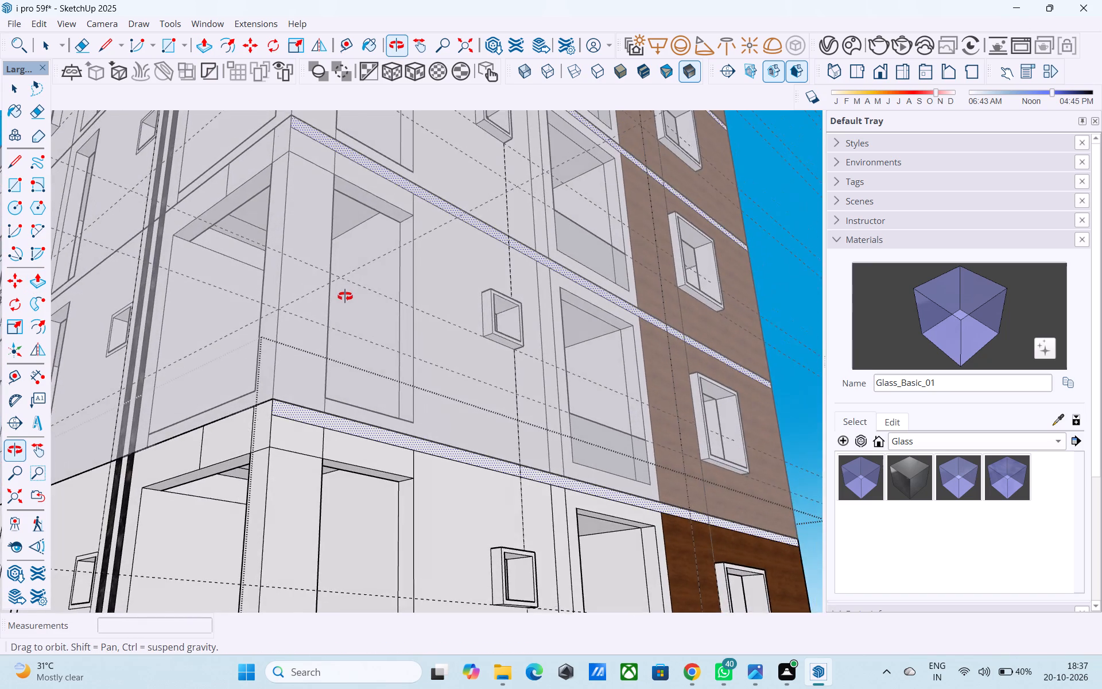
{"action": "middle_click_drag", "start_coordinate": [345, 296], "coordinate": [351, 382]}
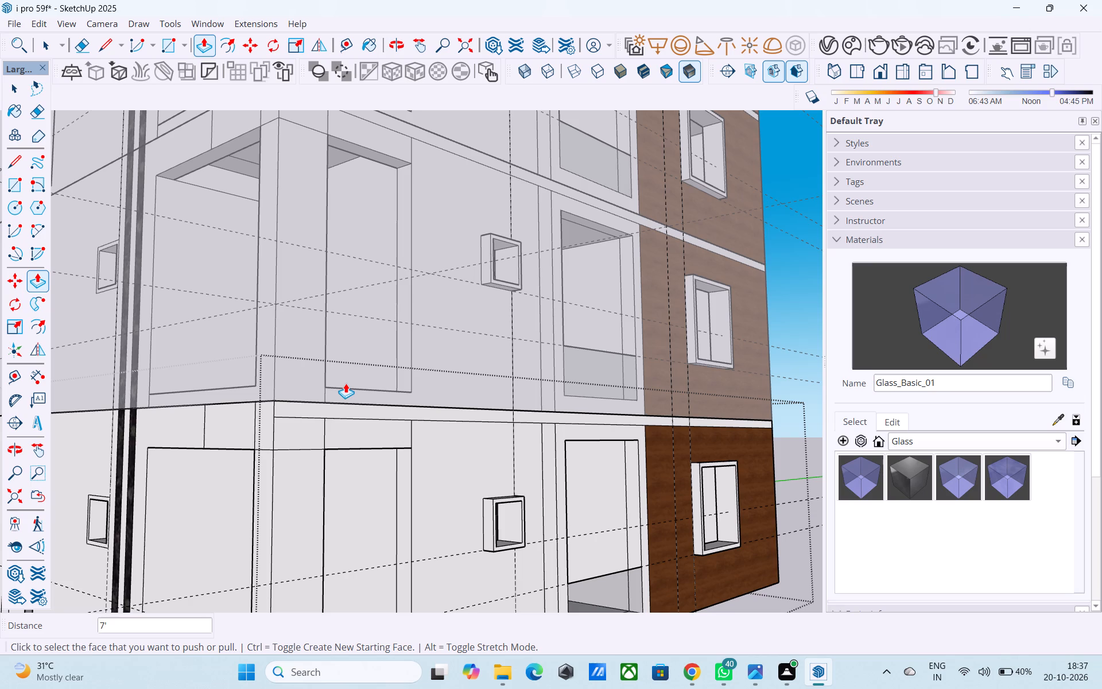
{"action": "scroll", "coordinate": [335, 382], "scroll_direction": "down", "scroll_amount": 10}
{"action": "middle_click_drag", "start_coordinate": [275, 397], "coordinate": [270, 485]}
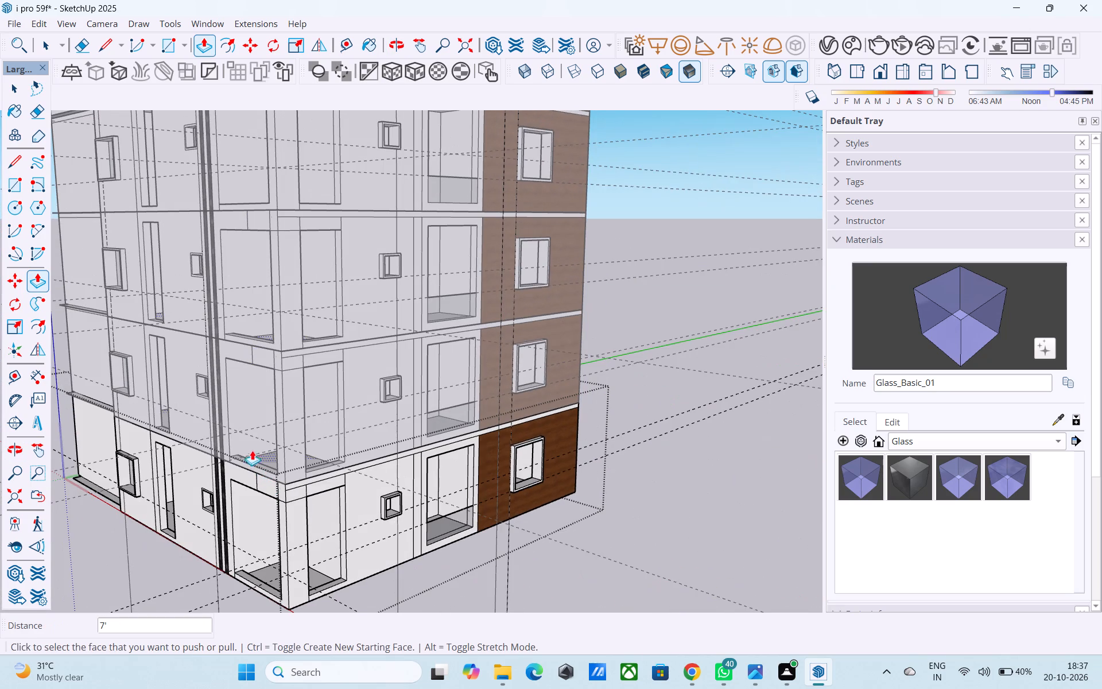
{"action": "scroll", "coordinate": [251, 433], "scroll_direction": "down", "scroll_amount": 3}
{"action": "middle_click_drag", "start_coordinate": [254, 435], "coordinate": [280, 419]}
{"action": "scroll", "coordinate": [484, 439], "scroll_direction": "down", "scroll_amount": 5}
{"action": "middle_click_drag", "start_coordinate": [486, 461], "coordinate": [492, 486]}
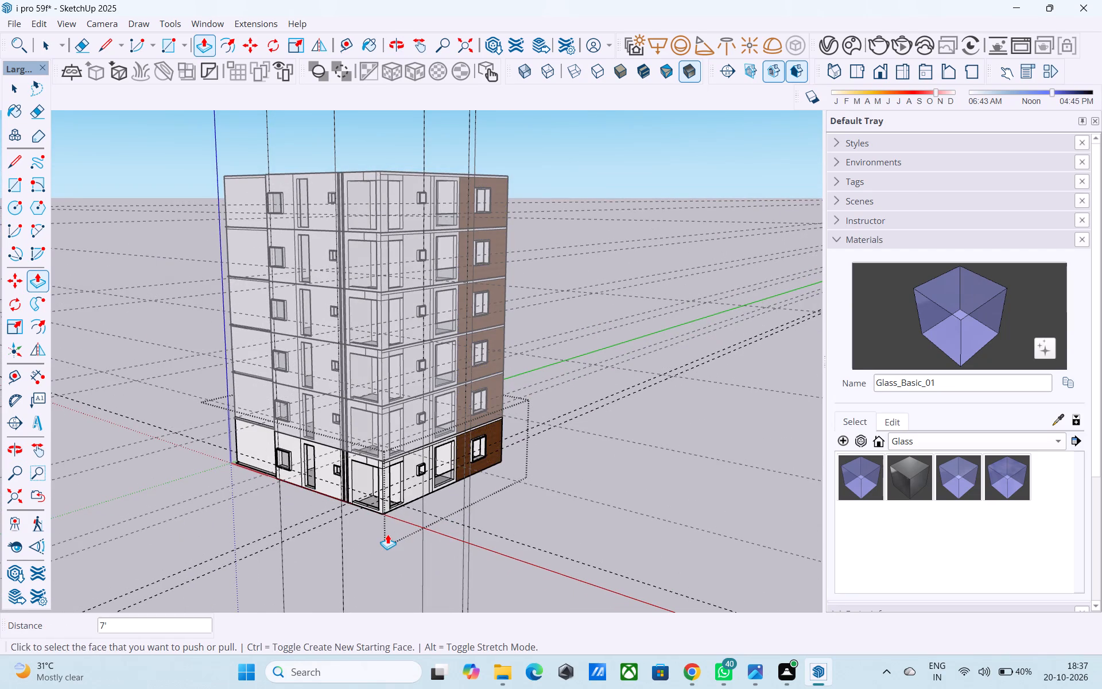
{"action": "scroll", "coordinate": [387, 534], "scroll_direction": "down", "scroll_amount": 2}
{"action": "middle_click_drag", "start_coordinate": [387, 533], "coordinate": [481, 490]}
{"action": "scroll", "coordinate": [304, 489], "scroll_direction": "up", "scroll_amount": 4}
{"action": "scroll", "coordinate": [621, 473], "scroll_direction": "down", "scroll_amount": 5}
{"action": "middle_click_drag", "start_coordinate": [568, 493], "coordinate": [476, 476]}
{"action": "scroll", "coordinate": [399, 478], "scroll_direction": "up", "scroll_amount": 5}
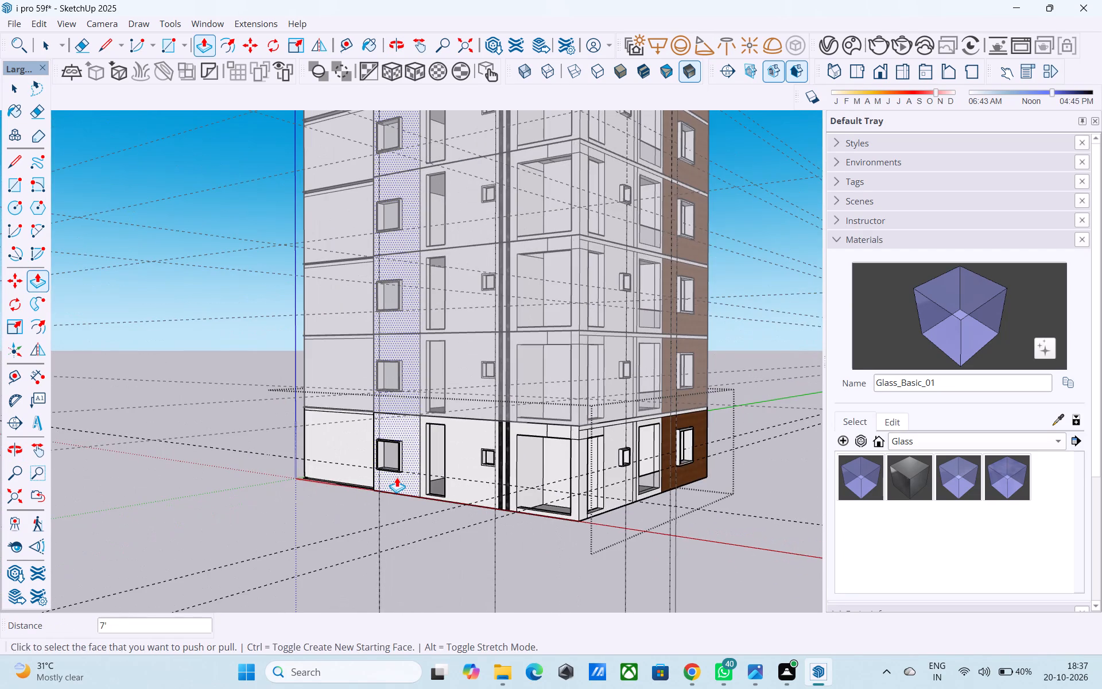
{"action": "middle_click_drag", "start_coordinate": [397, 477], "coordinate": [403, 473]}
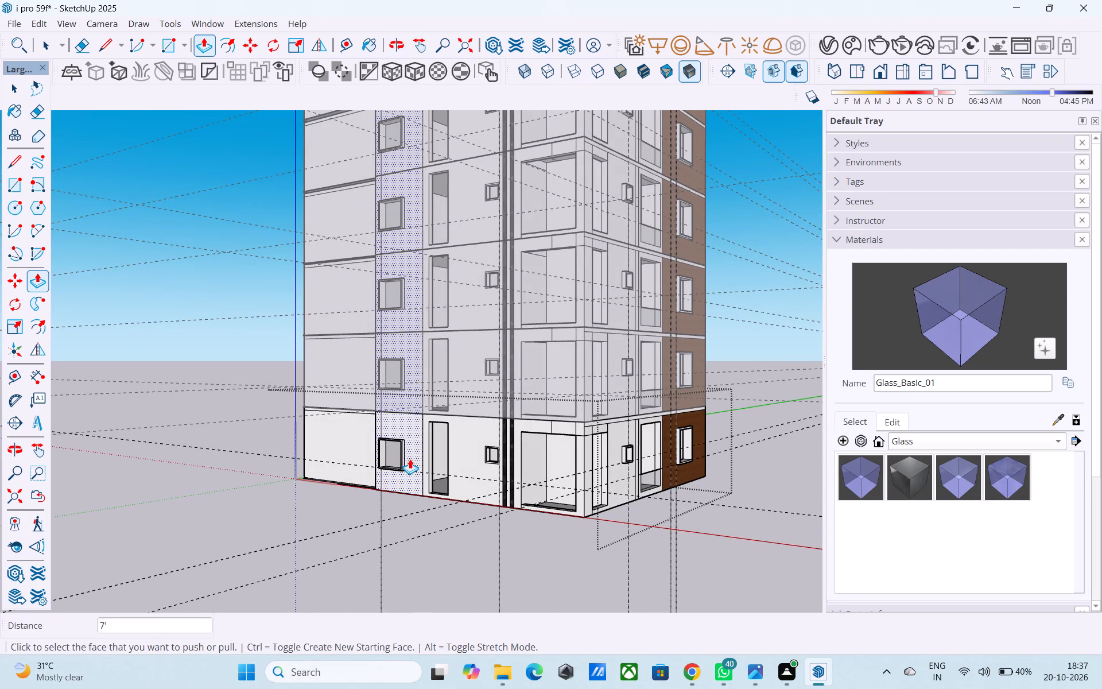
{"action": "middle_click_drag", "start_coordinate": [420, 456], "coordinate": [464, 456]}
{"action": "scroll", "coordinate": [615, 424], "scroll_direction": "down", "scroll_amount": 5}
{"action": "middle_click_drag", "start_coordinate": [447, 450], "coordinate": [697, 462]}
{"action": "scroll", "coordinate": [731, 452], "scroll_direction": "down", "scroll_amount": 4}
{"action": "middle_click_drag", "start_coordinate": [589, 443], "coordinate": [552, 450]}
{"action": "scroll", "coordinate": [505, 451], "scroll_direction": "up", "scroll_amount": 6}
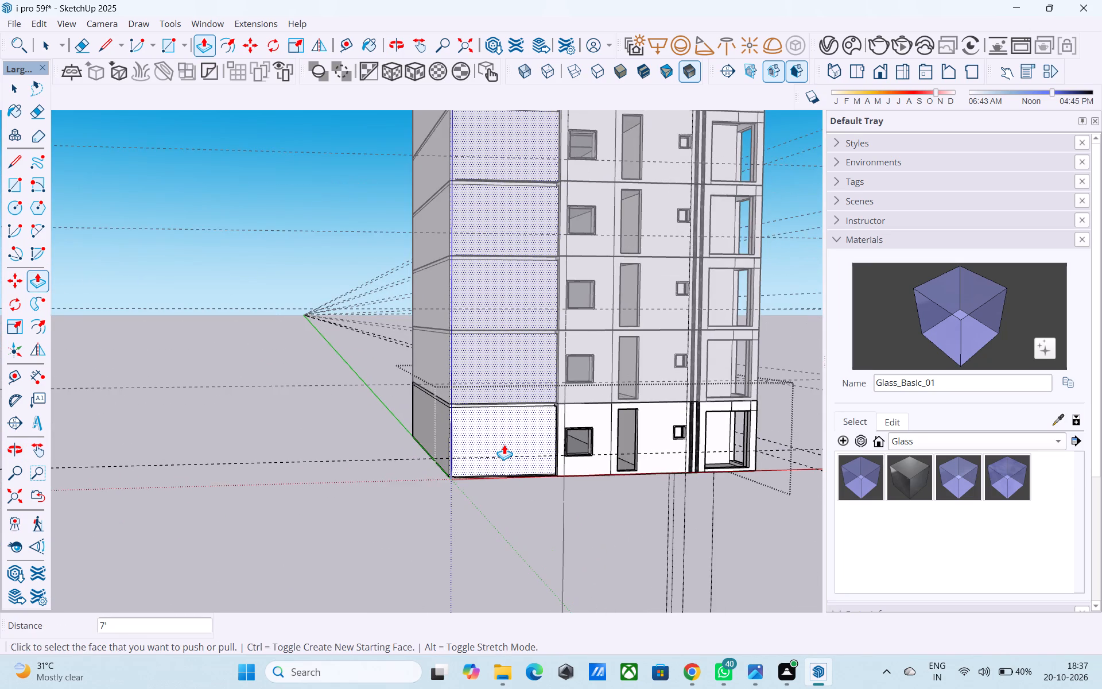
{"action": "scroll", "coordinate": [504, 444], "scroll_direction": "up", "scroll_amount": 1}
{"action": "middle_click_drag", "start_coordinate": [503, 444], "coordinate": [487, 436]}
{"action": "scroll", "coordinate": [505, 444], "scroll_direction": "up", "scroll_amount": 3}
{"action": "middle_click_drag", "start_coordinate": [504, 456], "coordinate": [510, 483]}
{"action": "middle_click_drag", "start_coordinate": [511, 484], "coordinate": [520, 478]}
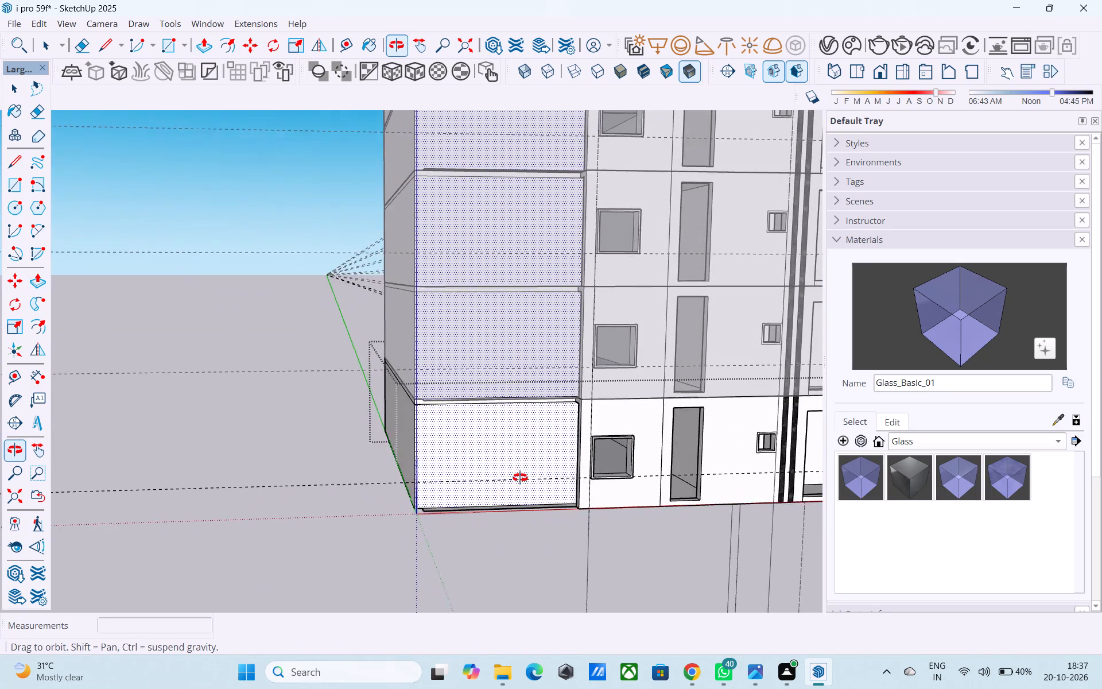
{"action": "middle_click_drag", "start_coordinate": [520, 478], "coordinate": [521, 477]}
{"action": "middle_click_drag", "start_coordinate": [526, 474], "coordinate": [605, 462]}
{"action": "middle_click_drag", "start_coordinate": [605, 462], "coordinate": [665, 452]}
Push the side reveal face of the end bay's blank recess 6", on the side next to the framed window.
{"action": "scroll", "coordinate": [665, 452], "scroll_direction": "up", "scroll_amount": 4}
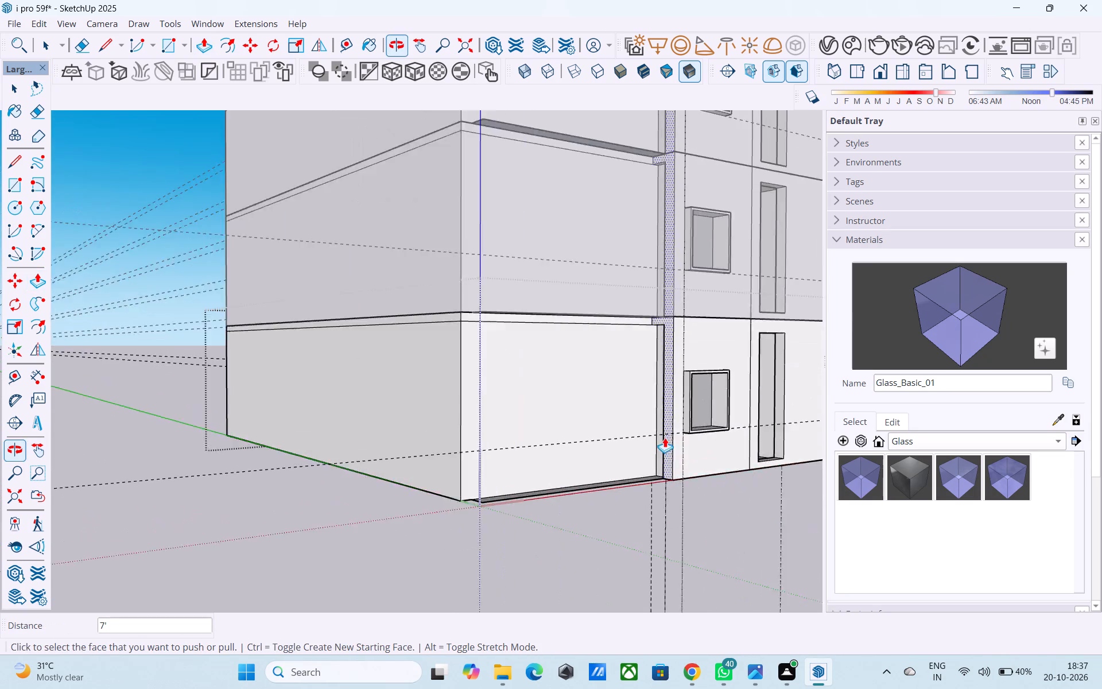
{"action": "scroll", "coordinate": [665, 438], "scroll_direction": "up", "scroll_amount": 7}
{"action": "middle_click_drag", "start_coordinate": [662, 432], "coordinate": [754, 497]}
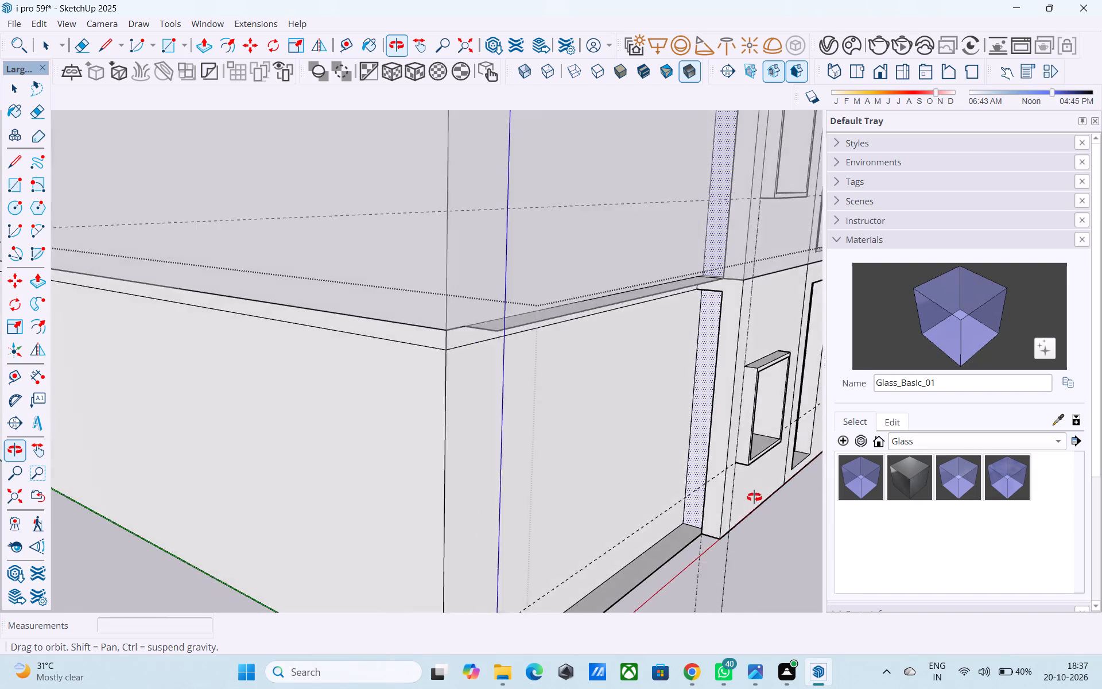
{"action": "middle_click_drag", "start_coordinate": [754, 497], "coordinate": [897, 489]}
{"action": "middle_click_drag", "start_coordinate": [712, 455], "coordinate": [569, 420]}
{"action": "scroll", "coordinate": [486, 377], "scroll_direction": "up", "scroll_amount": 1}
{"action": "scroll", "coordinate": [471, 379], "scroll_direction": "down", "scroll_amount": 9}
{"action": "scroll", "coordinate": [654, 421], "scroll_direction": "up", "scroll_amount": 4}
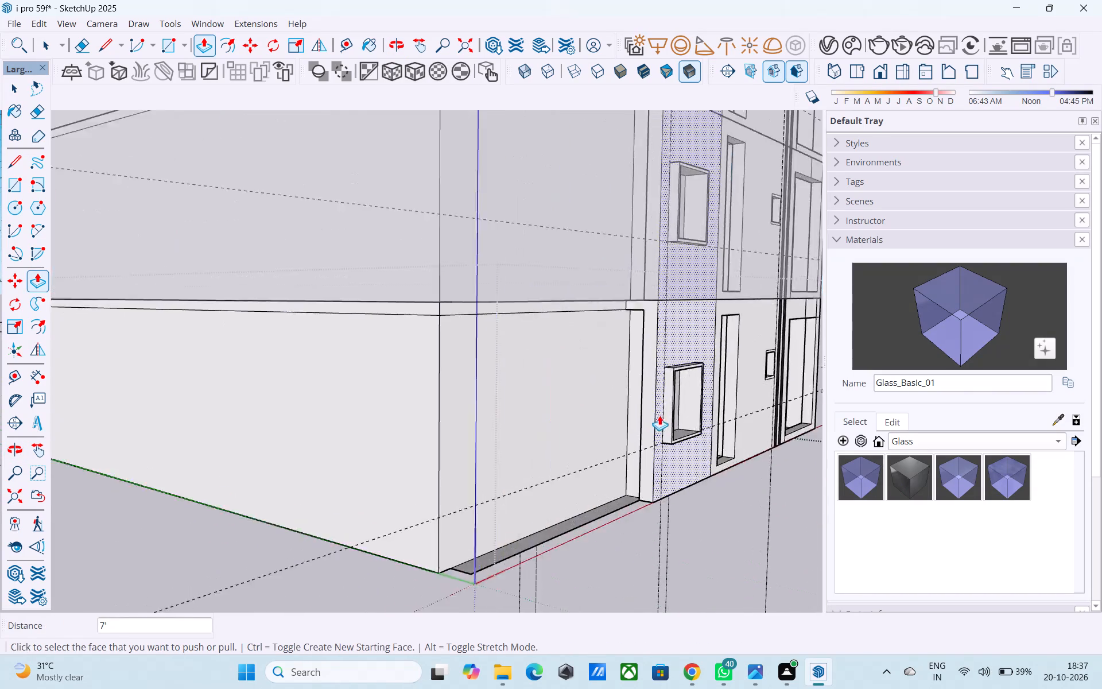
{"action": "scroll", "coordinate": [659, 415], "scroll_direction": "up", "scroll_amount": 10}
{"action": "middle_click_drag", "start_coordinate": [601, 451], "coordinate": [611, 455]}
{"action": "key", "text": "space"}
{"action": "left_click", "coordinate": [612, 452]}
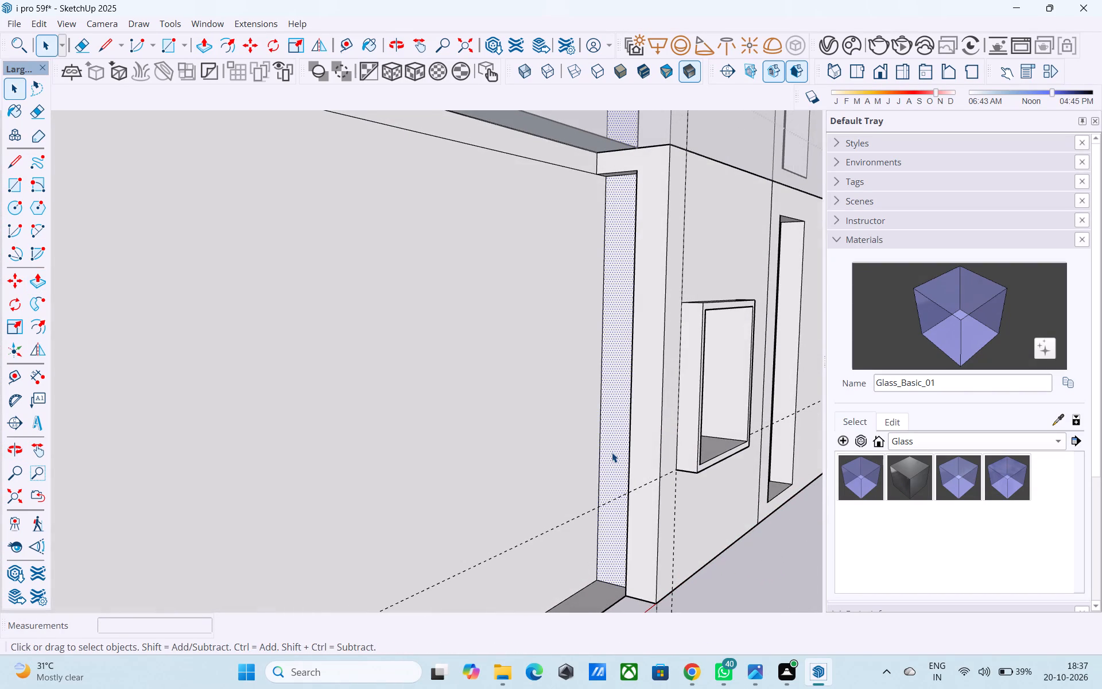
{"action": "key", "text": "p"}
{"action": "left_click", "coordinate": [612, 452]}
{"action": "left_click", "coordinate": [635, 451]}
{"action": "scroll", "coordinate": [665, 442], "scroll_direction": "down", "scroll_amount": 3}
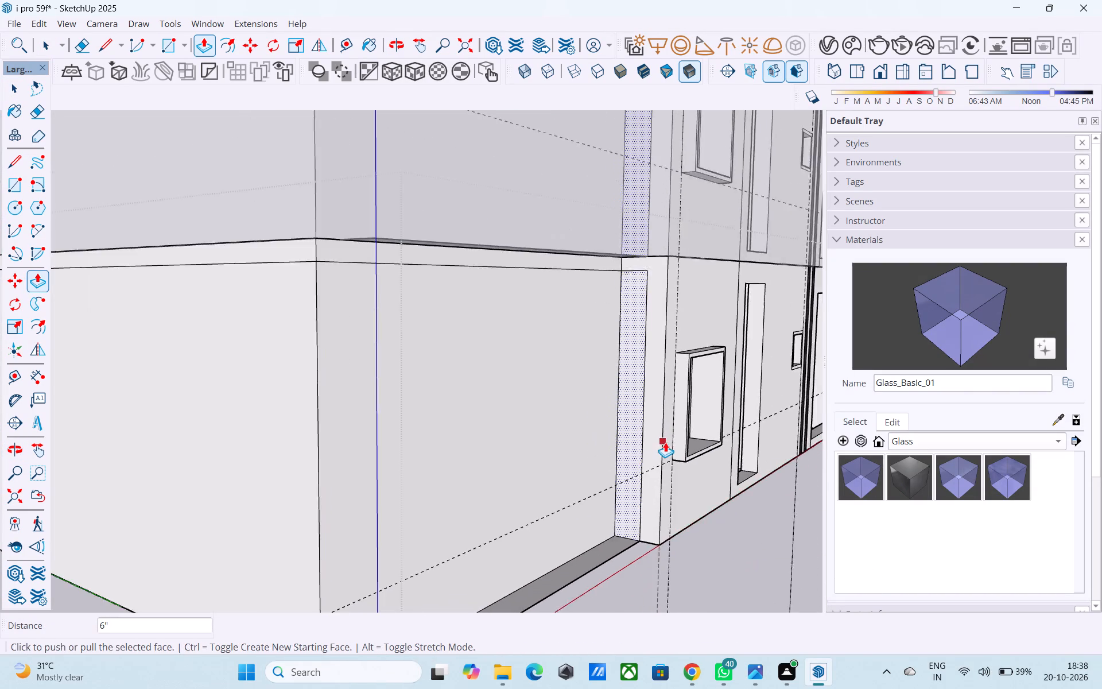
Examine the end bay's recess and its adjoining wall on the ground floor and the storeys above.
{"action": "scroll", "coordinate": [665, 442], "scroll_direction": "down", "scroll_amount": 4}
{"action": "middle_click_drag", "start_coordinate": [664, 446], "coordinate": [534, 473]}
{"action": "scroll", "coordinate": [343, 433], "scroll_direction": "down", "scroll_amount": 10}
{"action": "middle_click_drag", "start_coordinate": [552, 428], "coordinate": [374, 451]}
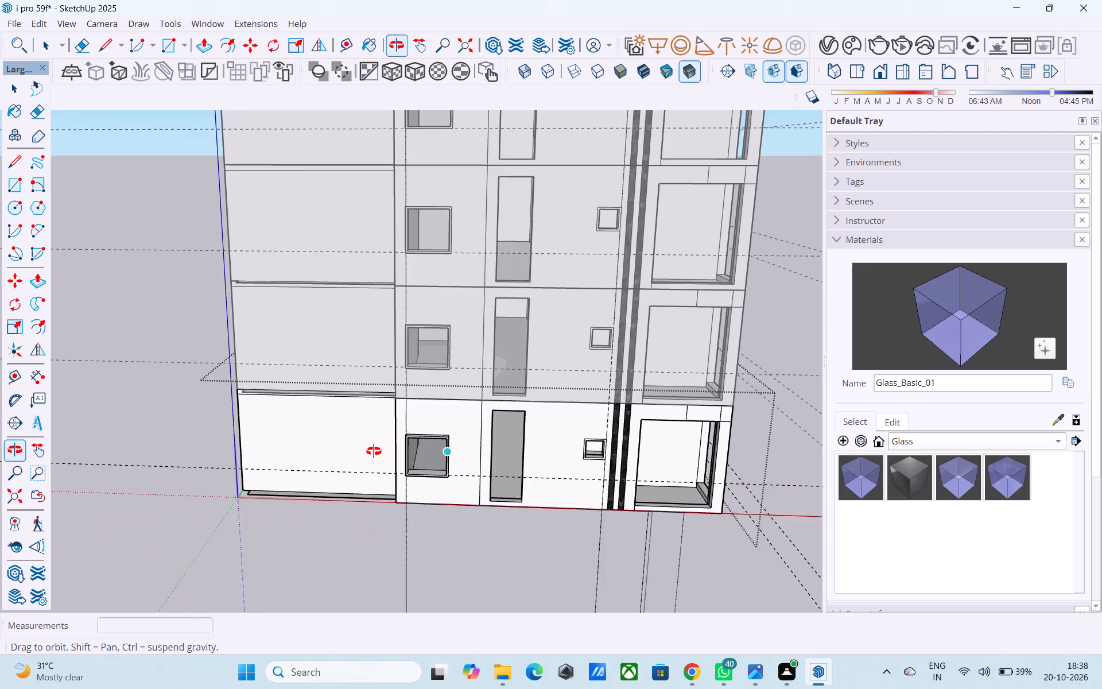
{"action": "middle_click_drag", "start_coordinate": [374, 451], "coordinate": [433, 433]}
{"action": "middle_click_drag", "start_coordinate": [433, 435], "coordinate": [452, 483], "text": "shift"}
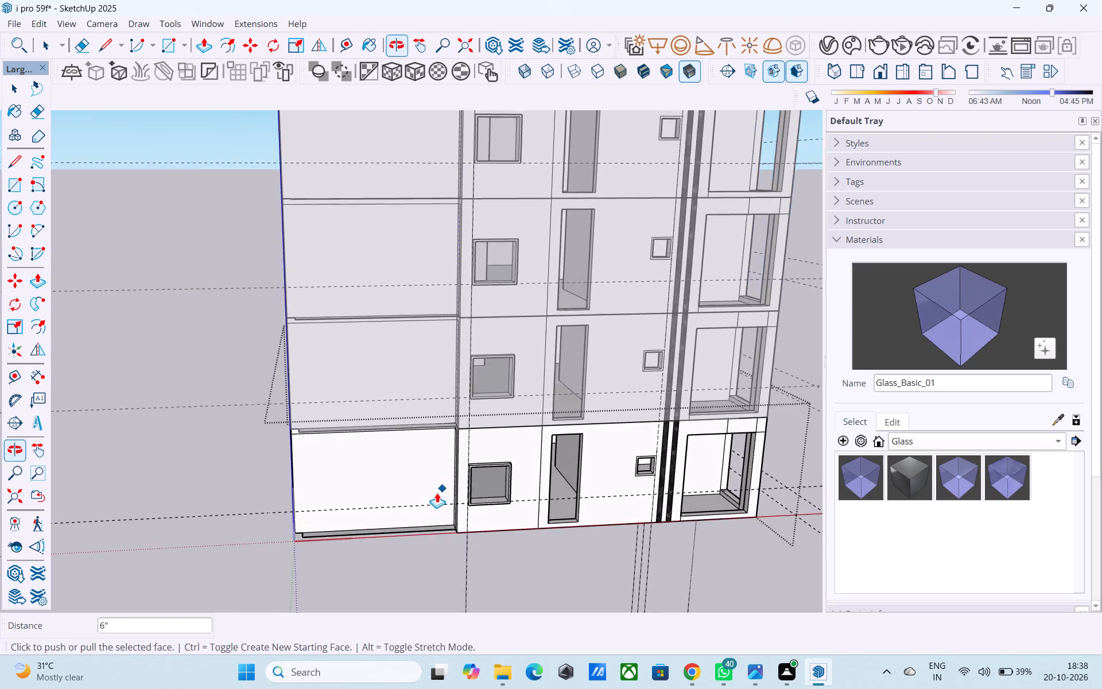
{"action": "scroll", "coordinate": [437, 493], "scroll_direction": "up", "scroll_amount": 6}
{"action": "middle_click_drag", "start_coordinate": [315, 506], "coordinate": [393, 451]}
{"action": "scroll", "coordinate": [393, 451], "scroll_direction": "down", "scroll_amount": 3}
{"action": "middle_click_drag", "start_coordinate": [390, 450], "coordinate": [359, 566]}
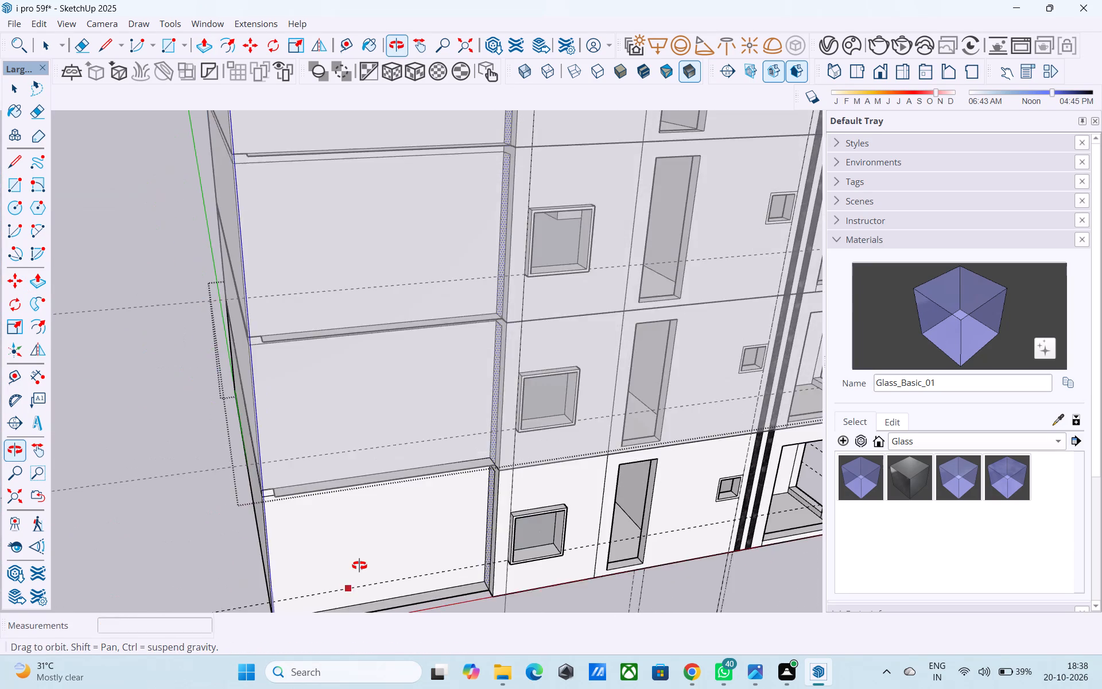
{"action": "middle_click_drag", "start_coordinate": [359, 566], "coordinate": [365, 454]}
{"action": "scroll", "coordinate": [348, 428], "scroll_direction": "down", "scroll_amount": 4}
{"action": "middle_click_drag", "start_coordinate": [343, 442], "coordinate": [334, 486]}
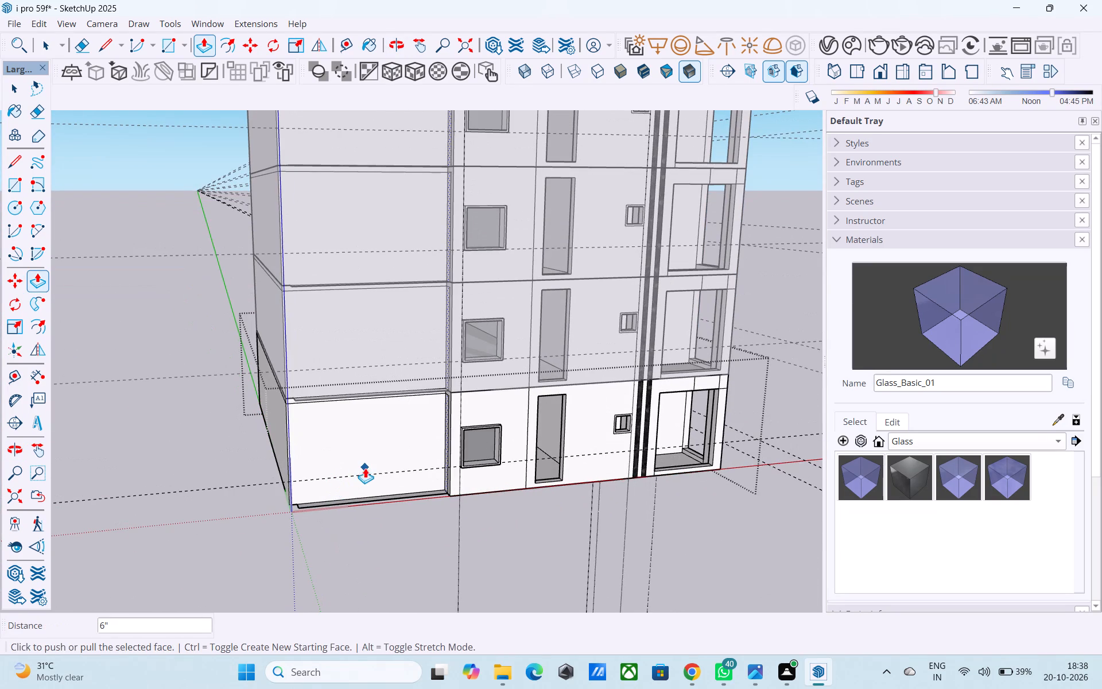
{"action": "middle_click_drag", "start_coordinate": [374, 469], "coordinate": [471, 474]}
{"action": "scroll", "coordinate": [479, 462], "scroll_direction": "up", "scroll_amount": 8}
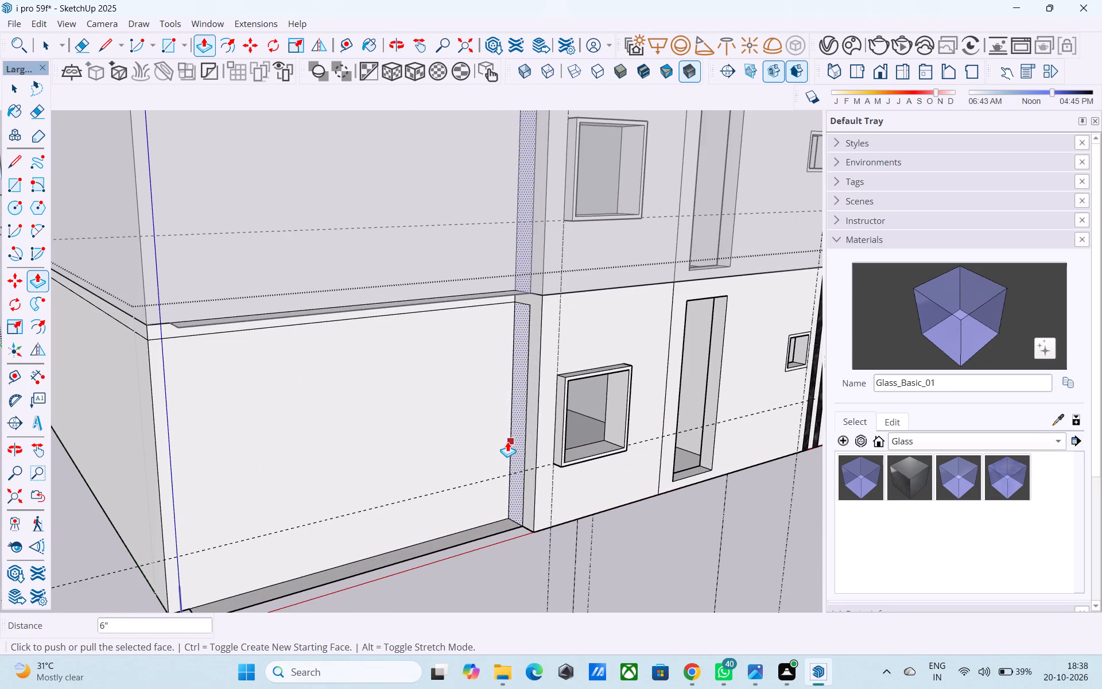
Copy the vertical edge where the blank recessed wall meets its side reveal 6' across the wall, away from the window.
{"action": "key", "text": "space"}
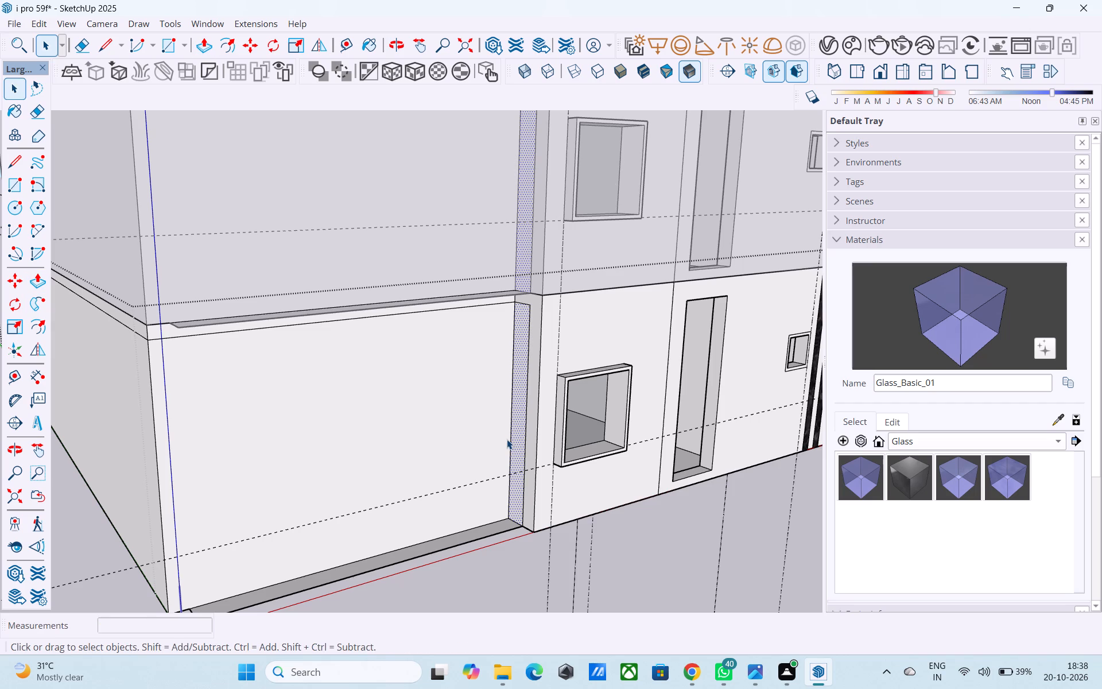
{"action": "scroll", "coordinate": [506, 439], "scroll_direction": "up", "scroll_amount": 2}
{"action": "left_click", "coordinate": [510, 440]}
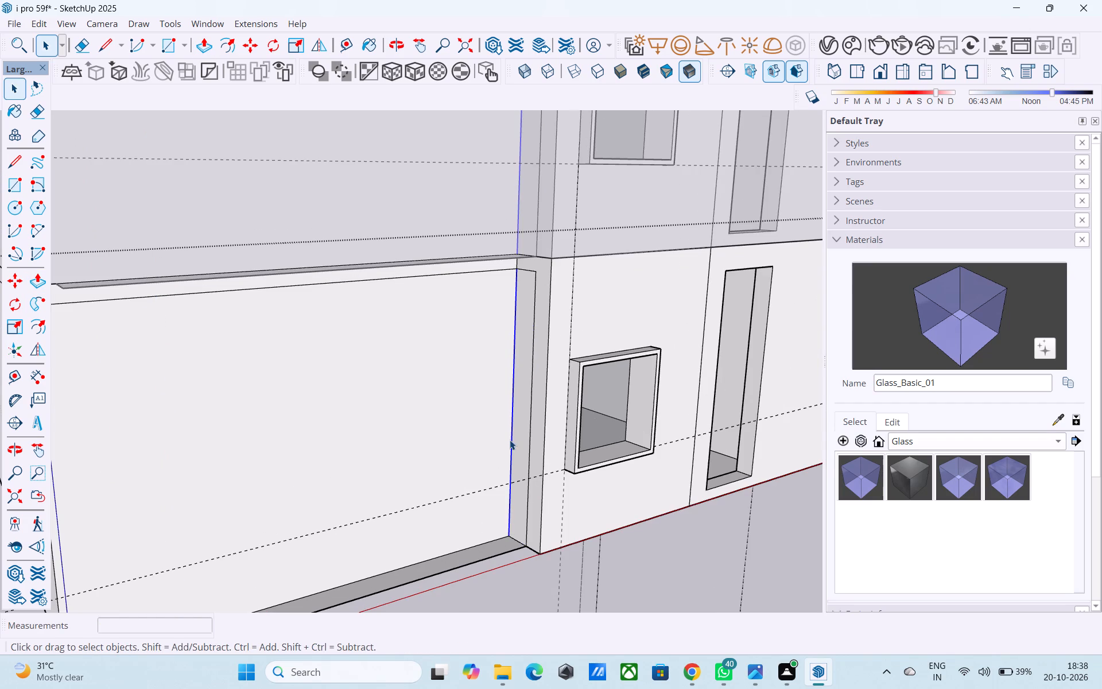
{"action": "key", "text": "m"}
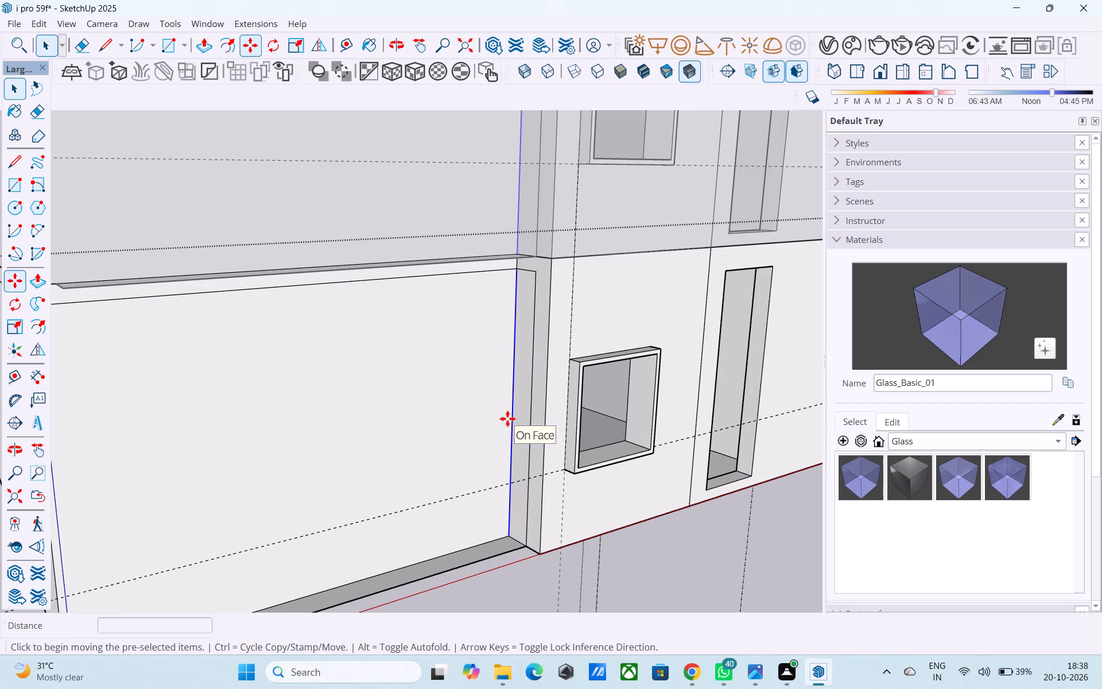
{"action": "left_click", "coordinate": [509, 538]}
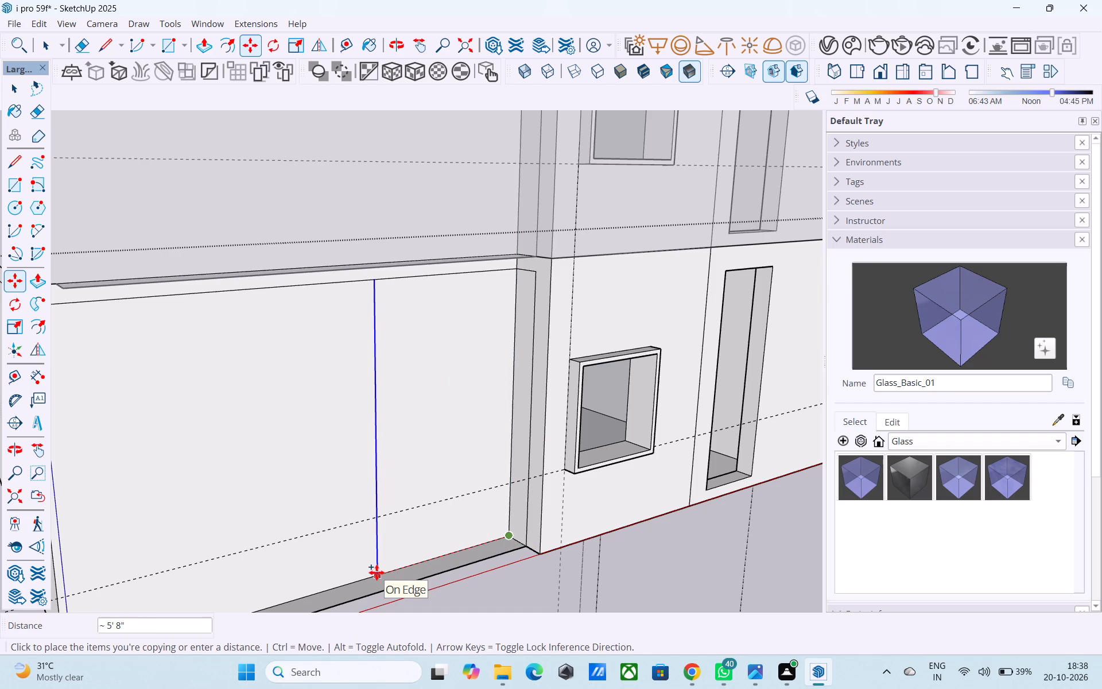
{"action": "type", "text": "6'"}
{"action": "key", "text": "Return"}
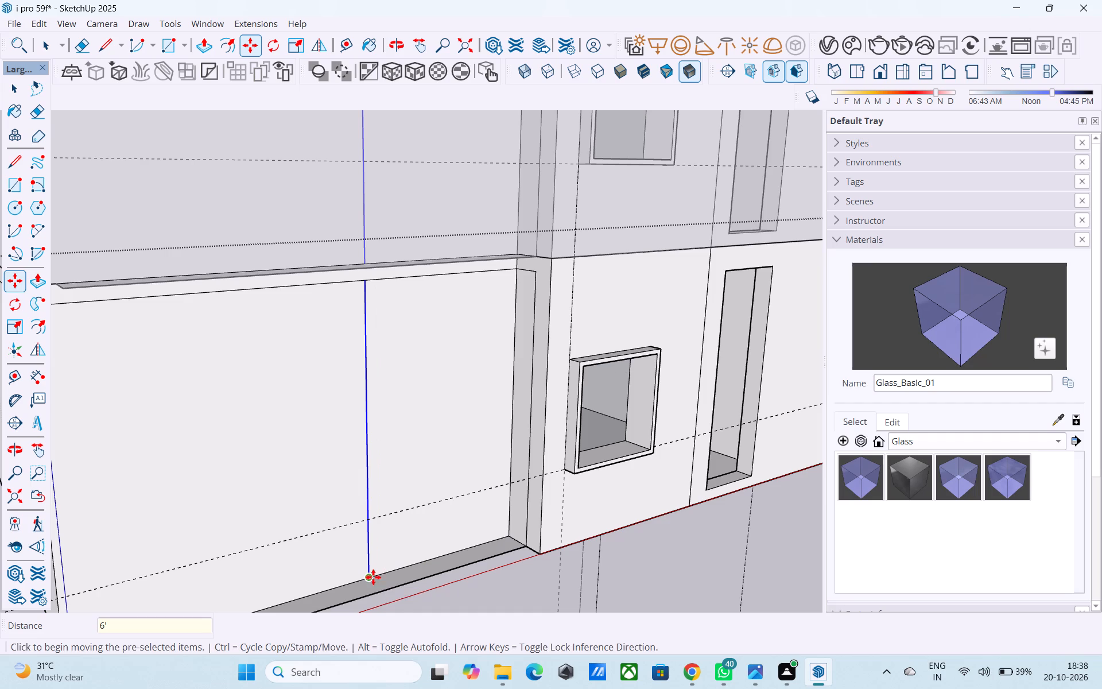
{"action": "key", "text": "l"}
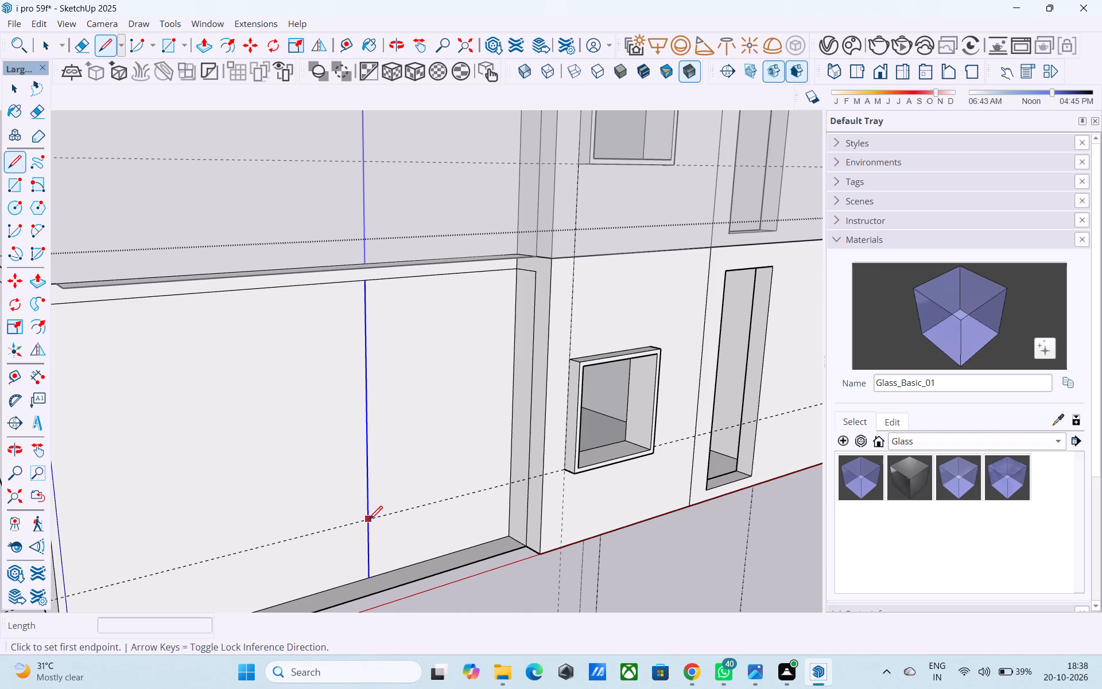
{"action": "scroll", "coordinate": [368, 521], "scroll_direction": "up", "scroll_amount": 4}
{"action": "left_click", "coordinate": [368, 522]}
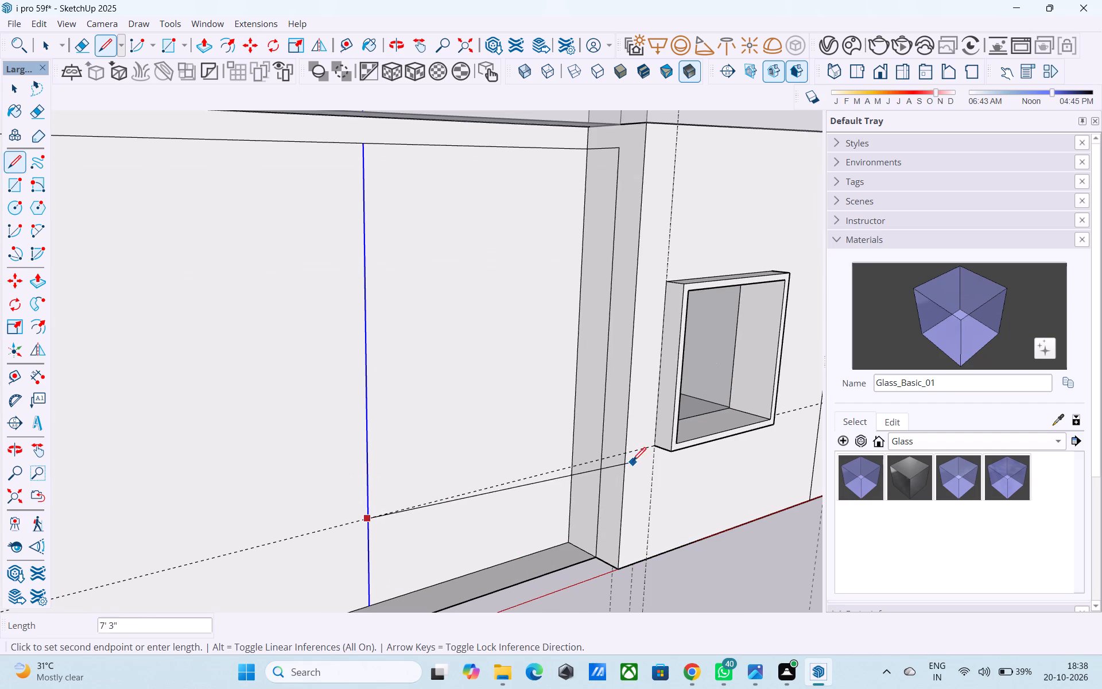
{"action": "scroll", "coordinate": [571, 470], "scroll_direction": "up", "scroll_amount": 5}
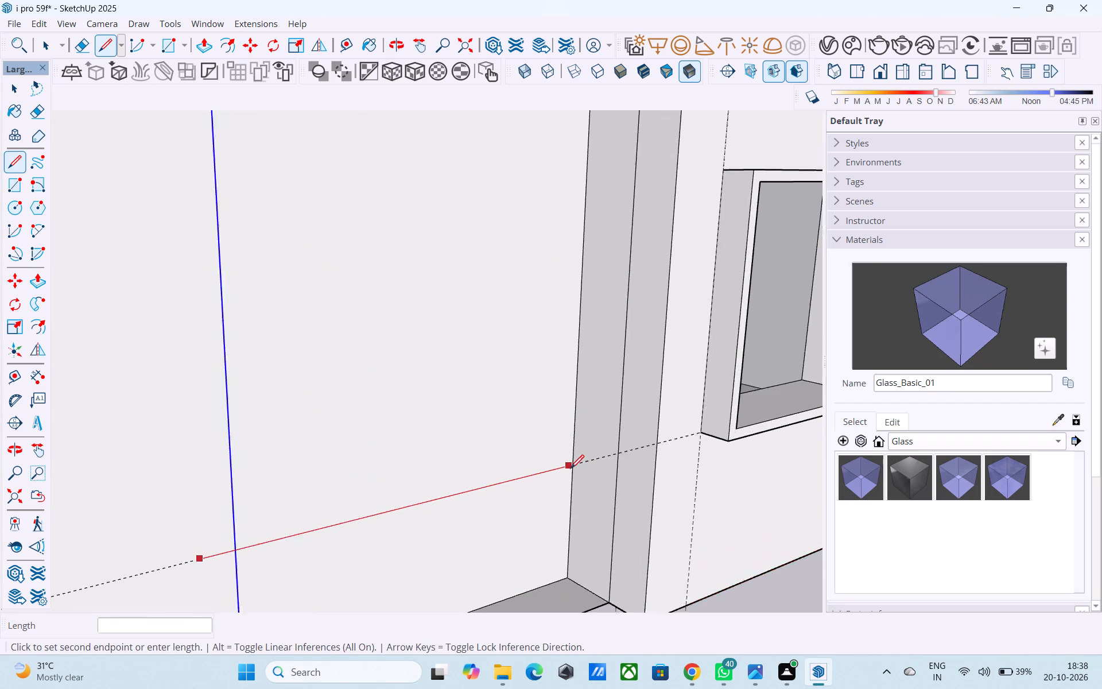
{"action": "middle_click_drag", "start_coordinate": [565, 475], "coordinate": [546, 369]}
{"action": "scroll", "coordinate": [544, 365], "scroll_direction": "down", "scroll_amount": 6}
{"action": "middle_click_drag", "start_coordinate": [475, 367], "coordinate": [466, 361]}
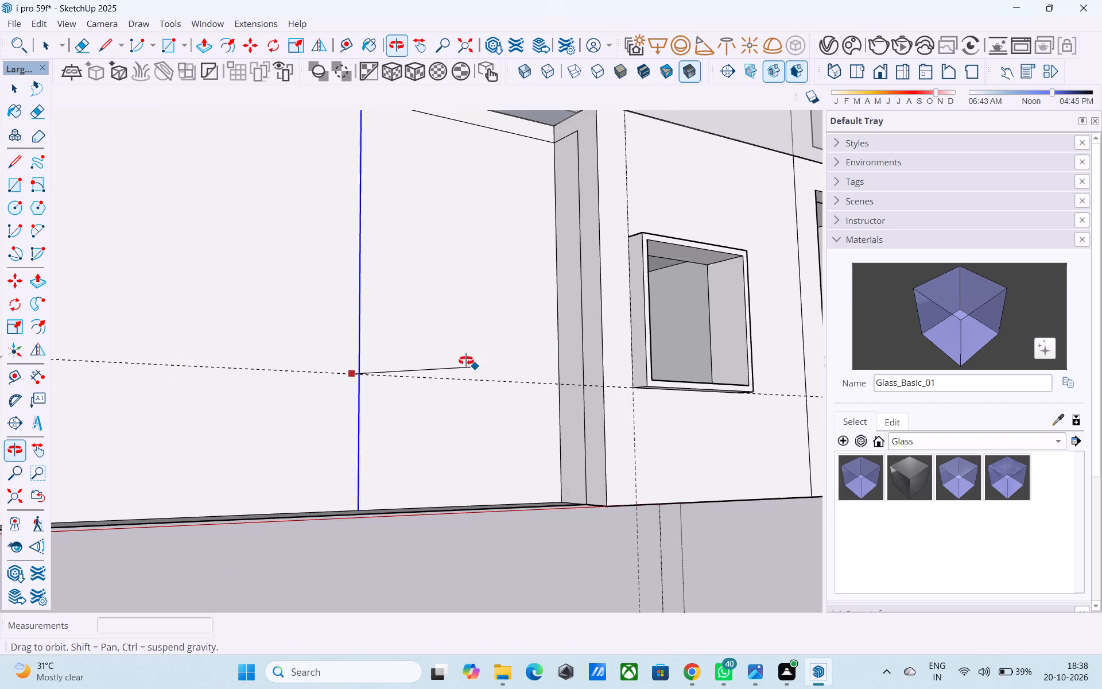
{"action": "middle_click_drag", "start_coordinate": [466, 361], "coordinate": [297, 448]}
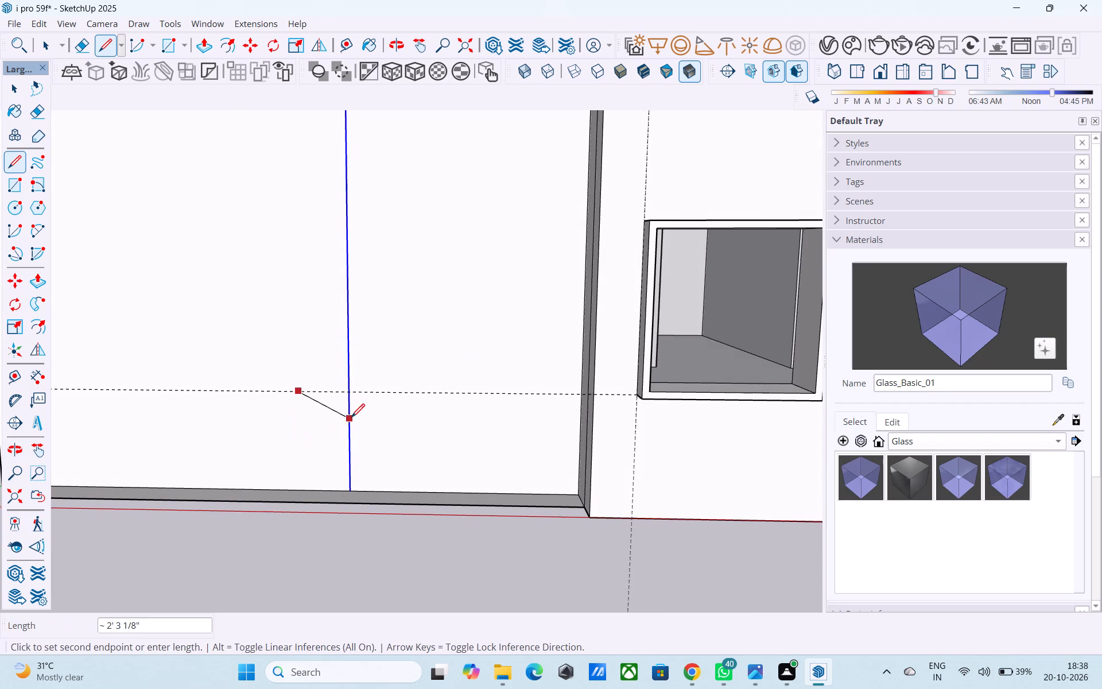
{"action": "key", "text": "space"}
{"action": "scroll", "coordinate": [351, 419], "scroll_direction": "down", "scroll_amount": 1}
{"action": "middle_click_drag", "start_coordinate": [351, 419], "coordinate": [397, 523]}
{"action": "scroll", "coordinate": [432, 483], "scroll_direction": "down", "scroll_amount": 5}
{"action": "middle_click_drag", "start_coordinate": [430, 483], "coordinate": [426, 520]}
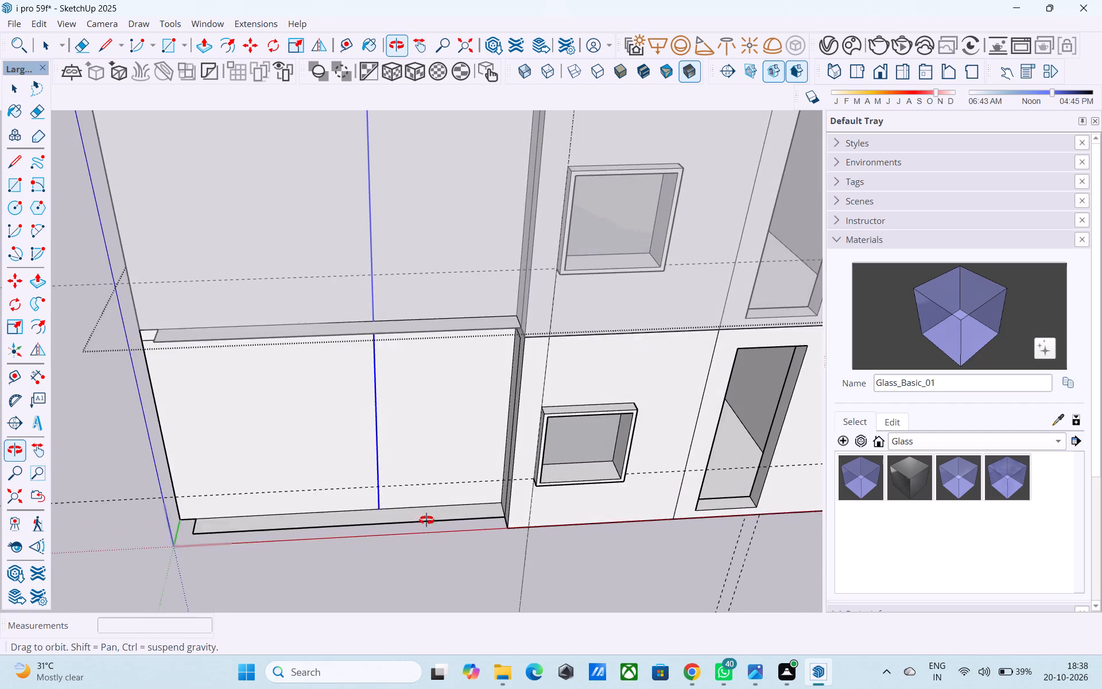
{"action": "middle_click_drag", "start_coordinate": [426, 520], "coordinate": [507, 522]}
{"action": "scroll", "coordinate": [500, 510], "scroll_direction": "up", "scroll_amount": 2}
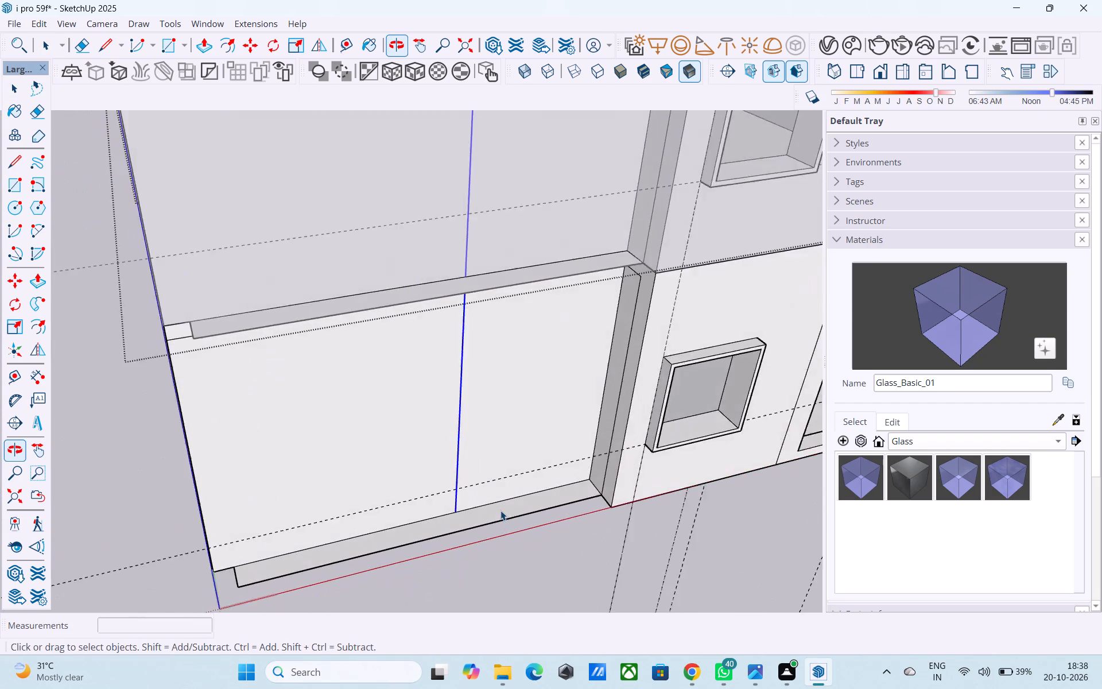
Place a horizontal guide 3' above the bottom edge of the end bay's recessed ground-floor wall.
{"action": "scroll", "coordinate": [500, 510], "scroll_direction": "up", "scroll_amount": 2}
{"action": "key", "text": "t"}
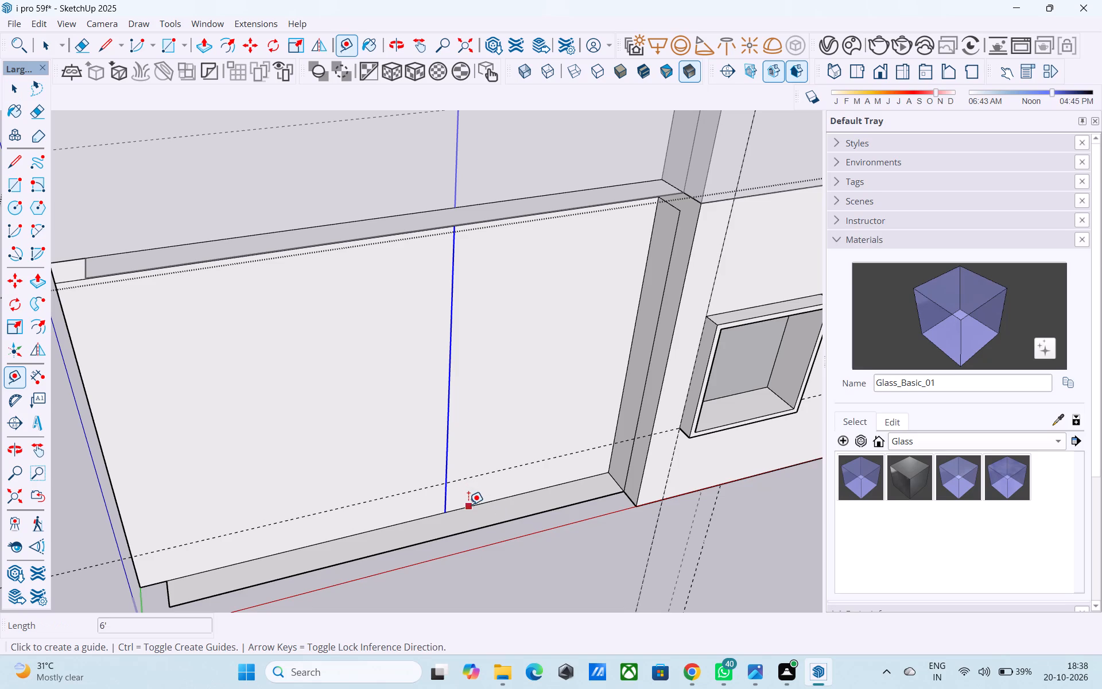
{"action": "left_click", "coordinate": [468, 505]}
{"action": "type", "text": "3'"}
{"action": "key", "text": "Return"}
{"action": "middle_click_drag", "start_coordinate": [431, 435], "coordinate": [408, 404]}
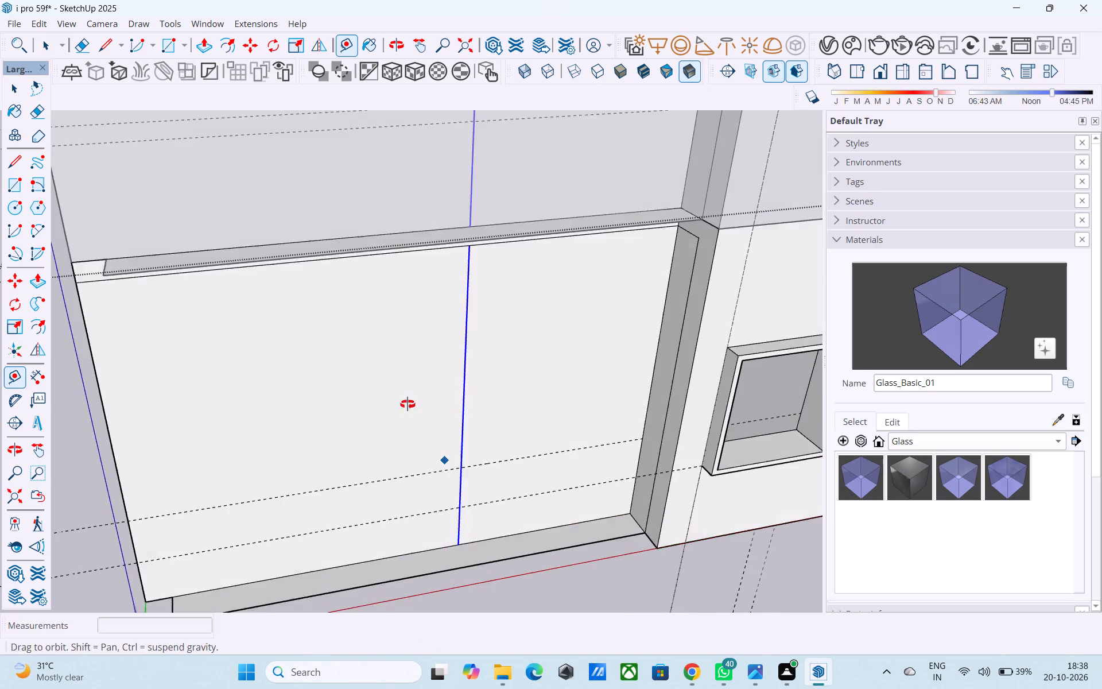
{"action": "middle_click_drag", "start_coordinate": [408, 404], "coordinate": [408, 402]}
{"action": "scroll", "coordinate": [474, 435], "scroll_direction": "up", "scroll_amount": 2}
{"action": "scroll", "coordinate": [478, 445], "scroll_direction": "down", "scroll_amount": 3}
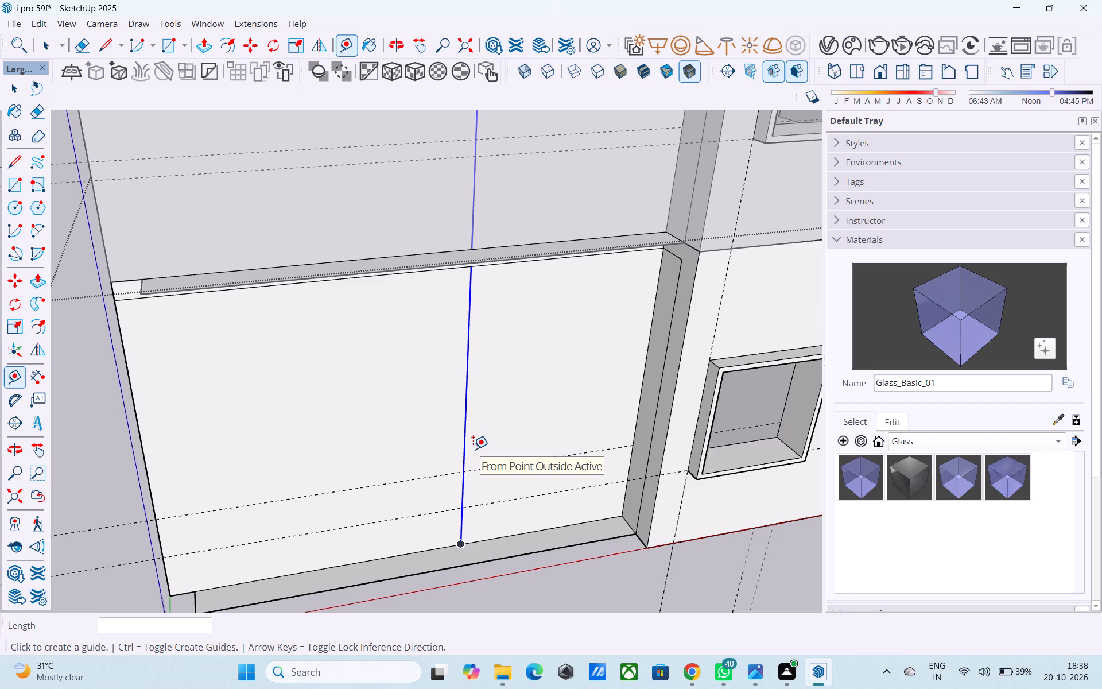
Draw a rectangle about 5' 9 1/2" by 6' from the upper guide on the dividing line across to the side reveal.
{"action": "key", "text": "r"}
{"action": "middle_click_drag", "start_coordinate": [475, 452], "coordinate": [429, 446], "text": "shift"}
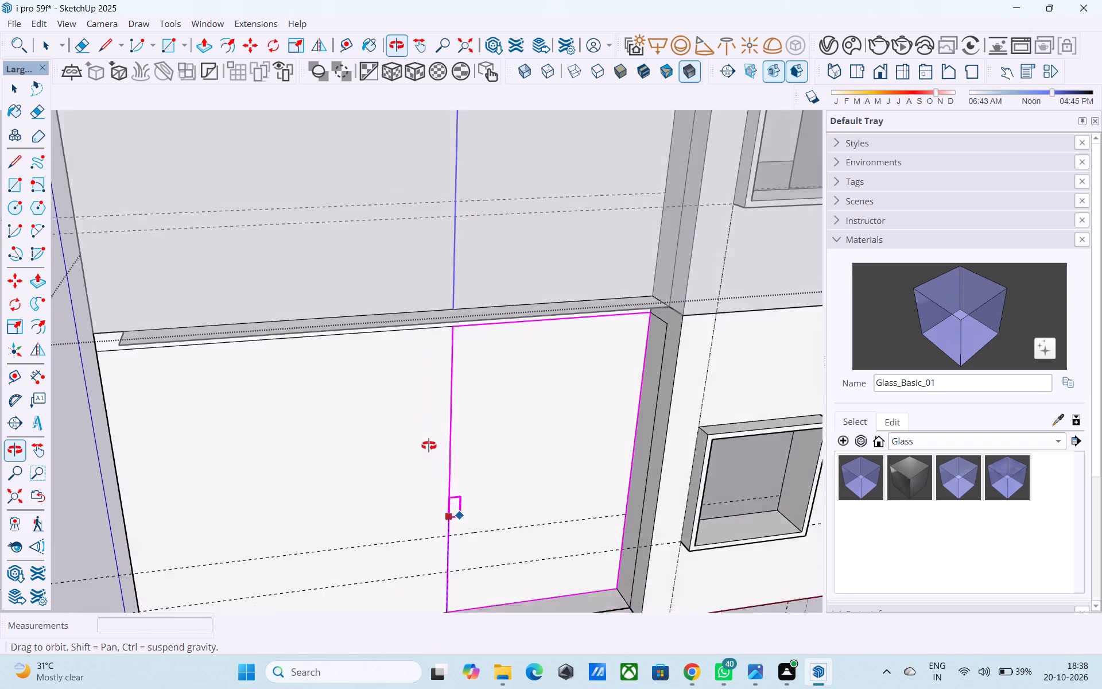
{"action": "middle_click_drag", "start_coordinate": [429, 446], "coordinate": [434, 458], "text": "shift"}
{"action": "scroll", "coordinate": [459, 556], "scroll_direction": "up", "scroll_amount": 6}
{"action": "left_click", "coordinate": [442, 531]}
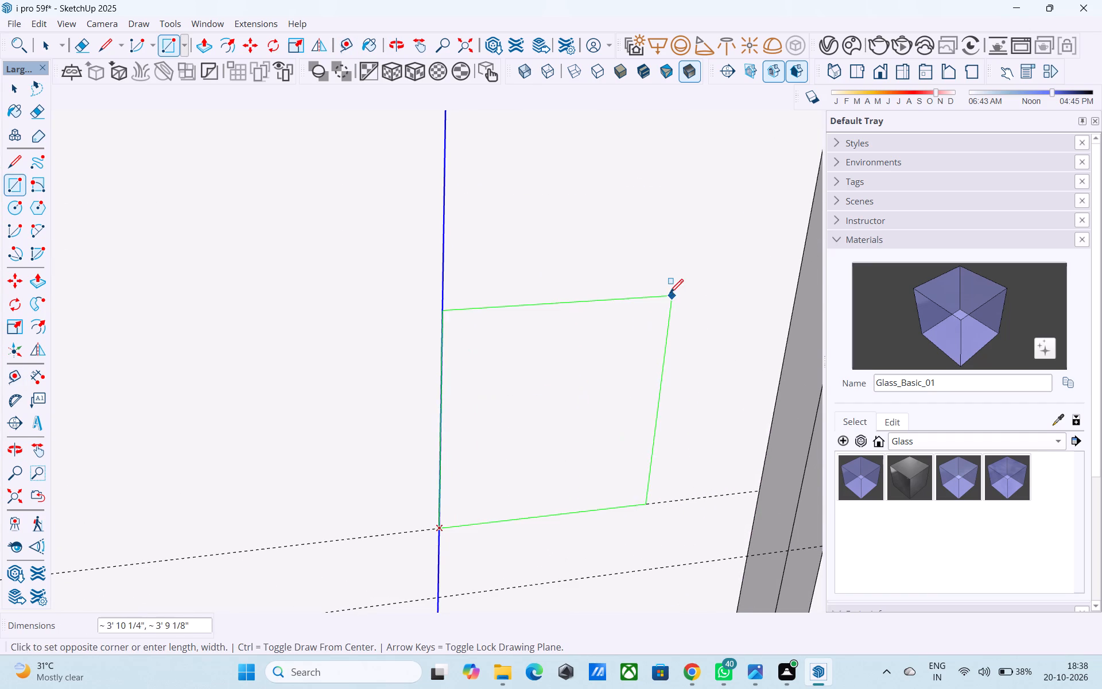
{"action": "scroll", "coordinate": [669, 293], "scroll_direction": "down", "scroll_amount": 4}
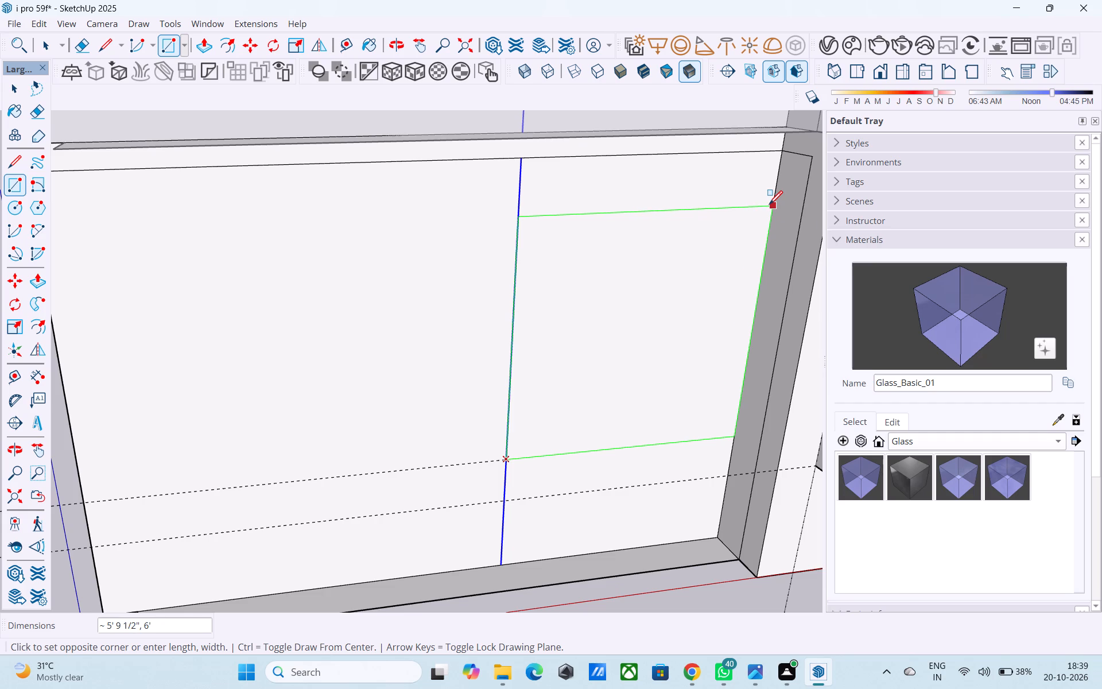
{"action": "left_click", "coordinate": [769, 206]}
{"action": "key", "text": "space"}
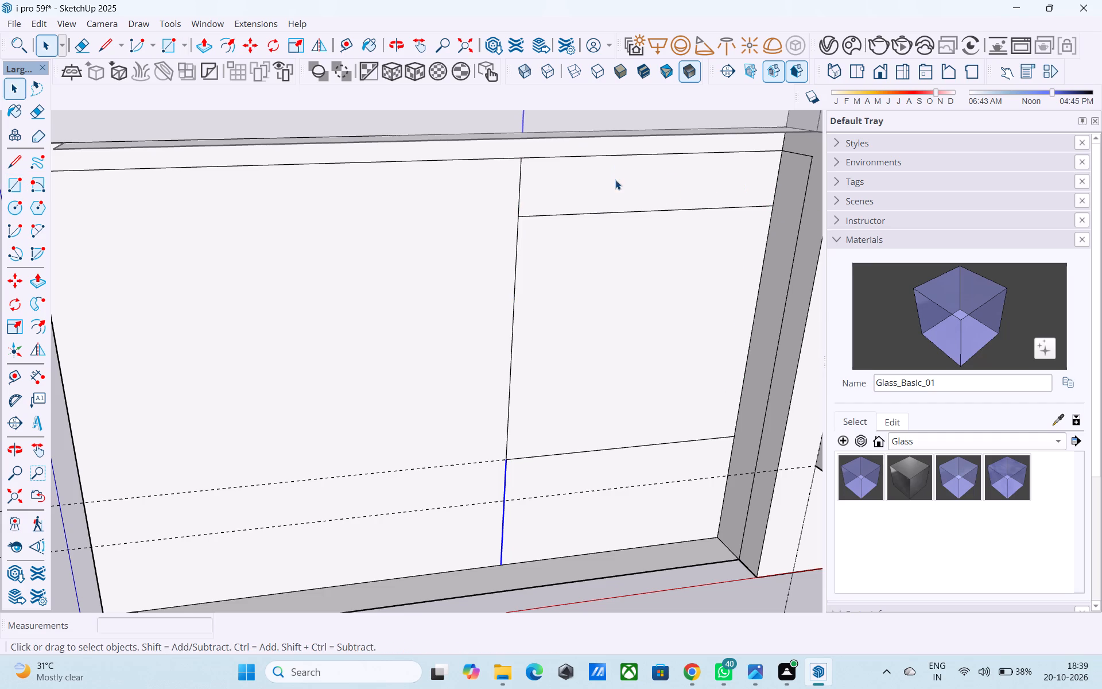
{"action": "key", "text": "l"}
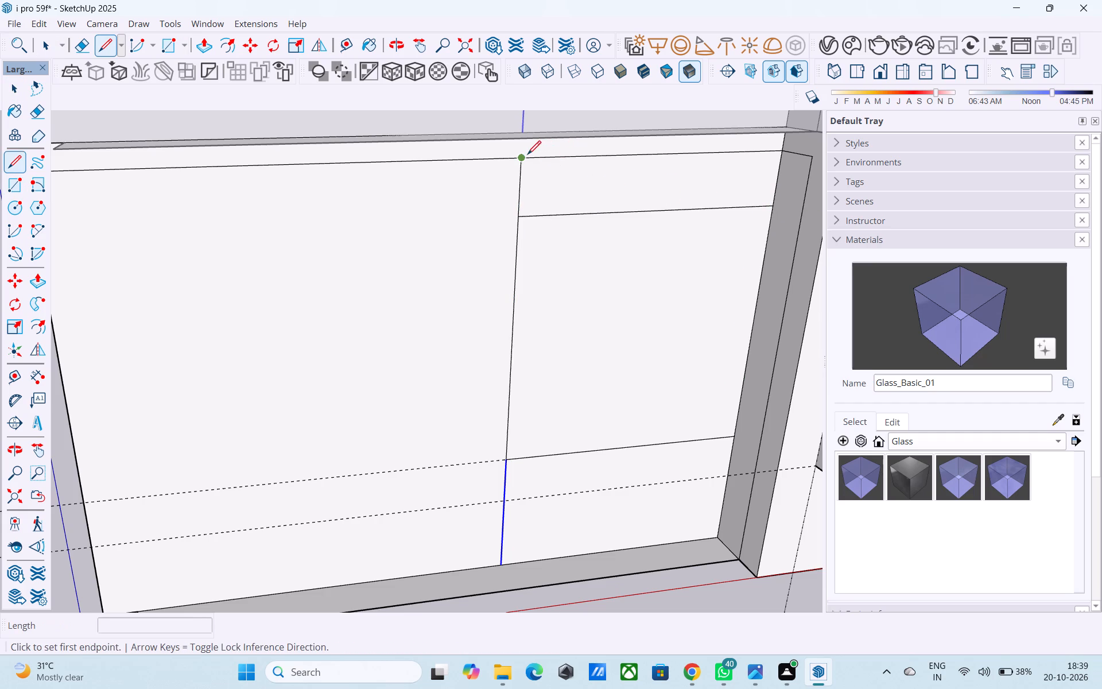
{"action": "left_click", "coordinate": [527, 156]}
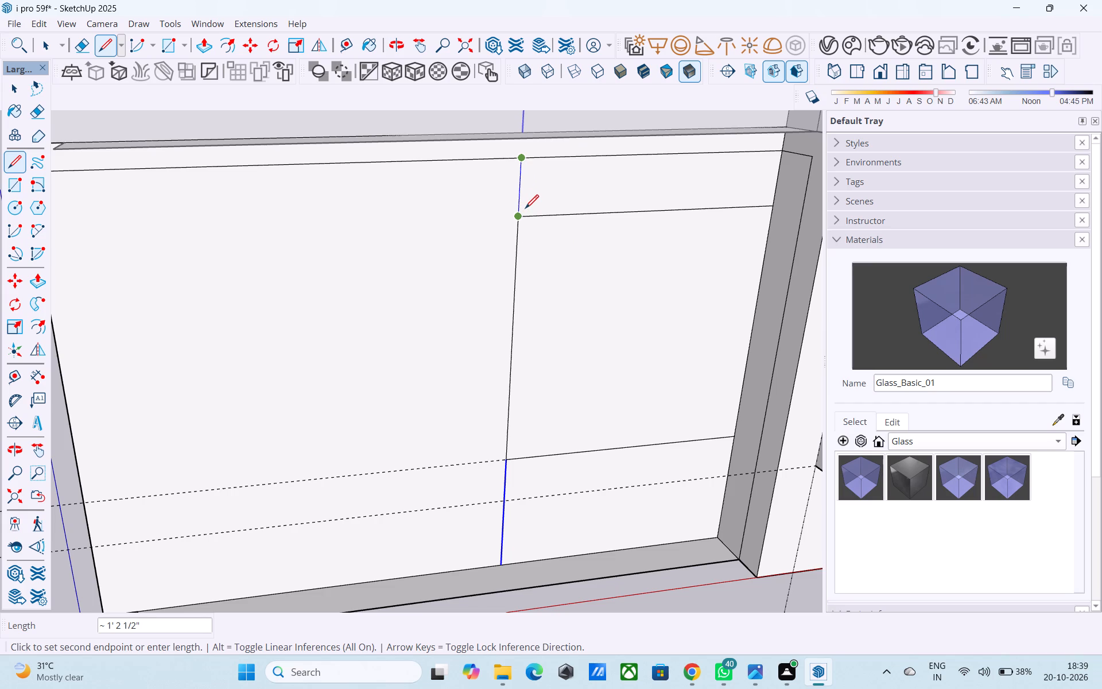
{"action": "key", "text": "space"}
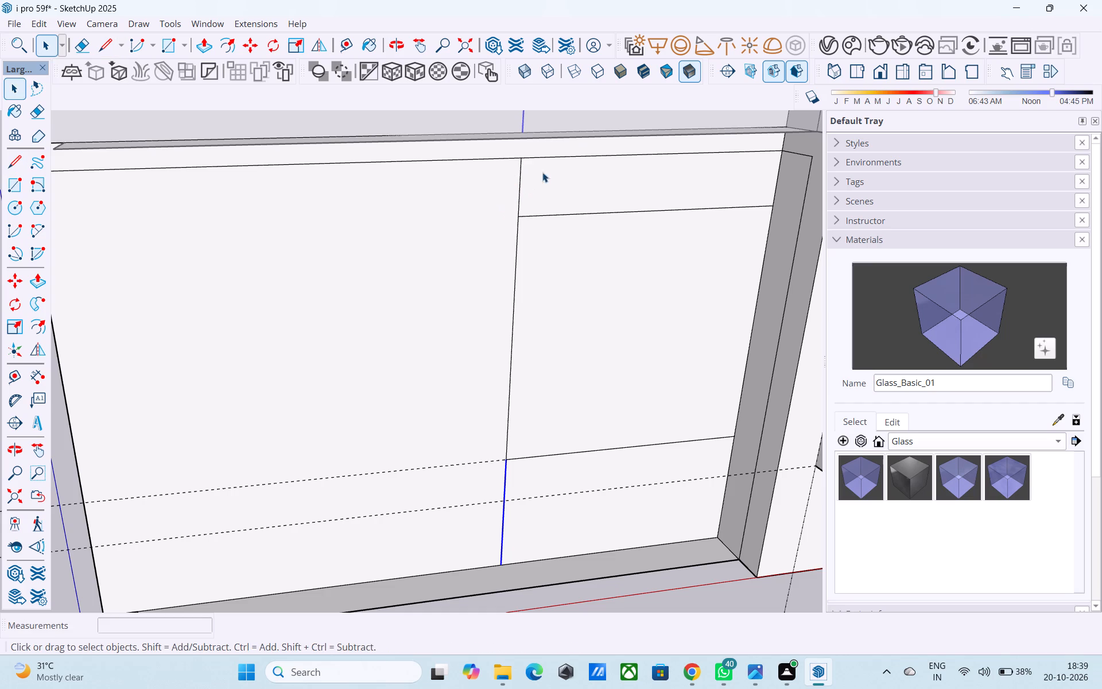
Copy the recessed wall's top edge between the dividing line and the side reveal 2' downward.
{"action": "left_click", "coordinate": [553, 156]}
{"action": "left_click", "coordinate": [554, 157]}
{"action": "left_click", "coordinate": [554, 158]}
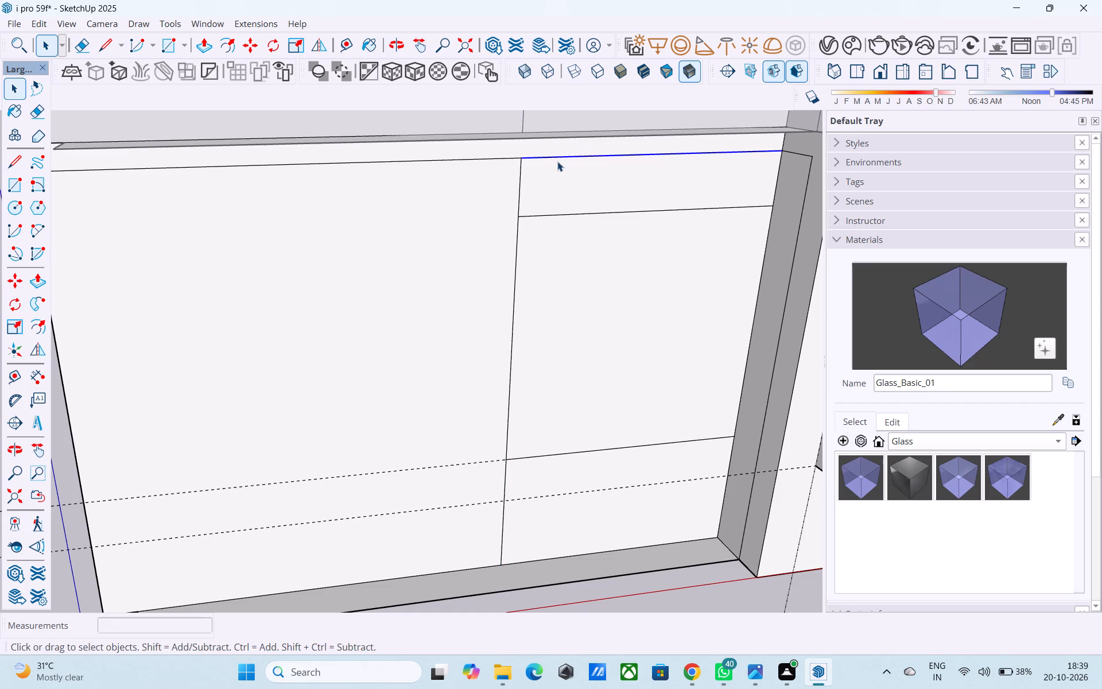
{"action": "key", "text": "m"}
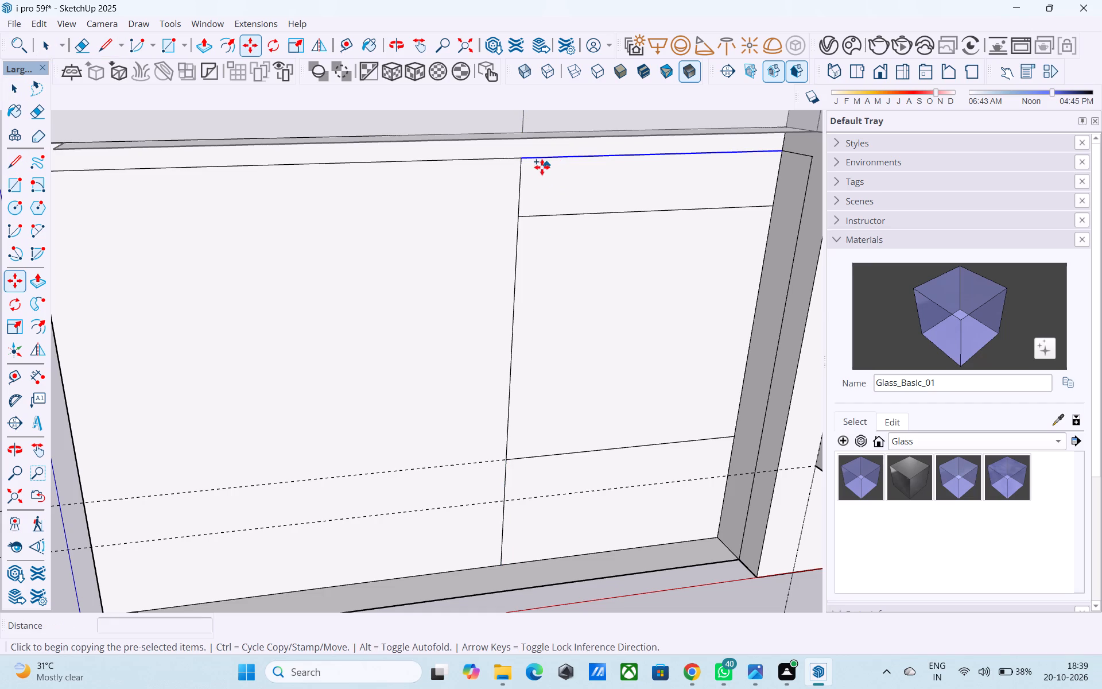
{"action": "left_click", "coordinate": [525, 165]}
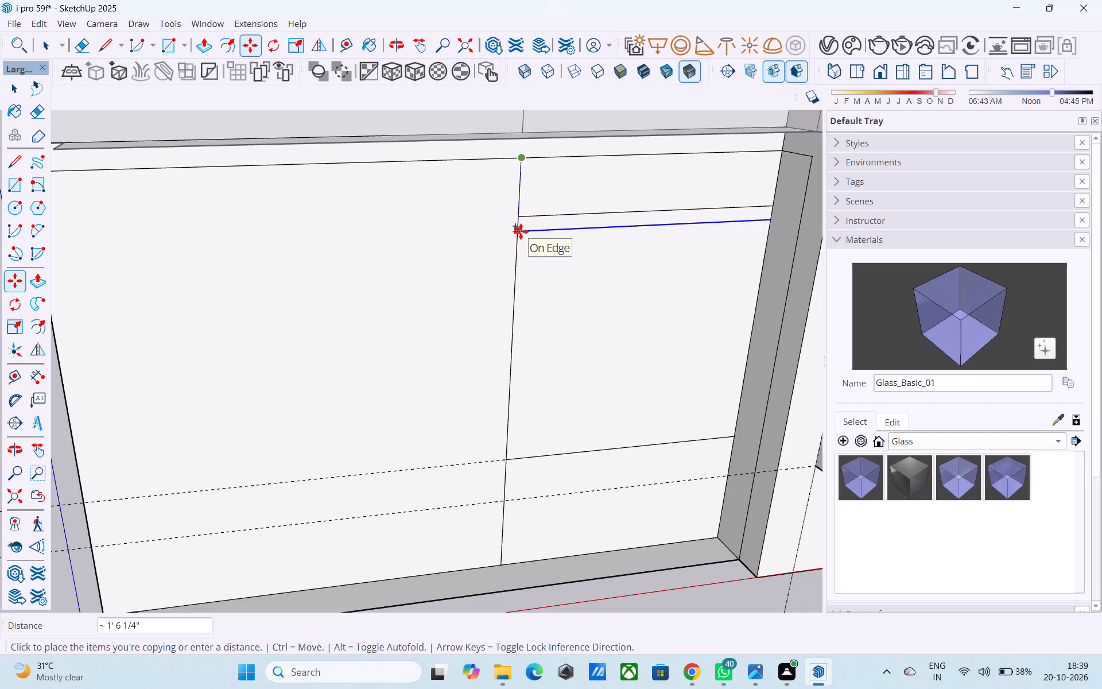
{"action": "key", "text": "2"}
{"action": "key", "text": "apostrophe"}
{"action": "key", "text": "Return"}
{"action": "key", "text": "space"}
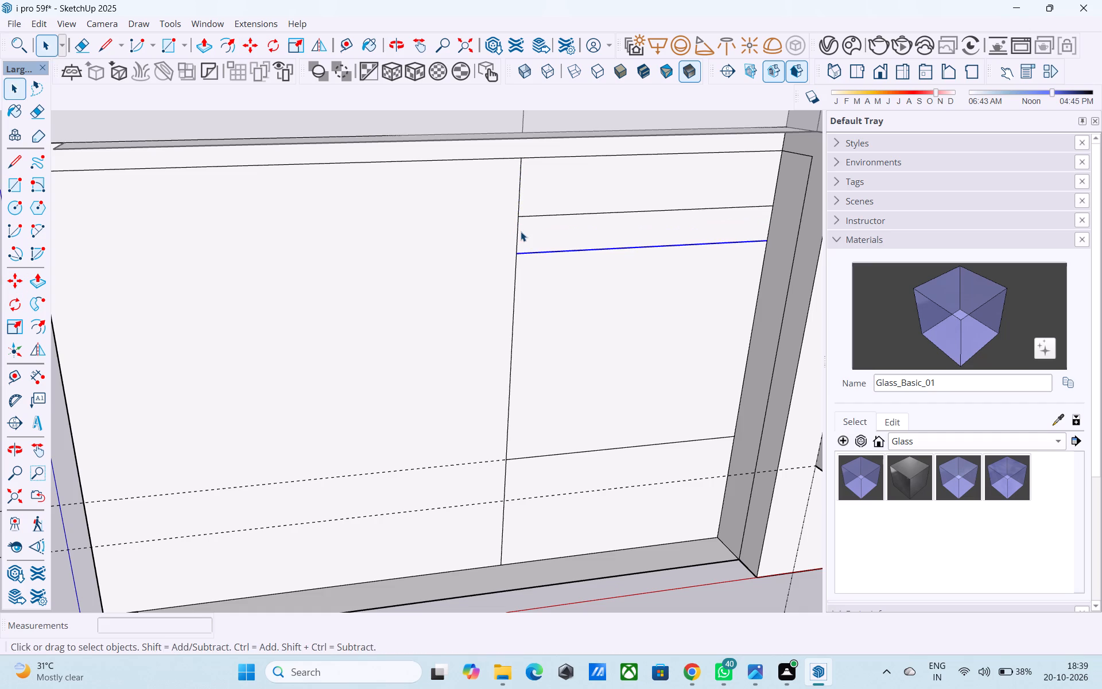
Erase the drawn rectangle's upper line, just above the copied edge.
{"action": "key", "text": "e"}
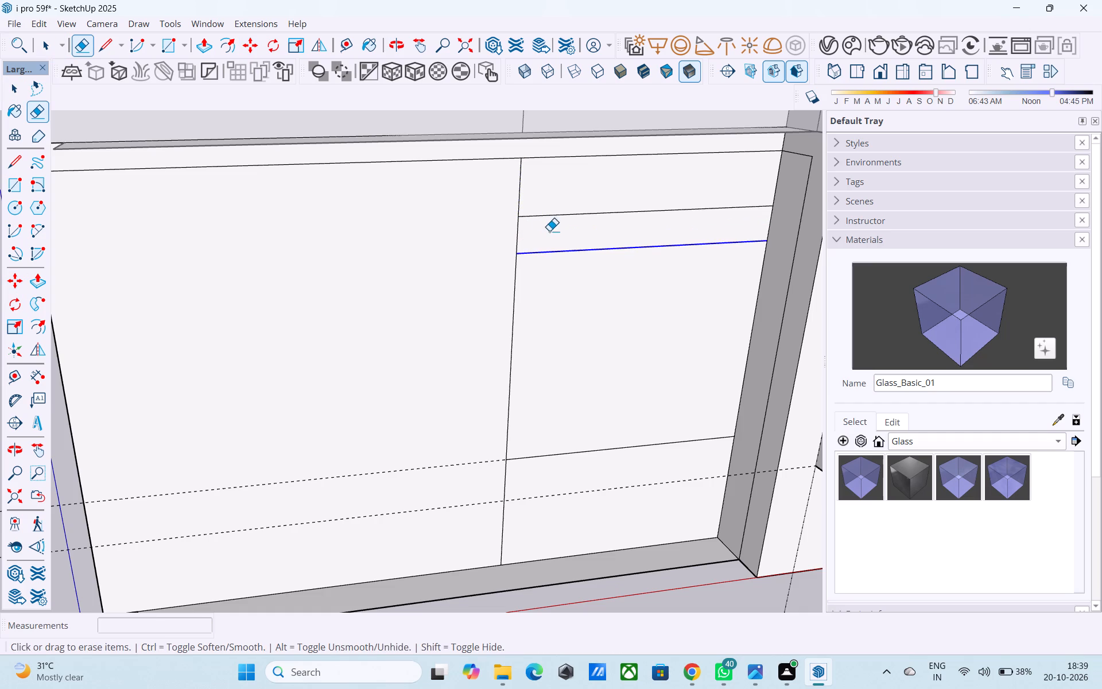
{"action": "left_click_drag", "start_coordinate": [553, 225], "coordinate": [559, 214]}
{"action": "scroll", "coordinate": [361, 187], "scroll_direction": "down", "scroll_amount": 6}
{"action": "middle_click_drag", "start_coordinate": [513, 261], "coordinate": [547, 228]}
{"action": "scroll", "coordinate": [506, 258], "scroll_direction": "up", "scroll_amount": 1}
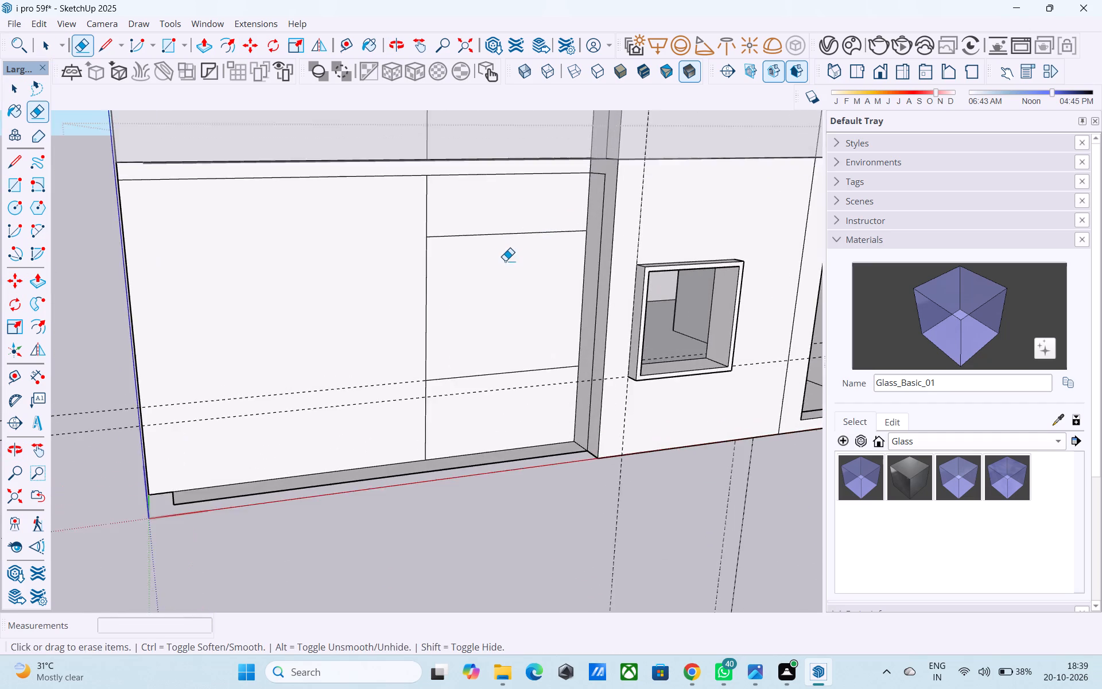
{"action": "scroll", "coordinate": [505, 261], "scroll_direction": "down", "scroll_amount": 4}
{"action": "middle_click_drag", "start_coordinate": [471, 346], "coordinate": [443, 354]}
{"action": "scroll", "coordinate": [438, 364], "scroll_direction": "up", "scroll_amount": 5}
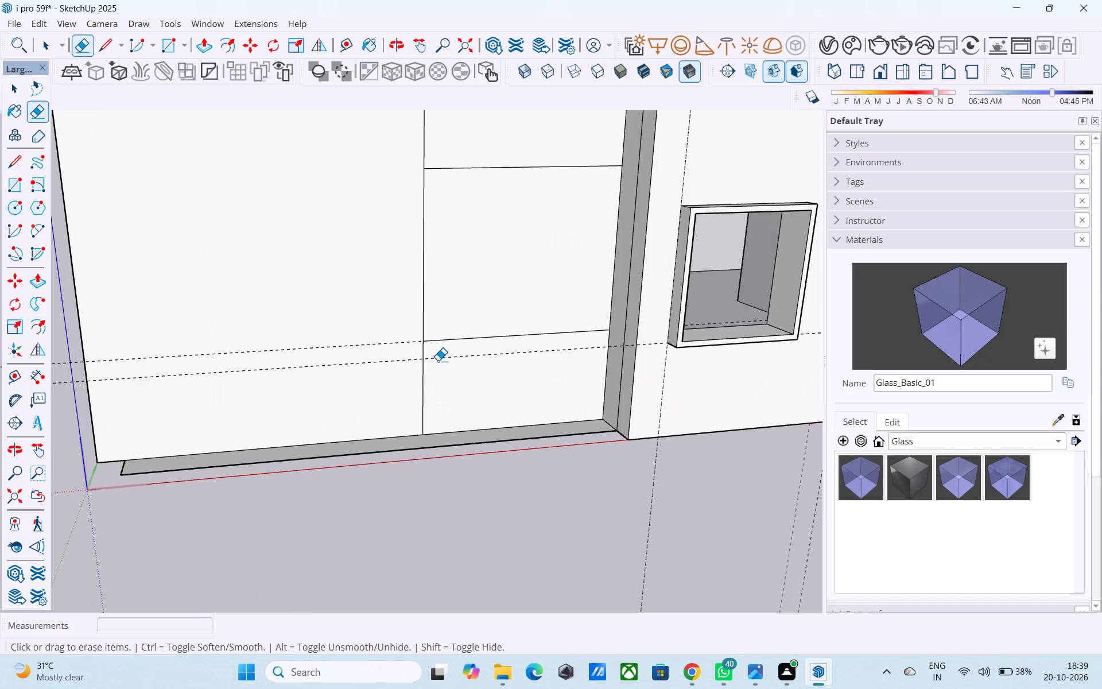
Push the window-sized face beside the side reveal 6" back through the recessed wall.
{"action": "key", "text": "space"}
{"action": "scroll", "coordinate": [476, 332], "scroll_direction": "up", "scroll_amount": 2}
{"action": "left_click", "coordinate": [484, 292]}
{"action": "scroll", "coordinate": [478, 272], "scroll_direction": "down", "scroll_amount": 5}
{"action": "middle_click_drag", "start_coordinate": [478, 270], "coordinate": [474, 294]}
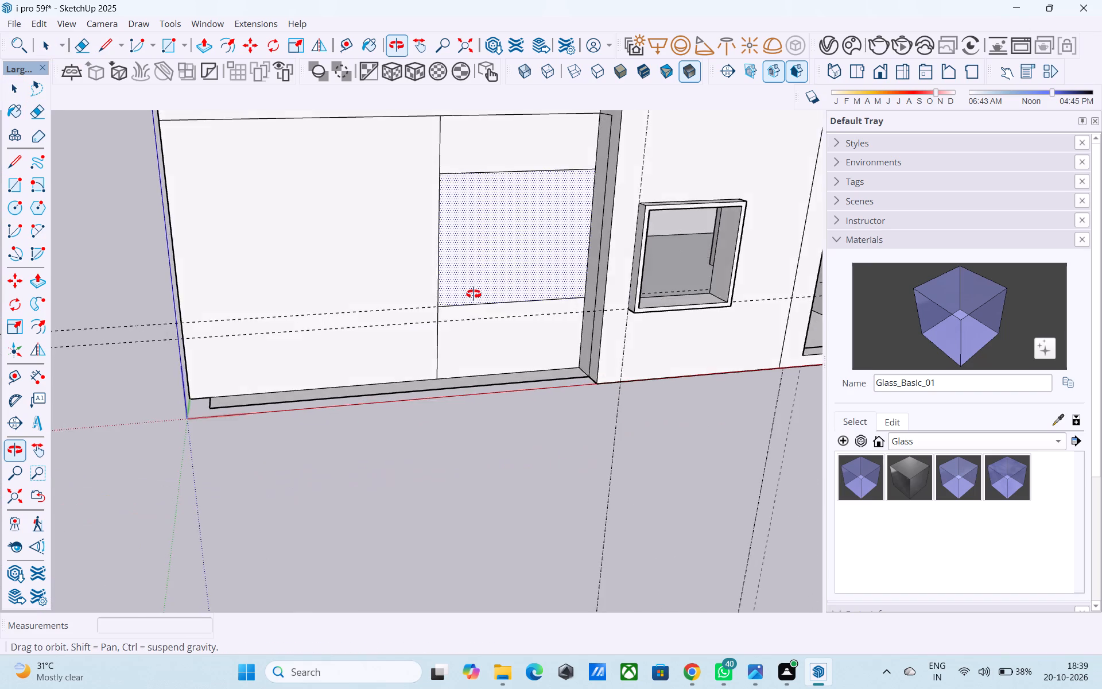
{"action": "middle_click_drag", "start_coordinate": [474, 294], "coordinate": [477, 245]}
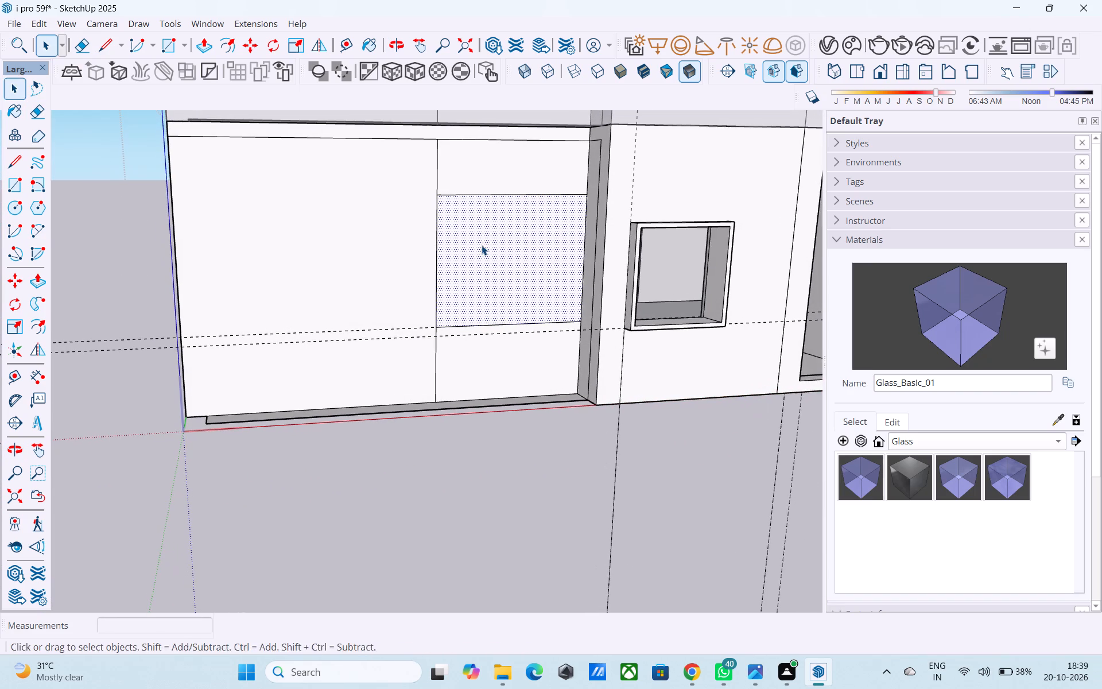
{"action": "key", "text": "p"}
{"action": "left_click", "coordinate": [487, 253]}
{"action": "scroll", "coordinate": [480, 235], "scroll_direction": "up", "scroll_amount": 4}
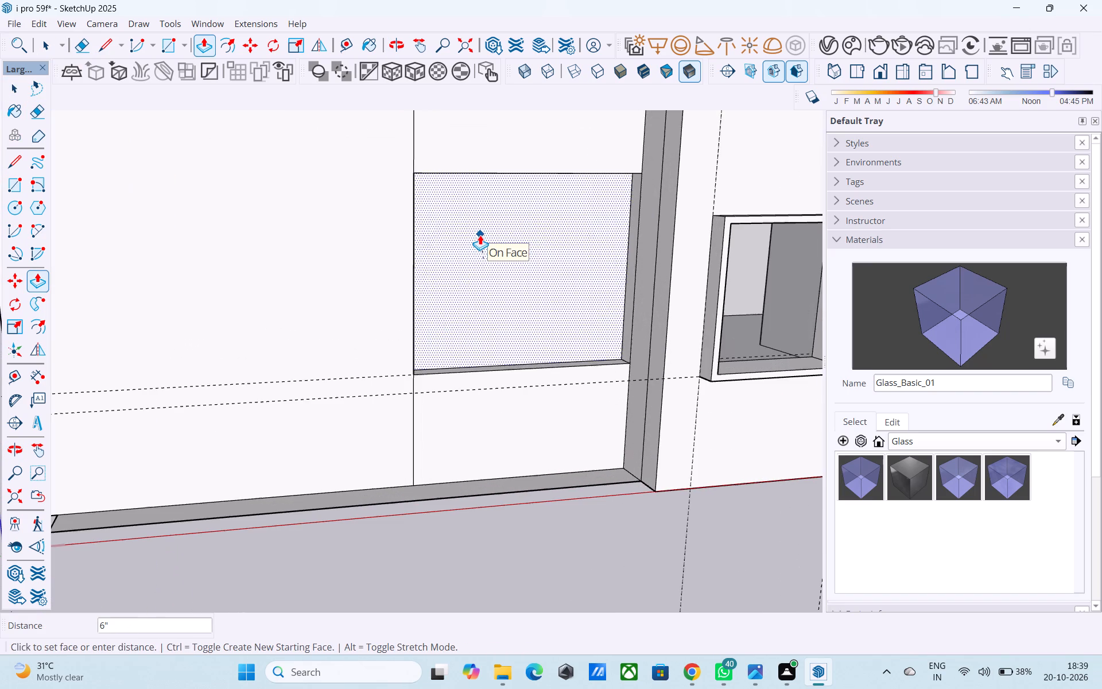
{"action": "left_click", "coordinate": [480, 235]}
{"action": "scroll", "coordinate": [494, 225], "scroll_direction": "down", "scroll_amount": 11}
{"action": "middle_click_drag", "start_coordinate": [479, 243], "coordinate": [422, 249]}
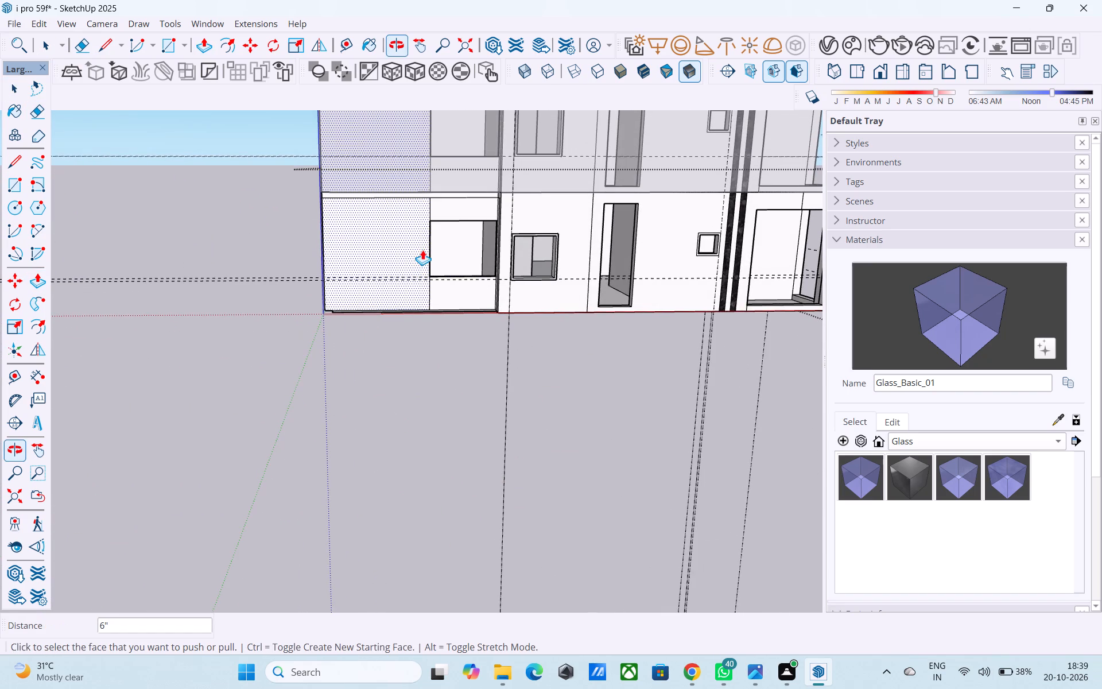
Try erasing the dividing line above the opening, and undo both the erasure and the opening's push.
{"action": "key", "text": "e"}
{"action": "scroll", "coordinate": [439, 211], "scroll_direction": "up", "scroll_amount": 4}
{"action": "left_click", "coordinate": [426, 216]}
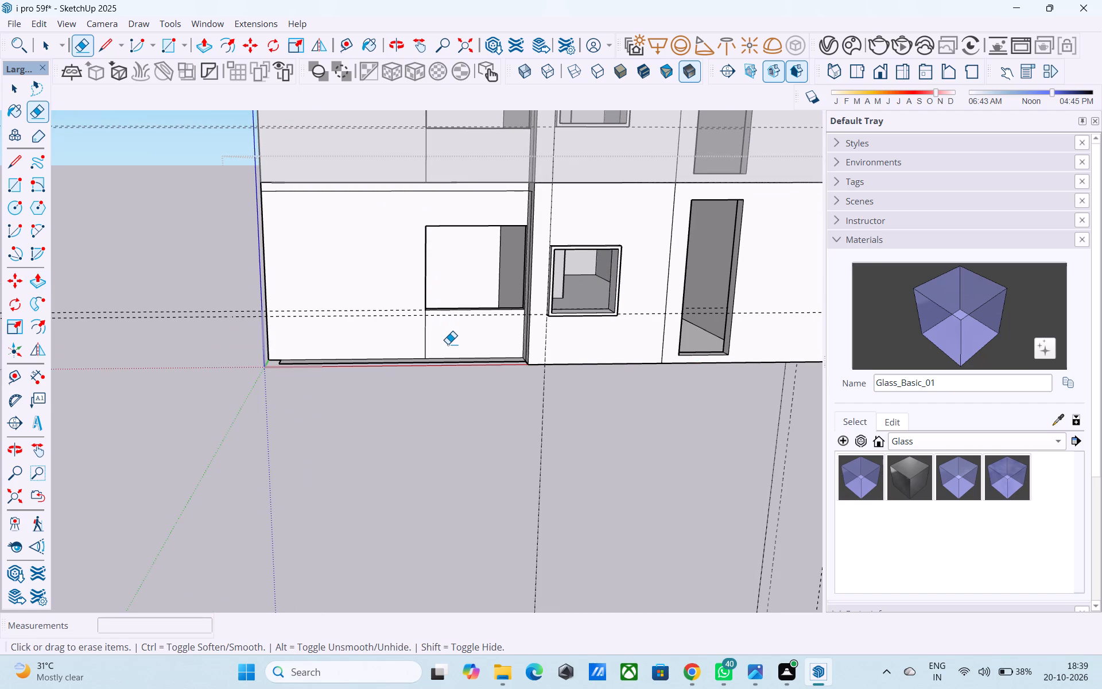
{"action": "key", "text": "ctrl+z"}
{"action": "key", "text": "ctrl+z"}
Erase the sill line between the dividing line and the side reveal, together with the horizontal guides crossing it.
{"action": "key", "text": "space"}
{"action": "middle_click_drag", "start_coordinate": [450, 319], "coordinate": [460, 308]}
{"action": "scroll", "coordinate": [456, 308], "scroll_direction": "up", "scroll_amount": 5}
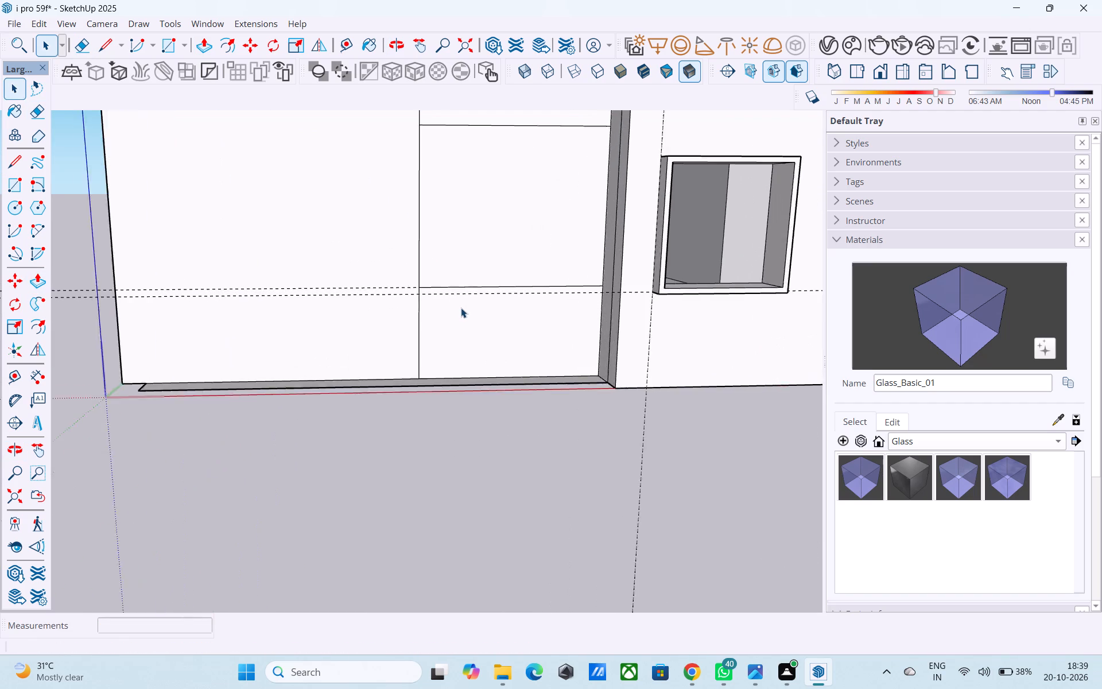
{"action": "scroll", "coordinate": [461, 308], "scroll_direction": "up", "scroll_amount": 2}
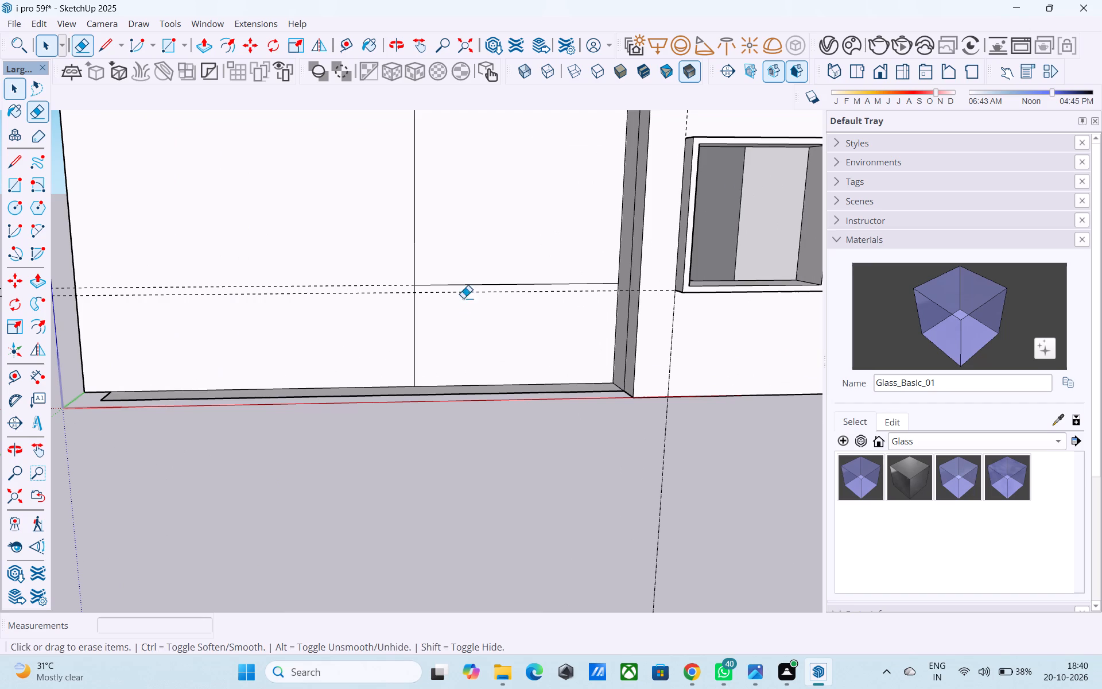
{"action": "key", "text": "e"}
{"action": "left_click_drag", "start_coordinate": [474, 274], "coordinate": [477, 298]}
{"action": "scroll", "coordinate": [477, 299], "scroll_direction": "down", "scroll_amount": 5}
Push the door-height face beside the side reveal through the recessed wall to cut a doorway.
{"action": "key", "text": "space"}
{"action": "left_click", "coordinate": [477, 299]}
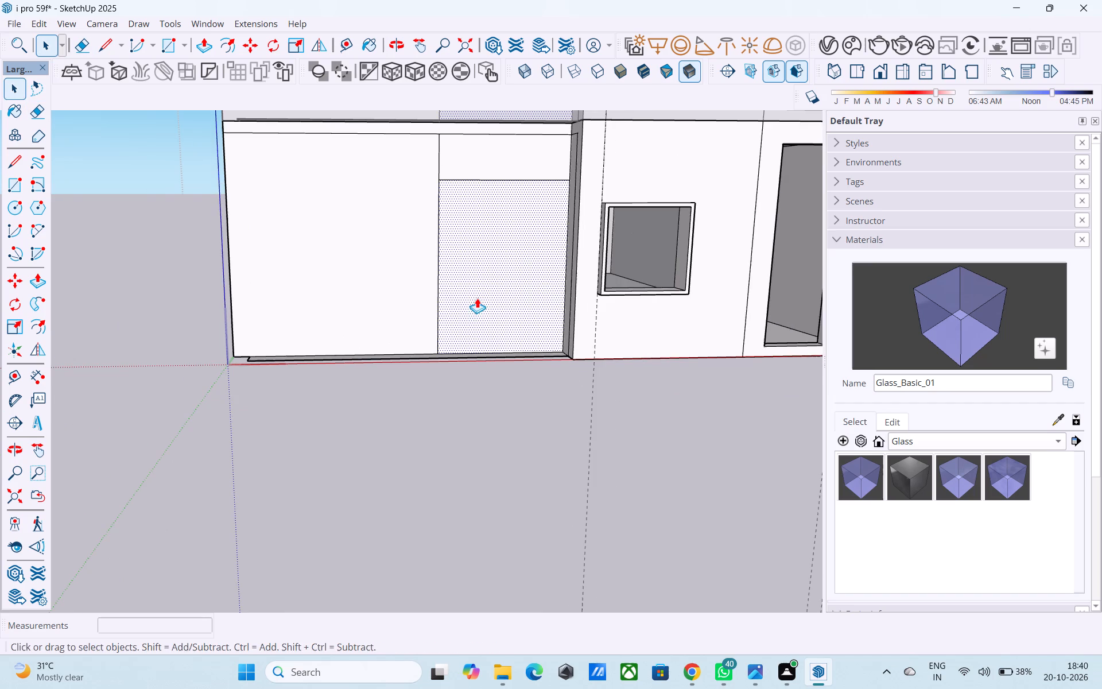
{"action": "key", "text": "p"}
{"action": "left_click", "coordinate": [477, 298]}
{"action": "left_click", "coordinate": [474, 279]}
{"action": "middle_click_drag", "start_coordinate": [469, 283], "coordinate": [416, 304]}
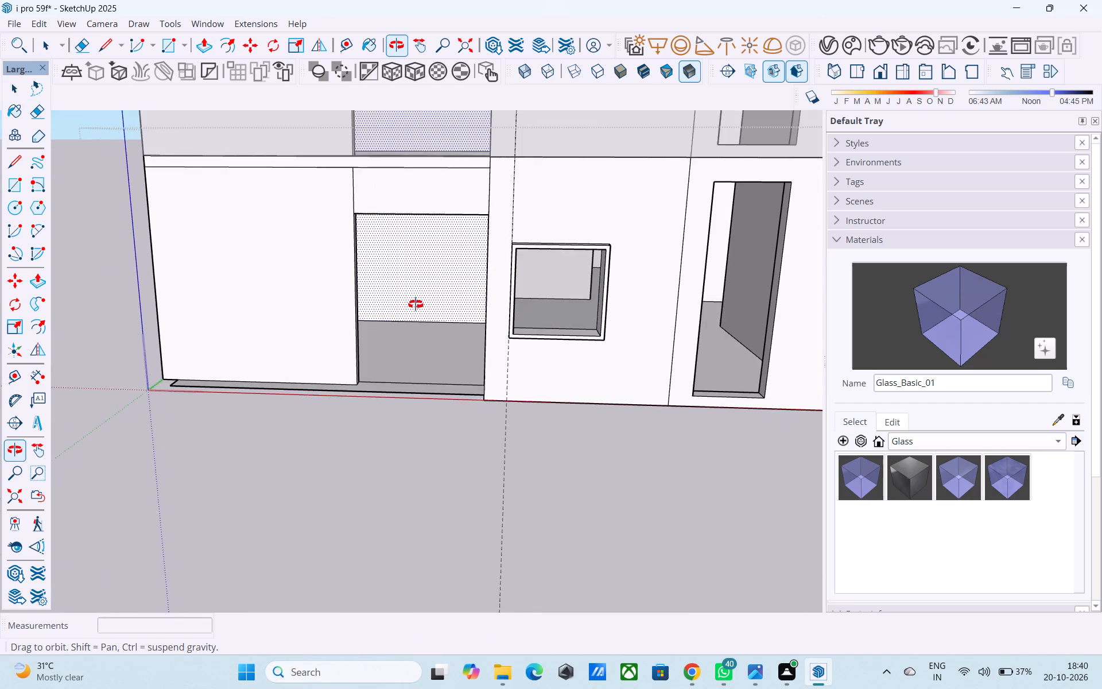
{"action": "middle_click_drag", "start_coordinate": [416, 304], "coordinate": [416, 300]}
{"action": "scroll", "coordinate": [424, 276], "scroll_direction": "down", "scroll_amount": 5}
{"action": "middle_click_drag", "start_coordinate": [403, 304], "coordinate": [335, 331]}
{"action": "scroll", "coordinate": [332, 332], "scroll_direction": "up", "scroll_amount": 9}
{"action": "key", "text": "space"}
Examine the end bay's new doorway, its jamb and the neighbouring framed window and tall opening.
{"action": "middle_click_drag", "start_coordinate": [337, 331], "coordinate": [383, 303]}
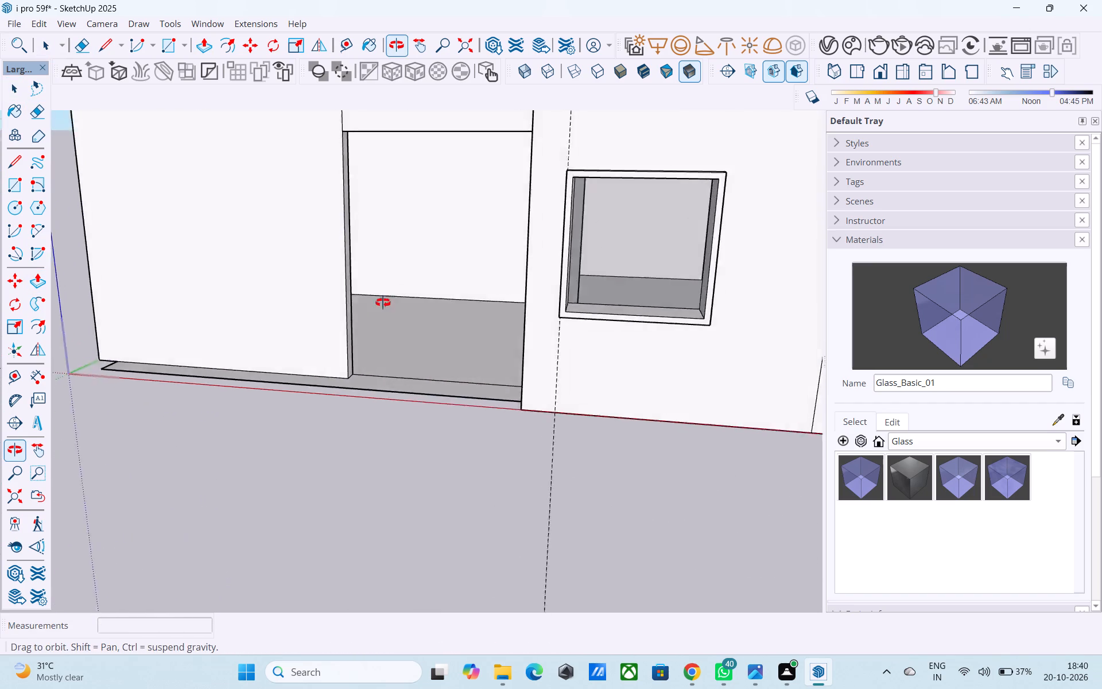
{"action": "middle_click_drag", "start_coordinate": [383, 303], "coordinate": [502, 272]}
{"action": "scroll", "coordinate": [544, 268], "scroll_direction": "down", "scroll_amount": 6}
{"action": "middle_click_drag", "start_coordinate": [551, 282], "coordinate": [321, 307]}
{"action": "scroll", "coordinate": [172, 289], "scroll_direction": "up", "scroll_amount": 6}
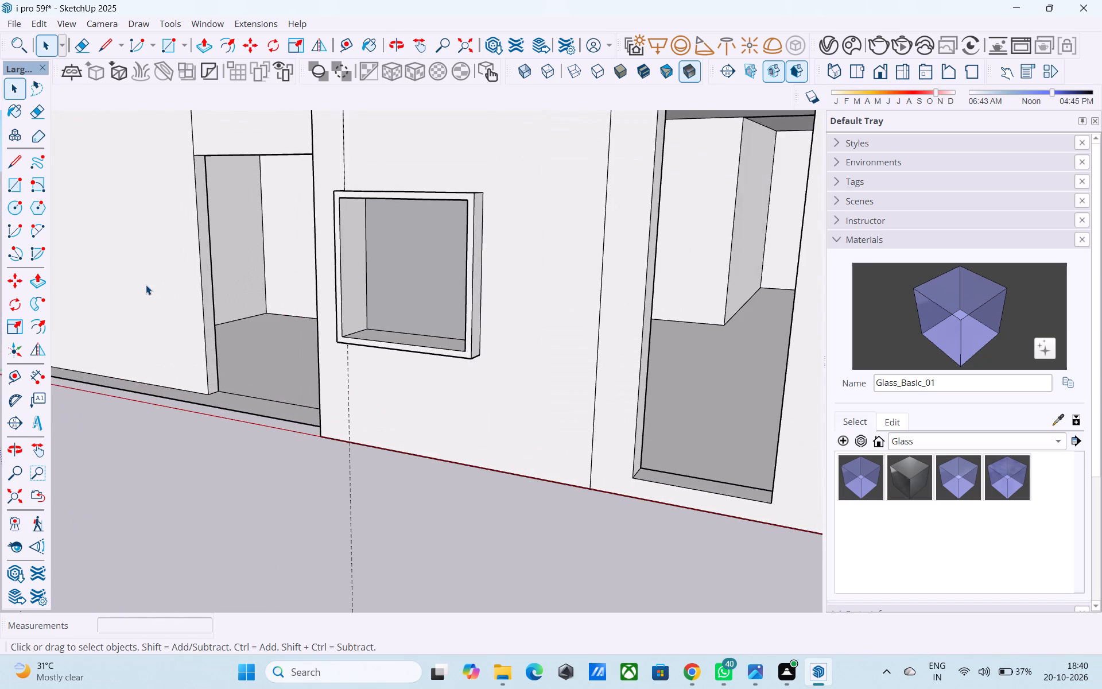
{"action": "scroll", "coordinate": [143, 280], "scroll_direction": "up", "scroll_amount": 4}
{"action": "middle_click_drag", "start_coordinate": [145, 320], "coordinate": [261, 318]}
{"action": "scroll", "coordinate": [264, 317], "scroll_direction": "up", "scroll_amount": 7}
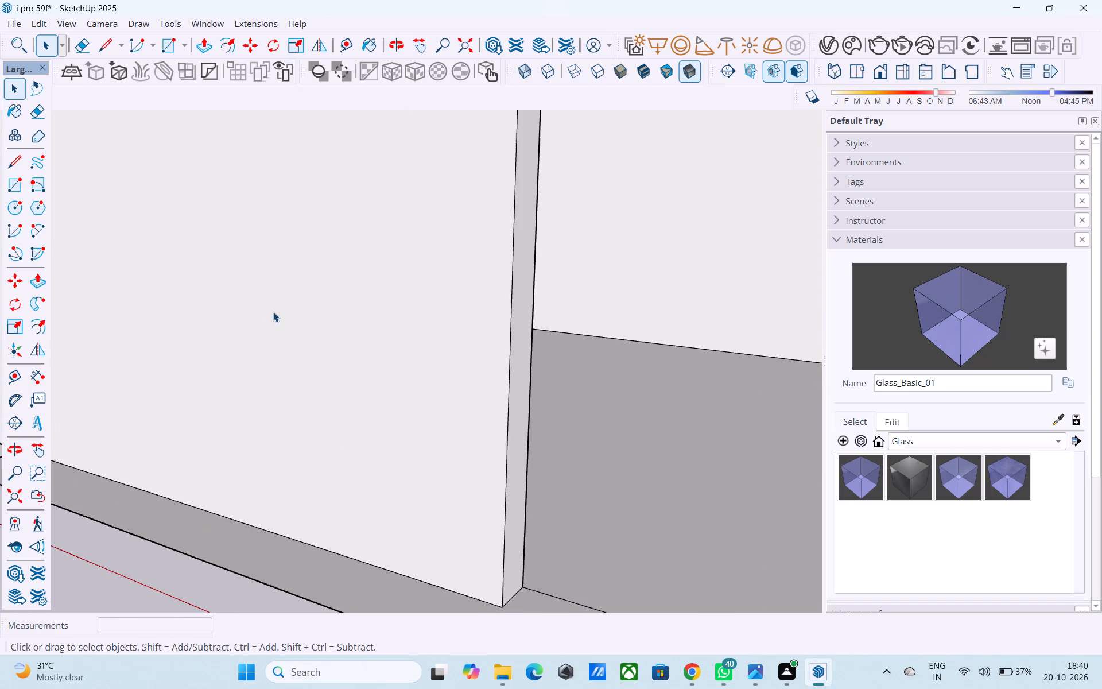
{"action": "middle_click_drag", "start_coordinate": [273, 312], "coordinate": [165, 316]}
{"action": "middle_click_drag", "start_coordinate": [245, 305], "coordinate": [199, 301]}
{"action": "scroll", "coordinate": [195, 301], "scroll_direction": "up", "scroll_amount": 5}
{"action": "middle_click_drag", "start_coordinate": [202, 300], "coordinate": [105, 286]}
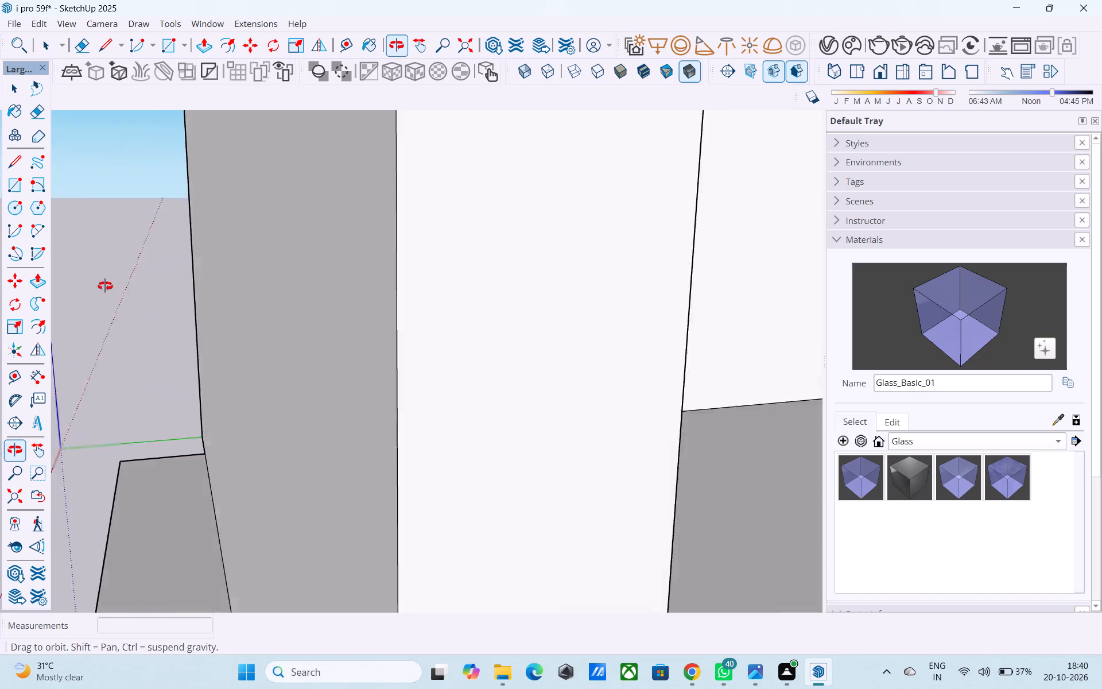
{"action": "middle_click_drag", "start_coordinate": [105, 286], "coordinate": [0, 273]}
Copy the doorway jamb's inner vertical edge 6" along the interior wall face.
{"action": "middle_click_drag", "start_coordinate": [397, 268], "coordinate": [693, 257]}
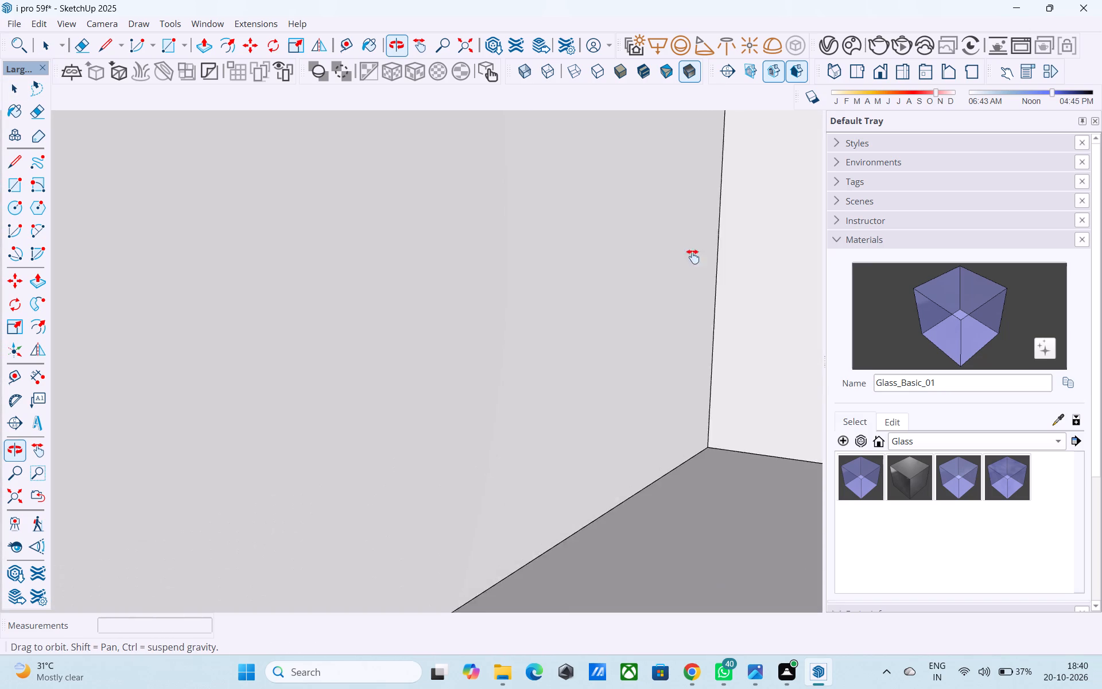
{"action": "middle_click_drag", "start_coordinate": [693, 257], "coordinate": [699, 256]}
{"action": "middle_click_drag", "start_coordinate": [464, 349], "coordinate": [576, 256], "text": "shift"}
{"action": "middle_click_drag", "start_coordinate": [380, 351], "coordinate": [434, 268], "text": "shift"}
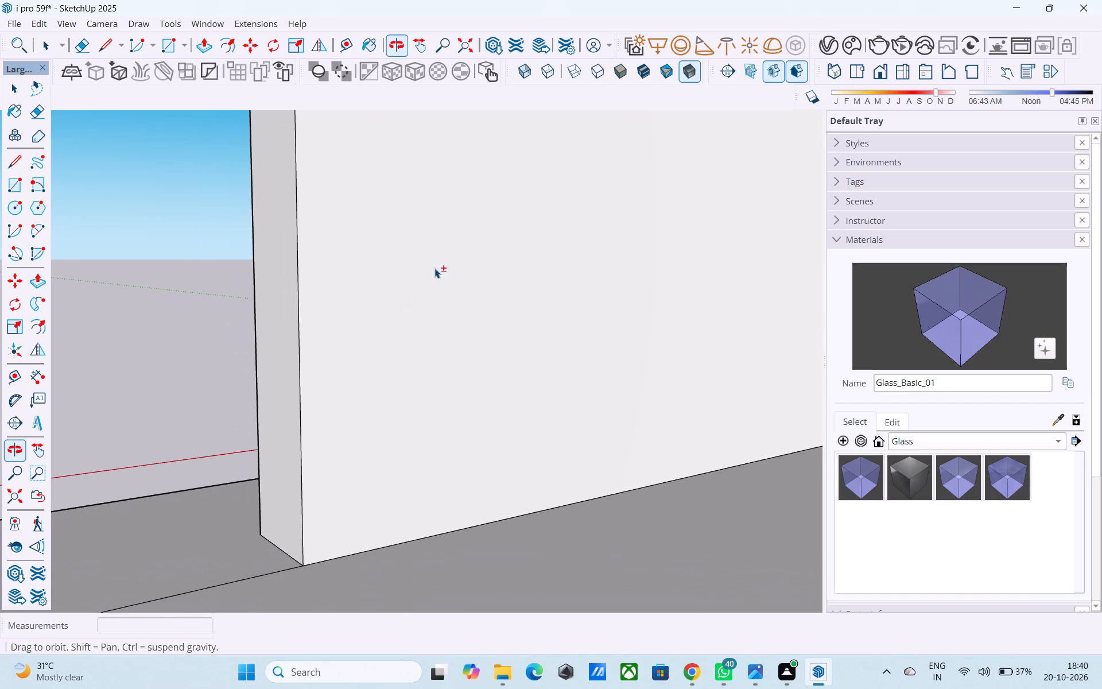
{"action": "middle_click_drag", "start_coordinate": [434, 268], "coordinate": [435, 268], "text": "shift"}
{"action": "left_click", "coordinate": [298, 423]}
{"action": "double_click", "coordinate": [303, 433]}
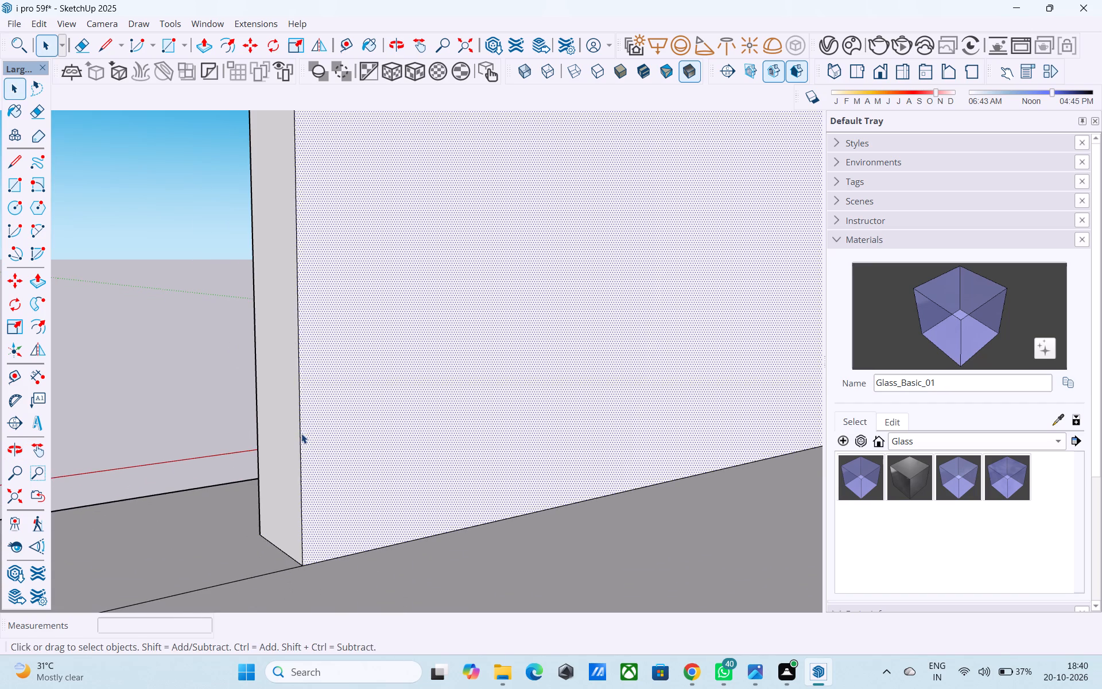
{"action": "left_click", "coordinate": [297, 487]}
{"action": "left_click", "coordinate": [301, 495]}
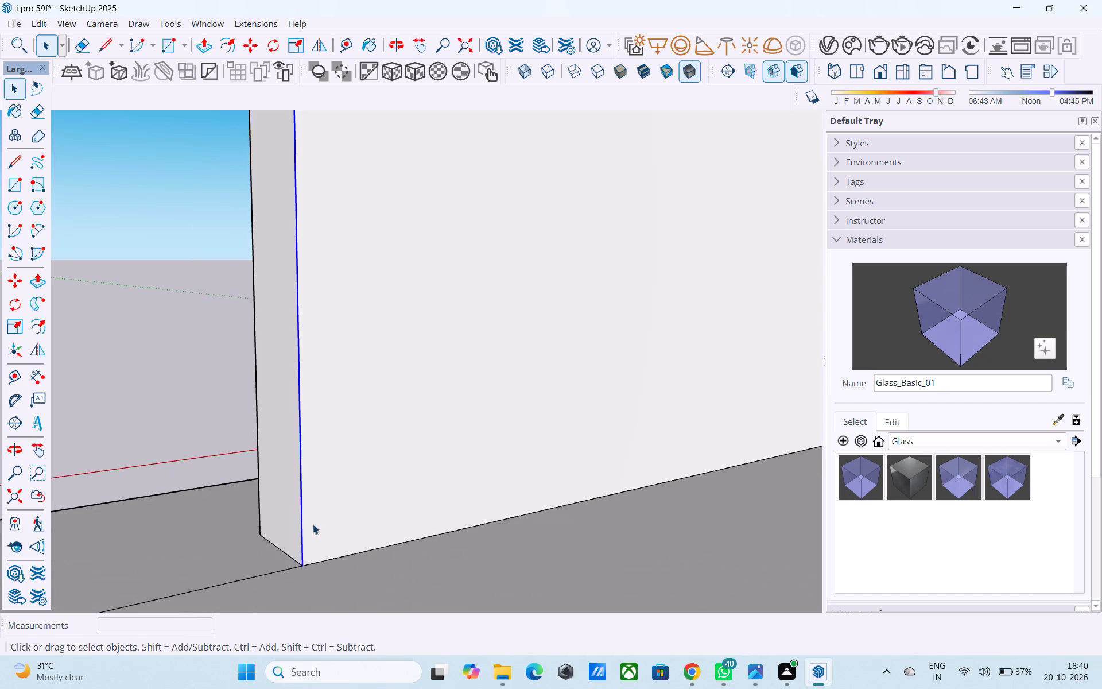
{"action": "key", "text": "m"}
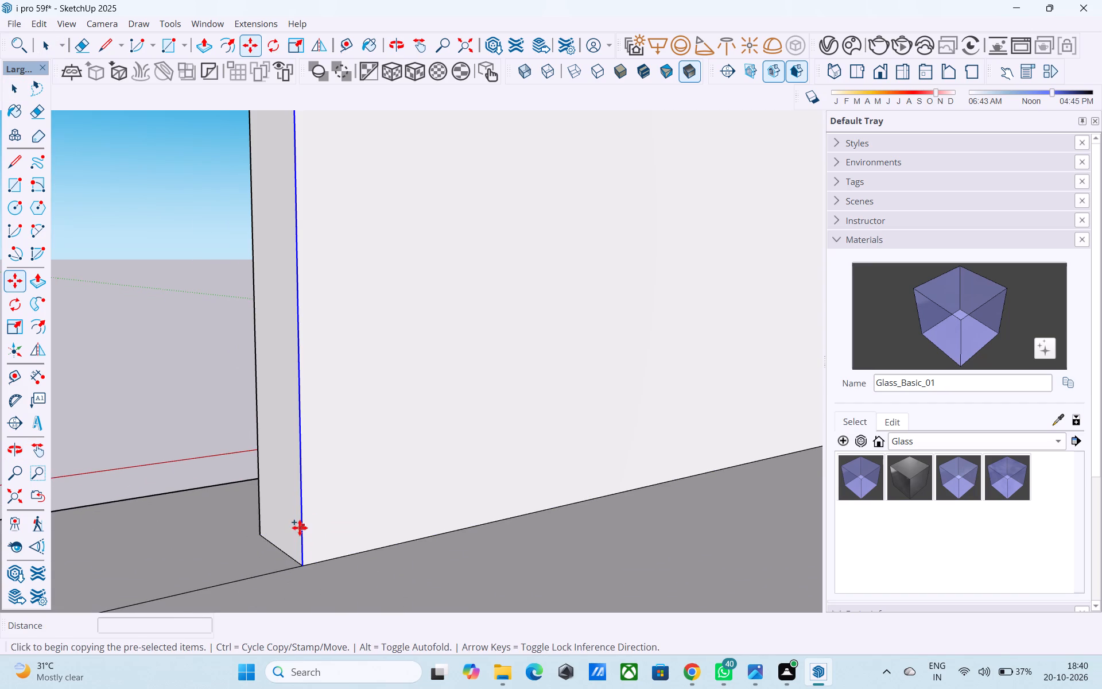
{"action": "left_click", "coordinate": [305, 559]}
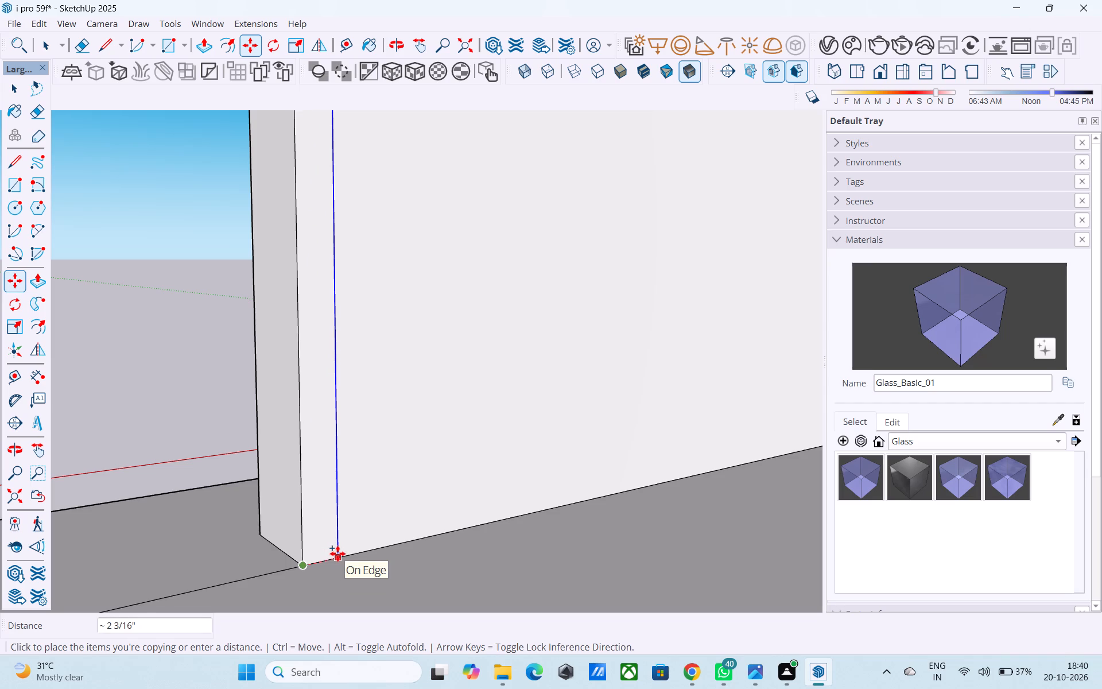
{"action": "key", "text": "6"}
{"action": "key", "text": "shift+quotedbl"}
{"action": "key", "text": "Return"}
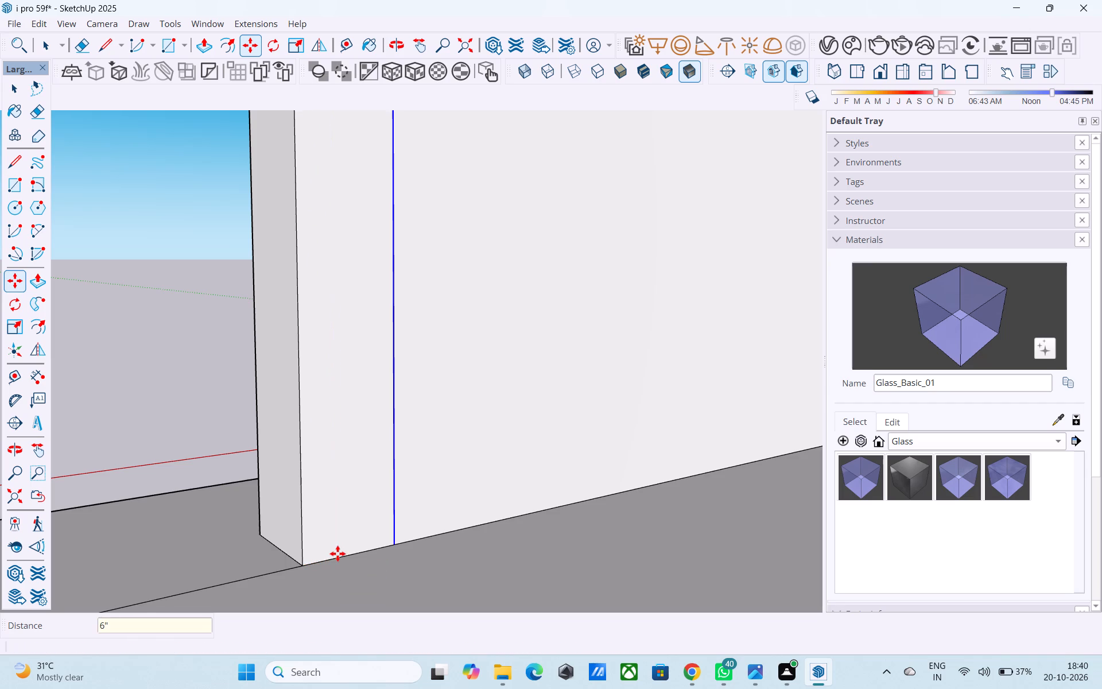
{"action": "key", "text": "space"}
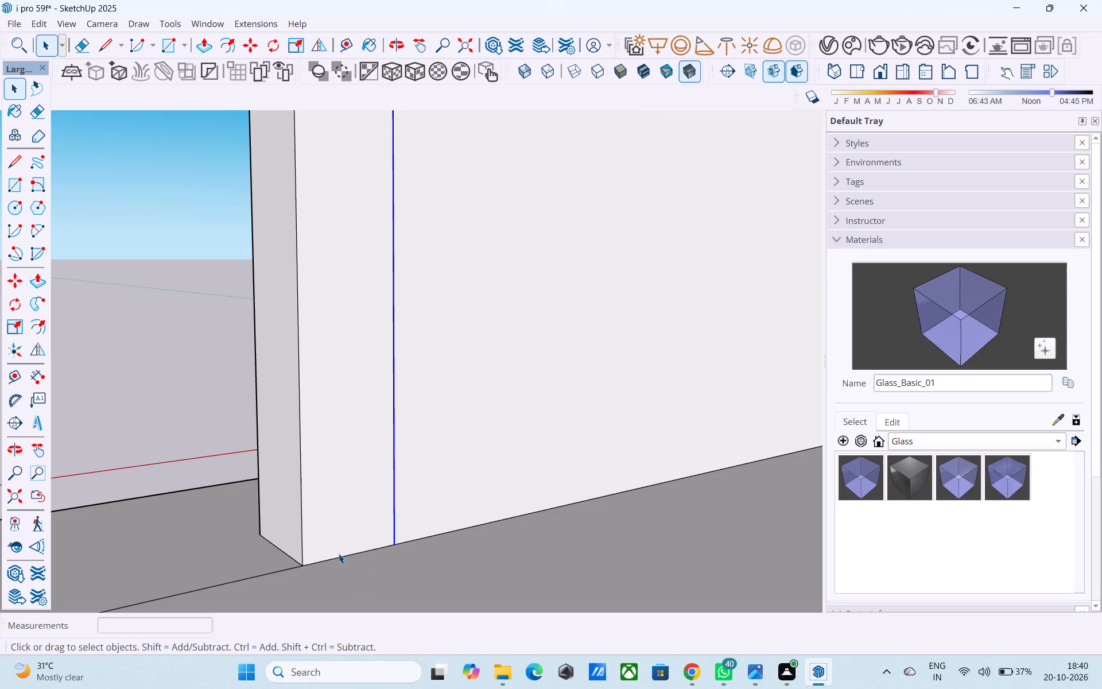
Draw lines from the doorway's inner upper corner and from the copied edge's upper end to the wall's top edge.
{"action": "left_click", "coordinate": [354, 461]}
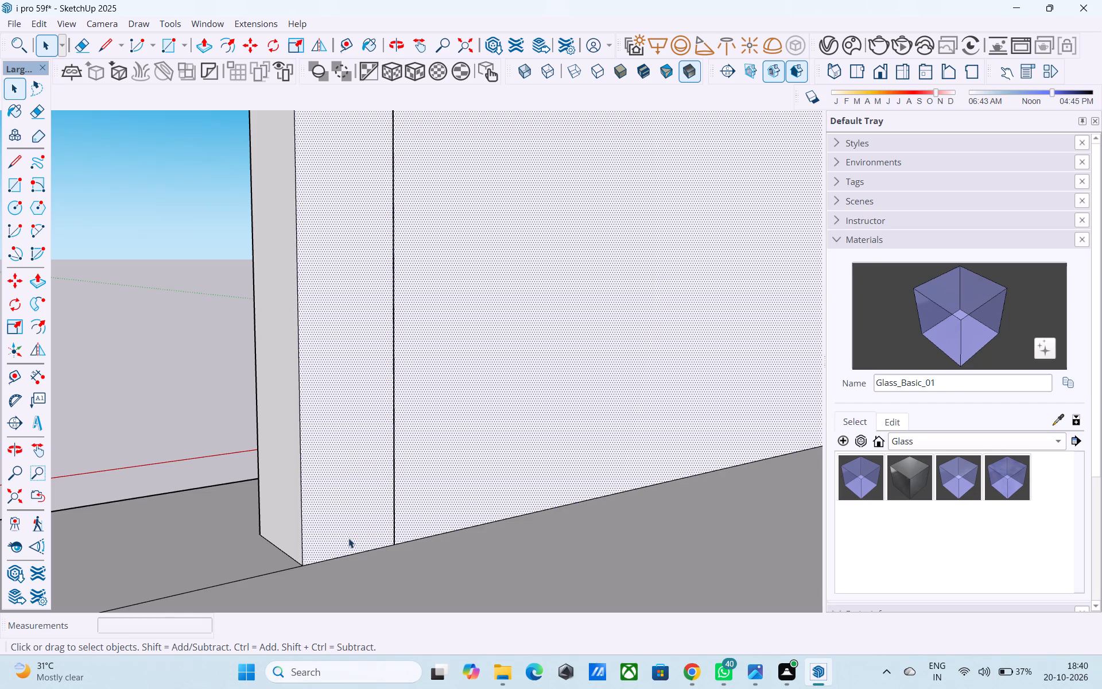
{"action": "left_click", "coordinate": [13, 548]}
{"action": "left_click_drag", "start_coordinate": [459, 493], "coordinate": [451, 101]}
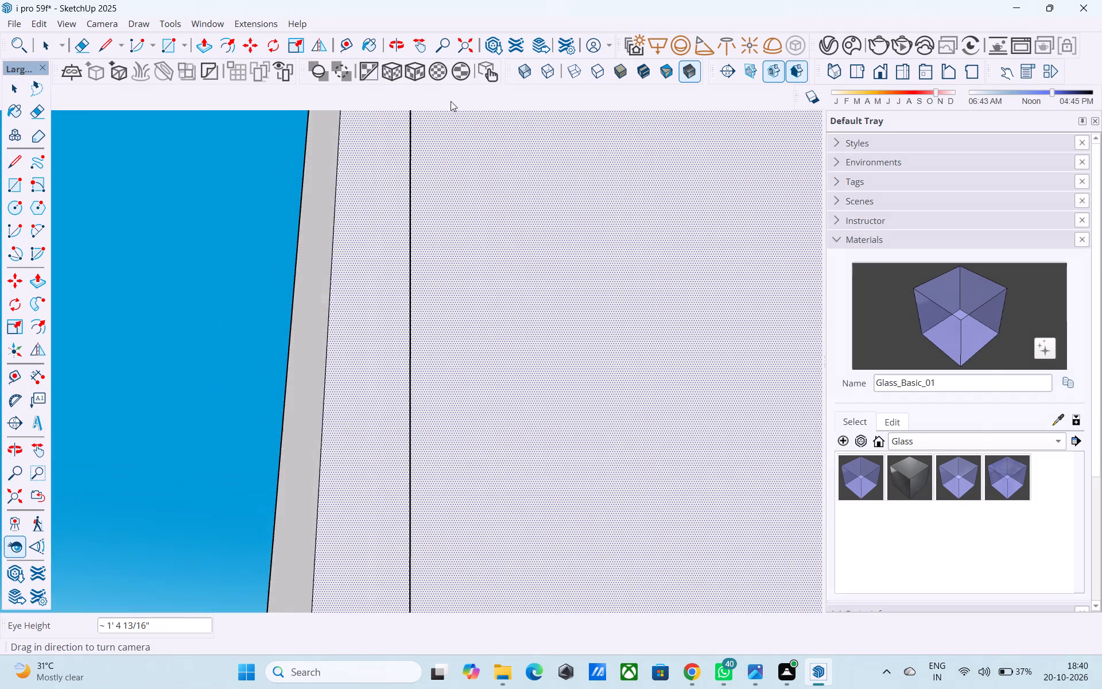
{"action": "left_click_drag", "start_coordinate": [451, 101], "coordinate": [452, 95]}
{"action": "left_click_drag", "start_coordinate": [387, 307], "coordinate": [335, 69]}
{"action": "left_click_drag", "start_coordinate": [400, 273], "coordinate": [261, 204]}
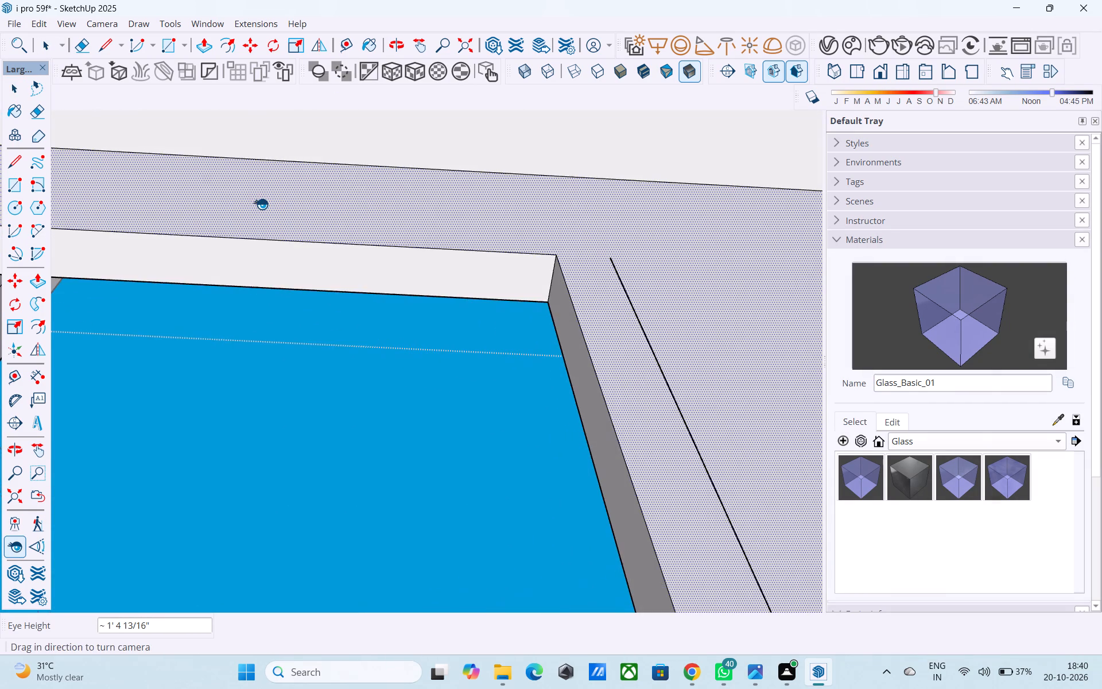
{"action": "left_click_drag", "start_coordinate": [261, 204], "coordinate": [262, 205]}
{"action": "left_click", "coordinate": [262, 205]}
{"action": "key", "text": "l"}
{"action": "left_click", "coordinate": [549, 254]}
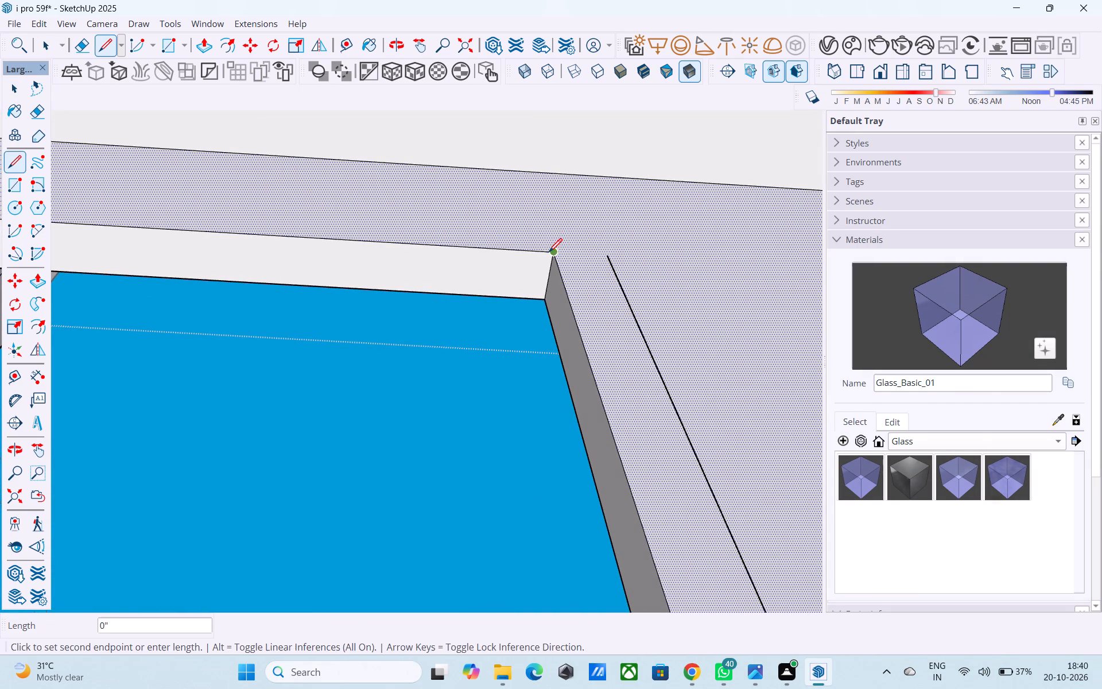
{"action": "left_click", "coordinate": [530, 171]}
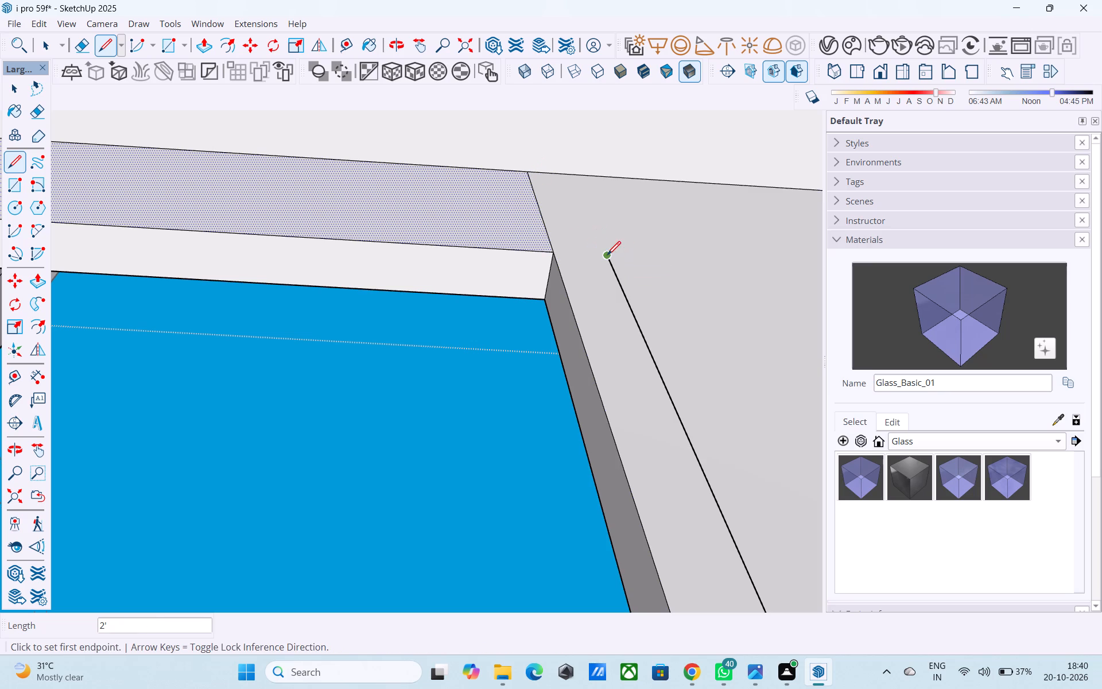
{"action": "left_click", "coordinate": [607, 256]}
{"action": "left_click", "coordinate": [576, 169]}
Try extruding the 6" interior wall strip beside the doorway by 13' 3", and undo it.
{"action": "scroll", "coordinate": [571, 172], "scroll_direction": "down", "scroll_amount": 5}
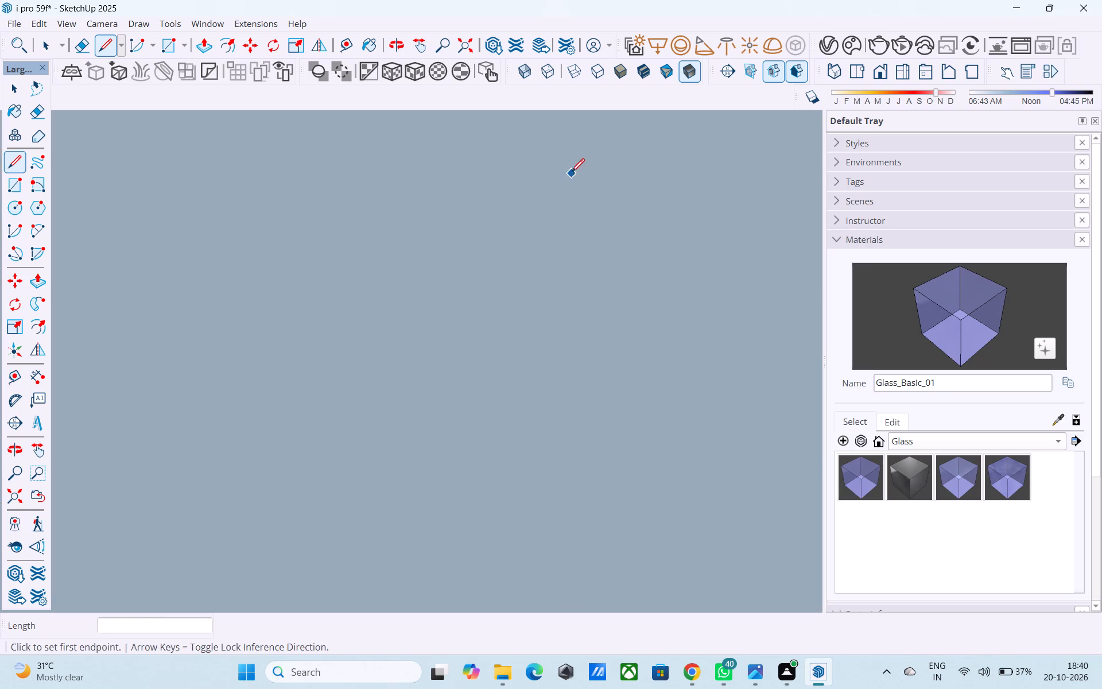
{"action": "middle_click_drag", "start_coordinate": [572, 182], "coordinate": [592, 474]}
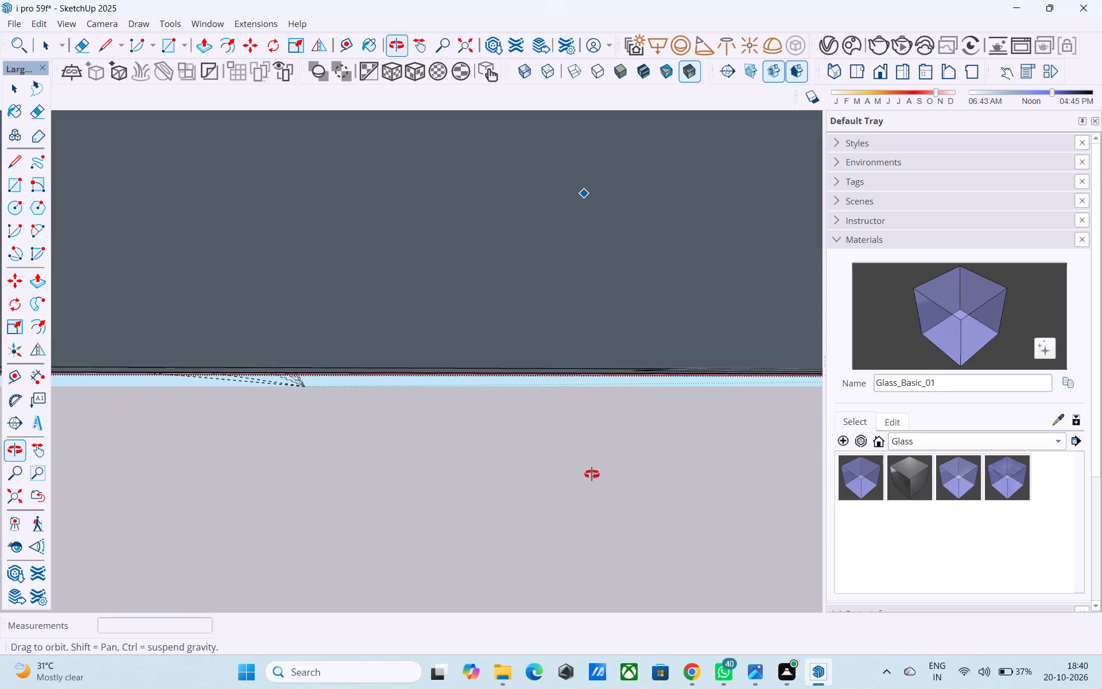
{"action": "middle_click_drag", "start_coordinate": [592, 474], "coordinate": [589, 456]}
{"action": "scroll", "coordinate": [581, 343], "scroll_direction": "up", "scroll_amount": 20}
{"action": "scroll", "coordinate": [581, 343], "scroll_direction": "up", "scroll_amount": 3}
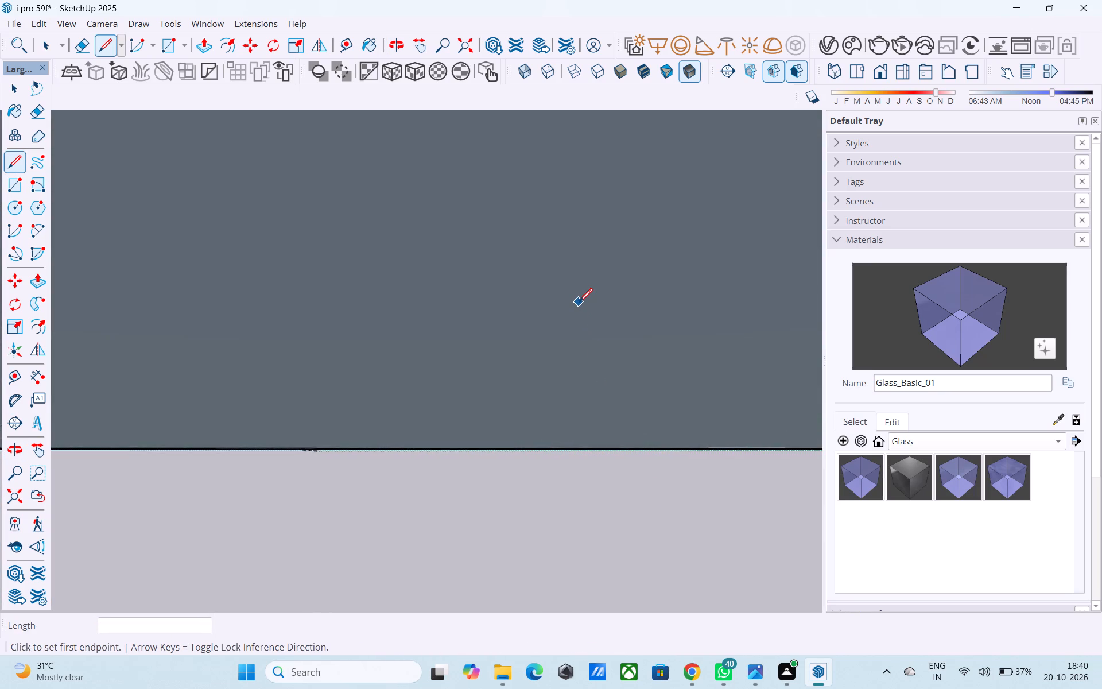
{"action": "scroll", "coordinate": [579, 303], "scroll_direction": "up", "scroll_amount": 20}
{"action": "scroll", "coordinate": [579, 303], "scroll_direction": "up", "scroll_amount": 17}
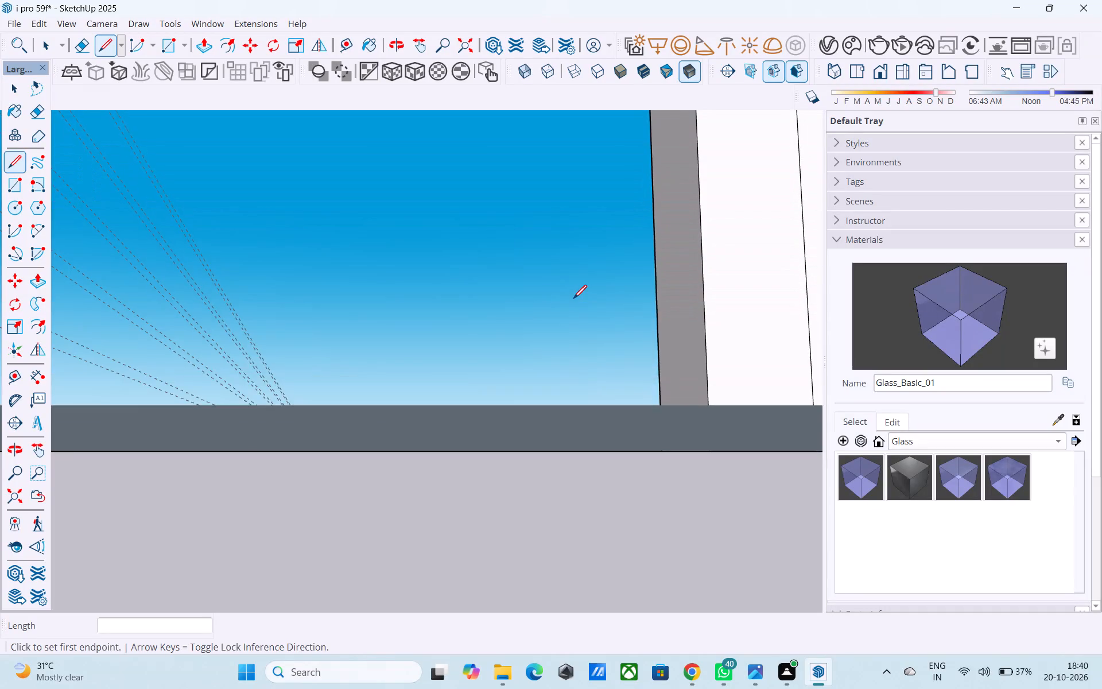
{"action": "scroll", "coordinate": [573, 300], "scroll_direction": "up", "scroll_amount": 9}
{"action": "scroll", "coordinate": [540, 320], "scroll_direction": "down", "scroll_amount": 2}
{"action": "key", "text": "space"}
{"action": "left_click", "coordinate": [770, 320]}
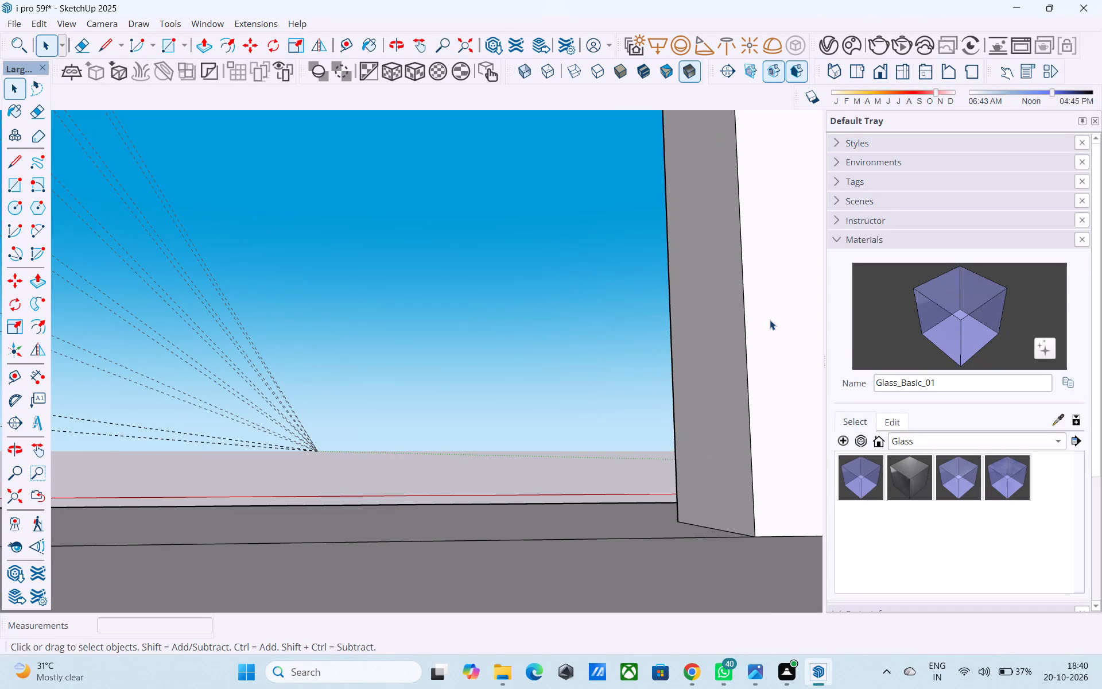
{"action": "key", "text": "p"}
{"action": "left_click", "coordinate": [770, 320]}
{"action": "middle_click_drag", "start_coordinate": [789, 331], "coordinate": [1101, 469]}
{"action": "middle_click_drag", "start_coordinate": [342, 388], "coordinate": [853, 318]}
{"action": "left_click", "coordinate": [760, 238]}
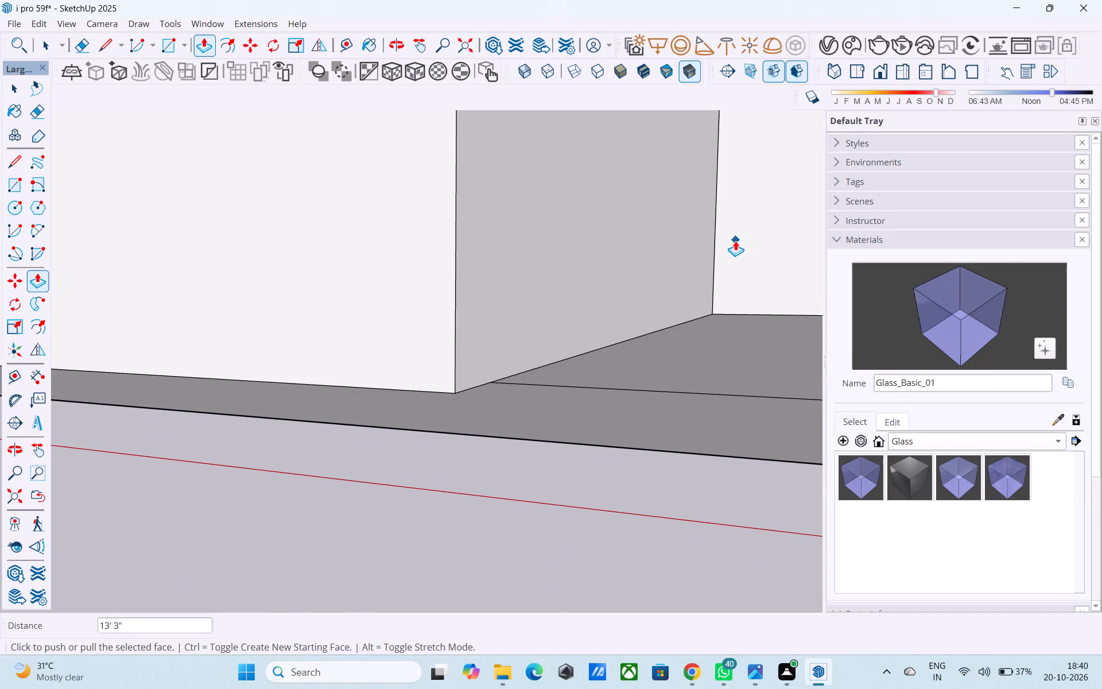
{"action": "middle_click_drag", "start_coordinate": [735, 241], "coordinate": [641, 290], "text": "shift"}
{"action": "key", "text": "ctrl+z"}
Extrude the 6" interior wall strip beside the doorway 4' into the room to form a side wall.
{"action": "scroll", "coordinate": [642, 288], "scroll_direction": "down", "scroll_amount": 6}
{"action": "middle_click_drag", "start_coordinate": [495, 307], "coordinate": [455, 320]}
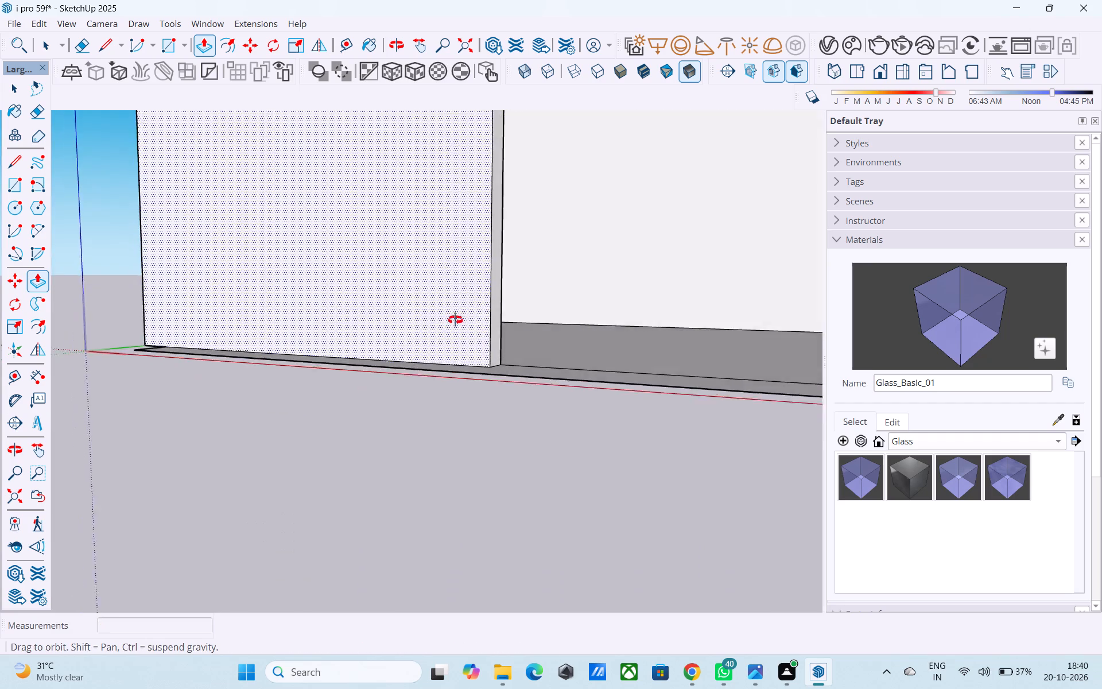
{"action": "middle_click_drag", "start_coordinate": [455, 320], "coordinate": [390, 341]}
{"action": "scroll", "coordinate": [393, 336], "scroll_direction": "up", "scroll_amount": 11}
{"action": "middle_click_drag", "start_coordinate": [413, 316], "coordinate": [405, 318]}
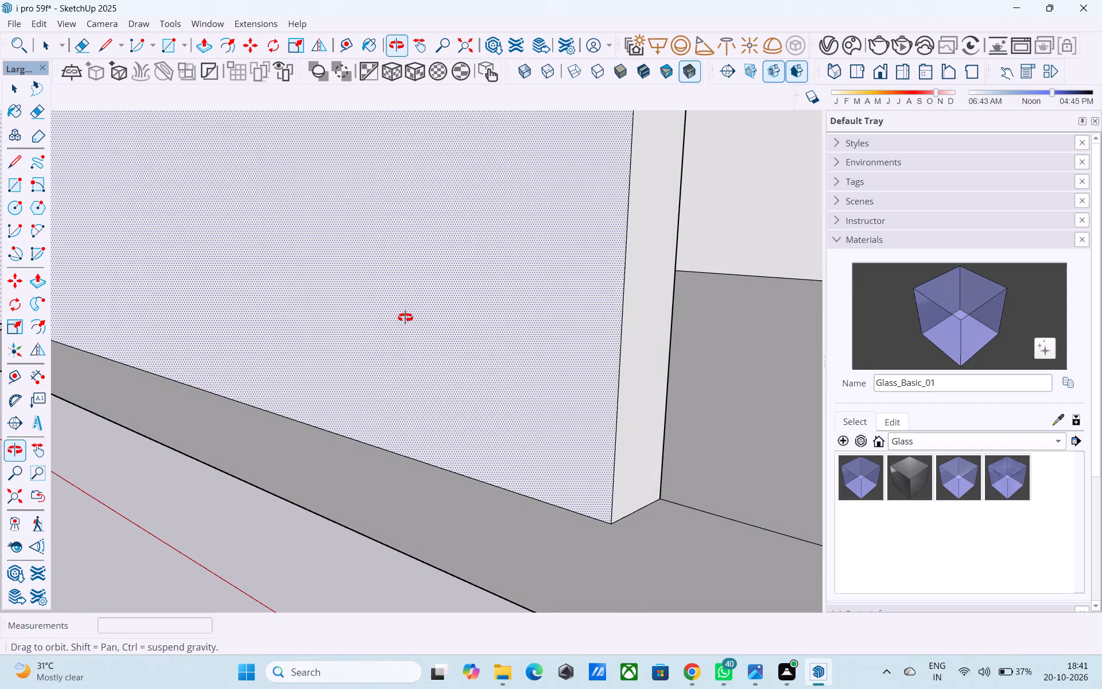
{"action": "middle_click_drag", "start_coordinate": [405, 318], "coordinate": [293, 323]}
{"action": "scroll", "coordinate": [297, 324], "scroll_direction": "up", "scroll_amount": 3}
{"action": "middle_click_drag", "start_coordinate": [245, 320], "coordinate": [134, 314]}
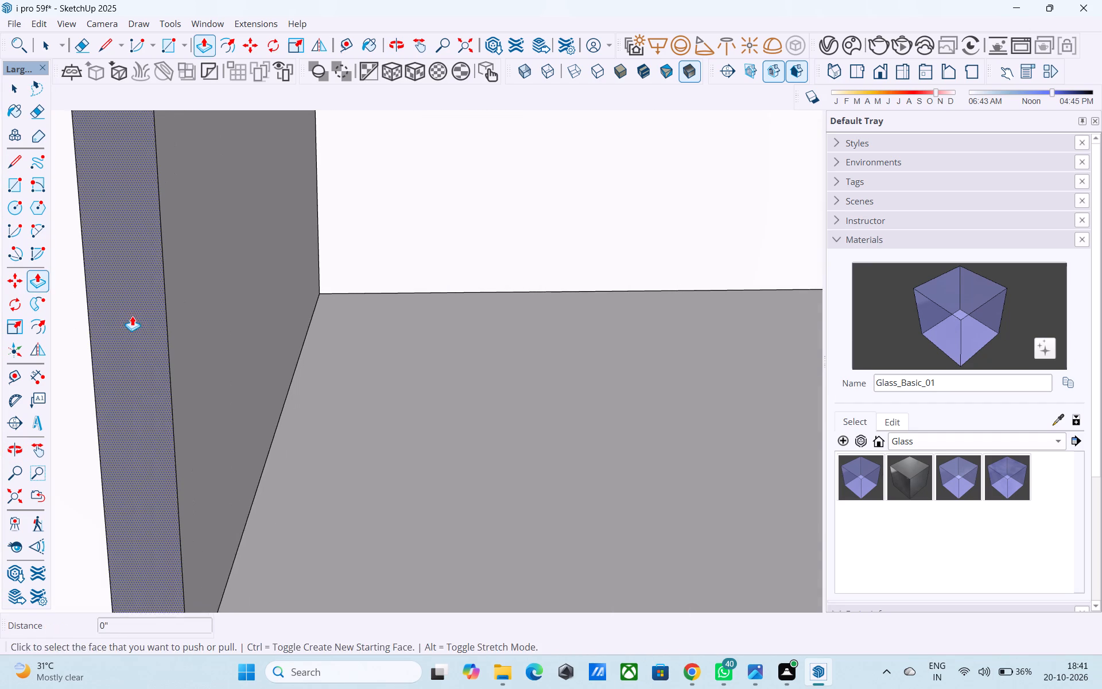
{"action": "left_click", "coordinate": [132, 316]}
{"action": "middle_click_drag", "start_coordinate": [133, 315], "coordinate": [453, 309]}
{"action": "scroll", "coordinate": [454, 310], "scroll_direction": "down", "scroll_amount": 4}
{"action": "middle_click_drag", "start_coordinate": [469, 312], "coordinate": [523, 296]}
{"action": "scroll", "coordinate": [523, 297], "scroll_direction": "down", "scroll_amount": 6}
{"action": "middle_click_drag", "start_coordinate": [523, 300], "coordinate": [519, 355]}
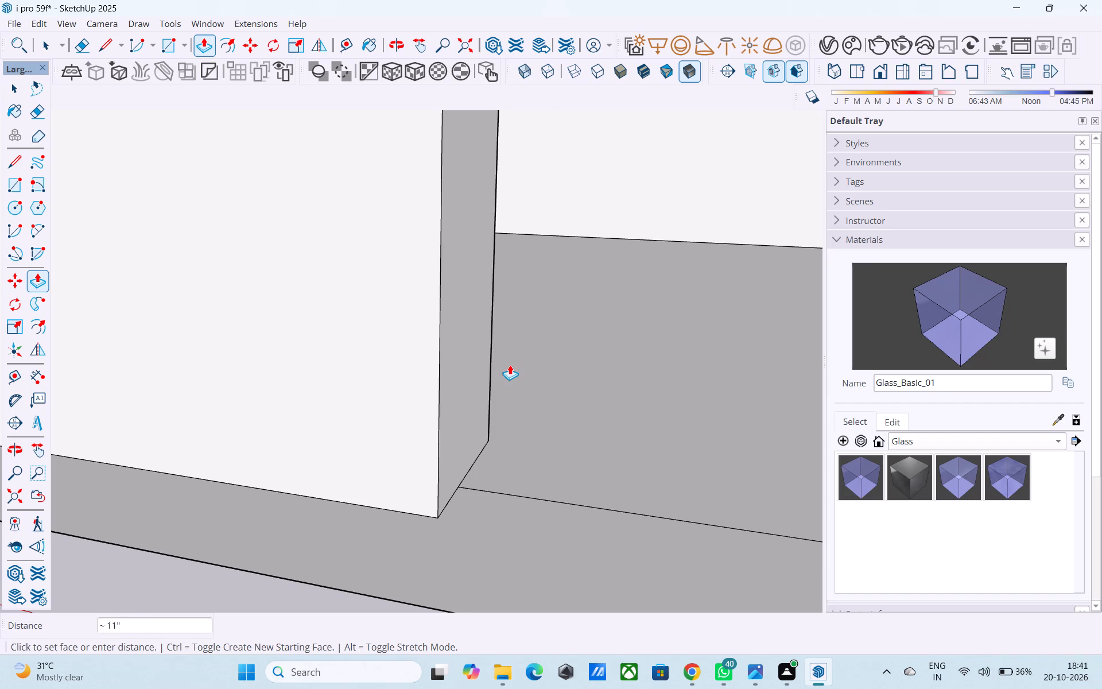
{"action": "type", "text": "4'"}
{"action": "key", "text": "Return"}
Erase the leftover diagonal line near the top of the extended side wall beside the doorway.
{"action": "scroll", "coordinate": [515, 350], "scroll_direction": "down", "scroll_amount": 8}
{"action": "middle_click_drag", "start_coordinate": [478, 451], "coordinate": [529, 524]}
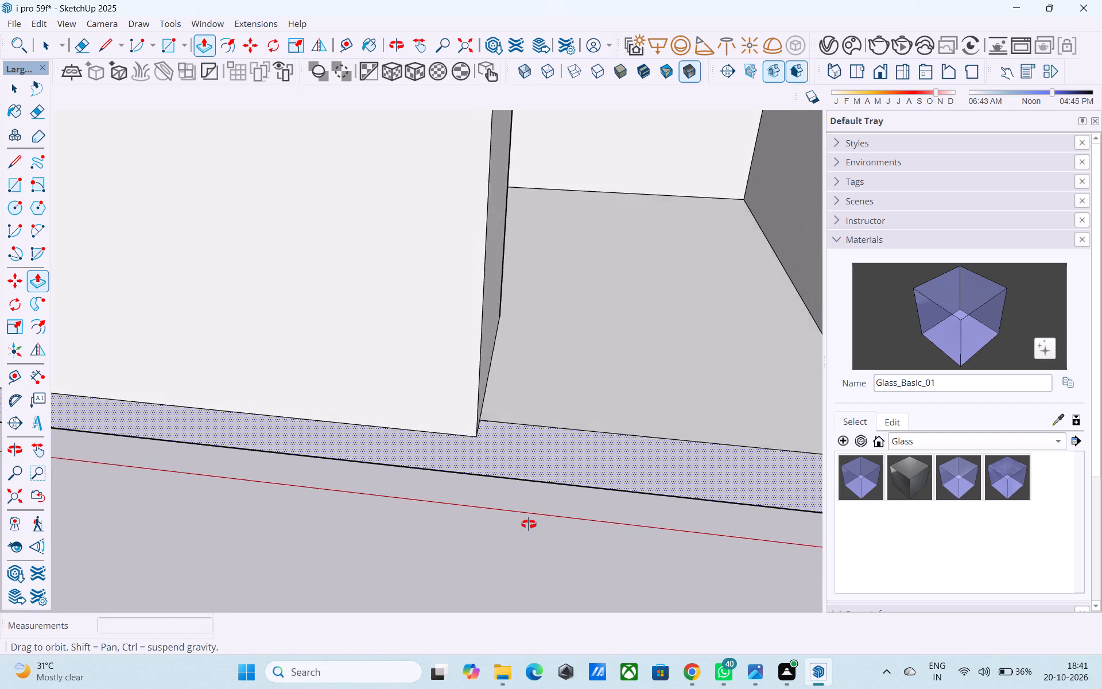
{"action": "middle_click_drag", "start_coordinate": [529, 524], "coordinate": [529, 522]}
{"action": "scroll", "coordinate": [529, 496], "scroll_direction": "down", "scroll_amount": 2}
{"action": "middle_click_drag", "start_coordinate": [529, 493], "coordinate": [510, 585], "text": "shift"}
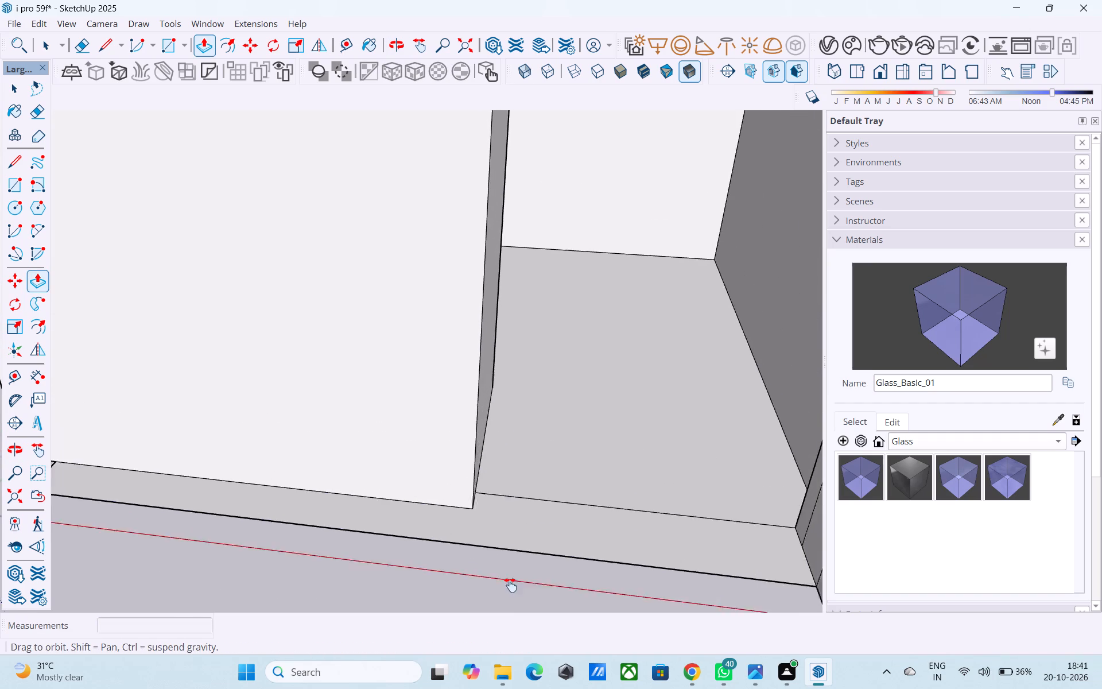
{"action": "middle_click_drag", "start_coordinate": [510, 585], "coordinate": [432, 616], "text": "shift"}
{"action": "middle_click_drag", "start_coordinate": [608, 613], "coordinate": [576, 548], "text": "shift"}
{"action": "middle_click_drag", "start_coordinate": [552, 453], "coordinate": [566, 474], "text": "shift"}
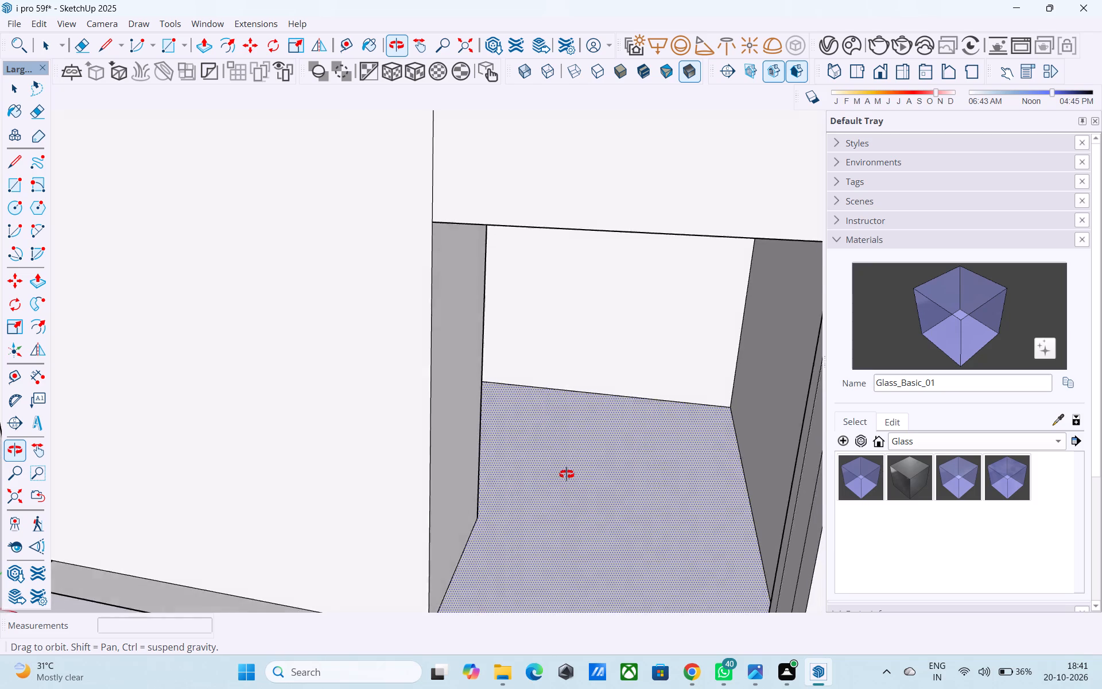
{"action": "middle_click_drag", "start_coordinate": [566, 474], "coordinate": [506, 261], "text": "shift"}
{"action": "scroll", "coordinate": [506, 261], "scroll_direction": "up", "scroll_amount": 4}
{"action": "key", "text": "space"}
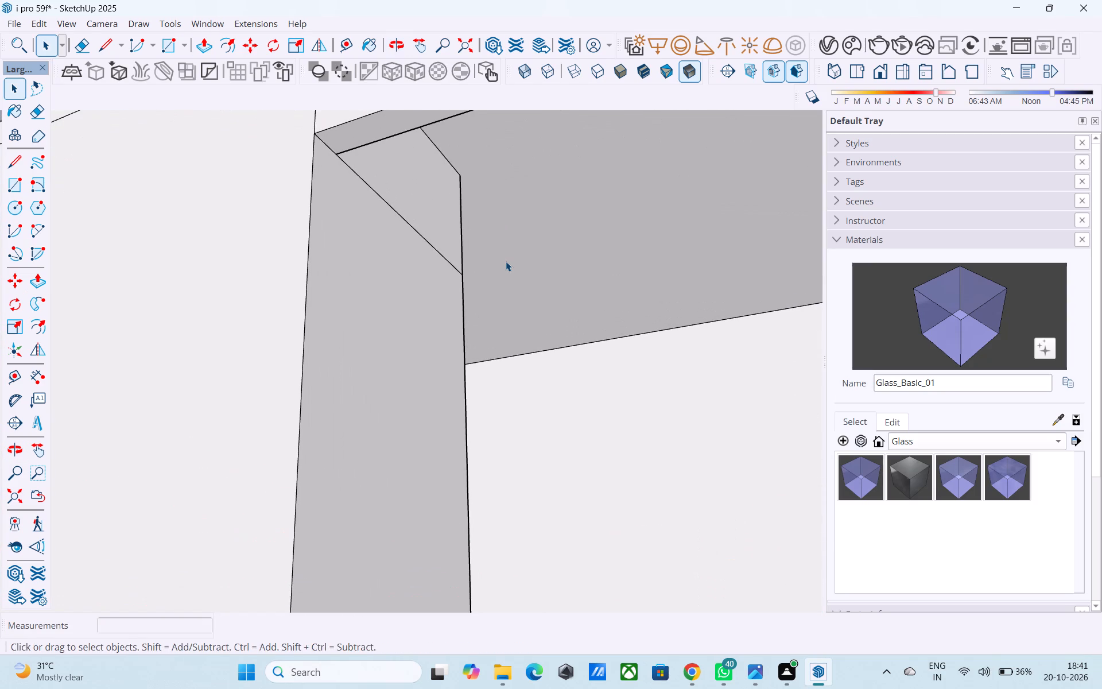
{"action": "type", "text": "e"}
{"action": "left_click_drag", "start_coordinate": [425, 231], "coordinate": [425, 265]}
{"action": "scroll", "coordinate": [425, 261], "scroll_direction": "down", "scroll_amount": 5}
{"action": "middle_click_drag", "start_coordinate": [425, 261], "coordinate": [436, 302]}
{"action": "key", "text": "space"}
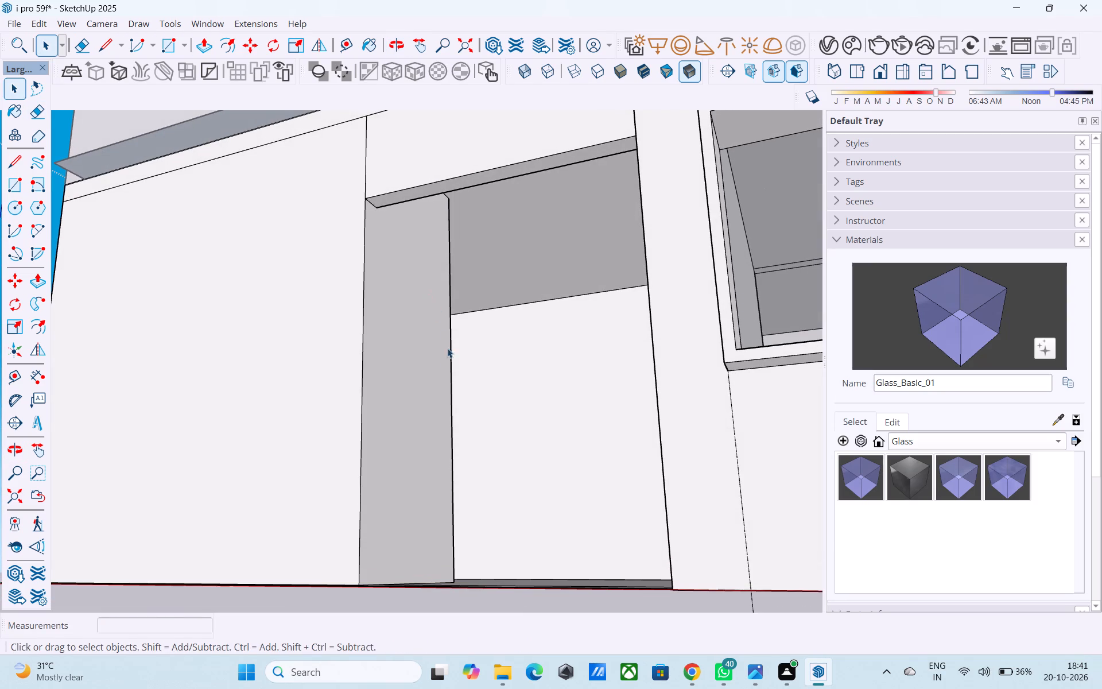
Copy the side wall's far vertical edge 6" back along the wall face toward the doorway.
{"action": "left_click", "coordinate": [451, 371]}
{"action": "key", "text": "m"}
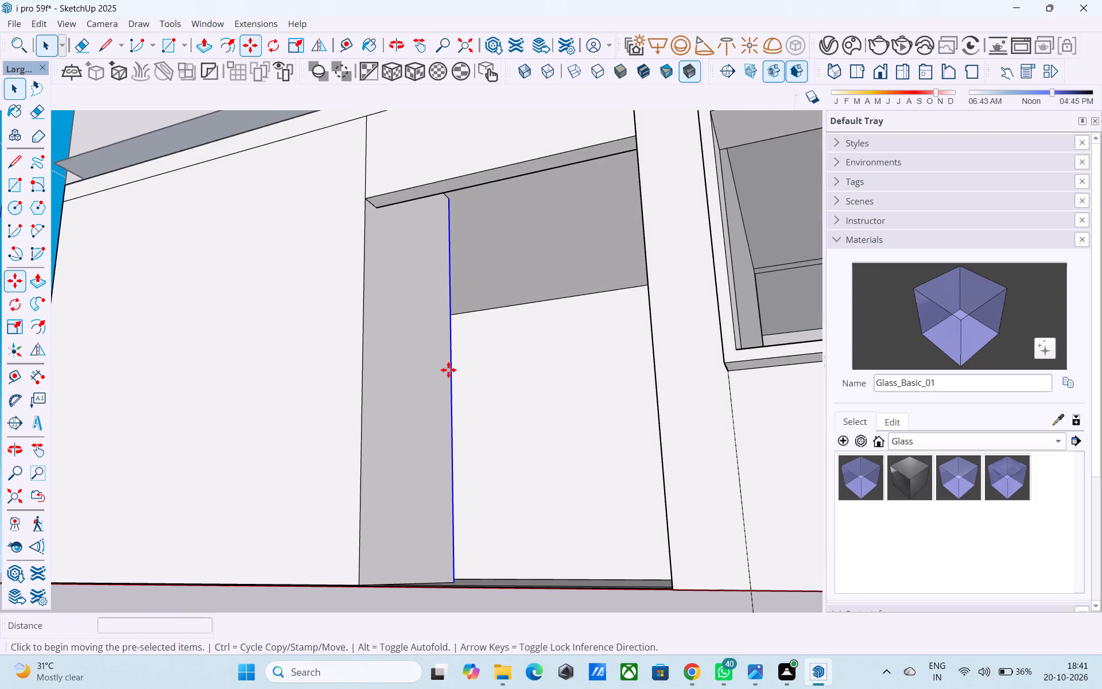
{"action": "middle_click_drag", "start_coordinate": [427, 430], "coordinate": [429, 478]}
{"action": "scroll", "coordinate": [424, 540], "scroll_direction": "up", "scroll_amount": 4}
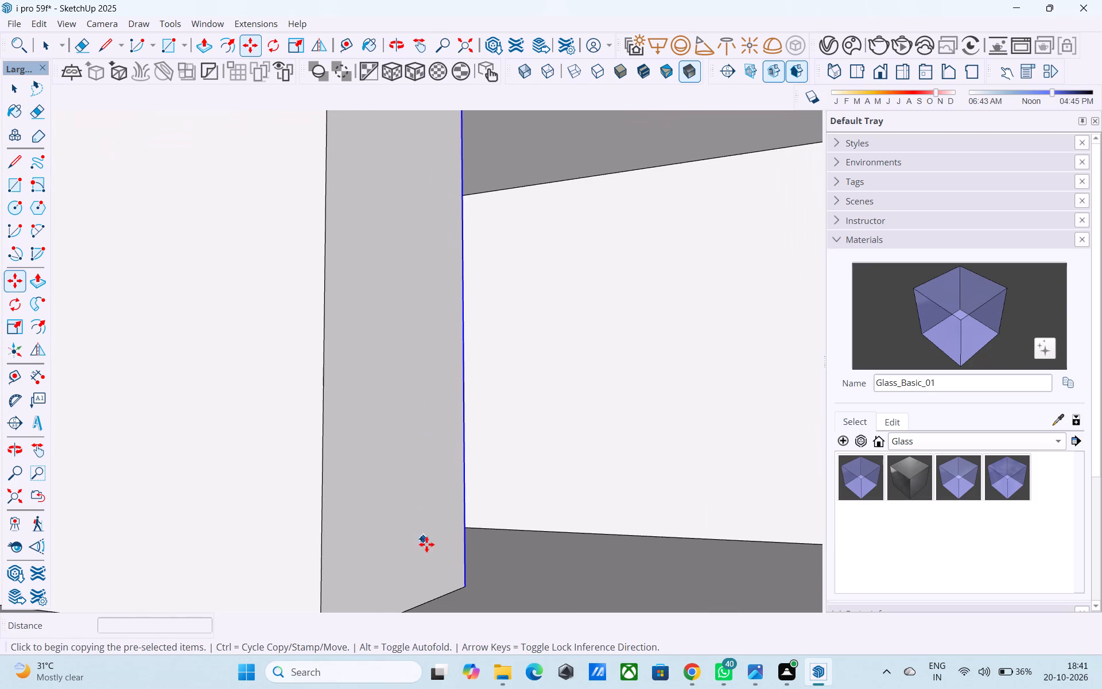
{"action": "scroll", "coordinate": [464, 583], "scroll_direction": "up", "scroll_amount": 1}
{"action": "left_click", "coordinate": [464, 583]}
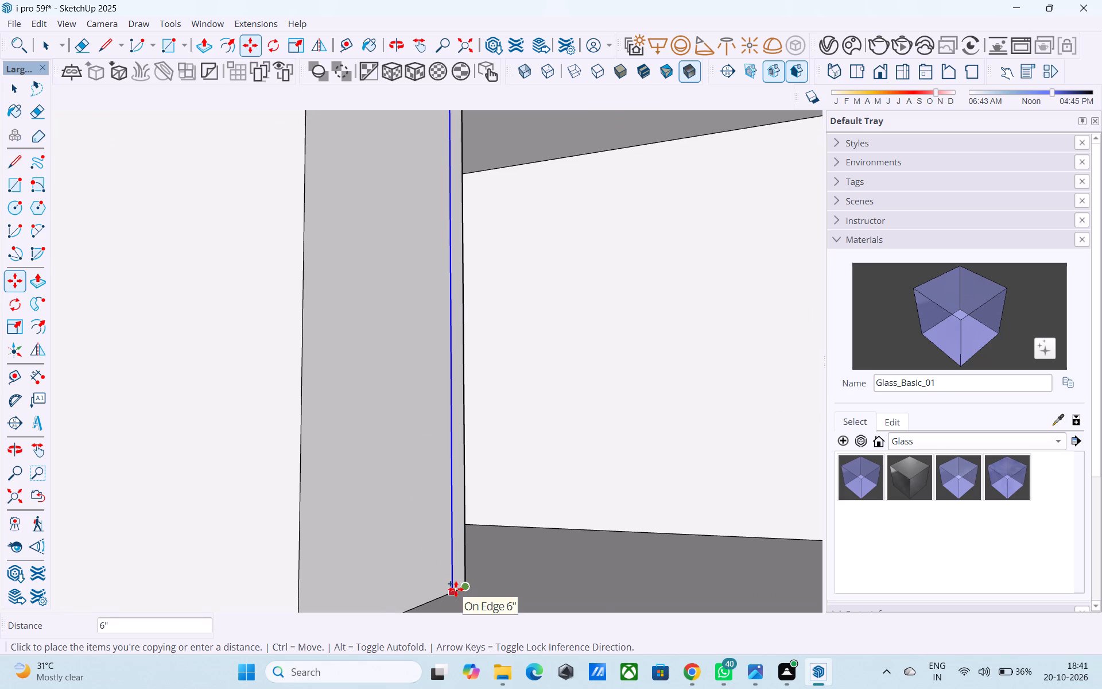
{"action": "left_click", "coordinate": [456, 589]}
{"action": "scroll", "coordinate": [456, 545], "scroll_direction": "down", "scroll_amount": 4}
{"action": "middle_click_drag", "start_coordinate": [457, 541], "coordinate": [457, 563]}
{"action": "key", "text": "space"}
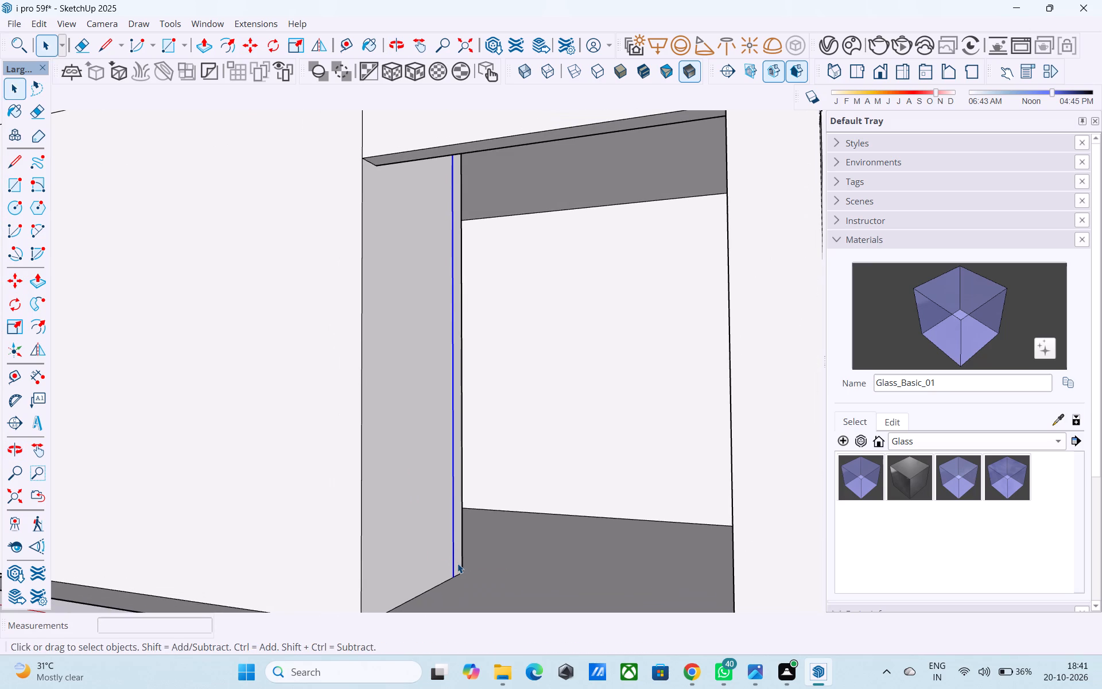
Extrude the 6" strip at the side wall's far end 6' 6" across to the opposite wall, closing the recess.
{"action": "left_click", "coordinate": [457, 563]}
{"action": "key", "text": "p"}
{"action": "left_click", "coordinate": [457, 563]}
{"action": "scroll", "coordinate": [463, 560], "scroll_direction": "down", "scroll_amount": 2}
{"action": "middle_click_drag", "start_coordinate": [467, 562], "coordinate": [670, 555]}
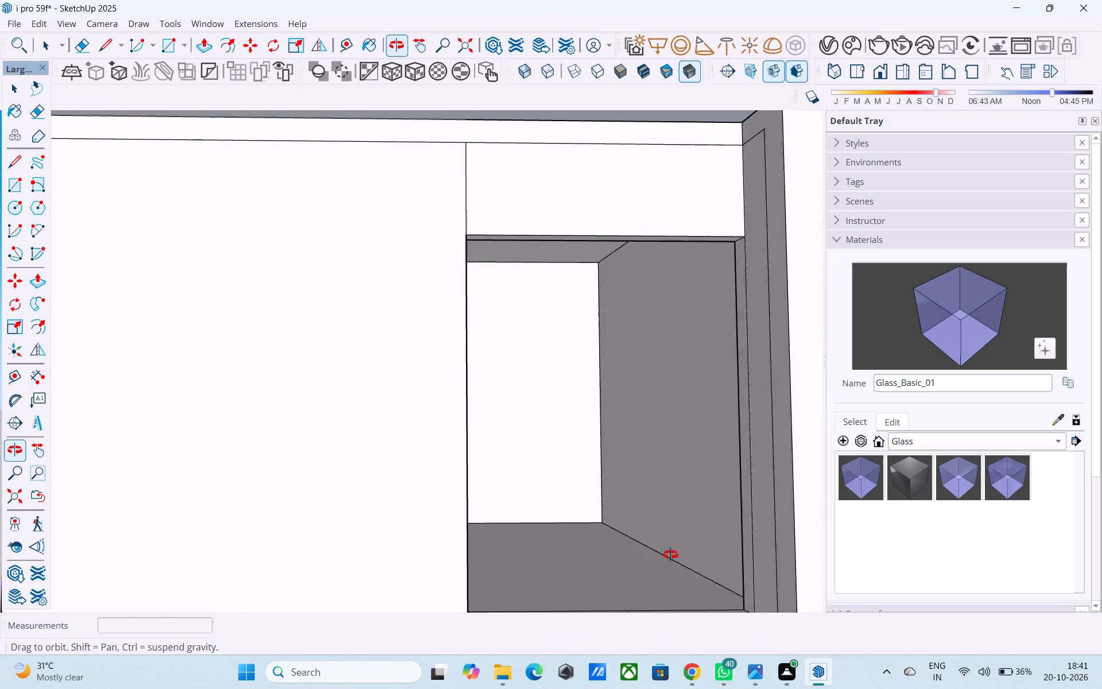
{"action": "middle_click_drag", "start_coordinate": [670, 555], "coordinate": [673, 552]}
{"action": "left_click", "coordinate": [728, 470]}
{"action": "scroll", "coordinate": [725, 470], "scroll_direction": "down", "scroll_amount": 3}
{"action": "middle_click_drag", "start_coordinate": [725, 470], "coordinate": [735, 532]}
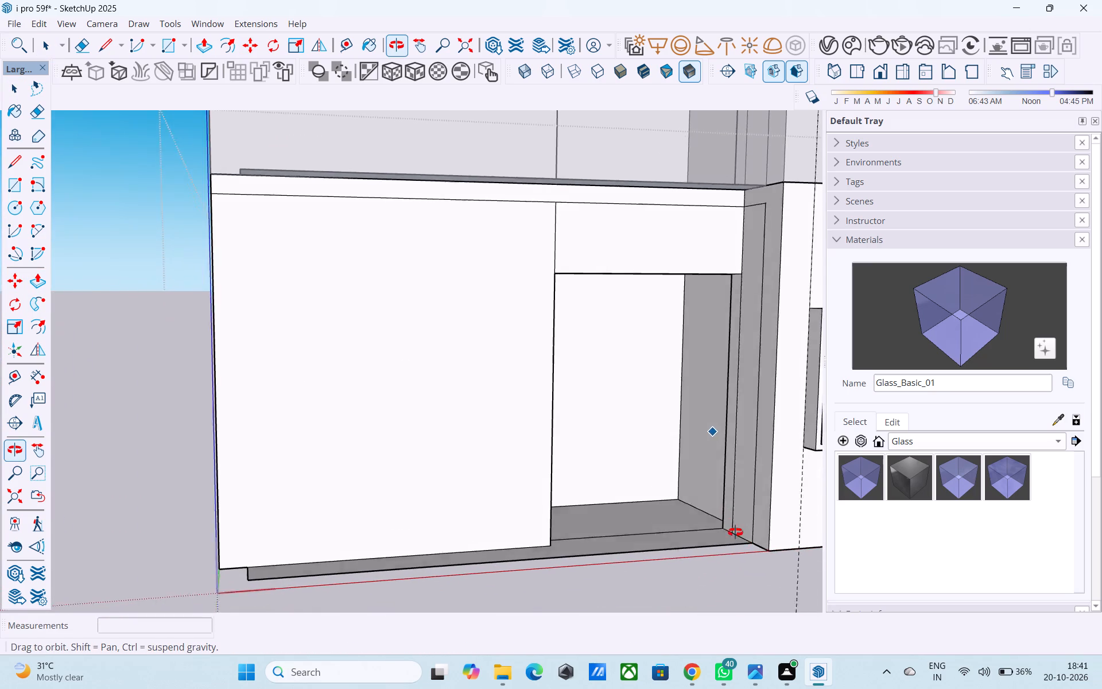
{"action": "middle_click_drag", "start_coordinate": [735, 532], "coordinate": [742, 543]}
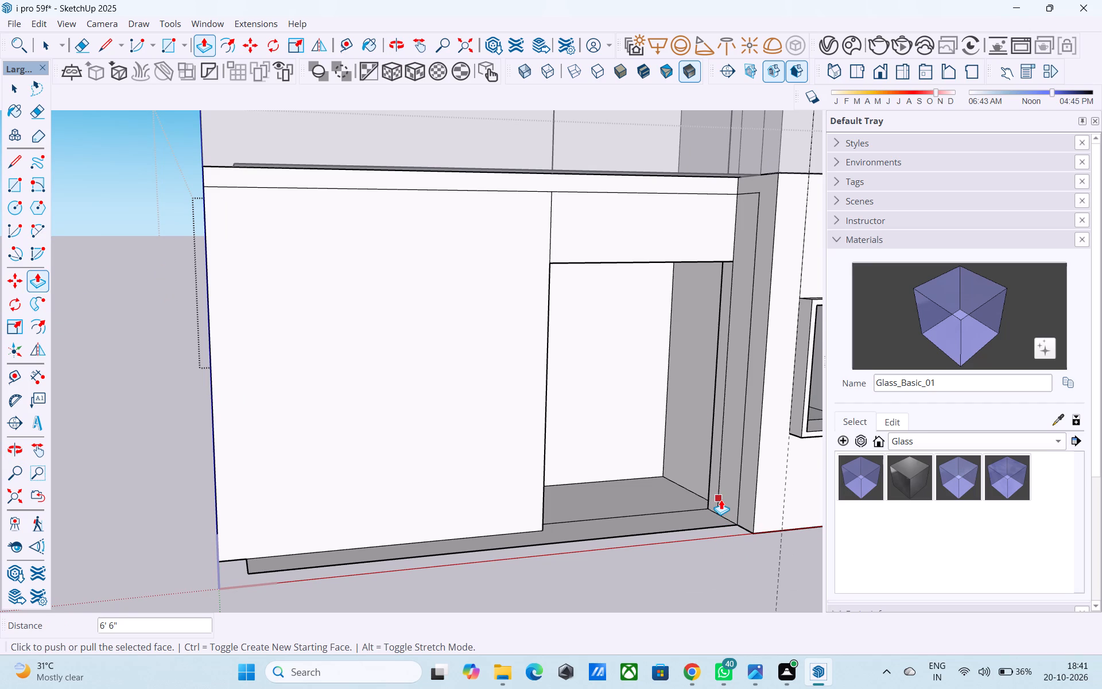
Inspect the front facade from several angles, from the recessed ground-floor doorway up through the storeys above.
{"action": "scroll", "coordinate": [721, 500], "scroll_direction": "down", "scroll_amount": 2}
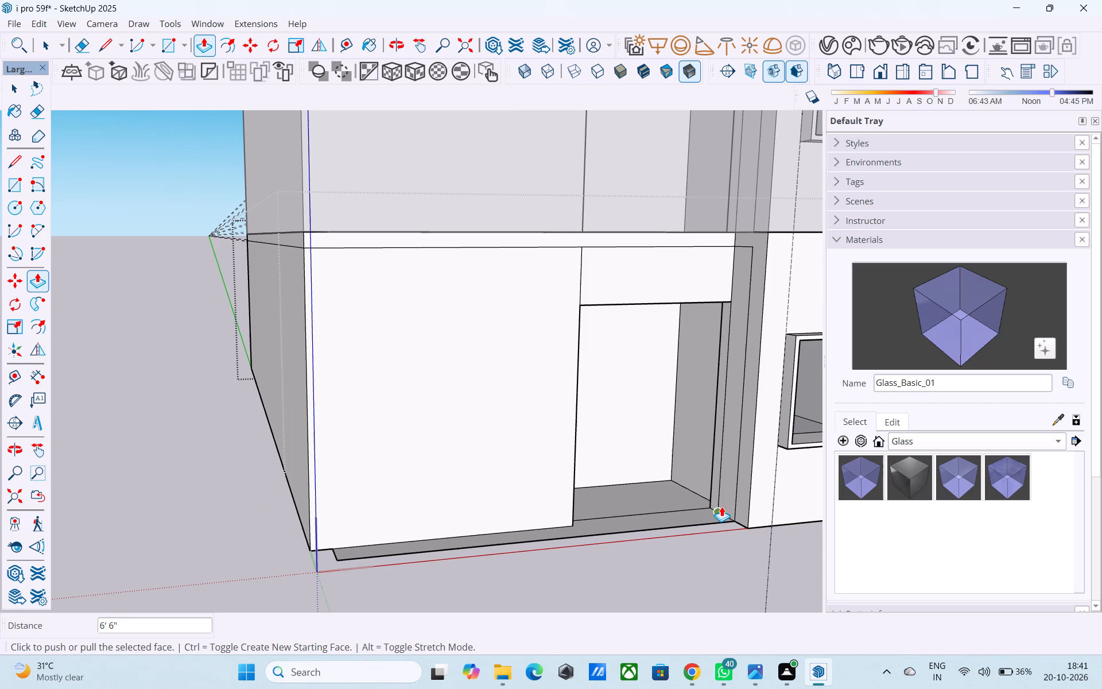
{"action": "scroll", "coordinate": [721, 506], "scroll_direction": "down", "scroll_amount": 3}
{"action": "middle_click_drag", "start_coordinate": [720, 508], "coordinate": [631, 507]}
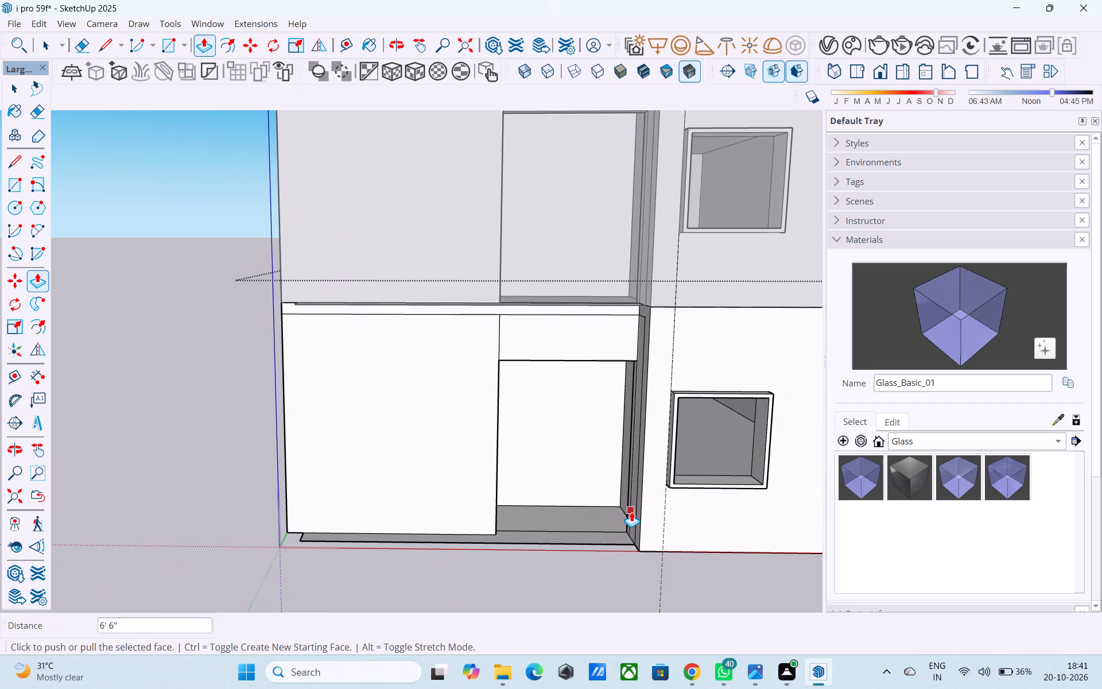
{"action": "scroll", "coordinate": [634, 513], "scroll_direction": "down", "scroll_amount": 4}
{"action": "middle_click_drag", "start_coordinate": [634, 512], "coordinate": [617, 459]}
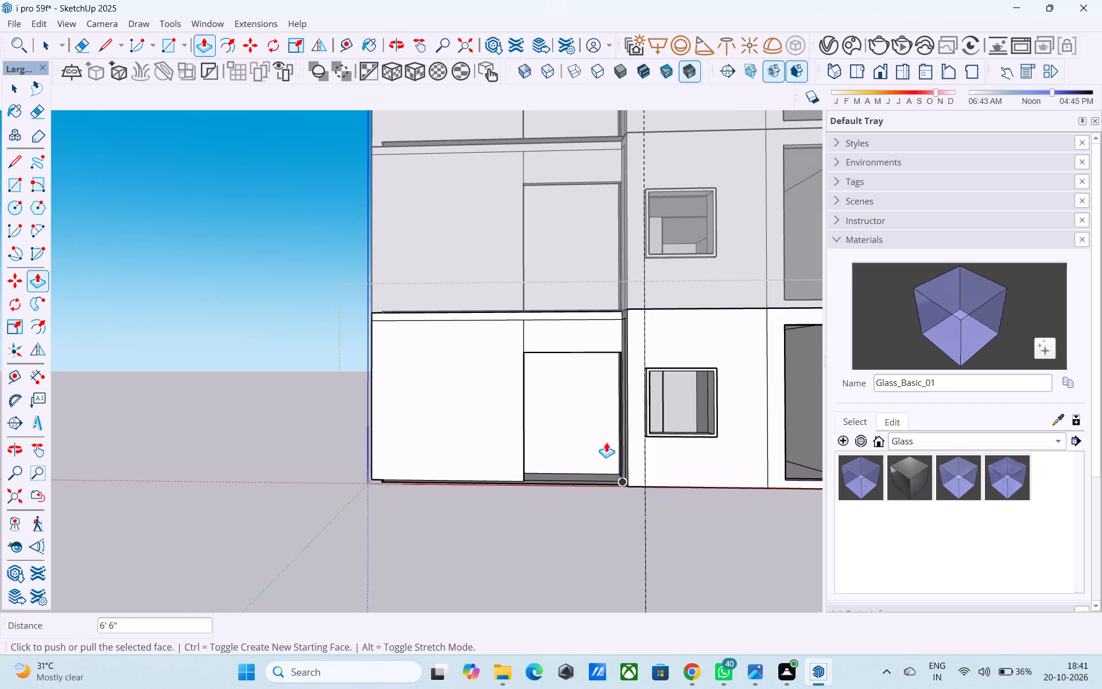
{"action": "scroll", "coordinate": [598, 409], "scroll_direction": "down", "scroll_amount": 4}
{"action": "middle_click_drag", "start_coordinate": [579, 531], "coordinate": [552, 605]}
{"action": "scroll", "coordinate": [395, 510], "scroll_direction": "down", "scroll_amount": 5}
{"action": "middle_click_drag", "start_coordinate": [395, 516], "coordinate": [312, 535]}
{"action": "middle_click_drag", "start_coordinate": [344, 493], "coordinate": [307, 451]}
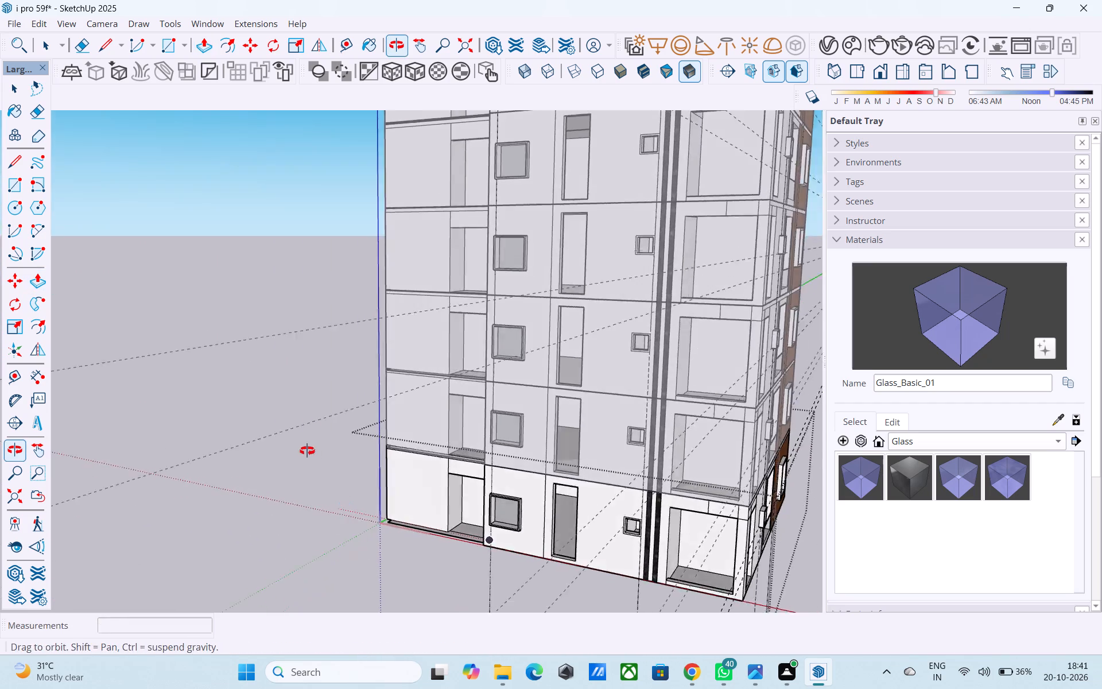
{"action": "middle_click_drag", "start_coordinate": [307, 451], "coordinate": [303, 427]}
{"action": "middle_click_drag", "start_coordinate": [327, 406], "coordinate": [516, 358]}
{"action": "scroll", "coordinate": [517, 358], "scroll_direction": "up", "scroll_amount": 6}
{"action": "scroll", "coordinate": [522, 351], "scroll_direction": "down", "scroll_amount": 3}
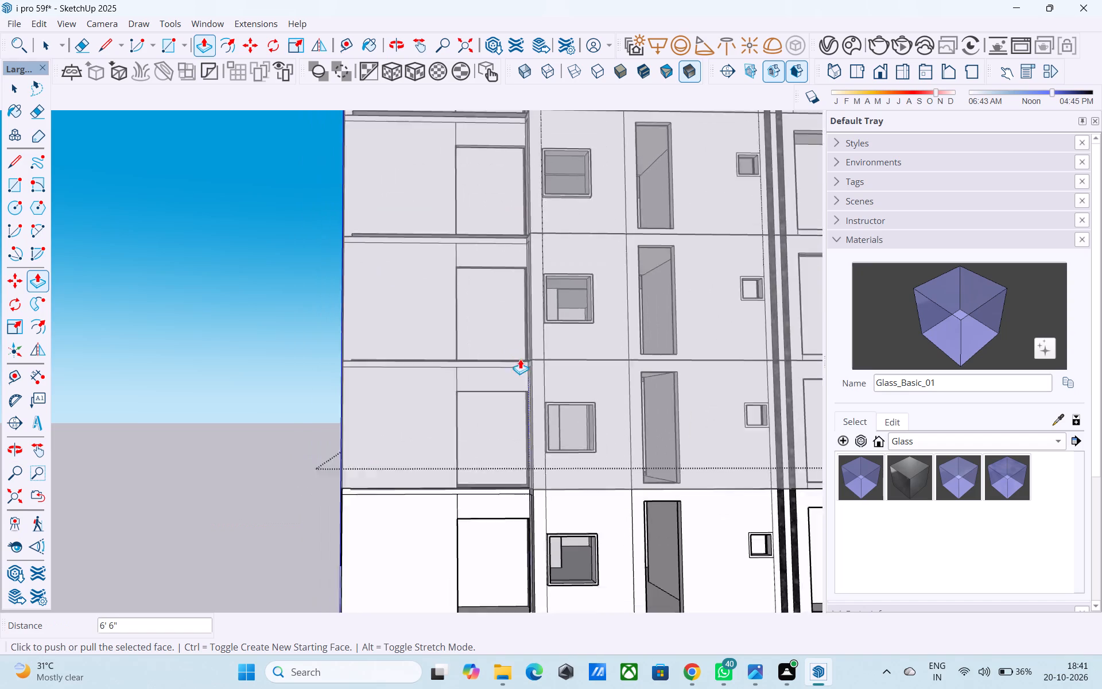
{"action": "scroll", "coordinate": [520, 359], "scroll_direction": "down", "scroll_amount": 2}
{"action": "middle_click_drag", "start_coordinate": [517, 363], "coordinate": [375, 350]}
{"action": "scroll", "coordinate": [344, 334], "scroll_direction": "up", "scroll_amount": 5}
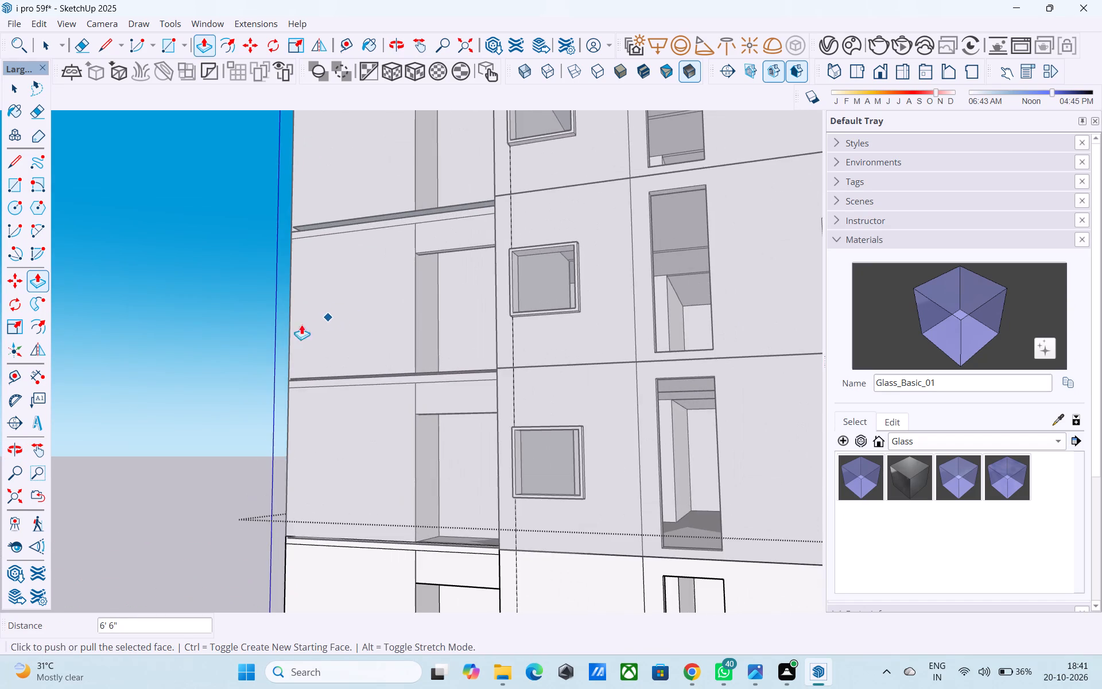
{"action": "scroll", "coordinate": [251, 339], "scroll_direction": "down", "scroll_amount": 5}
{"action": "middle_click_drag", "start_coordinate": [261, 402], "coordinate": [289, 431]}
{"action": "scroll", "coordinate": [250, 376], "scroll_direction": "down", "scroll_amount": 5}
{"action": "middle_click_drag", "start_coordinate": [323, 353], "coordinate": [351, 425]}
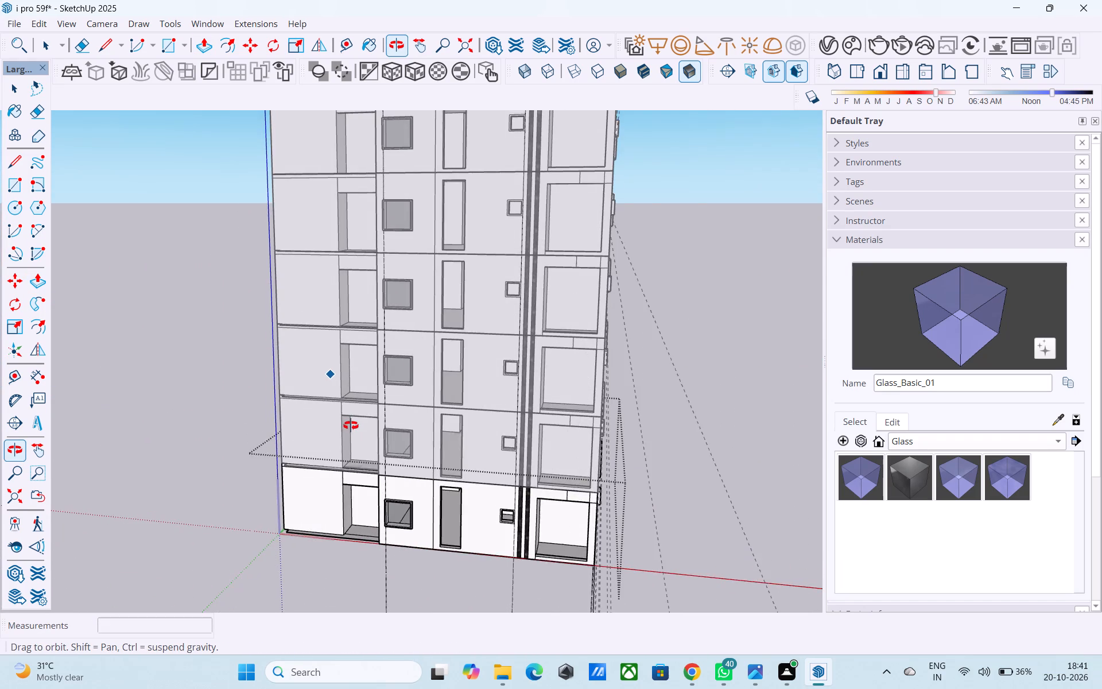
{"action": "middle_click_drag", "start_coordinate": [351, 425], "coordinate": [389, 397]}
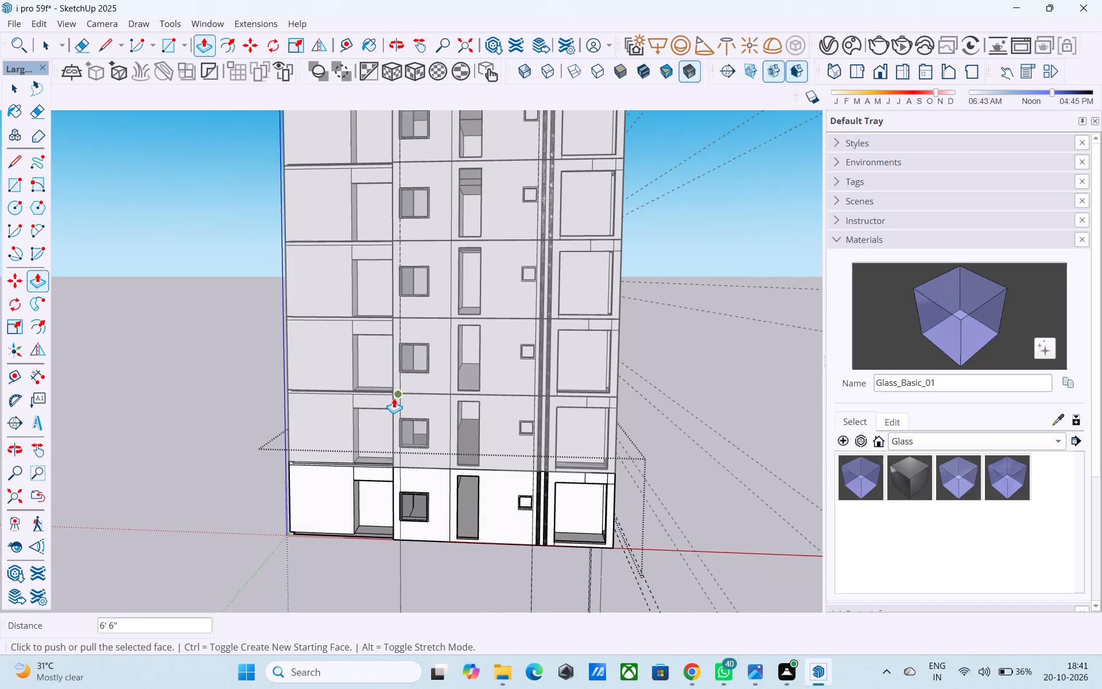
{"action": "middle_click_drag", "start_coordinate": [394, 398], "coordinate": [398, 380]}
{"action": "scroll", "coordinate": [400, 381], "scroll_direction": "down", "scroll_amount": 1}
{"action": "middle_click_drag", "start_coordinate": [394, 382], "coordinate": [422, 451]}
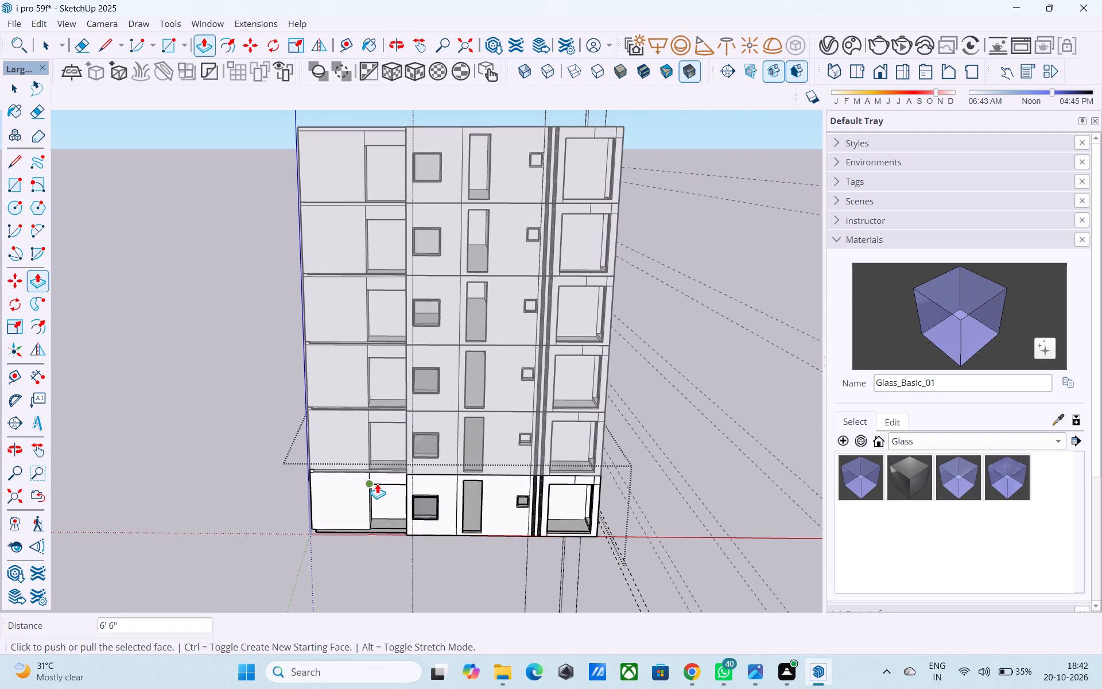
{"action": "scroll", "coordinate": [377, 483], "scroll_direction": "down", "scroll_amount": 4}
{"action": "middle_click_drag", "start_coordinate": [372, 481], "coordinate": [356, 399]}
{"action": "scroll", "coordinate": [353, 403], "scroll_direction": "up", "scroll_amount": 7}
{"action": "scroll", "coordinate": [350, 412], "scroll_direction": "down", "scroll_amount": 3}
{"action": "middle_click_drag", "start_coordinate": [345, 410], "coordinate": [323, 366]}
{"action": "scroll", "coordinate": [344, 489], "scroll_direction": "up", "scroll_amount": 5}
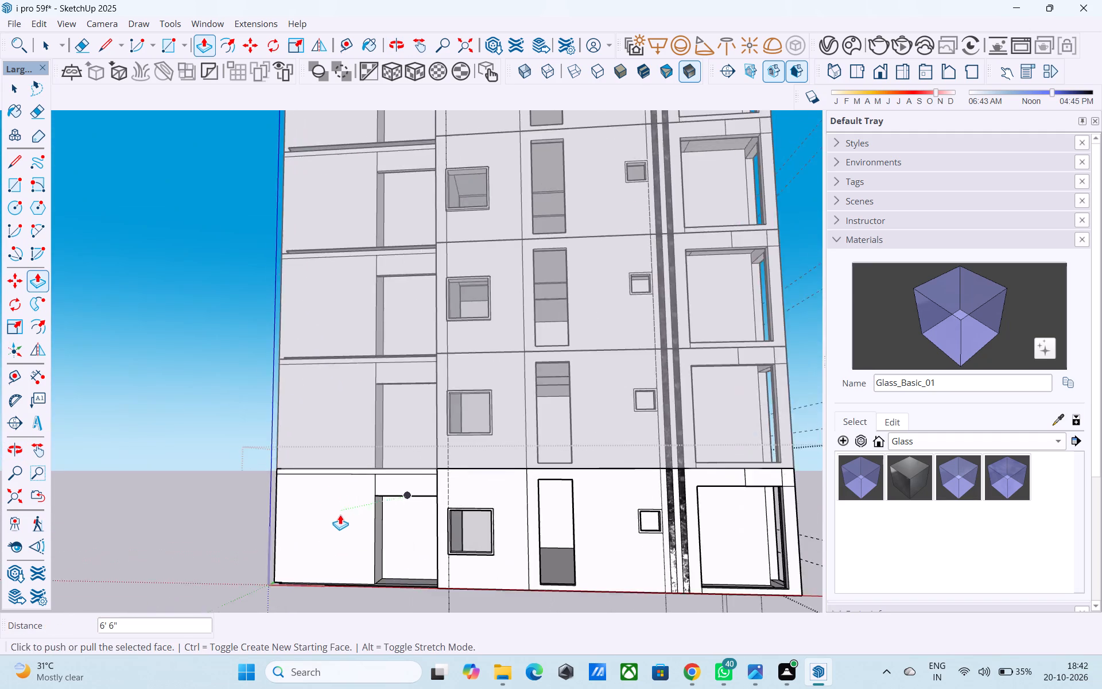
{"action": "scroll", "coordinate": [340, 514], "scroll_direction": "up", "scroll_amount": 1}
{"action": "middle_click_drag", "start_coordinate": [321, 527], "coordinate": [328, 506]}
{"action": "scroll", "coordinate": [289, 428], "scroll_direction": "down", "scroll_amount": 4}
{"action": "middle_click_drag", "start_coordinate": [289, 454], "coordinate": [286, 539]}
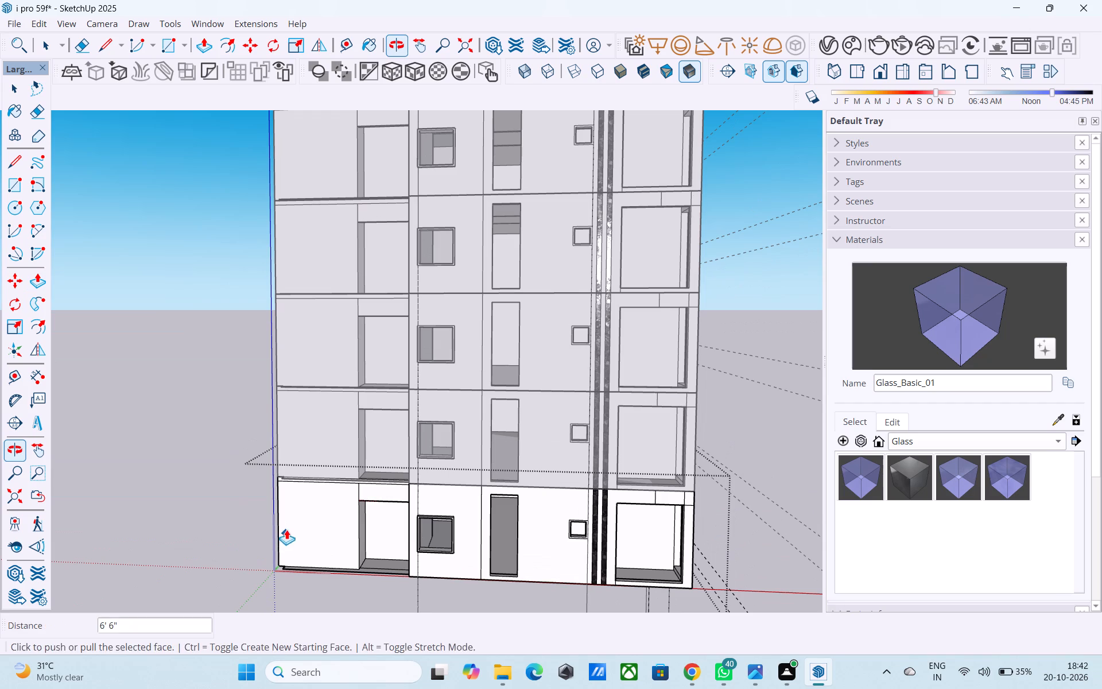
Place guides on the blank wall beside the ground-floor doorway, 3' above its bottom edge and 2.5' in from its outer vertical edge.
{"action": "key", "text": "t"}
{"action": "scroll", "coordinate": [324, 622], "scroll_direction": "up", "scroll_amount": 5}
{"action": "scroll", "coordinate": [317, 530], "scroll_direction": "up", "scroll_amount": 9}
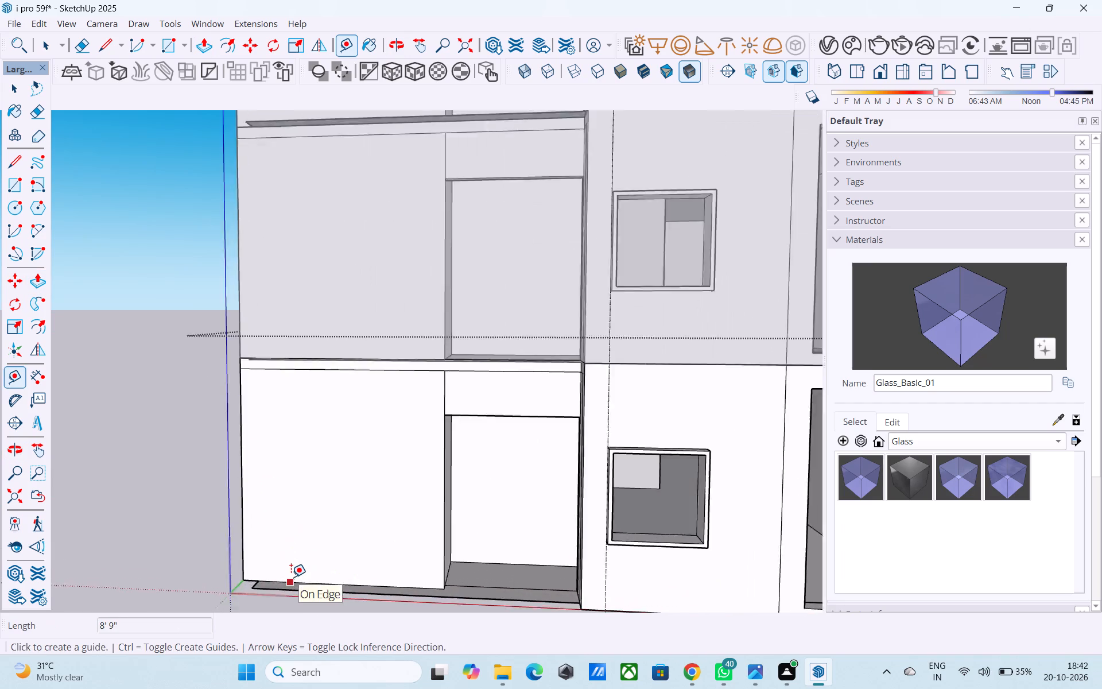
{"action": "scroll", "coordinate": [291, 577], "scroll_direction": "up", "scroll_amount": 5}
{"action": "left_click", "coordinate": [286, 583]}
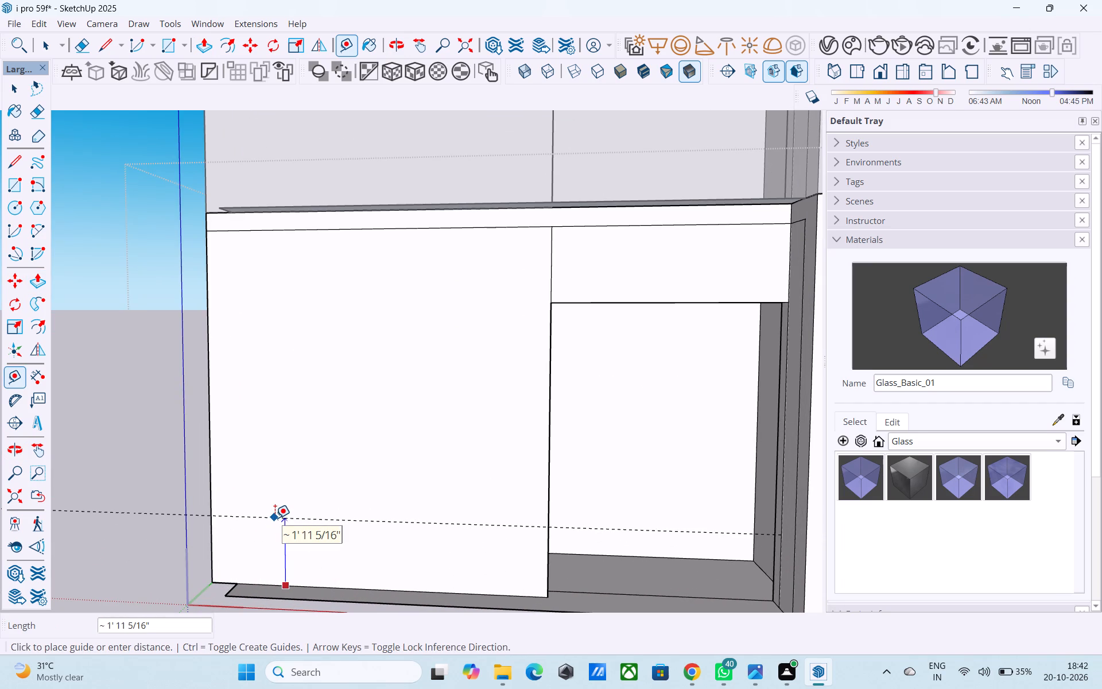
{"action": "key", "text": "3"}
{"action": "key", "text": "apostrophe"}
{"action": "key", "text": "Return"}
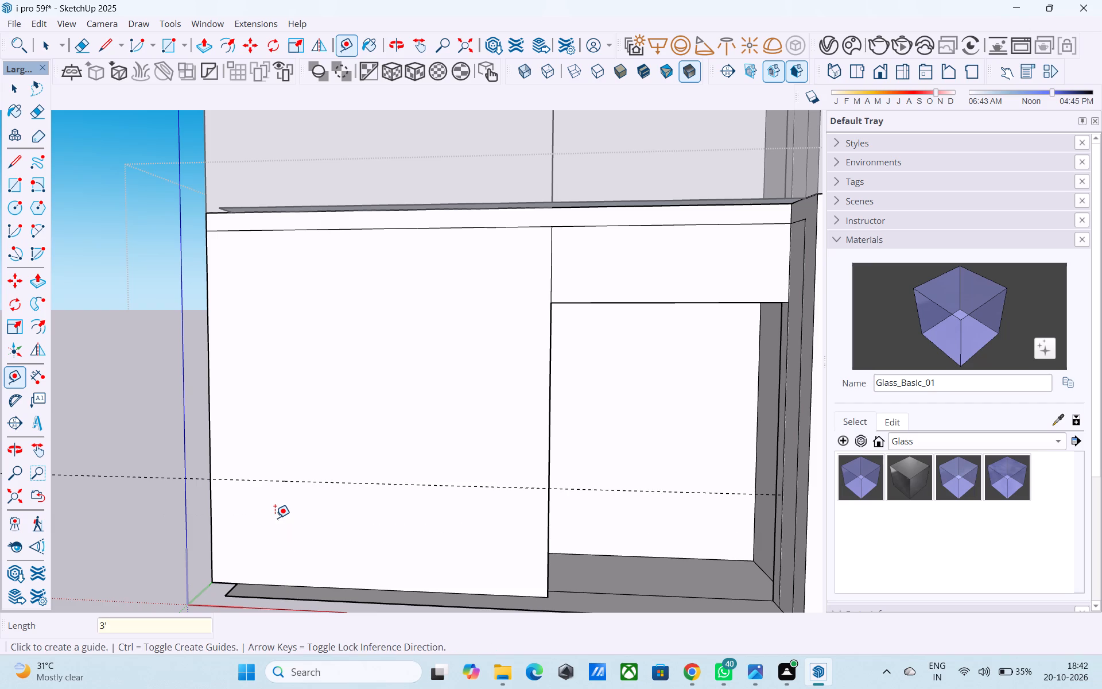
{"action": "left_click", "coordinate": [211, 447]}
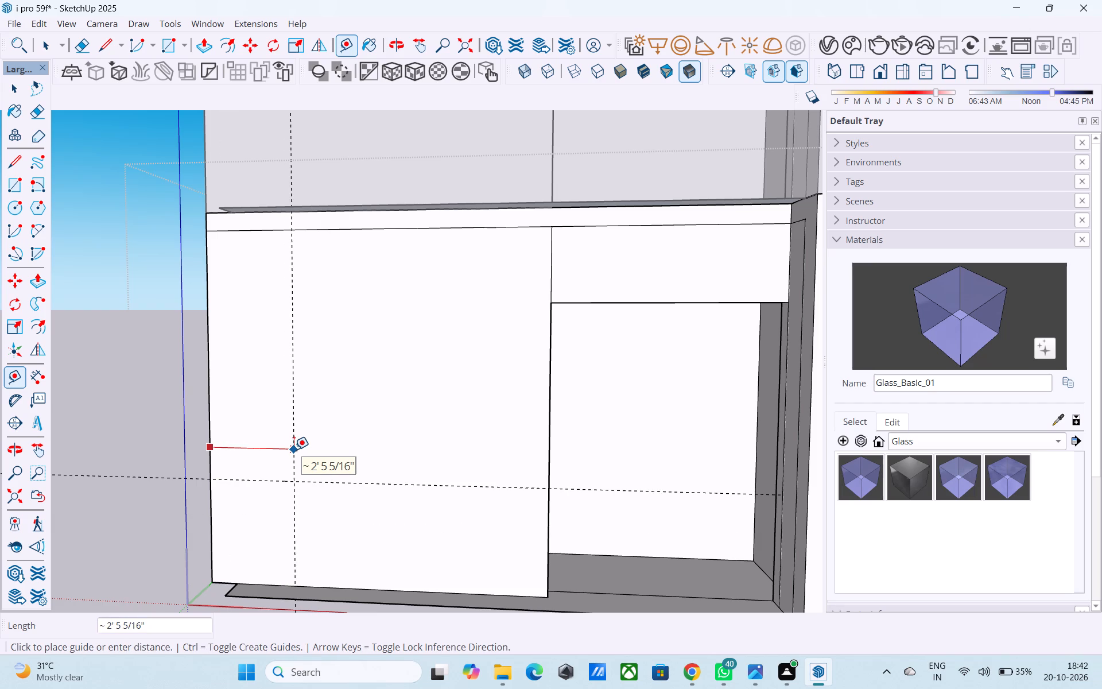
{"action": "type", "text": "2.5'"}
{"action": "key", "text": "Return"}
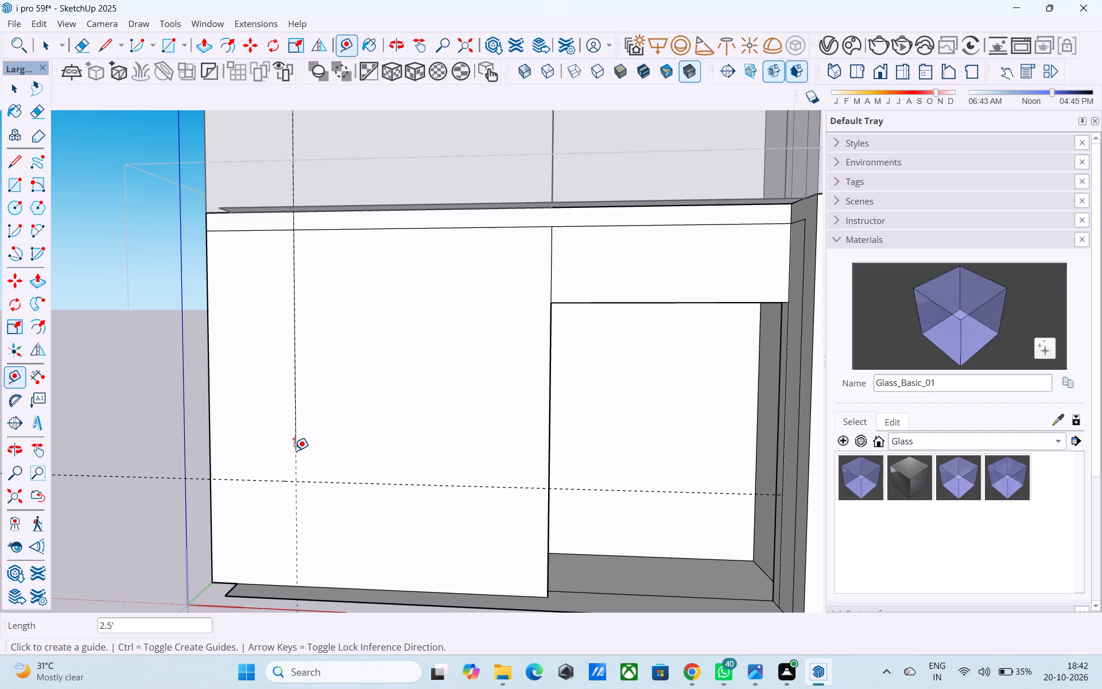
Draw a 4' by 4' window rectangle on the wall, starting from the intersection of the two guides.
{"action": "scroll", "coordinate": [218, 553], "scroll_direction": "down", "scroll_amount": 5}
{"action": "middle_click_drag", "start_coordinate": [313, 486], "coordinate": [367, 439]}
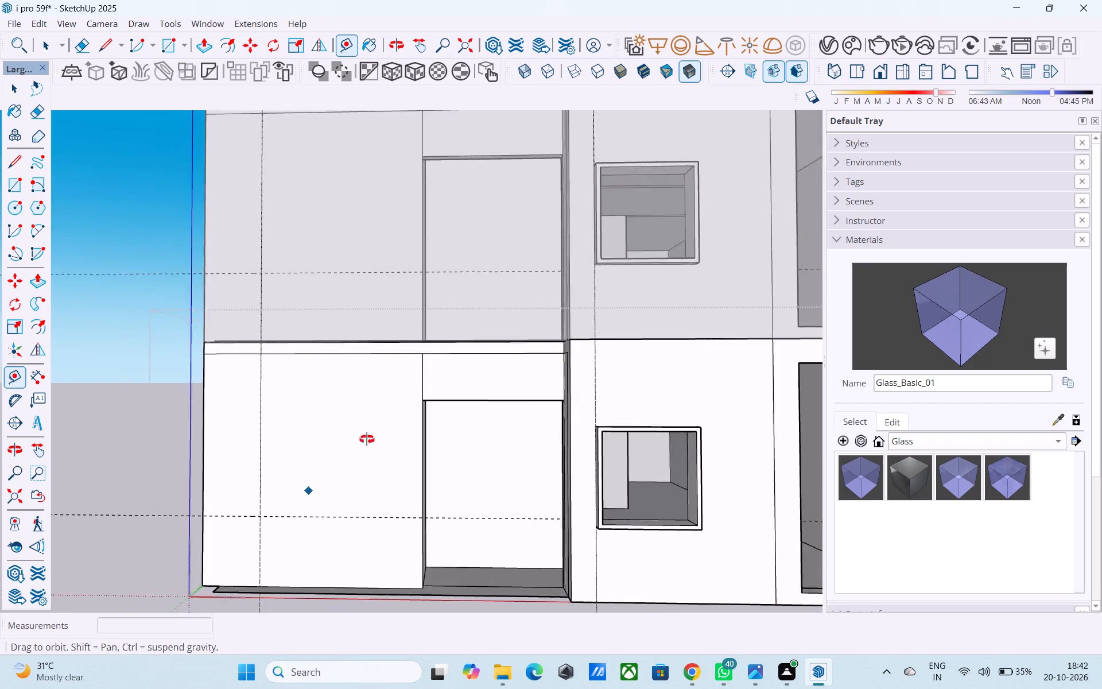
{"action": "middle_click_drag", "start_coordinate": [367, 439], "coordinate": [398, 424]}
{"action": "scroll", "coordinate": [245, 498], "scroll_direction": "up", "scroll_amount": 5}
{"action": "scroll", "coordinate": [568, 396], "scroll_direction": "down", "scroll_amount": 4}
{"action": "scroll", "coordinate": [383, 506], "scroll_direction": "up", "scroll_amount": 12}
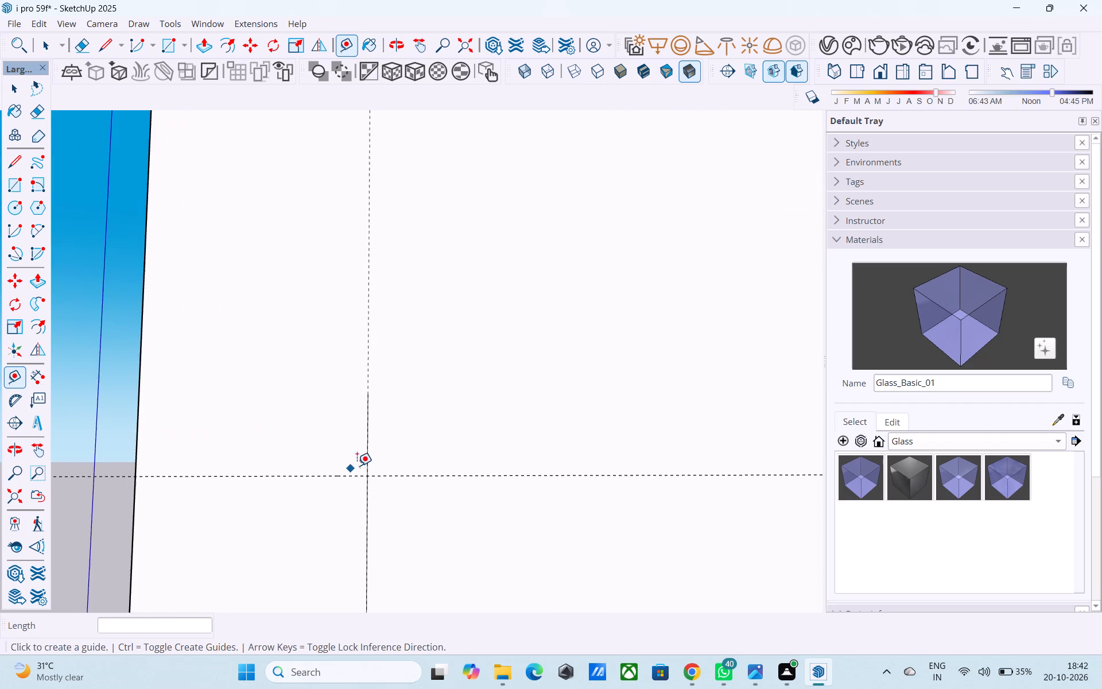
{"action": "left_click", "coordinate": [174, 40]}
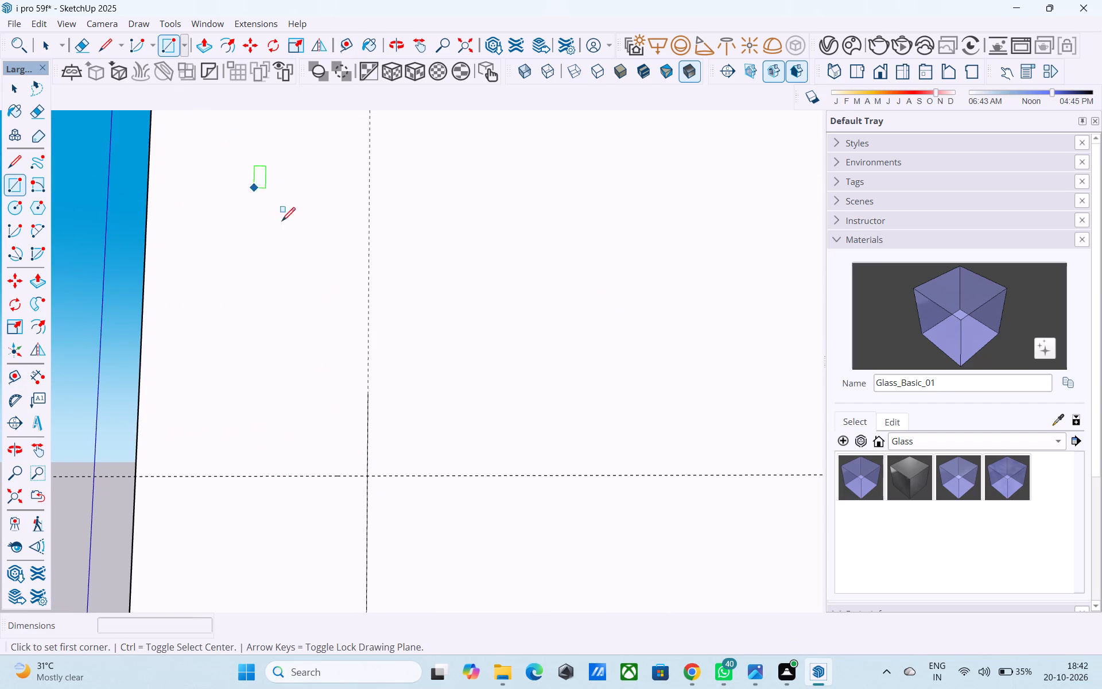
{"action": "left_click", "coordinate": [368, 477]}
{"action": "scroll", "coordinate": [447, 351], "scroll_direction": "down", "scroll_amount": 5}
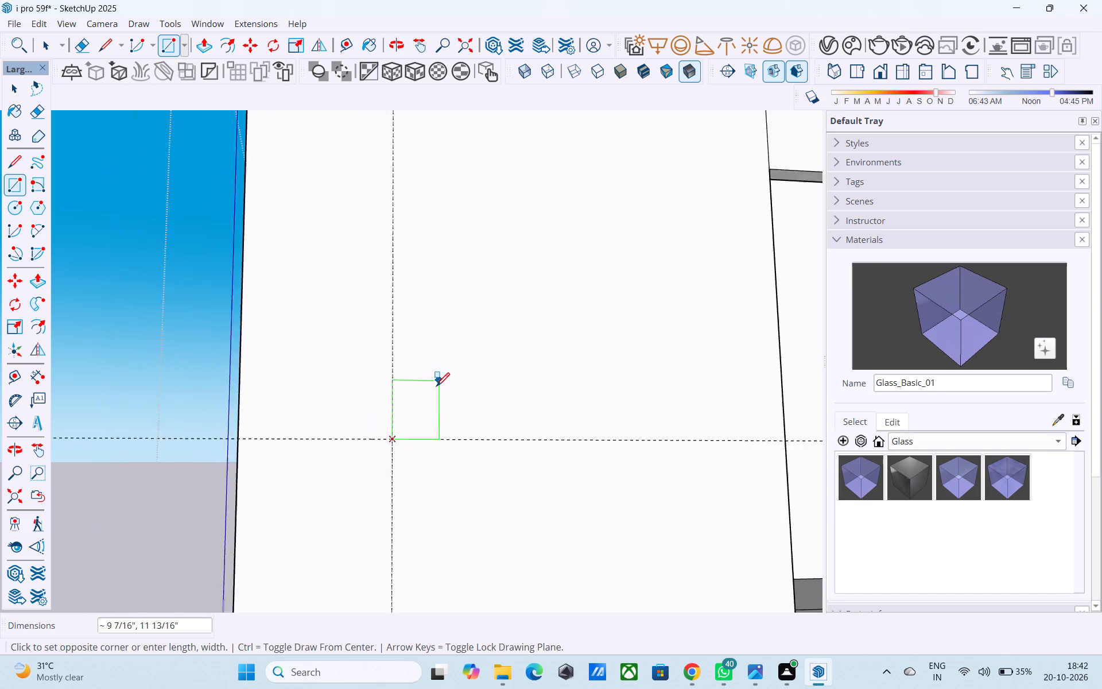
{"action": "middle_click_drag", "start_coordinate": [430, 400], "coordinate": [413, 453]}
{"action": "scroll", "coordinate": [373, 433], "scroll_direction": "down", "scroll_amount": 3}
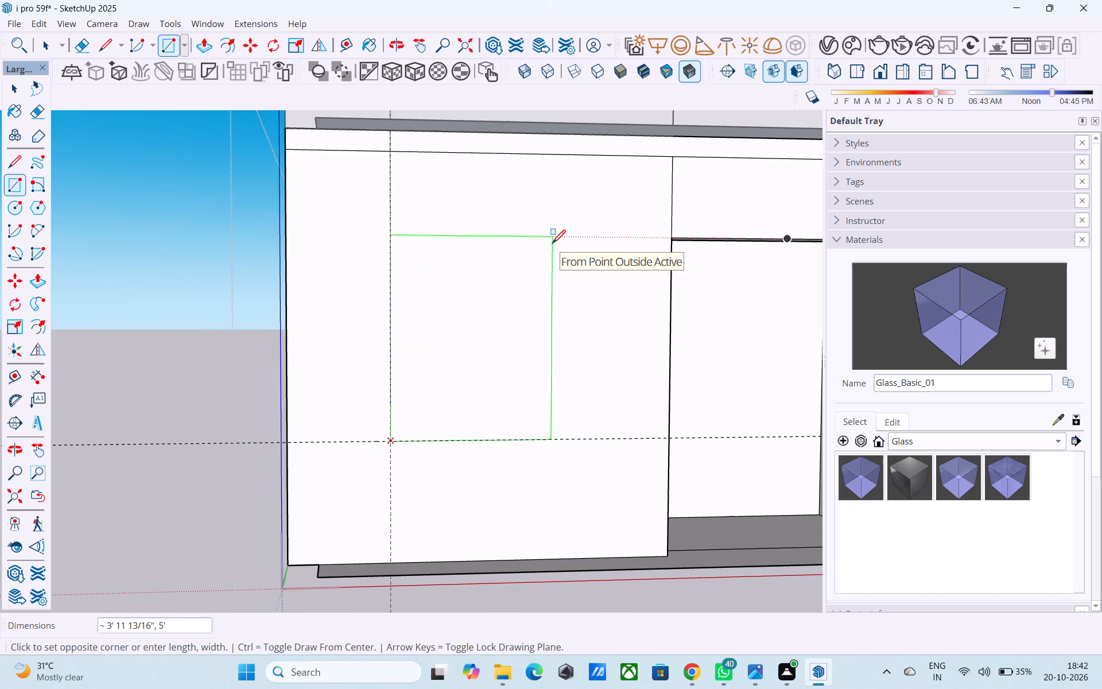
{"action": "type", "text": "4',4'"}
{"action": "key", "text": "Return"}
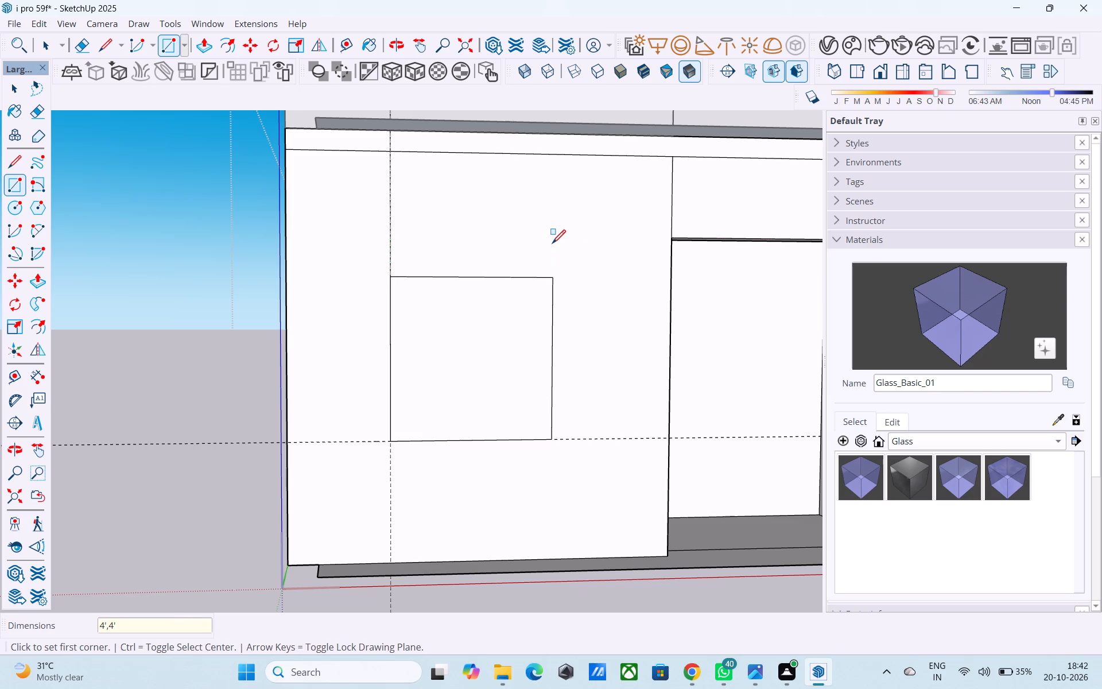
Offset the window rectangle's outline 2" inward to form the frame border.
{"action": "scroll", "coordinate": [512, 296], "scroll_direction": "down", "scroll_amount": 3}
{"action": "middle_click_drag", "start_coordinate": [450, 396], "coordinate": [431, 442]}
{"action": "scroll", "coordinate": [356, 358], "scroll_direction": "down", "scroll_amount": 5}
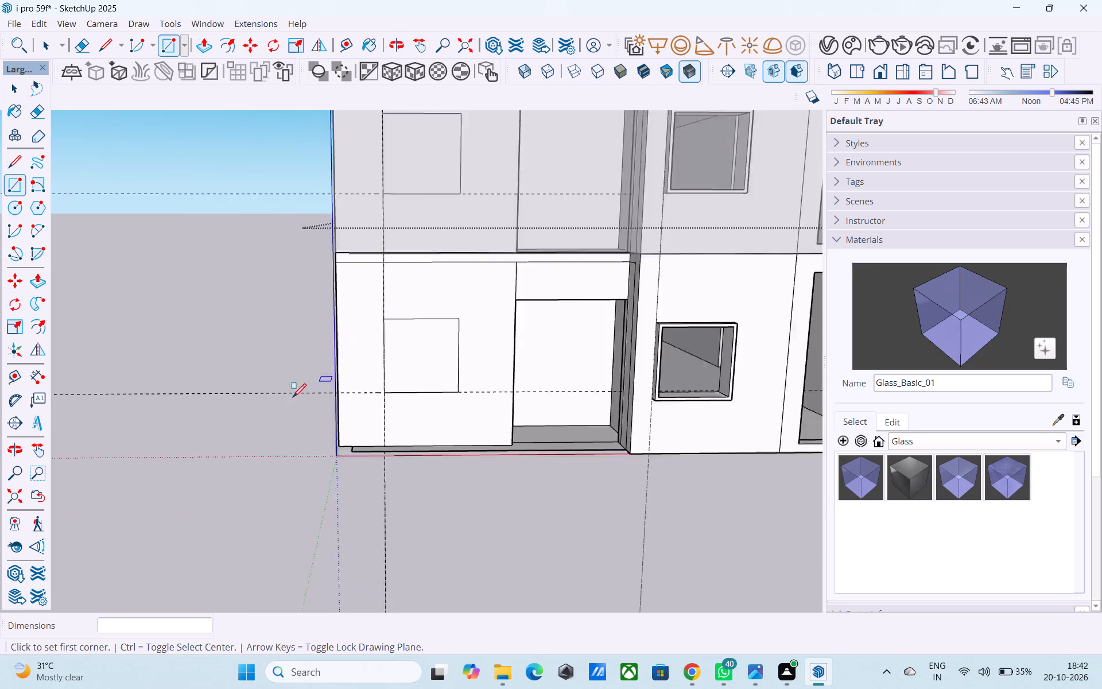
{"action": "scroll", "coordinate": [293, 398], "scroll_direction": "down", "scroll_amount": 1}
{"action": "middle_click_drag", "start_coordinate": [383, 323], "coordinate": [382, 308]}
{"action": "scroll", "coordinate": [382, 308], "scroll_direction": "up", "scroll_amount": 5}
{"action": "middle_click_drag", "start_coordinate": [386, 305], "coordinate": [366, 306]}
{"action": "scroll", "coordinate": [366, 307], "scroll_direction": "up", "scroll_amount": 4}
{"action": "key", "text": "space"}
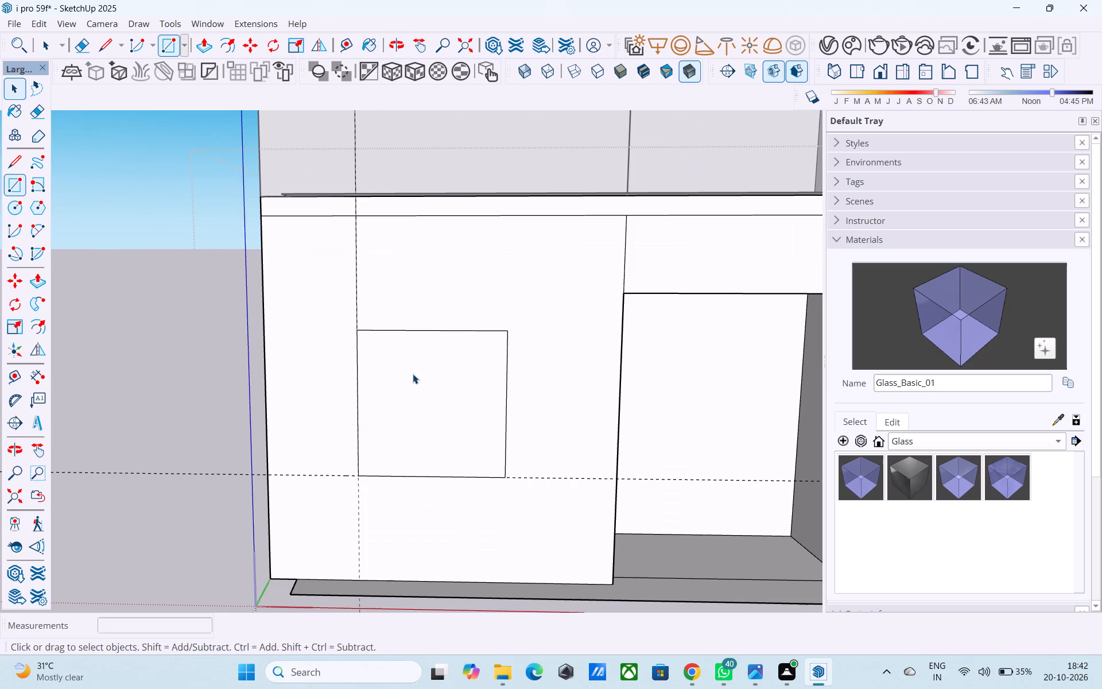
{"action": "left_click", "coordinate": [413, 374]}
{"action": "key", "text": "f"}
{"action": "left_click", "coordinate": [413, 374]}
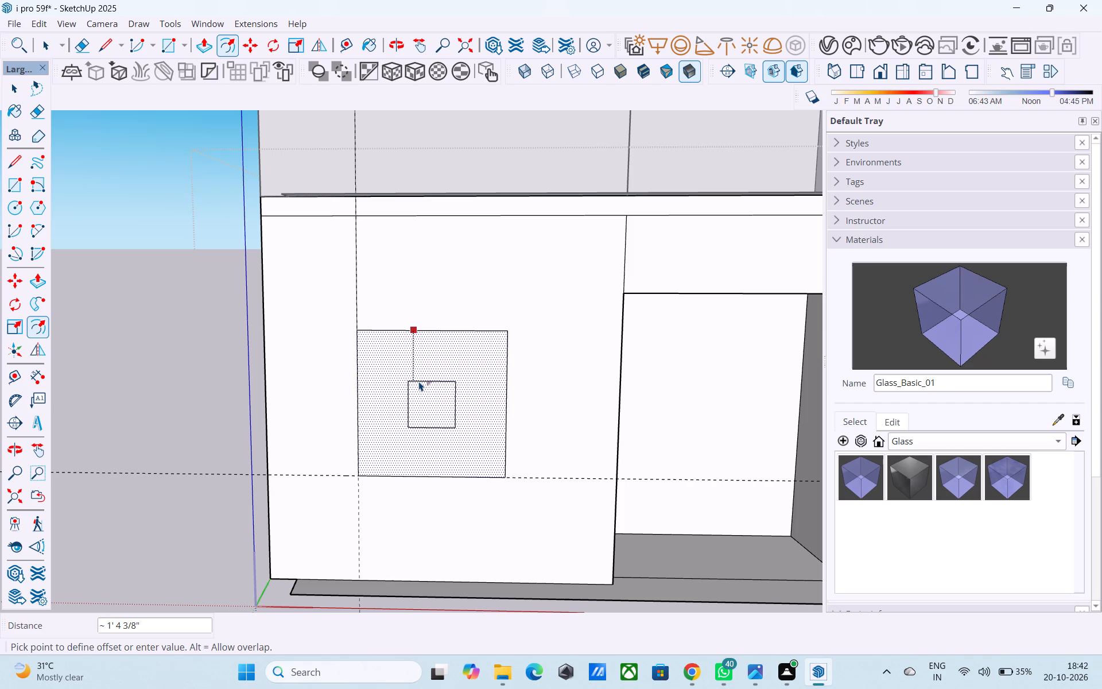
{"action": "type", "text": "2\""}
{"action": "key", "text": "Return"}
{"action": "key", "text": "space"}
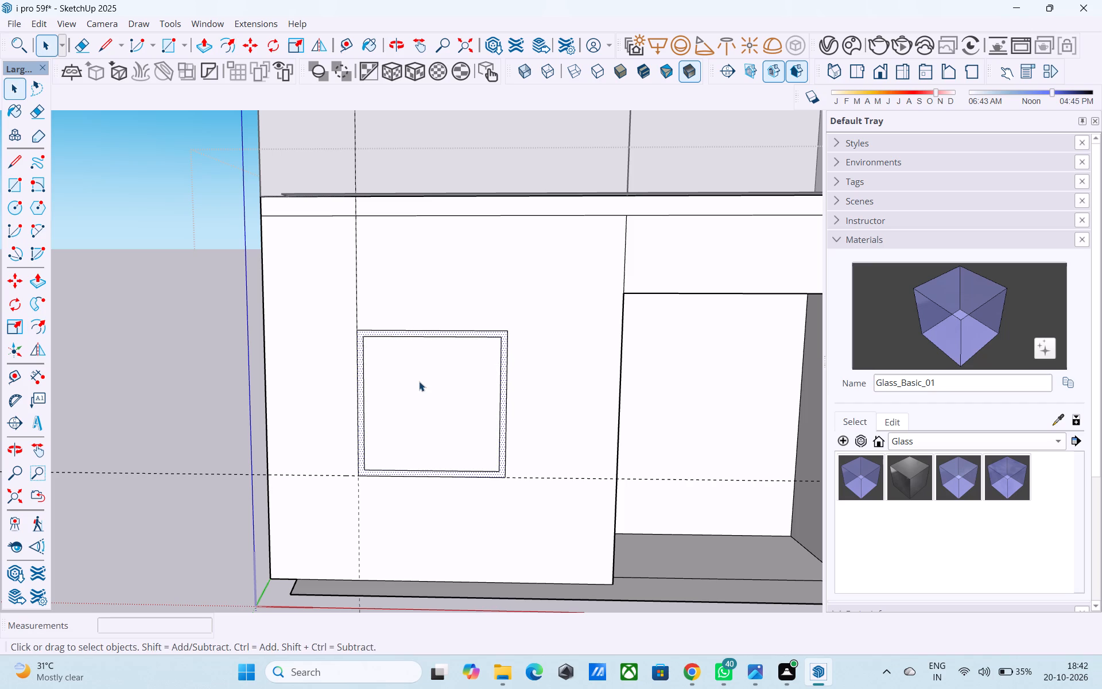
Push the face inside the window frame border 6" through the wall to cut the opening.
{"action": "middle_click_drag", "start_coordinate": [419, 381], "coordinate": [405, 374]}
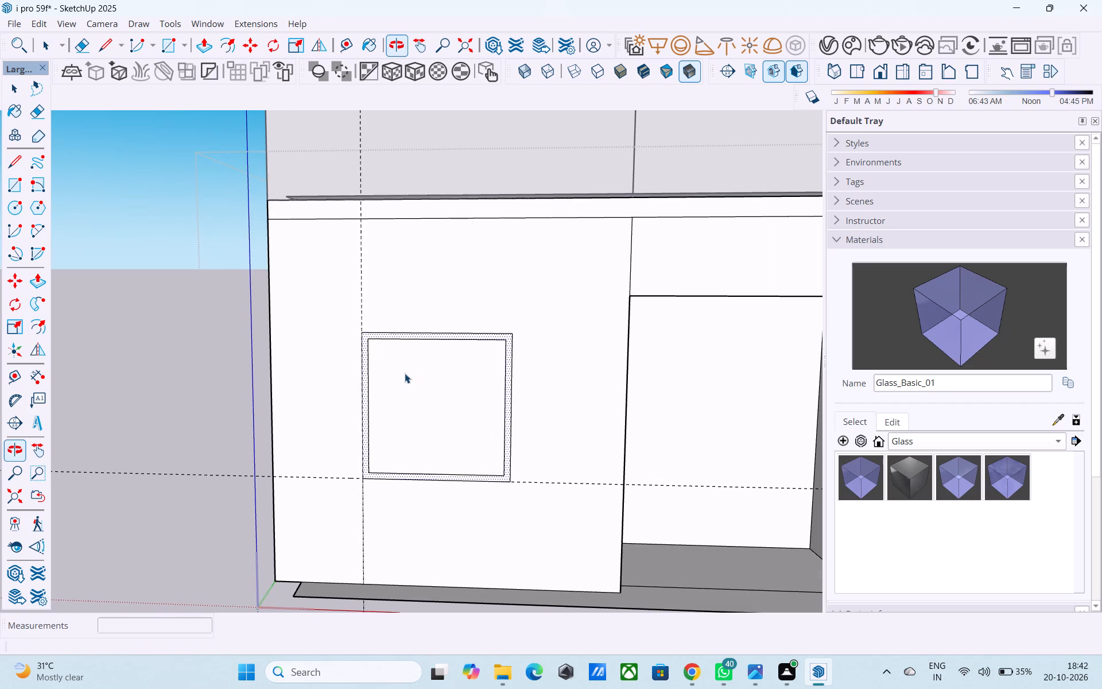
{"action": "scroll", "coordinate": [370, 366], "scroll_direction": "down", "scroll_amount": 2}
{"action": "middle_click_drag", "start_coordinate": [368, 366], "coordinate": [301, 407]}
{"action": "scroll", "coordinate": [249, 396], "scroll_direction": "down", "scroll_amount": 5}
{"action": "middle_click_drag", "start_coordinate": [364, 403], "coordinate": [380, 385]}
{"action": "scroll", "coordinate": [379, 388], "scroll_direction": "up", "scroll_amount": 6}
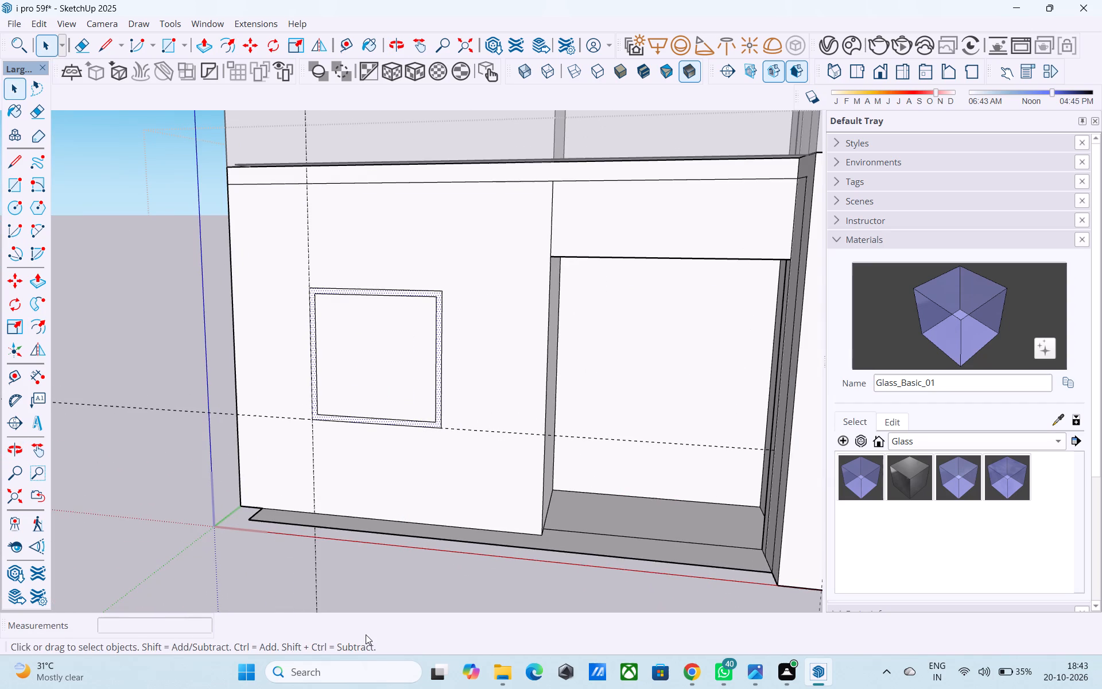
{"action": "scroll", "coordinate": [364, 644], "scroll_direction": "down", "scroll_amount": 5}
{"action": "scroll", "coordinate": [344, 408], "scroll_direction": "down", "scroll_amount": 1}
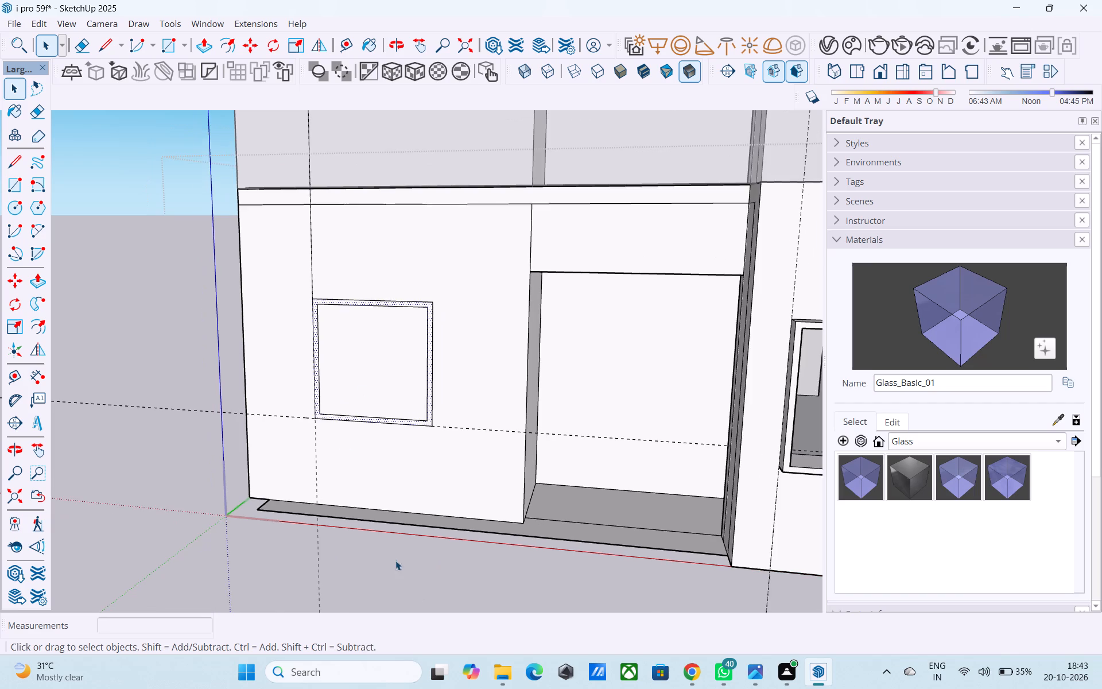
{"action": "scroll", "coordinate": [395, 560], "scroll_direction": "down", "scroll_amount": 4}
{"action": "scroll", "coordinate": [350, 390], "scroll_direction": "up", "scroll_amount": 3}
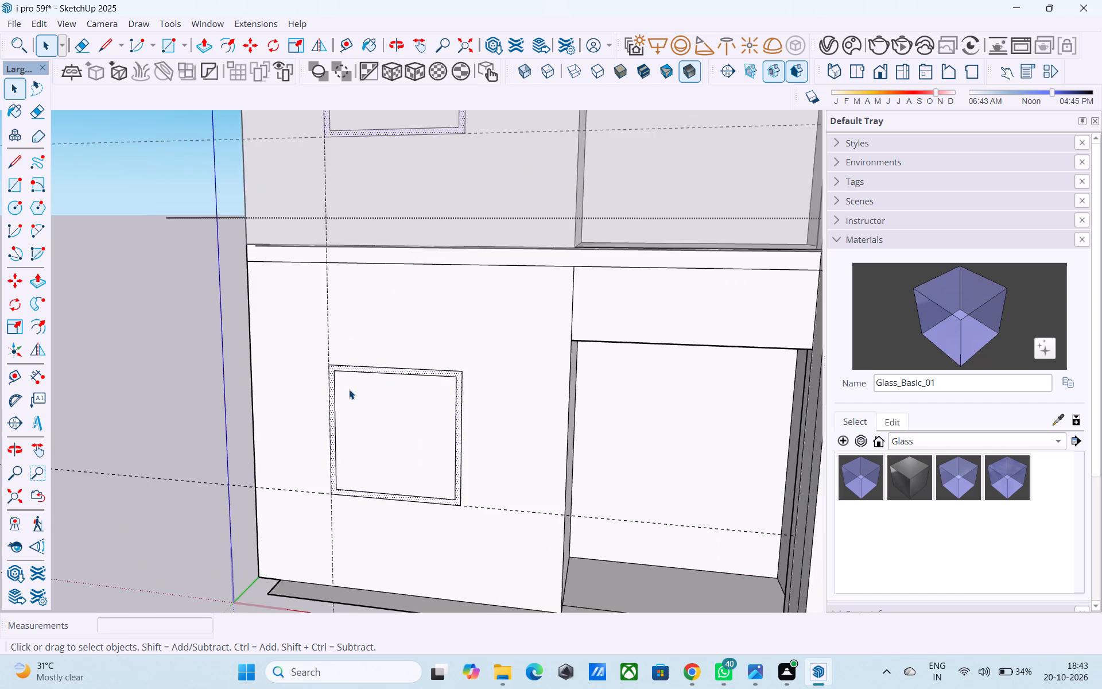
{"action": "scroll", "coordinate": [349, 389], "scroll_direction": "up", "scroll_amount": 5}
{"action": "left_click", "coordinate": [389, 452]}
{"action": "scroll", "coordinate": [390, 448], "scroll_direction": "up", "scroll_amount": 1}
{"action": "key", "text": "p"}
{"action": "left_click", "coordinate": [390, 439]}
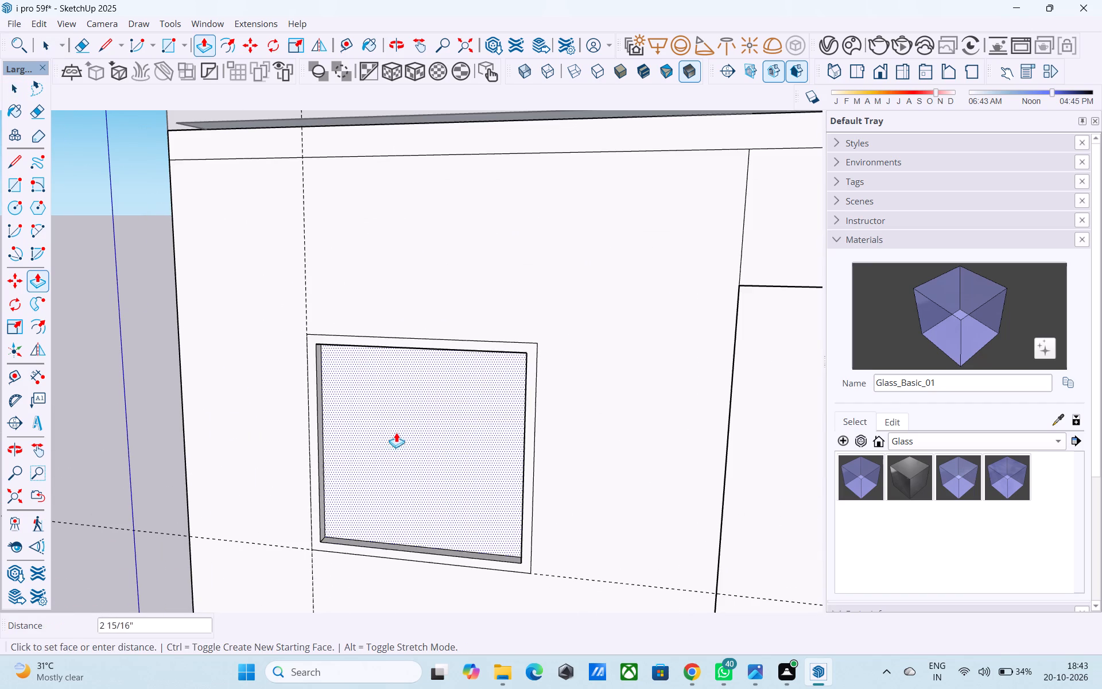
{"action": "left_click", "coordinate": [415, 402]}
Examine the new window opening and the floor and base edge of the neighbouring doorway recess.
{"action": "scroll", "coordinate": [415, 402], "scroll_direction": "down", "scroll_amount": 5}
{"action": "middle_click_drag", "start_coordinate": [415, 405], "coordinate": [379, 406]}
{"action": "scroll", "coordinate": [371, 400], "scroll_direction": "down", "scroll_amount": 4}
{"action": "middle_click_drag", "start_coordinate": [371, 399], "coordinate": [418, 417]}
{"action": "scroll", "coordinate": [355, 371], "scroll_direction": "down", "scroll_amount": 3}
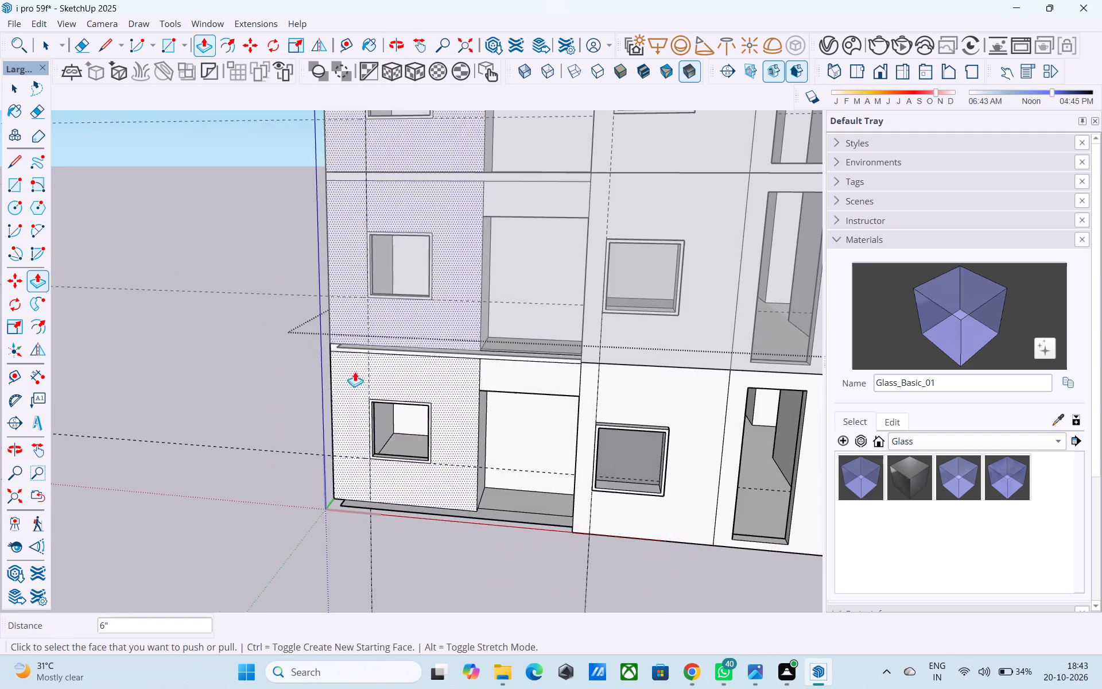
{"action": "middle_click", "coordinate": [417, 439]}
{"action": "scroll", "coordinate": [417, 439], "scroll_direction": "up", "scroll_amount": 9}
{"action": "key", "text": "space"}
{"action": "scroll", "coordinate": [456, 463], "scroll_direction": "down", "scroll_amount": 1}
{"action": "middle_click_drag", "start_coordinate": [454, 463], "coordinate": [411, 378], "text": "shift"}
{"action": "scroll", "coordinate": [381, 491], "scroll_direction": "down", "scroll_amount": 3}
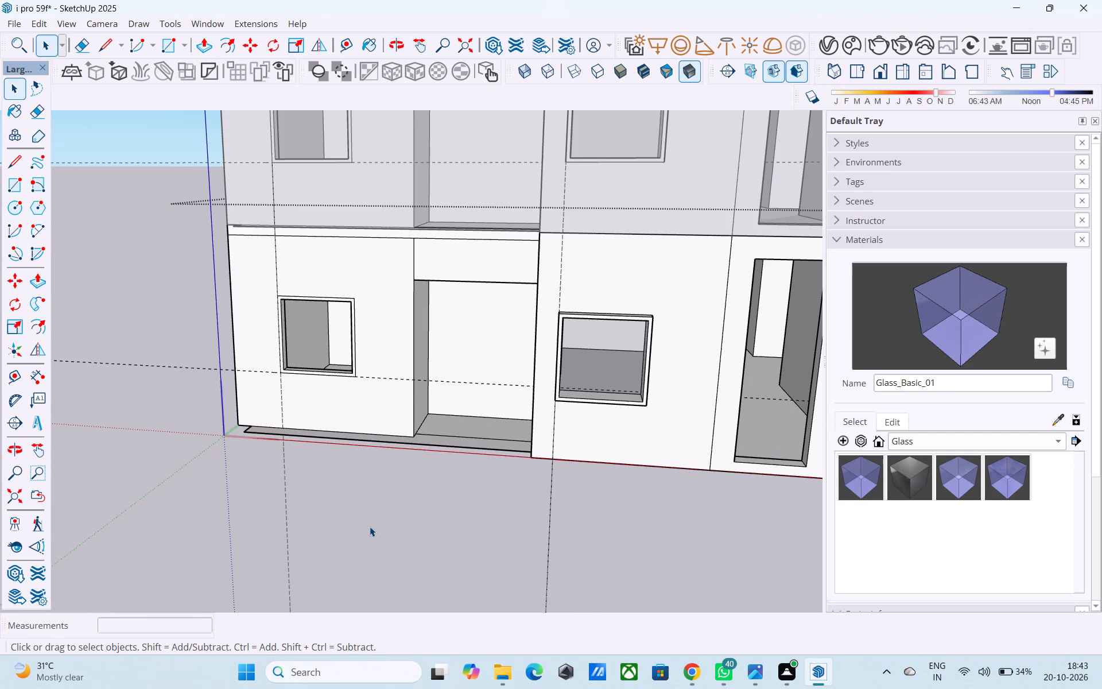
{"action": "scroll", "coordinate": [430, 545], "scroll_direction": "down", "scroll_amount": 3}
{"action": "scroll", "coordinate": [405, 428], "scroll_direction": "up", "scroll_amount": 2}
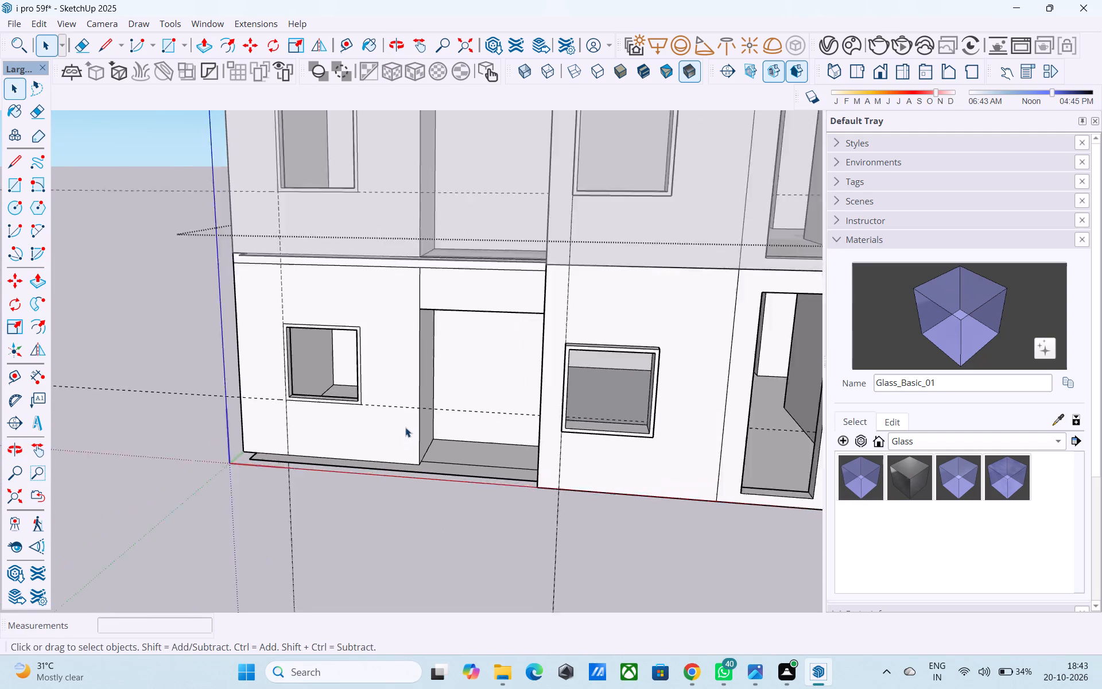
{"action": "scroll", "coordinate": [405, 427], "scroll_direction": "up", "scroll_amount": 9}
{"action": "middle_click_drag", "start_coordinate": [430, 504], "coordinate": [302, 543]}
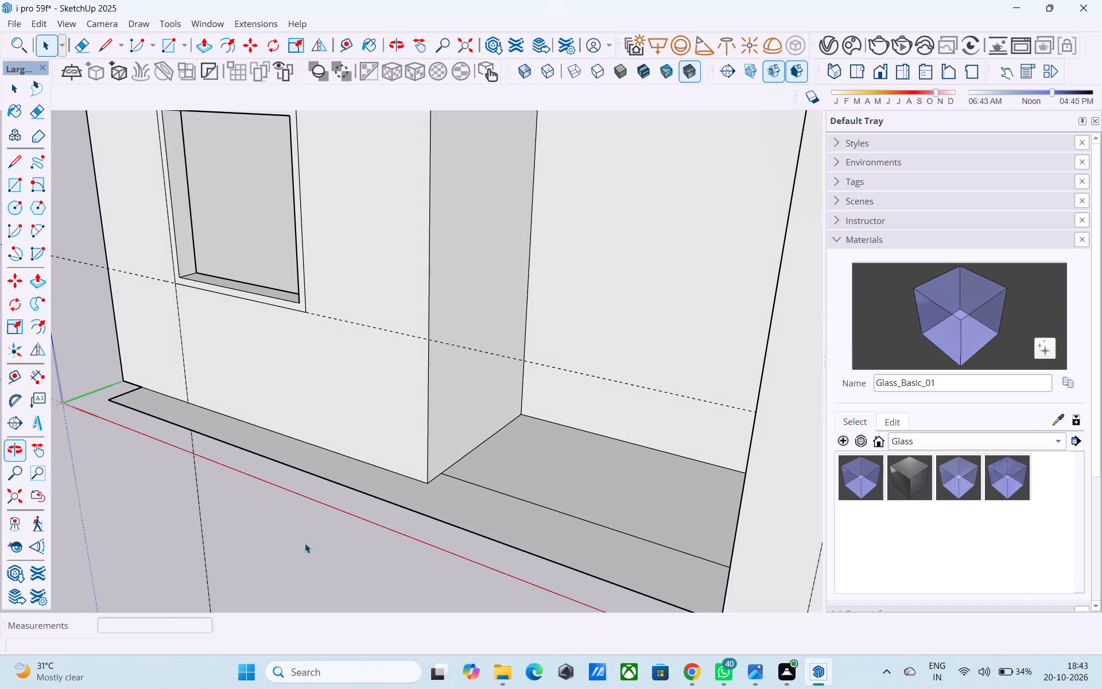
Draw a 6' line across the front of the doorway recess, from the wall's bottom corner to the opposite side wall.
{"action": "middle_click_drag", "start_coordinate": [309, 587], "coordinate": [469, 582]}
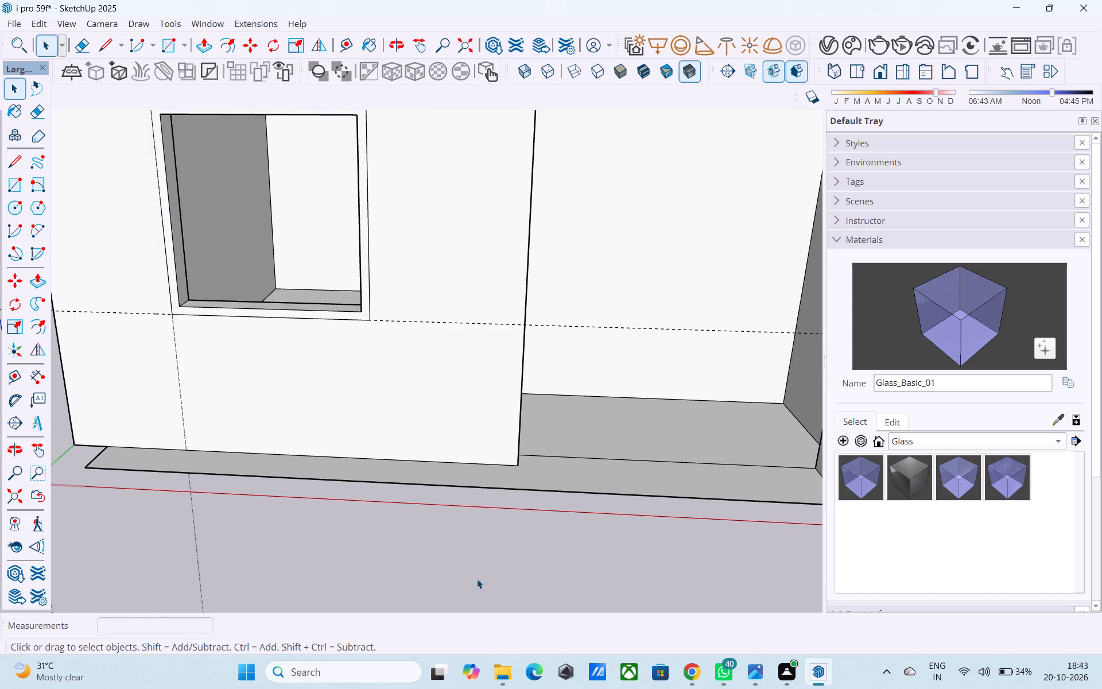
{"action": "middle_click_drag", "start_coordinate": [469, 574], "coordinate": [455, 592], "text": "shift"}
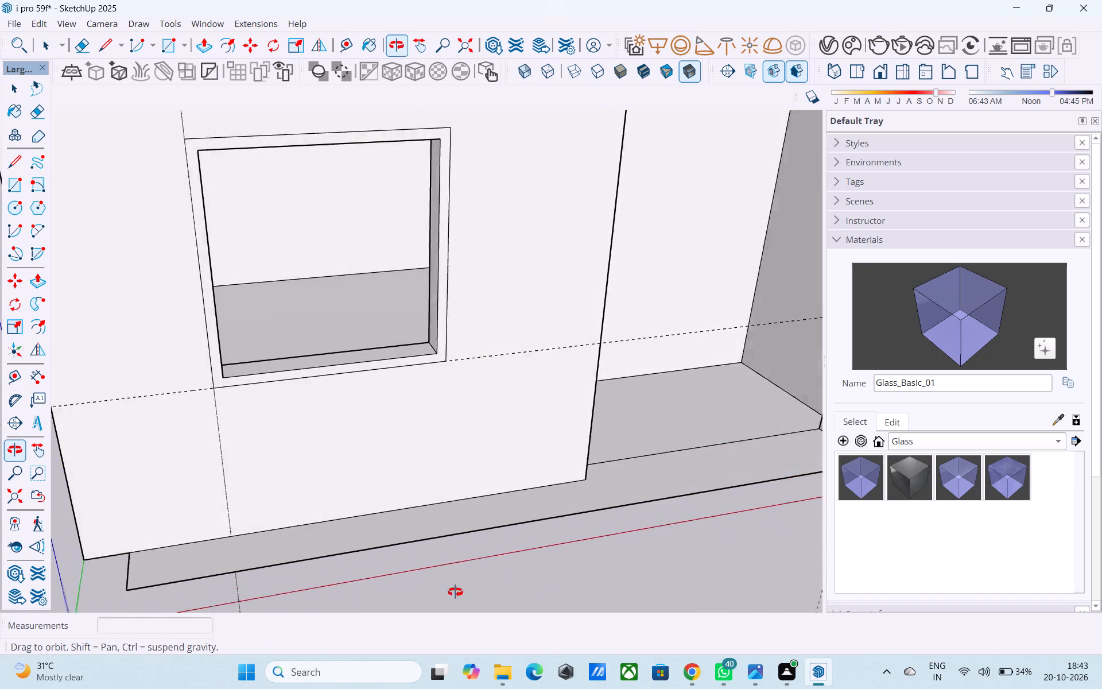
{"action": "middle_click_drag", "start_coordinate": [455, 592], "coordinate": [328, 589], "text": "shift"}
{"action": "middle_click_drag", "start_coordinate": [334, 578], "coordinate": [252, 554], "text": "shift"}
{"action": "scroll", "coordinate": [240, 456], "scroll_direction": "down", "scroll_amount": 5}
{"action": "middle_click_drag", "start_coordinate": [363, 500], "coordinate": [297, 431], "text": "shift"}
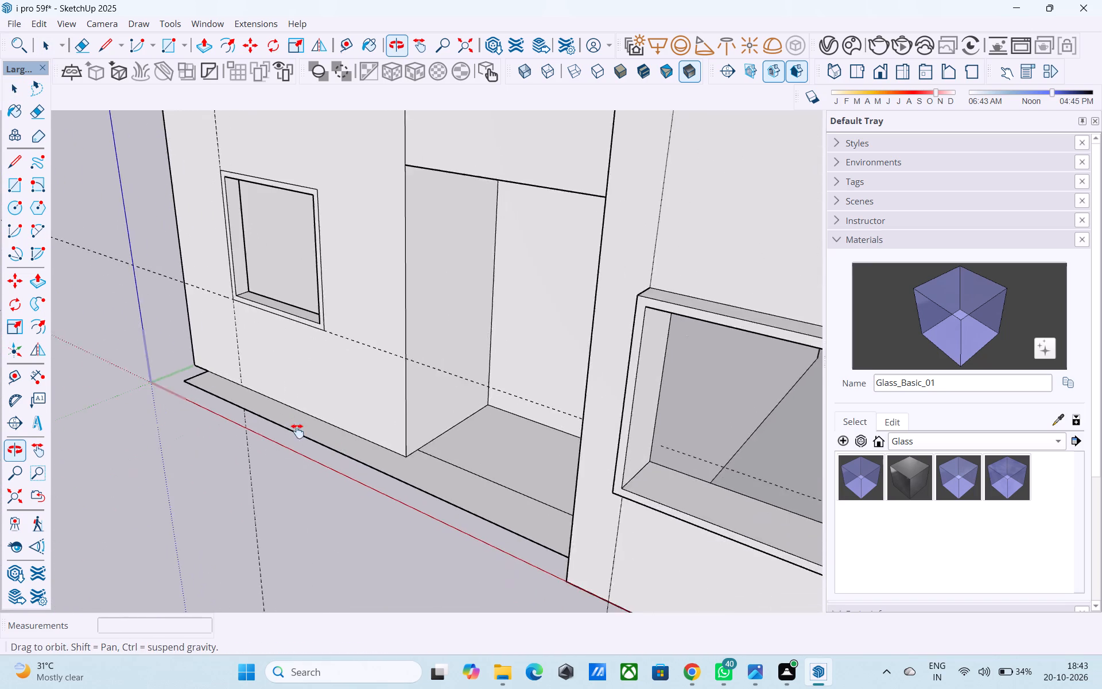
{"action": "middle_click_drag", "start_coordinate": [297, 431], "coordinate": [333, 459], "text": "shift"}
{"action": "key", "text": "l"}
{"action": "scroll", "coordinate": [356, 458], "scroll_direction": "up", "scroll_amount": 5}
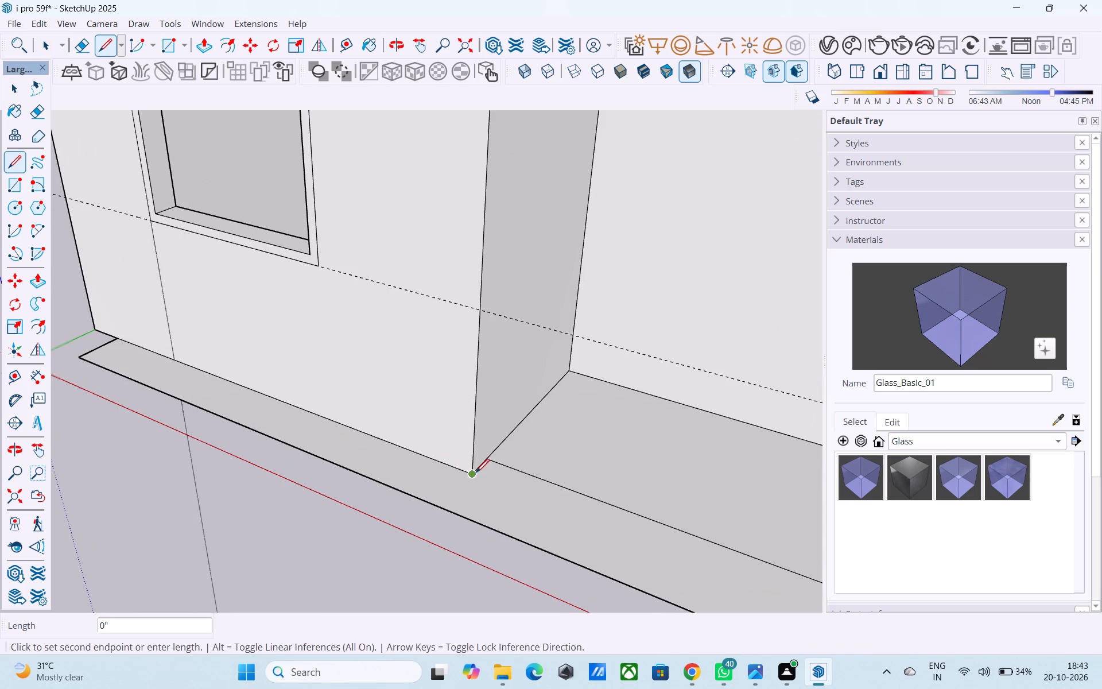
{"action": "left_click", "coordinate": [476, 474]}
{"action": "middle_click_drag", "start_coordinate": [483, 473], "coordinate": [645, 482]}
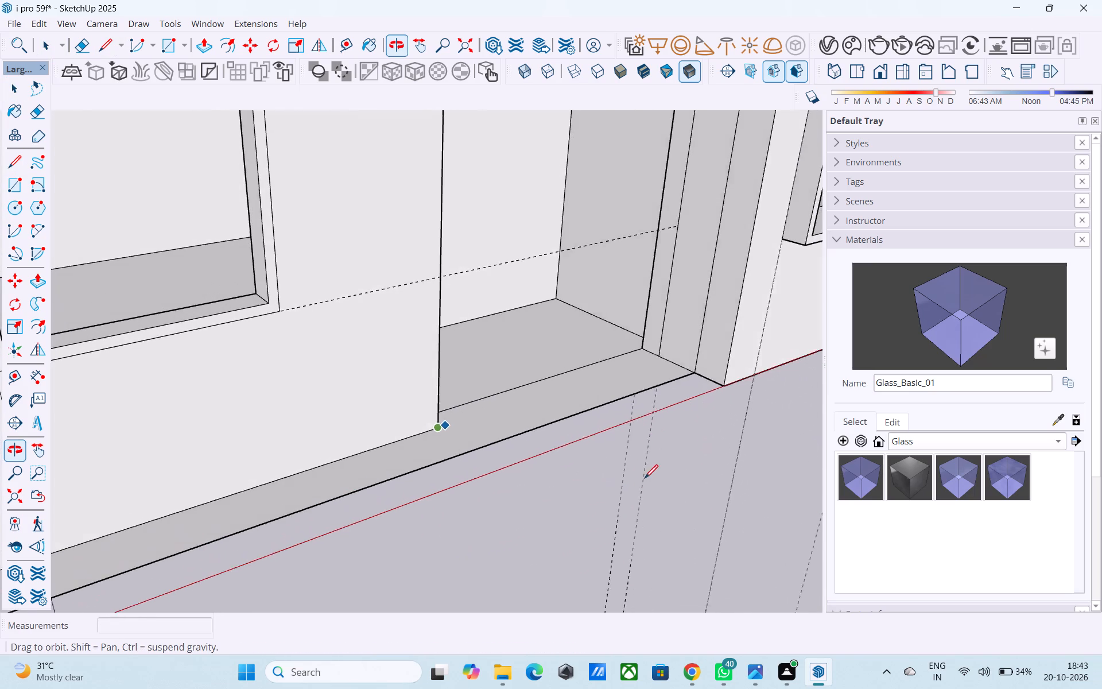
{"action": "left_click", "coordinate": [660, 358]}
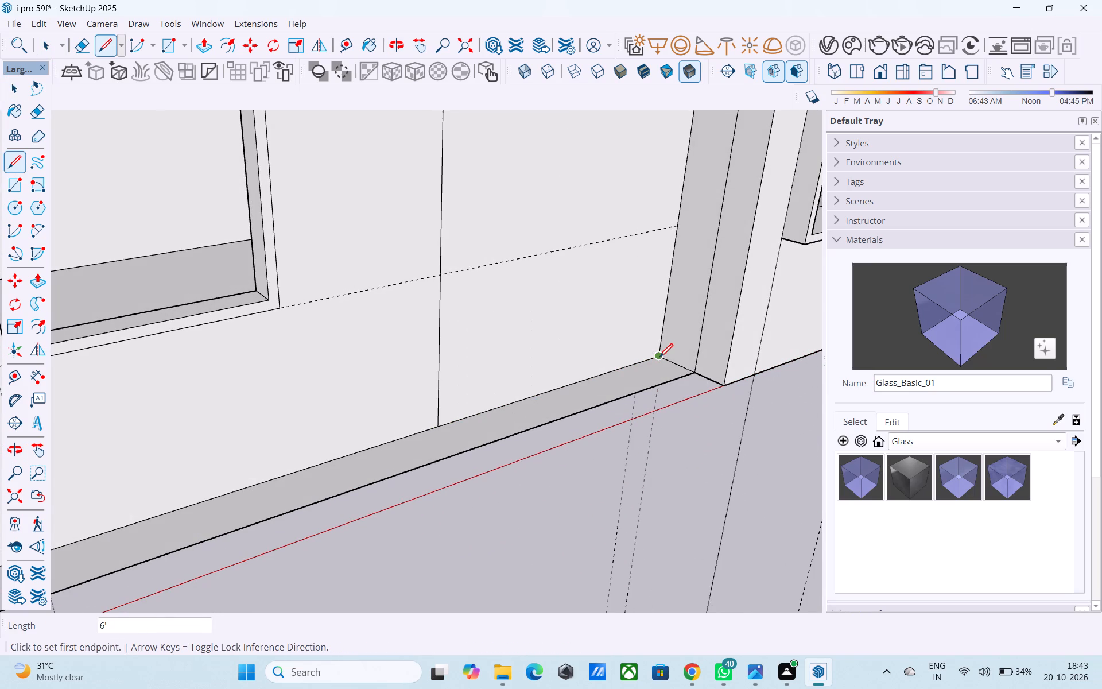
Delete the face that covers the doorway recess opening below the lintel.
{"action": "middle_click_drag", "start_coordinate": [658, 358], "coordinate": [679, 448]}
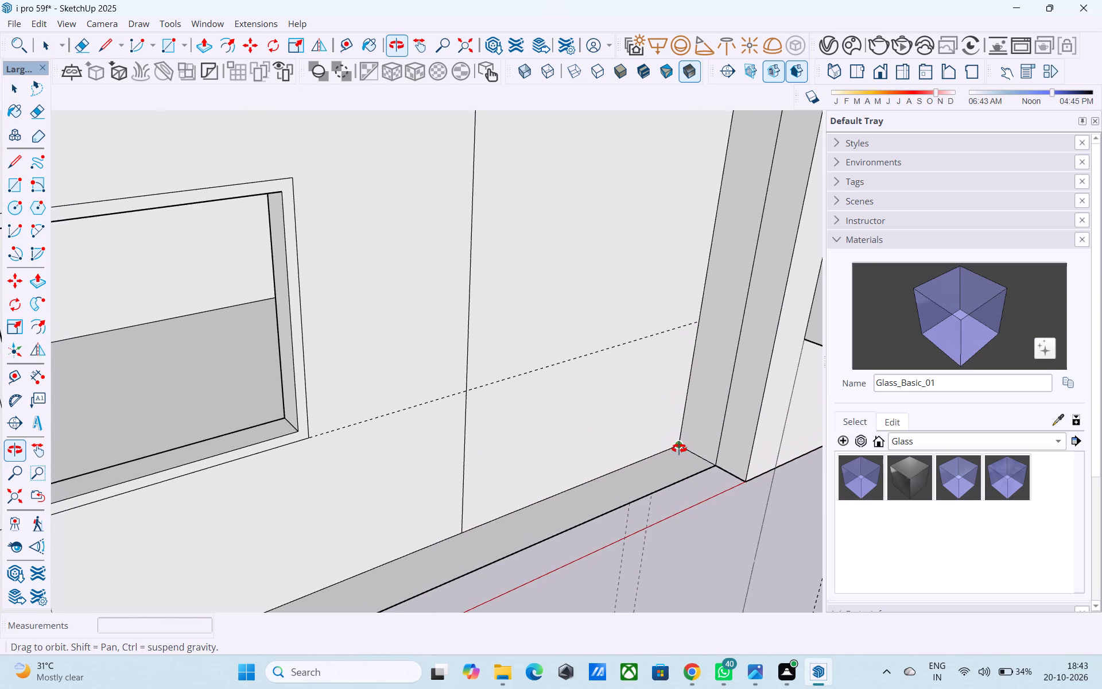
{"action": "middle_click_drag", "start_coordinate": [679, 448], "coordinate": [397, 376]}
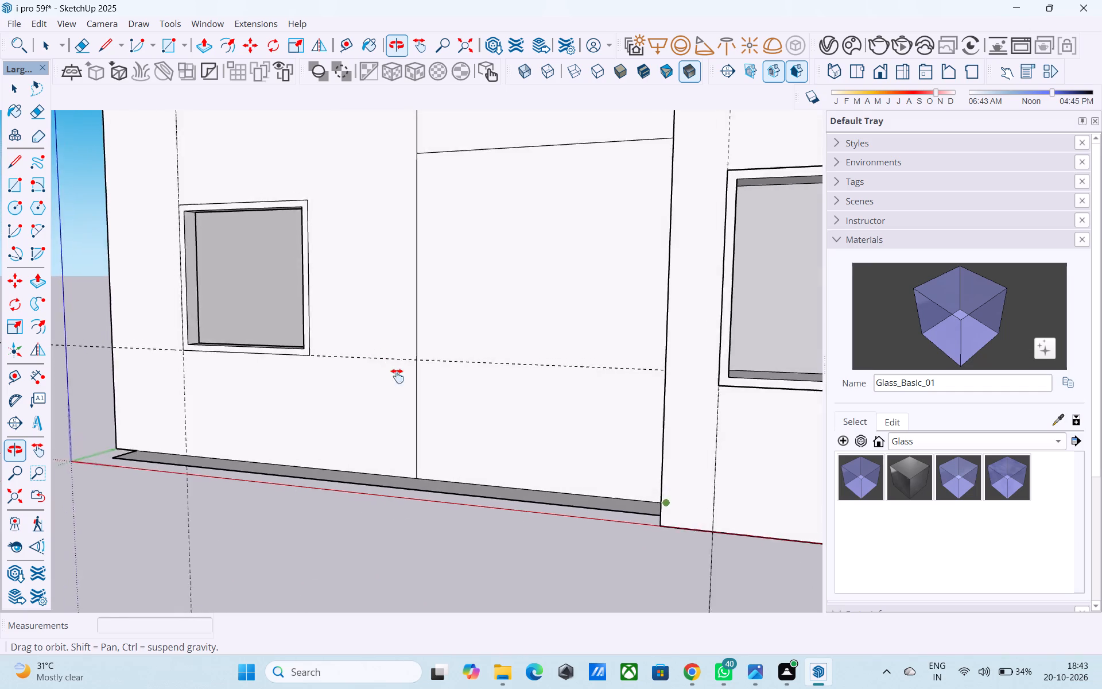
{"action": "middle_click_drag", "start_coordinate": [397, 376], "coordinate": [424, 474]}
{"action": "key", "text": "space"}
{"action": "left_click", "coordinate": [528, 420]}
{"action": "key", "text": "Delete"}
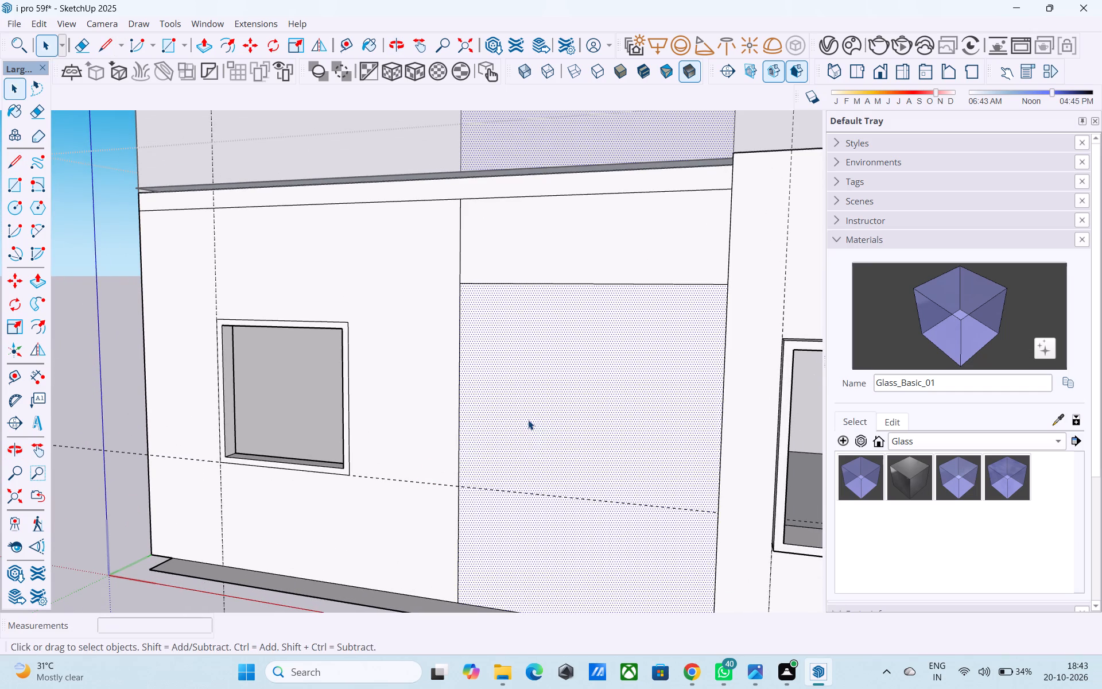
Pull the narrow floor strip at the recess's front edge upward, trying 3' and 2.5' before settling on 1.5'.
{"action": "scroll", "coordinate": [530, 415], "scroll_direction": "down", "scroll_amount": 5}
{"action": "middle_click_drag", "start_coordinate": [526, 424], "coordinate": [517, 508]}
{"action": "scroll", "coordinate": [455, 358], "scroll_direction": "down", "scroll_amount": 6}
{"action": "scroll", "coordinate": [475, 499], "scroll_direction": "up", "scroll_amount": 9}
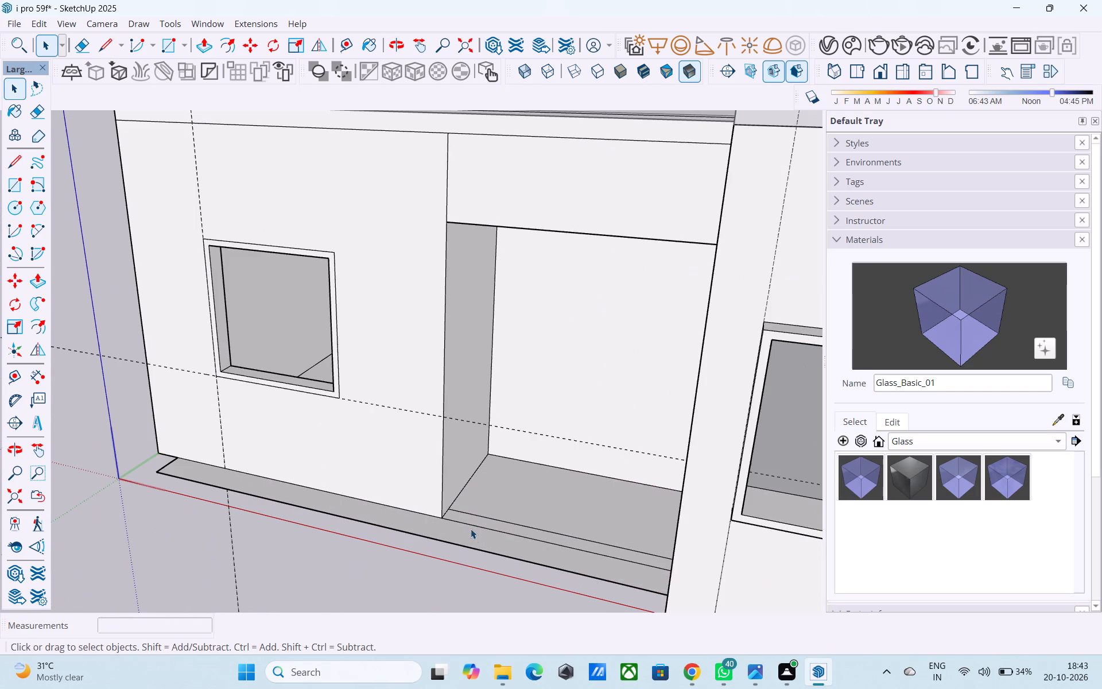
{"action": "left_click", "coordinate": [467, 522]}
{"action": "scroll", "coordinate": [467, 522], "scroll_direction": "up", "scroll_amount": 4}
{"action": "left_click", "coordinate": [466, 513]}
{"action": "scroll", "coordinate": [466, 514], "scroll_direction": "up", "scroll_amount": 4}
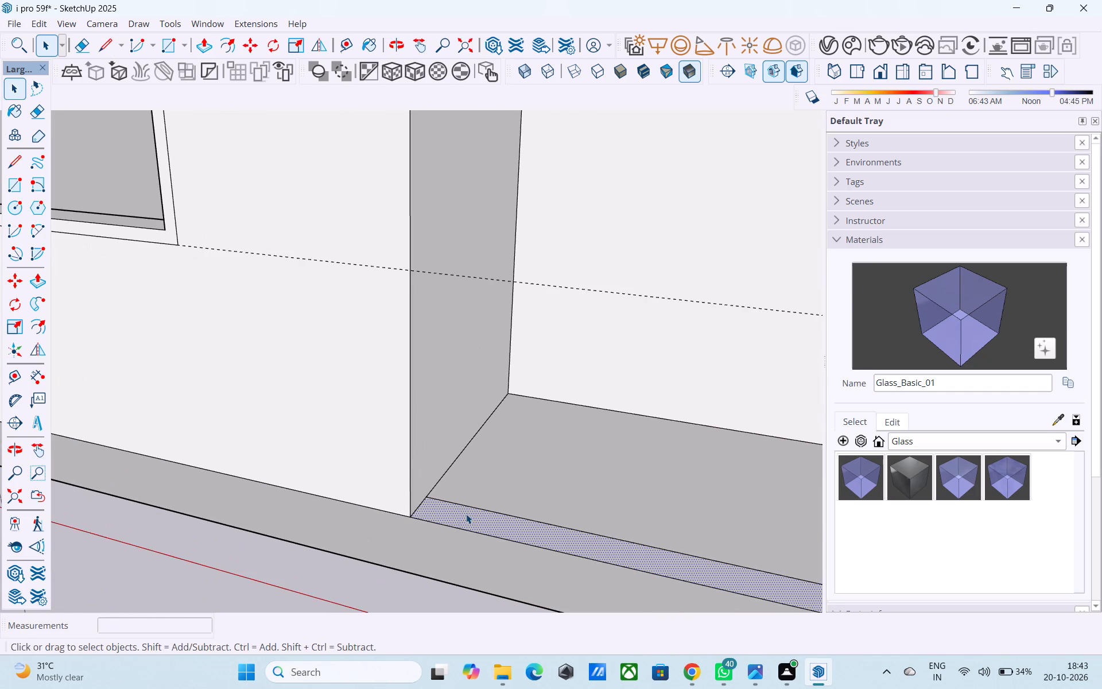
{"action": "key", "text": "p"}
{"action": "left_click", "coordinate": [466, 514]}
{"action": "type", "text": "3'"}
{"action": "key", "text": "Return"}
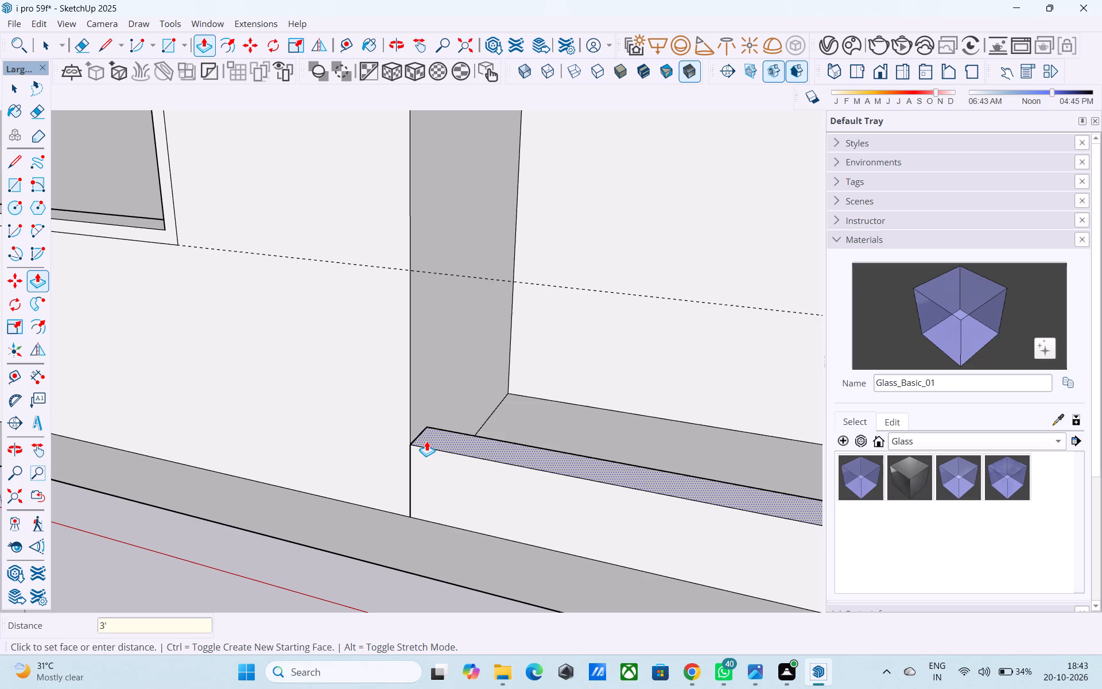
{"action": "type", "text": "2.5'"}
{"action": "key", "text": "Return"}
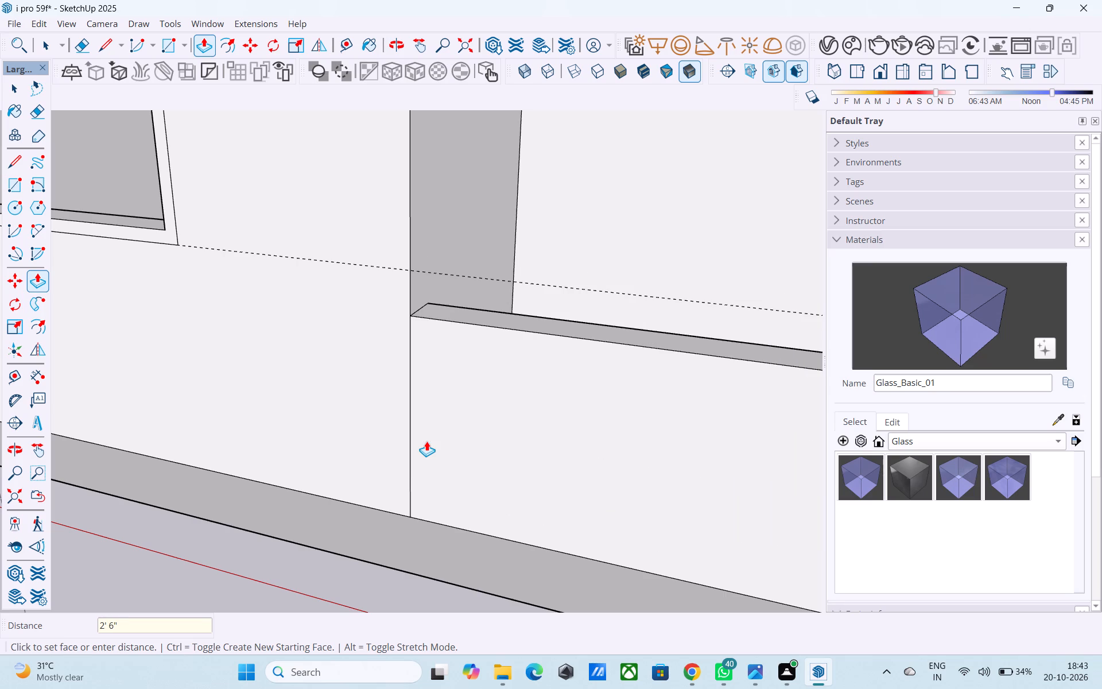
{"action": "type", "text": "1.5'"}
{"action": "key", "text": "Return"}
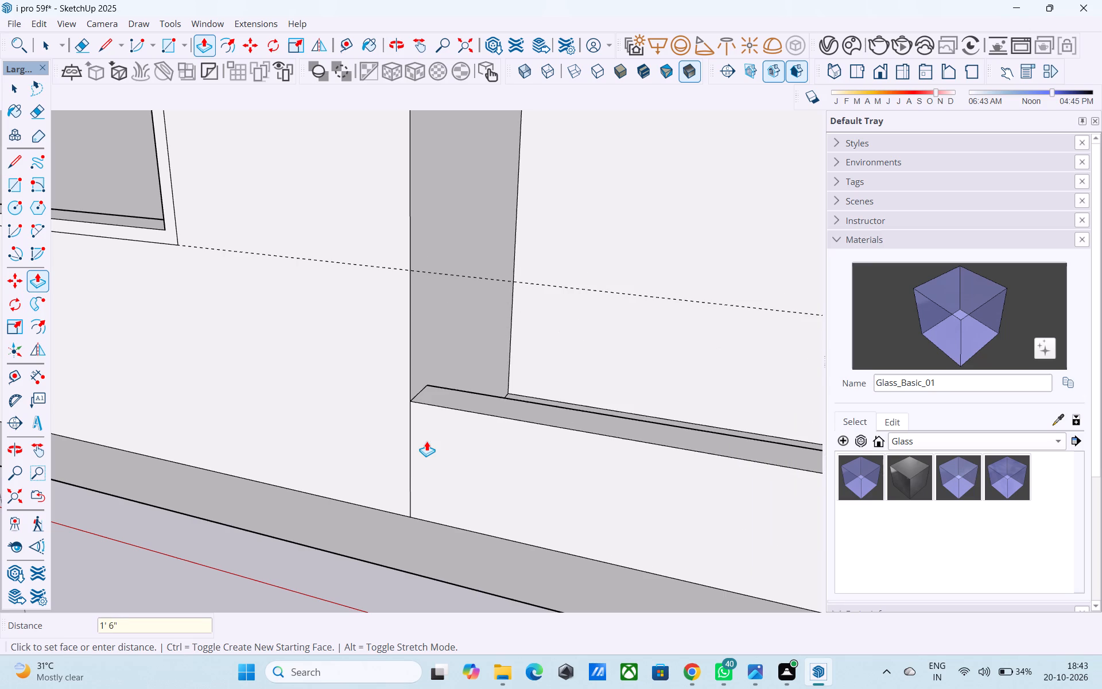
Examine the low wall across the recess opening in relation to the neighbouring windows and the storey above.
{"action": "scroll", "coordinate": [376, 454], "scroll_direction": "down", "scroll_amount": 5}
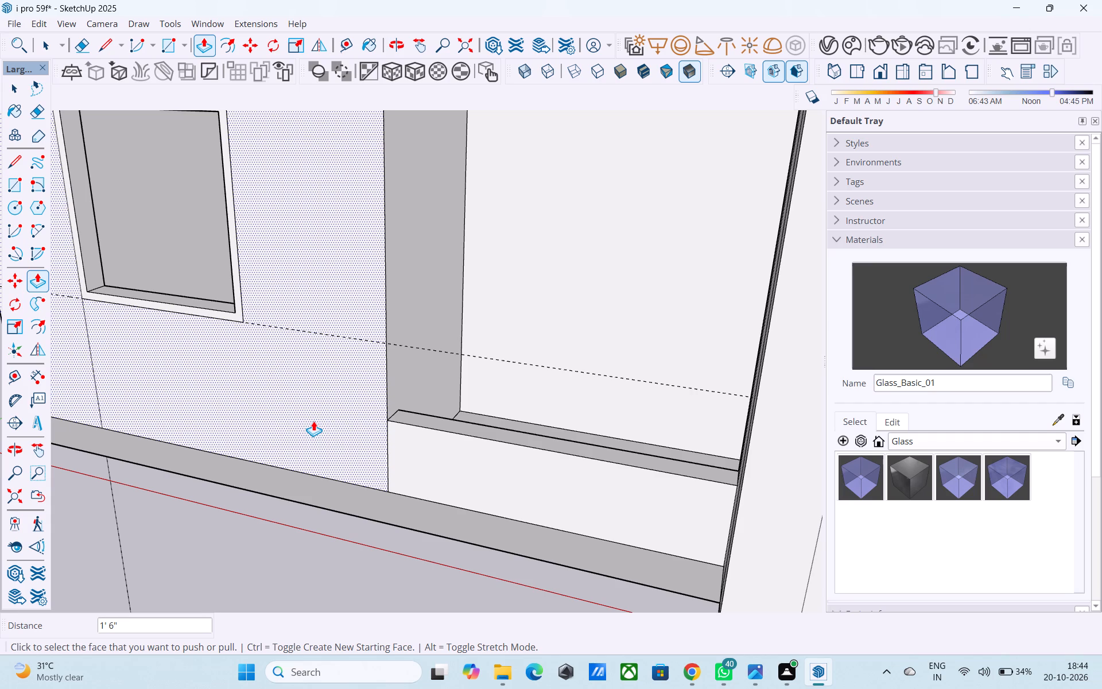
{"action": "scroll", "coordinate": [319, 416], "scroll_direction": "down", "scroll_amount": 6}
{"action": "middle_click_drag", "start_coordinate": [319, 417], "coordinate": [311, 386]}
{"action": "middle_click_drag", "start_coordinate": [333, 374], "coordinate": [314, 358]}
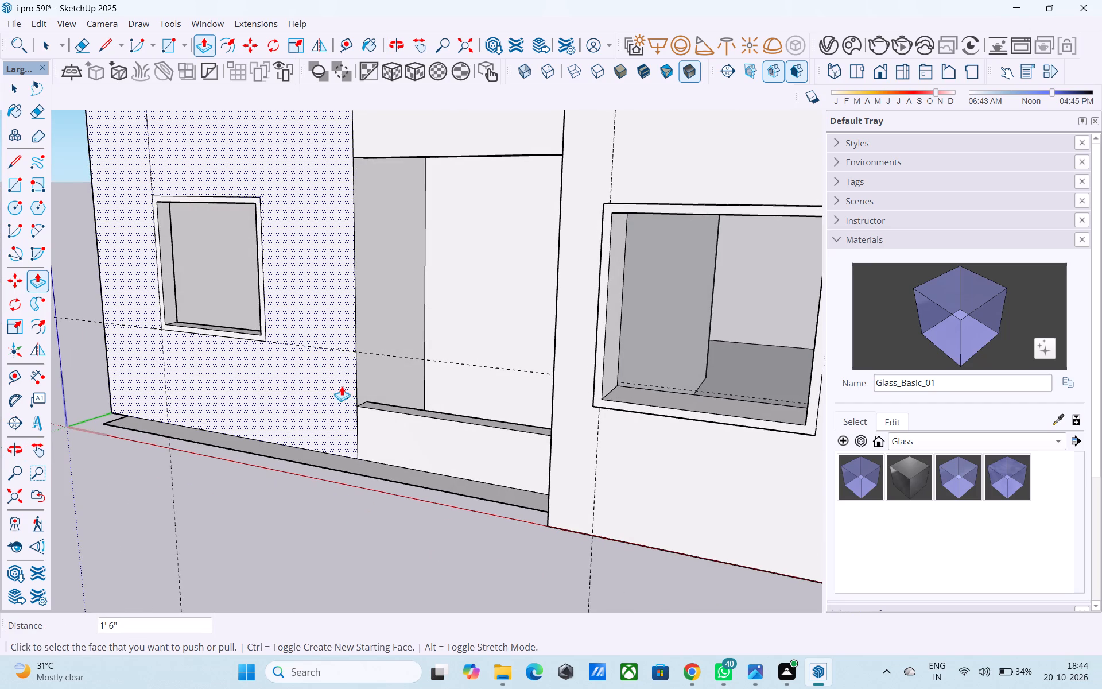
{"action": "middle_click_drag", "start_coordinate": [344, 386], "coordinate": [356, 415]}
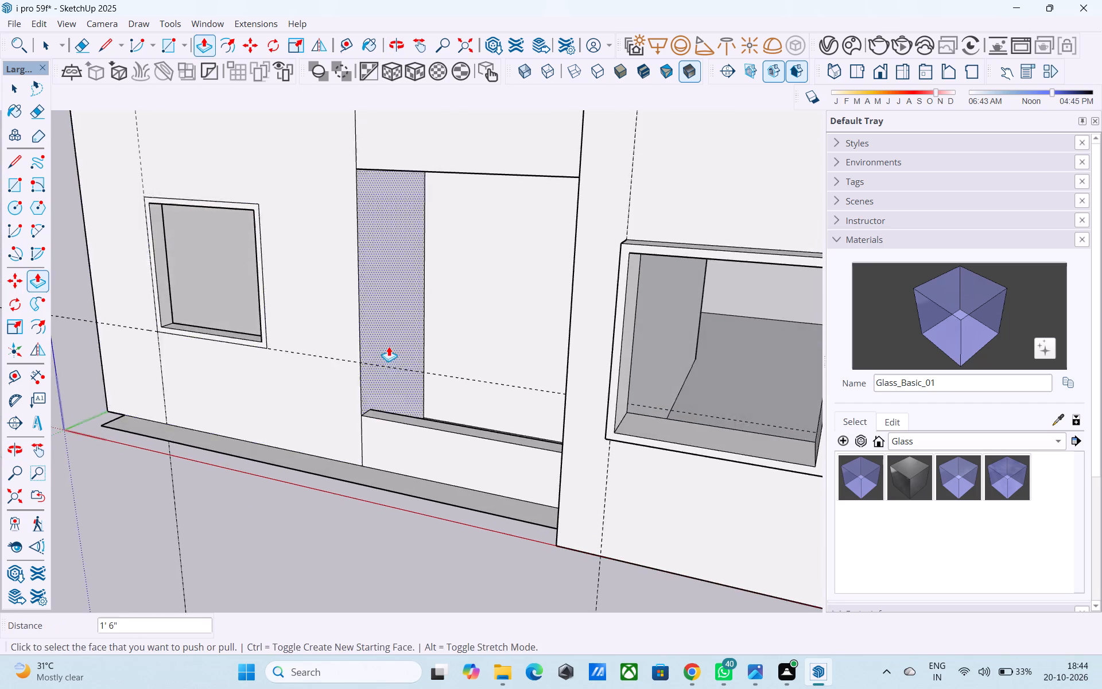
{"action": "scroll", "coordinate": [389, 346], "scroll_direction": "down", "scroll_amount": 5}
{"action": "middle_click_drag", "start_coordinate": [387, 347], "coordinate": [404, 394]}
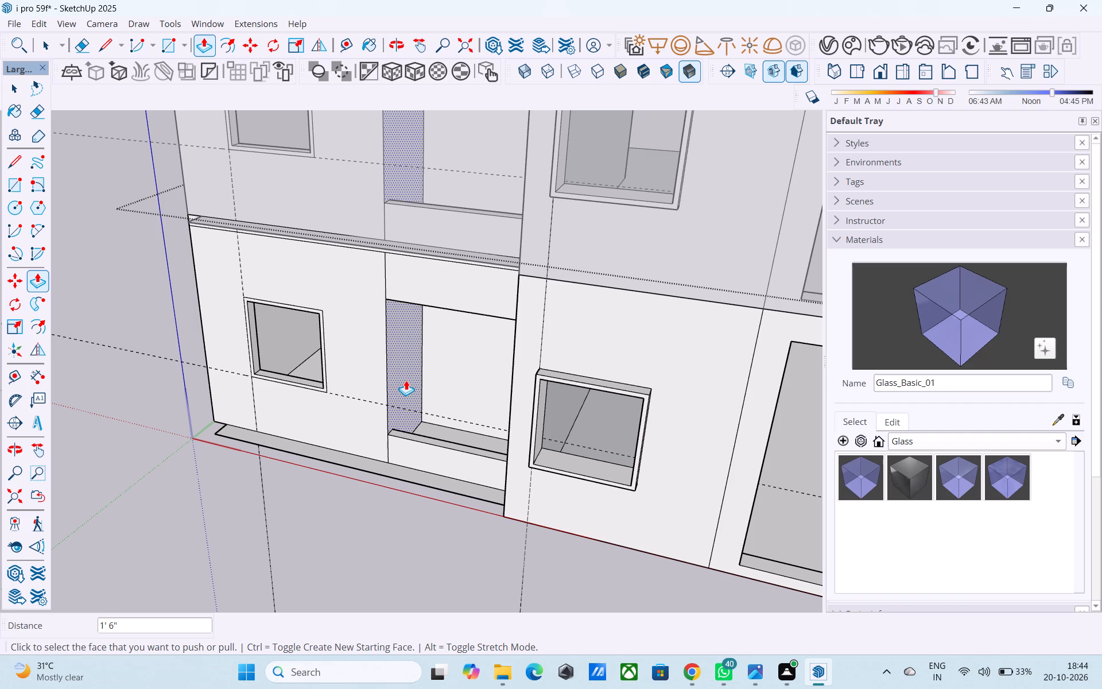
{"action": "middle_click", "coordinate": [387, 377]}
Draw a 1.5' vertical line up the recess's side wall from the low wall's top, closed with a 3" line to the outer edge.
{"action": "scroll", "coordinate": [405, 371], "scroll_direction": "up", "scroll_amount": 5}
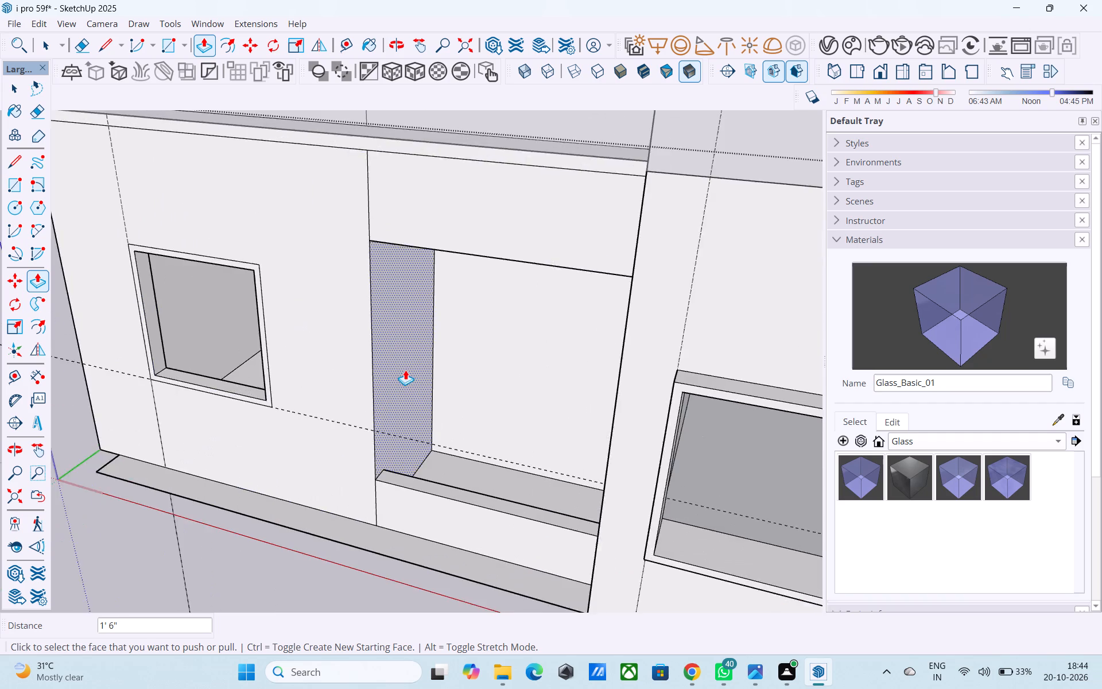
{"action": "scroll", "coordinate": [405, 370], "scroll_direction": "down", "scroll_amount": 1}
{"action": "middle_click_drag", "start_coordinate": [406, 369], "coordinate": [335, 327]}
{"action": "scroll", "coordinate": [347, 461], "scroll_direction": "up", "scroll_amount": 9}
{"action": "key", "text": "space"}
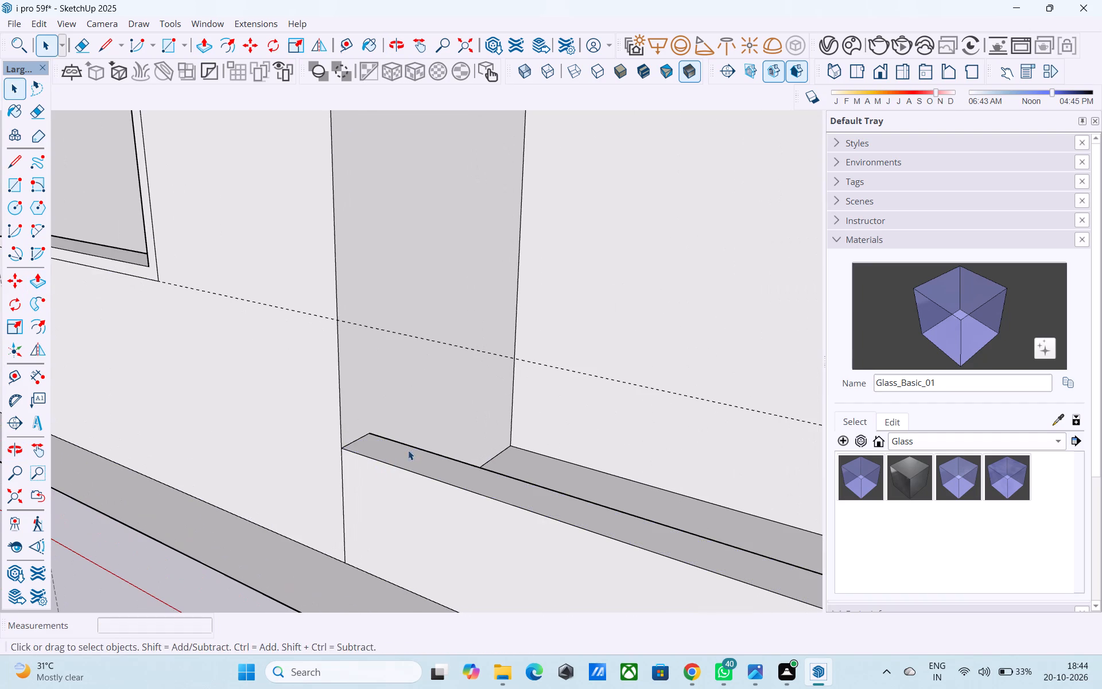
{"action": "key", "text": "l"}
{"action": "scroll", "coordinate": [412, 446], "scroll_direction": "up", "scroll_amount": 1}
{"action": "left_click", "coordinate": [351, 443]}
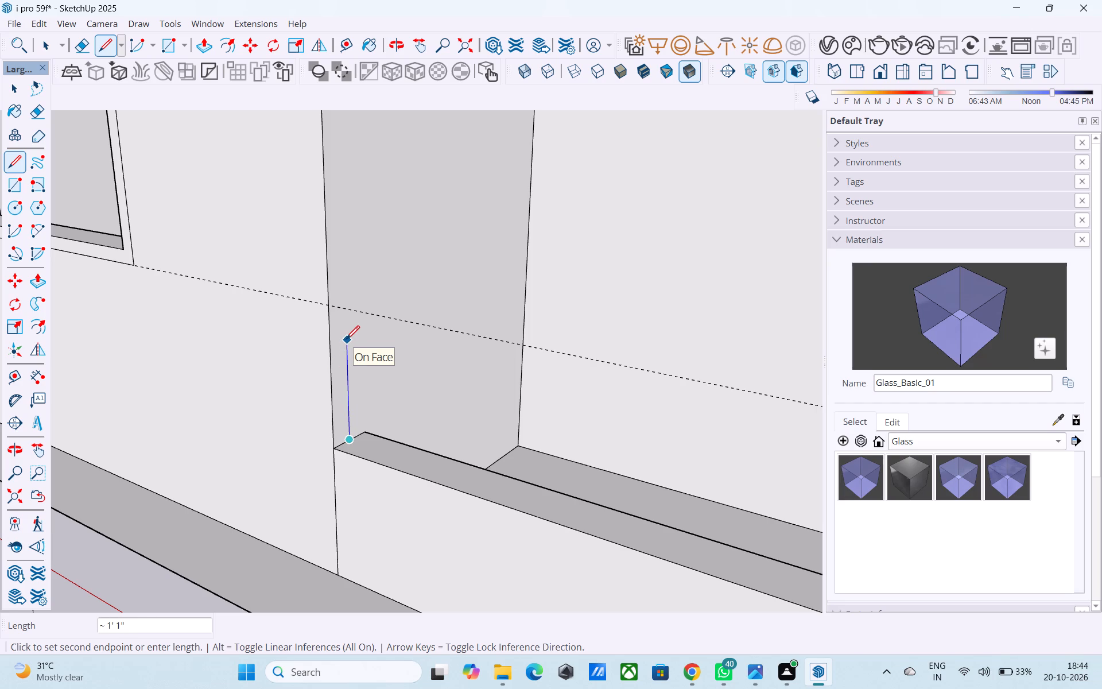
{"action": "type", "text": "1.5'"}
{"action": "key", "text": "Return"}
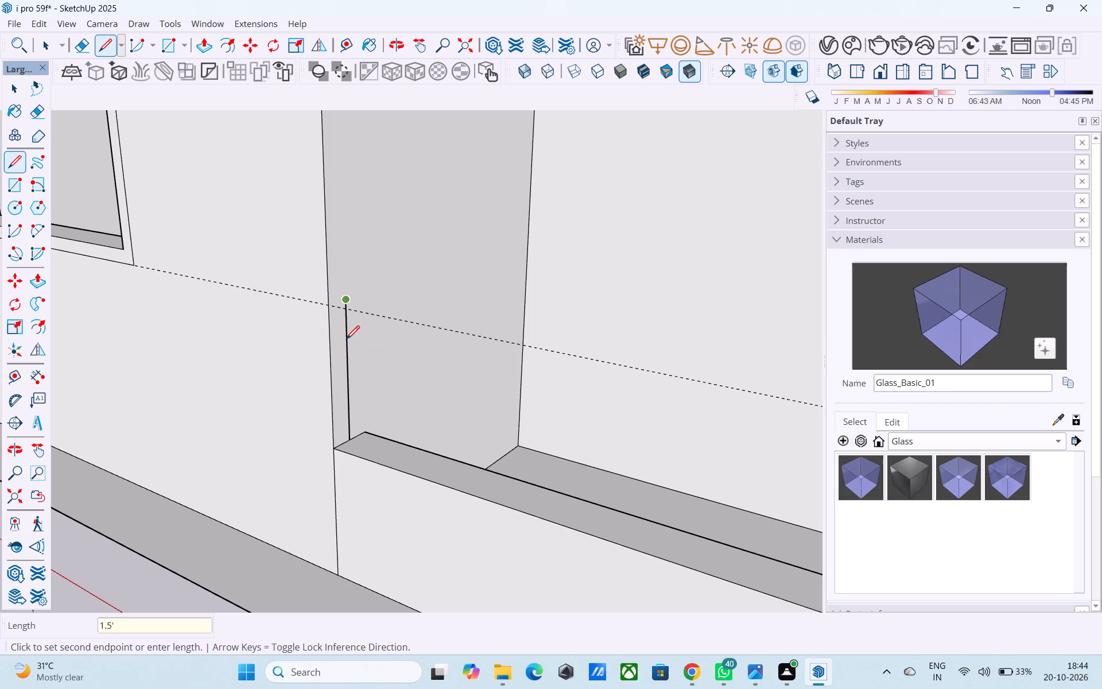
{"action": "left_click", "coordinate": [331, 302]}
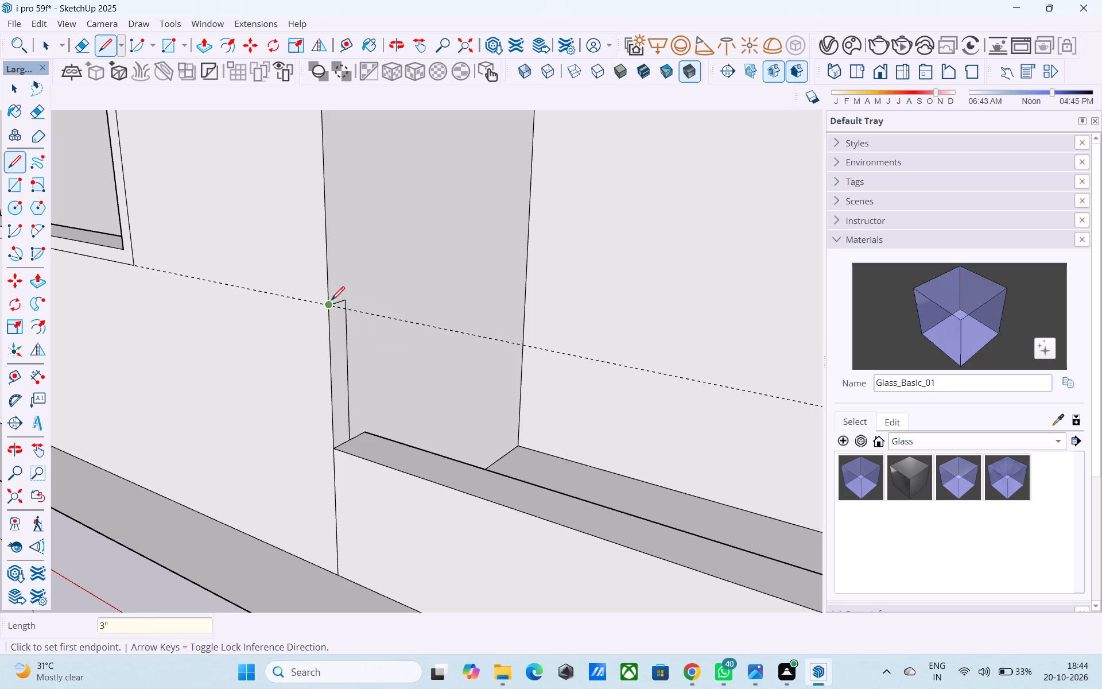
Draw a 6' by 1'6" rectangle above the low wall's front, from the end of the 3" line to the opposite side wall.
{"action": "key", "text": "r"}
{"action": "left_click", "coordinate": [331, 304]}
{"action": "scroll", "coordinate": [333, 303], "scroll_direction": "down", "scroll_amount": 1}
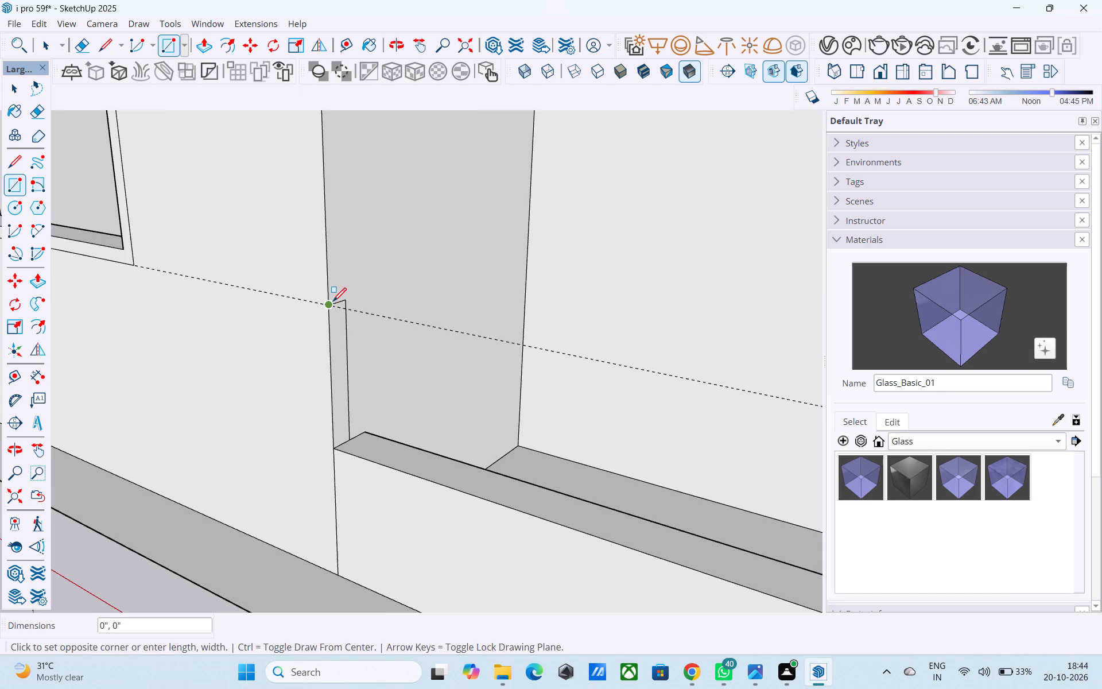
{"action": "scroll", "coordinate": [333, 303], "scroll_direction": "down", "scroll_amount": 5}
{"action": "middle_click_drag", "start_coordinate": [332, 303], "coordinate": [608, 357]}
{"action": "left_click", "coordinate": [626, 373]}
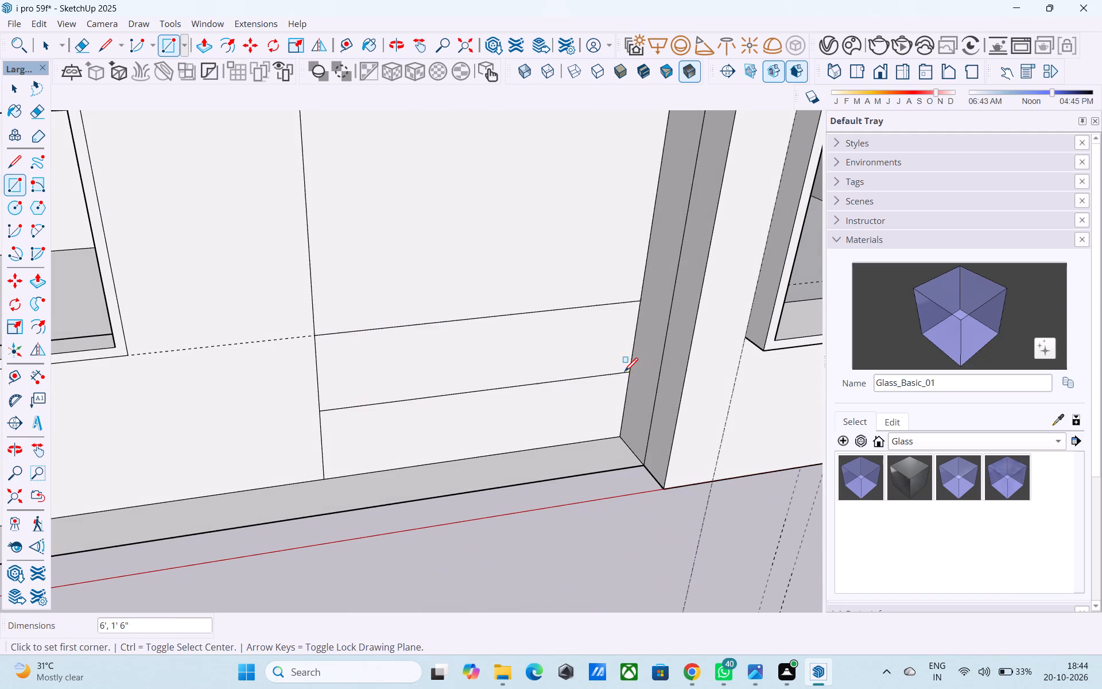
Delete the face covering the recess opening above the new rectangle.
{"action": "middle_click_drag", "start_coordinate": [622, 373], "coordinate": [583, 382]}
{"action": "key", "text": "space"}
{"action": "left_click", "coordinate": [527, 281]}
{"action": "key", "text": "Delete"}
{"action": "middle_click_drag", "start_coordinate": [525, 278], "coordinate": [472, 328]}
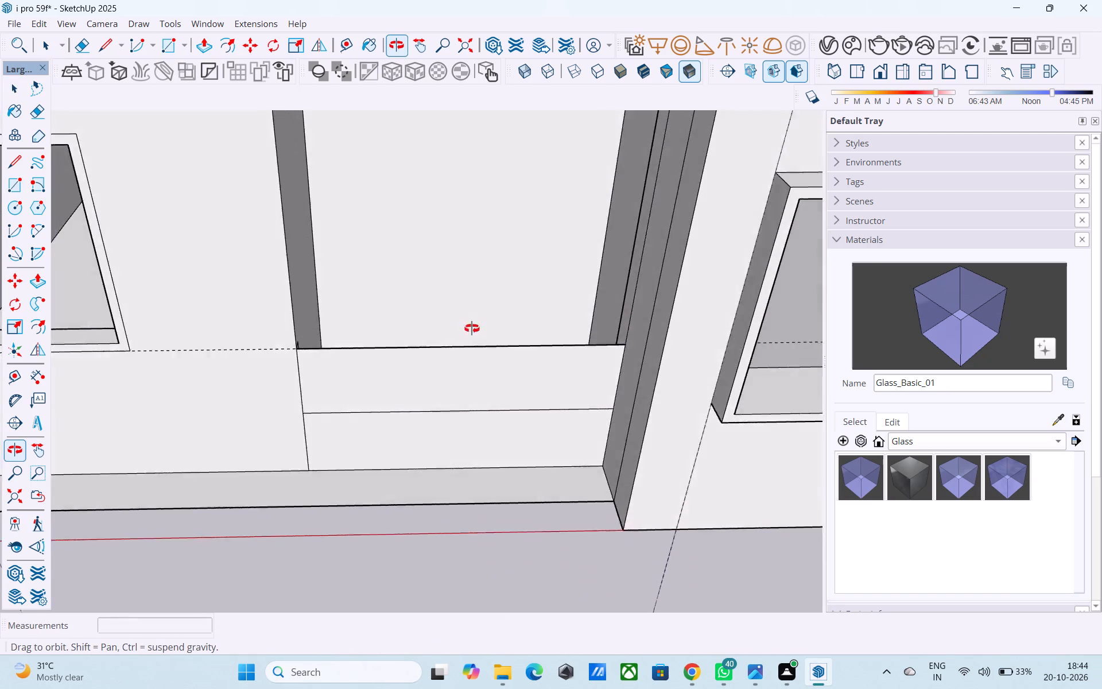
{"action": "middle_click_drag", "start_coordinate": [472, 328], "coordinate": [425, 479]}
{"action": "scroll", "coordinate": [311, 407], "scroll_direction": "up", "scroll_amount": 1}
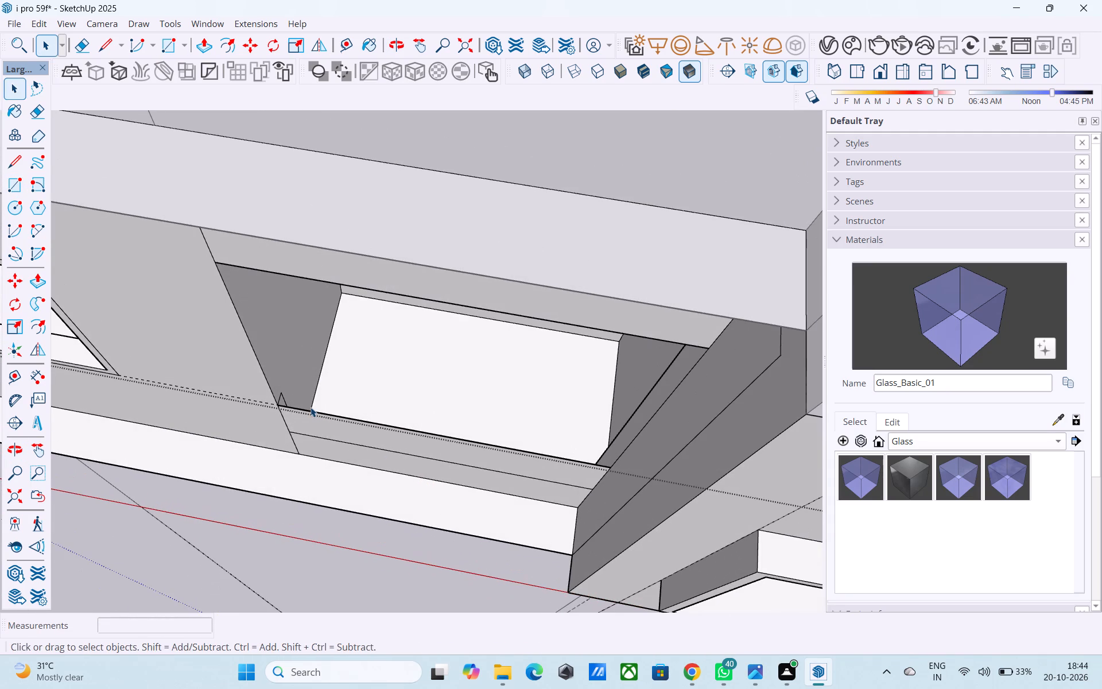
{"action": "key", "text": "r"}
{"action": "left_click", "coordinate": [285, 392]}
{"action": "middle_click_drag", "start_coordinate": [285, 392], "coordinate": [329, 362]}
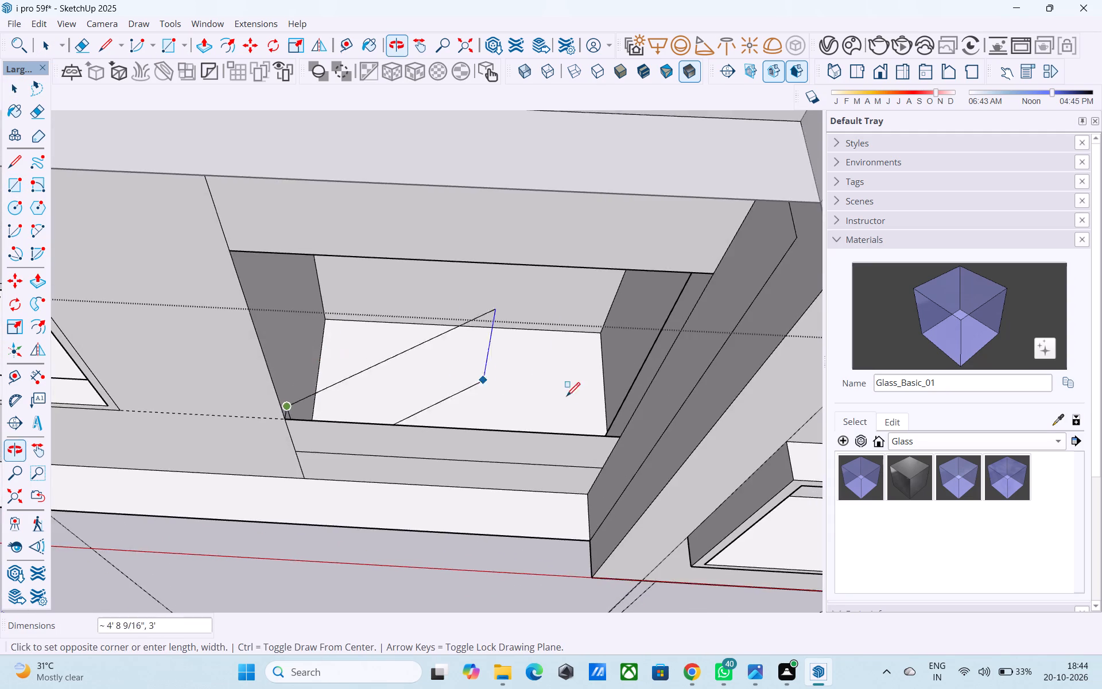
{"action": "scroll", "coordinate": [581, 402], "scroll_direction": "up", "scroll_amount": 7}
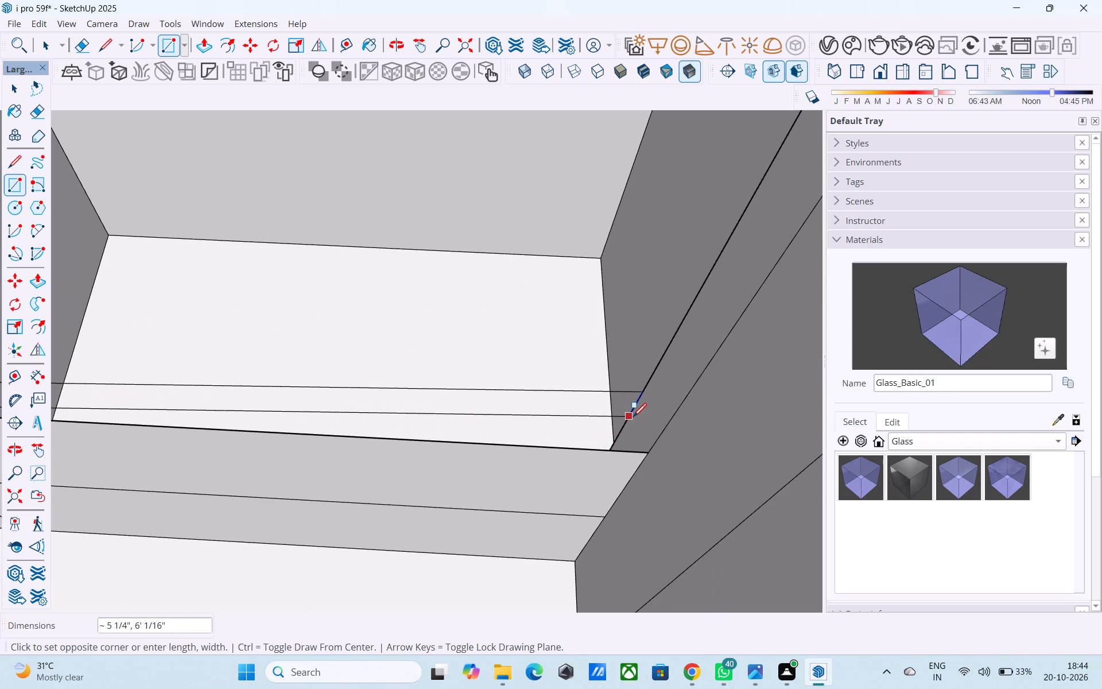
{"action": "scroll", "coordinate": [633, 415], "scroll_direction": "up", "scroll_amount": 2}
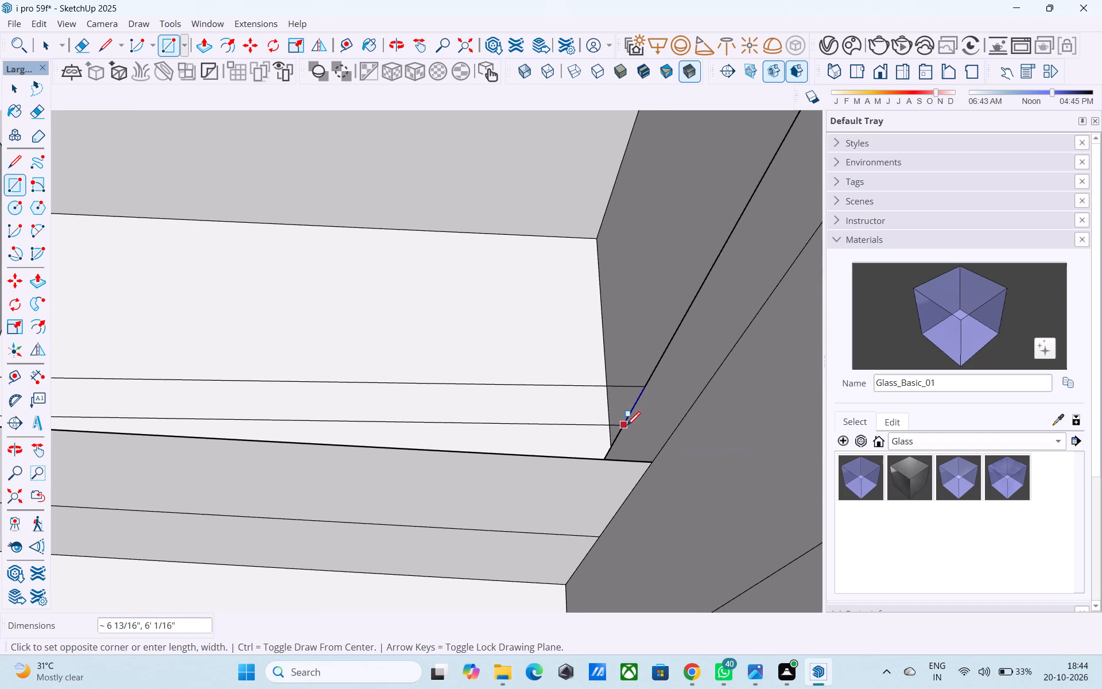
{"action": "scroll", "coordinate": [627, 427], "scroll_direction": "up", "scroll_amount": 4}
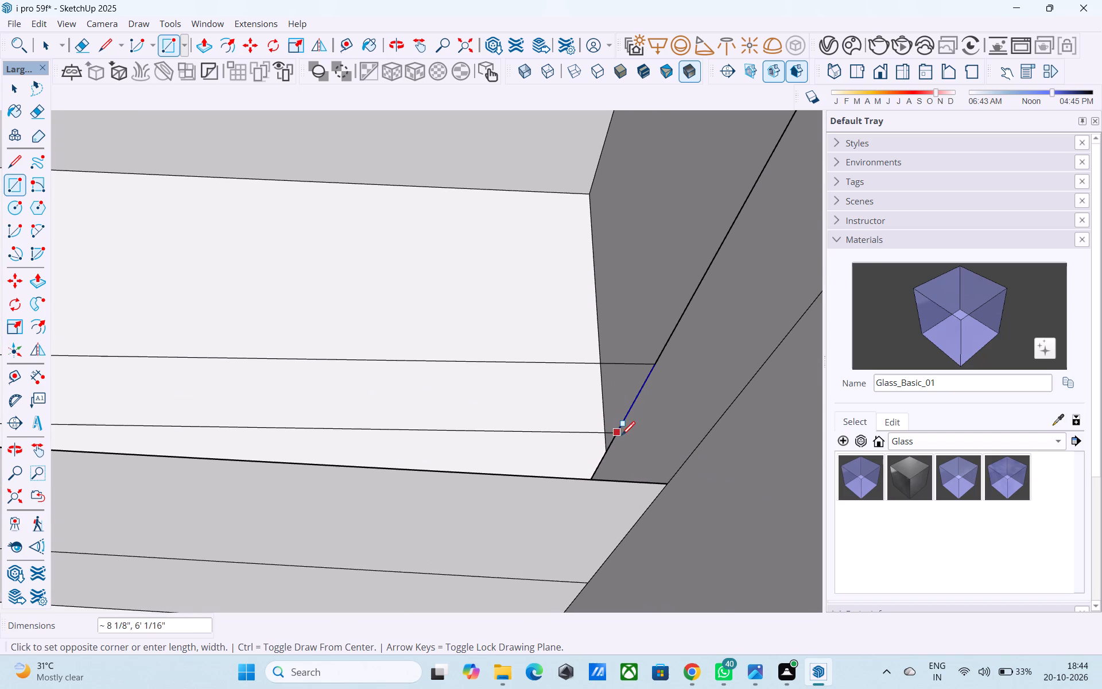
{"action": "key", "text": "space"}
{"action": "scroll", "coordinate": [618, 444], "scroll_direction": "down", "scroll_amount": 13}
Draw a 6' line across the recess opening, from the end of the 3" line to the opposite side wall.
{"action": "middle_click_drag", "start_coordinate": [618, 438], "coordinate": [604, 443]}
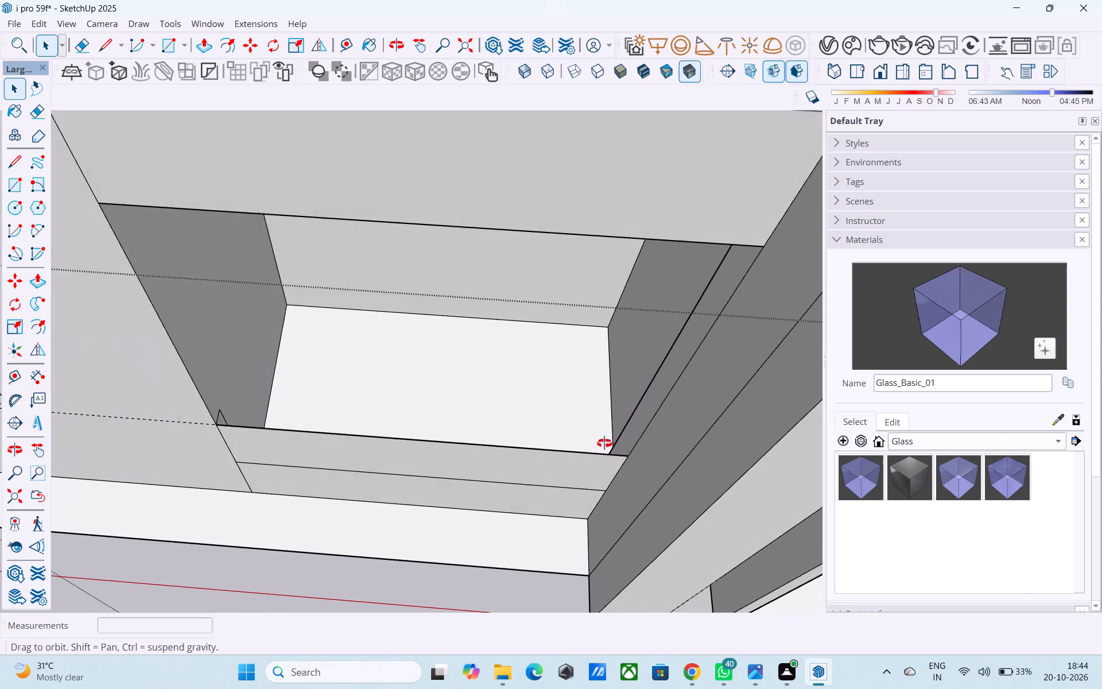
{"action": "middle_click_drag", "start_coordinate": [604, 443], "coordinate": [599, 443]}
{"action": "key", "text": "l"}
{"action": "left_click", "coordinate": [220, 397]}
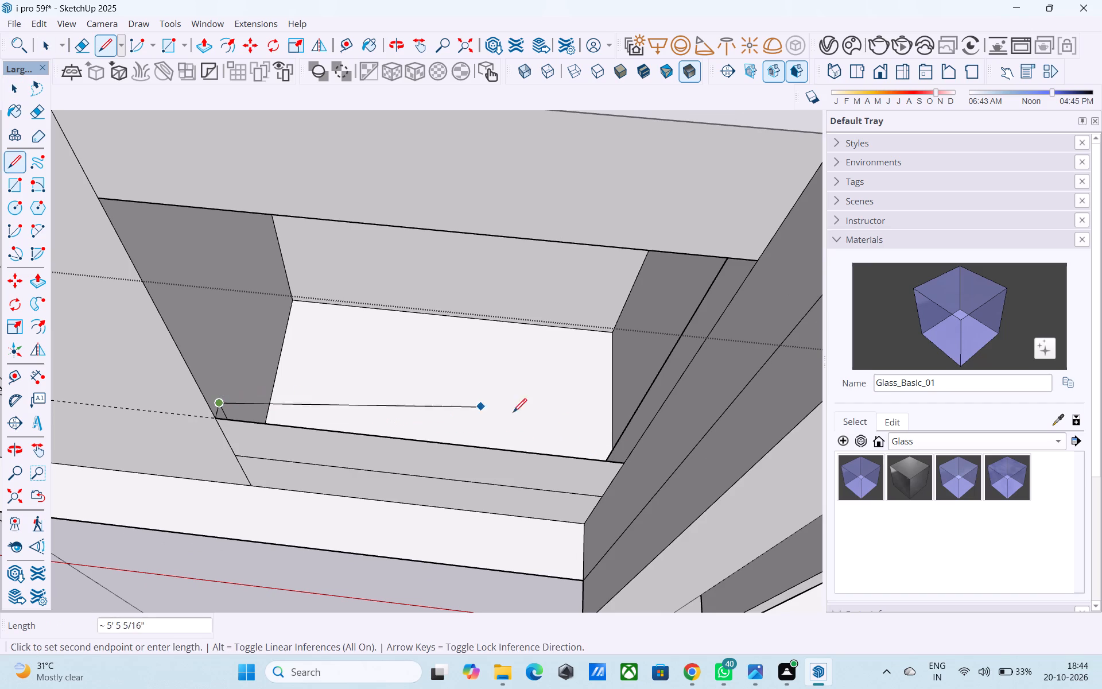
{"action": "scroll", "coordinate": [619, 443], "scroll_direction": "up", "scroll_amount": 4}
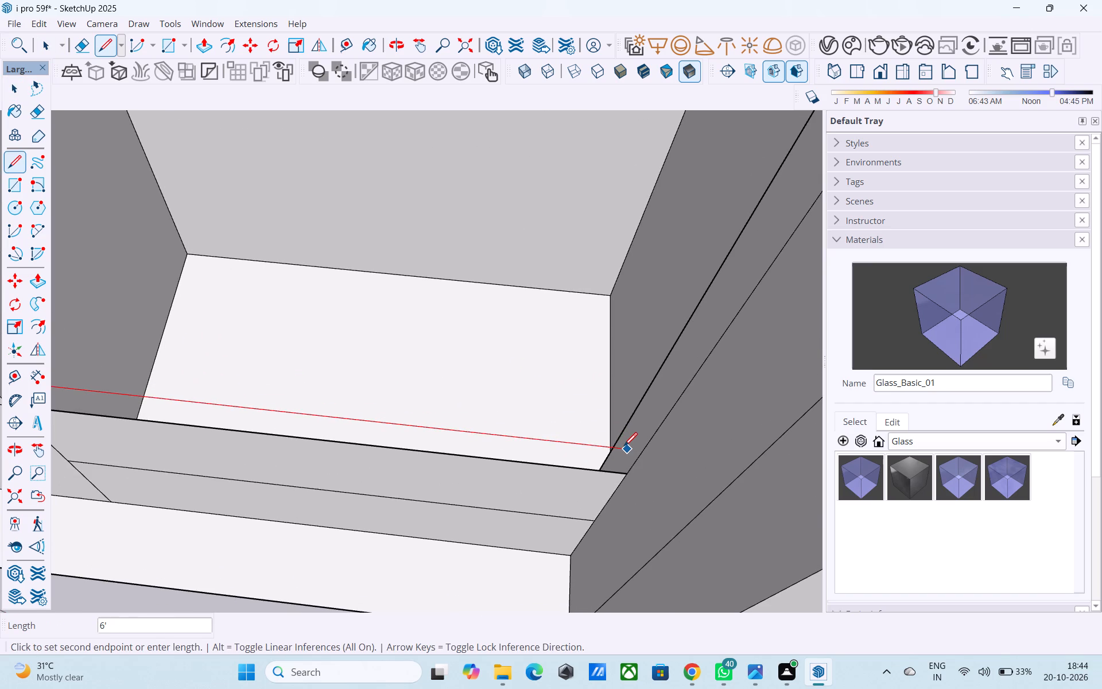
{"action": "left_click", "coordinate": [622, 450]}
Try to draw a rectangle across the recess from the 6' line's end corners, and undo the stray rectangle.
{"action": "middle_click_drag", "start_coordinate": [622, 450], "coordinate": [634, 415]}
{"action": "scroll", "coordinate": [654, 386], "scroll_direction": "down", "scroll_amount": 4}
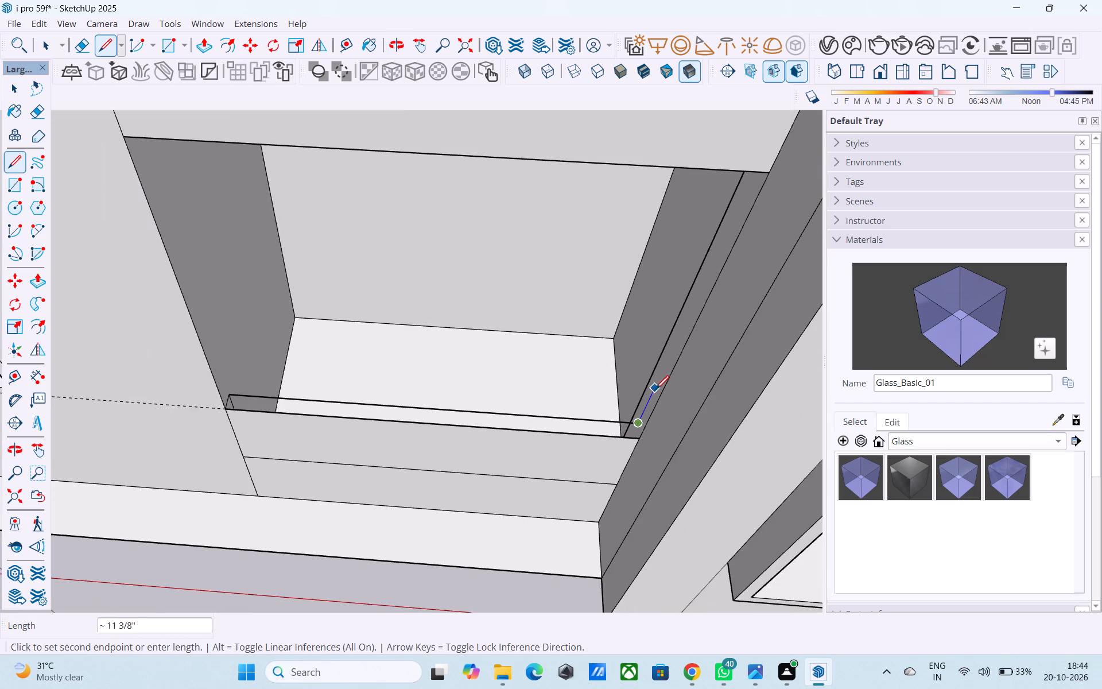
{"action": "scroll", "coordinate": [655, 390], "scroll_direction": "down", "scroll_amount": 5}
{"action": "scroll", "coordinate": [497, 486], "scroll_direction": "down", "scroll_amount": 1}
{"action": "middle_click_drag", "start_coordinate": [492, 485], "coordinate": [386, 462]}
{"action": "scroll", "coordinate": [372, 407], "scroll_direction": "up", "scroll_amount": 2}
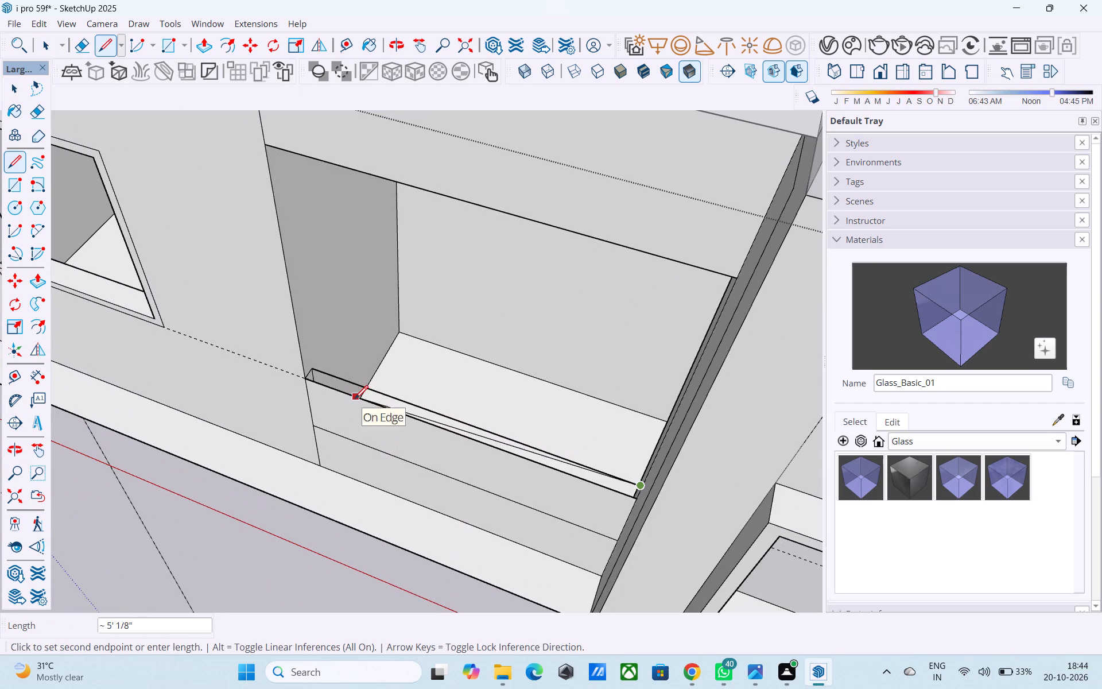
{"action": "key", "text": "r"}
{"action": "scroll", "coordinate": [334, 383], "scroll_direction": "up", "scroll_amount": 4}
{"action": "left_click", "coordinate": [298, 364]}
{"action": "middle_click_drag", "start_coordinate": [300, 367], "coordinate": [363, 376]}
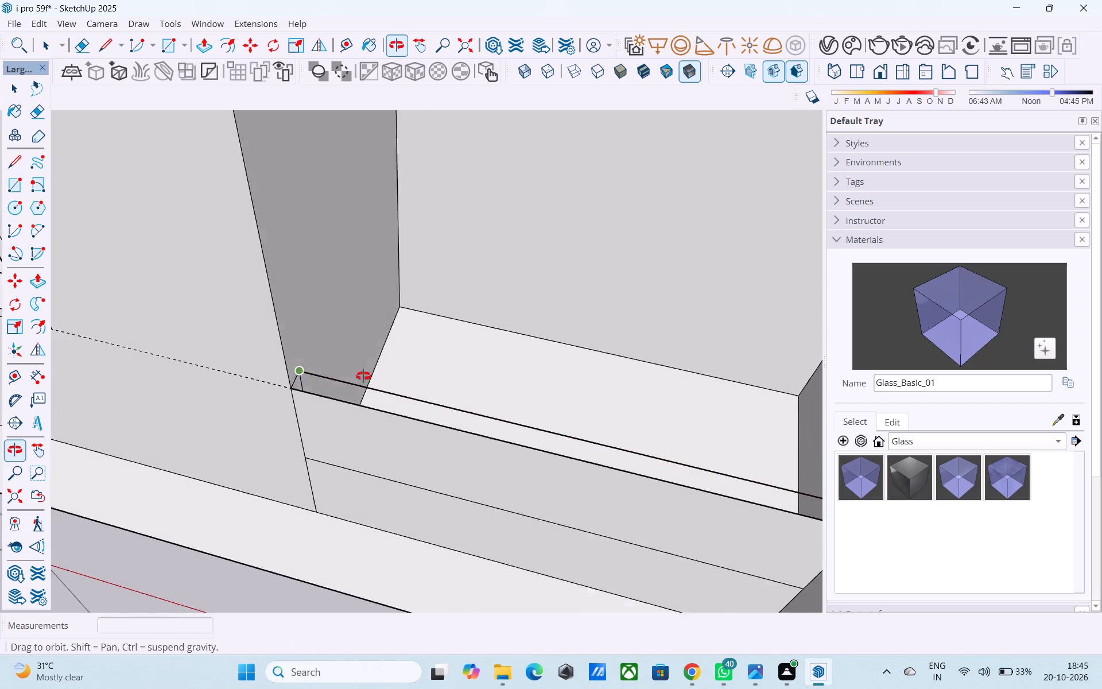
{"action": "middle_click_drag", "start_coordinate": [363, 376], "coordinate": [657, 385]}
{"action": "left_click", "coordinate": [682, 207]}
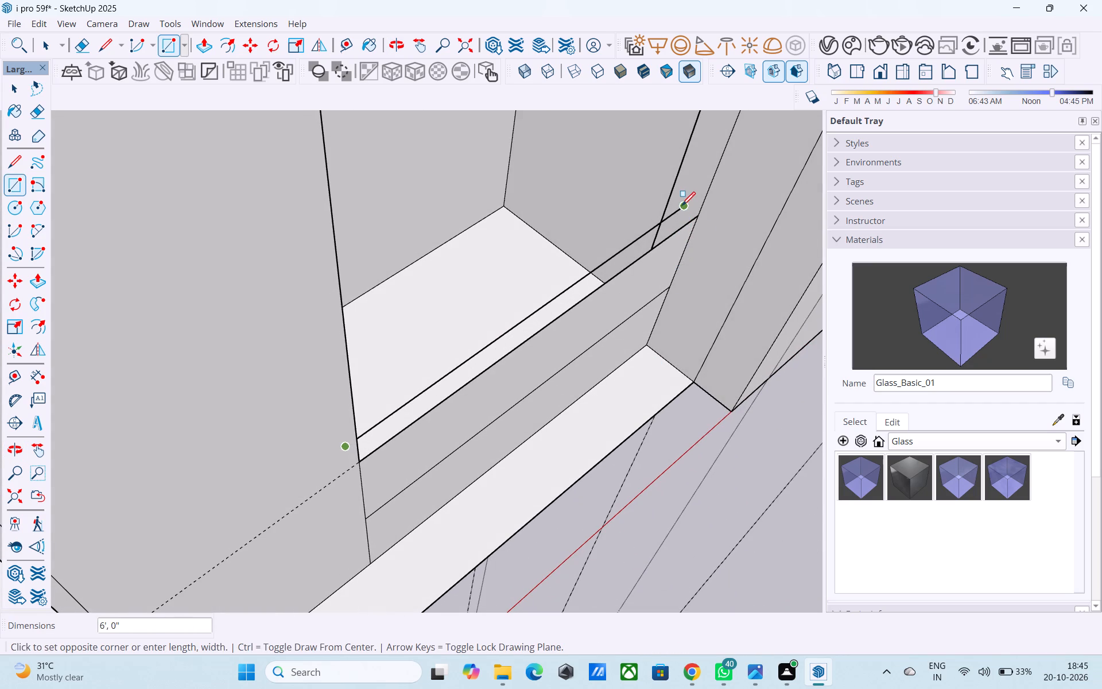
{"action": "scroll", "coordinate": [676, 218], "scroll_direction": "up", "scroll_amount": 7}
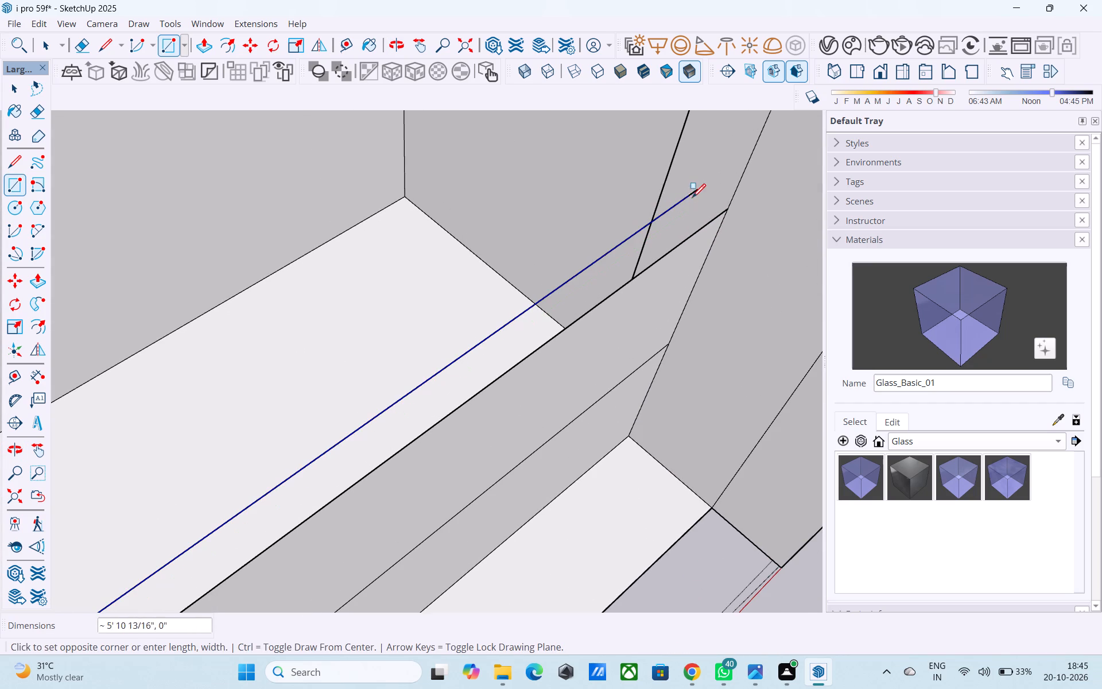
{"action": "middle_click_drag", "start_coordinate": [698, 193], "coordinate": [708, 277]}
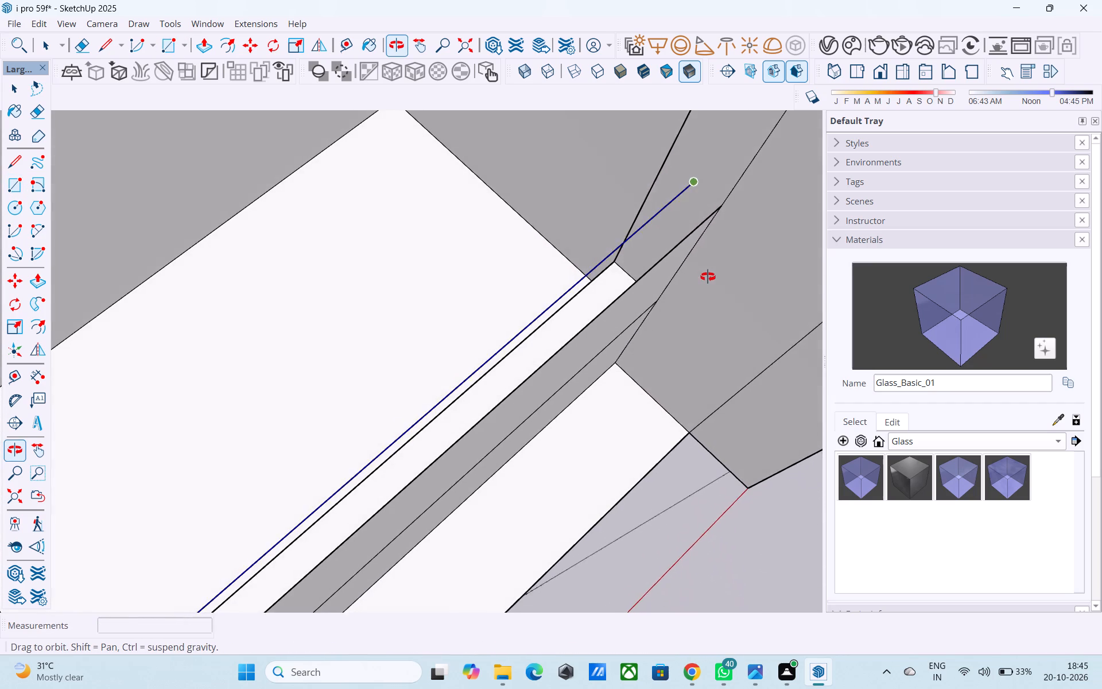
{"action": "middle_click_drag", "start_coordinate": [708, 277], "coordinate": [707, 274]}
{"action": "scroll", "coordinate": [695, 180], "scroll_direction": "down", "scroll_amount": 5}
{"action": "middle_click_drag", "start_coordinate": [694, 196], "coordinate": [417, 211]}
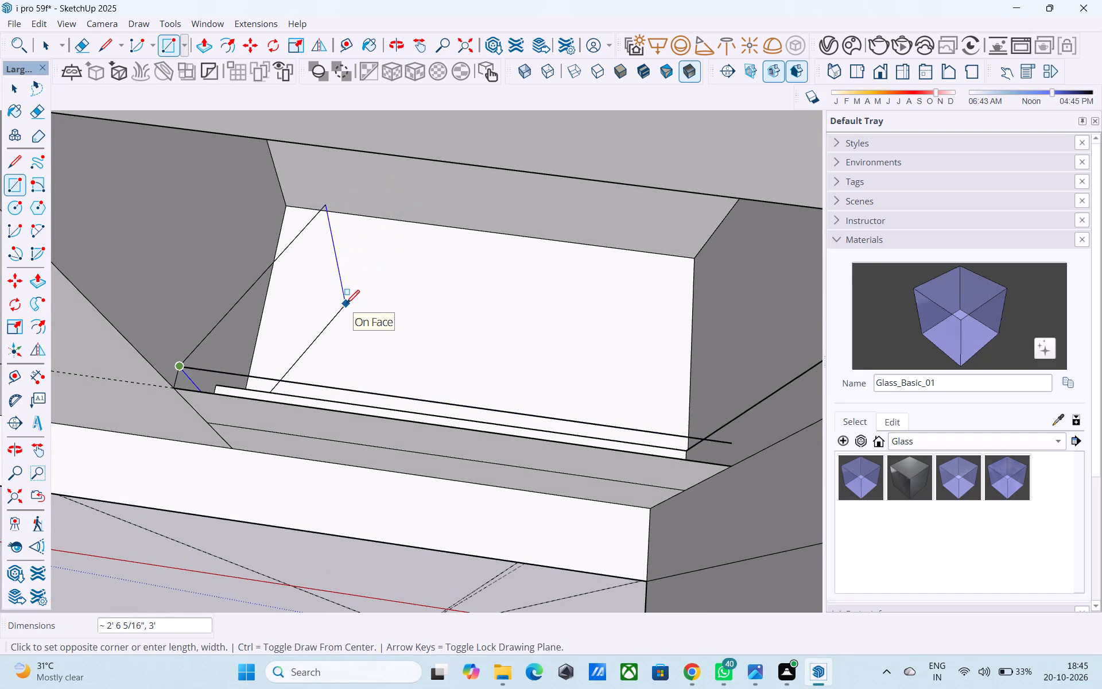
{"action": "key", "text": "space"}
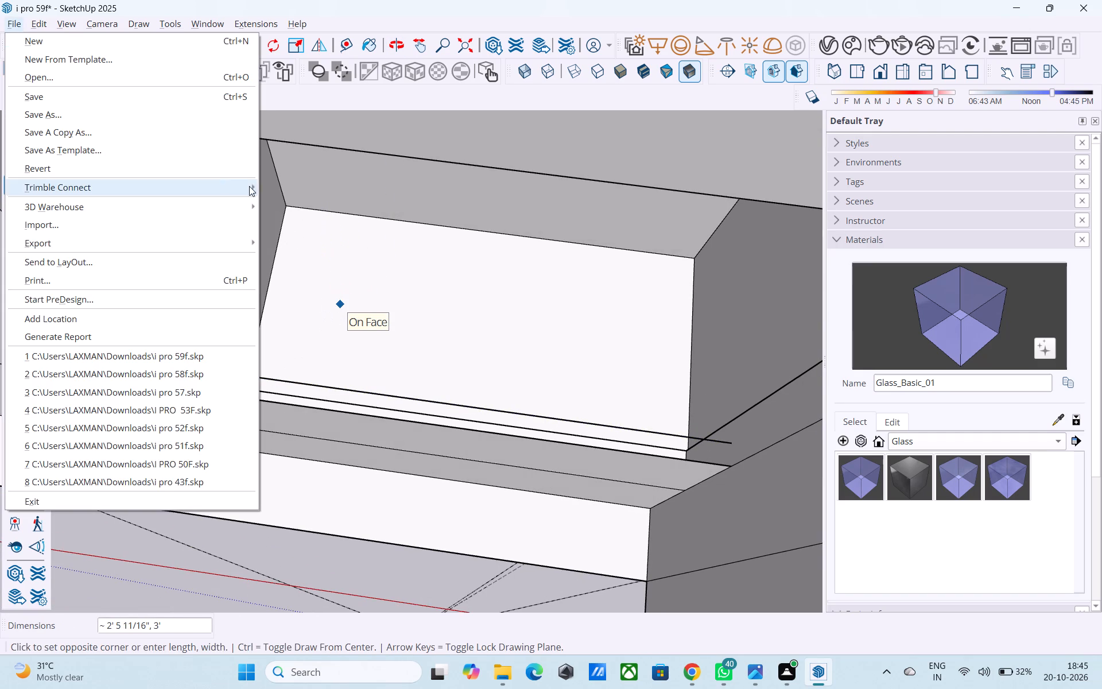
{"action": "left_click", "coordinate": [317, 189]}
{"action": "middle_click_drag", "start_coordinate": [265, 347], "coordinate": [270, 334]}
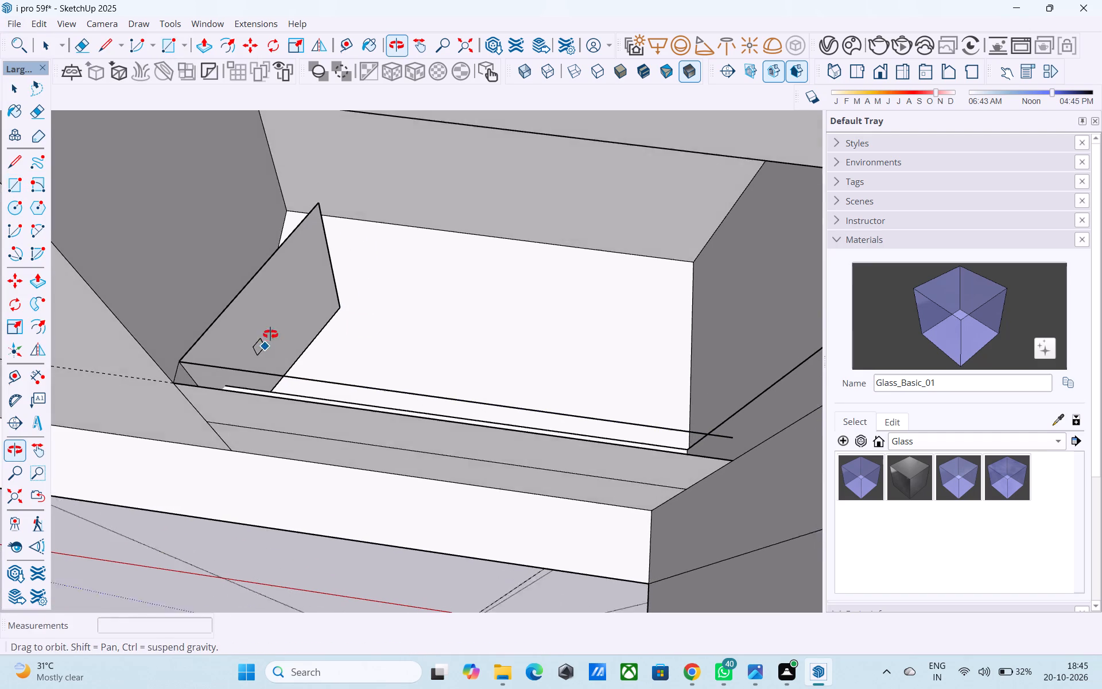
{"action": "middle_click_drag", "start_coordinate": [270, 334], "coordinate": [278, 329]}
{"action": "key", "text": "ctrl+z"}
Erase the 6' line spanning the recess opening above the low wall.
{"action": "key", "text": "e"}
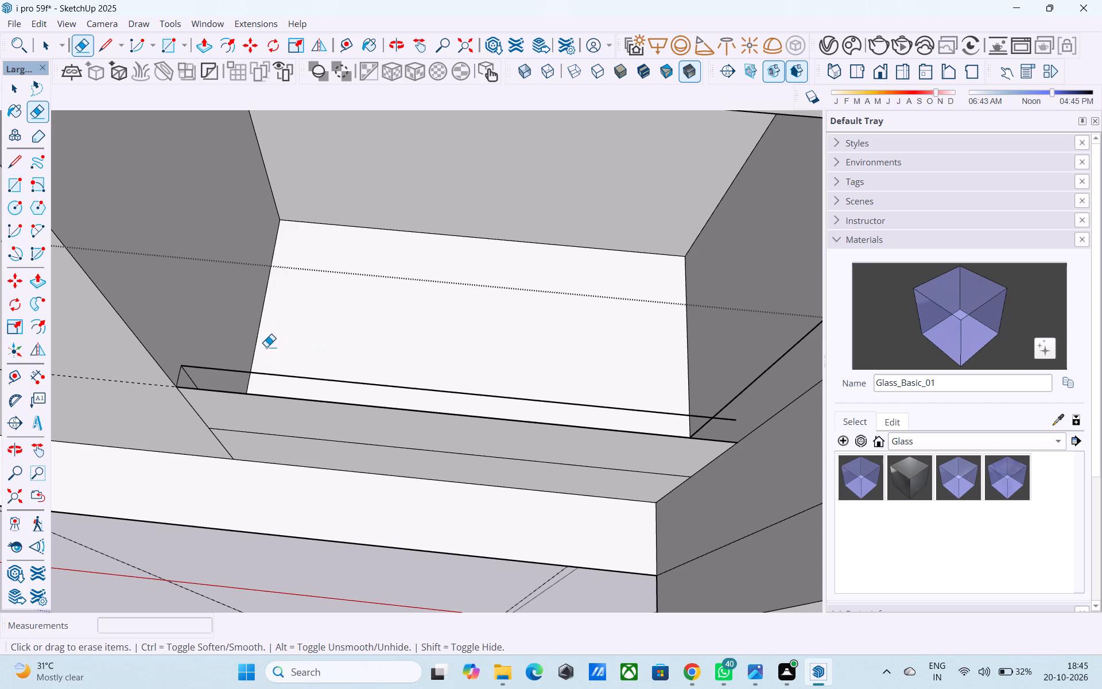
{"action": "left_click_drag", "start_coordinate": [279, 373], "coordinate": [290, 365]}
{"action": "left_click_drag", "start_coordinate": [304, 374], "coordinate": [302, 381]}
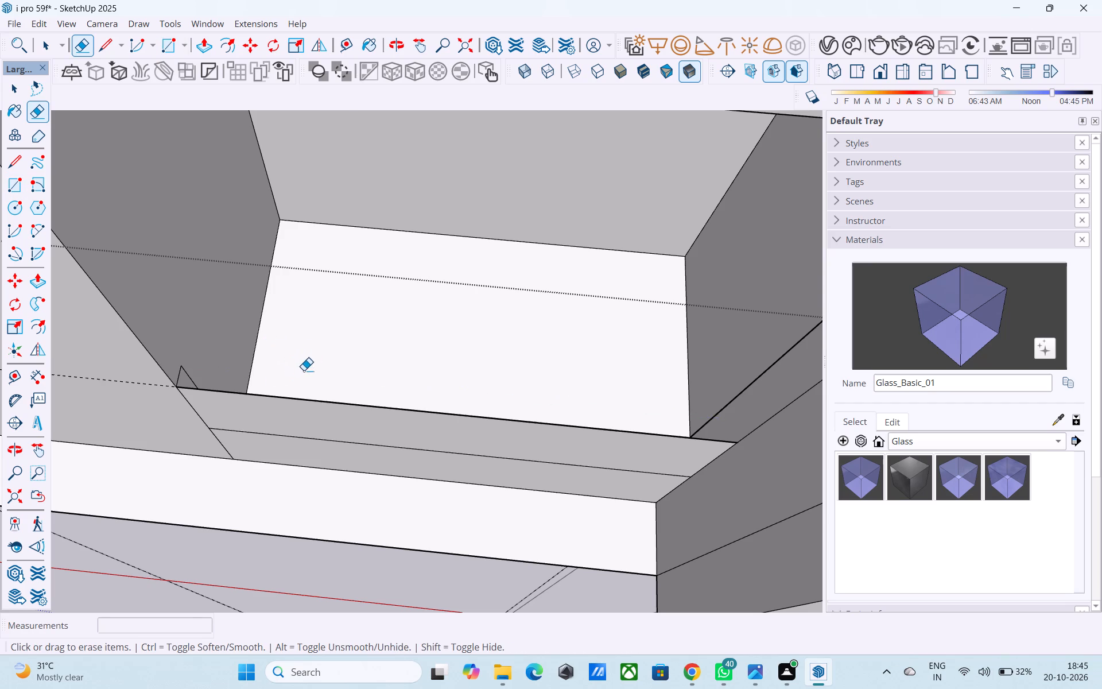
Copy the upper front face of the low wall from its top corner to the inner end of the 3" line.
{"action": "middle_click_drag", "start_coordinate": [330, 353], "coordinate": [354, 318]}
{"action": "scroll", "coordinate": [354, 318], "scroll_direction": "down", "scroll_amount": 6}
{"action": "middle_click_drag", "start_coordinate": [335, 292], "coordinate": [346, 328], "text": "shift"}
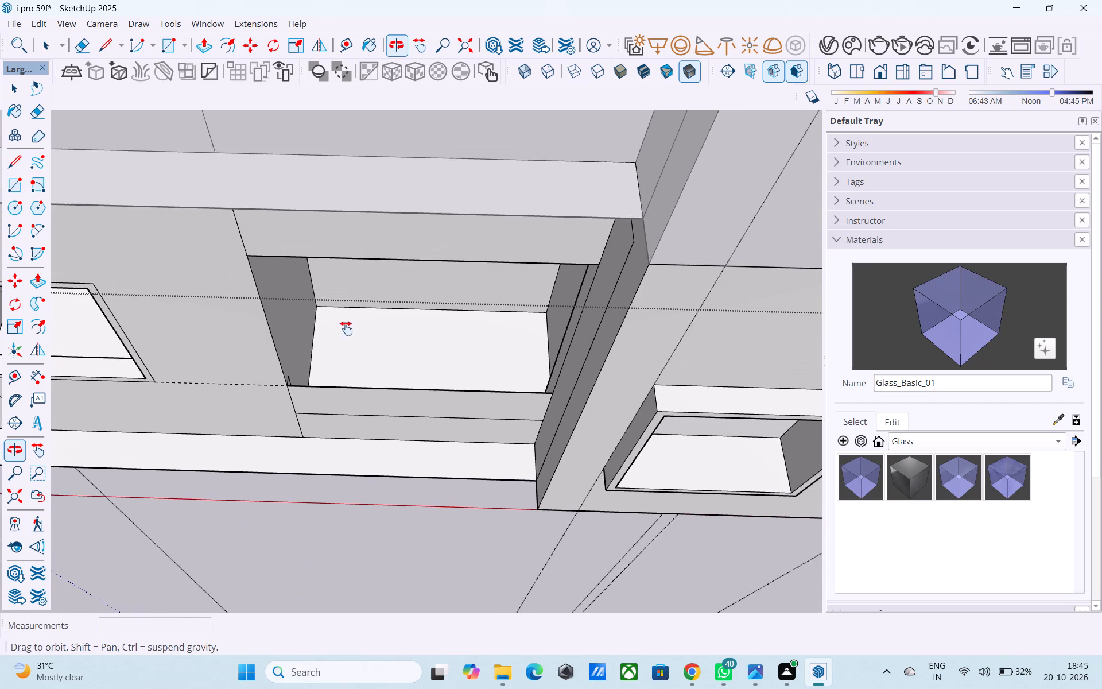
{"action": "middle_click_drag", "start_coordinate": [346, 328], "coordinate": [268, 312], "text": "shift"}
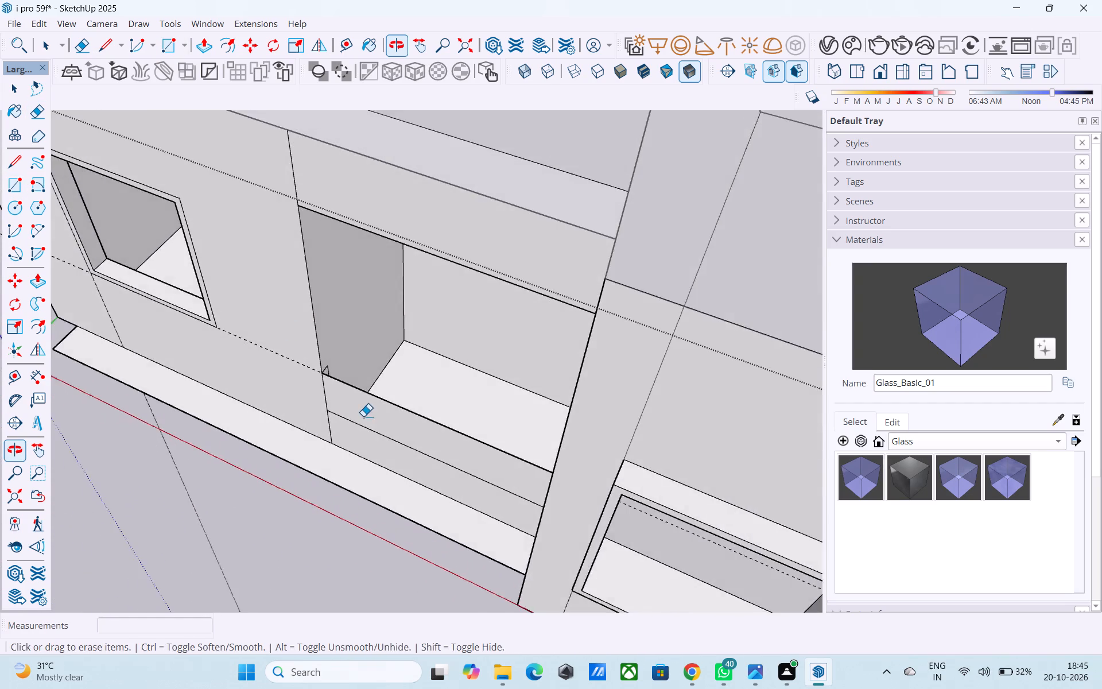
{"action": "scroll", "coordinate": [364, 417], "scroll_direction": "up", "scroll_amount": 3}
{"action": "middle_click_drag", "start_coordinate": [355, 417], "coordinate": [327, 414], "text": "shift"}
{"action": "key", "text": "space"}
{"action": "left_click", "coordinate": [326, 407]}
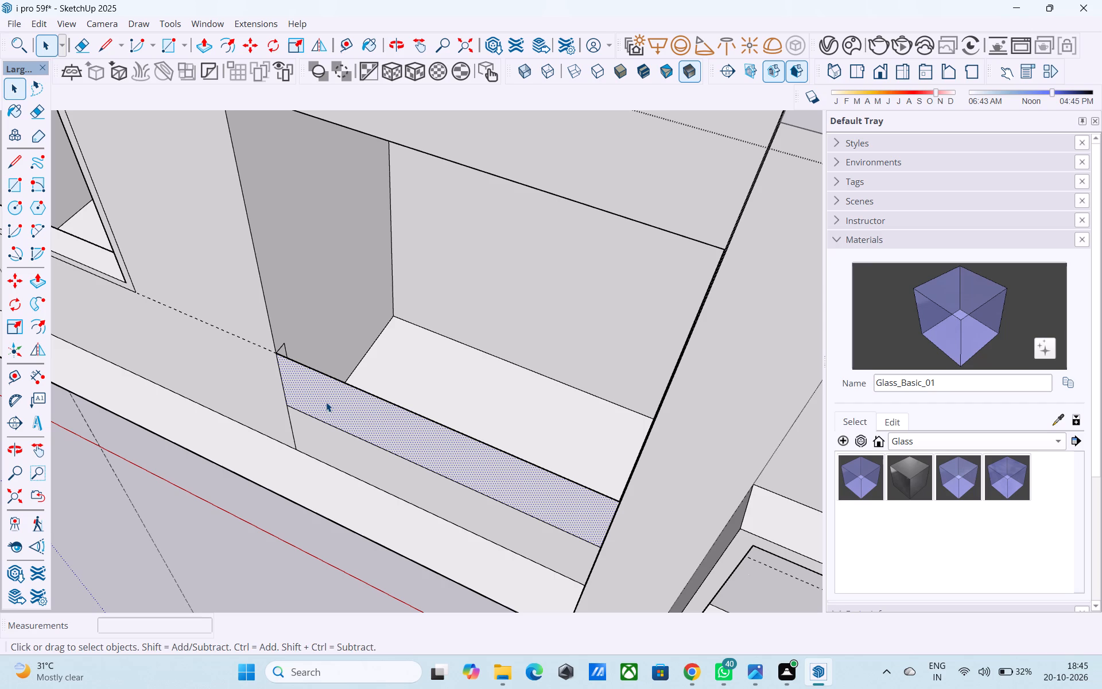
{"action": "key", "text": "m"}
{"action": "scroll", "coordinate": [278, 365], "scroll_direction": "up", "scroll_amount": 5}
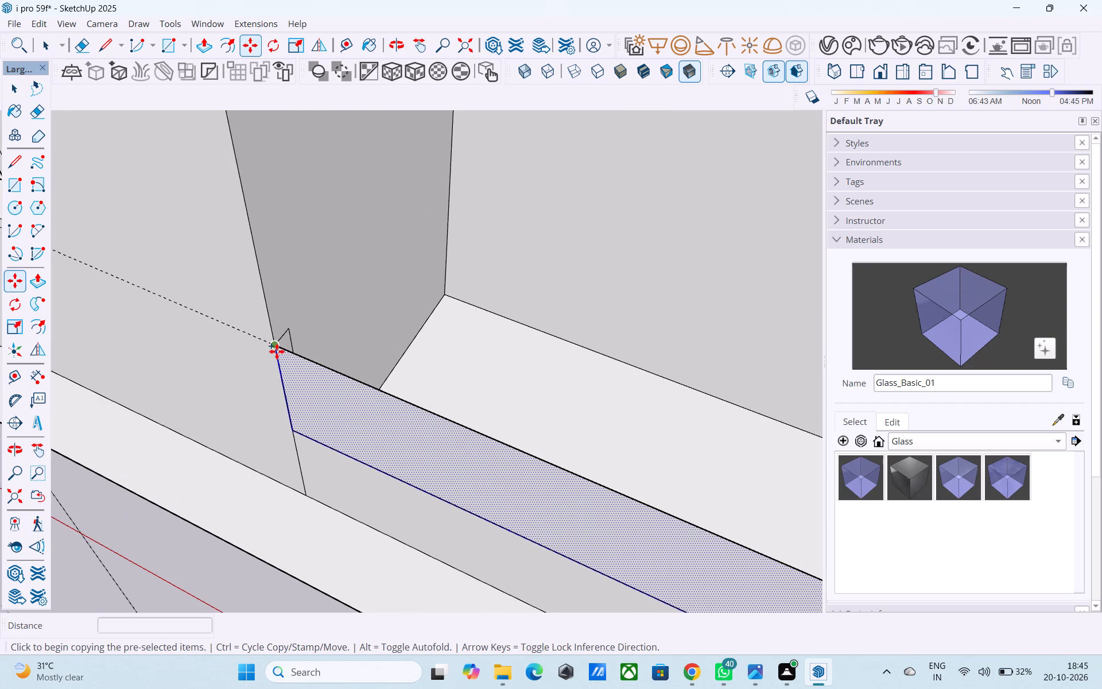
{"action": "left_click", "coordinate": [277, 351]}
{"action": "left_click", "coordinate": [290, 332]}
{"action": "key", "text": "space"}
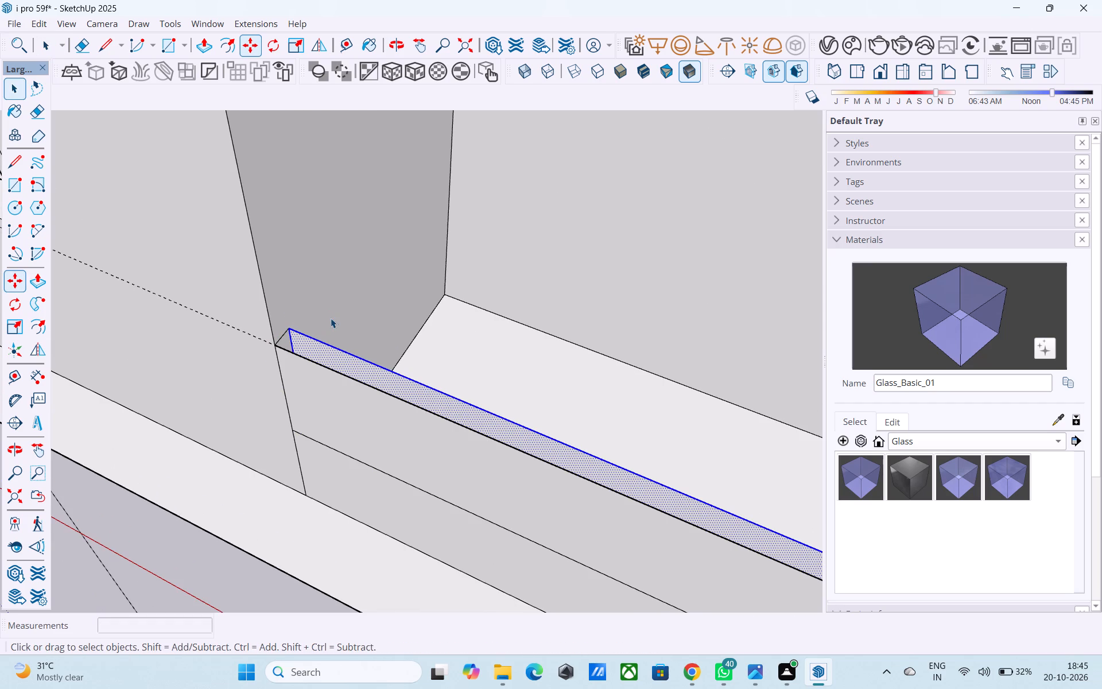
Reverse the copied face behind the low wall's front.
{"action": "right_click", "coordinate": [350, 357]}
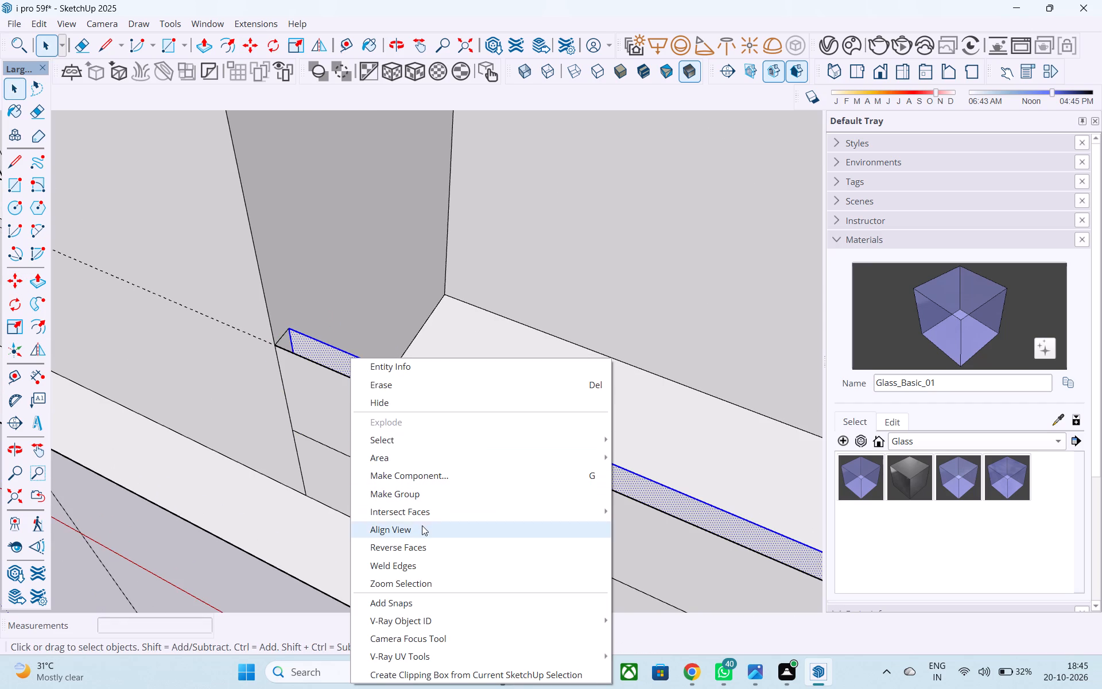
{"action": "left_click", "coordinate": [428, 539]}
Close the low wall's top with a short line joining the copied face to the front corner at the opposite side wall.
{"action": "scroll", "coordinate": [487, 362], "scroll_direction": "down", "scroll_amount": 5}
{"action": "middle_click_drag", "start_coordinate": [479, 362], "coordinate": [763, 349]}
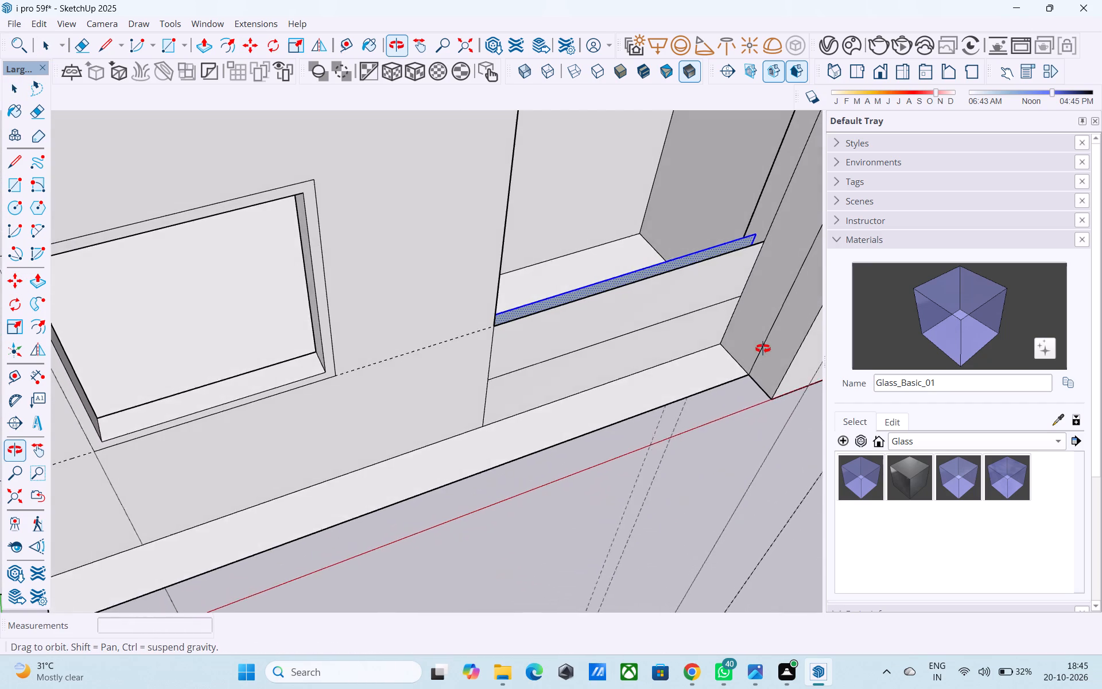
{"action": "middle_click_drag", "start_coordinate": [763, 349], "coordinate": [765, 344]}
{"action": "scroll", "coordinate": [787, 214], "scroll_direction": "up", "scroll_amount": 4}
{"action": "key", "text": "l"}
{"action": "scroll", "coordinate": [764, 227], "scroll_direction": "up", "scroll_amount": 3}
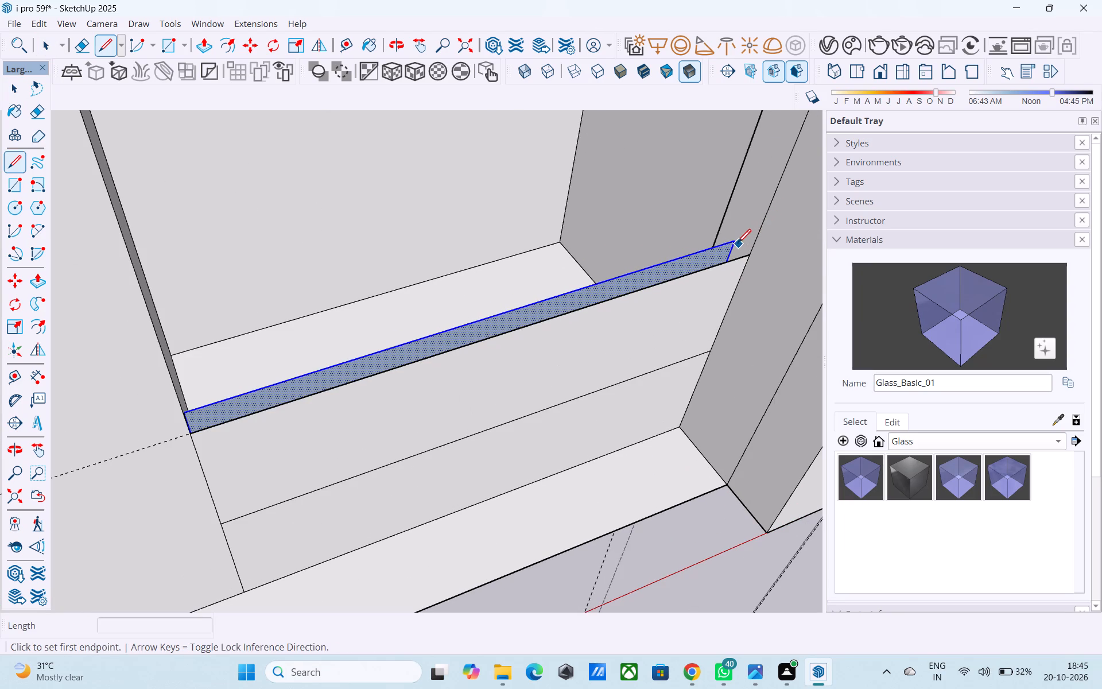
{"action": "left_click", "coordinate": [737, 243]}
{"action": "left_click", "coordinate": [748, 255]}
Erase the short vertical edge below the low wall's upper front panel, merging the lower part with the adjoining facade.
{"action": "middle_click_drag", "start_coordinate": [739, 255], "coordinate": [364, 332]}
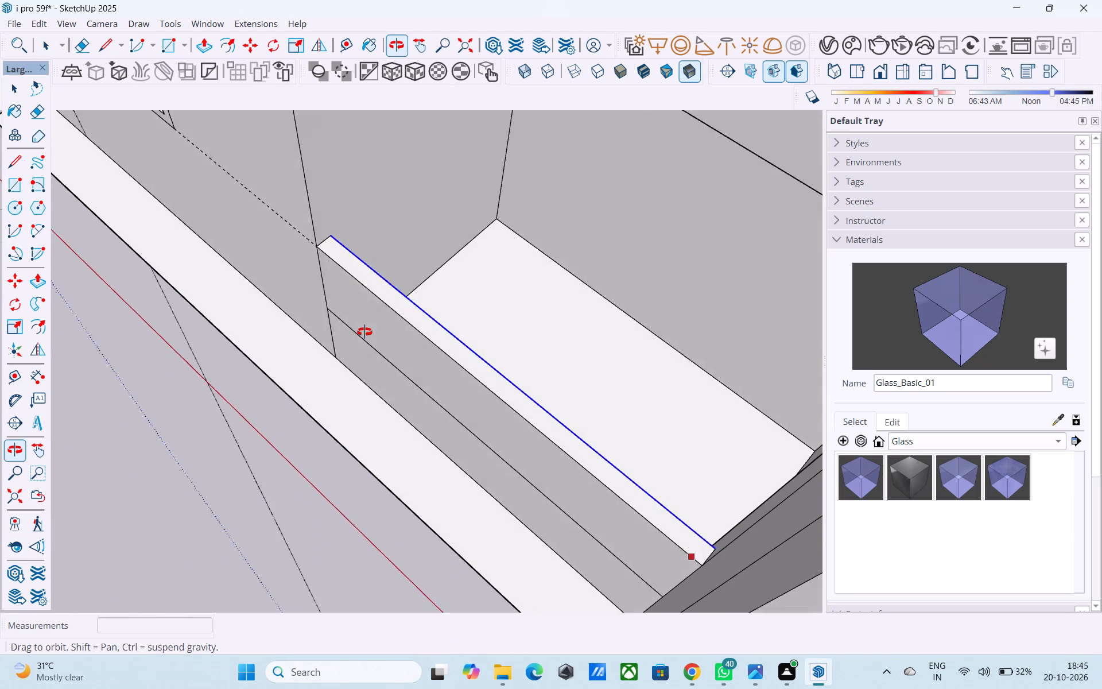
{"action": "middle_click_drag", "start_coordinate": [364, 332], "coordinate": [298, 343]}
{"action": "scroll", "coordinate": [362, 280], "scroll_direction": "up", "scroll_amount": 6}
{"action": "middle_click_drag", "start_coordinate": [396, 231], "coordinate": [177, 114]}
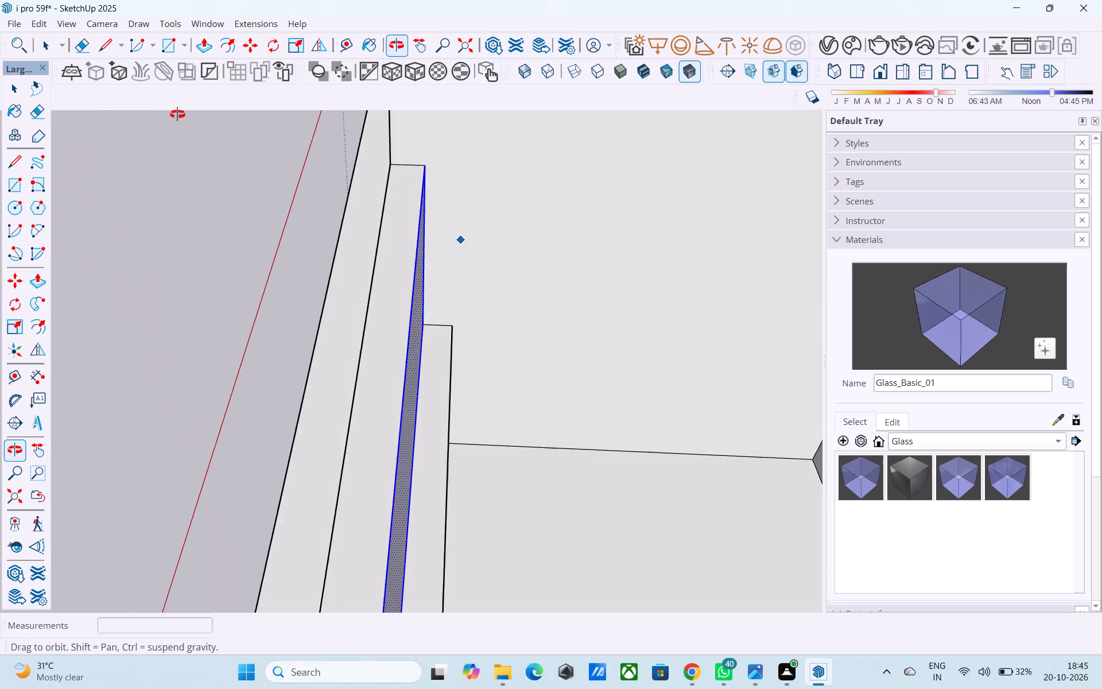
{"action": "middle_click_drag", "start_coordinate": [177, 114], "coordinate": [566, 103]}
{"action": "scroll", "coordinate": [439, 202], "scroll_direction": "up", "scroll_amount": 1}
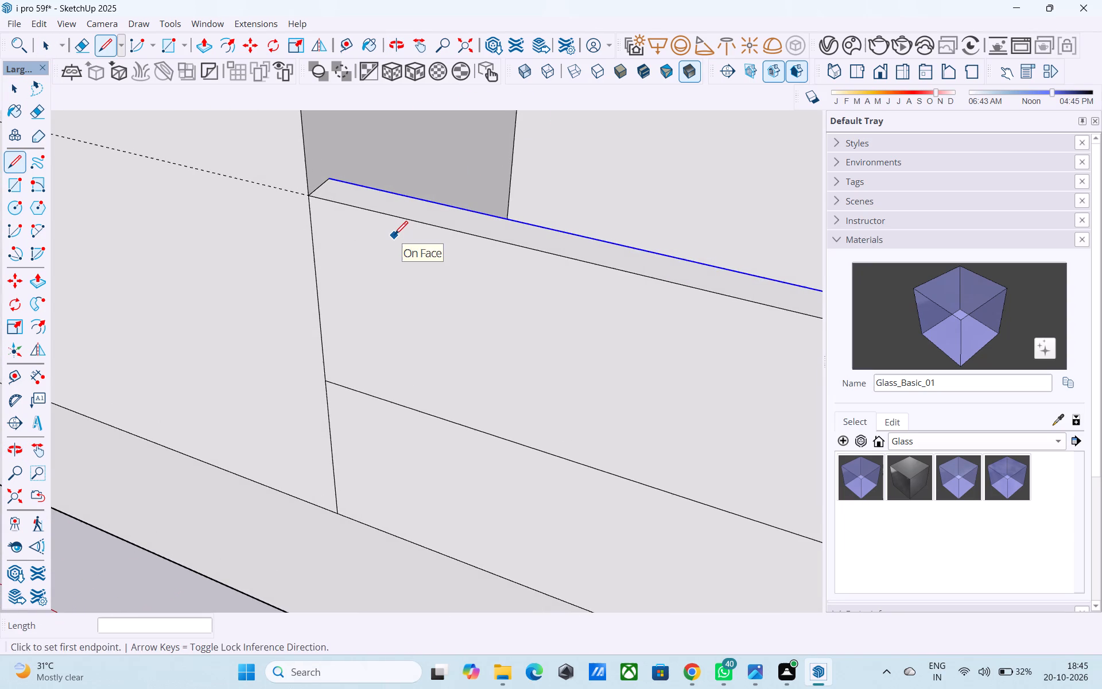
{"action": "scroll", "coordinate": [394, 236], "scroll_direction": "down", "scroll_amount": 11}
{"action": "middle_click_drag", "start_coordinate": [395, 258], "coordinate": [426, 299]}
{"action": "scroll", "coordinate": [426, 299], "scroll_direction": "down", "scroll_amount": 2}
{"action": "middle_click_drag", "start_coordinate": [426, 297], "coordinate": [409, 254], "text": "shift"}
{"action": "scroll", "coordinate": [414, 258], "scroll_direction": "down", "scroll_amount": 3}
{"action": "middle_click_drag", "start_coordinate": [409, 276], "coordinate": [394, 332], "text": "shift"}
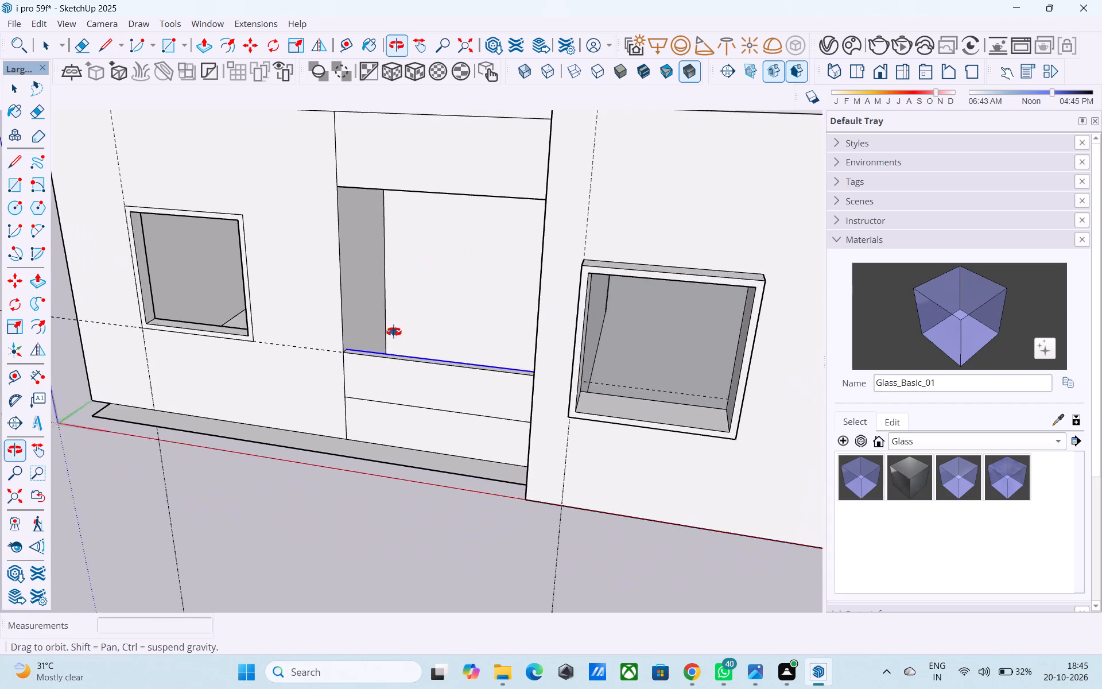
{"action": "middle_click_drag", "start_coordinate": [394, 332], "coordinate": [418, 334], "text": "shift"}
{"action": "middle_click_drag", "start_coordinate": [396, 366], "coordinate": [391, 346], "text": "shift"}
{"action": "scroll", "coordinate": [352, 398], "scroll_direction": "up", "scroll_amount": 4}
{"action": "key", "text": "e"}
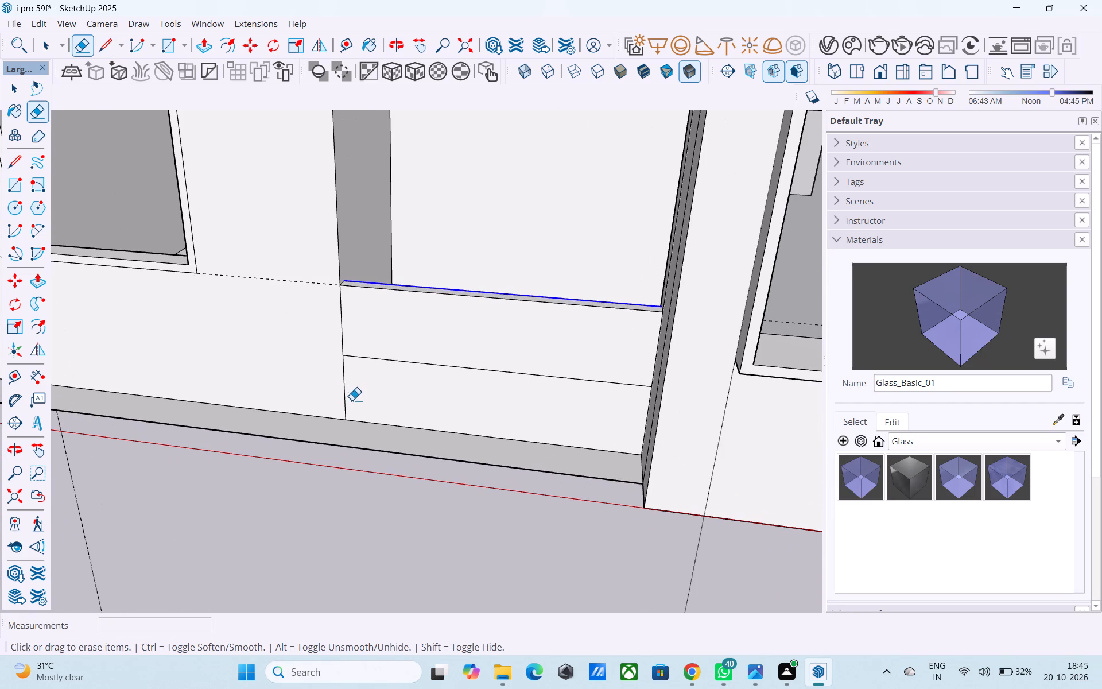
{"action": "left_click_drag", "start_coordinate": [352, 399], "coordinate": [341, 396]}
{"action": "key", "text": "space"}
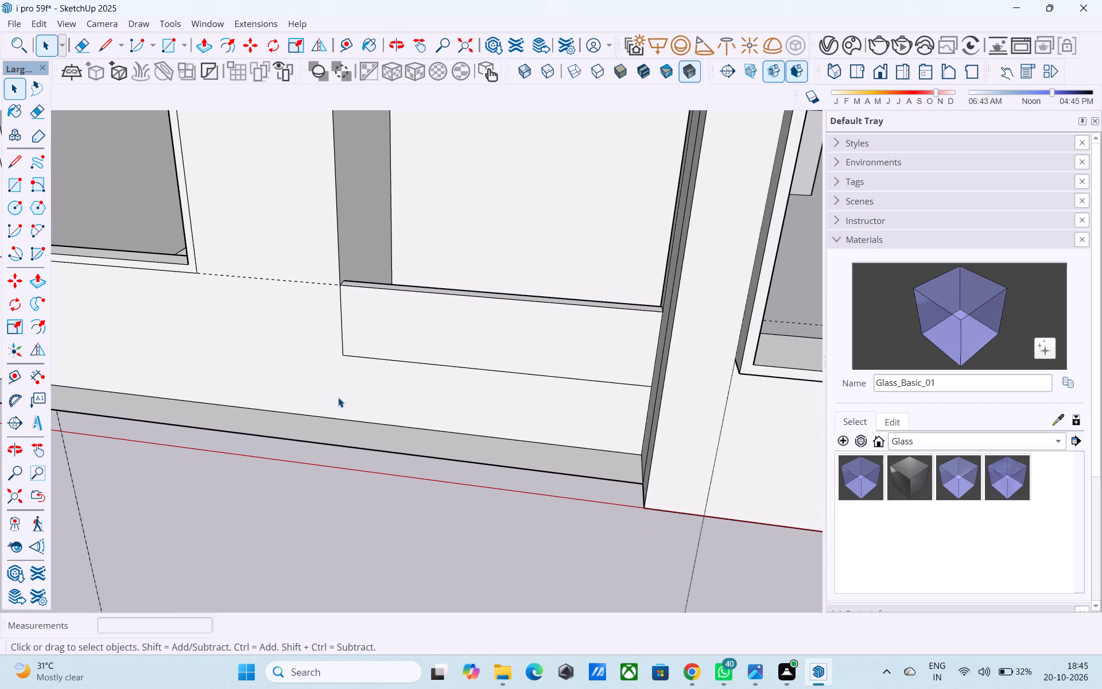
Push/Pull the low wall's upper front panel outward by 6".
{"action": "scroll", "coordinate": [336, 396], "scroll_direction": "down", "scroll_amount": 2}
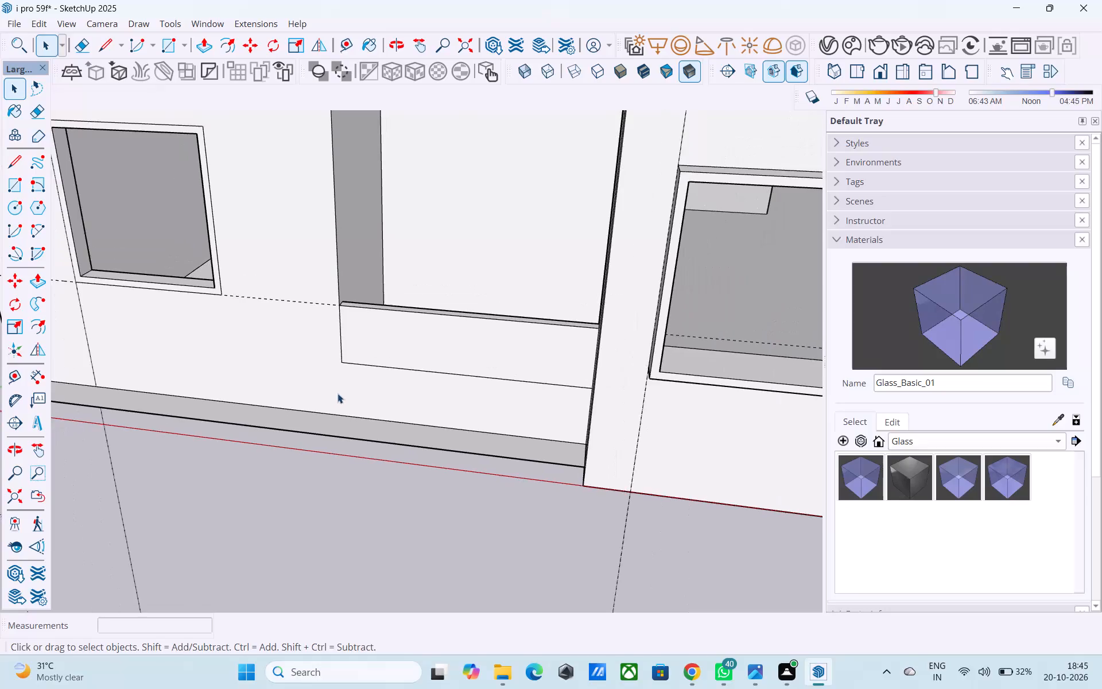
{"action": "middle_click_drag", "start_coordinate": [339, 393], "coordinate": [374, 392]}
{"action": "left_click", "coordinate": [376, 347]}
{"action": "scroll", "coordinate": [375, 348], "scroll_direction": "up", "scroll_amount": 1}
{"action": "key", "text": "p"}
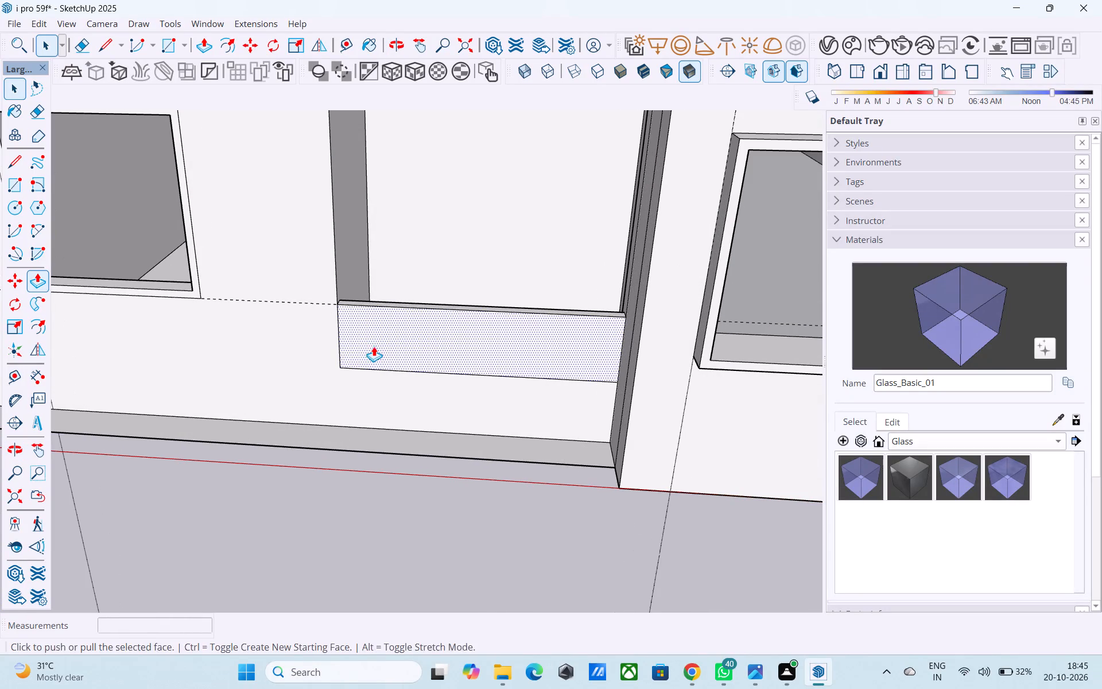
{"action": "left_click", "coordinate": [373, 345]}
{"action": "type", "text": "6\""}
{"action": "key", "text": "Return"}
{"action": "key", "text": "space"}
Push/Pull the inner face of the low wall's upper part 6" toward the front, thinning it to the projecting panel.
{"action": "scroll", "coordinate": [348, 336], "scroll_direction": "down", "scroll_amount": 5}
{"action": "middle_click_drag", "start_coordinate": [432, 222], "coordinate": [424, 278]}
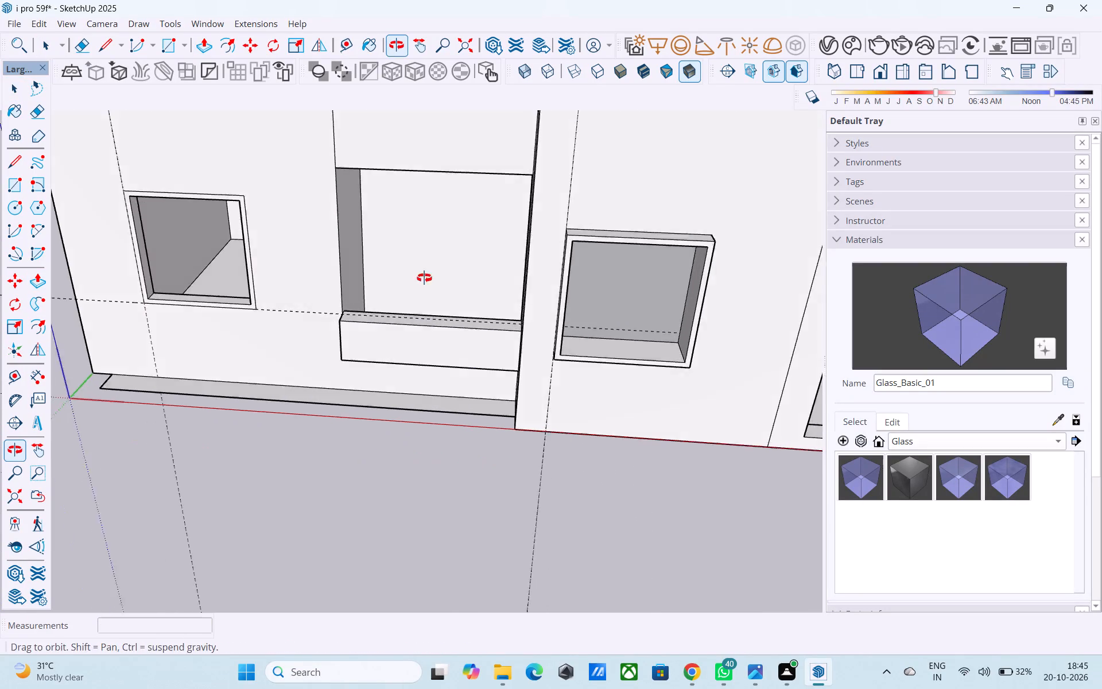
{"action": "middle_click_drag", "start_coordinate": [424, 278], "coordinate": [426, 318]}
{"action": "scroll", "coordinate": [428, 313], "scroll_direction": "up", "scroll_amount": 9}
{"action": "scroll", "coordinate": [429, 202], "scroll_direction": "down", "scroll_amount": 1}
{"action": "middle_click_drag", "start_coordinate": [429, 202], "coordinate": [524, 210], "text": "shift"}
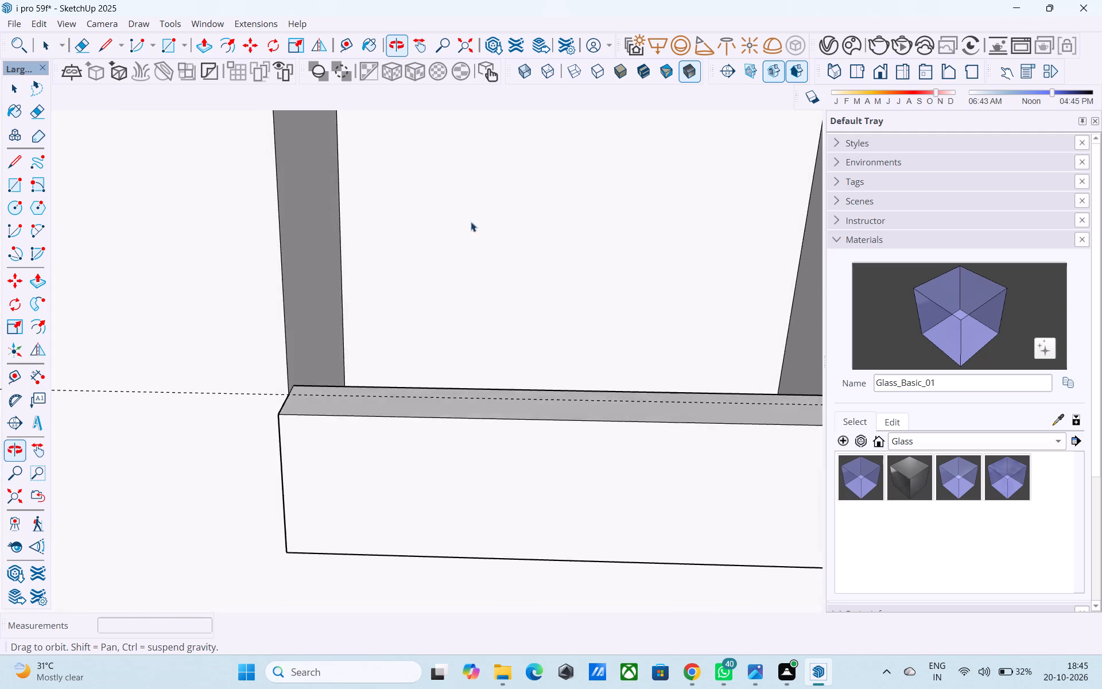
{"action": "scroll", "coordinate": [432, 227], "scroll_direction": "up", "scroll_amount": 5}
{"action": "middle_click_drag", "start_coordinate": [390, 224], "coordinate": [509, 125]}
{"action": "middle_click_drag", "start_coordinate": [391, 300], "coordinate": [386, 277], "text": "shift"}
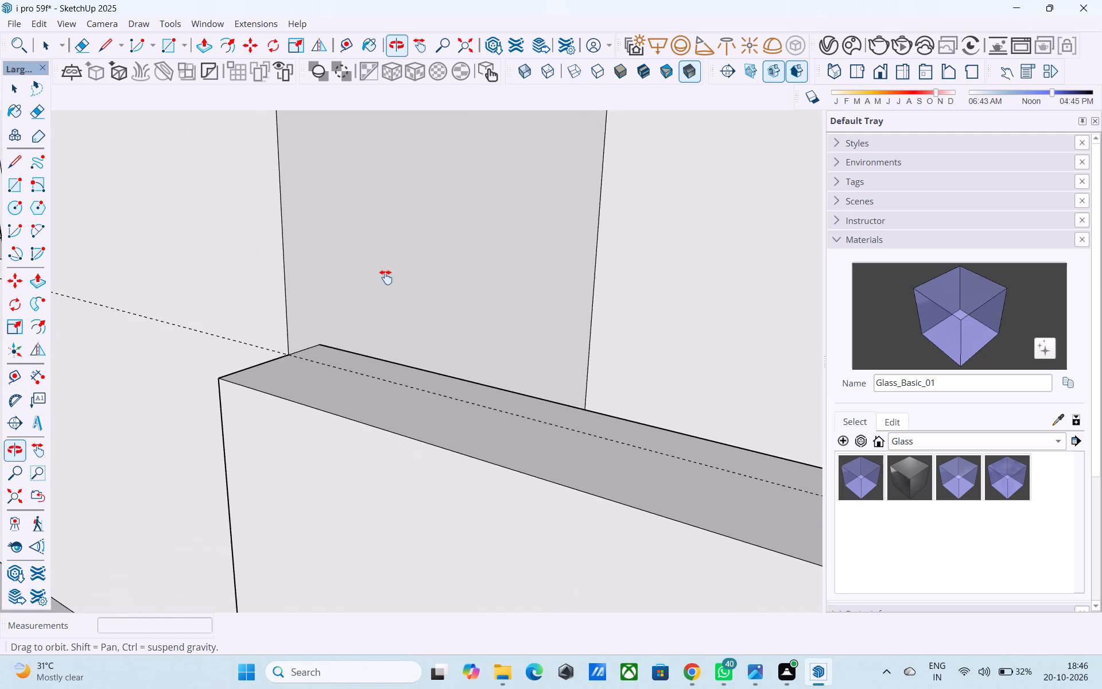
{"action": "middle_click_drag", "start_coordinate": [386, 277], "coordinate": [126, 287], "text": "shift"}
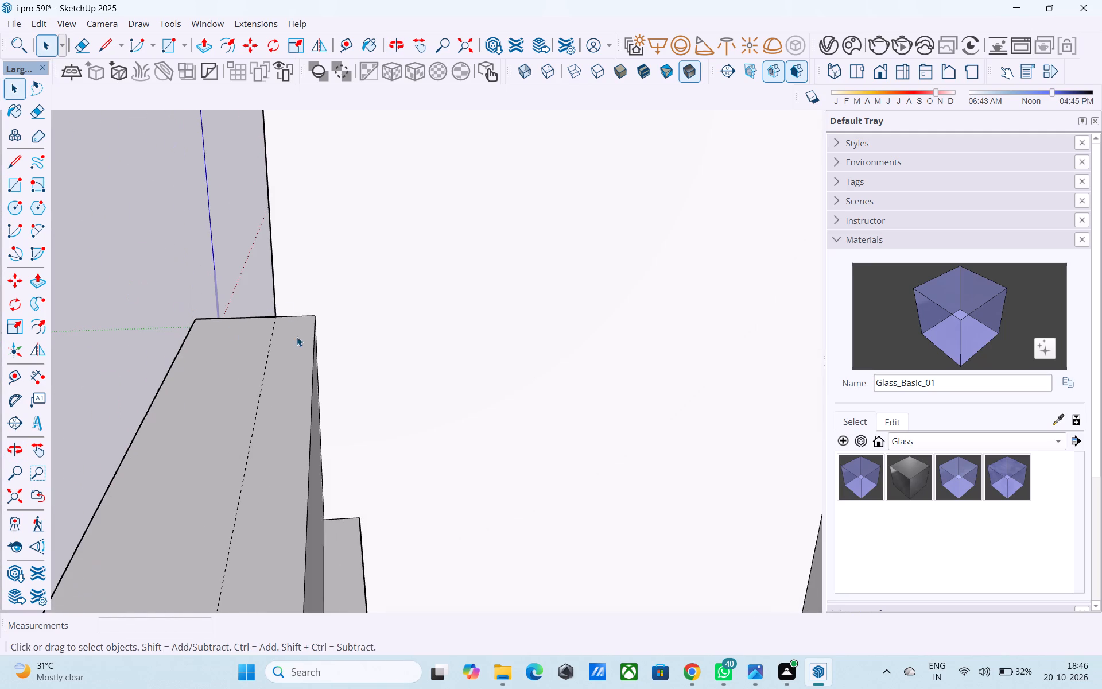
{"action": "middle_click_drag", "start_coordinate": [267, 322], "coordinate": [254, 311]}
{"action": "left_click", "coordinate": [305, 458]}
{"action": "key", "text": "p"}
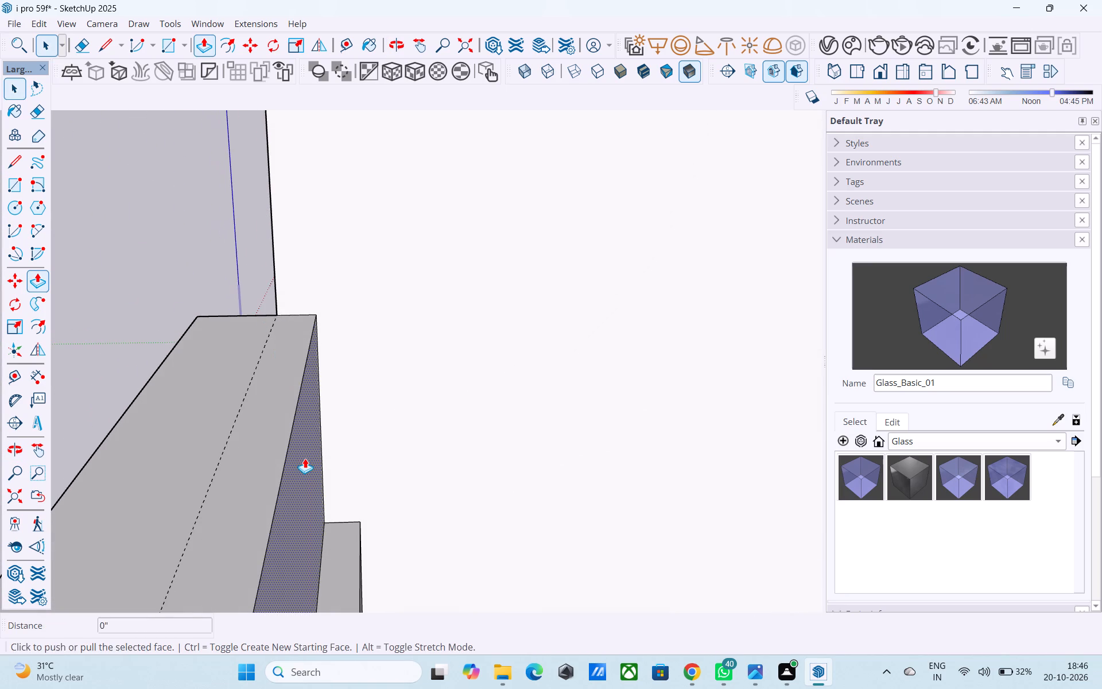
{"action": "left_click", "coordinate": [304, 458]}
{"action": "type", "text": "6\""}
{"action": "key", "text": "Return"}
{"action": "key", "text": "space"}
Push/Pull the inner face of the low wall's lower part 6" toward the front, opening the space beneath the projecting panel.
{"action": "middle_click_drag", "start_coordinate": [292, 427], "coordinate": [631, 316]}
{"action": "scroll", "coordinate": [622, 322], "scroll_direction": "down", "scroll_amount": 9}
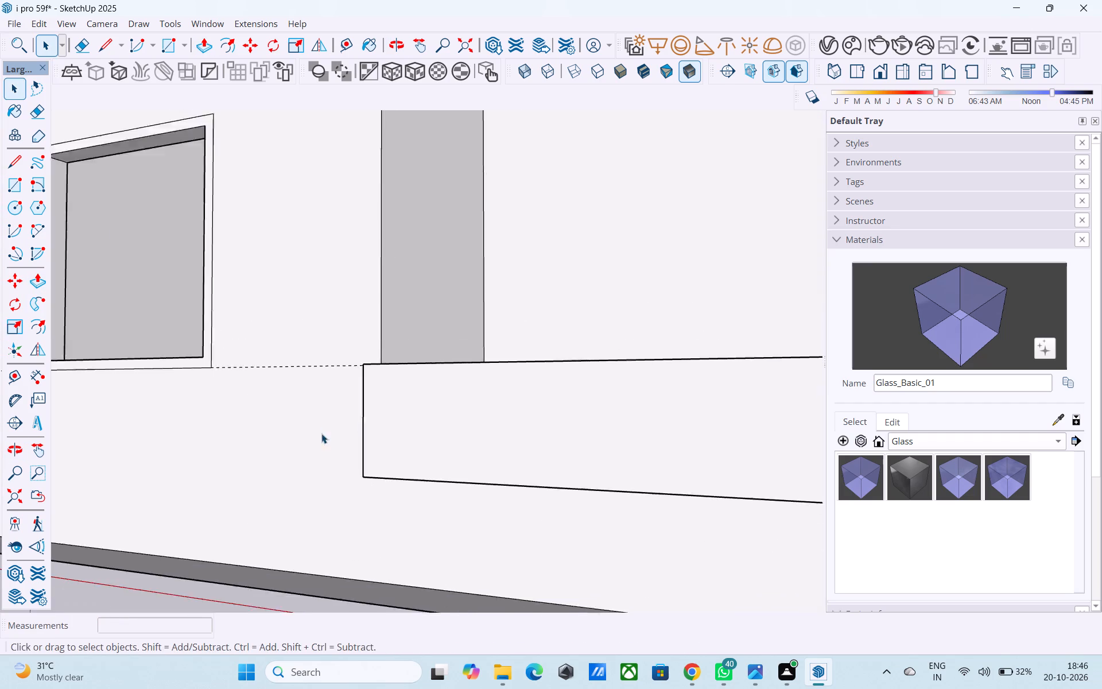
{"action": "scroll", "coordinate": [321, 433], "scroll_direction": "down", "scroll_amount": 1}
{"action": "middle_click_drag", "start_coordinate": [321, 440], "coordinate": [429, 680]}
{"action": "middle_click_drag", "start_coordinate": [495, 457], "coordinate": [437, 589]}
{"action": "scroll", "coordinate": [466, 514], "scroll_direction": "up", "scroll_amount": 5}
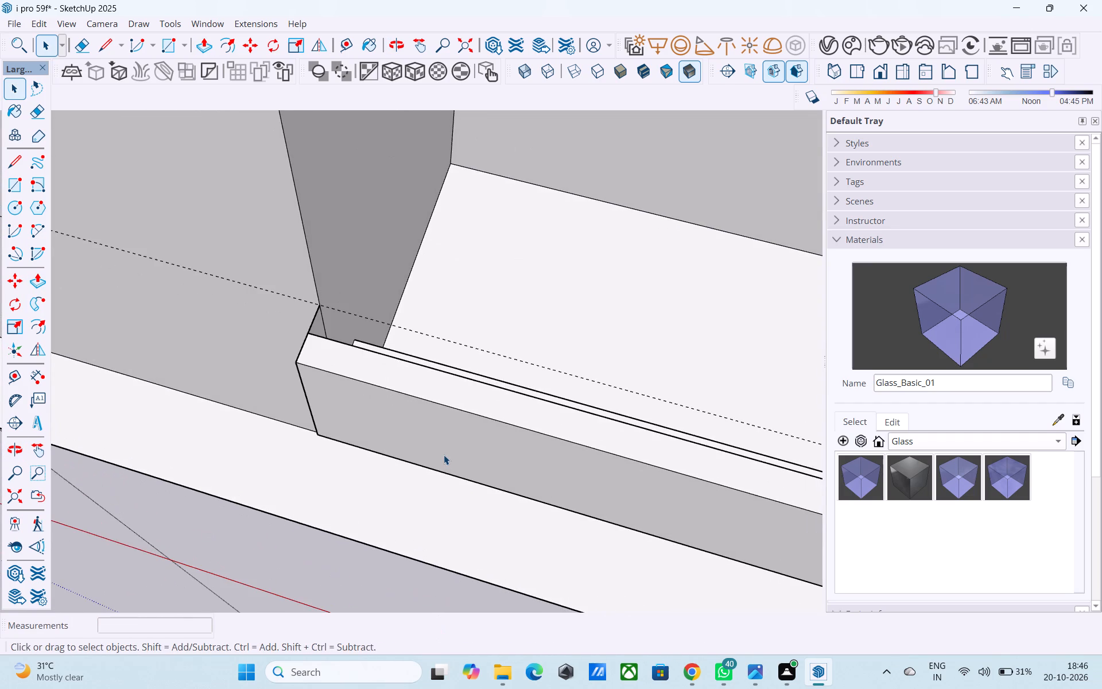
{"action": "scroll", "coordinate": [444, 455], "scroll_direction": "down", "scroll_amount": 2}
{"action": "middle_click_drag", "start_coordinate": [444, 454], "coordinate": [362, 454]}
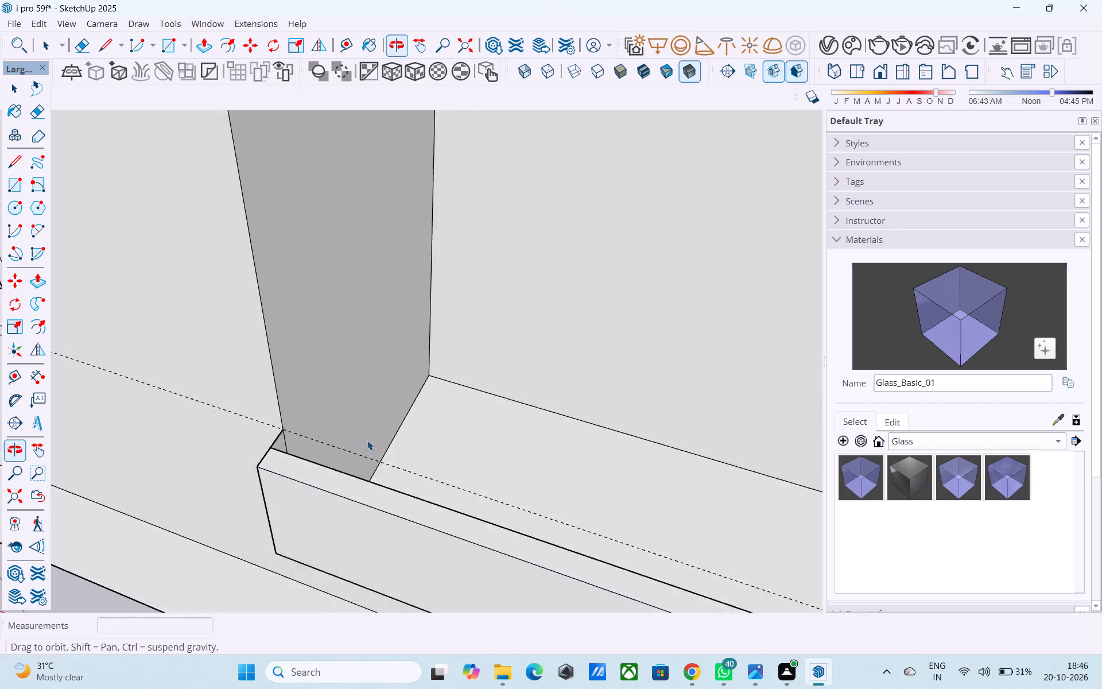
{"action": "scroll", "coordinate": [368, 438], "scroll_direction": "up", "scroll_amount": 7}
{"action": "middle_click_drag", "start_coordinate": [395, 391], "coordinate": [166, 296], "text": "shift"}
{"action": "left_click", "coordinate": [240, 456]}
{"action": "left_click", "coordinate": [237, 467]}
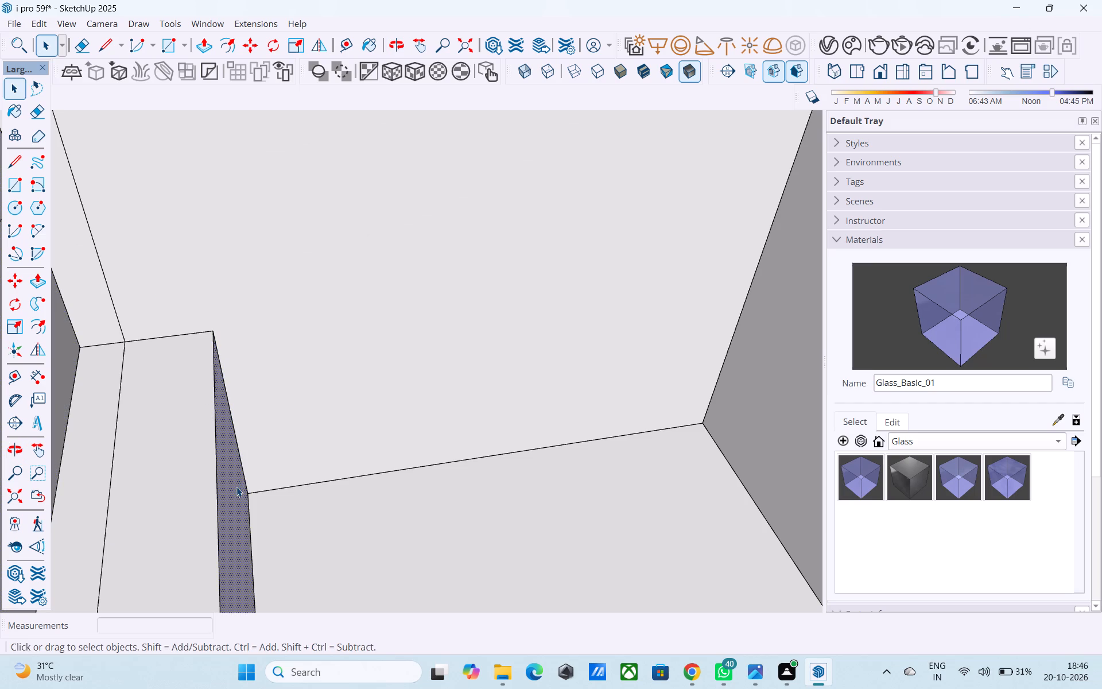
{"action": "key", "text": "p"}
{"action": "left_click", "coordinate": [236, 487]}
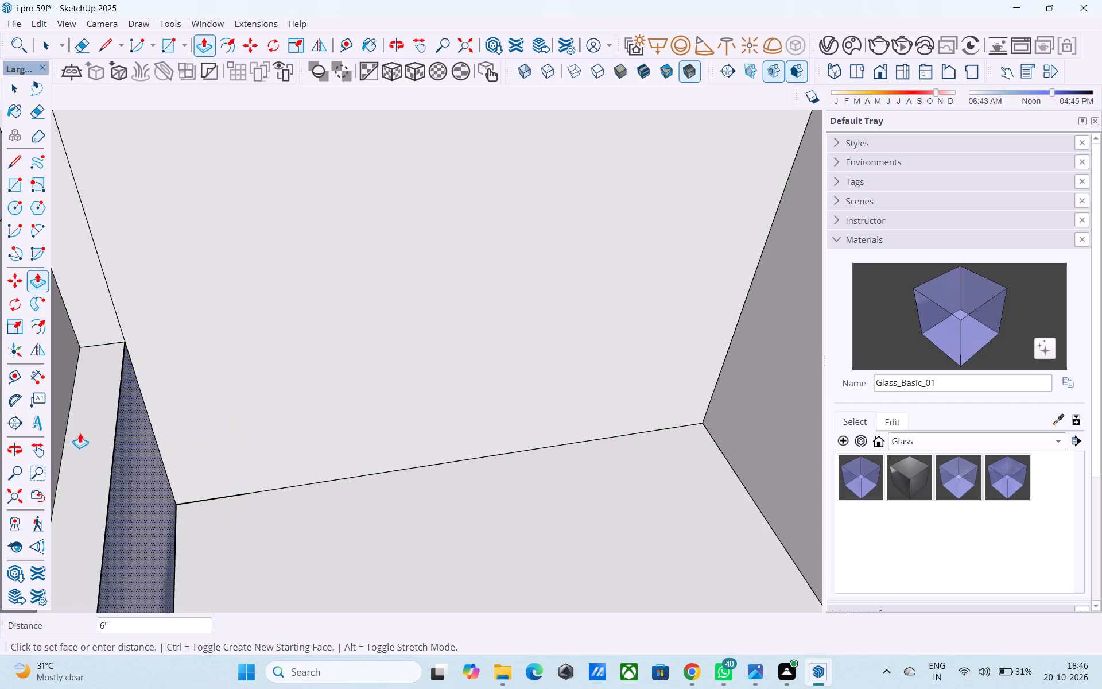
{"action": "left_click", "coordinate": [80, 433]}
{"action": "left_click_drag", "start_coordinate": [131, 462], "coordinate": [126, 460]}
{"action": "left_click", "coordinate": [122, 429]}
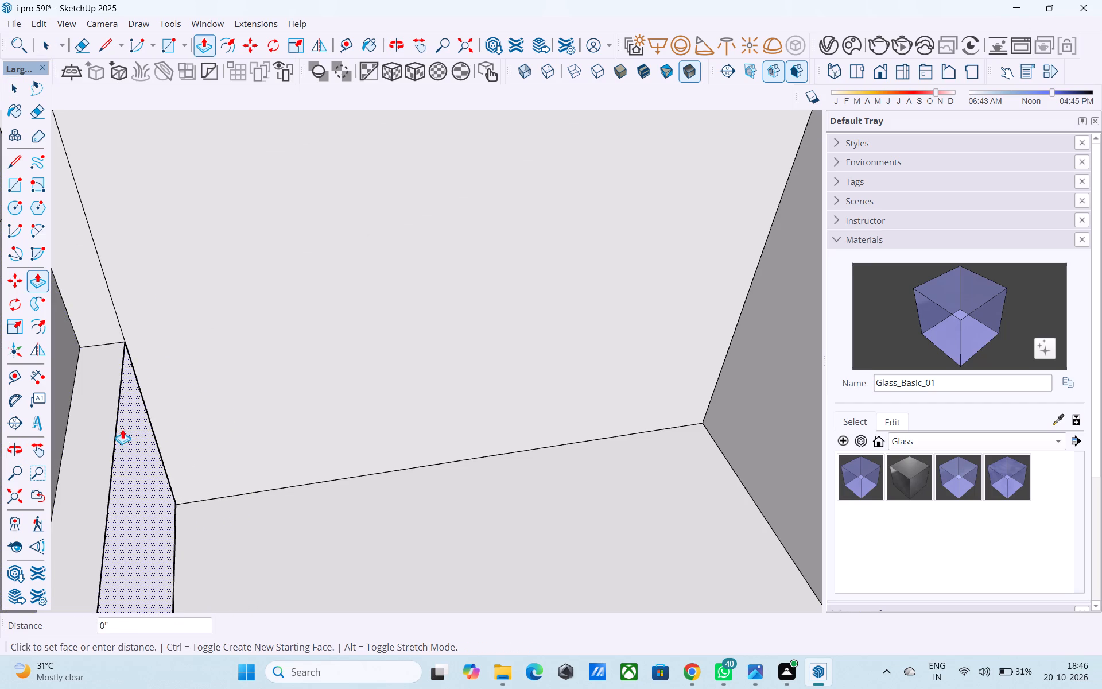
{"action": "middle_click_drag", "start_coordinate": [83, 390], "coordinate": [376, 285]}
{"action": "scroll", "coordinate": [381, 273], "scroll_direction": "down", "scroll_amount": 10}
{"action": "middle_click_drag", "start_coordinate": [385, 308], "coordinate": [440, 265]}
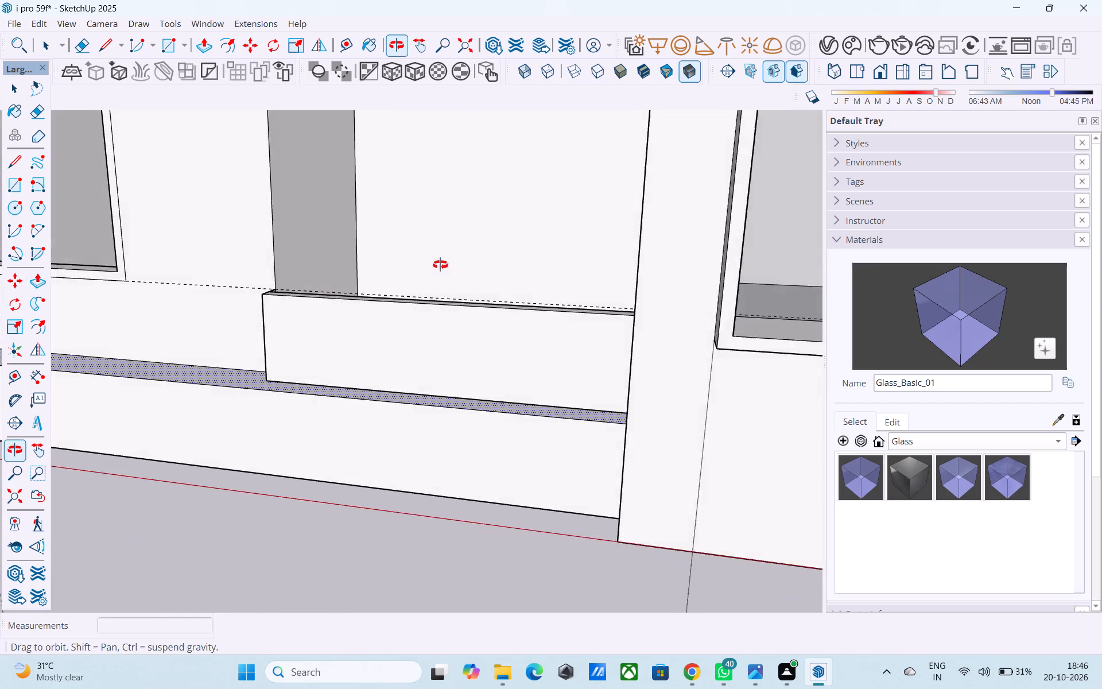
{"action": "middle_click_drag", "start_coordinate": [440, 265], "coordinate": [413, 428]}
{"action": "scroll", "coordinate": [302, 365], "scroll_direction": "up", "scroll_amount": 5}
{"action": "key", "text": "space"}
Examine the projecting panel, the opening beneath it and the adjoining facade from outside.
{"action": "scroll", "coordinate": [441, 254], "scroll_direction": "down", "scroll_amount": 4}
{"action": "middle_click_drag", "start_coordinate": [432, 276], "coordinate": [432, 272]}
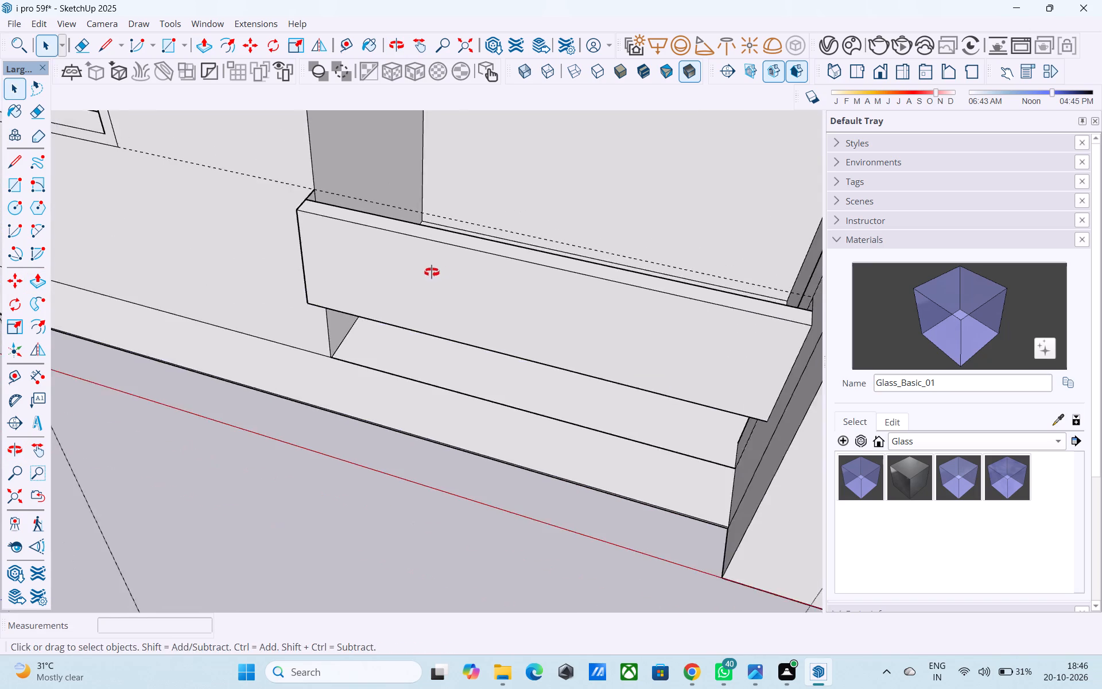
{"action": "middle_click_drag", "start_coordinate": [432, 272], "coordinate": [461, 119]}
{"action": "middle_click_drag", "start_coordinate": [367, 280], "coordinate": [562, 145]}
{"action": "middle_click_drag", "start_coordinate": [362, 339], "coordinate": [363, 386]}
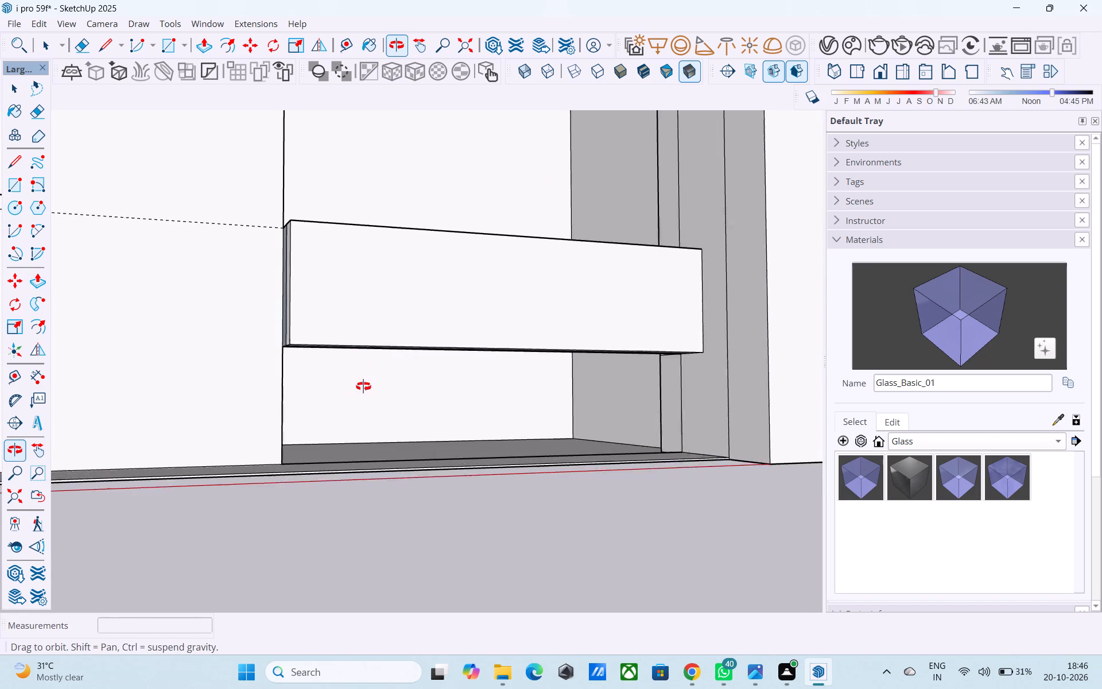
{"action": "middle_click_drag", "start_coordinate": [363, 386], "coordinate": [268, 336]}
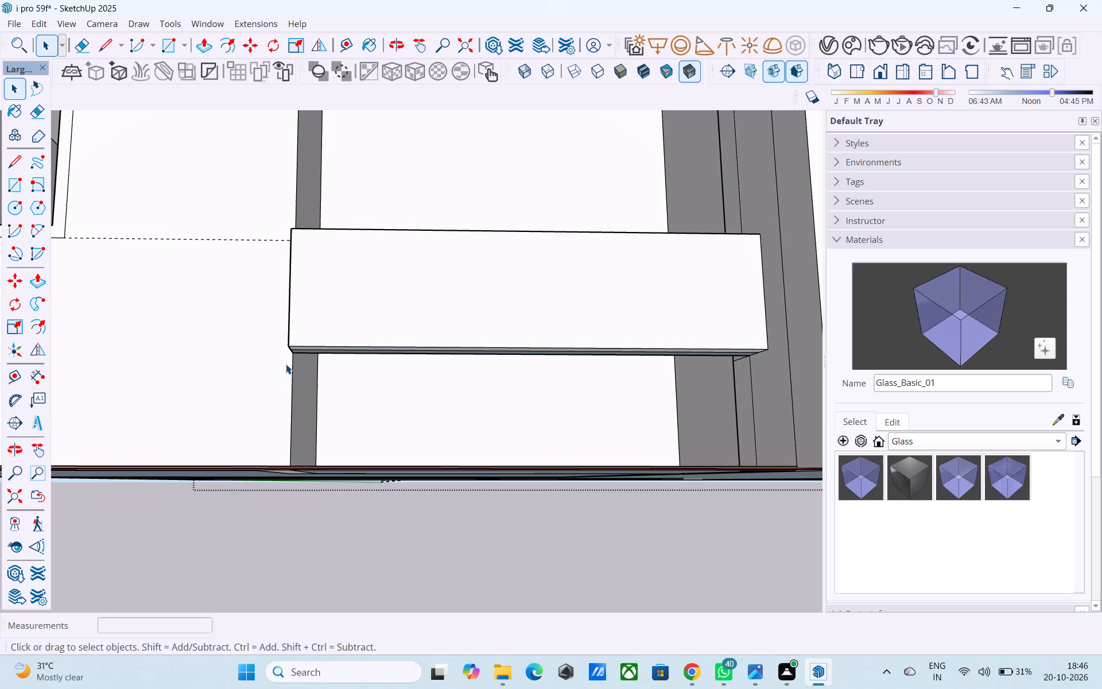
{"action": "left_click", "coordinate": [285, 364]}
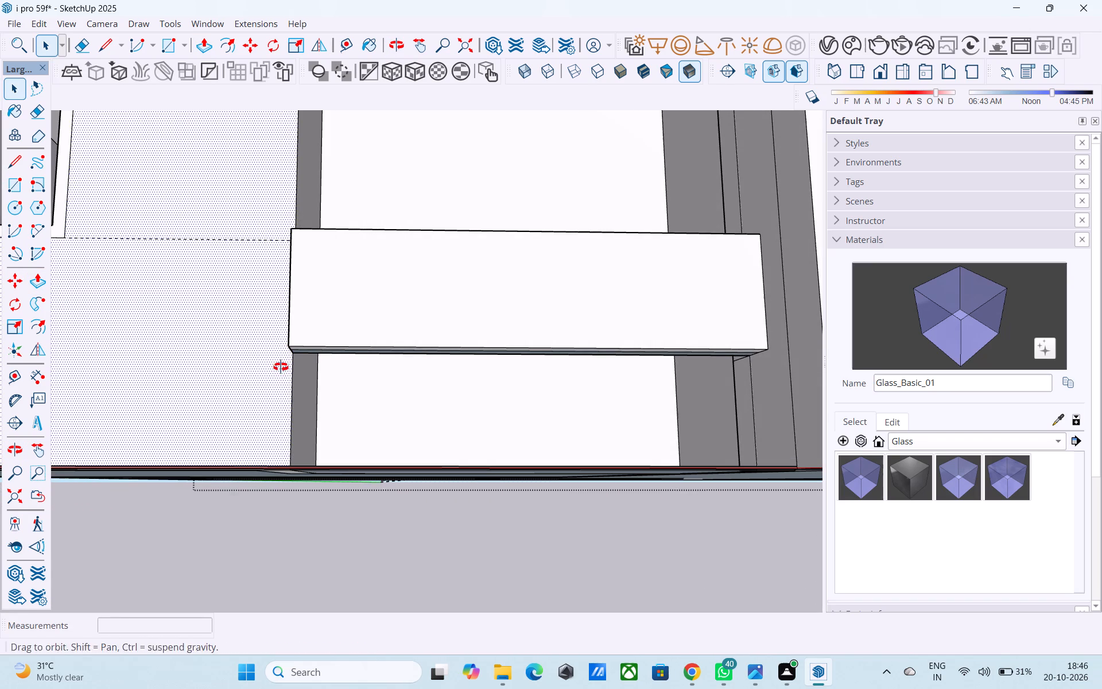
{"action": "middle_click", "coordinate": [281, 367]}
{"action": "scroll", "coordinate": [305, 333], "scroll_direction": "down", "scroll_amount": 6}
{"action": "scroll", "coordinate": [308, 343], "scroll_direction": "up", "scroll_amount": 1}
{"action": "scroll", "coordinate": [308, 343], "scroll_direction": "down", "scroll_amount": 5}
{"action": "middle_click_drag", "start_coordinate": [305, 389], "coordinate": [576, 438]}
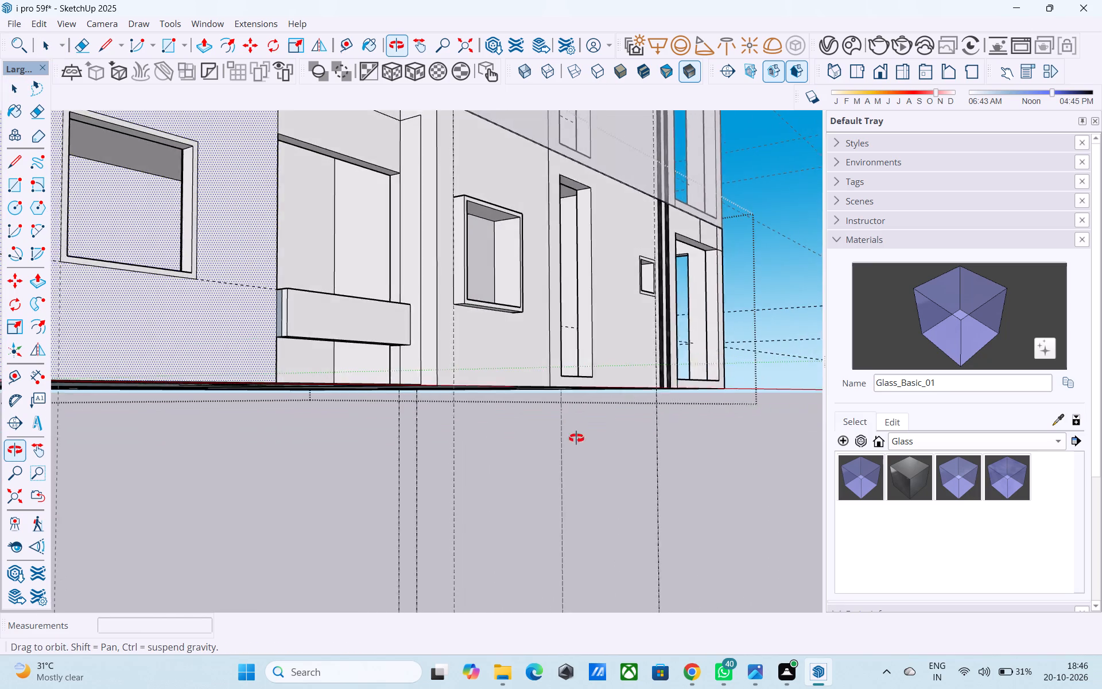
{"action": "middle_click_drag", "start_coordinate": [576, 438], "coordinate": [475, 473]}
{"action": "scroll", "coordinate": [495, 442], "scroll_direction": "down", "scroll_amount": 4}
{"action": "middle_click_drag", "start_coordinate": [494, 444], "coordinate": [465, 485]}
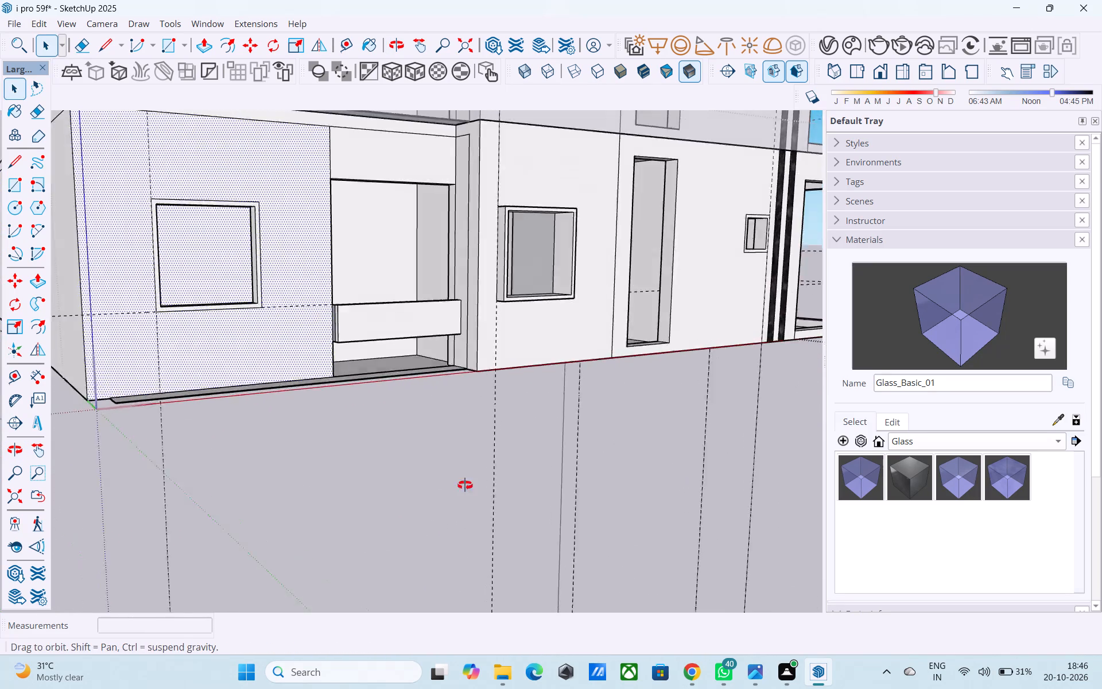
{"action": "middle_click_drag", "start_coordinate": [465, 485], "coordinate": [372, 474]}
{"action": "scroll", "coordinate": [378, 457], "scroll_direction": "up", "scroll_amount": 5}
{"action": "middle_click_drag", "start_coordinate": [378, 456], "coordinate": [376, 528], "text": "shift"}
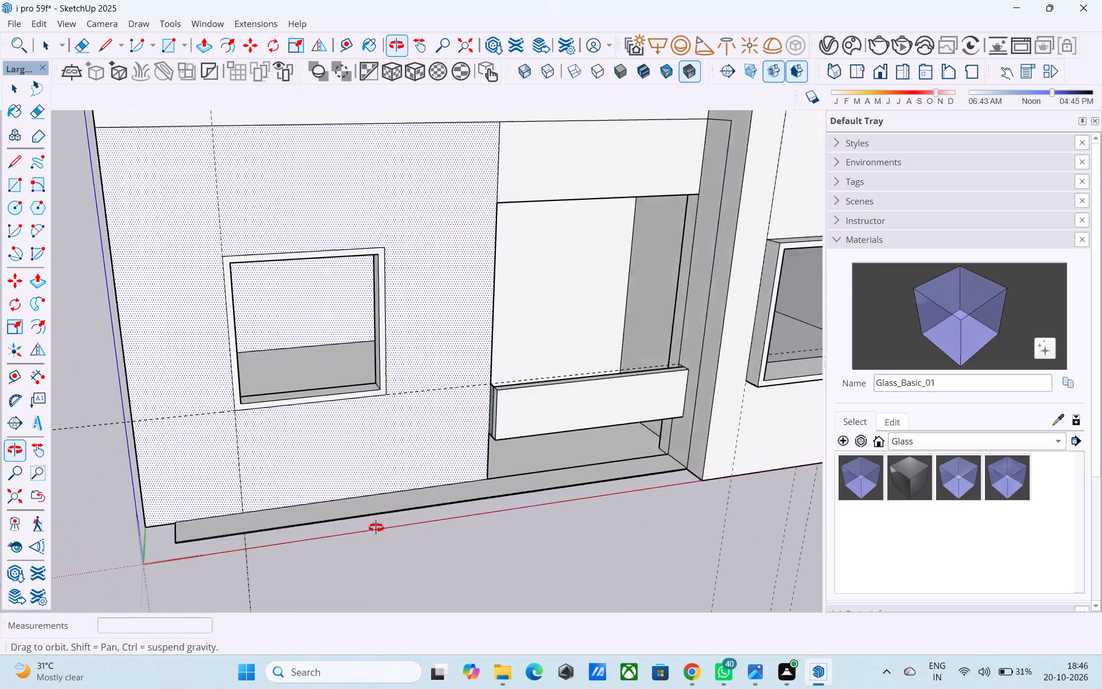
{"action": "middle_click_drag", "start_coordinate": [376, 528], "coordinate": [393, 528], "text": "shift"}
{"action": "scroll", "coordinate": [490, 502], "scroll_direction": "up", "scroll_amount": 3}
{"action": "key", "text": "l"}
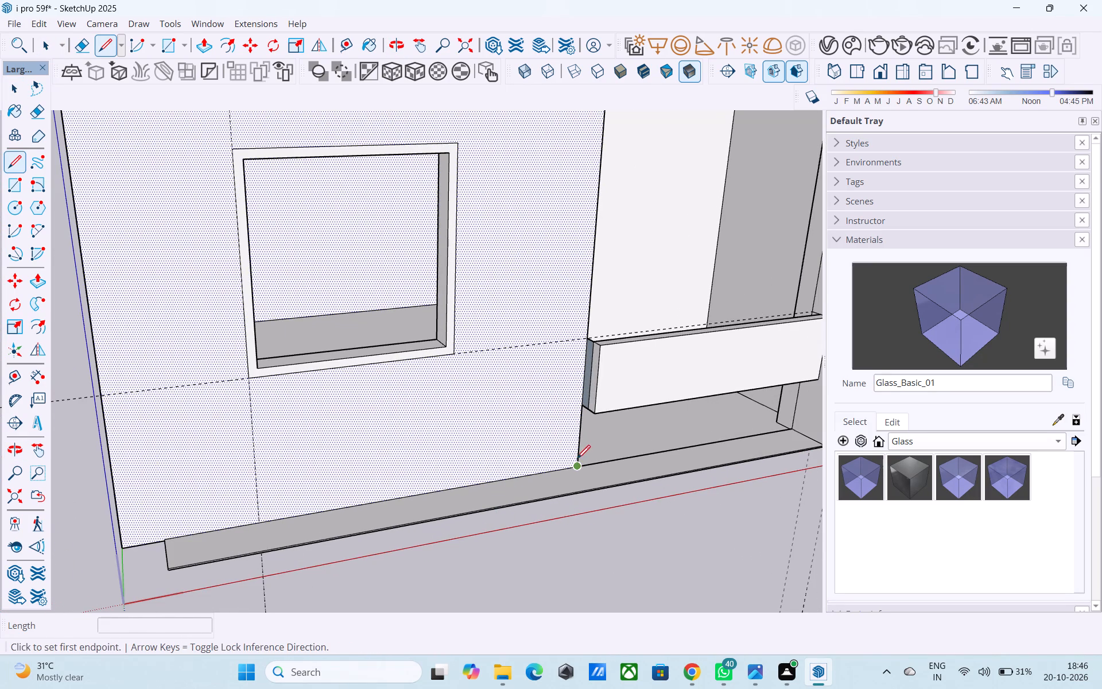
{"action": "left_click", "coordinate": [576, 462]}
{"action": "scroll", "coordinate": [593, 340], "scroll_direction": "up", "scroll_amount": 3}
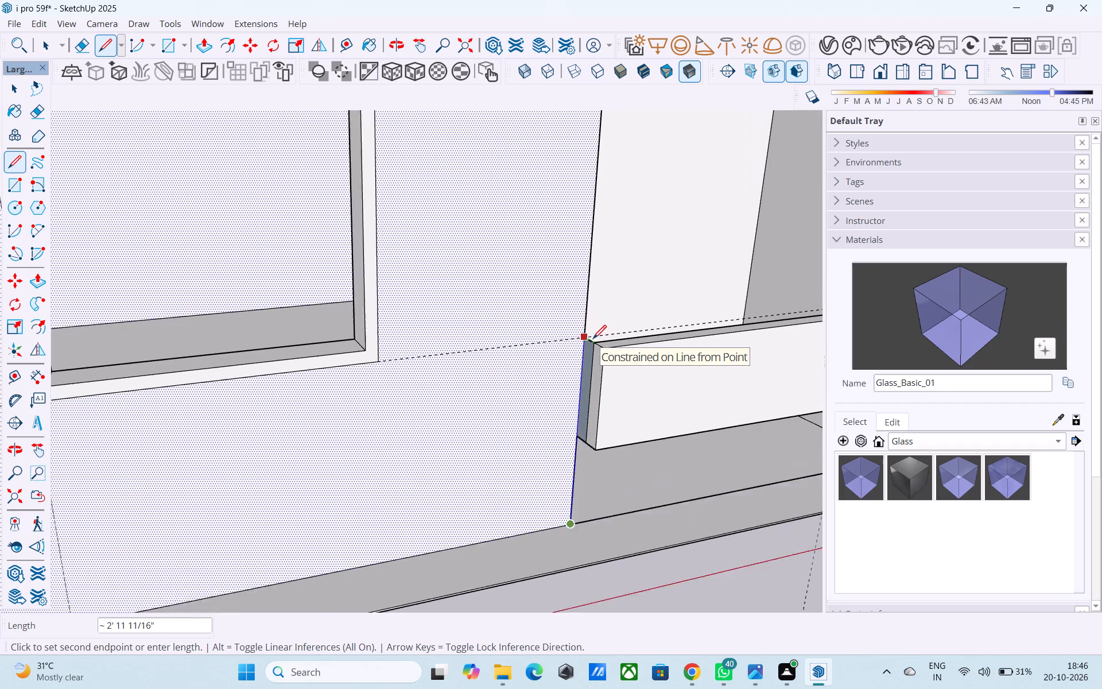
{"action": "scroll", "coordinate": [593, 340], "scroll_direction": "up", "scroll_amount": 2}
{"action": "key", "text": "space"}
Push/Pull the projecting panel's underside down about 1' 5 3/16" to the base ledge.
{"action": "scroll", "coordinate": [517, 319], "scroll_direction": "down", "scroll_amount": 6}
{"action": "middle_click_drag", "start_coordinate": [516, 324], "coordinate": [554, 176]}
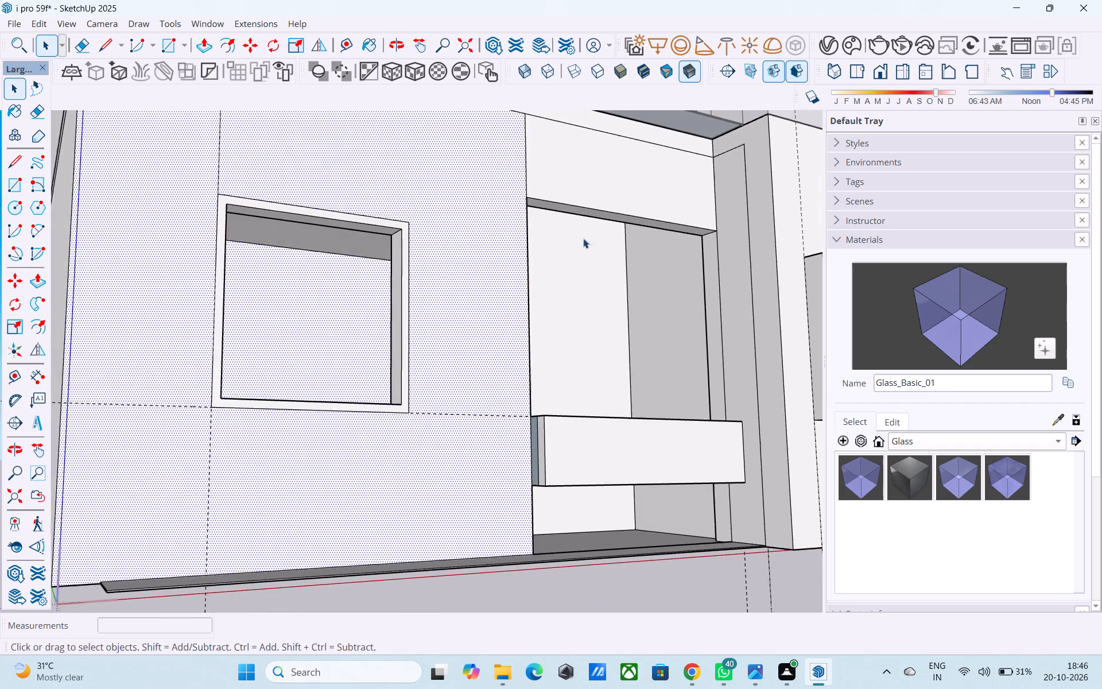
{"action": "scroll", "coordinate": [548, 307], "scroll_direction": "up", "scroll_amount": 4}
{"action": "middle_click_drag", "start_coordinate": [548, 310], "coordinate": [553, 269]}
{"action": "scroll", "coordinate": [547, 276], "scroll_direction": "down", "scroll_amount": 6}
{"action": "middle_click_drag", "start_coordinate": [547, 331], "coordinate": [537, 277]}
{"action": "scroll", "coordinate": [552, 281], "scroll_direction": "up", "scroll_amount": 6}
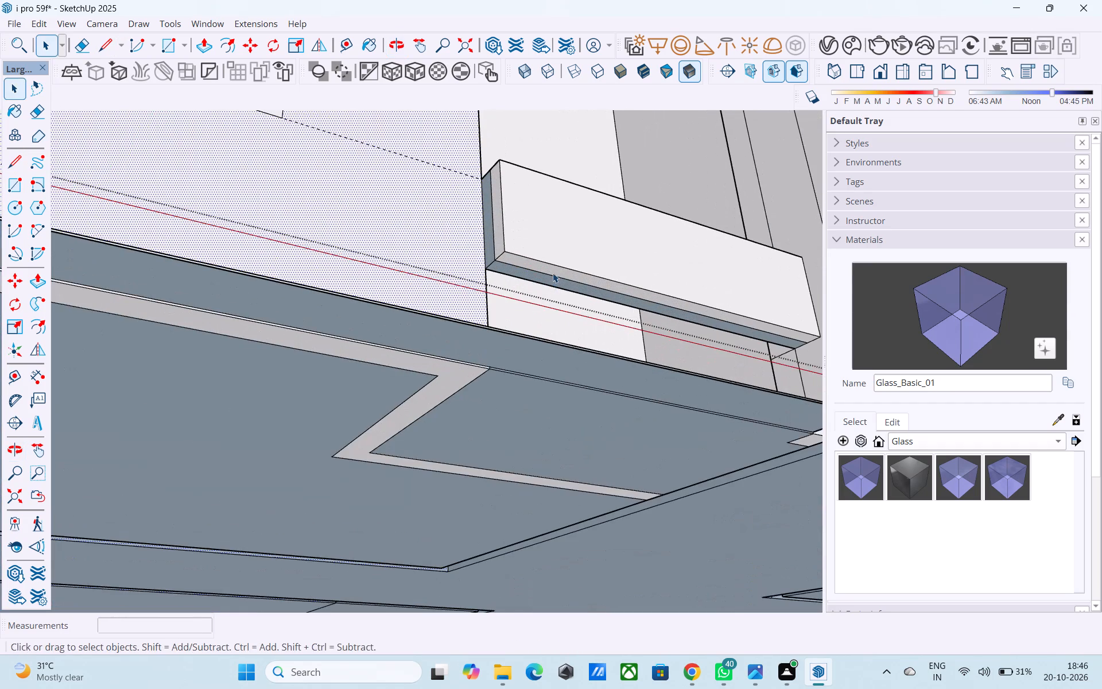
{"action": "left_click", "coordinate": [553, 272]}
{"action": "key", "text": "p"}
{"action": "left_click", "coordinate": [553, 272]}
{"action": "middle_click_drag", "start_coordinate": [557, 296], "coordinate": [559, 354]}
{"action": "left_click", "coordinate": [526, 346]}
{"action": "middle_click_drag", "start_coordinate": [517, 409], "coordinate": [524, 541]}
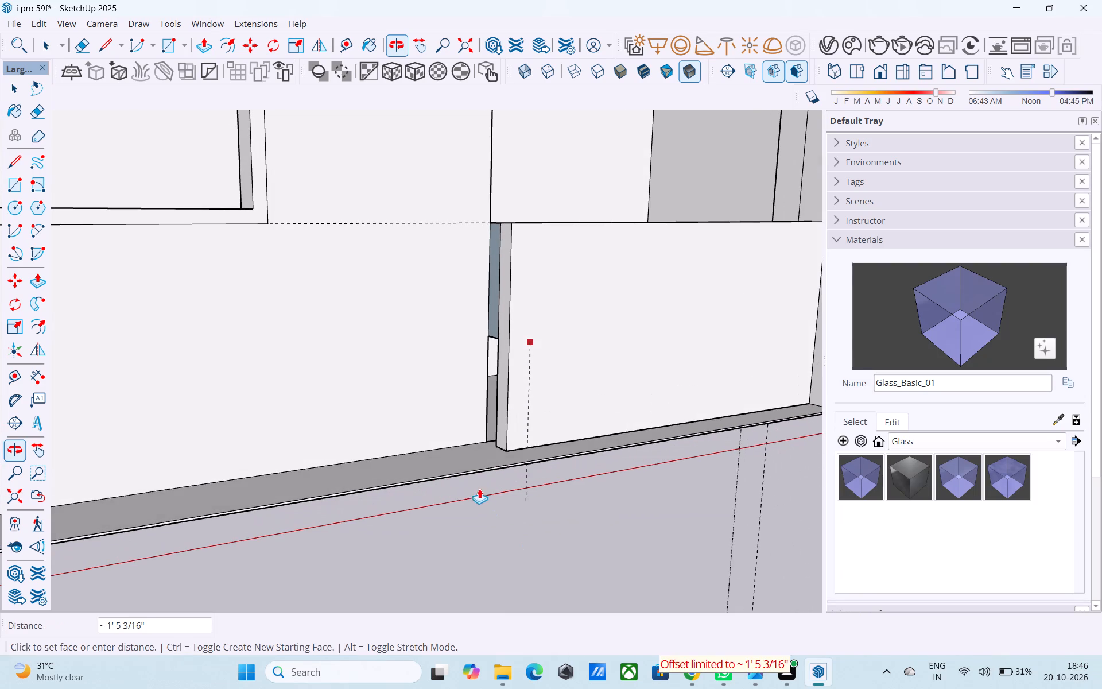
{"action": "left_click", "coordinate": [457, 459]}
{"action": "middle_click", "coordinate": [481, 420]}
{"action": "scroll", "coordinate": [480, 429], "scroll_direction": "up", "scroll_amount": 11}
{"action": "key", "text": "space"}
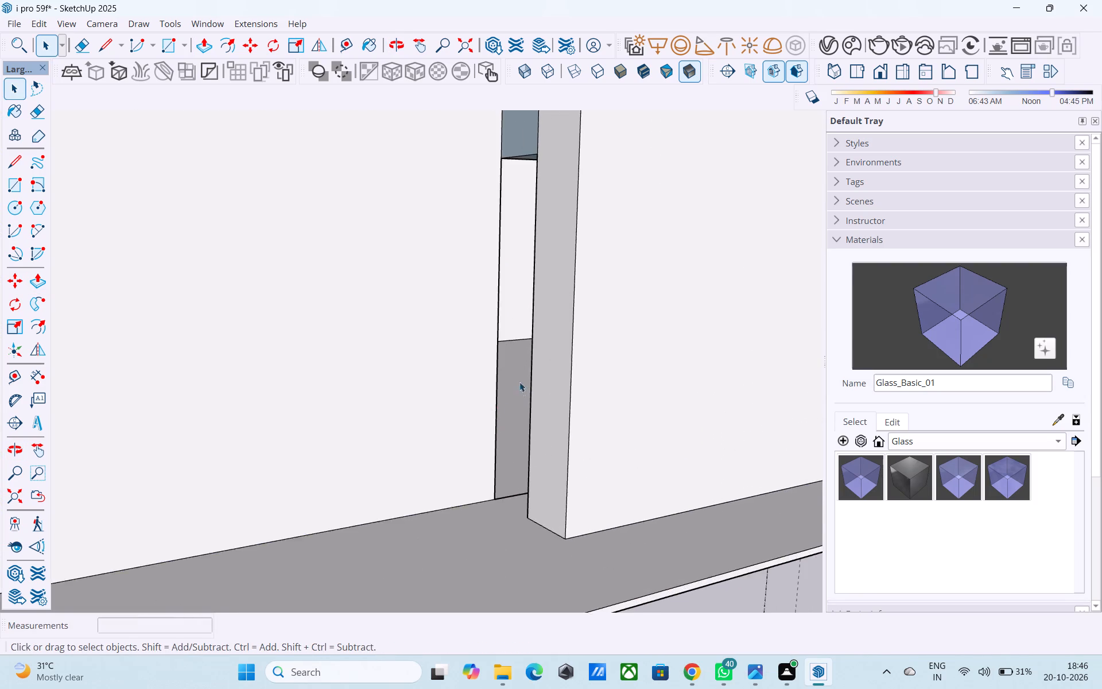
Draw a rectangle across the narrow side gap between the low wall panel and the facade, starting at its upper corner.
{"action": "scroll", "coordinate": [523, 392], "scroll_direction": "down", "scroll_amount": 9}
{"action": "middle_click_drag", "start_coordinate": [541, 445], "coordinate": [149, 574]}
{"action": "middle_click_drag", "start_coordinate": [496, 424], "coordinate": [191, 470]}
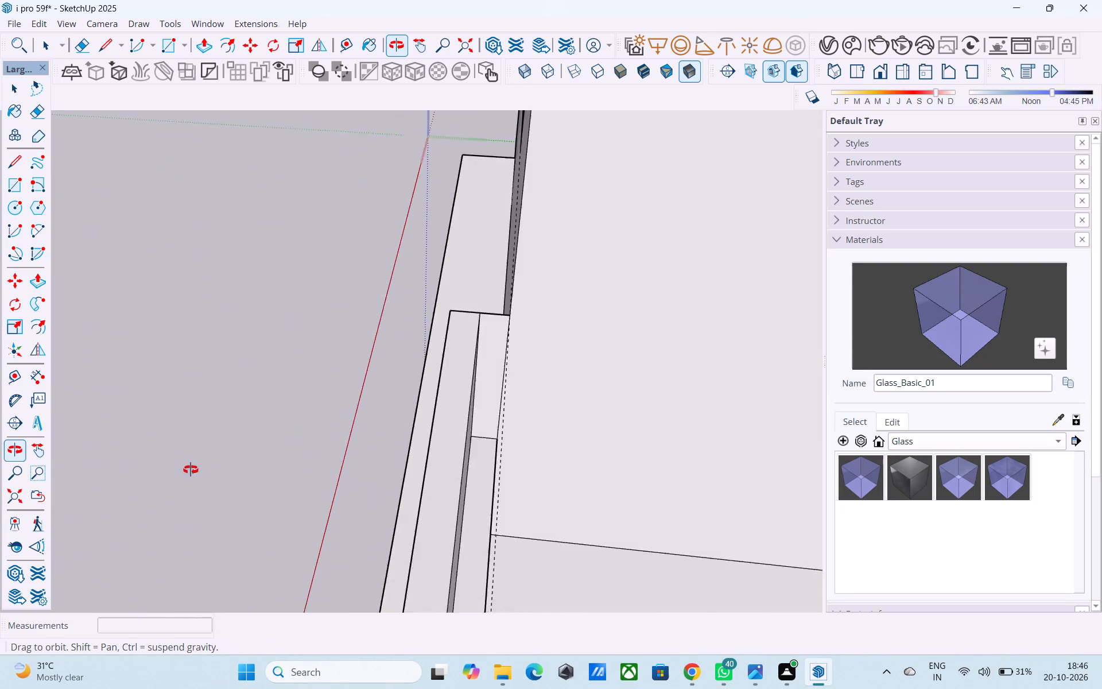
{"action": "middle_click_drag", "start_coordinate": [191, 470], "coordinate": [131, 443]}
{"action": "middle_click_drag", "start_coordinate": [328, 466], "coordinate": [230, 361]}
{"action": "middle_click_drag", "start_coordinate": [419, 490], "coordinate": [408, 434]}
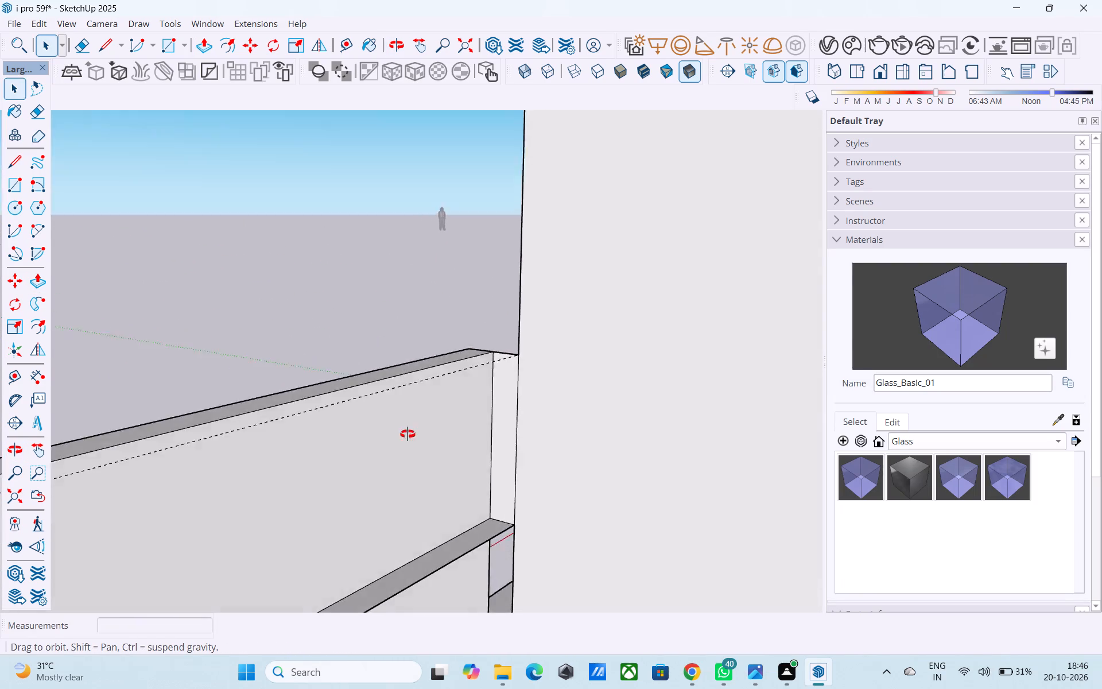
{"action": "middle_click_drag", "start_coordinate": [408, 434], "coordinate": [392, 312]}
{"action": "middle_click_drag", "start_coordinate": [420, 436], "coordinate": [385, 203]}
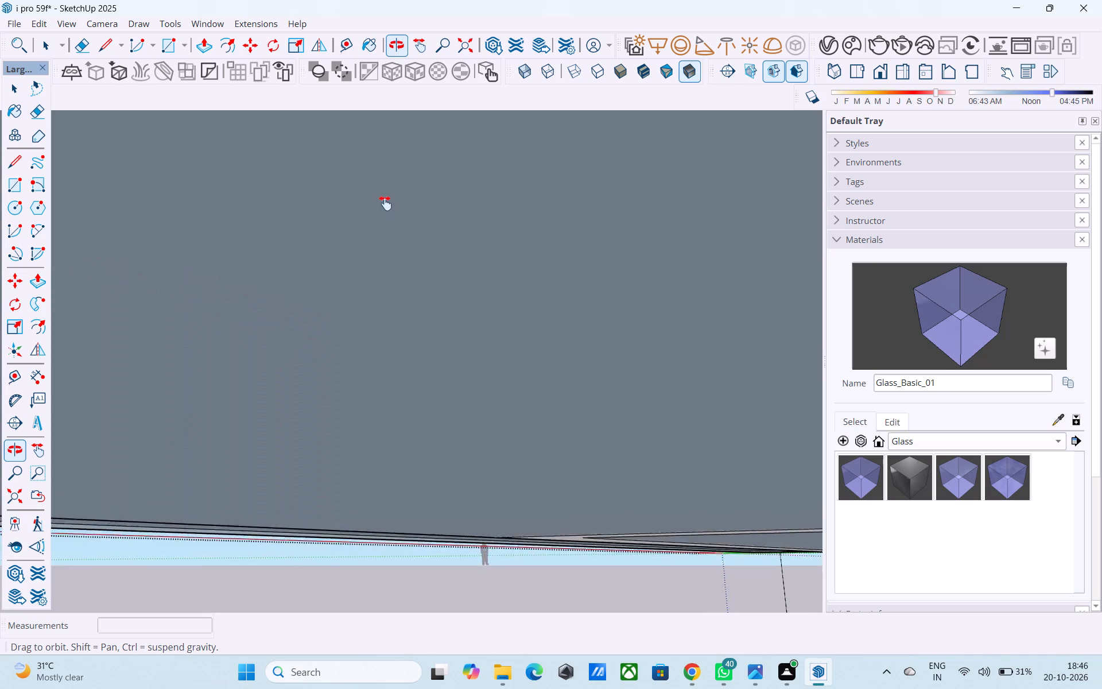
{"action": "middle_click_drag", "start_coordinate": [385, 203], "coordinate": [389, 291]}
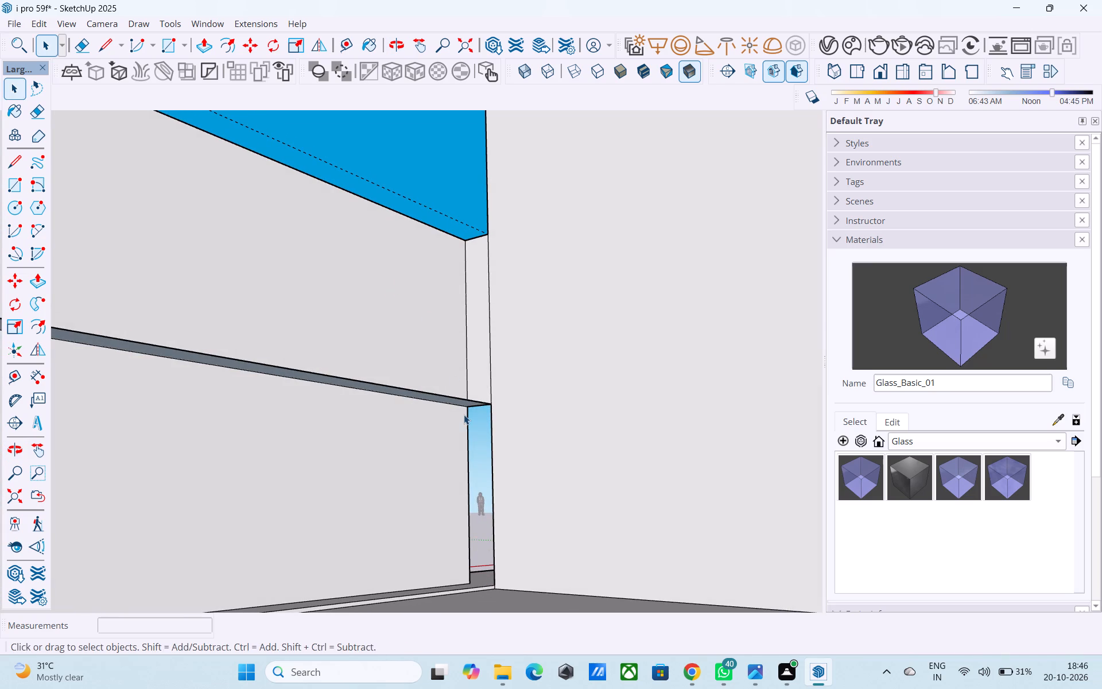
{"action": "key", "text": "r"}
{"action": "scroll", "coordinate": [464, 417], "scroll_direction": "up", "scroll_amount": 2}
{"action": "left_click", "coordinate": [470, 410]}
{"action": "scroll", "coordinate": [470, 412], "scroll_direction": "down", "scroll_amount": 2}
{"action": "middle_click_drag", "start_coordinate": [469, 412], "coordinate": [468, 432]}
{"action": "scroll", "coordinate": [494, 587], "scroll_direction": "up", "scroll_amount": 4}
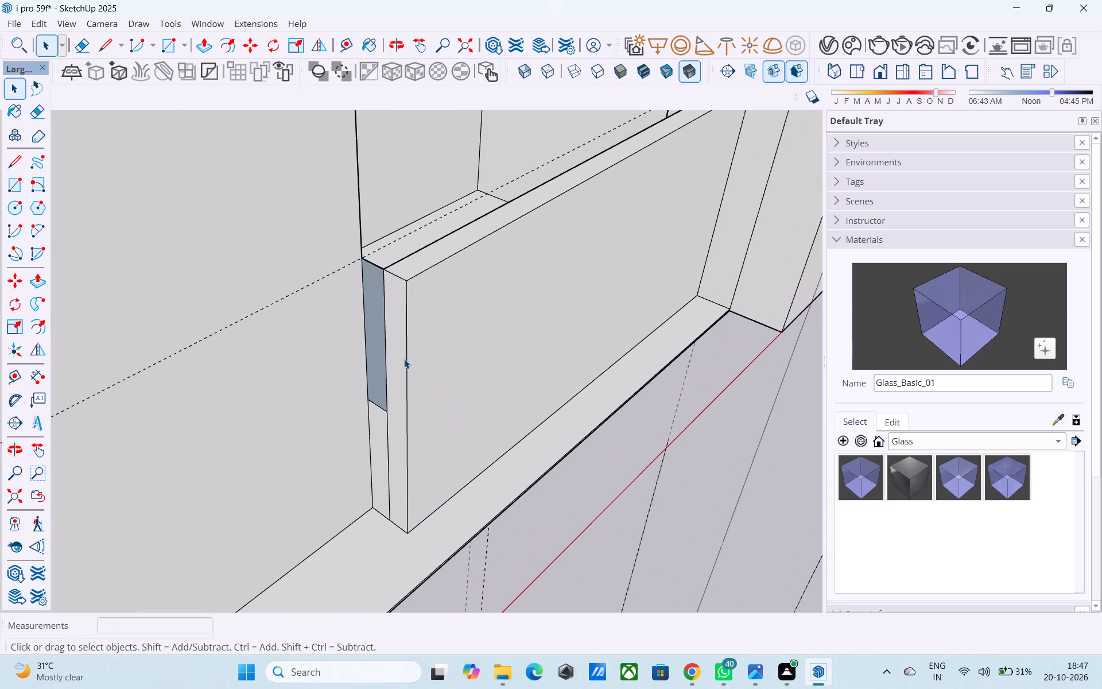
Push/Pull the low wall panel's free end face 6" sideways past the edge of the entrance opening.
{"action": "left_click", "coordinate": [401, 355]}
{"action": "key", "text": "p"}
{"action": "left_click", "coordinate": [400, 354]}
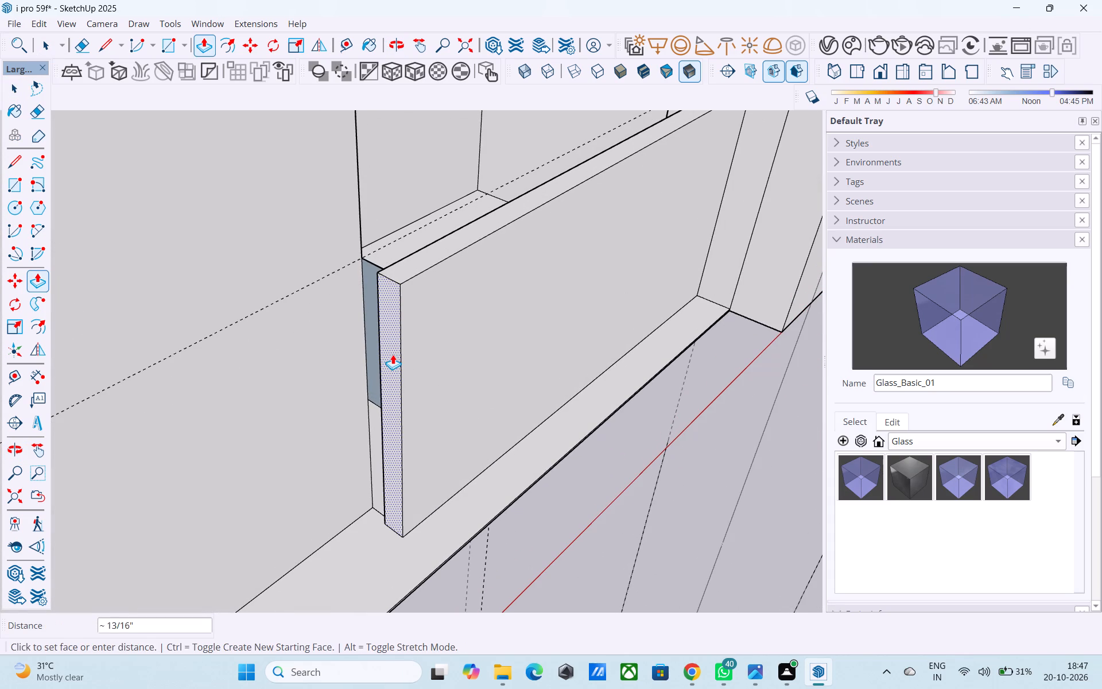
{"action": "key", "text": "6"}
{"action": "key", "text": "shift+quotedbl"}
{"action": "key", "text": "Return"}
Examine the extended end of the low wall panel, the gap behind it and its opposite end at the side wall.
{"action": "middle_click_drag", "start_coordinate": [397, 353], "coordinate": [397, 352]}
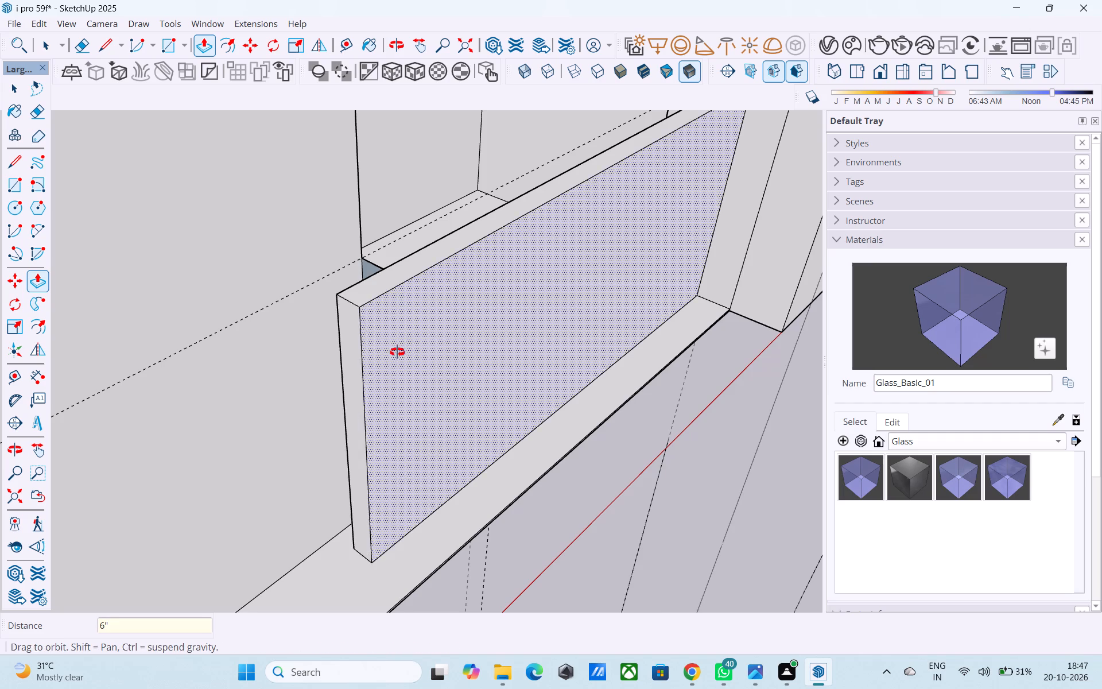
{"action": "middle_click_drag", "start_coordinate": [397, 352], "coordinate": [391, 273]}
{"action": "scroll", "coordinate": [391, 309], "scroll_direction": "up", "scroll_amount": 1}
{"action": "scroll", "coordinate": [343, 299], "scroll_direction": "up", "scroll_amount": 8}
{"action": "middle_click_drag", "start_coordinate": [349, 311], "coordinate": [576, 280]}
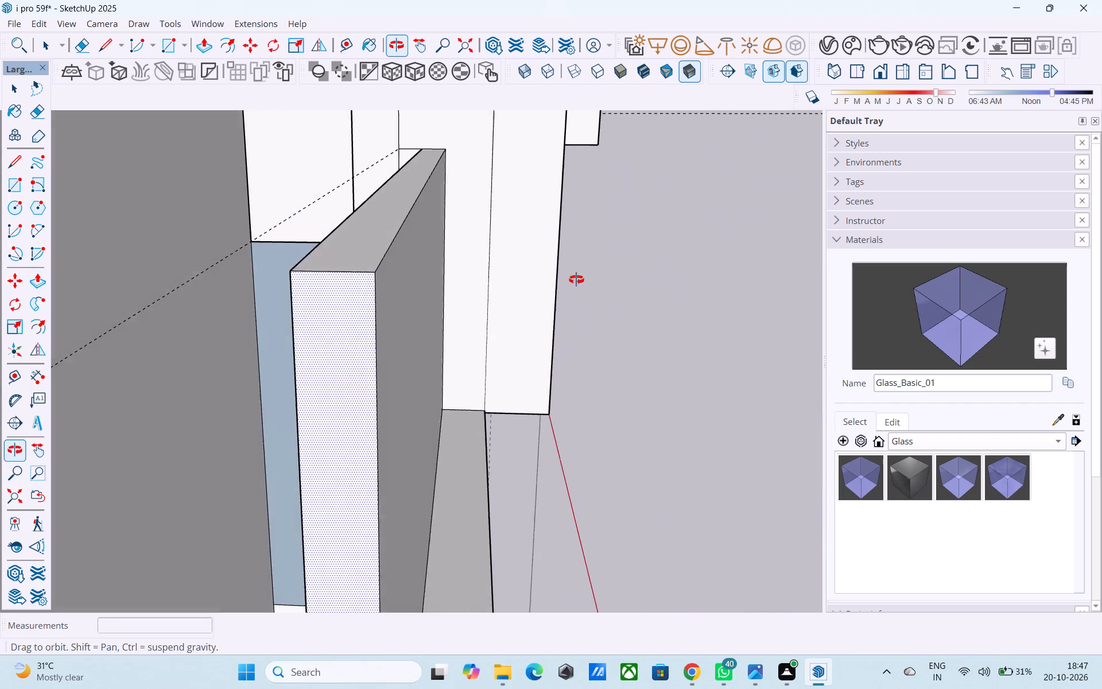
{"action": "middle_click_drag", "start_coordinate": [576, 280], "coordinate": [577, 280]}
{"action": "middle_click_drag", "start_coordinate": [435, 320], "coordinate": [468, 316]}
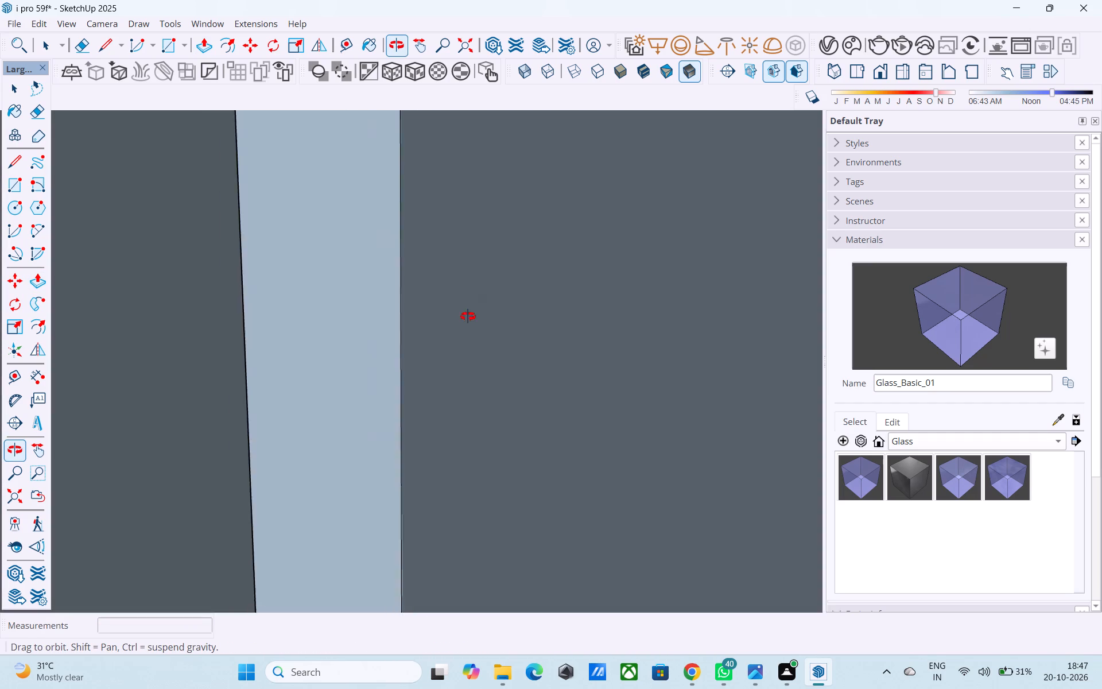
{"action": "middle_click_drag", "start_coordinate": [468, 316], "coordinate": [348, 354]}
{"action": "scroll", "coordinate": [532, 281], "scroll_direction": "up", "scroll_amount": 1}
{"action": "scroll", "coordinate": [541, 281], "scroll_direction": "down", "scroll_amount": 9}
{"action": "middle_click_drag", "start_coordinate": [545, 318], "coordinate": [215, 411]}
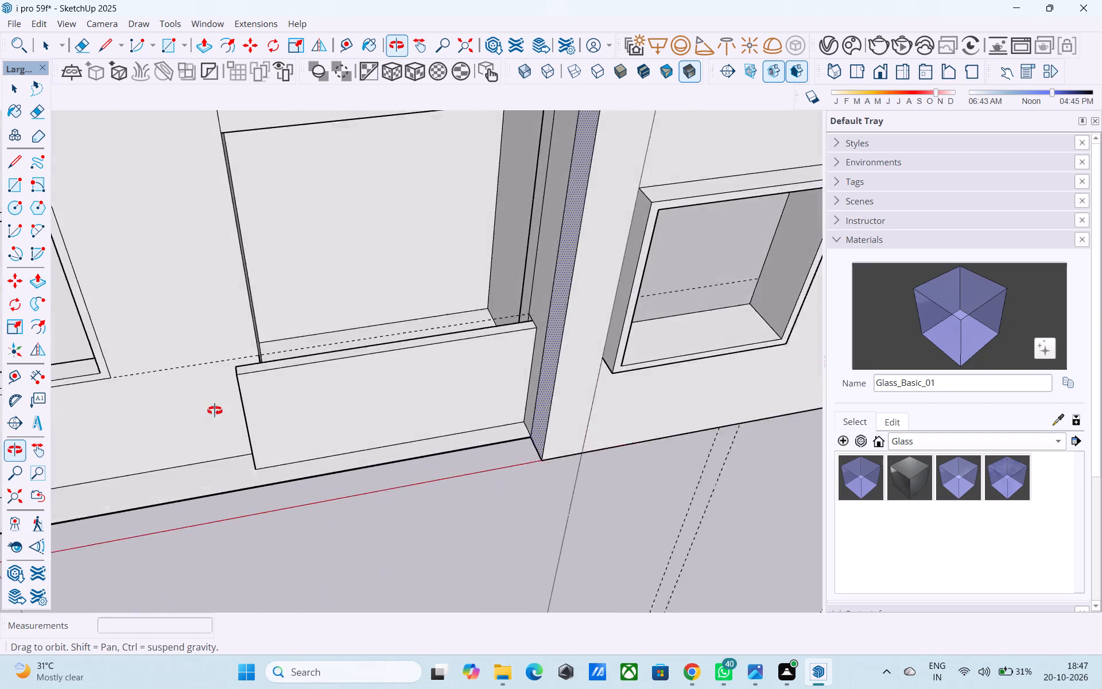
Erase the outer edge of the leftover horizontal strip on the back of the low wall panel at its end.
{"action": "middle_click_drag", "start_coordinate": [215, 411], "coordinate": [187, 395]}
{"action": "middle_click_drag", "start_coordinate": [243, 357], "coordinate": [266, 432], "text": "shift"}
{"action": "scroll", "coordinate": [282, 446], "scroll_direction": "up", "scroll_amount": 5}
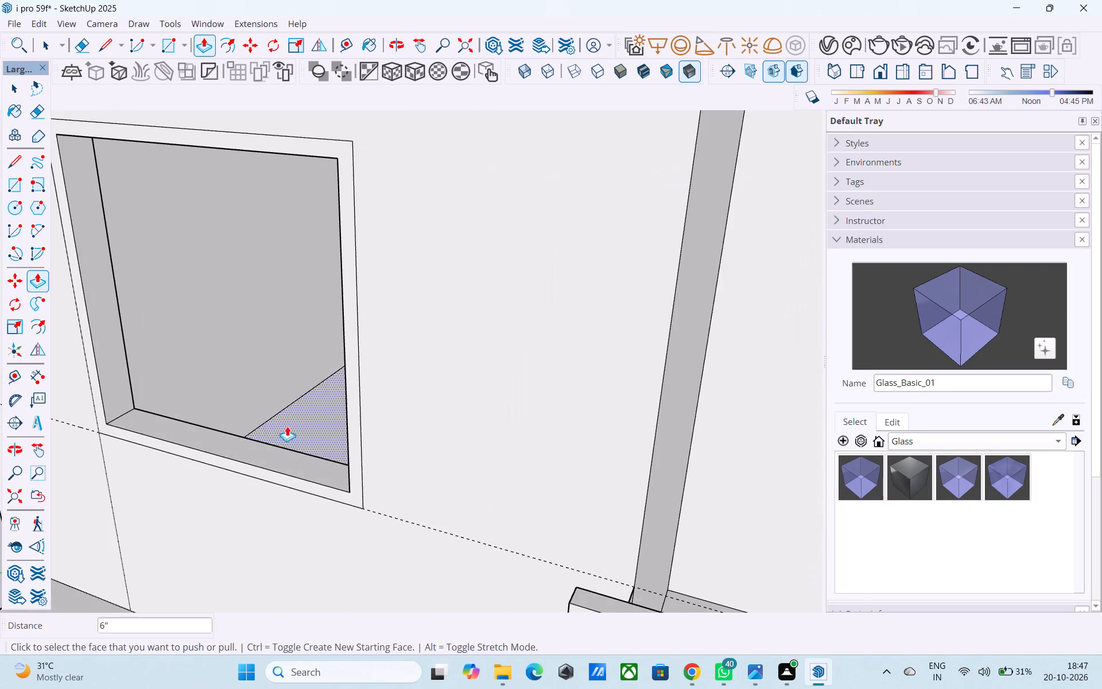
{"action": "middle_click_drag", "start_coordinate": [297, 427], "coordinate": [235, 401]}
{"action": "scroll", "coordinate": [196, 398], "scroll_direction": "up", "scroll_amount": 4}
{"action": "middle_click_drag", "start_coordinate": [195, 396], "coordinate": [175, 319], "text": "shift"}
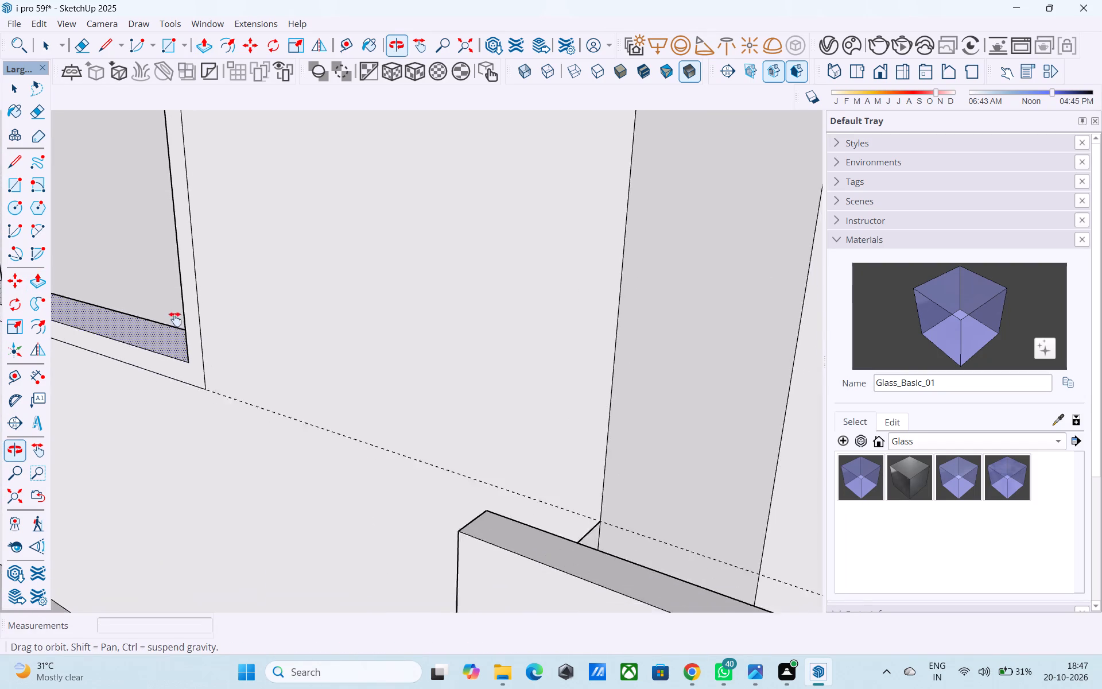
{"action": "middle_click_drag", "start_coordinate": [175, 319], "coordinate": [0, 297], "text": "shift"}
{"action": "middle_click_drag", "start_coordinate": [116, 338], "coordinate": [82, 293], "text": "shift"}
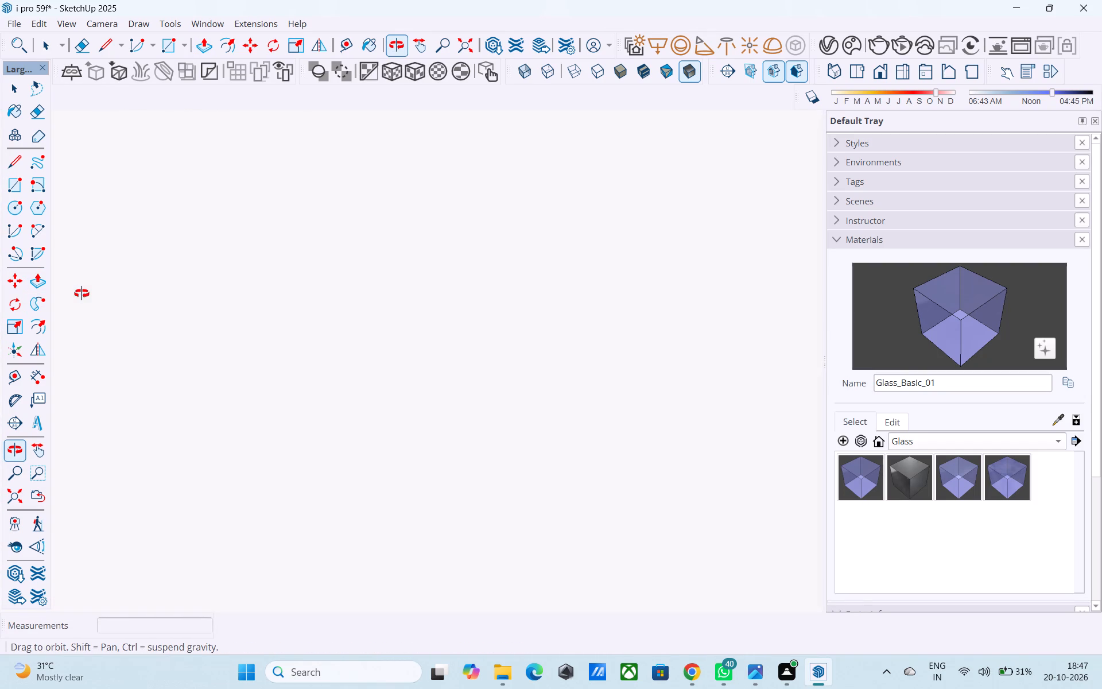
{"action": "middle_click_drag", "start_coordinate": [82, 293], "coordinate": [143, 311], "text": "shift"}
{"action": "scroll", "coordinate": [141, 402], "scroll_direction": "down", "scroll_amount": 3}
{"action": "middle_click_drag", "start_coordinate": [150, 398], "coordinate": [133, 401]}
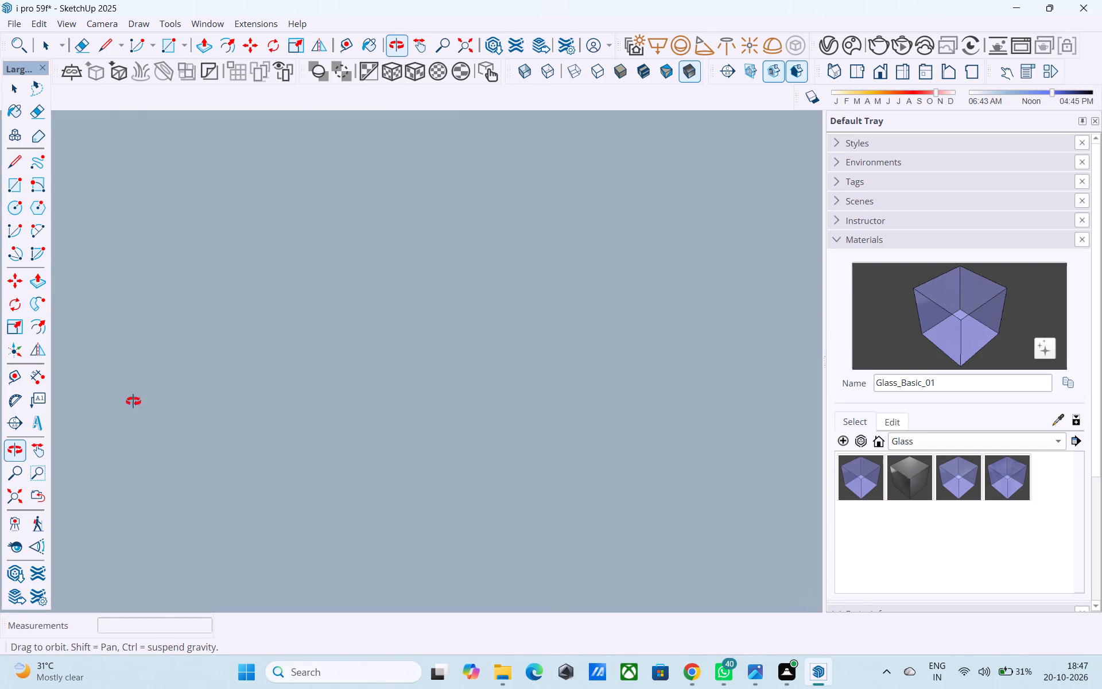
{"action": "middle_click_drag", "start_coordinate": [133, 401], "coordinate": [153, 407]}
{"action": "key", "text": "space"}
{"action": "scroll", "coordinate": [699, 456], "scroll_direction": "up", "scroll_amount": 4}
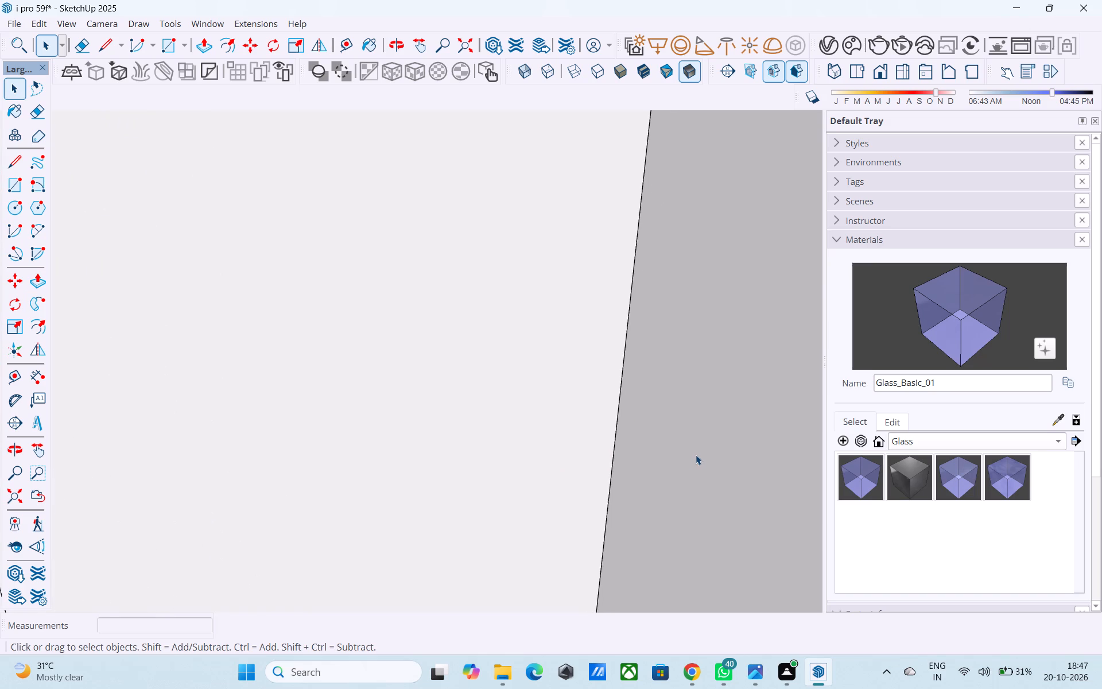
{"action": "left_click", "coordinate": [17, 544]}
{"action": "left_click_drag", "start_coordinate": [793, 424], "coordinate": [342, 411]}
{"action": "middle_click_drag", "start_coordinate": [495, 433], "coordinate": [443, 299]}
{"action": "middle_click_drag", "start_coordinate": [499, 390], "coordinate": [465, 305], "text": "shift"}
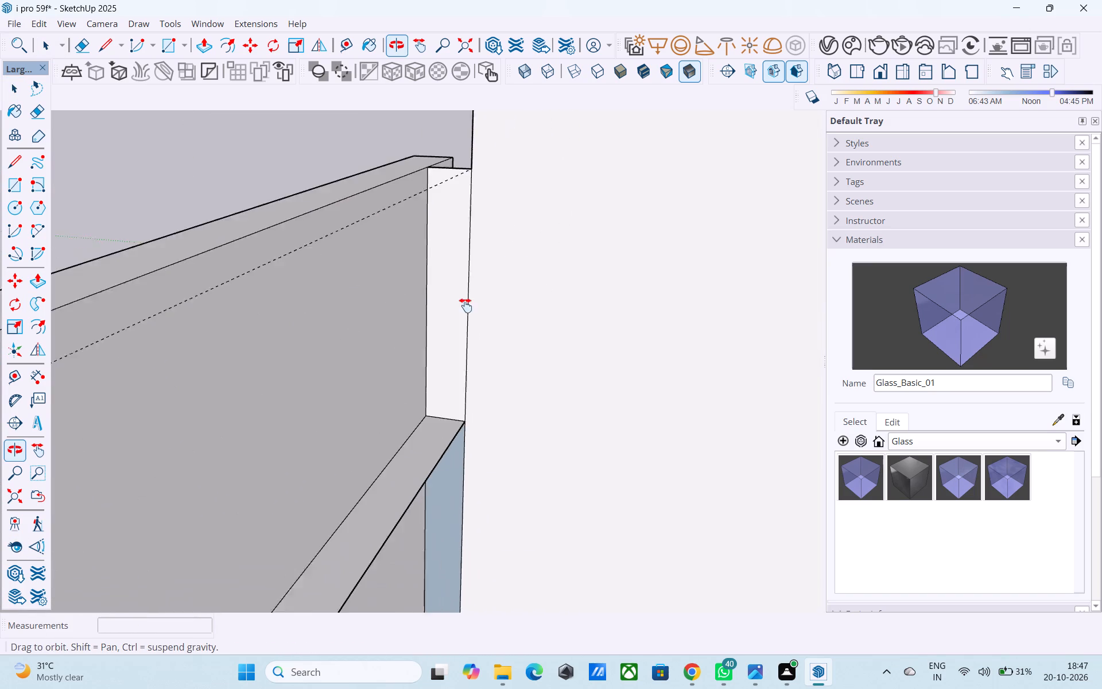
{"action": "middle_click_drag", "start_coordinate": [465, 305], "coordinate": [487, 270], "text": "shift"}
{"action": "key", "text": "space"}
{"action": "middle_click_drag", "start_coordinate": [471, 405], "coordinate": [464, 400]}
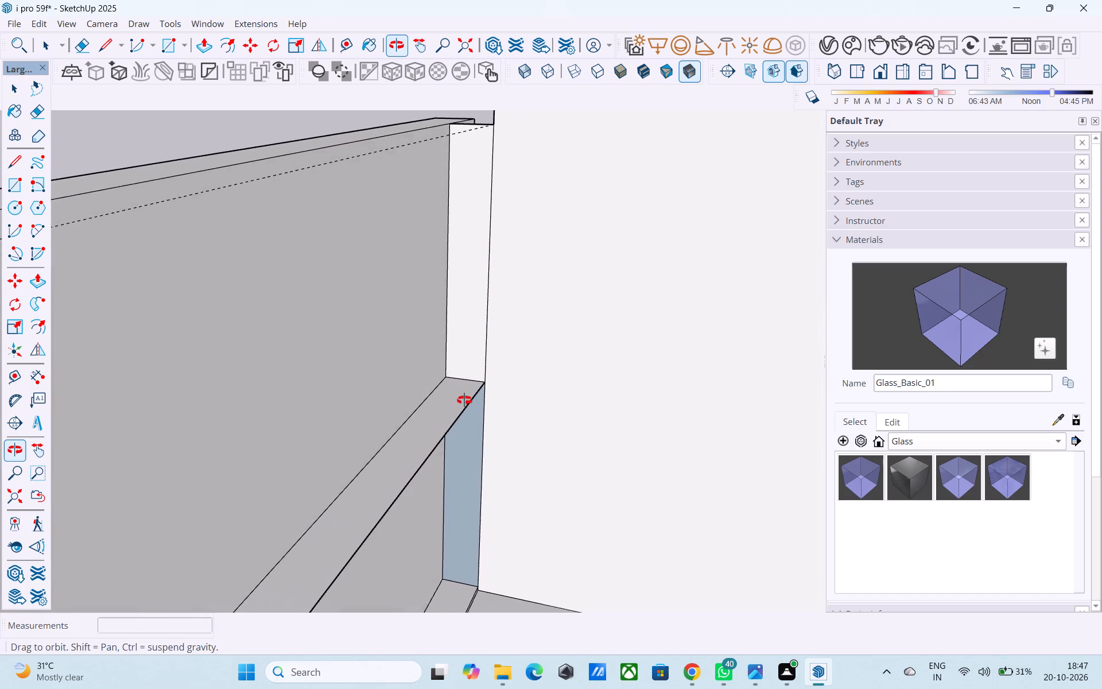
{"action": "middle_click_drag", "start_coordinate": [464, 400], "coordinate": [440, 350]}
{"action": "key", "text": "e"}
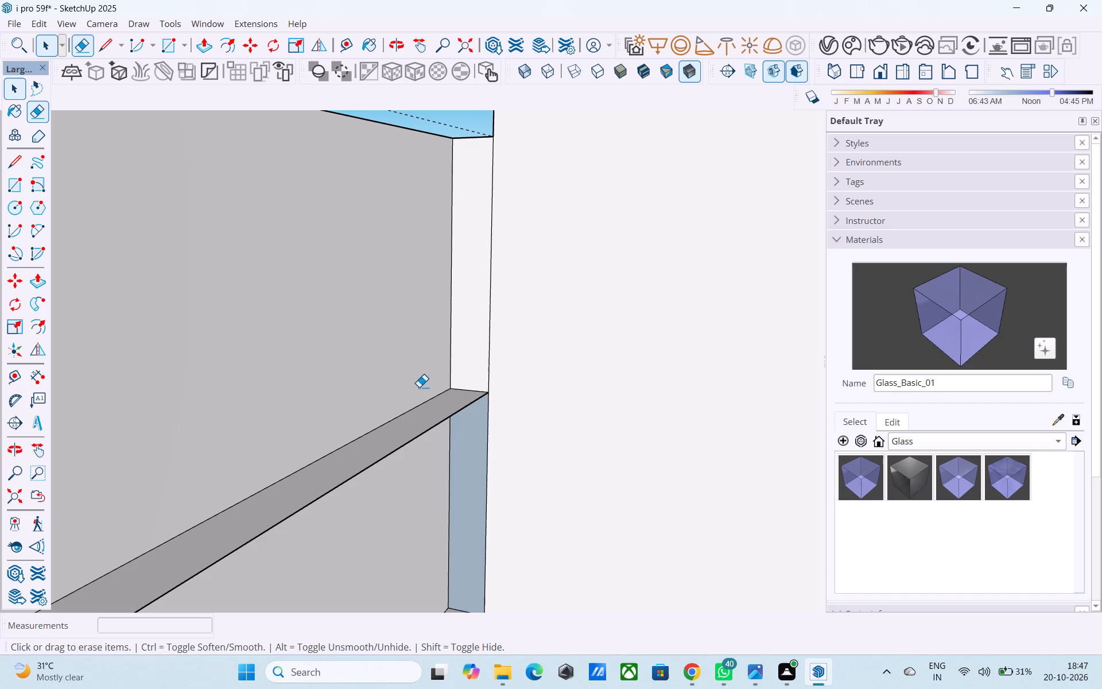
{"action": "left_click_drag", "start_coordinate": [399, 446], "coordinate": [402, 456]}
{"action": "key", "text": "space"}
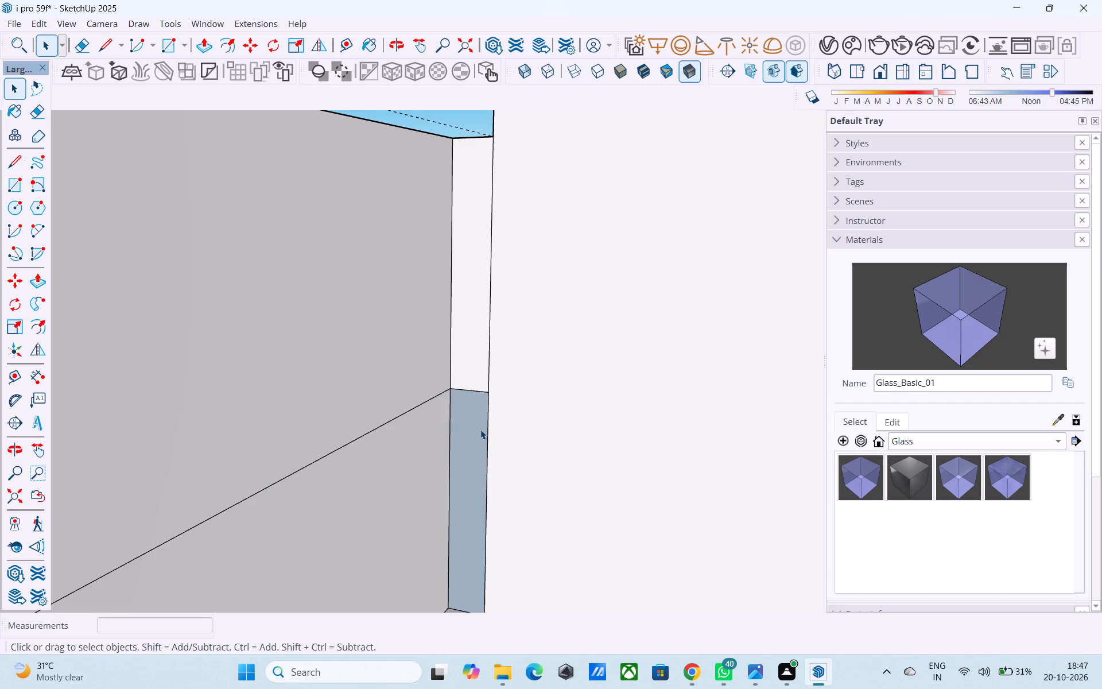
Erase the edge shared by the upper and lower end faces behind the low wall panel, plus the leftover line segment.
{"action": "key", "text": "e"}
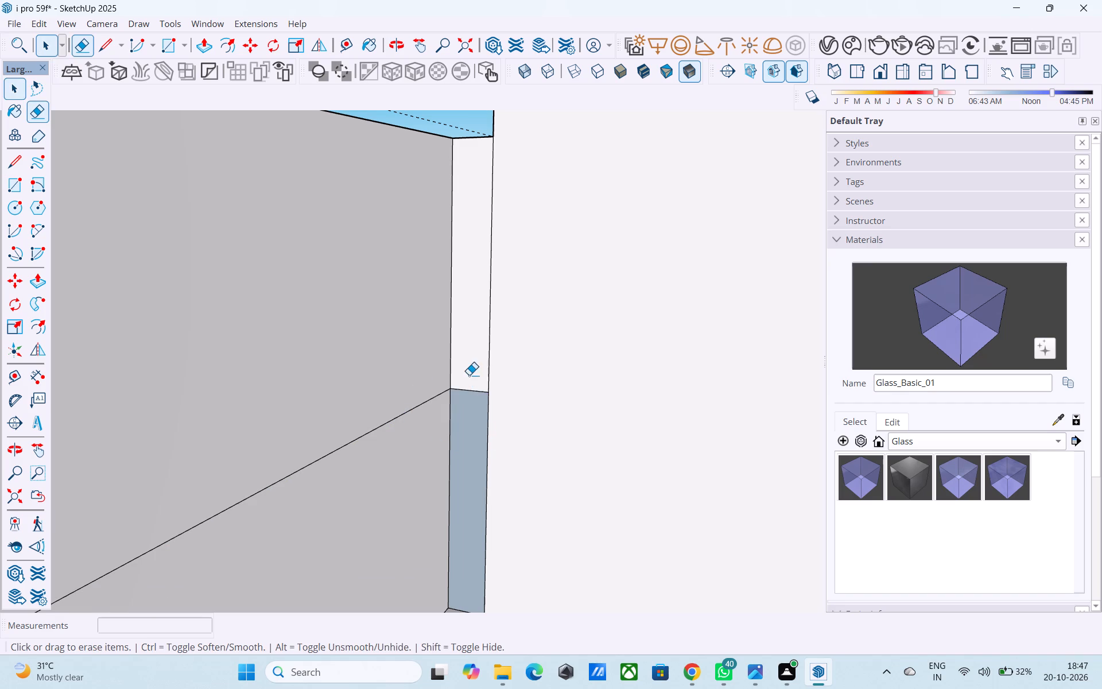
{"action": "left_click_drag", "start_coordinate": [469, 375], "coordinate": [479, 390]}
{"action": "key", "text": "space"}
{"action": "left_click", "coordinate": [479, 392]}
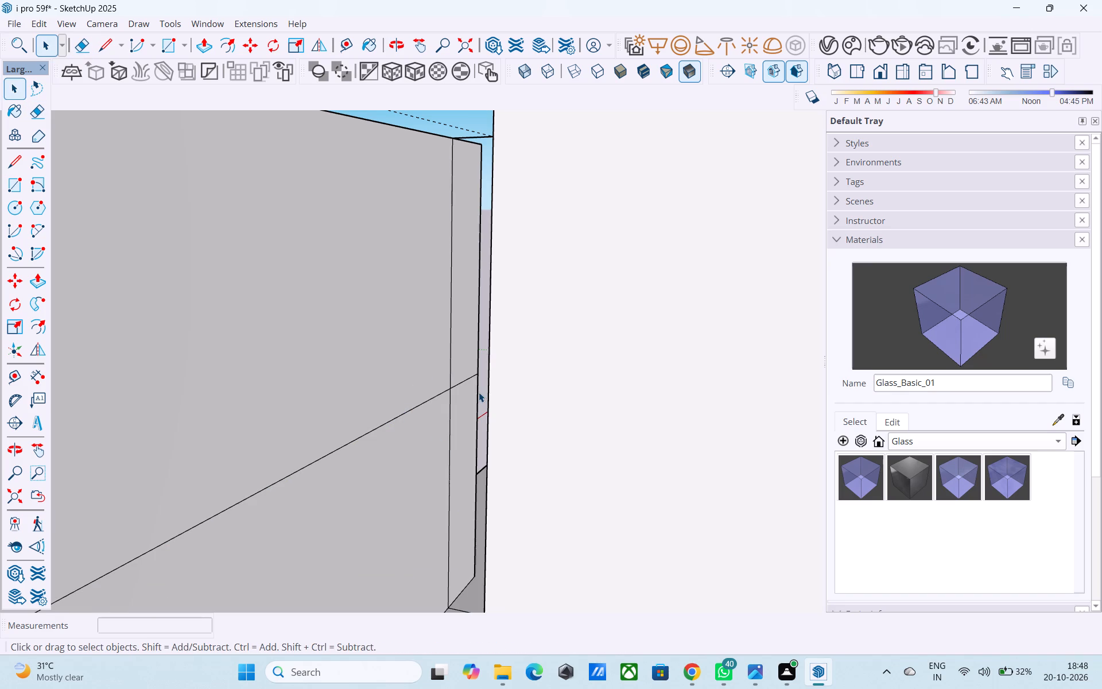
{"action": "key", "text": "Delete"}
{"action": "key", "text": "e"}
{"action": "left_click_drag", "start_coordinate": [461, 379], "coordinate": [463, 385]}
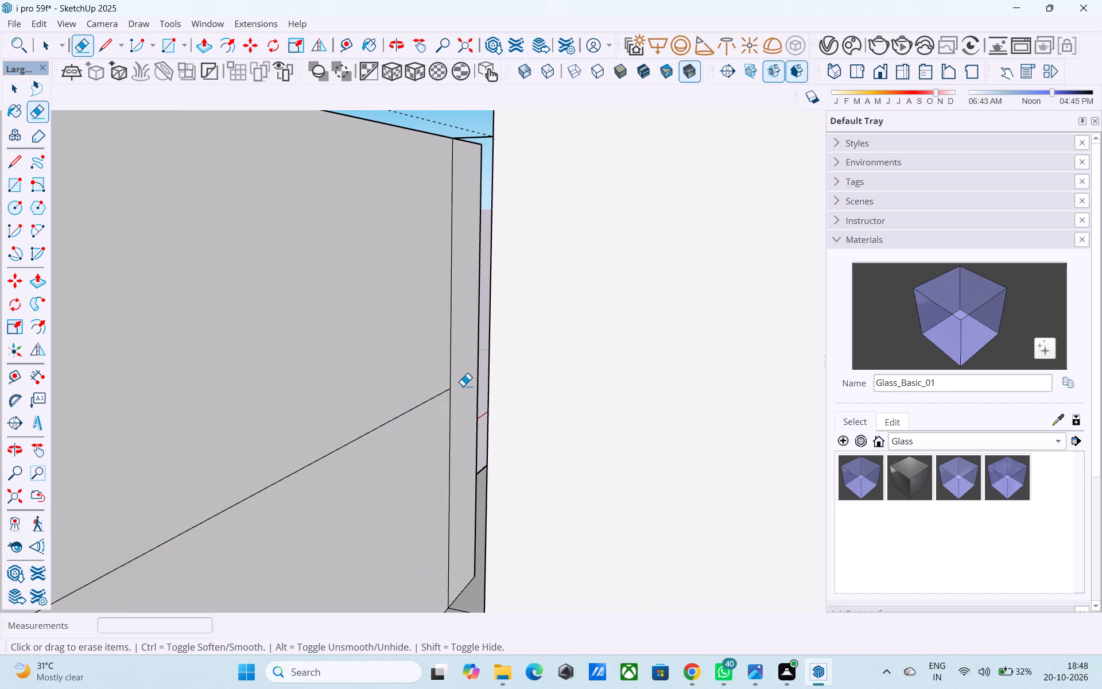
Push/Pull the narrow vertical face at the low wall panel's end 3" up to the facade corner.
{"action": "key", "text": "space"}
{"action": "left_click", "coordinate": [463, 386]}
{"action": "key", "text": "p"}
{"action": "left_click", "coordinate": [463, 386]}
{"action": "middle_click_drag", "start_coordinate": [463, 385], "coordinate": [517, 411]}
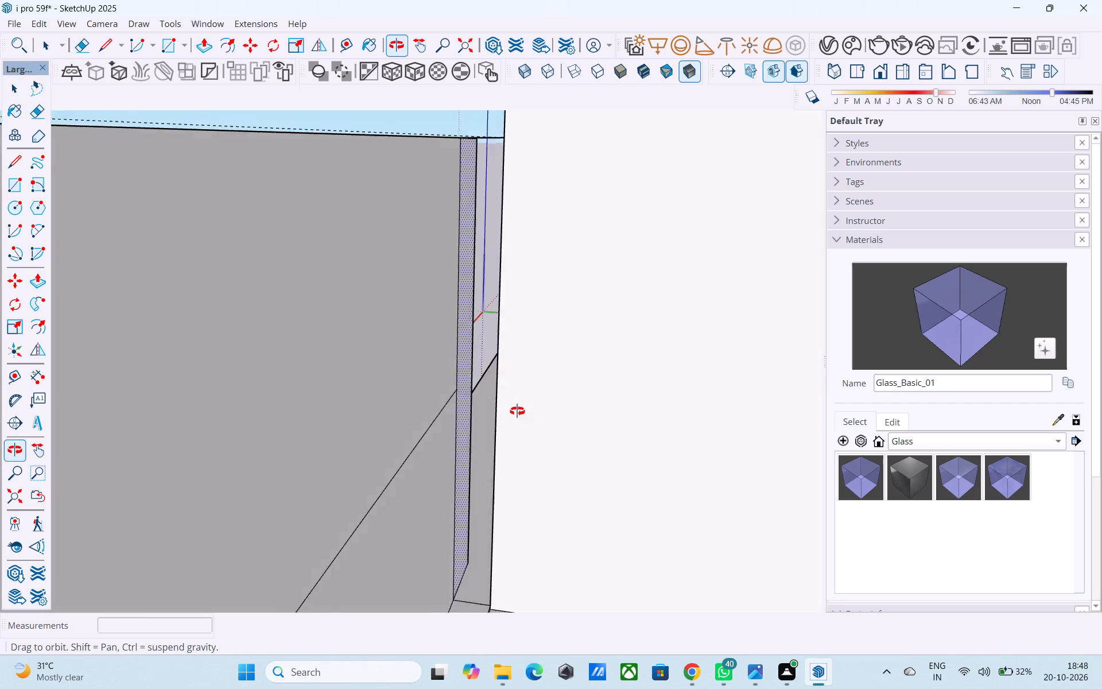
{"action": "middle_click_drag", "start_coordinate": [517, 411], "coordinate": [799, 522]}
{"action": "left_click", "coordinate": [556, 133]}
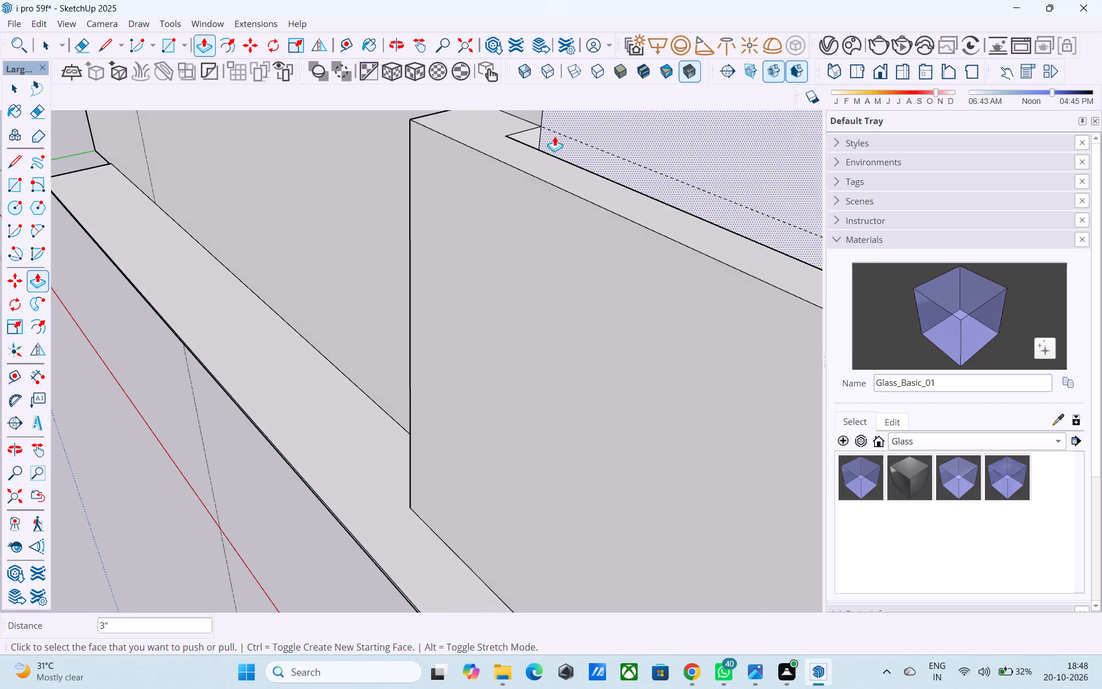
Examine the low wall panel's front, top, ends and base ledge against the surrounding ground-floor facade.
{"action": "middle_click_drag", "start_coordinate": [511, 182], "coordinate": [622, 167]}
{"action": "scroll", "coordinate": [502, 243], "scroll_direction": "down", "scroll_amount": 3}
{"action": "scroll", "coordinate": [487, 259], "scroll_direction": "up", "scroll_amount": 1}
{"action": "scroll", "coordinate": [486, 260], "scroll_direction": "down", "scroll_amount": 8}
{"action": "middle_click_drag", "start_coordinate": [424, 291], "coordinate": [526, 268]}
{"action": "scroll", "coordinate": [417, 285], "scroll_direction": "down", "scroll_amount": 10}
{"action": "middle_click_drag", "start_coordinate": [362, 334], "coordinate": [609, 288]}
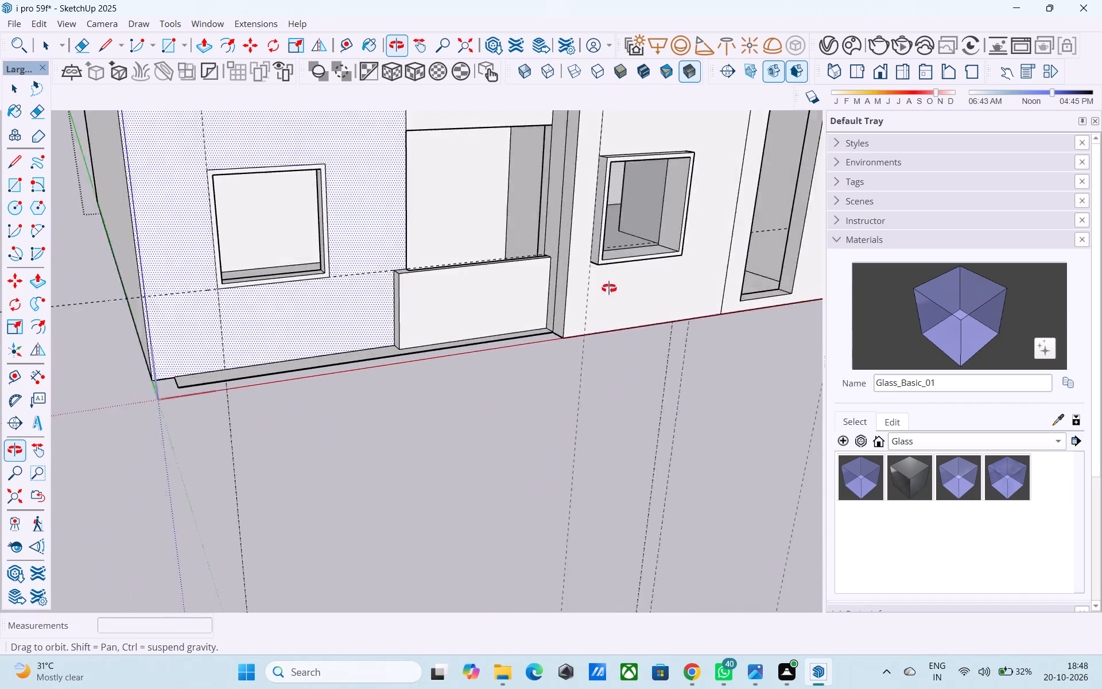
{"action": "middle_click_drag", "start_coordinate": [609, 288], "coordinate": [628, 238]}
{"action": "scroll", "coordinate": [474, 243], "scroll_direction": "up", "scroll_amount": 6}
{"action": "middle_click_drag", "start_coordinate": [452, 256], "coordinate": [388, 463]}
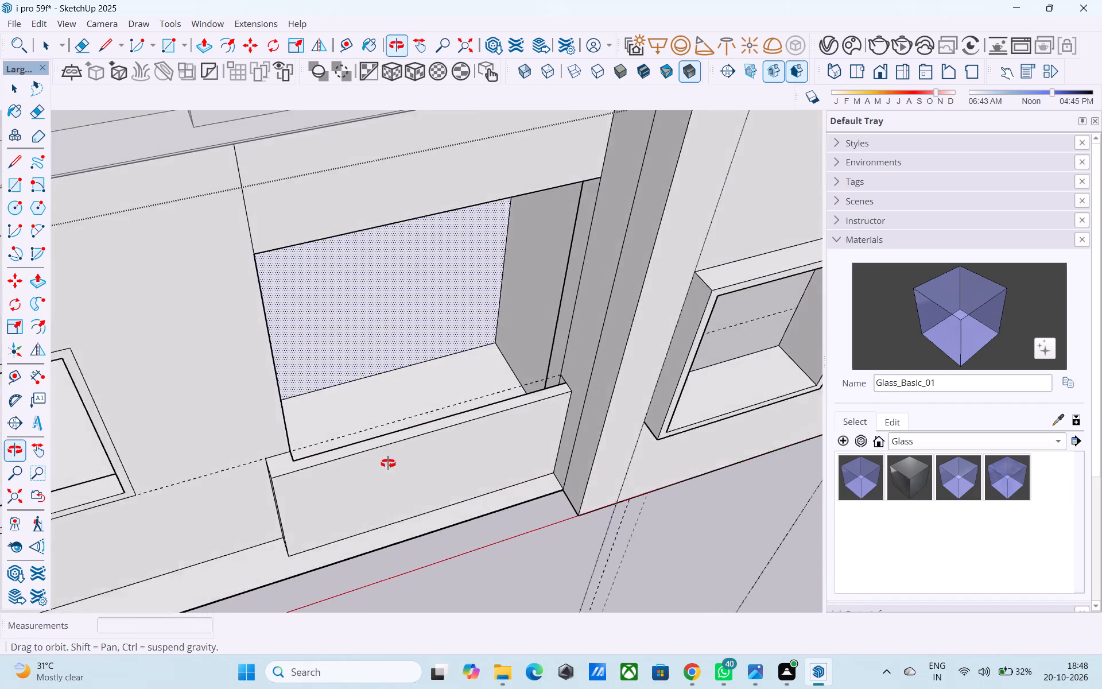
{"action": "middle_click_drag", "start_coordinate": [388, 463], "coordinate": [534, 418]}
{"action": "scroll", "coordinate": [561, 472], "scroll_direction": "up", "scroll_amount": 8}
{"action": "middle_click_drag", "start_coordinate": [467, 366], "coordinate": [484, 441]}
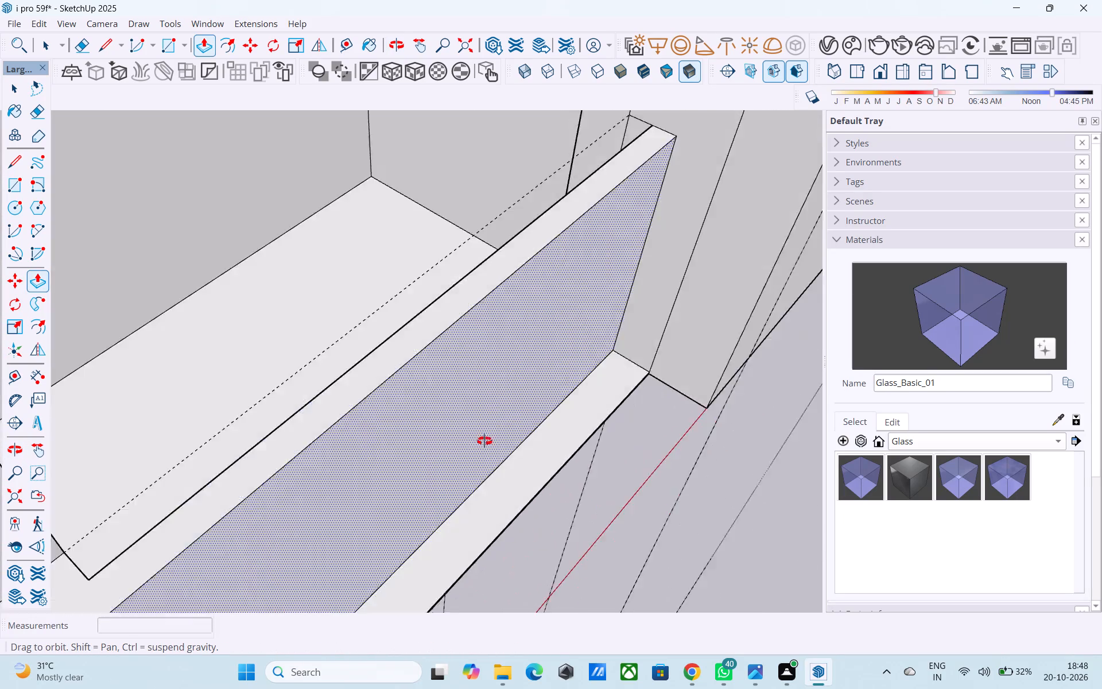
{"action": "middle_click_drag", "start_coordinate": [484, 441], "coordinate": [417, 276]}
{"action": "scroll", "coordinate": [758, 207], "scroll_direction": "down", "scroll_amount": 10}
{"action": "middle_click_drag", "start_coordinate": [713, 277], "coordinate": [508, 257]}
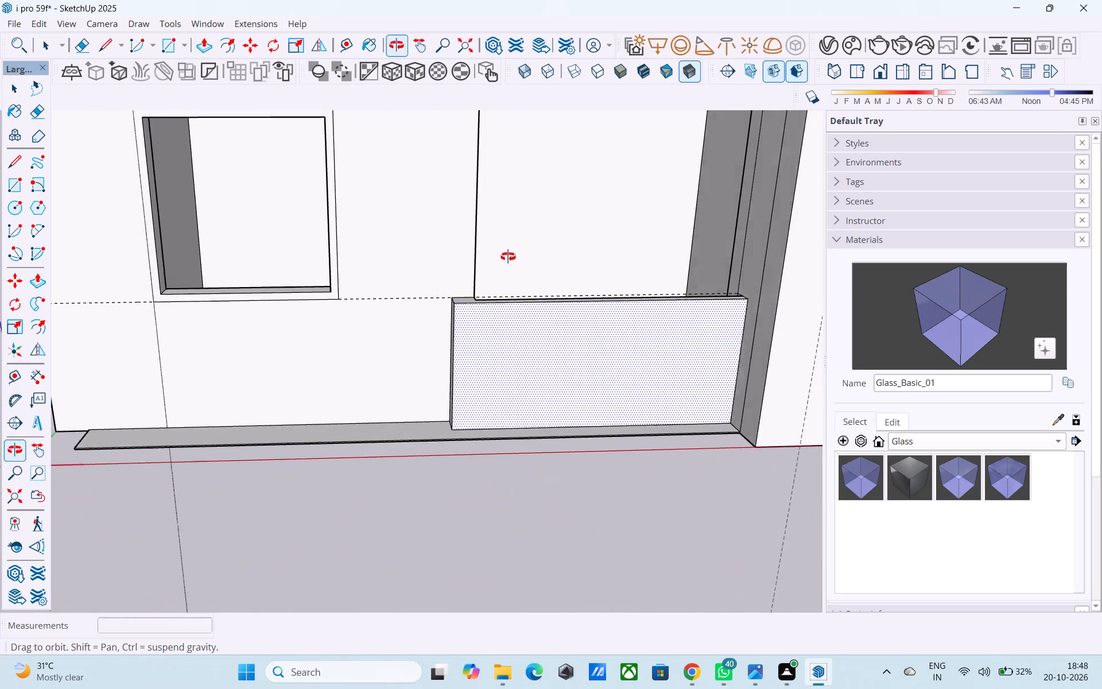
{"action": "middle_click_drag", "start_coordinate": [508, 257], "coordinate": [481, 265]}
{"action": "scroll", "coordinate": [449, 264], "scroll_direction": "down", "scroll_amount": 10}
{"action": "middle_click_drag", "start_coordinate": [427, 262], "coordinate": [816, 224]}
{"action": "key", "text": "space"}
{"action": "middle_click_drag", "start_coordinate": [603, 239], "coordinate": [798, 242]}
{"action": "scroll", "coordinate": [630, 215], "scroll_direction": "up", "scroll_amount": 5}
{"action": "scroll", "coordinate": [618, 210], "scroll_direction": "down", "scroll_amount": 10}
{"action": "middle_click_drag", "start_coordinate": [597, 244], "coordinate": [445, 261]}
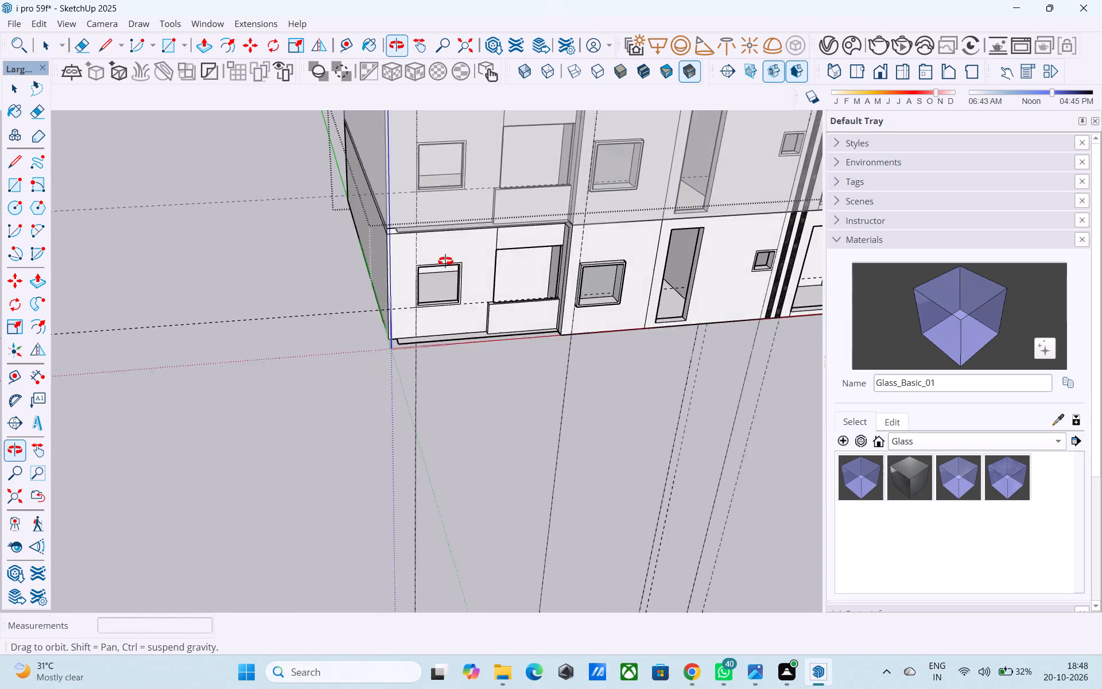
{"action": "middle_click_drag", "start_coordinate": [445, 261], "coordinate": [442, 251]}
{"action": "middle_click_drag", "start_coordinate": [444, 250], "coordinate": [381, 313], "text": "shift"}
Save the model.
{"action": "key", "text": "ctrl+s"}
Examine the whole building from the front and both side walls, comparing the low wall panels on every storey.
{"action": "scroll", "coordinate": [389, 290], "scroll_direction": "down", "scroll_amount": 4}
{"action": "middle_click_drag", "start_coordinate": [463, 287], "coordinate": [434, 308]}
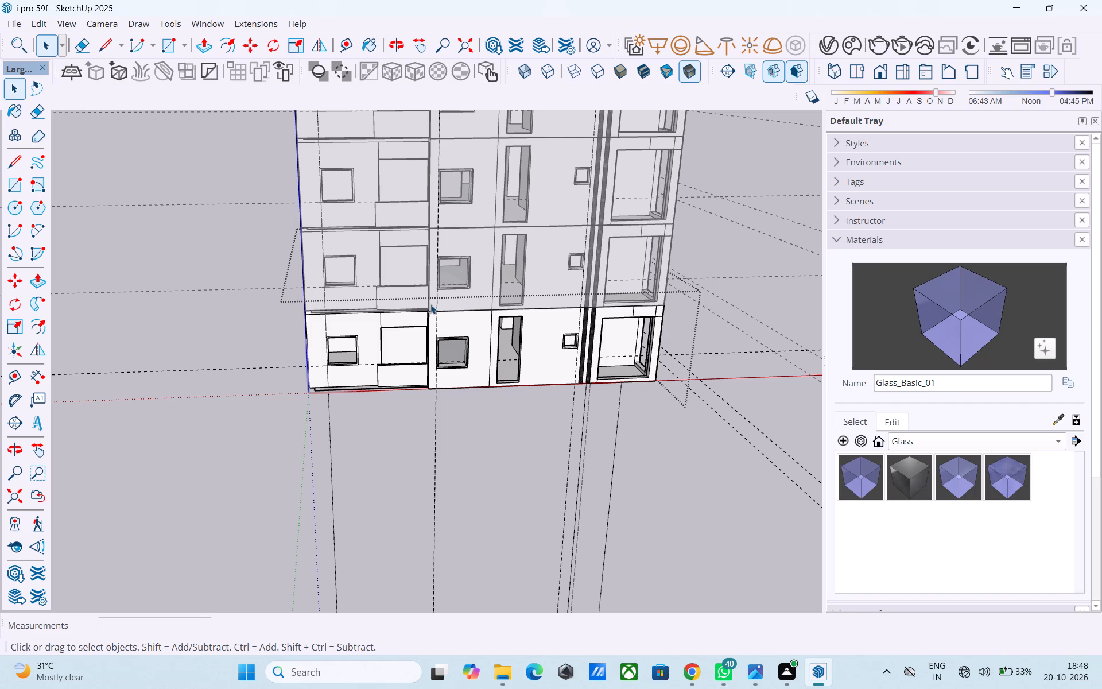
{"action": "scroll", "coordinate": [368, 272], "scroll_direction": "down", "scroll_amount": 3}
{"action": "middle_click_drag", "start_coordinate": [362, 296], "coordinate": [357, 384]}
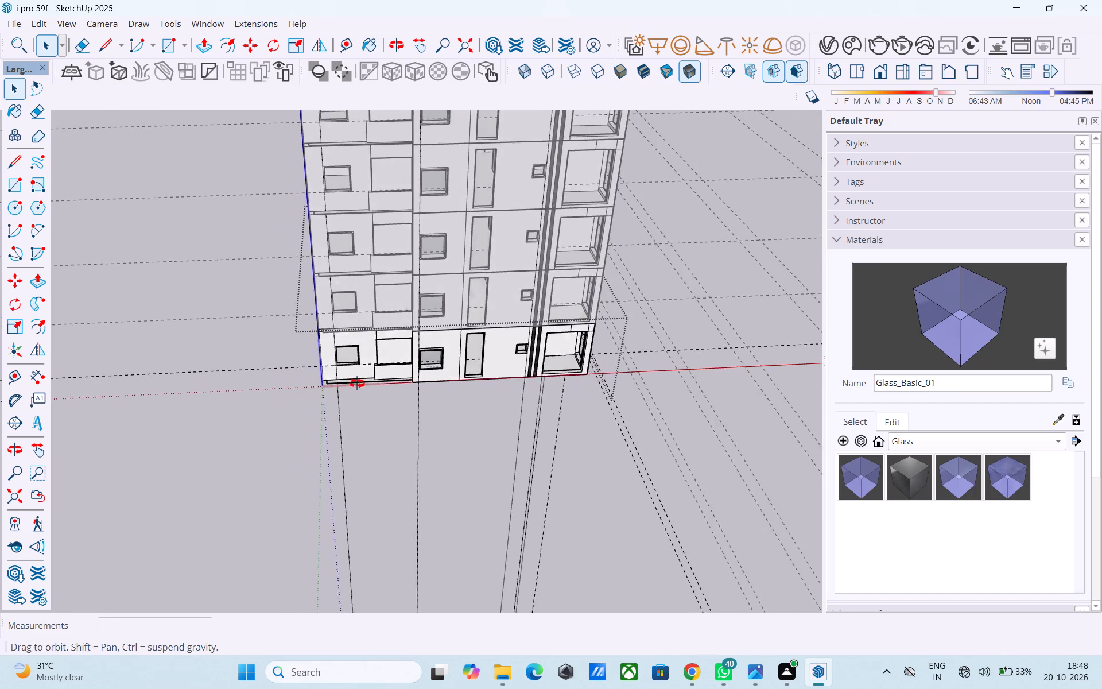
{"action": "middle_click_drag", "start_coordinate": [357, 384], "coordinate": [385, 349]}
{"action": "middle_click_drag", "start_coordinate": [380, 334], "coordinate": [667, 357], "text": "shift"}
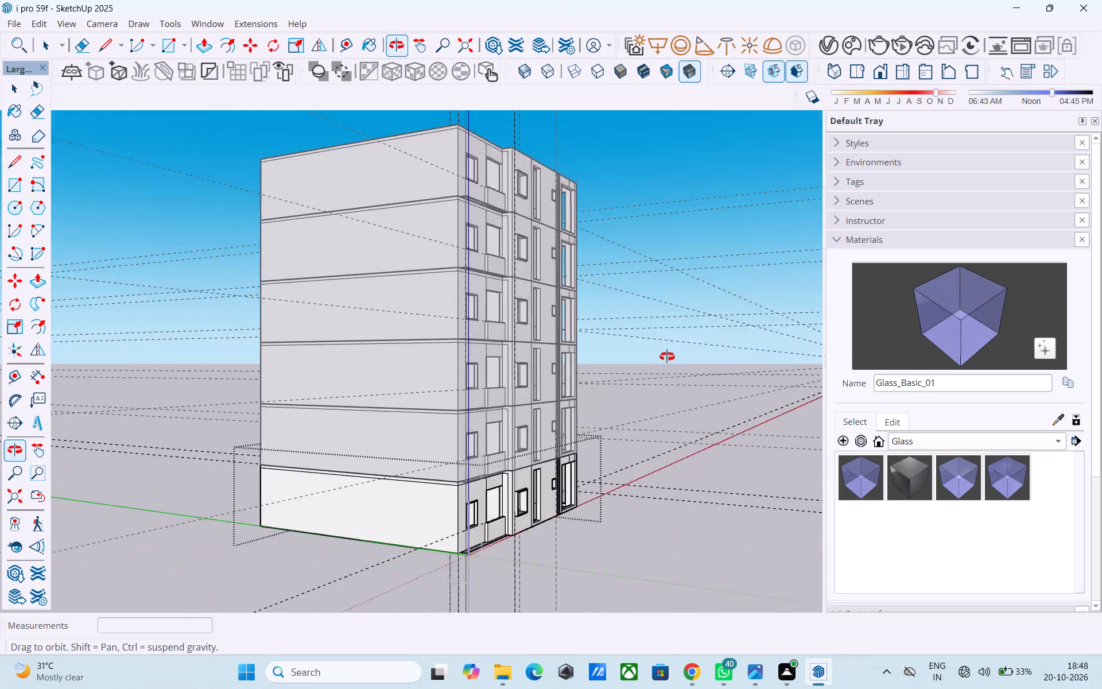
{"action": "middle_click_drag", "start_coordinate": [667, 357], "coordinate": [270, 371], "text": "shift"}
{"action": "middle_click_drag", "start_coordinate": [581, 358], "coordinate": [496, 365]}
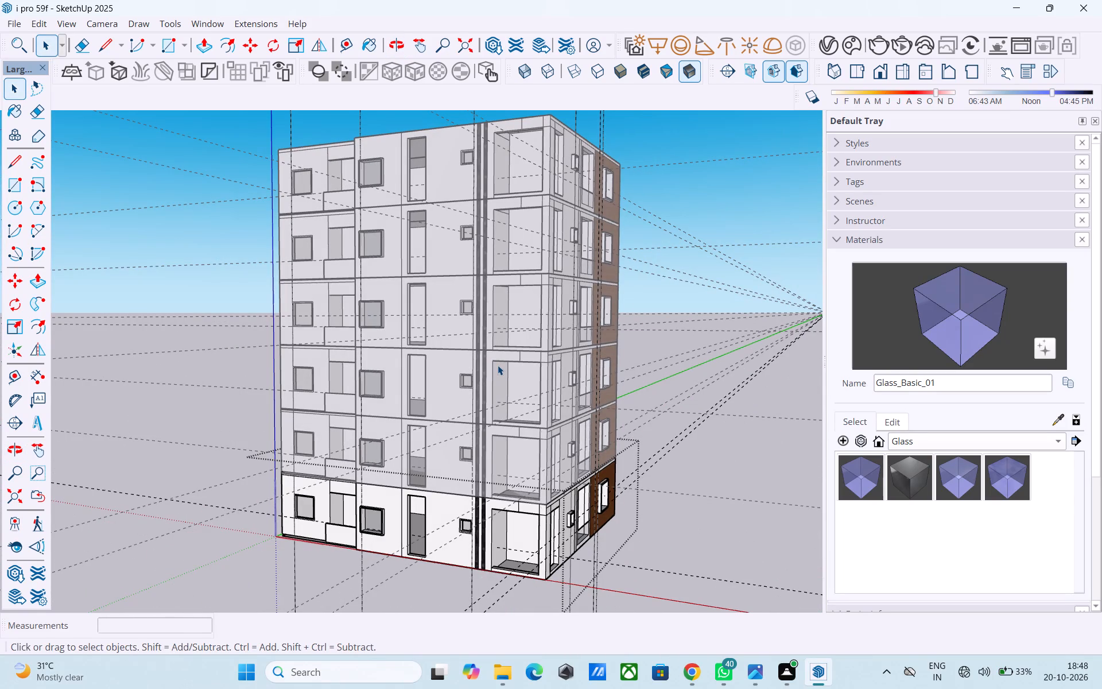
{"action": "scroll", "coordinate": [497, 365], "scroll_direction": "up", "scroll_amount": 4}
{"action": "middle_click_drag", "start_coordinate": [496, 358], "coordinate": [570, 358]}
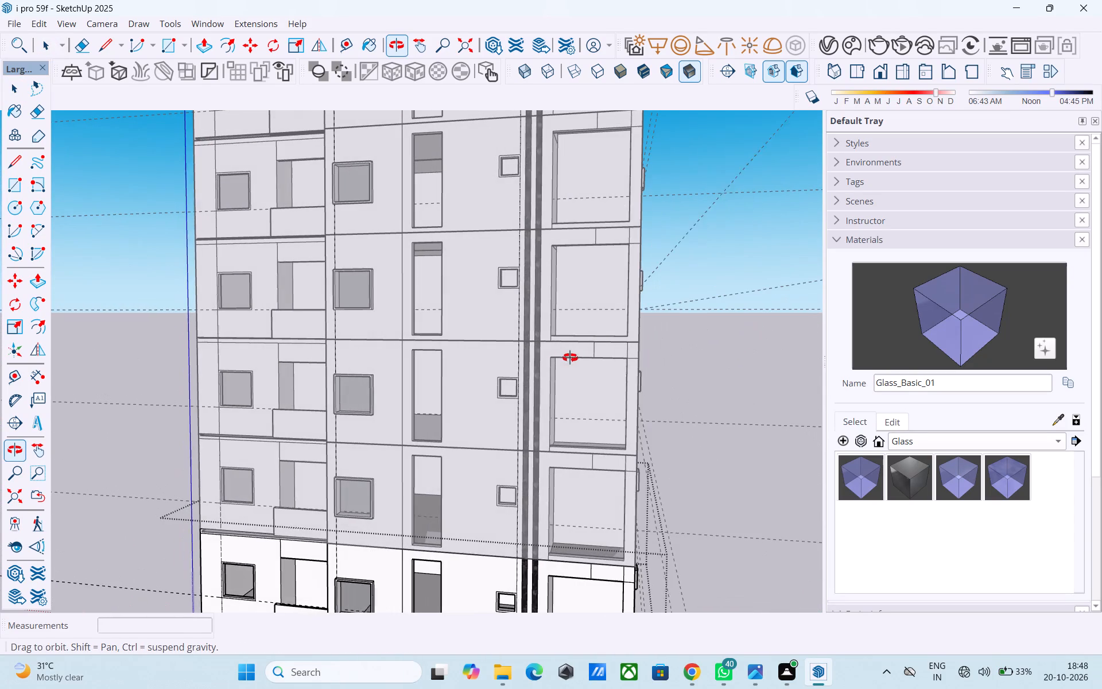
{"action": "middle_click_drag", "start_coordinate": [570, 358], "coordinate": [571, 358]}
{"action": "scroll", "coordinate": [572, 361], "scroll_direction": "down", "scroll_amount": 3}
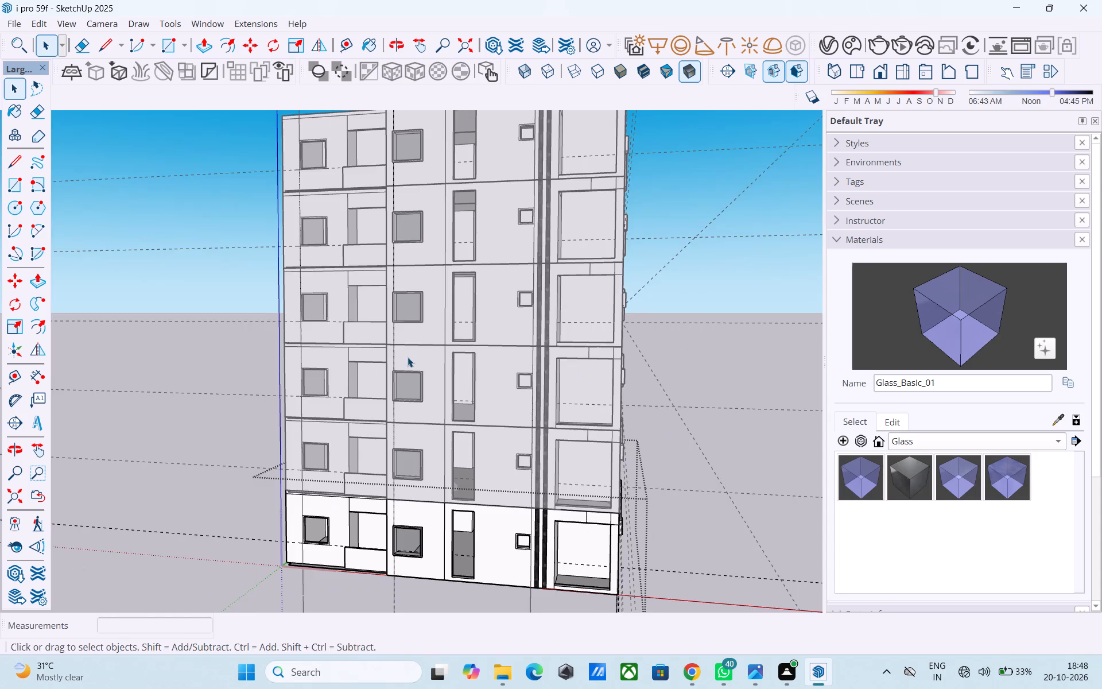
Copy the ground-floor vertical edge between the entrance bay and the framed window 5.5' along the facade, past the window.
{"action": "middle_click_drag", "start_coordinate": [408, 357], "coordinate": [422, 404]}
{"action": "scroll", "coordinate": [385, 401], "scroll_direction": "up", "scroll_amount": 4}
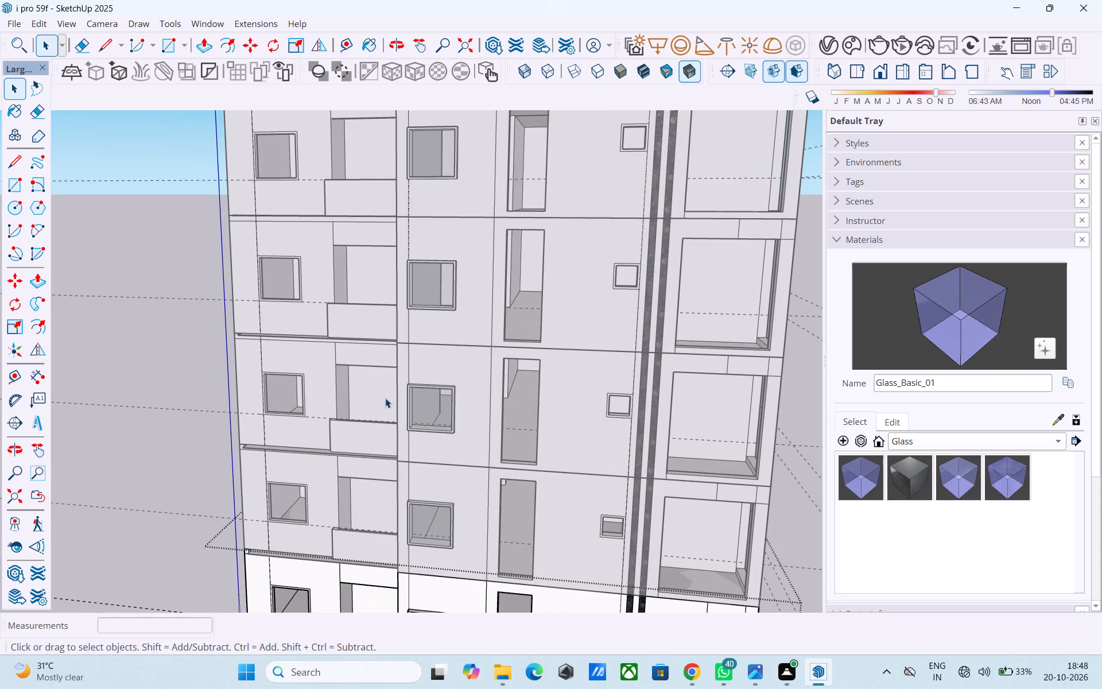
{"action": "scroll", "coordinate": [443, 270], "scroll_direction": "down", "scroll_amount": 4}
{"action": "middle_click_drag", "start_coordinate": [475, 466], "coordinate": [445, 396]}
{"action": "scroll", "coordinate": [413, 457], "scroll_direction": "up", "scroll_amount": 8}
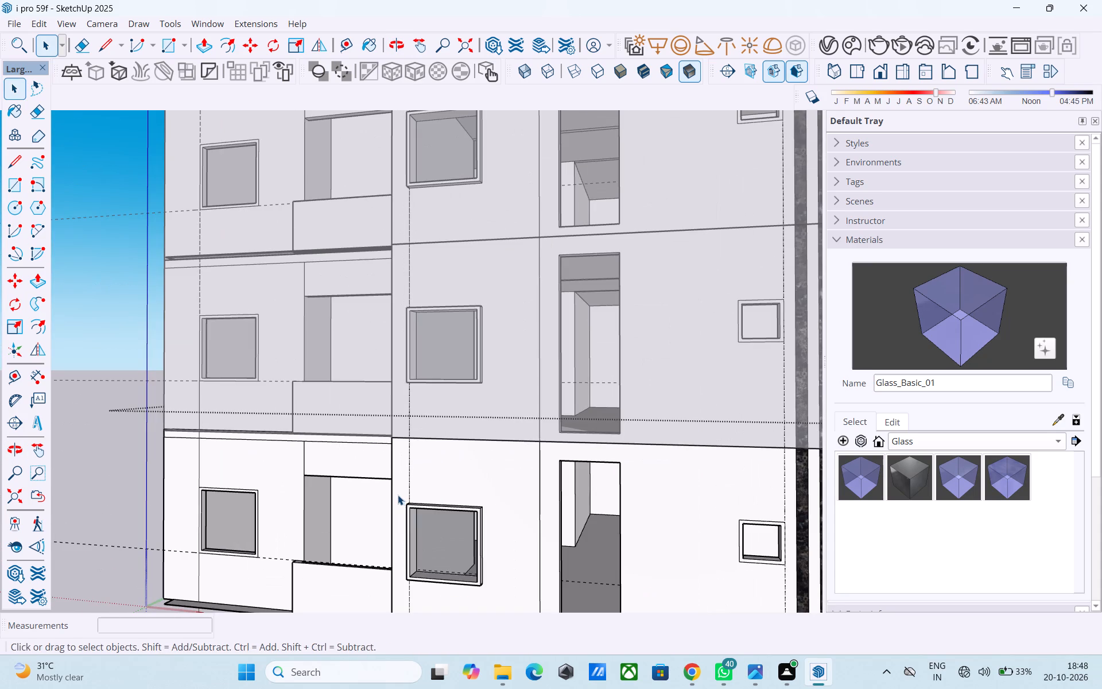
{"action": "left_click", "coordinate": [393, 496]}
{"action": "scroll", "coordinate": [471, 417], "scroll_direction": "down", "scroll_amount": 9}
{"action": "middle_click_drag", "start_coordinate": [426, 505], "coordinate": [428, 496]}
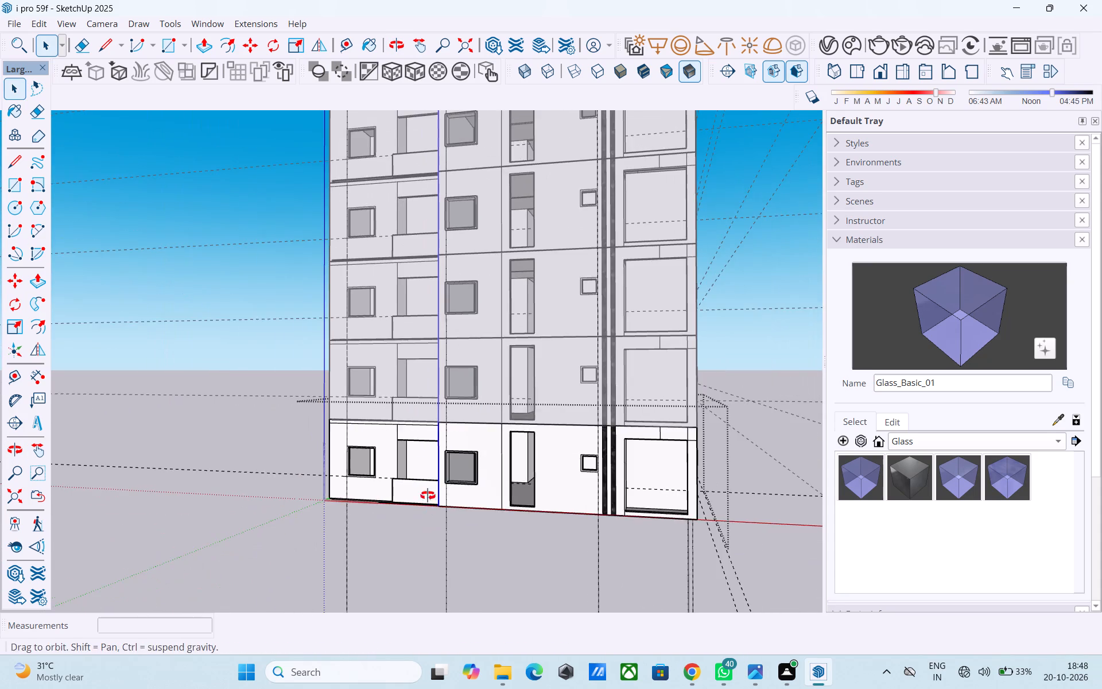
{"action": "middle_click_drag", "start_coordinate": [428, 496], "coordinate": [432, 490]}
{"action": "scroll", "coordinate": [432, 490], "scroll_direction": "up", "scroll_amount": 4}
{"action": "key", "text": "m"}
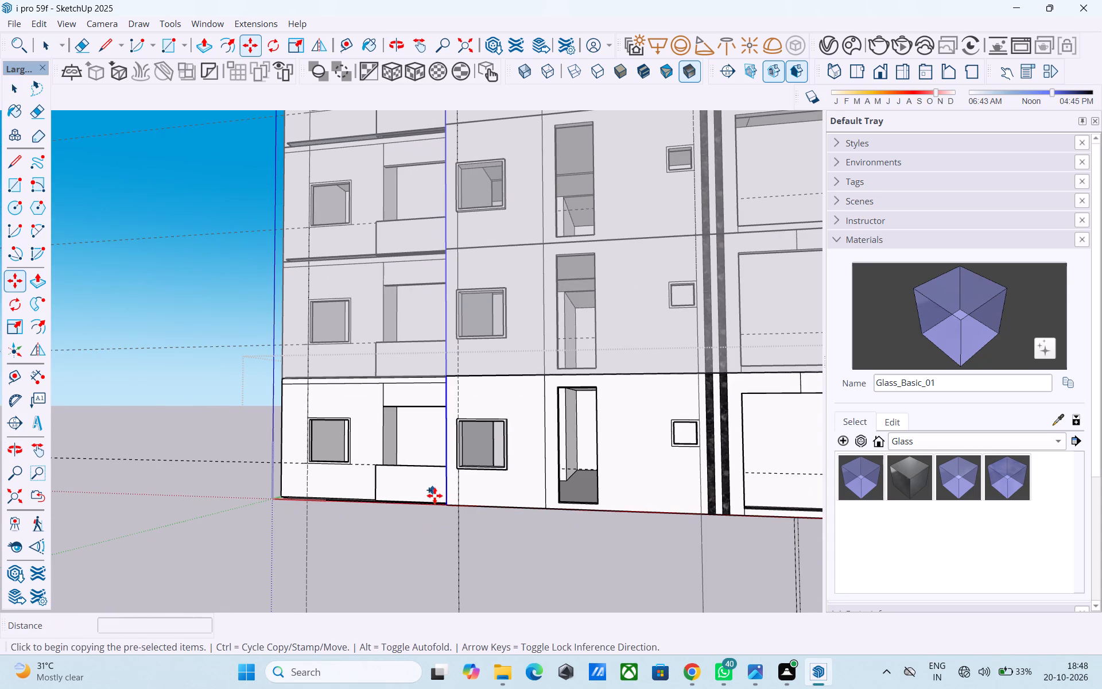
{"action": "scroll", "coordinate": [436, 497], "scroll_direction": "up", "scroll_amount": 5}
{"action": "left_click", "coordinate": [454, 510]}
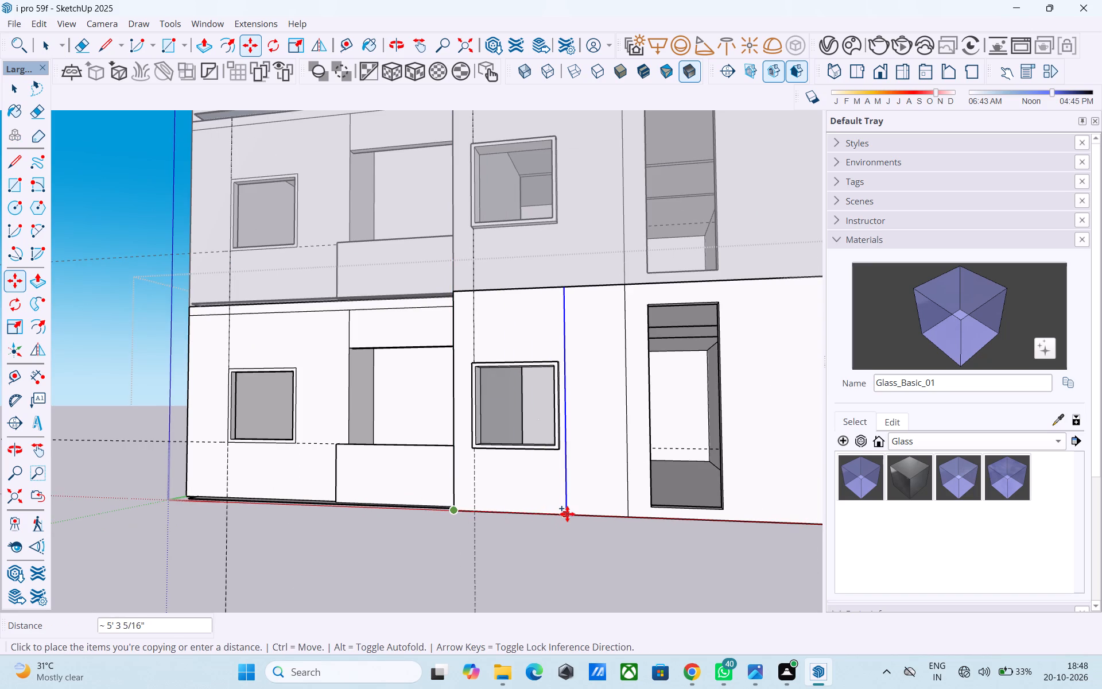
{"action": "middle_click_drag", "start_coordinate": [570, 510], "coordinate": [567, 531]}
{"action": "scroll", "coordinate": [568, 532], "scroll_direction": "up", "scroll_amount": 4}
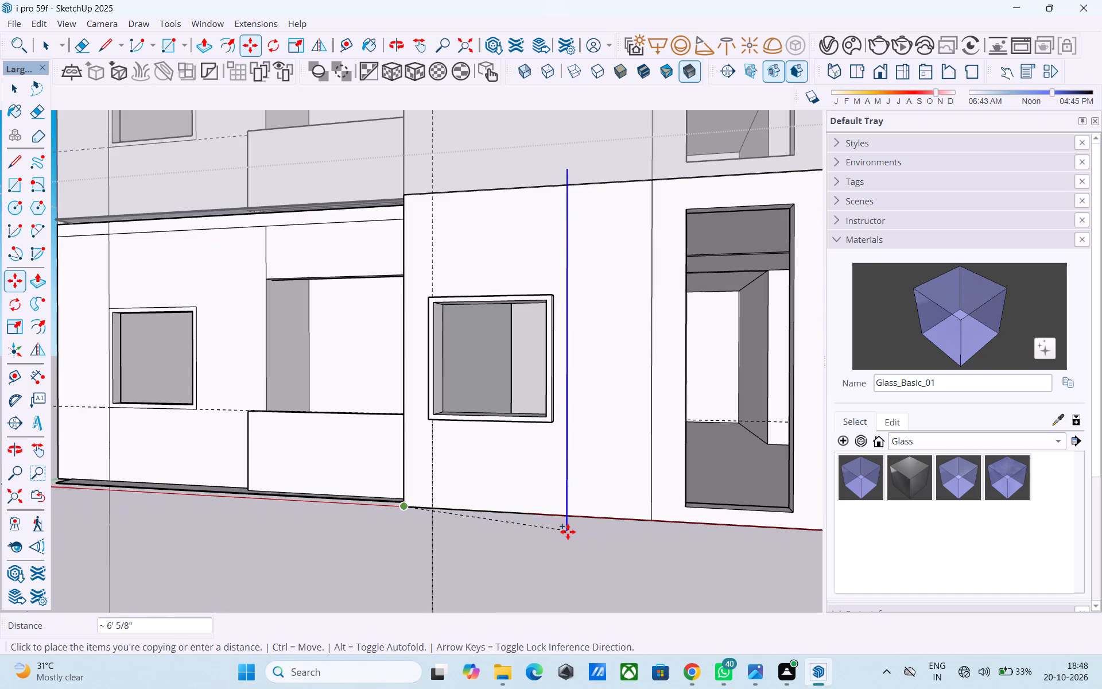
{"action": "scroll", "coordinate": [572, 517], "scroll_direction": "up", "scroll_amount": 3}
{"action": "middle_click_drag", "start_coordinate": [572, 516], "coordinate": [578, 553]}
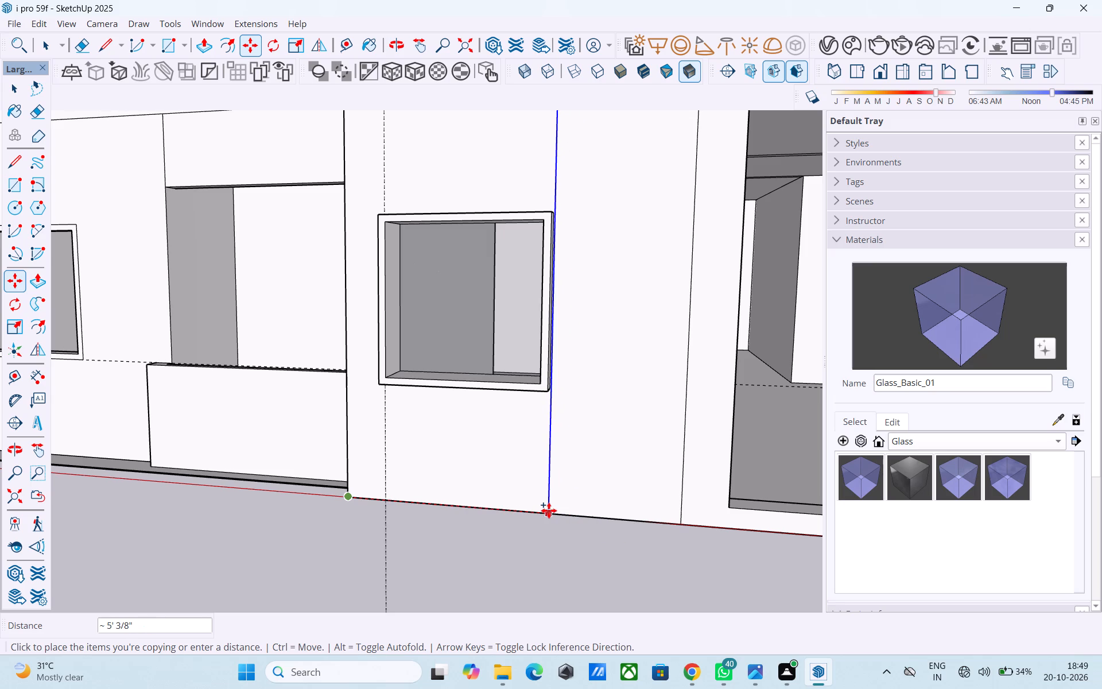
{"action": "type", "text": "5.5'"}
{"action": "key", "text": "Return"}
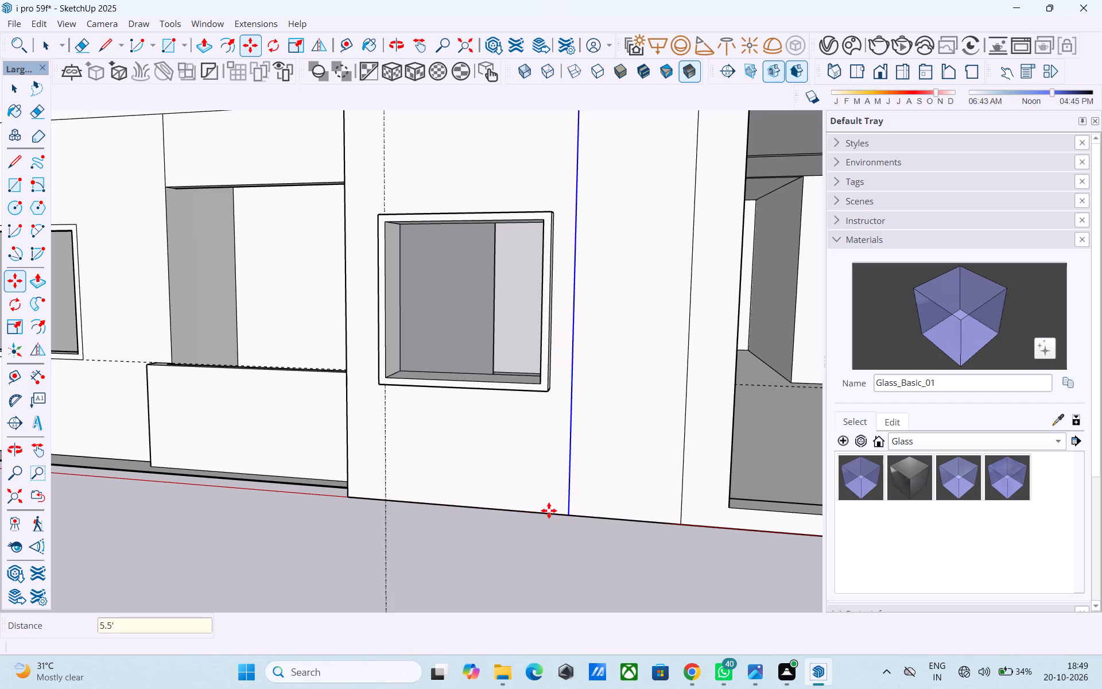
Paint the ground-floor wall strip around the framed window with the Wood_Veneer_15_1K material from the Wood collection.
{"action": "left_click", "coordinate": [951, 442]}
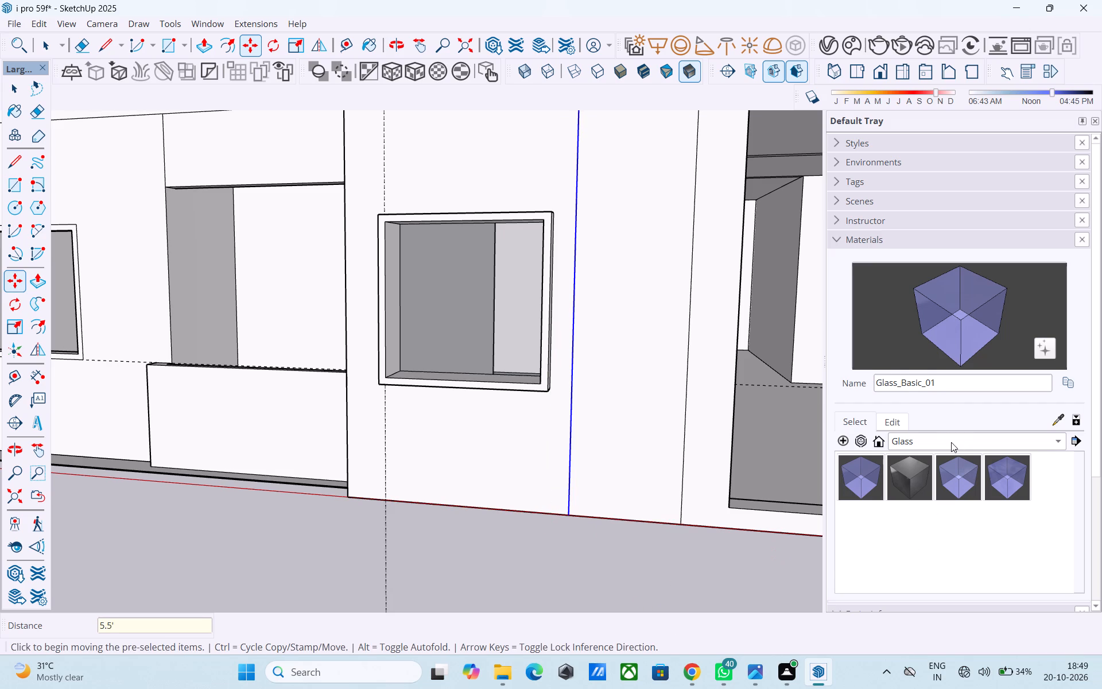
{"action": "left_click", "coordinate": [934, 559]}
{"action": "left_click", "coordinate": [906, 517]}
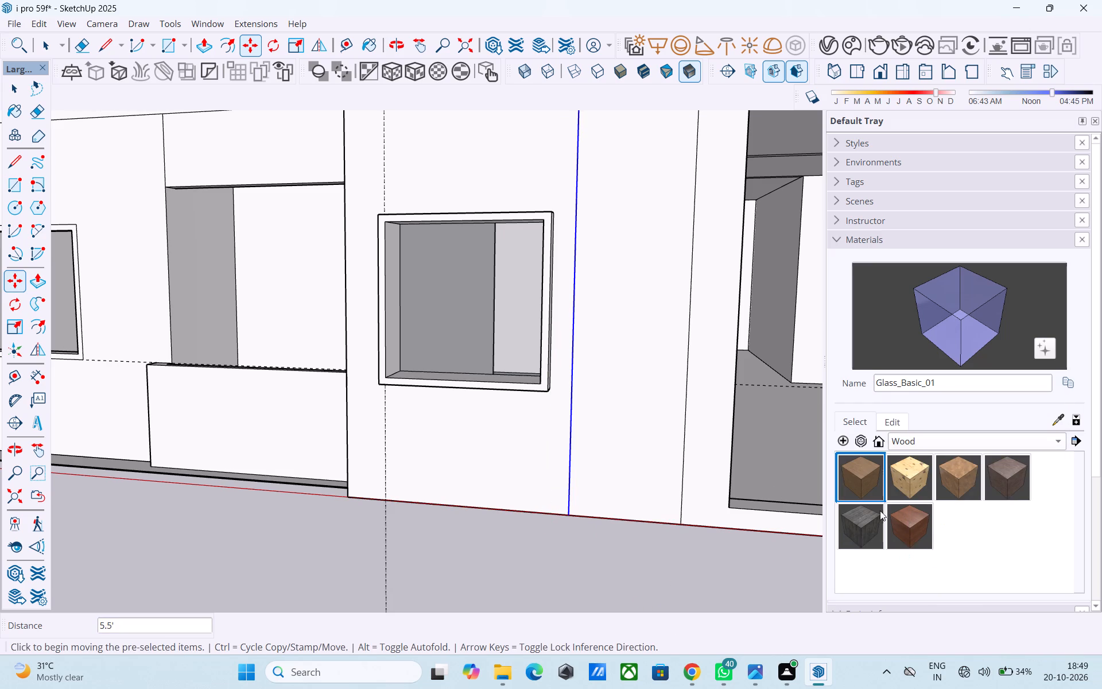
{"action": "left_click", "coordinate": [460, 454]}
{"action": "middle_click_drag", "start_coordinate": [462, 457], "coordinate": [586, 454]}
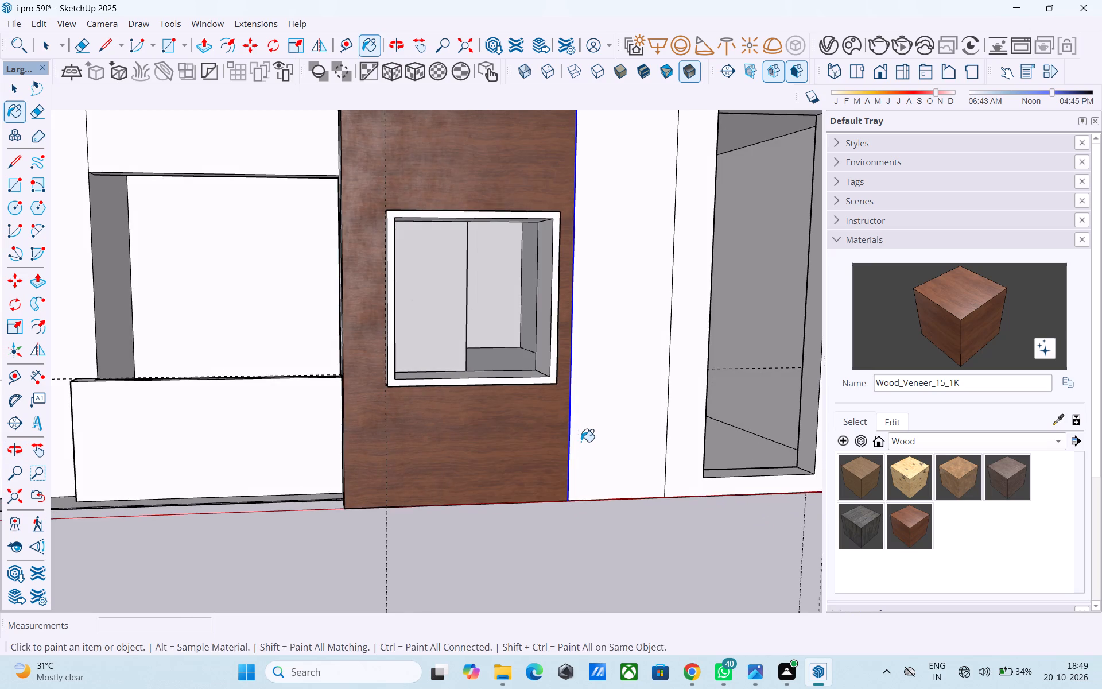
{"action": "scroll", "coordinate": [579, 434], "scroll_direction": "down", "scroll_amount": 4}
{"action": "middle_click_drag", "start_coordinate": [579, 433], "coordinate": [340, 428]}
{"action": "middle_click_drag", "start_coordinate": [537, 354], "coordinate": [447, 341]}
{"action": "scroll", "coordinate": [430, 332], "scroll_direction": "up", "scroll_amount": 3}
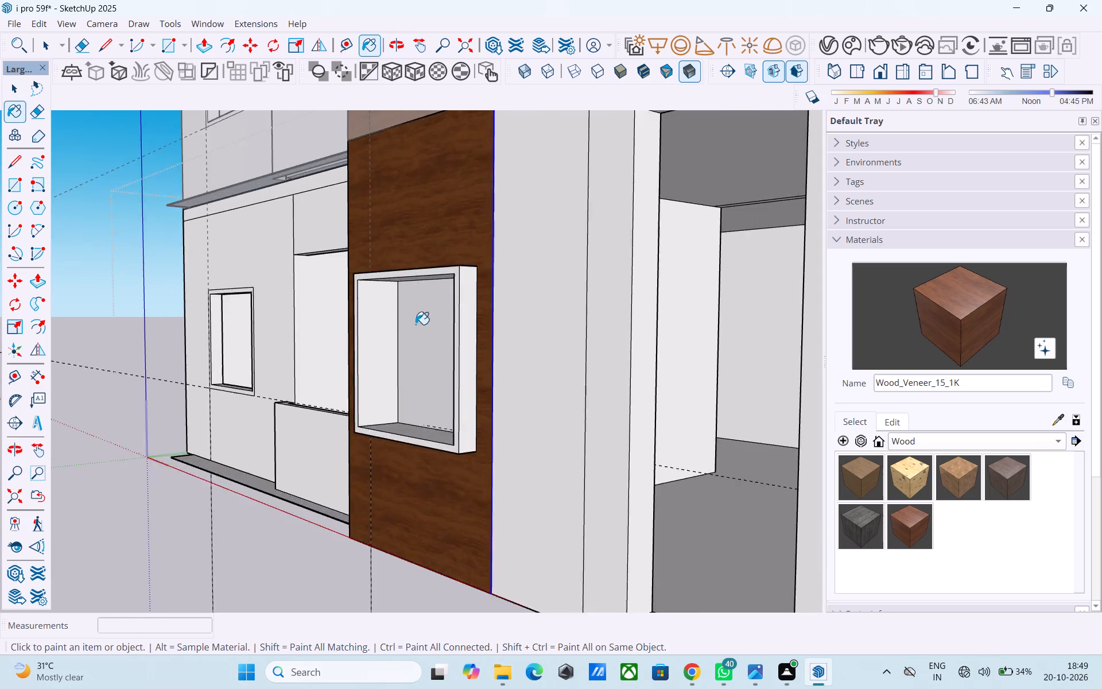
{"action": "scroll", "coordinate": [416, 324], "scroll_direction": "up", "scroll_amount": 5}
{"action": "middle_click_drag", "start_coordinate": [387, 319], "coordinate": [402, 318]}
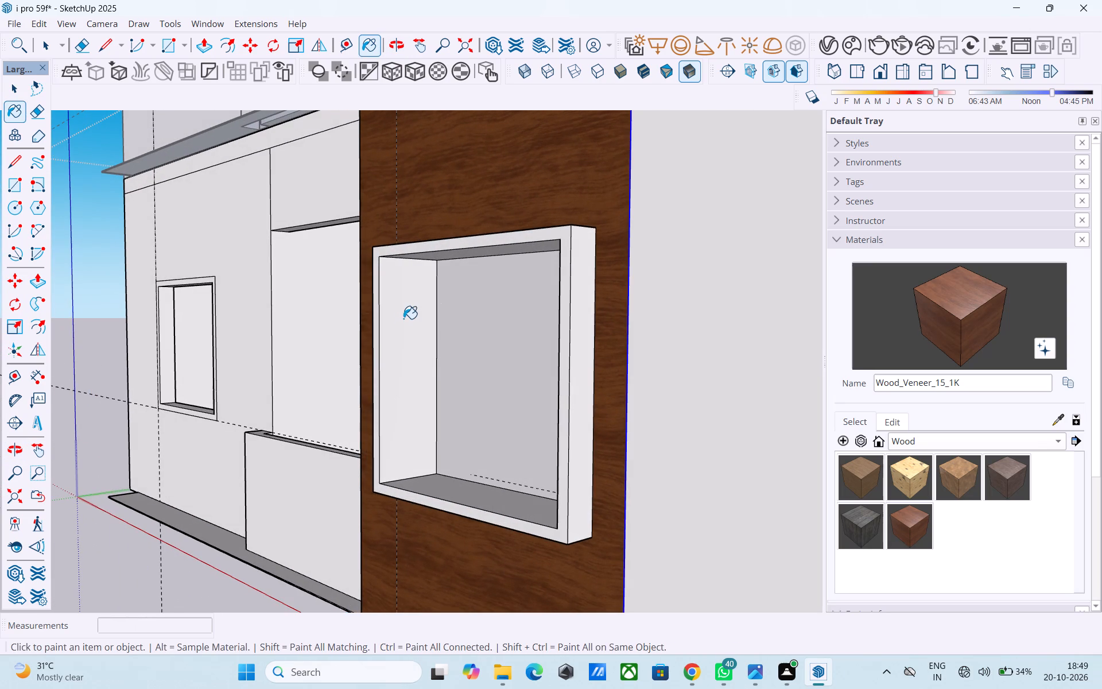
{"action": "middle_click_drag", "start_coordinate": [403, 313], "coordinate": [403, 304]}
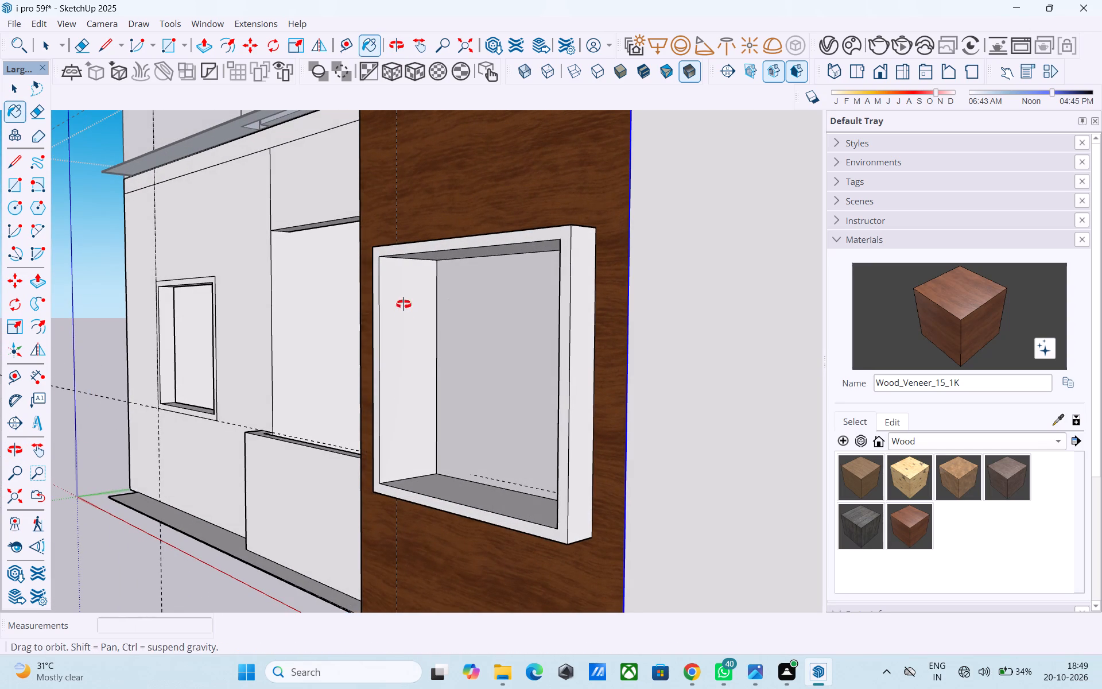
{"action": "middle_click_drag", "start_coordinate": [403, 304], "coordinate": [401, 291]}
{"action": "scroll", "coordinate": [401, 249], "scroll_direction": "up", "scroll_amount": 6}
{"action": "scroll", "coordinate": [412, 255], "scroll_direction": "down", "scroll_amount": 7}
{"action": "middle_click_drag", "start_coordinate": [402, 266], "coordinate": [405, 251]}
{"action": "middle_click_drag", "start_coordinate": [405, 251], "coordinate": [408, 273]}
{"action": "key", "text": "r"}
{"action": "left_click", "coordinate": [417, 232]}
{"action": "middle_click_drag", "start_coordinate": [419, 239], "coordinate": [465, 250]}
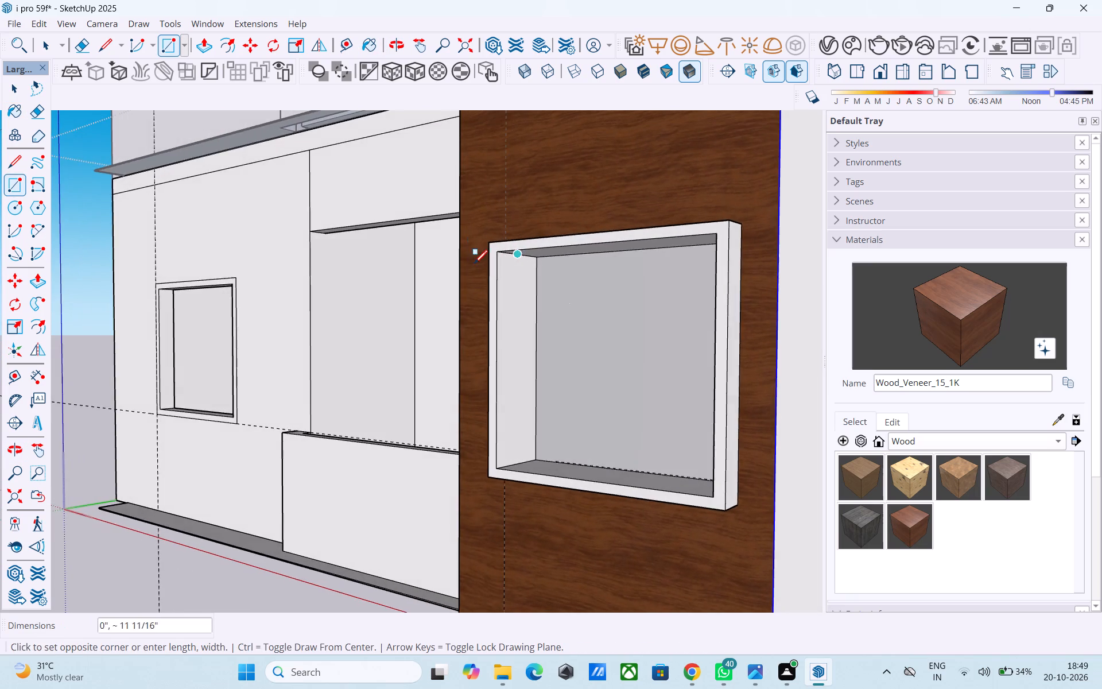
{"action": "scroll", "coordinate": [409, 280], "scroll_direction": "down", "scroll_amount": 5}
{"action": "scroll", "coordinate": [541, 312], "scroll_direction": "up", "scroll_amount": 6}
Draw a rectangle filling the framed window's opening on the ground-floor wood strip, set back partway into the frame's depth.
{"action": "key", "text": "r"}
{"action": "middle_click_drag", "start_coordinate": [491, 293], "coordinate": [470, 270]}
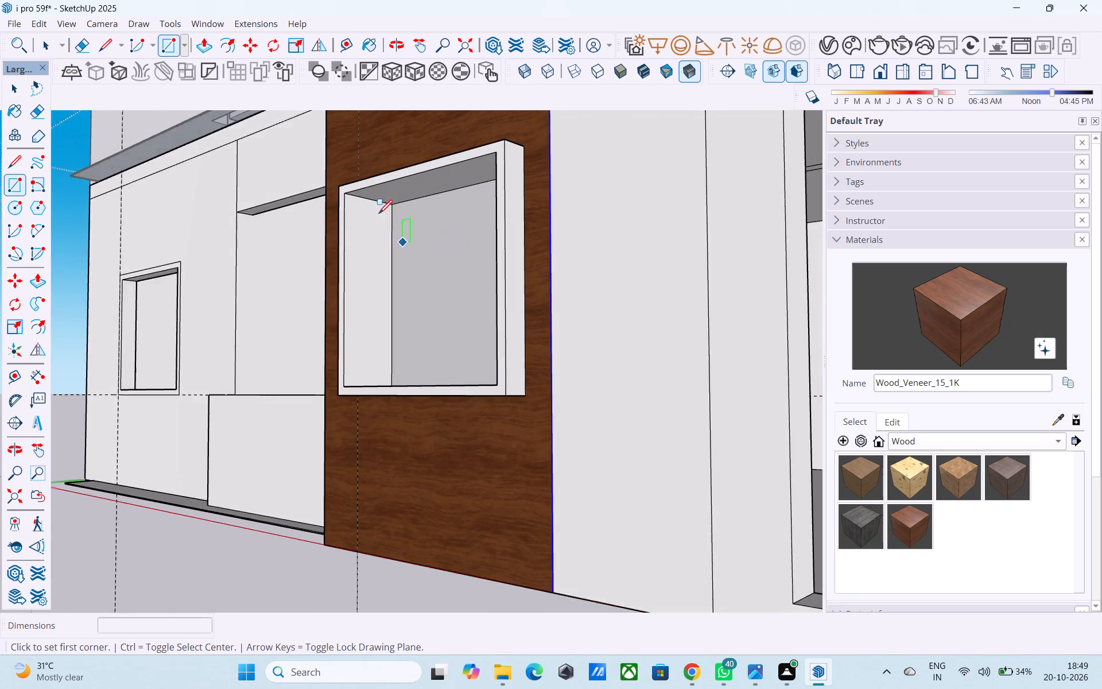
{"action": "scroll", "coordinate": [378, 209], "scroll_direction": "up", "scroll_amount": 7}
{"action": "left_click", "coordinate": [358, 198]}
{"action": "middle_click_drag", "start_coordinate": [374, 213], "coordinate": [378, 216]}
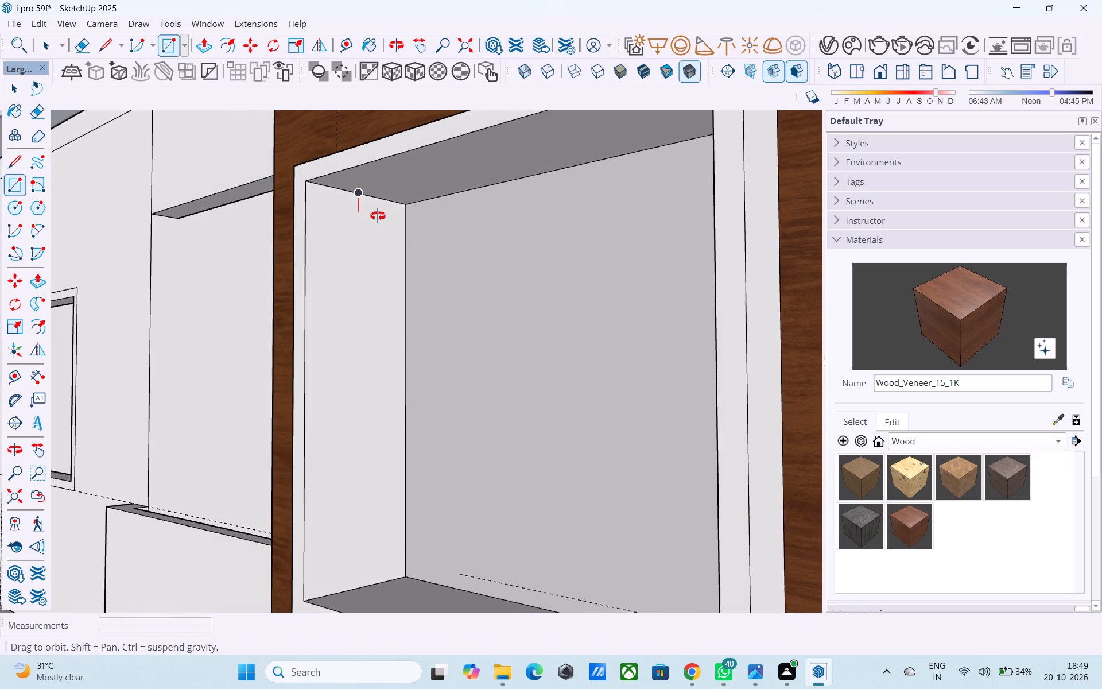
{"action": "middle_click_drag", "start_coordinate": [378, 216], "coordinate": [490, 249]}
{"action": "middle_click_drag", "start_coordinate": [519, 304], "coordinate": [876, 382]}
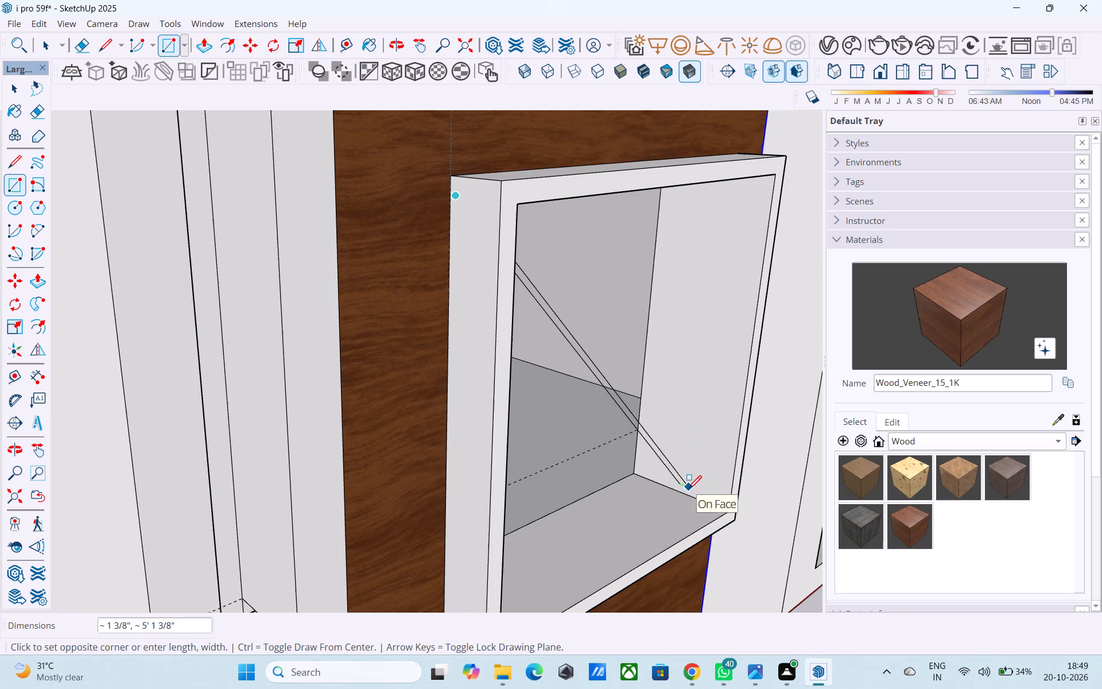
{"action": "left_click", "coordinate": [685, 489]}
{"action": "middle_click_drag", "start_coordinate": [678, 486], "coordinate": [669, 481]}
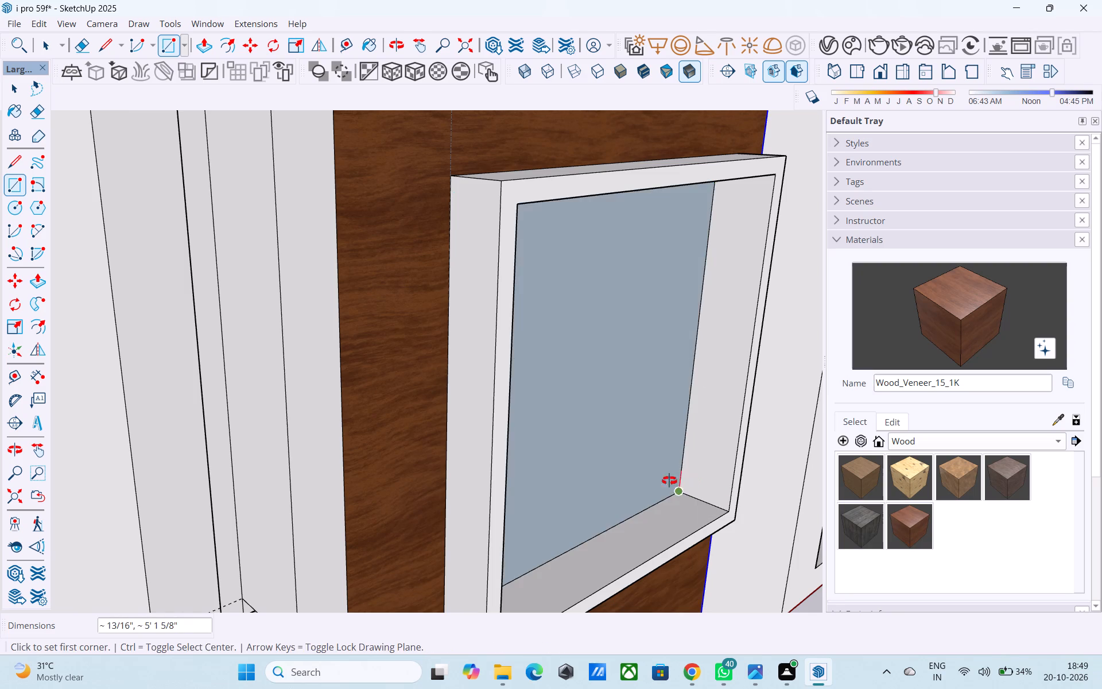
{"action": "middle_click_drag", "start_coordinate": [669, 481], "coordinate": [648, 470]}
{"action": "scroll", "coordinate": [651, 463], "scroll_direction": "down", "scroll_amount": 2}
Paint the new pane inside the window frame with Glass_Basic_01 from the Glass collection.
{"action": "left_click", "coordinate": [924, 447]}
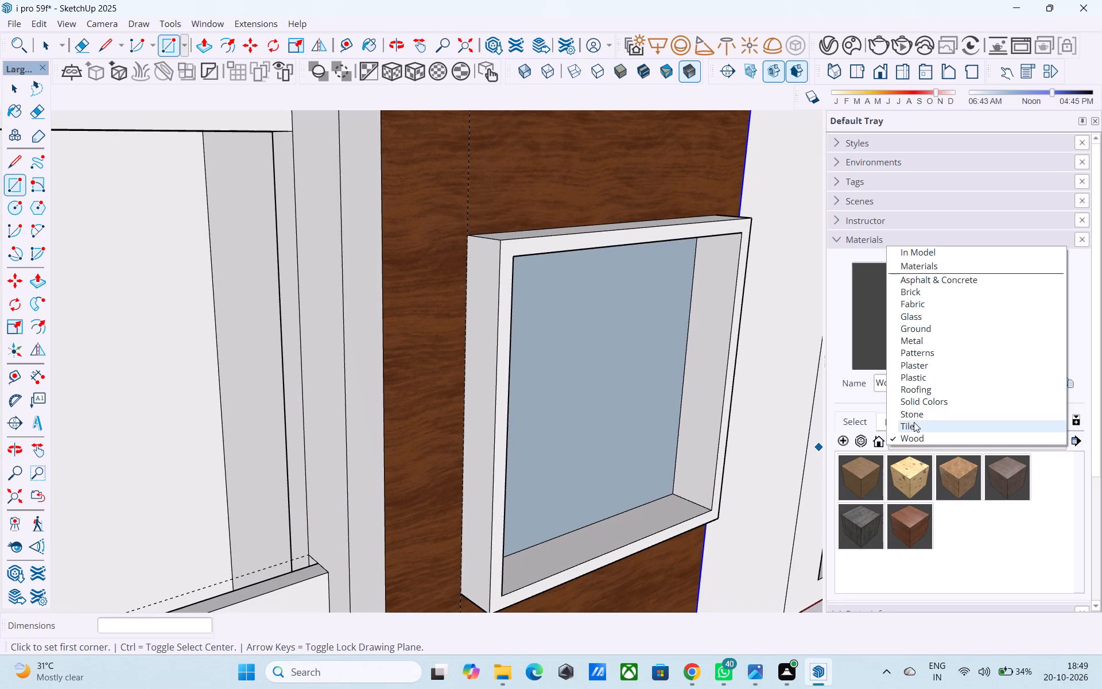
{"action": "left_click", "coordinate": [923, 319]}
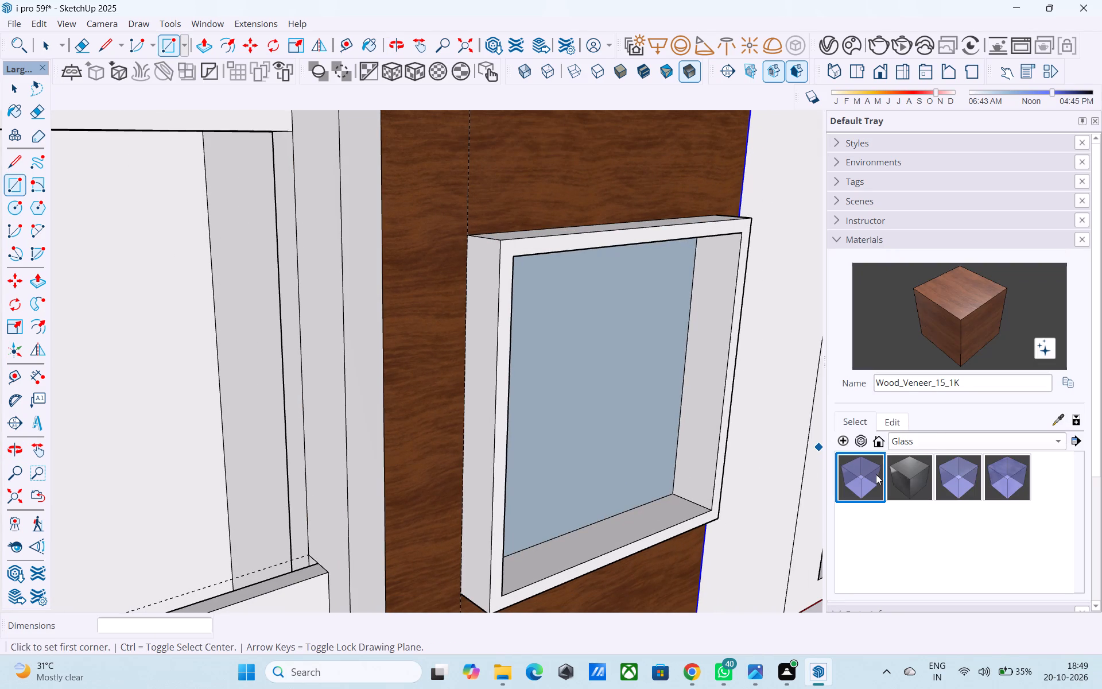
{"action": "left_click", "coordinate": [876, 474]}
{"action": "left_click_drag", "start_coordinate": [651, 401], "coordinate": [646, 400]}
{"action": "middle_click_drag", "start_coordinate": [628, 420], "coordinate": [531, 432]}
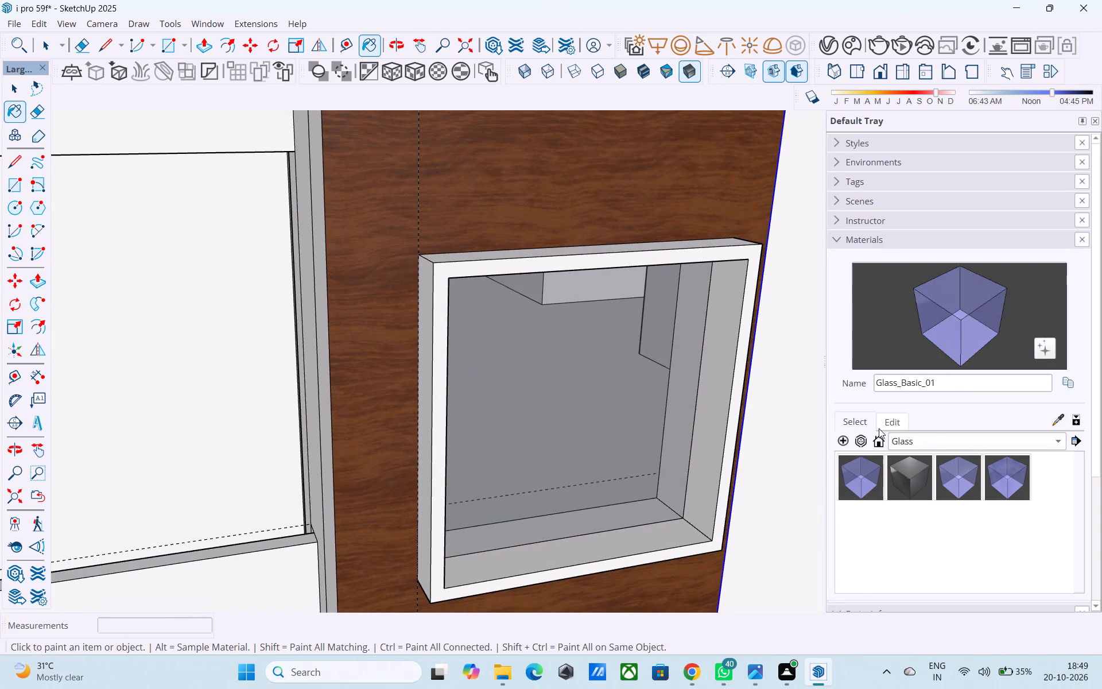
Recolour the Glass_Basic_01 material to a strong blue-violet tint at full brightness using the color wheel.
{"action": "left_click", "coordinate": [881, 420]}
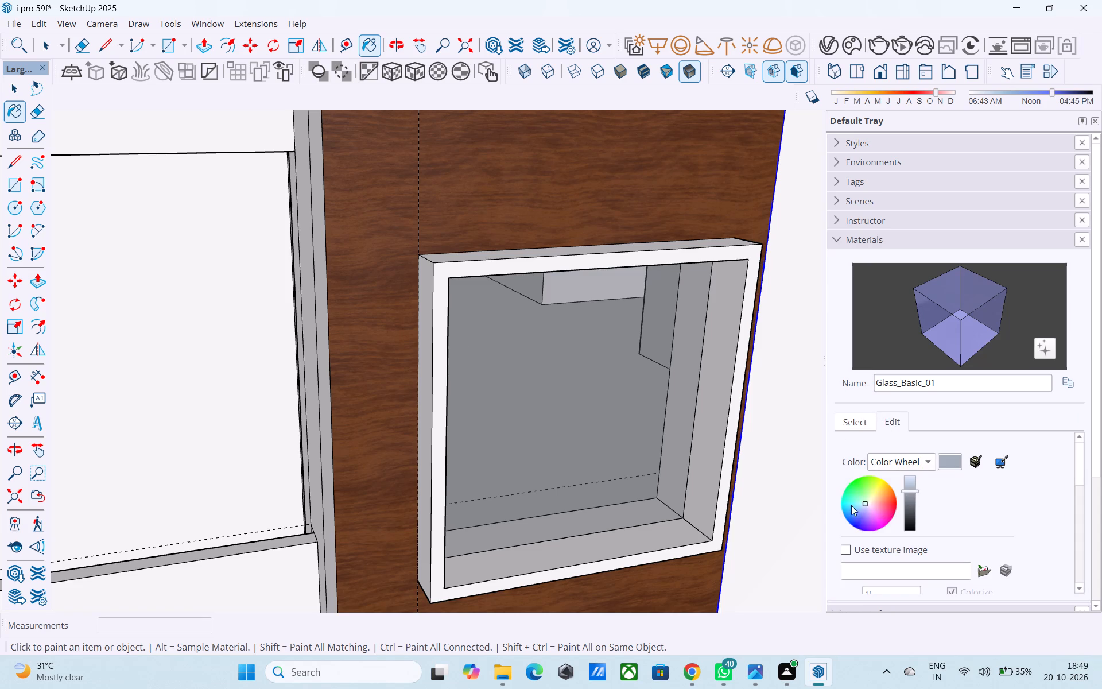
{"action": "left_click", "coordinate": [851, 502]}
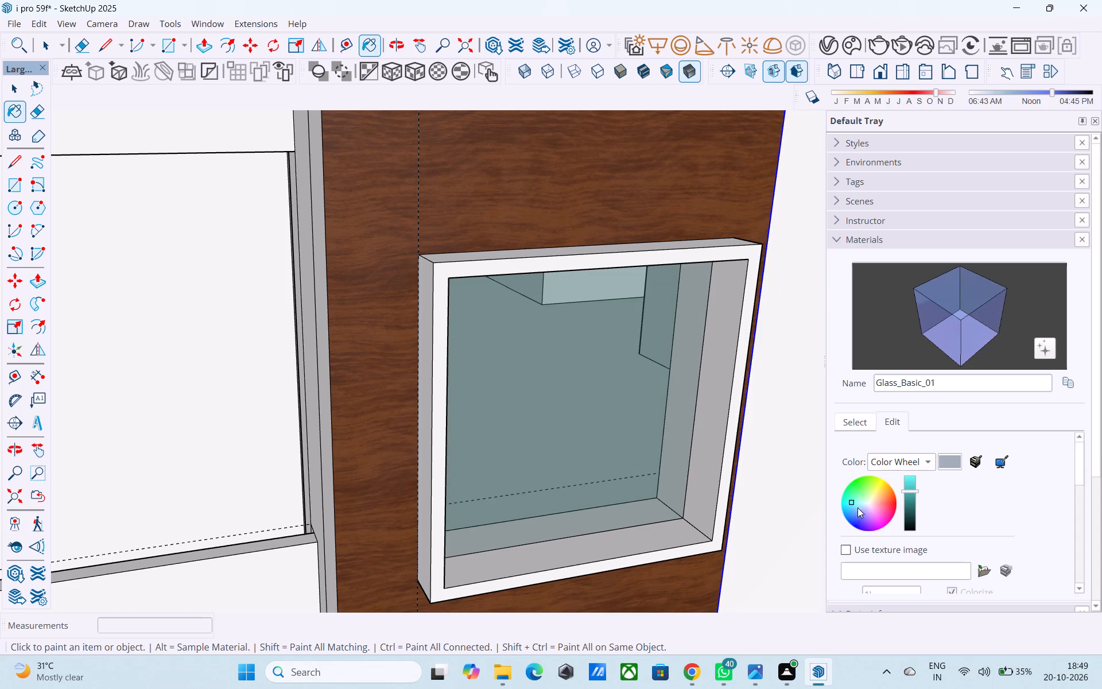
{"action": "left_click", "coordinate": [852, 509]}
{"action": "left_click_drag", "start_coordinate": [903, 489], "coordinate": [909, 509]}
{"action": "left_click_drag", "start_coordinate": [909, 493], "coordinate": [911, 504]}
{"action": "left_click", "coordinate": [853, 517]}
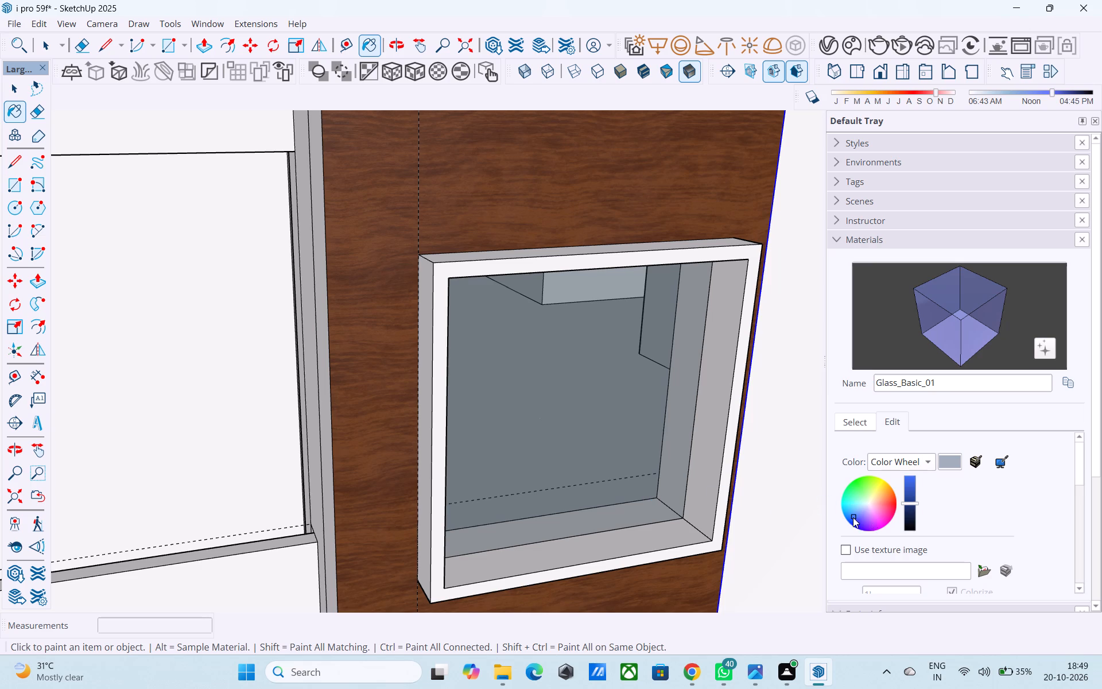
{"action": "left_click", "coordinate": [849, 517]}
{"action": "left_click_drag", "start_coordinate": [905, 503], "coordinate": [911, 470]}
{"action": "left_click_drag", "start_coordinate": [911, 470], "coordinate": [922, 430]}
{"action": "left_click_drag", "start_coordinate": [847, 515], "coordinate": [851, 521]}
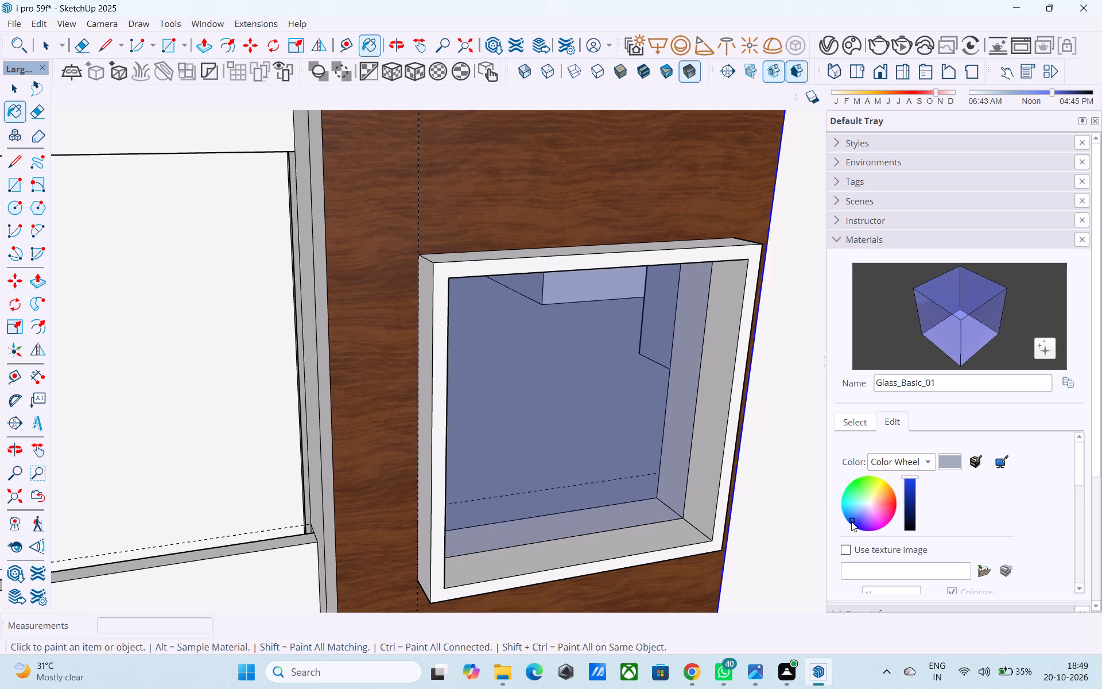
{"action": "left_click_drag", "start_coordinate": [851, 521], "coordinate": [851, 524]}
{"action": "left_click_drag", "start_coordinate": [908, 477], "coordinate": [915, 509]}
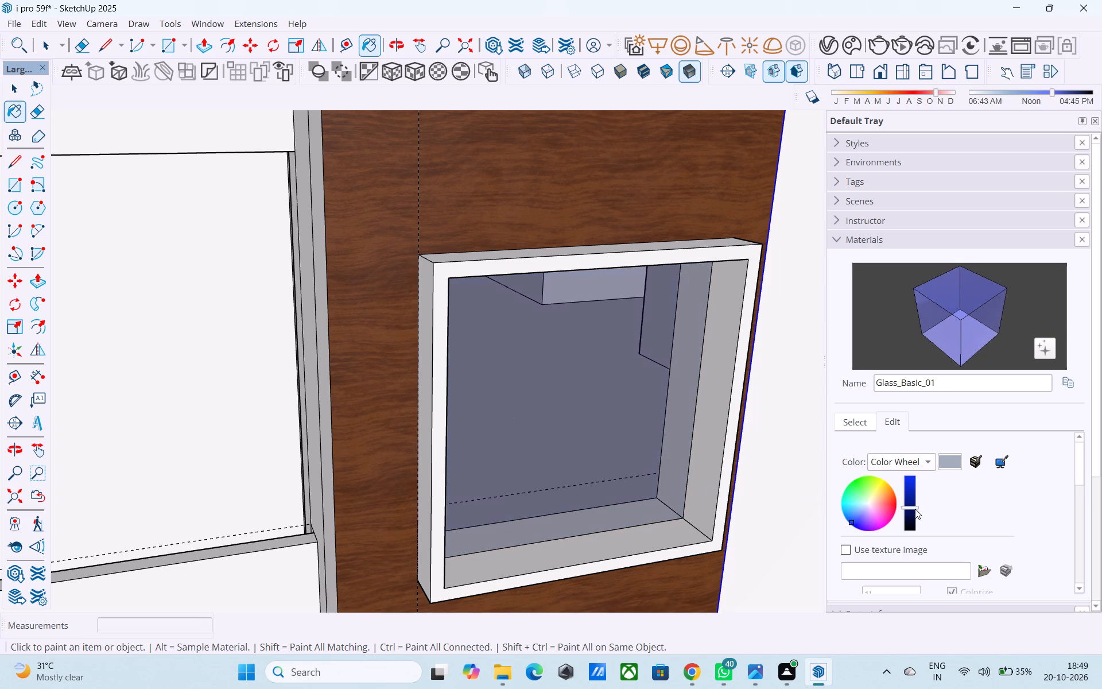
{"action": "left_click_drag", "start_coordinate": [915, 509], "coordinate": [919, 466]}
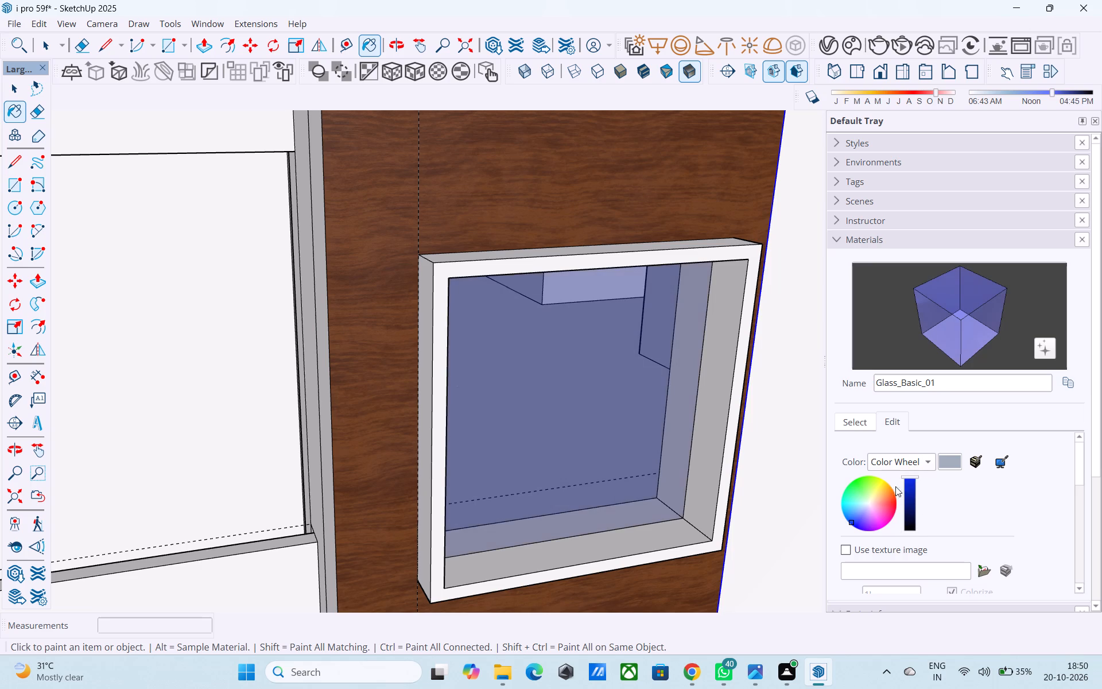
{"action": "left_click", "coordinate": [856, 522]}
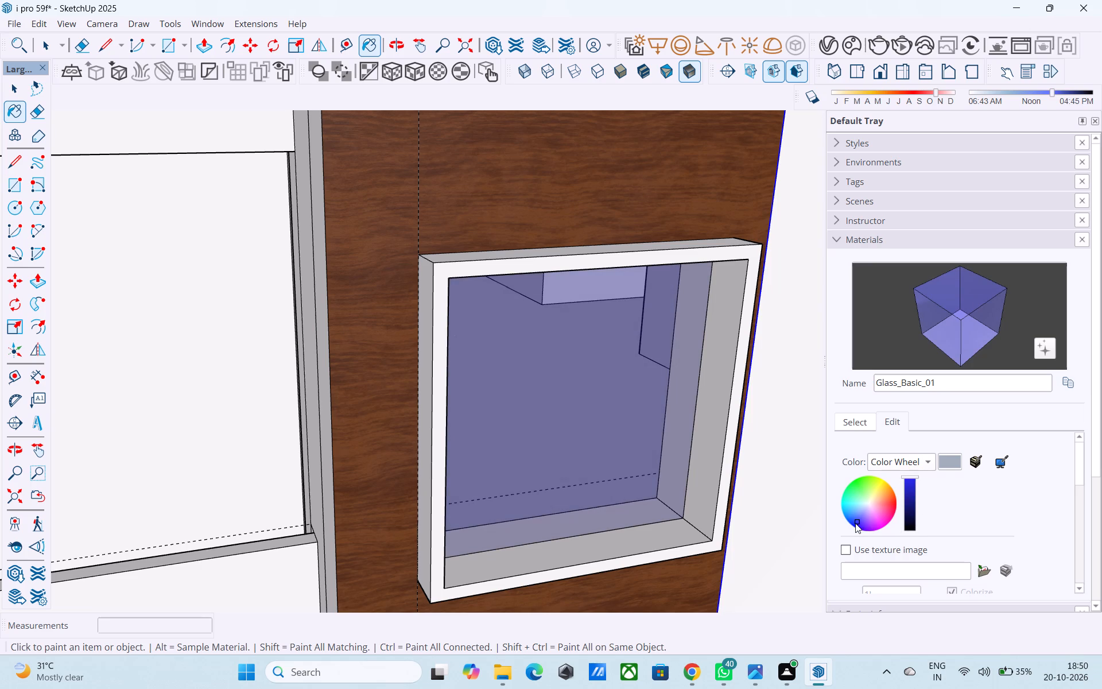
{"action": "double_click", "coordinate": [855, 525]}
Examine the wood-clad strip and tinted window panes across all storeys of the facade.
{"action": "middle_click_drag", "start_coordinate": [595, 504], "coordinate": [377, 348]}
{"action": "scroll", "coordinate": [370, 327], "scroll_direction": "down", "scroll_amount": 5}
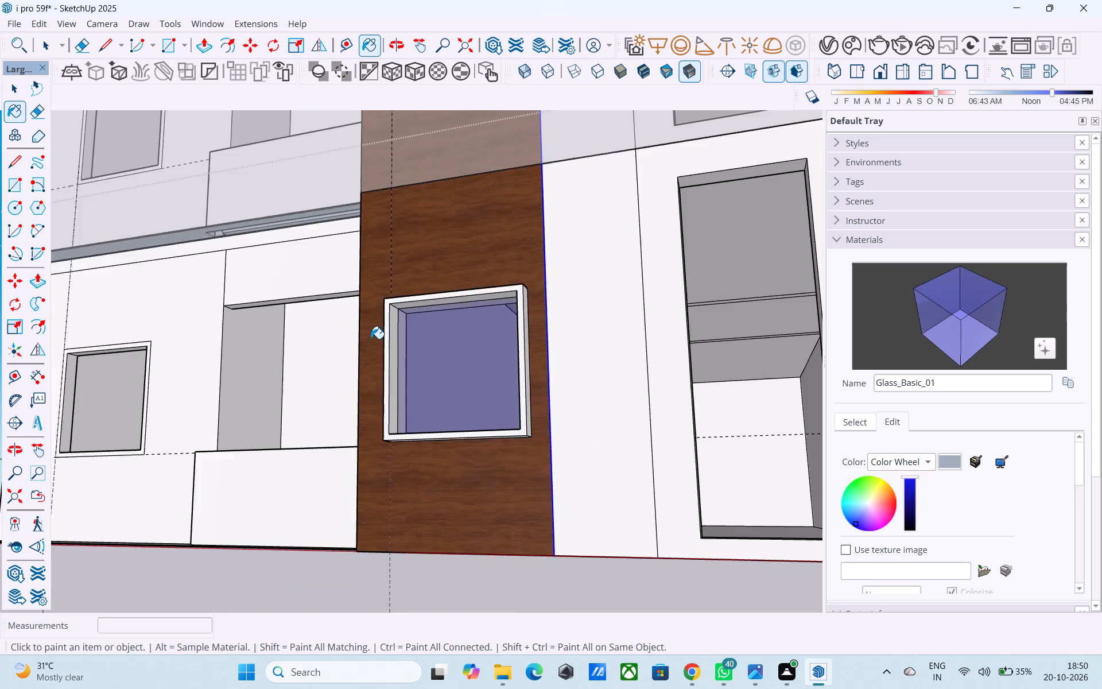
{"action": "scroll", "coordinate": [371, 339], "scroll_direction": "down", "scroll_amount": 16}
{"action": "scroll", "coordinate": [523, 528], "scroll_direction": "down", "scroll_amount": 4}
{"action": "middle_click_drag", "start_coordinate": [523, 528], "coordinate": [472, 572]}
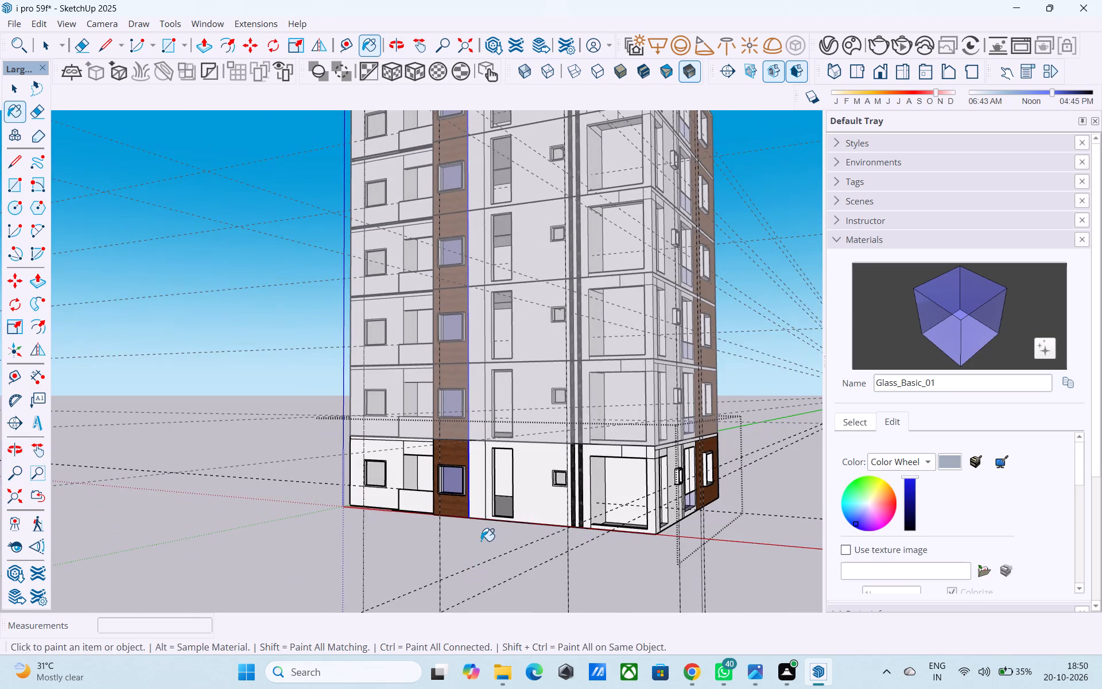
{"action": "scroll", "coordinate": [507, 354], "scroll_direction": "up", "scroll_amount": 5}
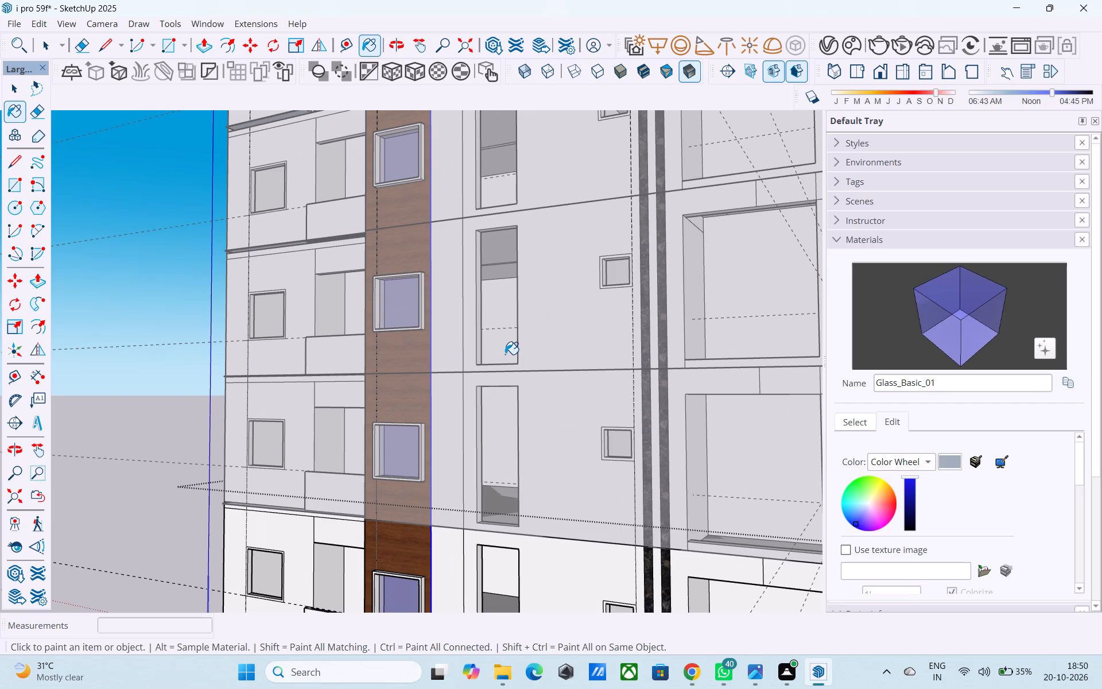
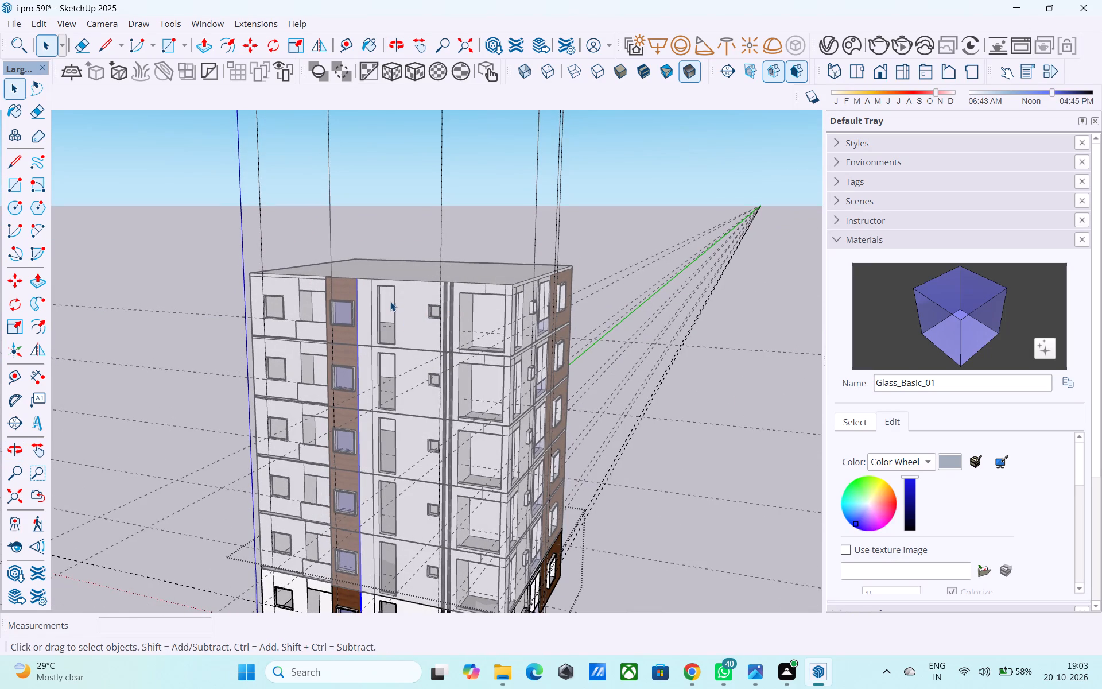
Draw a rectangle of 3' by about 9' 7/8" covering the tall narrow opening beside the wood strip on the ground floor.
{"action": "scroll", "coordinate": [416, 266], "scroll_direction": "up", "scroll_amount": 1}
{"action": "scroll", "coordinate": [346, 289], "scroll_direction": "down", "scroll_amount": 1}
{"action": "middle_click_drag", "start_coordinate": [348, 290], "coordinate": [362, 280]}
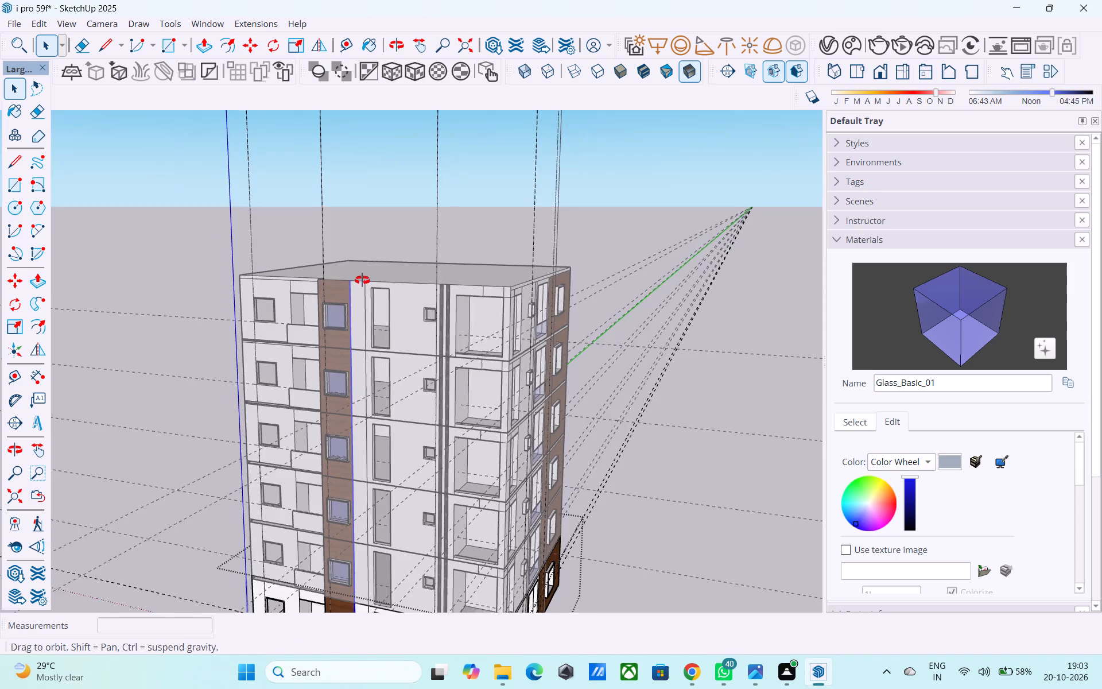
{"action": "middle_click_drag", "start_coordinate": [362, 280], "coordinate": [381, 264]}
{"action": "middle_click_drag", "start_coordinate": [437, 325], "coordinate": [422, 289]}
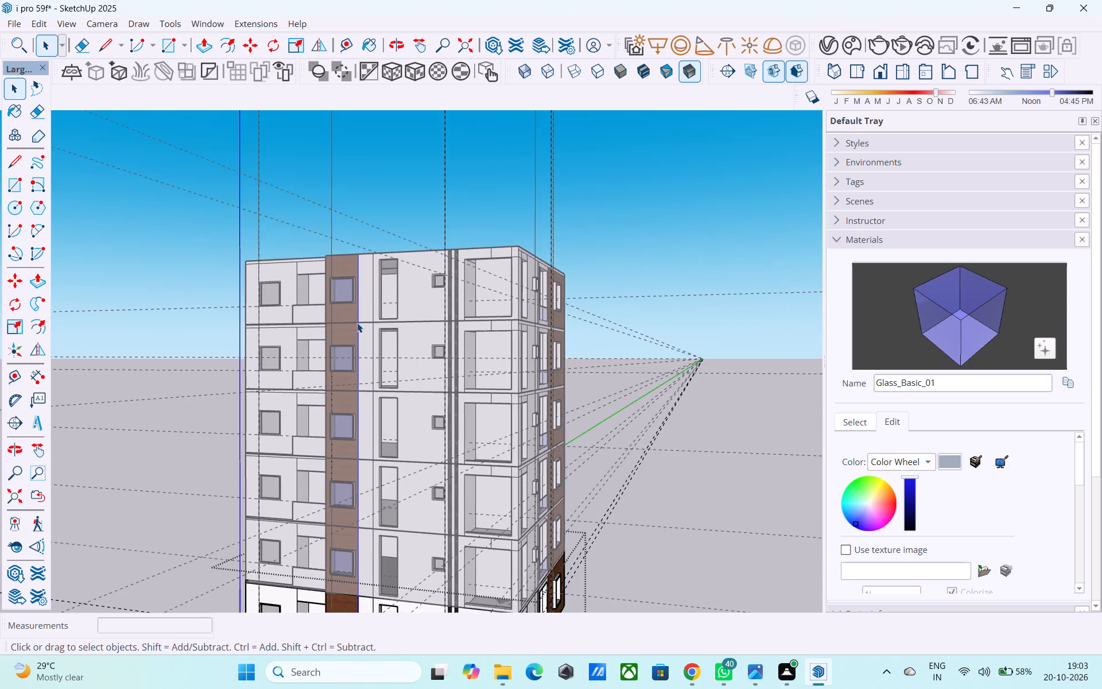
{"action": "scroll", "coordinate": [417, 291], "scroll_direction": "down", "scroll_amount": 5}
{"action": "middle_click_drag", "start_coordinate": [380, 455], "coordinate": [422, 399]}
{"action": "scroll", "coordinate": [410, 474], "scroll_direction": "up", "scroll_amount": 10}
{"action": "middle_click_drag", "start_coordinate": [407, 484], "coordinate": [374, 462]}
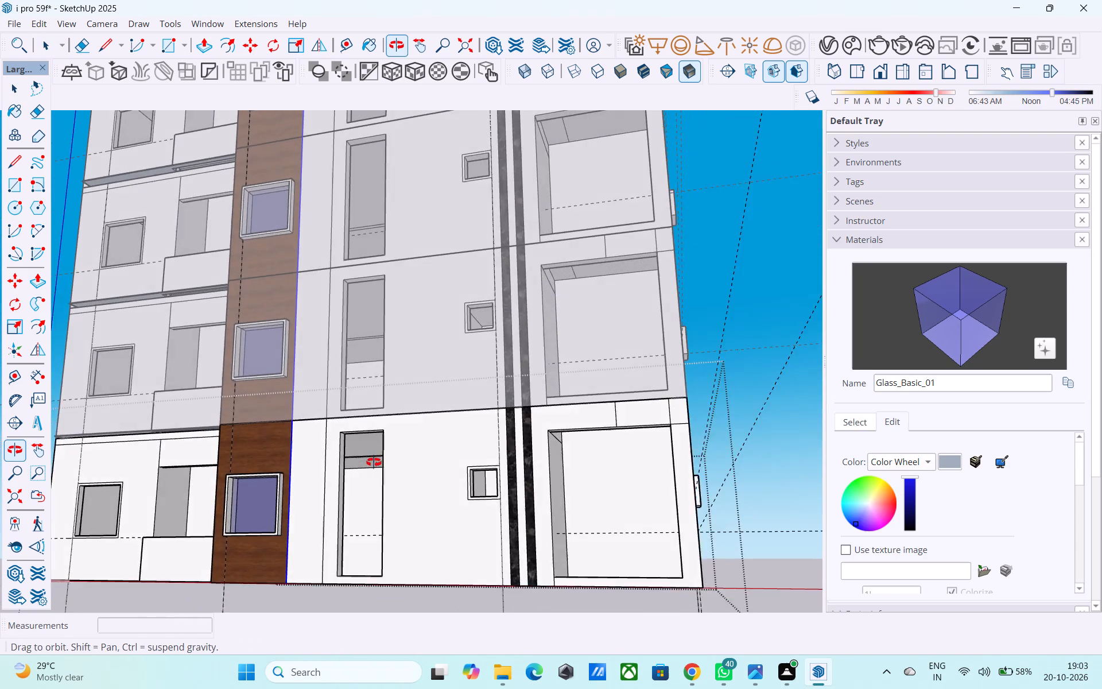
{"action": "middle_click_drag", "start_coordinate": [374, 462], "coordinate": [355, 450]}
{"action": "key", "text": "r"}
{"action": "middle_click_drag", "start_coordinate": [340, 416], "coordinate": [339, 395]}
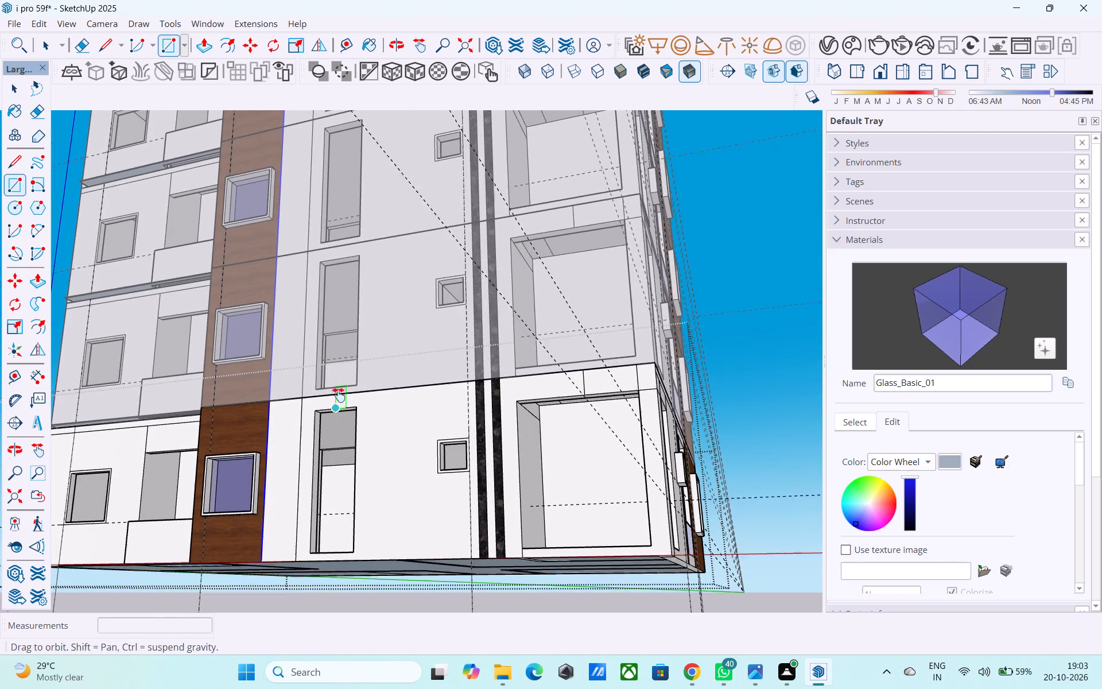
{"action": "middle_click_drag", "start_coordinate": [339, 395], "coordinate": [339, 388]}
{"action": "scroll", "coordinate": [334, 389], "scroll_direction": "up", "scroll_amount": 7}
{"action": "left_click", "coordinate": [301, 384]}
{"action": "scroll", "coordinate": [317, 358], "scroll_direction": "down", "scroll_amount": 5}
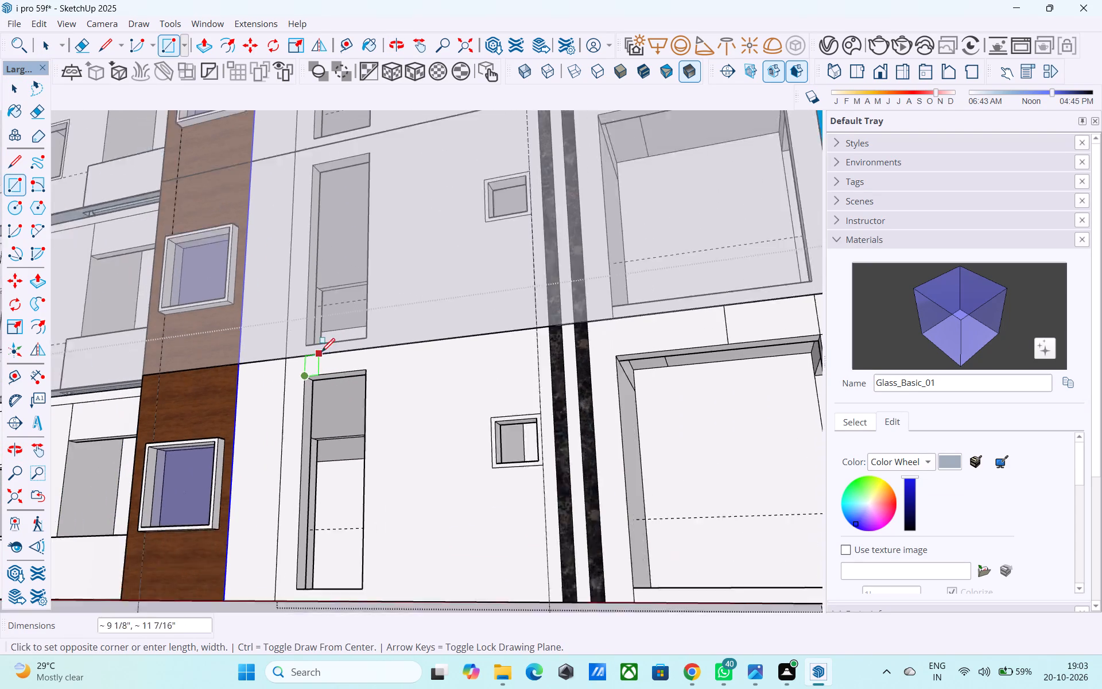
{"action": "scroll", "coordinate": [321, 353], "scroll_direction": "down", "scroll_amount": 6}
{"action": "scroll", "coordinate": [348, 451], "scroll_direction": "up", "scroll_amount": 2}
{"action": "middle_click_drag", "start_coordinate": [336, 453], "coordinate": [360, 500]}
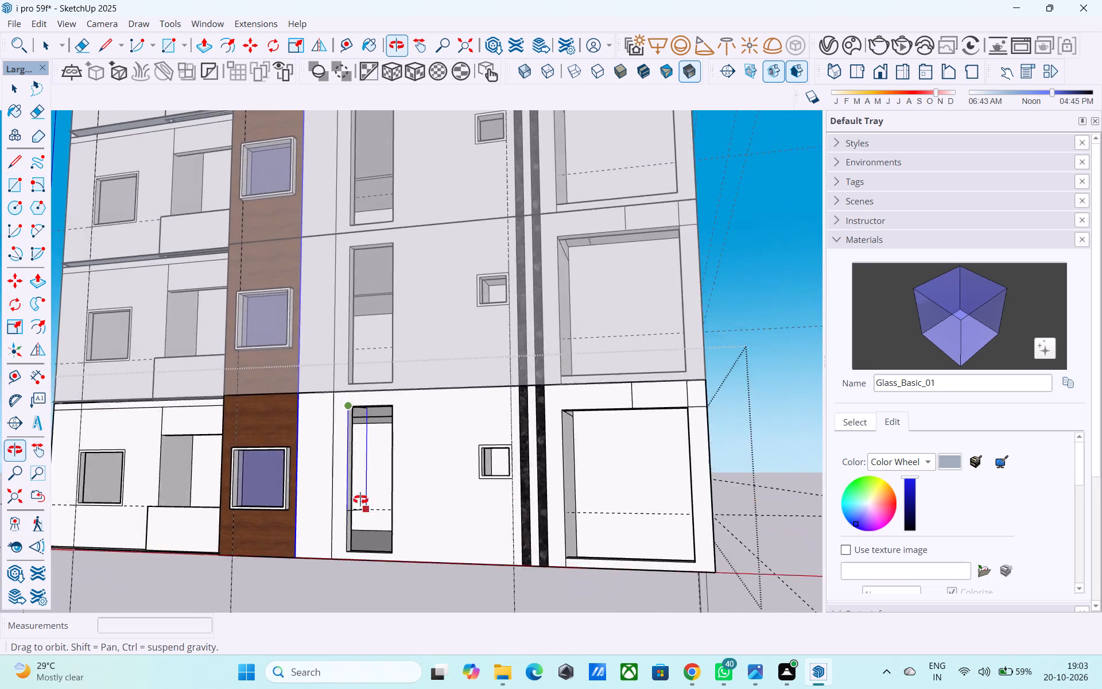
{"action": "middle_click_drag", "start_coordinate": [360, 500], "coordinate": [377, 533]}
{"action": "middle_click_drag", "start_coordinate": [382, 555], "coordinate": [364, 450]}
{"action": "scroll", "coordinate": [382, 473], "scroll_direction": "up", "scroll_amount": 9}
{"action": "left_click", "coordinate": [400, 436]}
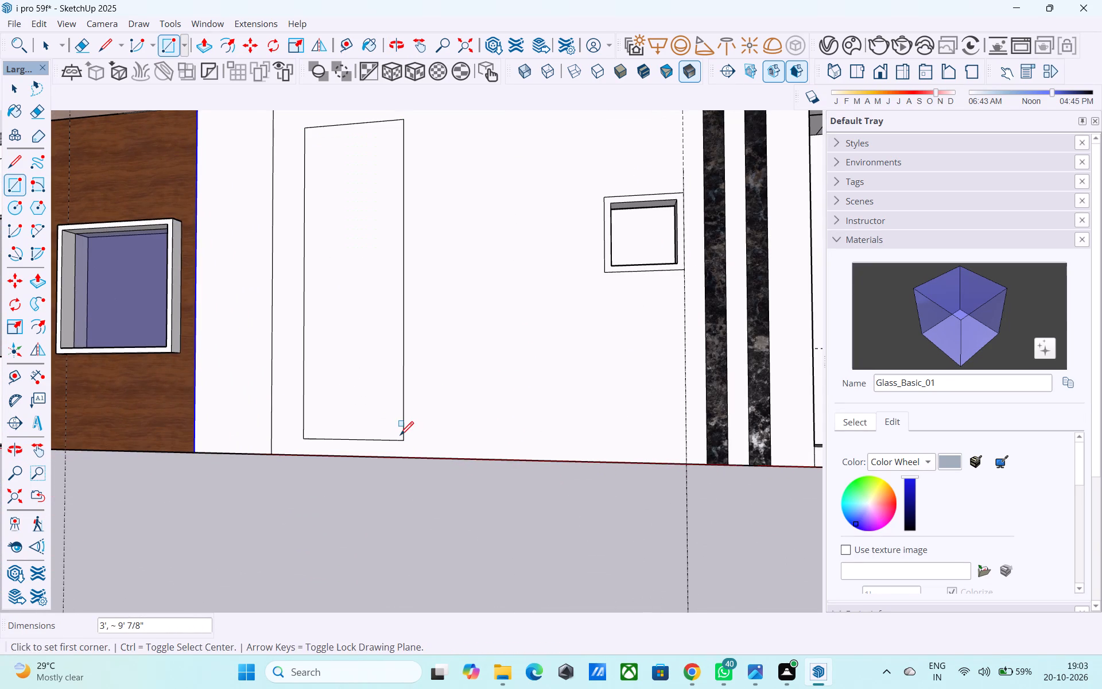
Paint the new rectangle over the tall narrow opening with the Glass_Basic_01 material.
{"action": "middle_click_drag", "start_coordinate": [412, 342], "coordinate": [434, 446], "text": "shift"}
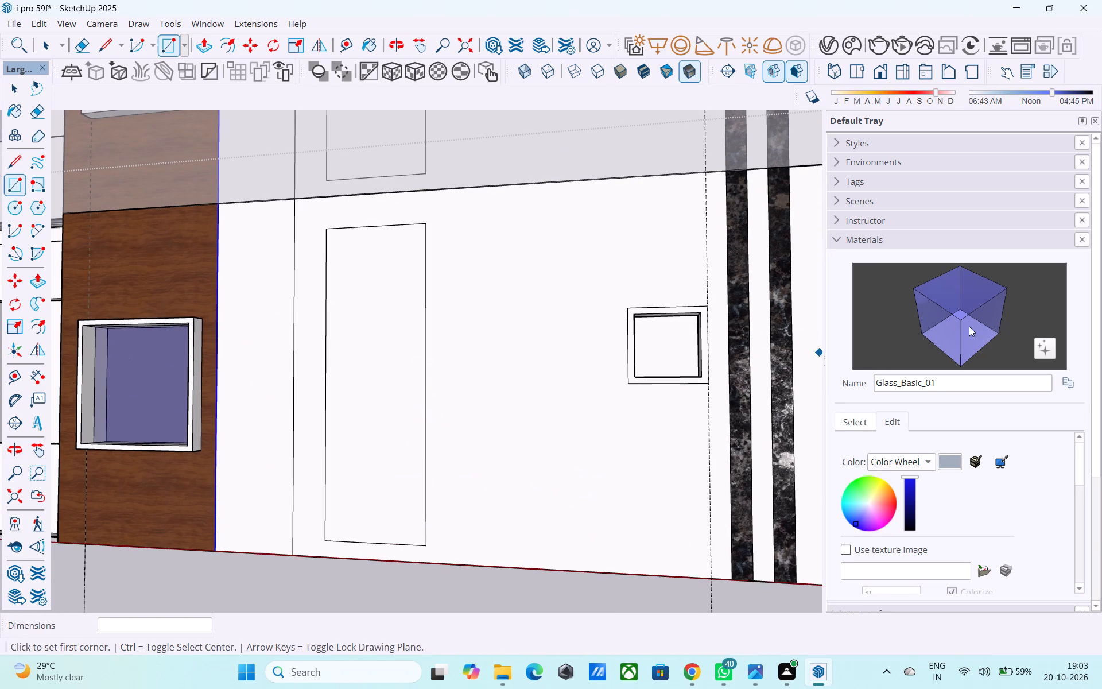
{"action": "left_click", "coordinate": [969, 326]}
{"action": "left_click", "coordinate": [416, 344]}
Examine the tall glass panes across all storeys of the facade.
{"action": "scroll", "coordinate": [426, 340], "scroll_direction": "down", "scroll_amount": 6}
{"action": "middle_click_drag", "start_coordinate": [431, 340], "coordinate": [478, 324]}
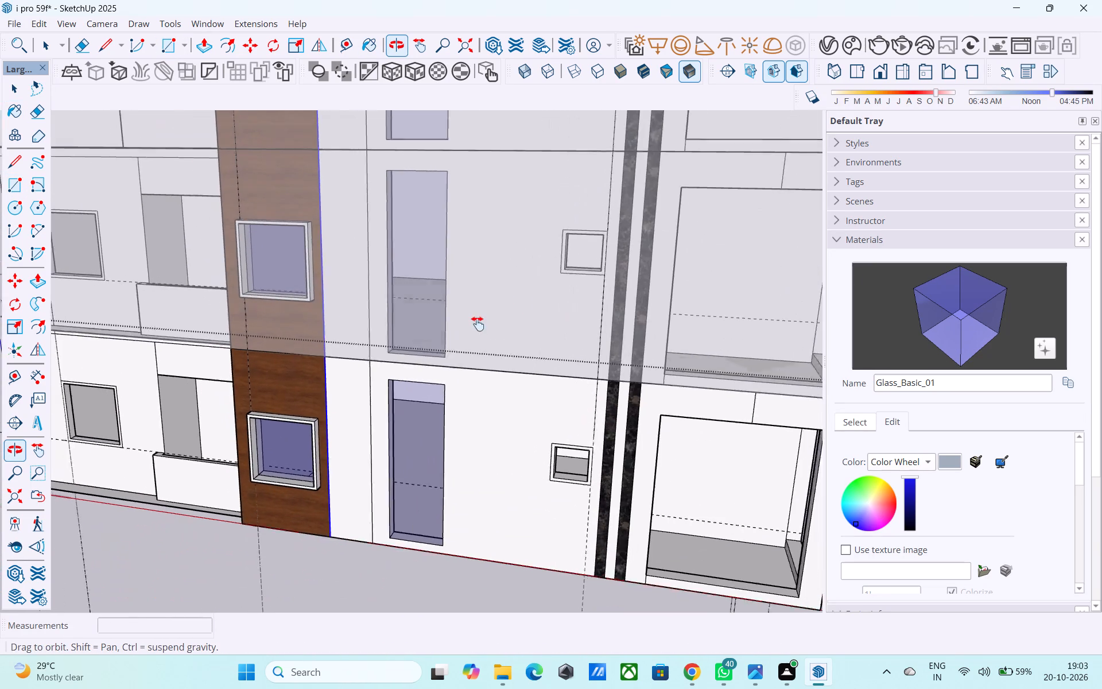
{"action": "middle_click_drag", "start_coordinate": [478, 324], "coordinate": [478, 324]}
{"action": "scroll", "coordinate": [476, 322], "scroll_direction": "down", "scroll_amount": 3}
{"action": "middle_click_drag", "start_coordinate": [472, 323], "coordinate": [469, 454]}
{"action": "middle_click_drag", "start_coordinate": [455, 289], "coordinate": [455, 568]}
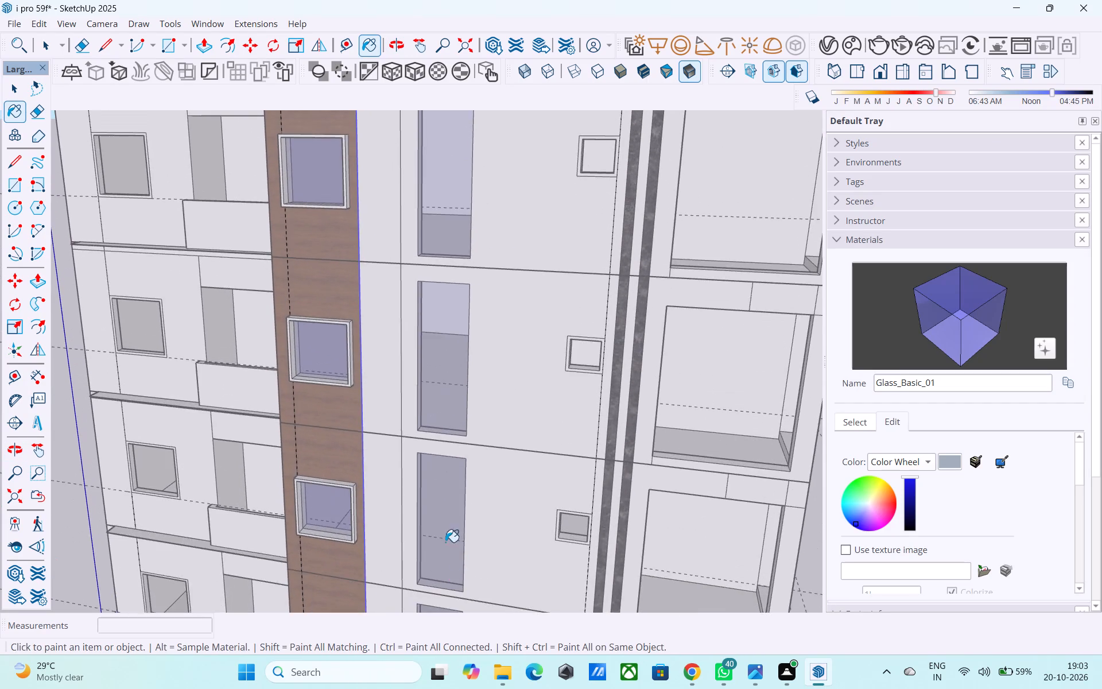
{"action": "scroll", "coordinate": [448, 373], "scroll_direction": "down", "scroll_amount": 14}
{"action": "middle_click_drag", "start_coordinate": [452, 408], "coordinate": [531, 391], "text": "shift"}
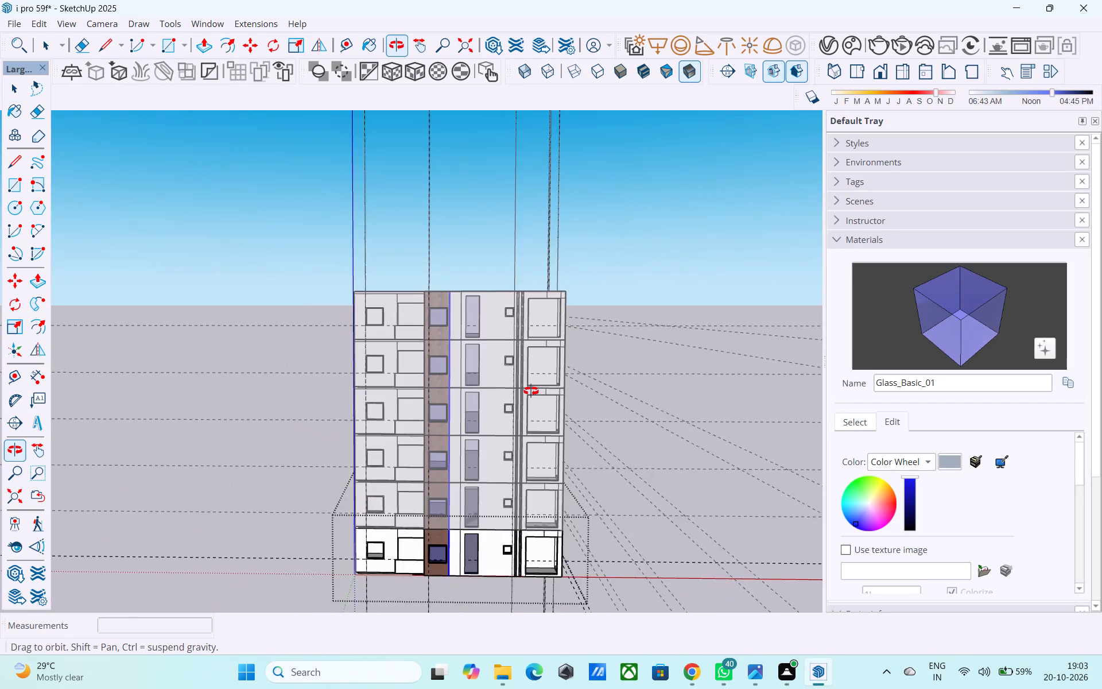
{"action": "middle_click_drag", "start_coordinate": [531, 391], "coordinate": [447, 372], "text": "shift"}
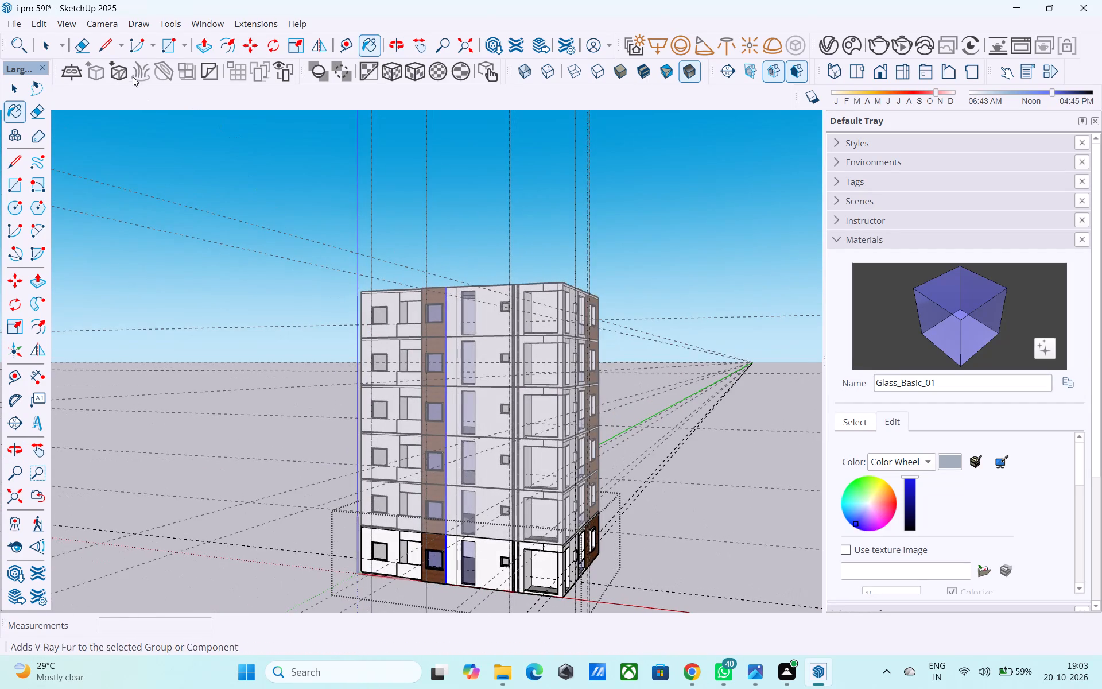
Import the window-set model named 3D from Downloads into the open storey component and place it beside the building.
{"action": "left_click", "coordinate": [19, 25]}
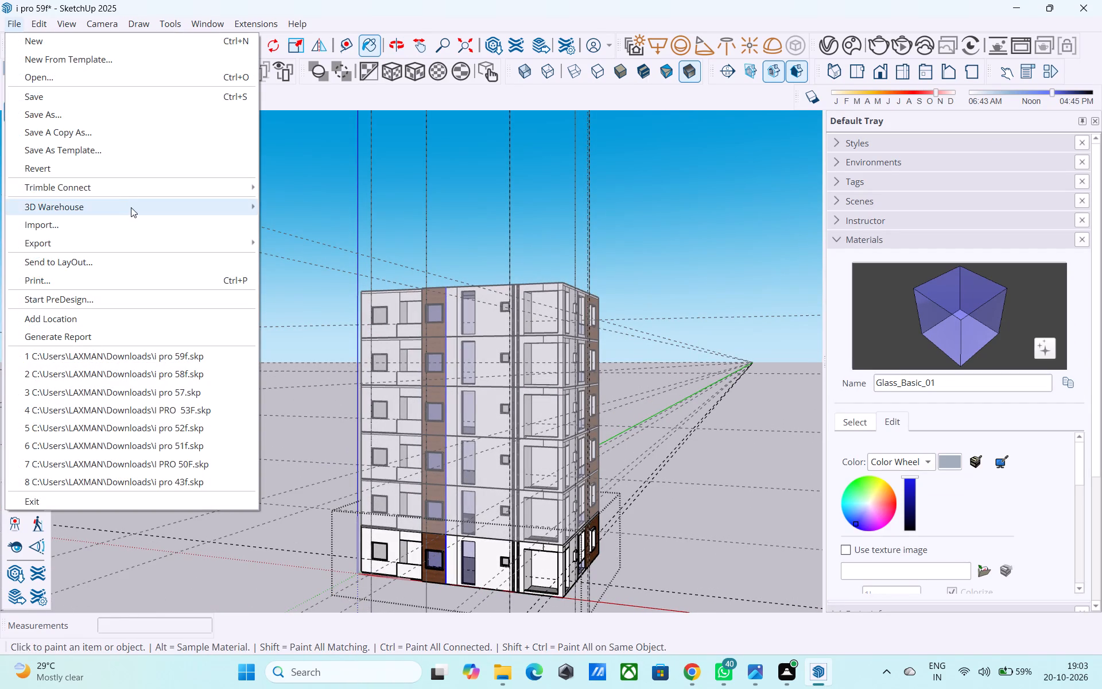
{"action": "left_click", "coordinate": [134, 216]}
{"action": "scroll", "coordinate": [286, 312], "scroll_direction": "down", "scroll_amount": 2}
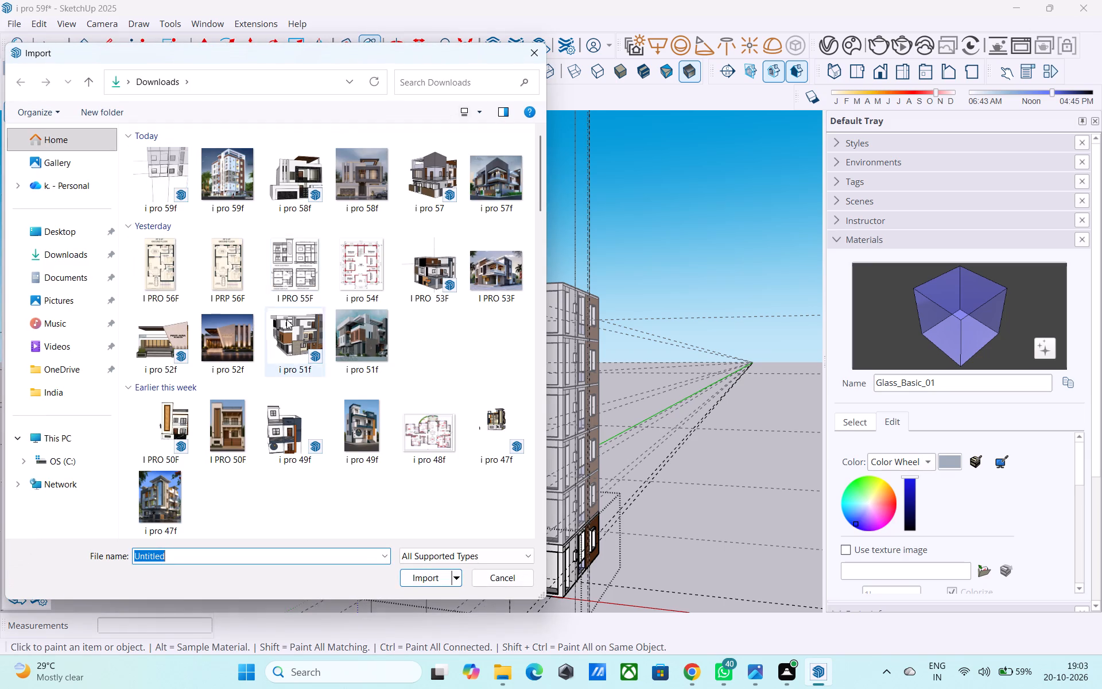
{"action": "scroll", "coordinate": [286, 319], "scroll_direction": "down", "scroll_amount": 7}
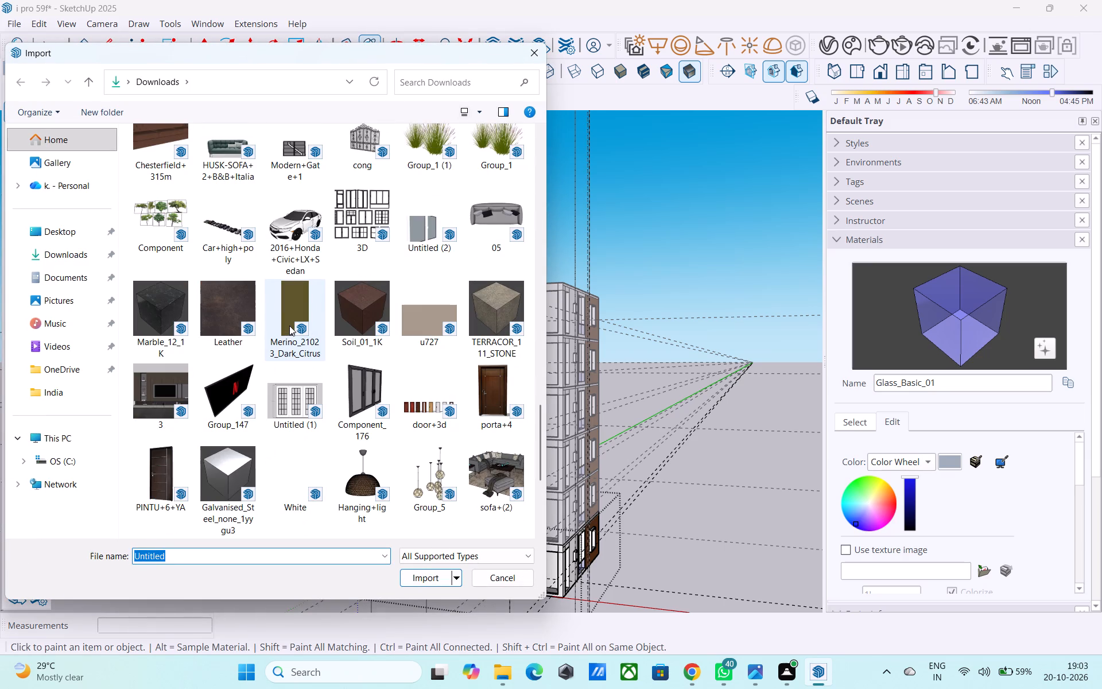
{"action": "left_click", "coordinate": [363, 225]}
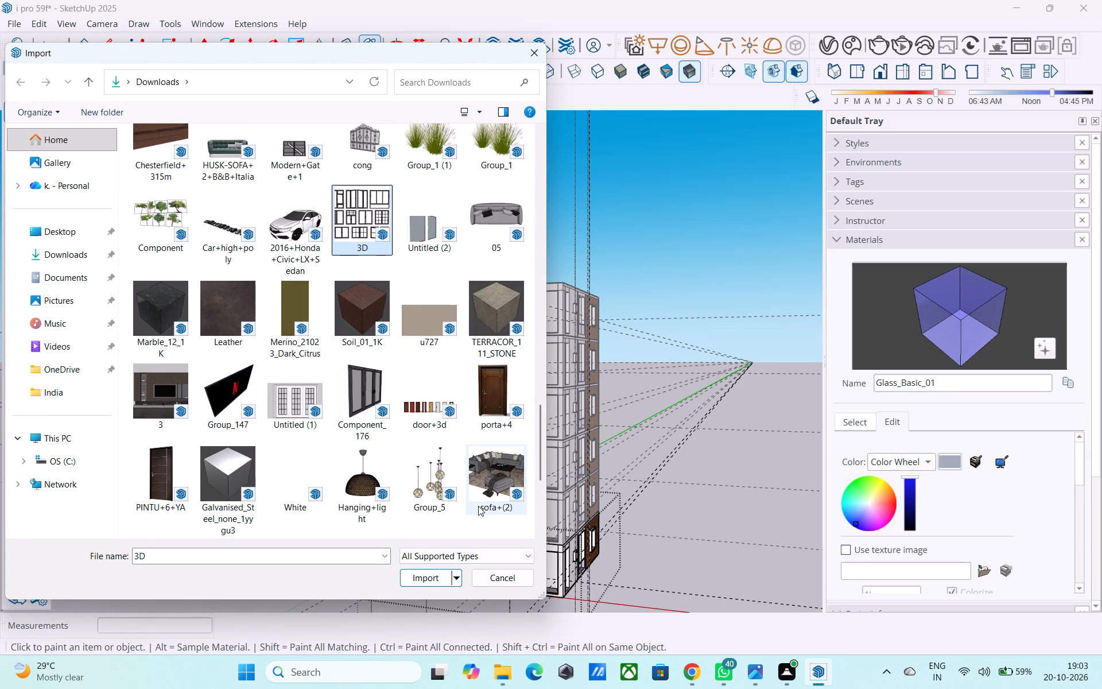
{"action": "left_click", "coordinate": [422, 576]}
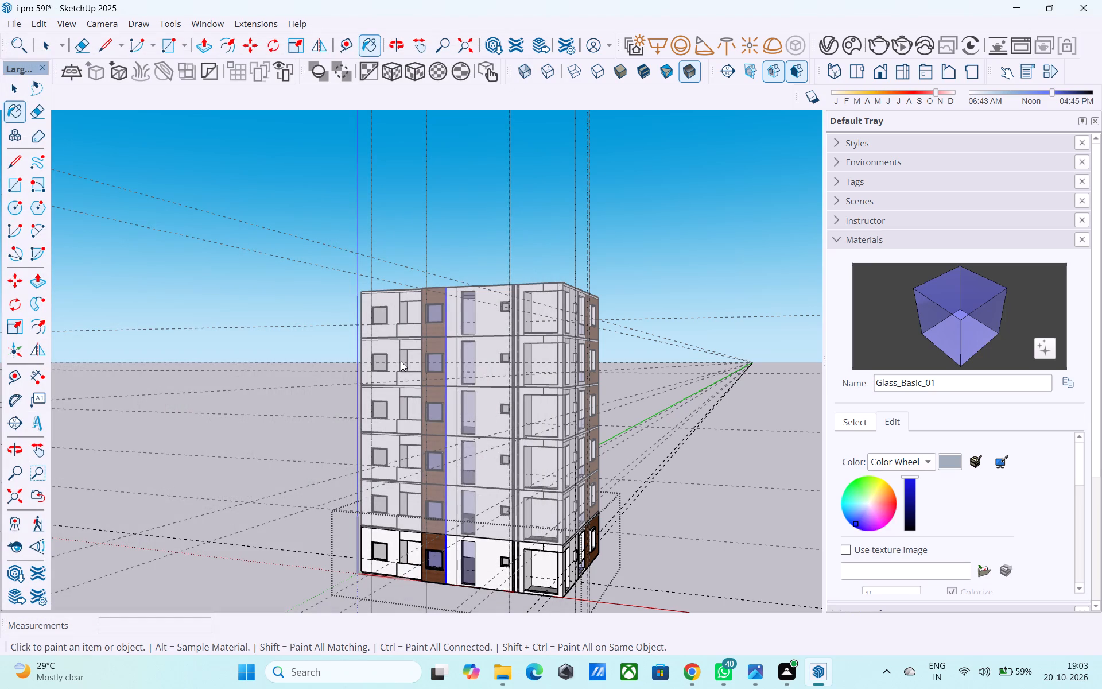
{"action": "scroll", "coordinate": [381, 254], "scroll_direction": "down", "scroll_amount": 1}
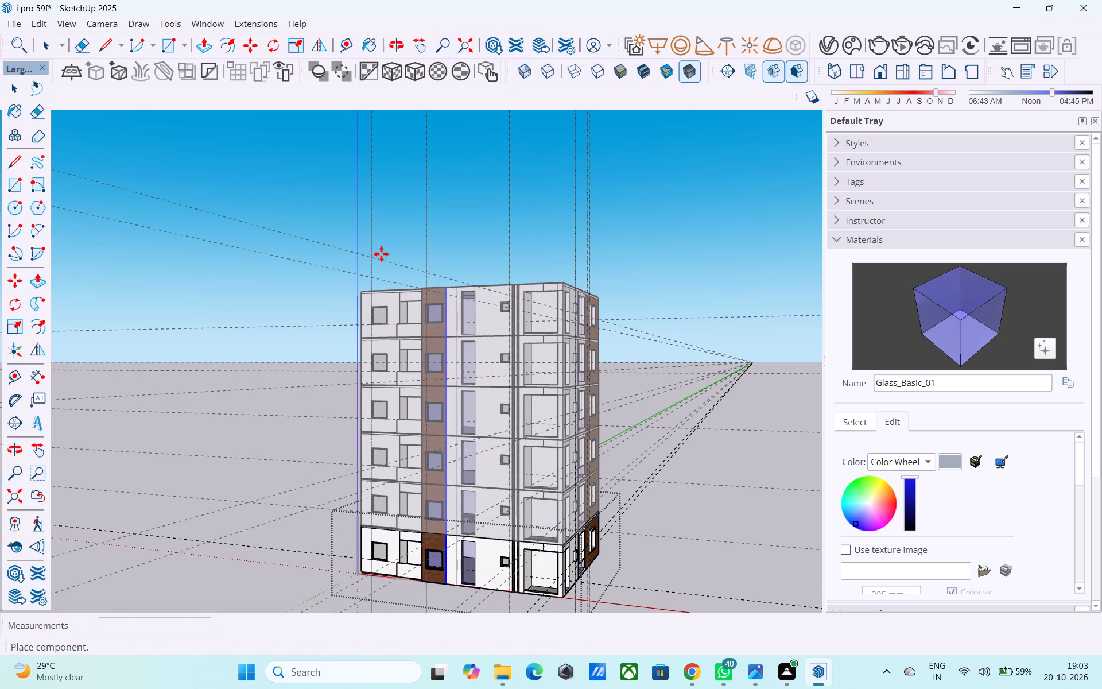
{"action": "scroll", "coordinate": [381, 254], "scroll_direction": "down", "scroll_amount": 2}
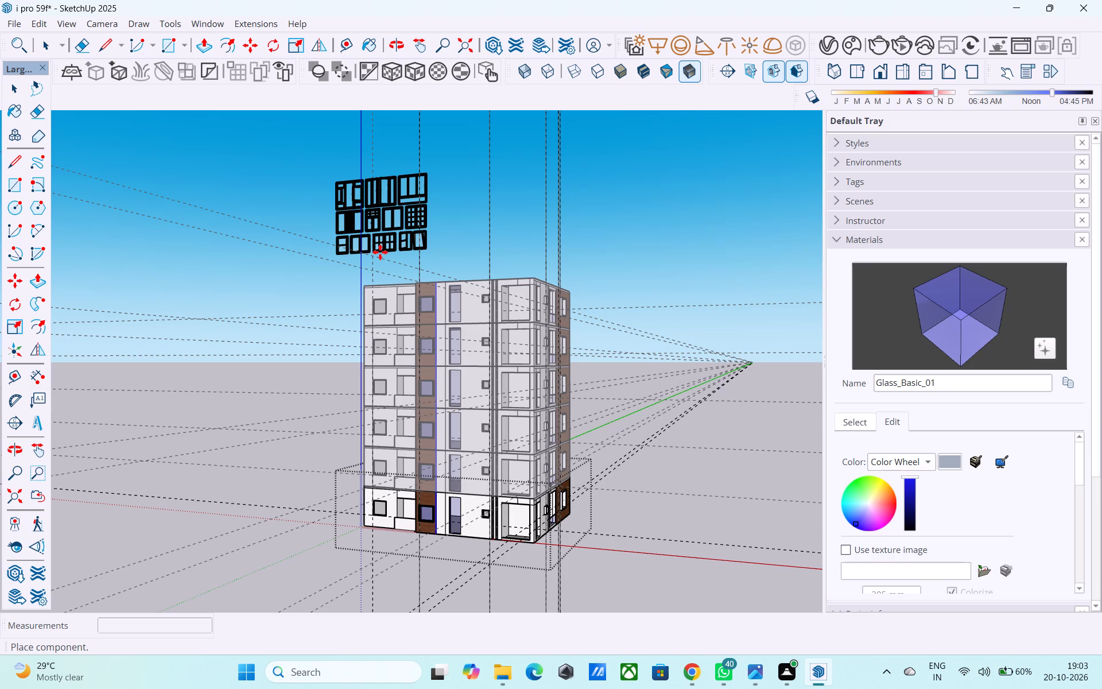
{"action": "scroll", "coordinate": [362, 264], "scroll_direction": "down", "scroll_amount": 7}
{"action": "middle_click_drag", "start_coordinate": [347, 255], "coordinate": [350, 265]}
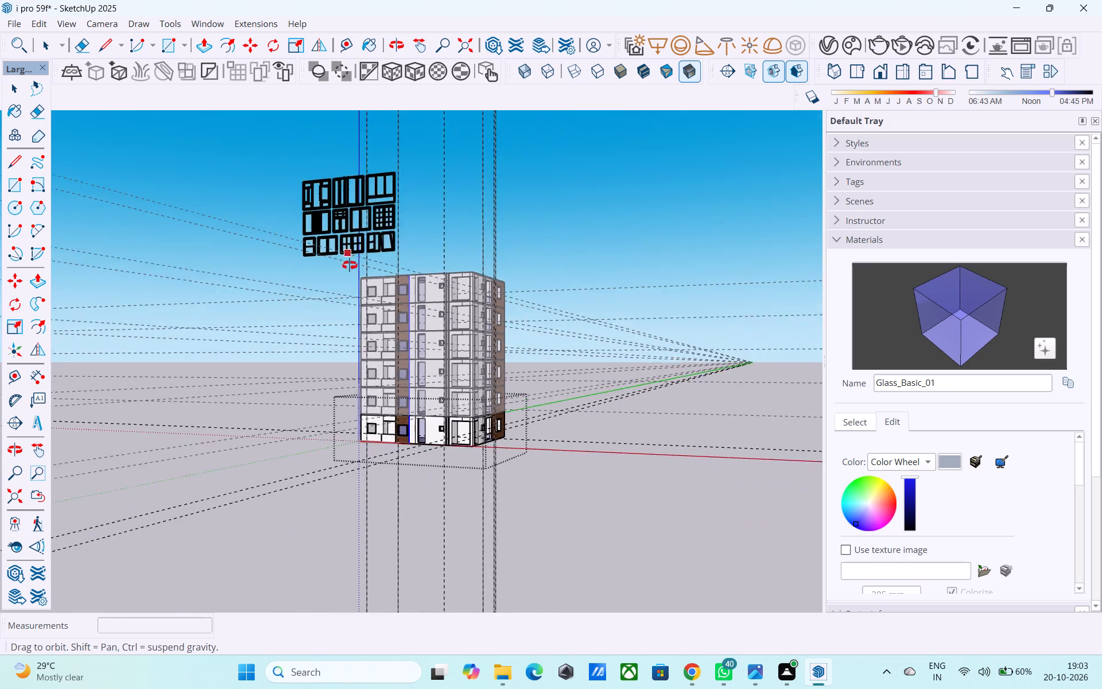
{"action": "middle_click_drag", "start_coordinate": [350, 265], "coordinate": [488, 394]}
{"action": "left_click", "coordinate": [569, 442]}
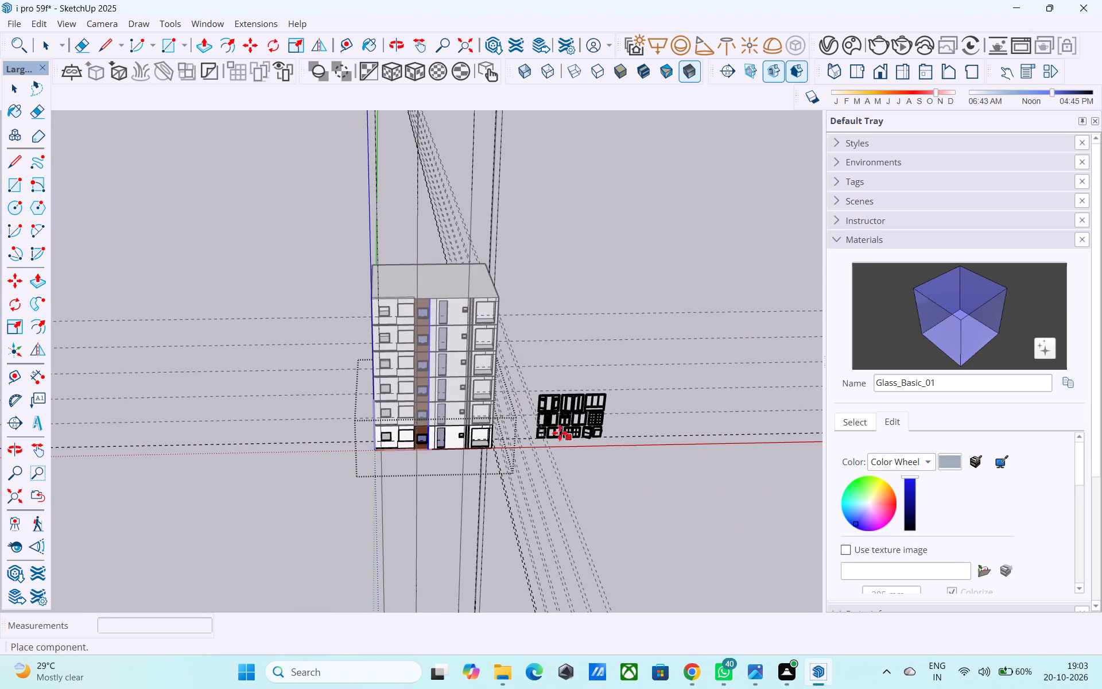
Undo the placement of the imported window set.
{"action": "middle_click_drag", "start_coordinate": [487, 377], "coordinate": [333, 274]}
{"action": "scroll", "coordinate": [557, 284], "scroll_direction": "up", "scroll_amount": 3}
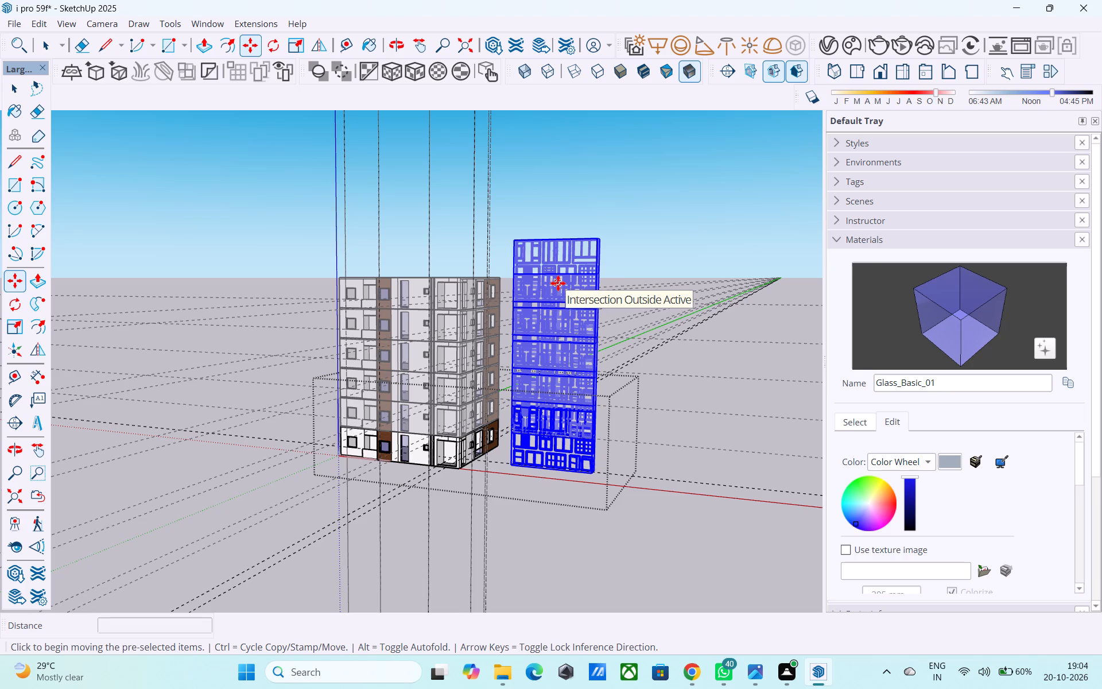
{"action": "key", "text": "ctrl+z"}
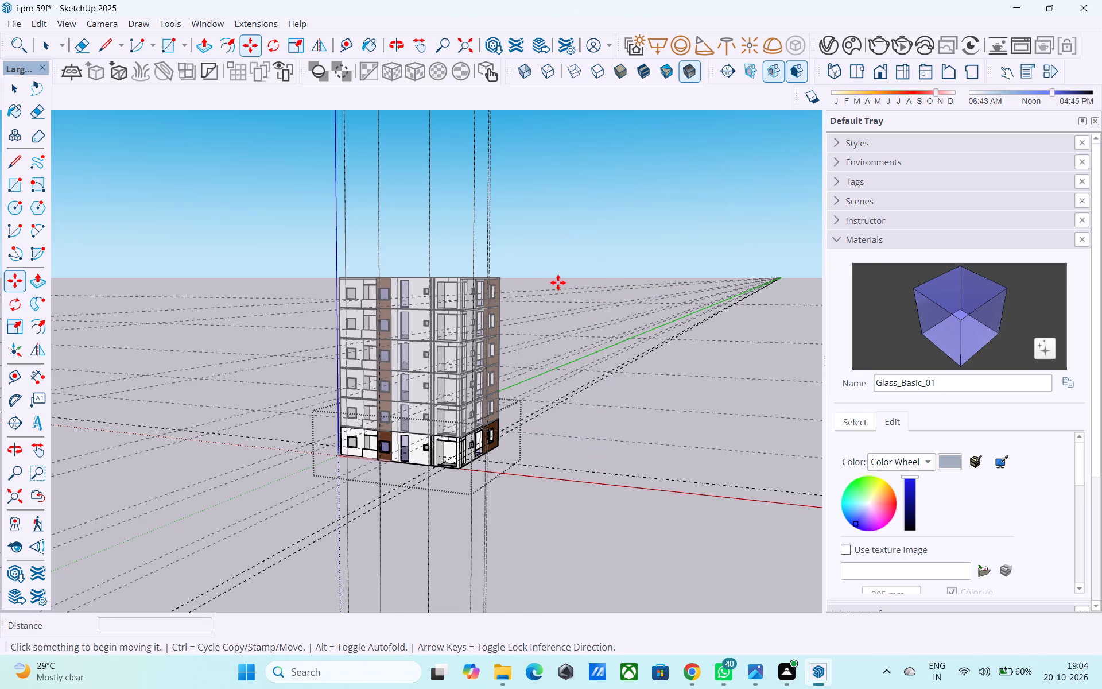
Close the storey component to leave its editing context.
{"action": "key", "text": "space"}
{"action": "scroll", "coordinate": [558, 283], "scroll_direction": "up", "scroll_amount": 1}
{"action": "scroll", "coordinate": [472, 155], "scroll_direction": "down", "scroll_amount": 7}
{"action": "left_click", "coordinate": [547, 398]}
{"action": "scroll", "coordinate": [517, 356], "scroll_direction": "down", "scroll_amount": 1}
{"action": "middle_click_drag", "start_coordinate": [513, 352], "coordinate": [525, 394]}
{"action": "left_click", "coordinate": [546, 397]}
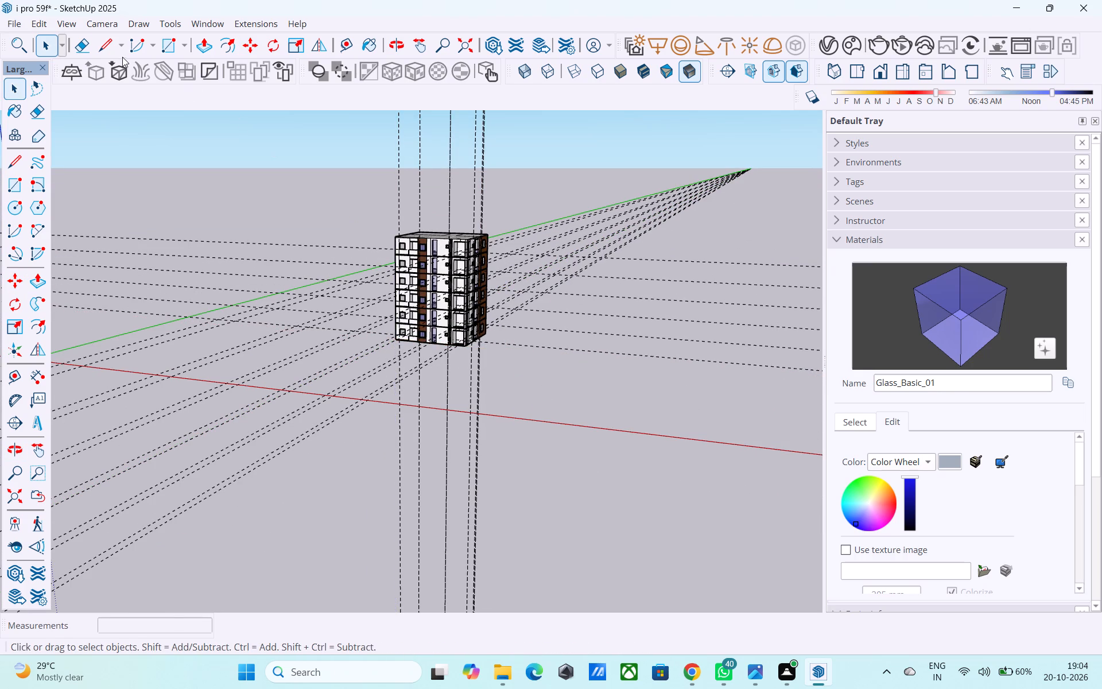
Import the window-set model named 3D from Downloads at the model's top level and place it beside the building's base.
{"action": "scroll", "coordinate": [22, 18], "scroll_direction": "up", "scroll_amount": 4}
{"action": "left_click", "coordinate": [20, 20]}
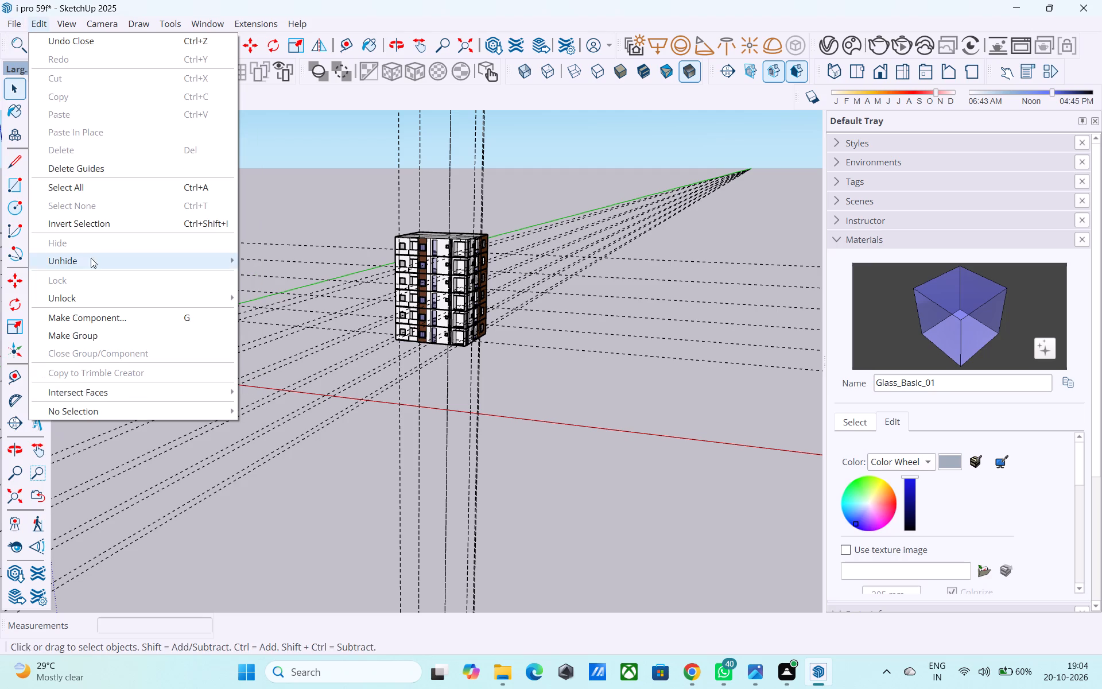
{"action": "left_click", "coordinate": [6, 19]}
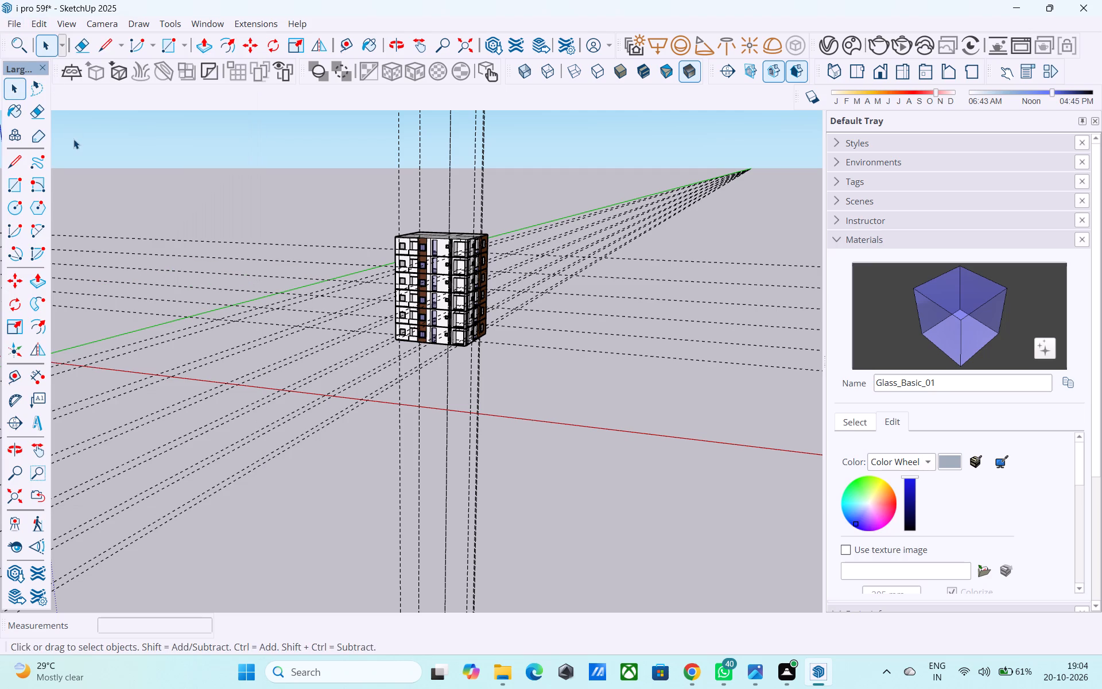
{"action": "left_click", "coordinate": [13, 27]}
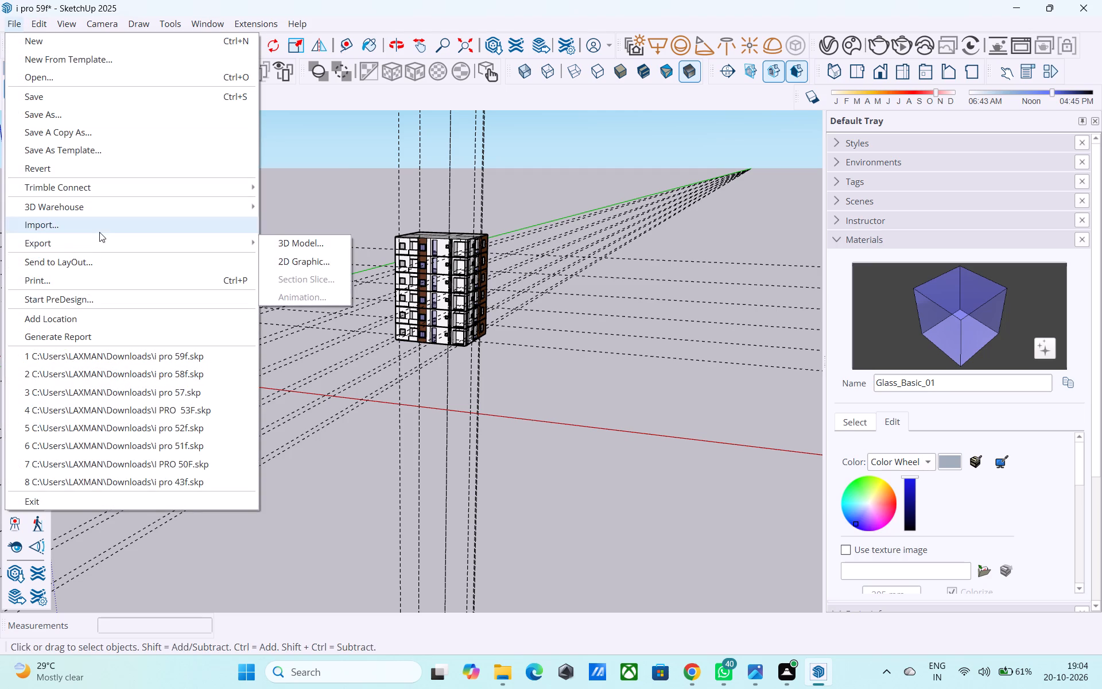
{"action": "left_click", "coordinate": [99, 230]}
{"action": "scroll", "coordinate": [183, 214], "scroll_direction": "down", "scroll_amount": 4}
{"action": "scroll", "coordinate": [191, 222], "scroll_direction": "up", "scroll_amount": 2}
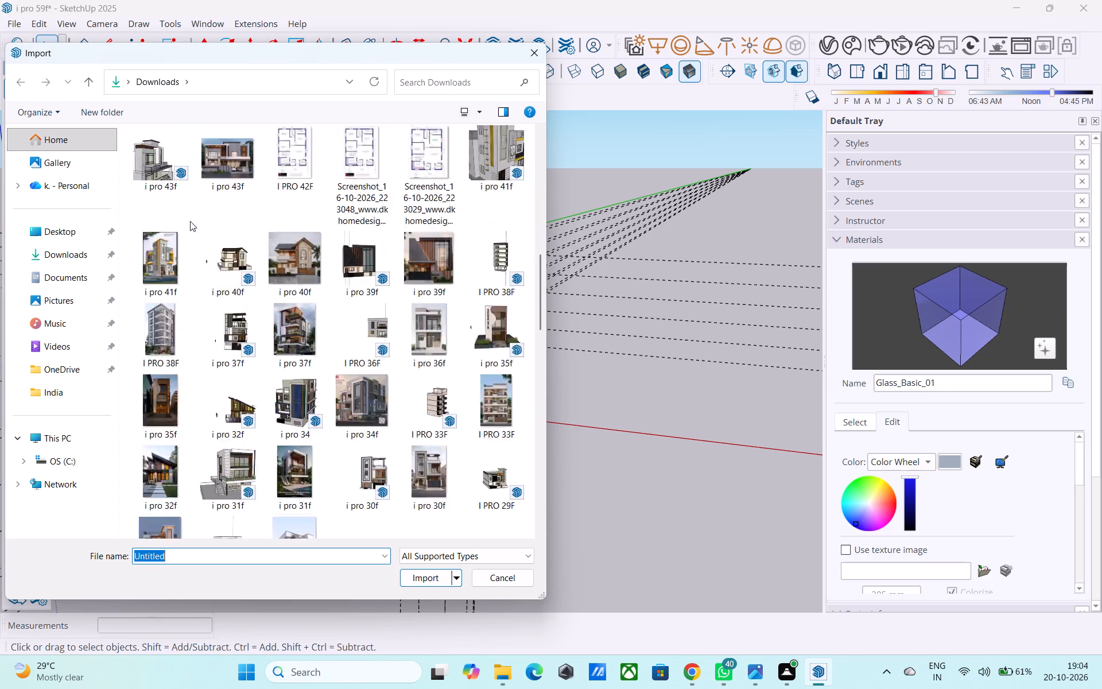
{"action": "scroll", "coordinate": [190, 221], "scroll_direction": "up", "scroll_amount": 4}
{"action": "scroll", "coordinate": [188, 204], "scroll_direction": "down", "scroll_amount": 5}
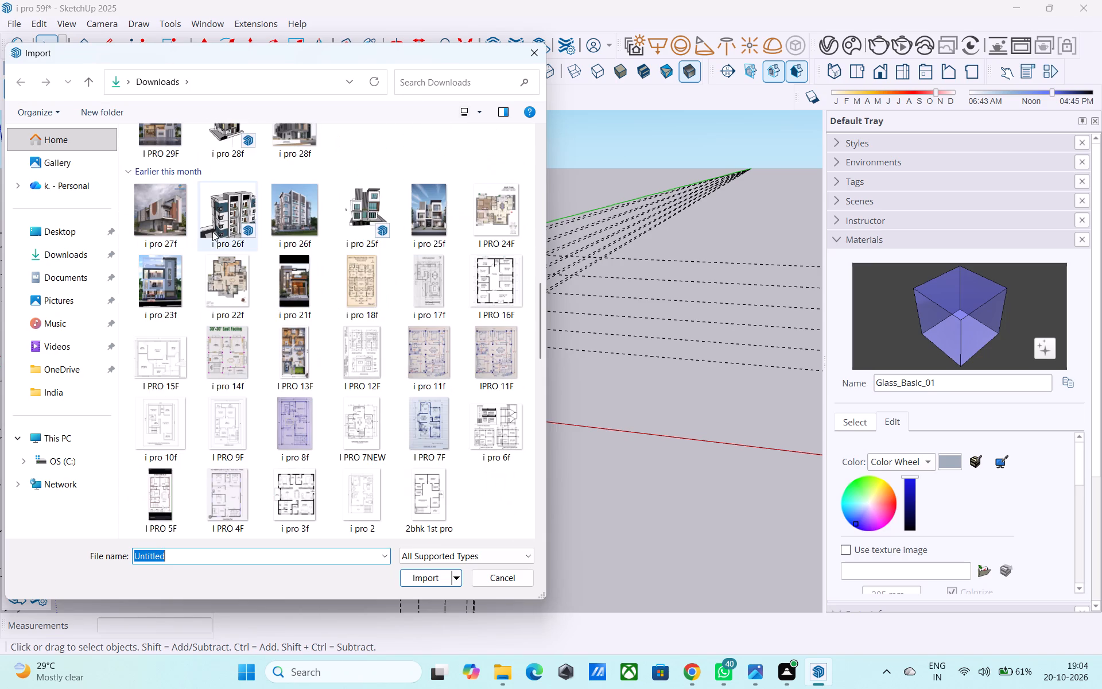
{"action": "scroll", "coordinate": [332, 253], "scroll_direction": "down", "scroll_amount": 5}
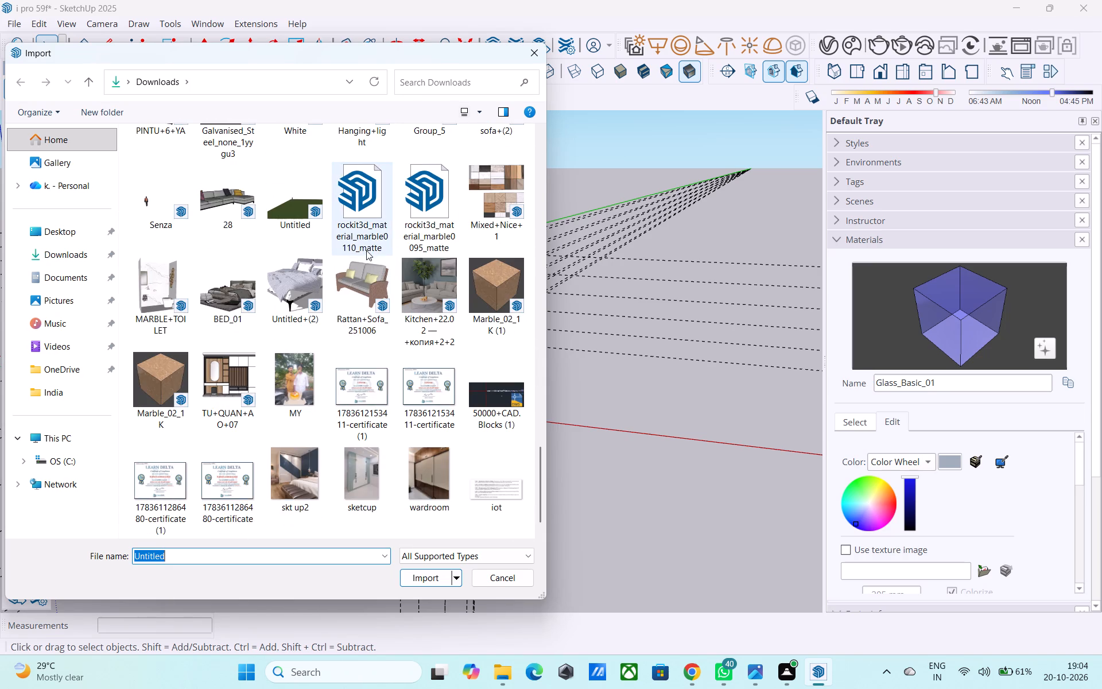
{"action": "scroll", "coordinate": [366, 248], "scroll_direction": "up", "scroll_amount": 2}
{"action": "scroll", "coordinate": [366, 247], "scroll_direction": "down", "scroll_amount": 1}
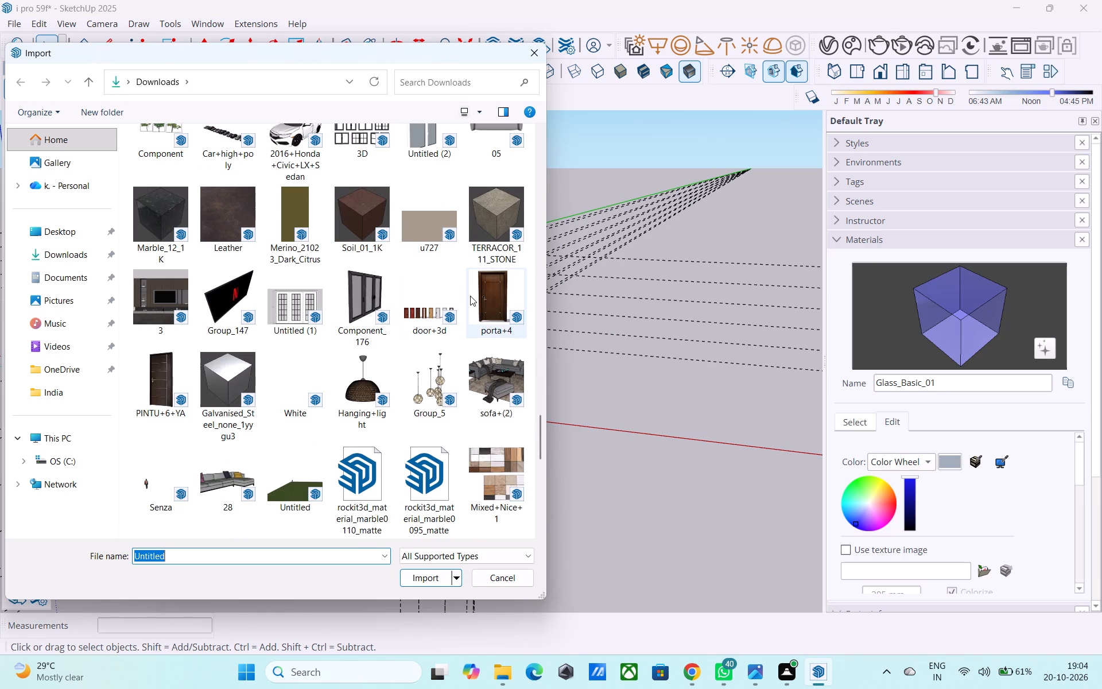
{"action": "left_click", "coordinate": [473, 297]}
{"action": "left_click_drag", "start_coordinate": [474, 436], "coordinate": [474, 468]}
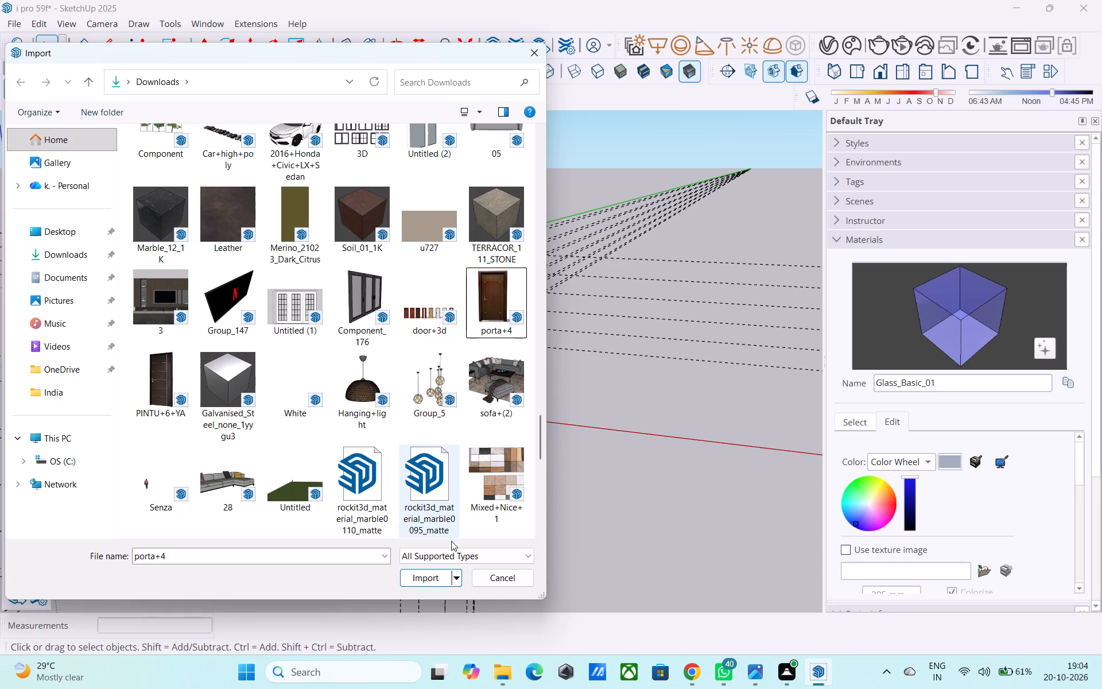
{"action": "scroll", "coordinate": [322, 309], "scroll_direction": "up", "scroll_amount": 1}
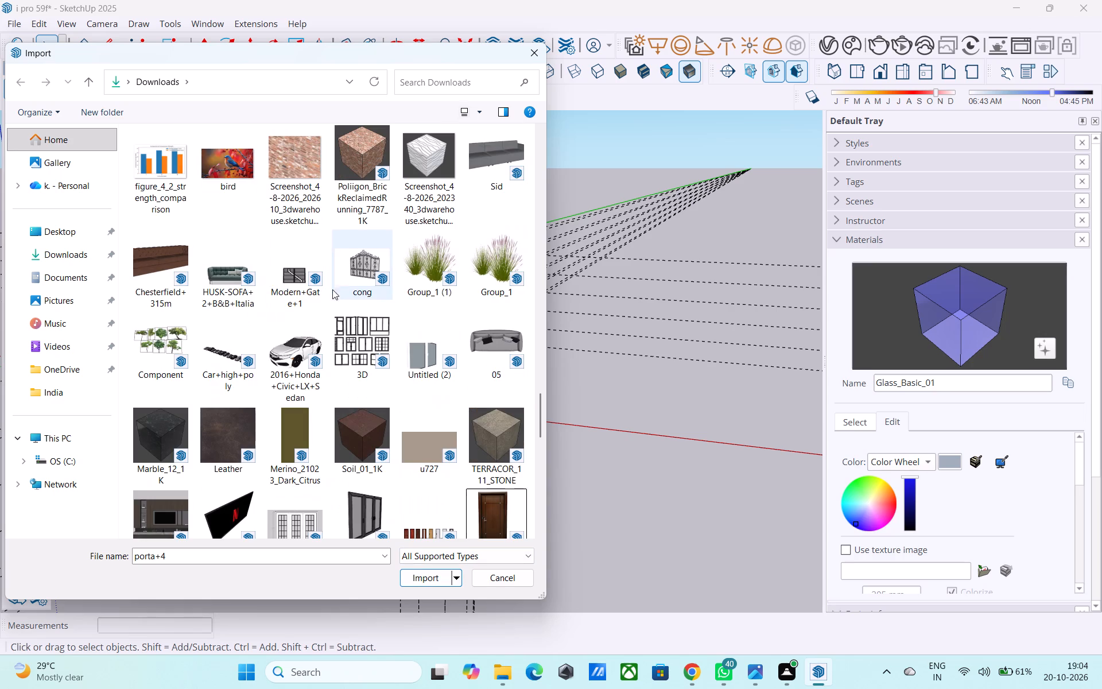
{"action": "left_click", "coordinate": [358, 337]}
{"action": "left_click", "coordinate": [429, 577]}
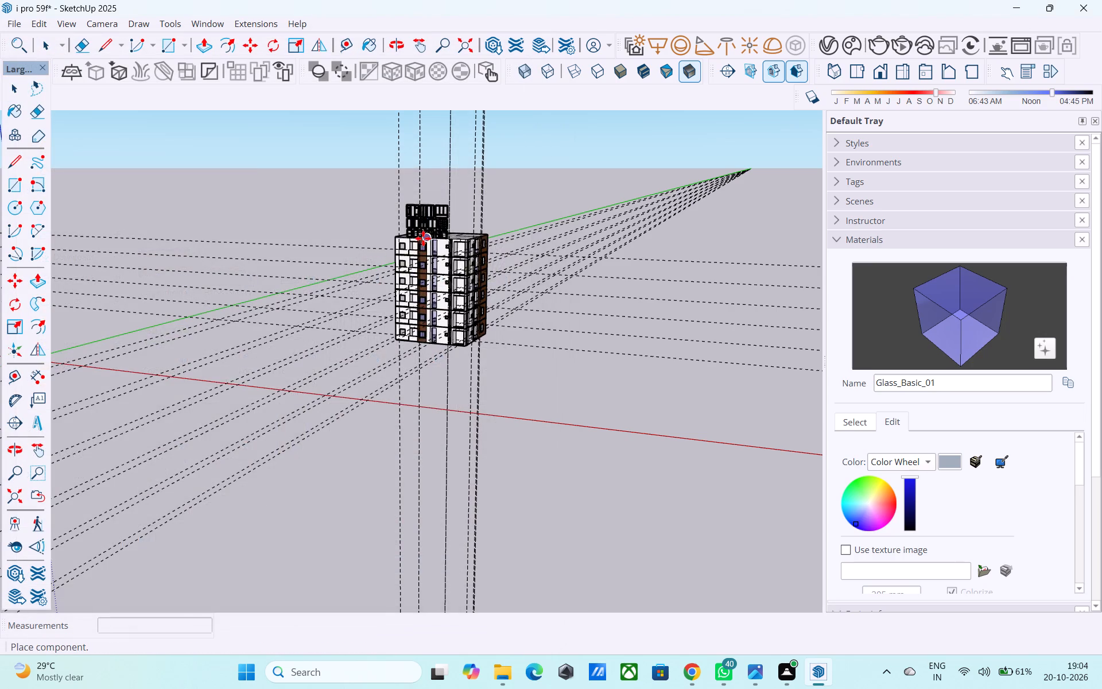
{"action": "scroll", "coordinate": [426, 243], "scroll_direction": "down", "scroll_amount": 5}
{"action": "middle_click_drag", "start_coordinate": [429, 252], "coordinate": [595, 348]}
{"action": "scroll", "coordinate": [494, 329], "scroll_direction": "up", "scroll_amount": 7}
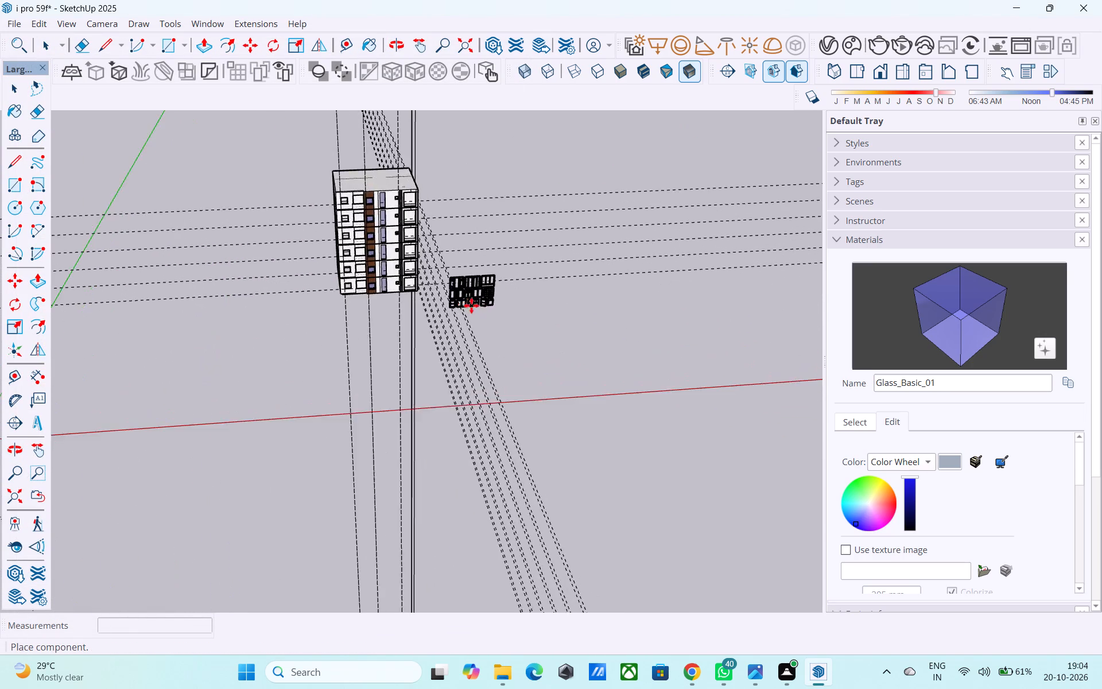
{"action": "scroll", "coordinate": [471, 305], "scroll_direction": "up", "scroll_amount": 3}
{"action": "middle_click_drag", "start_coordinate": [464, 298], "coordinate": [336, 240]}
{"action": "scroll", "coordinate": [317, 226], "scroll_direction": "down", "scroll_amount": 4}
{"action": "scroll", "coordinate": [409, 262], "scroll_direction": "up", "scroll_amount": 7}
{"action": "scroll", "coordinate": [448, 304], "scroll_direction": "up", "scroll_amount": 4}
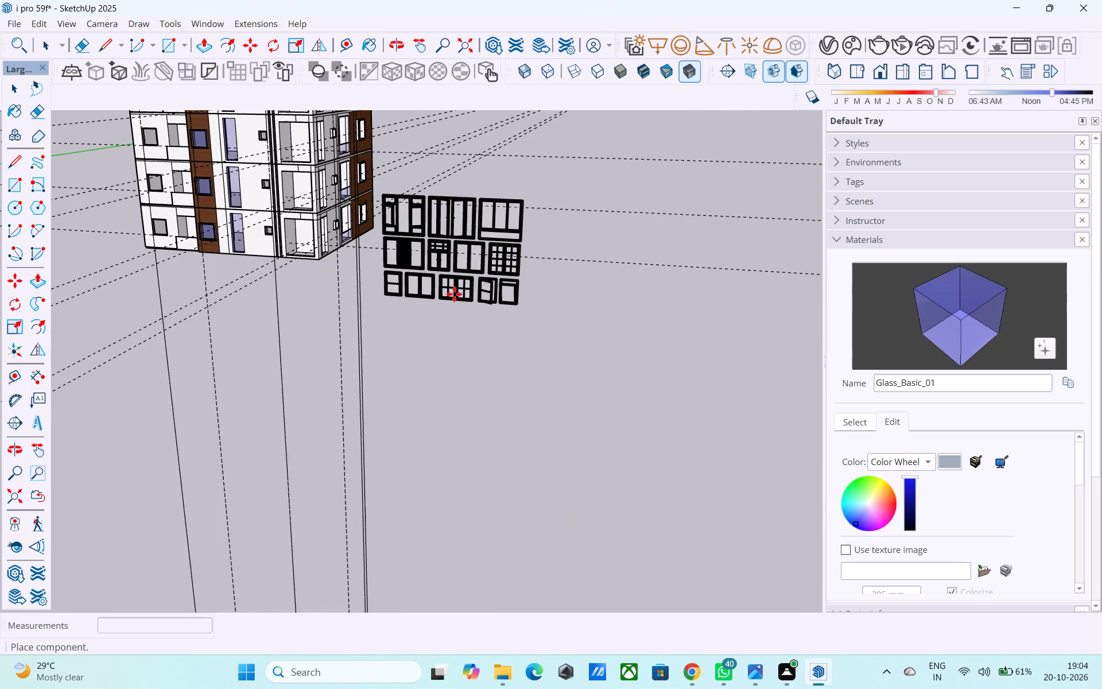
{"action": "left_click", "coordinate": [451, 285]}
{"action": "middle_click_drag", "start_coordinate": [498, 239], "coordinate": [328, 261]}
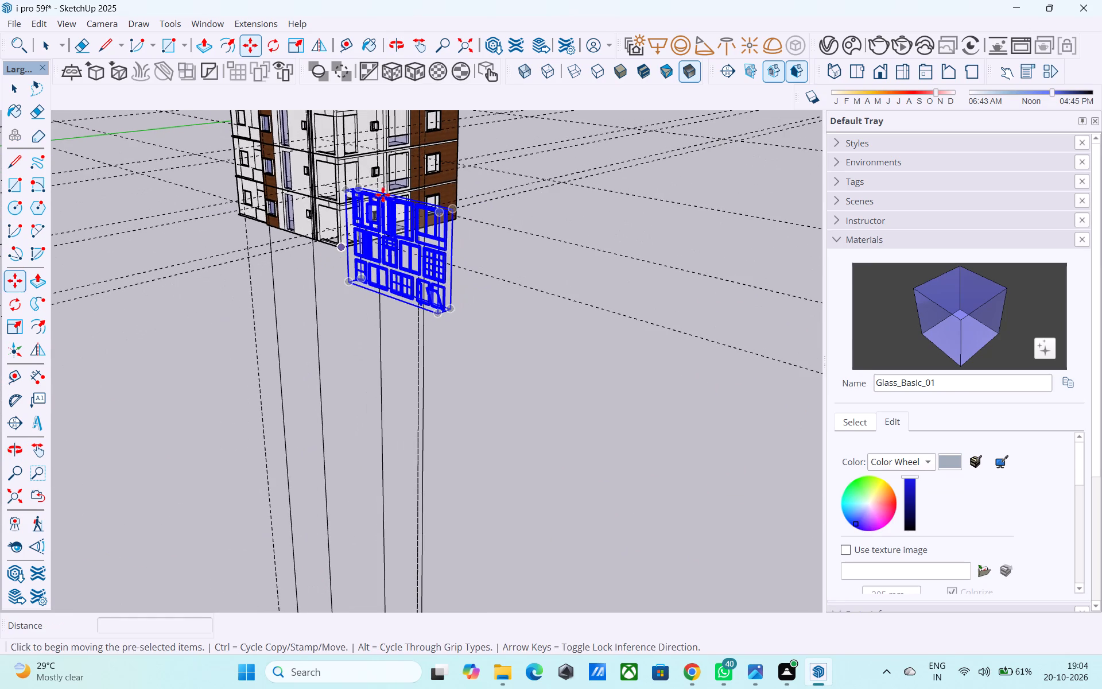
{"action": "scroll", "coordinate": [353, 186], "scroll_direction": "up", "scroll_amount": 5}
{"action": "middle_click_drag", "start_coordinate": [354, 182], "coordinate": [631, 309]}
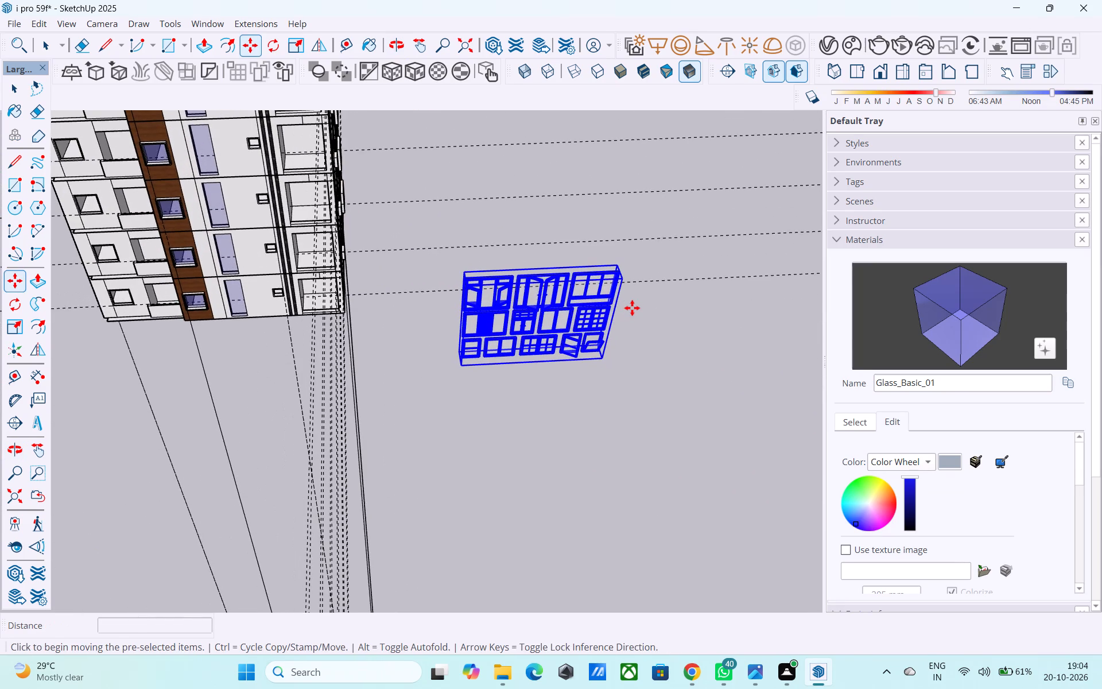
Explode the imported window set and its nested component into separate window objects.
{"action": "key", "text": "space"}
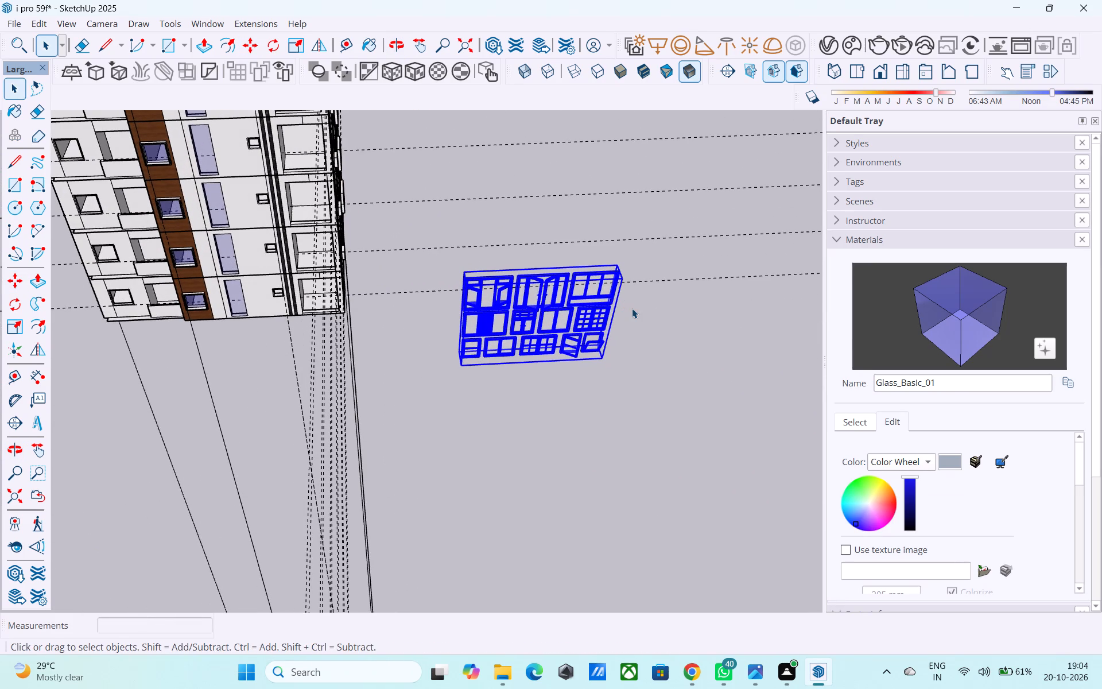
{"action": "left_click", "coordinate": [579, 317]}
{"action": "right_click", "coordinate": [579, 318]}
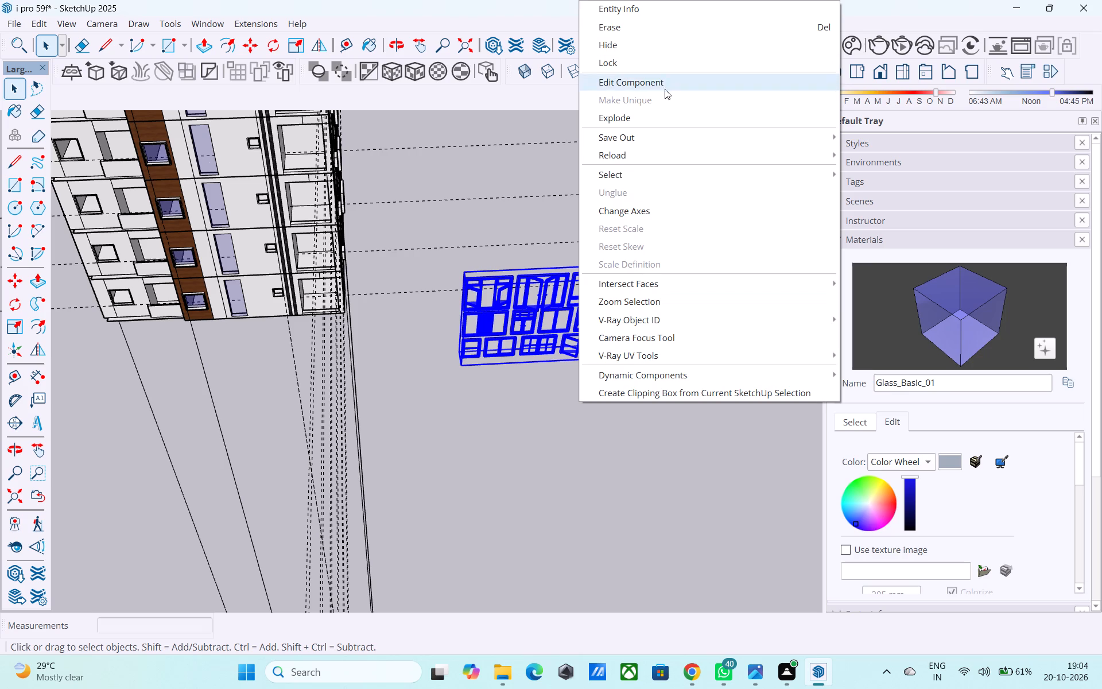
{"action": "left_click", "coordinate": [673, 113]}
{"action": "left_click", "coordinate": [561, 288]}
{"action": "double_click", "coordinate": [561, 288]}
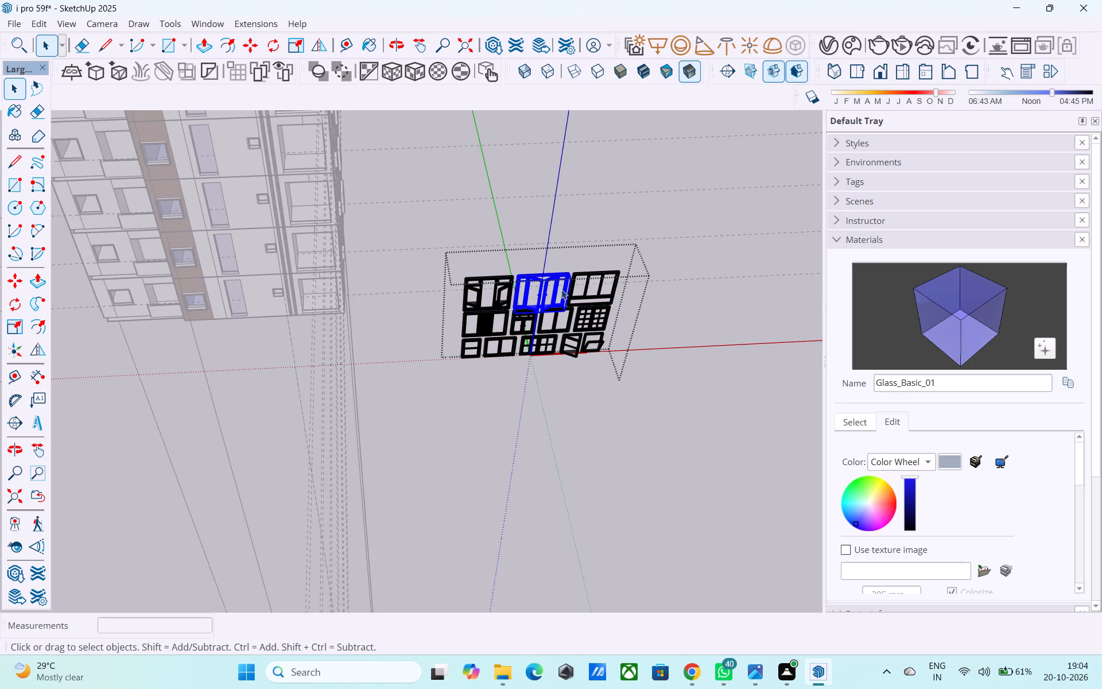
{"action": "left_click", "coordinate": [597, 237]}
{"action": "left_click", "coordinate": [535, 309]}
{"action": "right_click", "coordinate": [534, 311]}
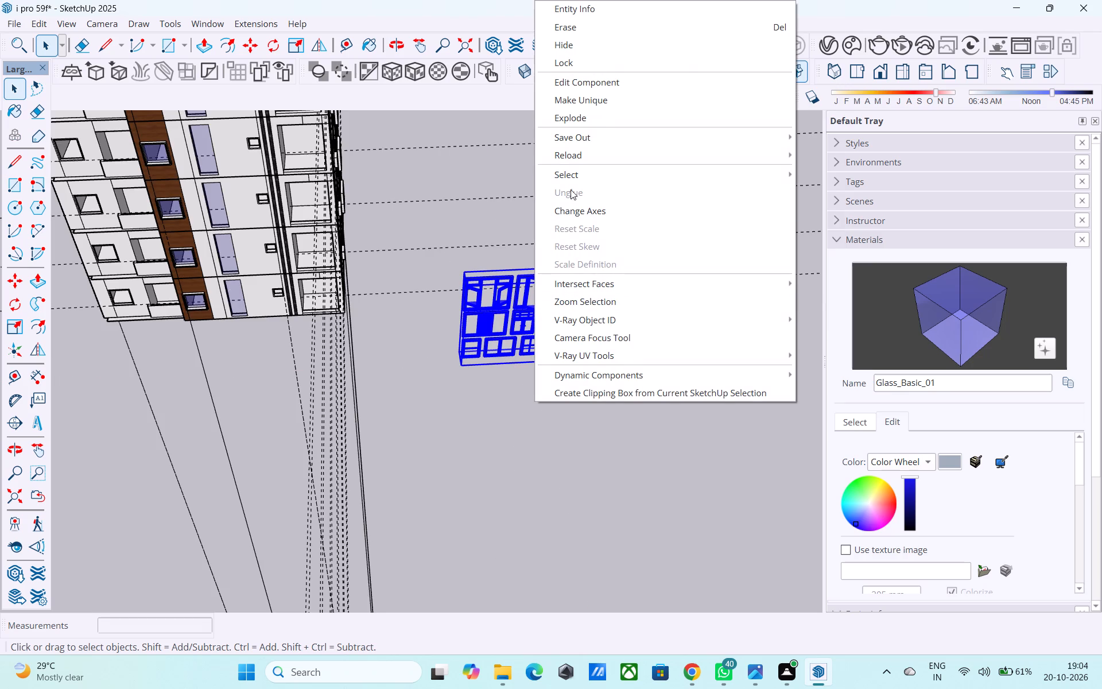
{"action": "left_click_drag", "start_coordinate": [575, 161], "coordinate": [572, 118]}
Move the small two-pane window from the set's lowest row about 66' 3" to just below the facade's plain square-window column.
{"action": "middle_click_drag", "start_coordinate": [590, 282], "coordinate": [578, 278]}
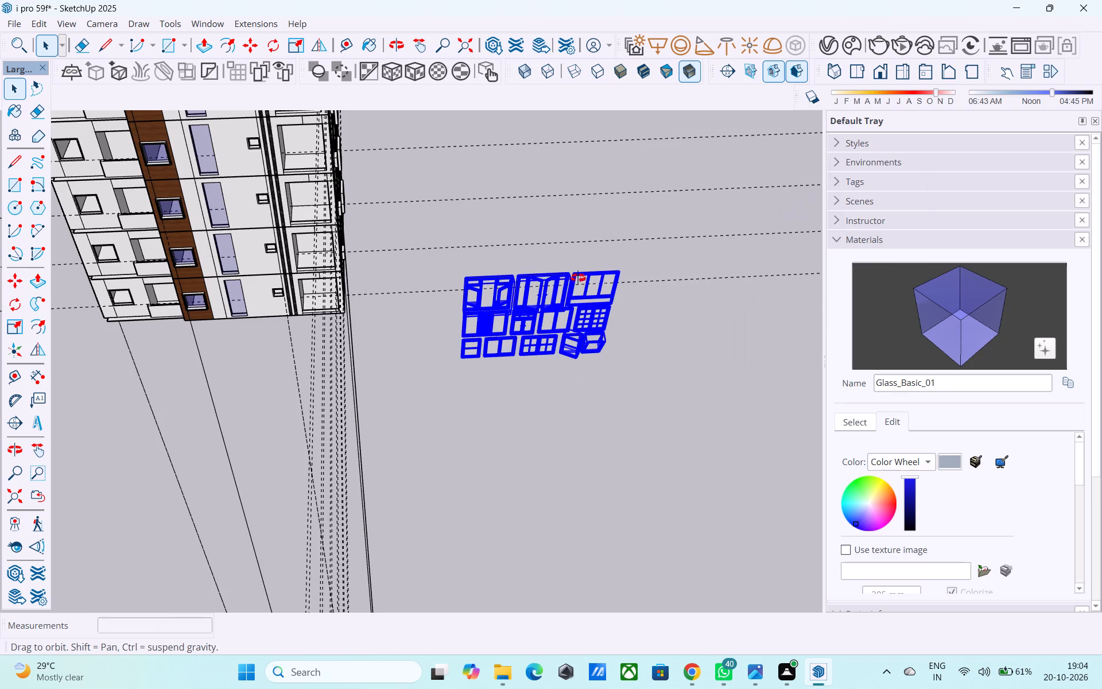
{"action": "middle_click_drag", "start_coordinate": [578, 278], "coordinate": [385, 172]}
{"action": "scroll", "coordinate": [397, 167], "scroll_direction": "up", "scroll_amount": 1}
{"action": "scroll", "coordinate": [547, 340], "scroll_direction": "up", "scroll_amount": 2}
{"action": "scroll", "coordinate": [560, 350], "scroll_direction": "down", "scroll_amount": 4}
{"action": "middle_click_drag", "start_coordinate": [556, 355], "coordinate": [573, 309]}
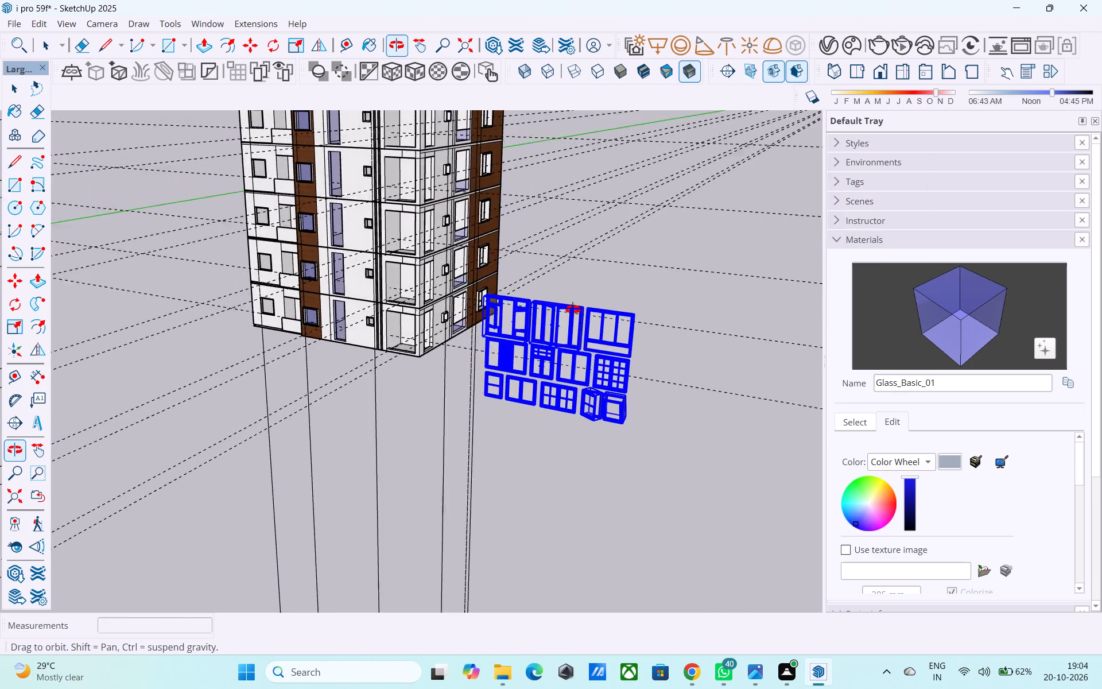
{"action": "middle_click_drag", "start_coordinate": [573, 309], "coordinate": [581, 288]}
{"action": "scroll", "coordinate": [583, 347], "scroll_direction": "up", "scroll_amount": 4}
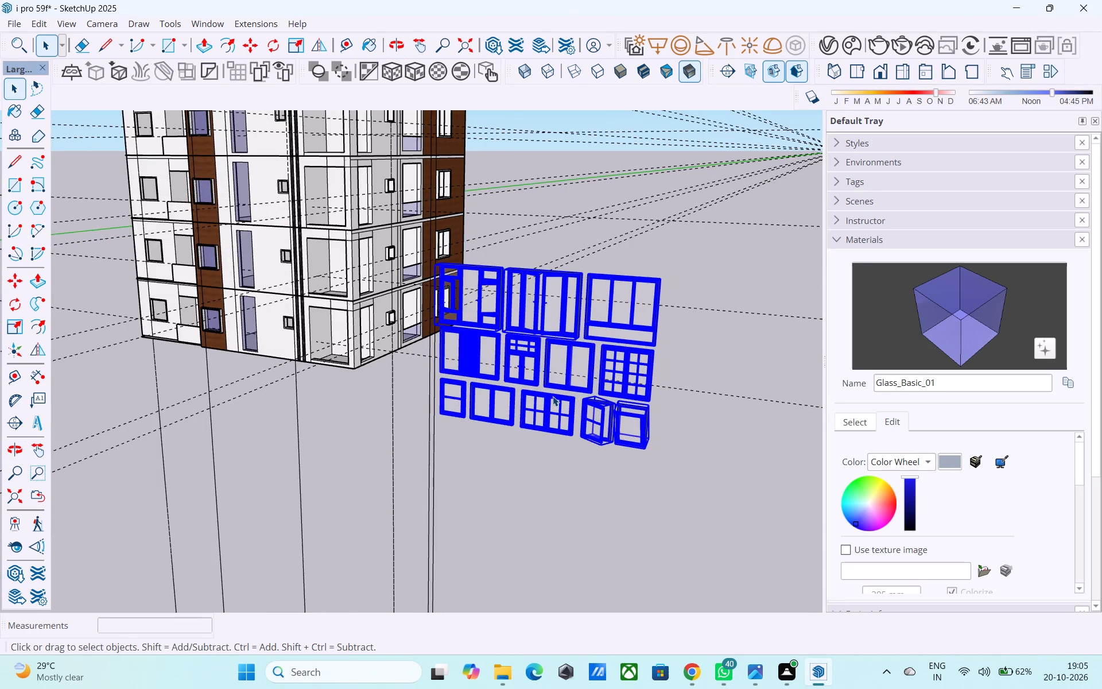
{"action": "scroll", "coordinate": [554, 396], "scroll_direction": "down", "scroll_amount": 1}
{"action": "middle_click_drag", "start_coordinate": [551, 392], "coordinate": [538, 349]}
{"action": "scroll", "coordinate": [532, 398], "scroll_direction": "down", "scroll_amount": 1}
{"action": "middle_click_drag", "start_coordinate": [525, 395], "coordinate": [510, 392]}
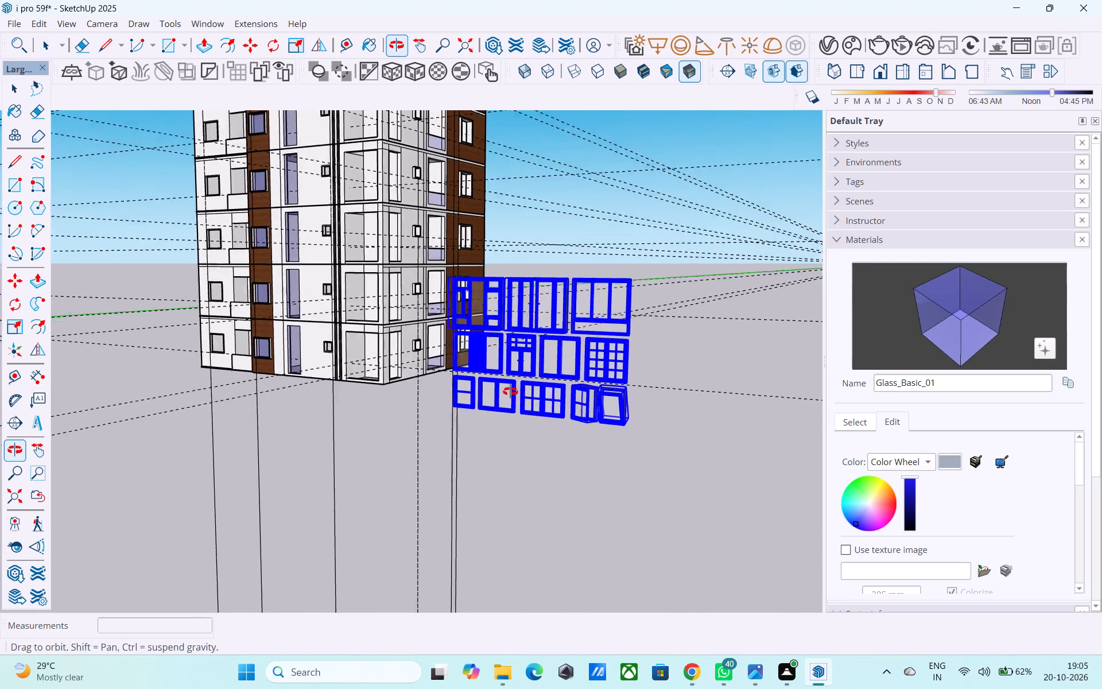
{"action": "middle_click_drag", "start_coordinate": [510, 392], "coordinate": [503, 392]}
{"action": "scroll", "coordinate": [505, 392], "scroll_direction": "up", "scroll_amount": 4}
{"action": "middle_click_drag", "start_coordinate": [510, 392], "coordinate": [554, 481]}
{"action": "scroll", "coordinate": [506, 393], "scroll_direction": "up", "scroll_amount": 3}
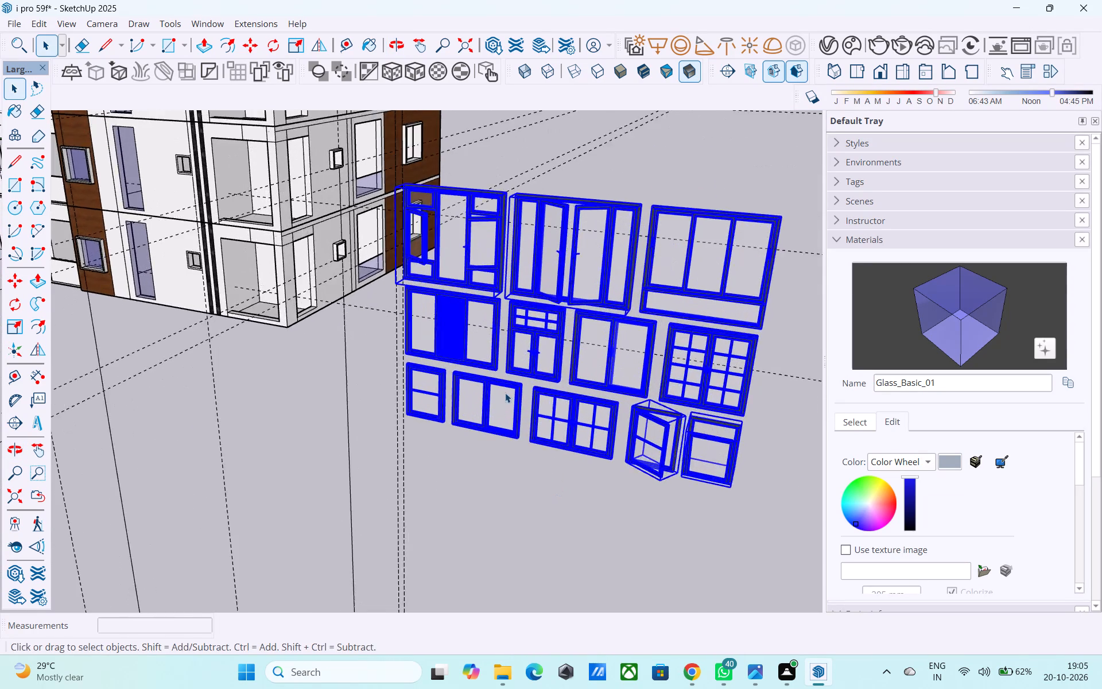
{"action": "scroll", "coordinate": [505, 393], "scroll_direction": "up", "scroll_amount": 1}
{"action": "left_click", "coordinate": [484, 375]}
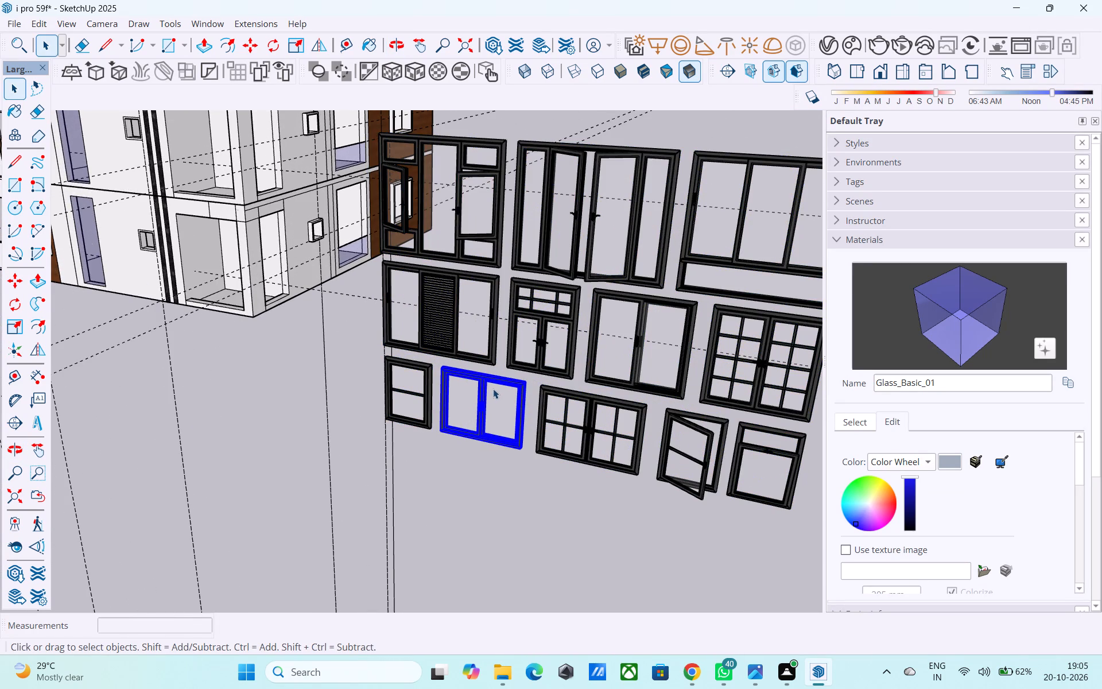
{"action": "type", "text": "m"}
{"action": "key", "text": "space"}
{"action": "key", "text": "m"}
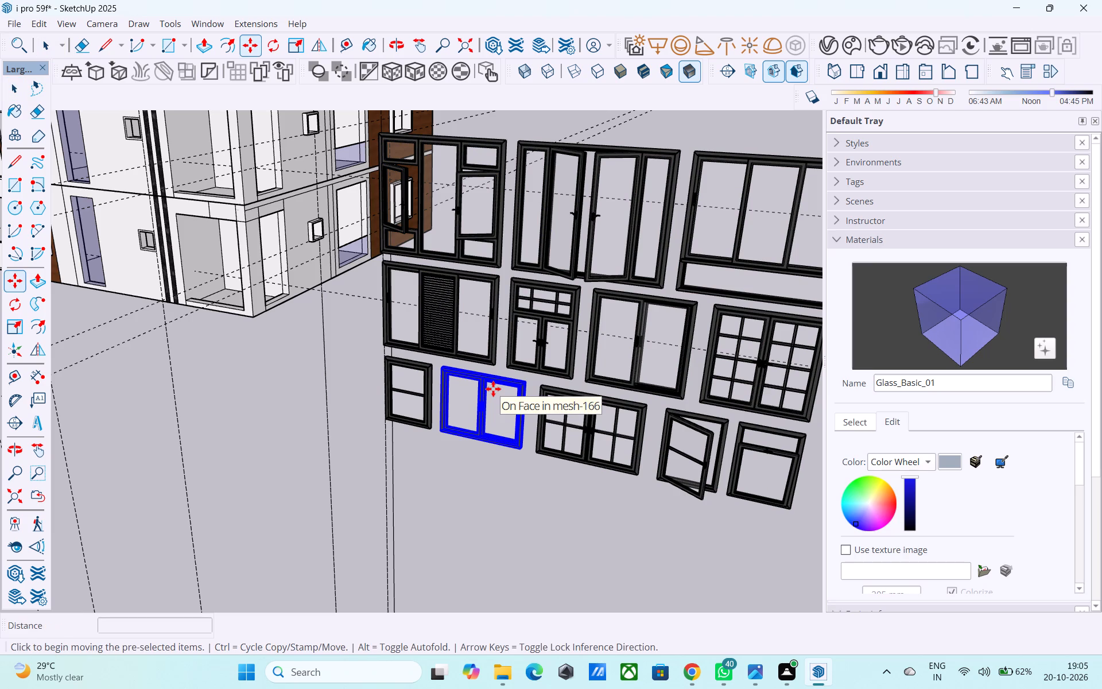
{"action": "left_click", "coordinate": [518, 387]}
{"action": "scroll", "coordinate": [518, 387], "scroll_direction": "down", "scroll_amount": 10}
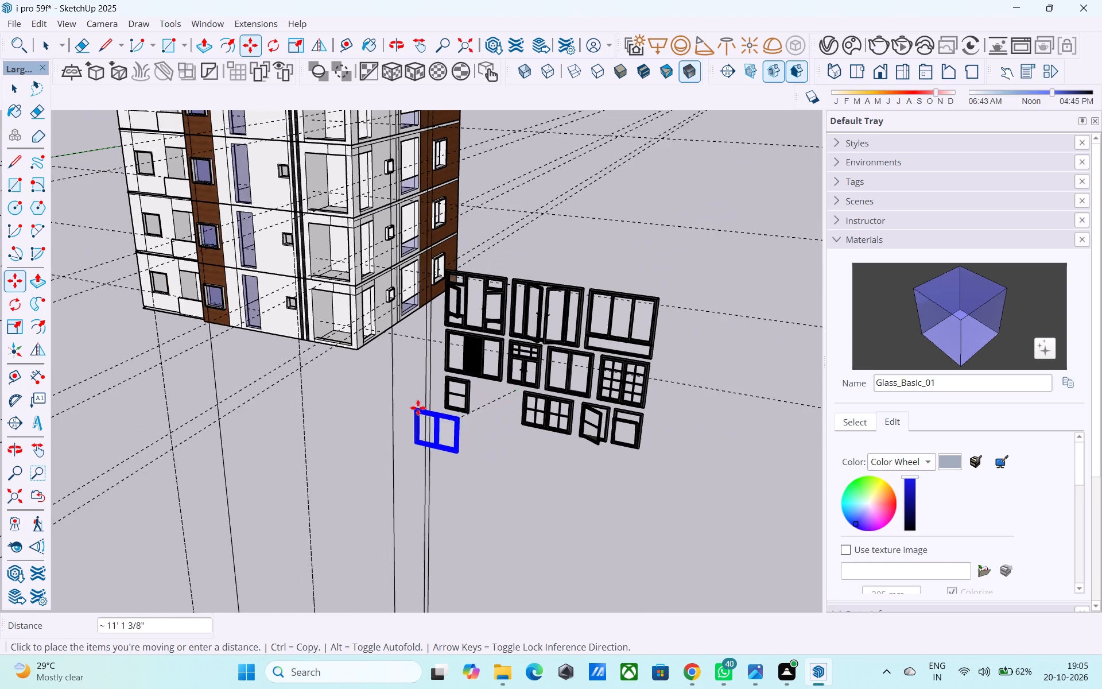
{"action": "middle_click_drag", "start_coordinate": [313, 335], "coordinate": [482, 396]}
{"action": "scroll", "coordinate": [515, 378], "scroll_direction": "down", "scroll_amount": 10}
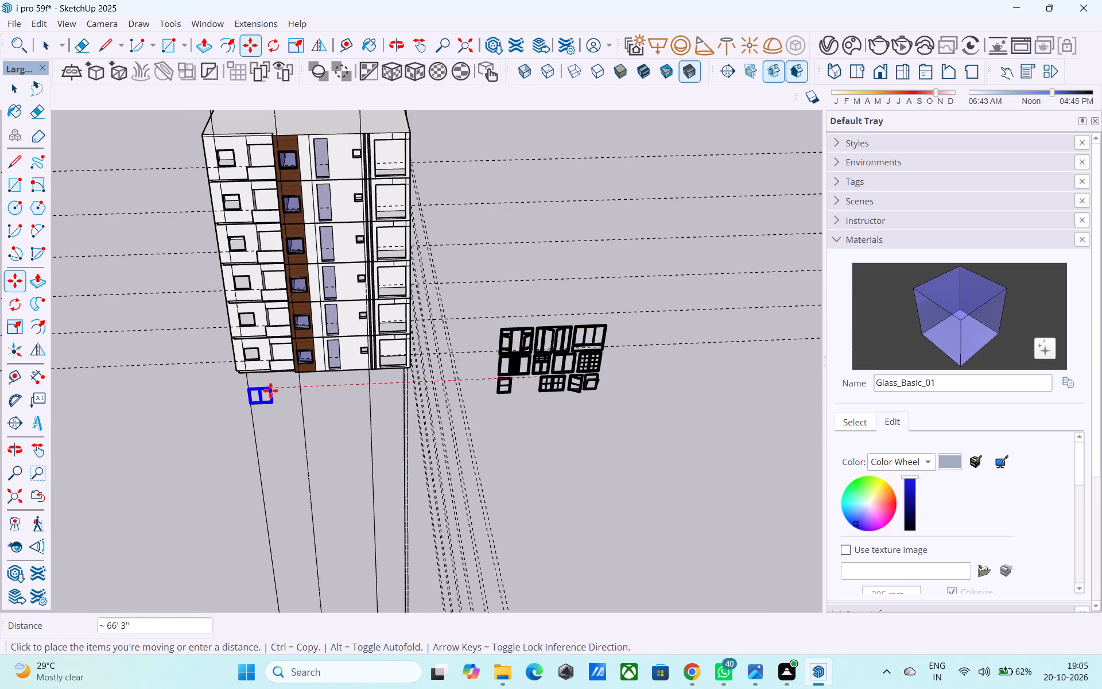
{"action": "left_click", "coordinate": [270, 390]}
Delete all the other windows of the imported set, keeping only the two-pane window near the facade.
{"action": "middle_click_drag", "start_coordinate": [576, 362], "coordinate": [474, 273]}
{"action": "scroll", "coordinate": [515, 318], "scroll_direction": "up", "scroll_amount": 3}
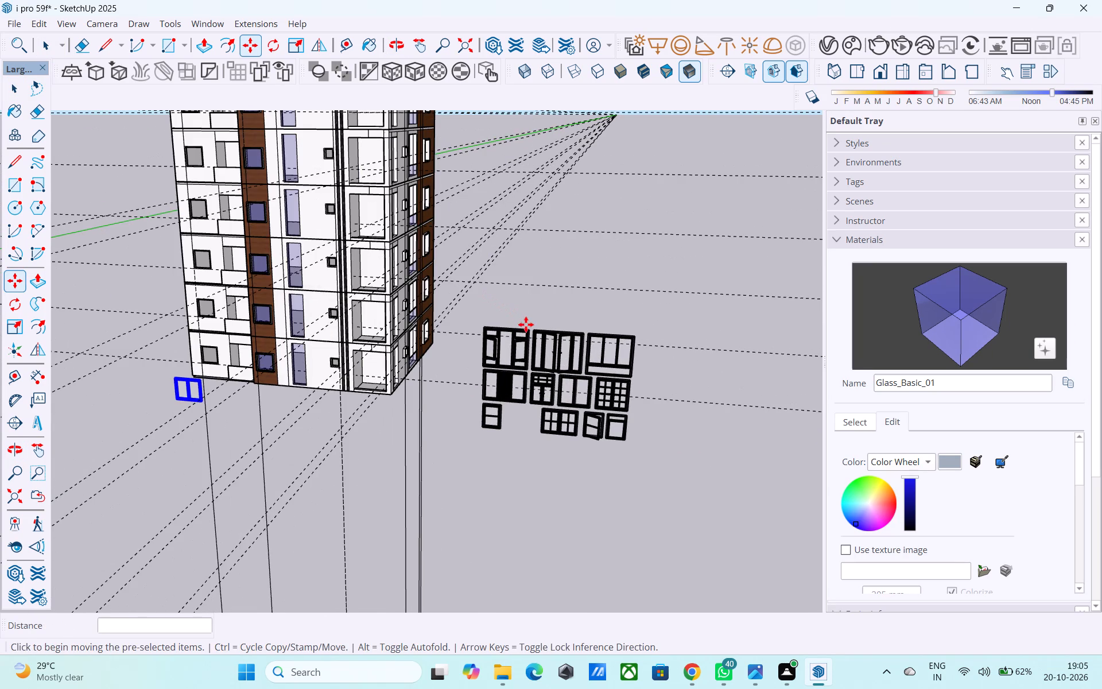
{"action": "key", "text": "space"}
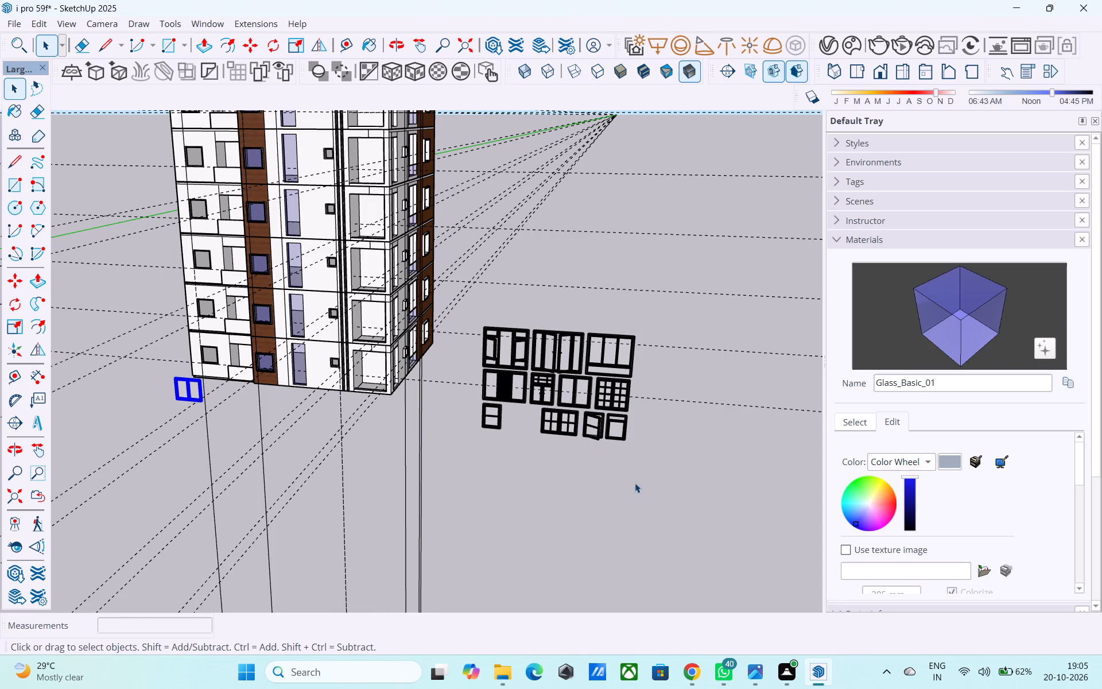
{"action": "left_click", "coordinate": [635, 483]}
{"action": "left_click_drag", "start_coordinate": [668, 493], "coordinate": [478, 259]}
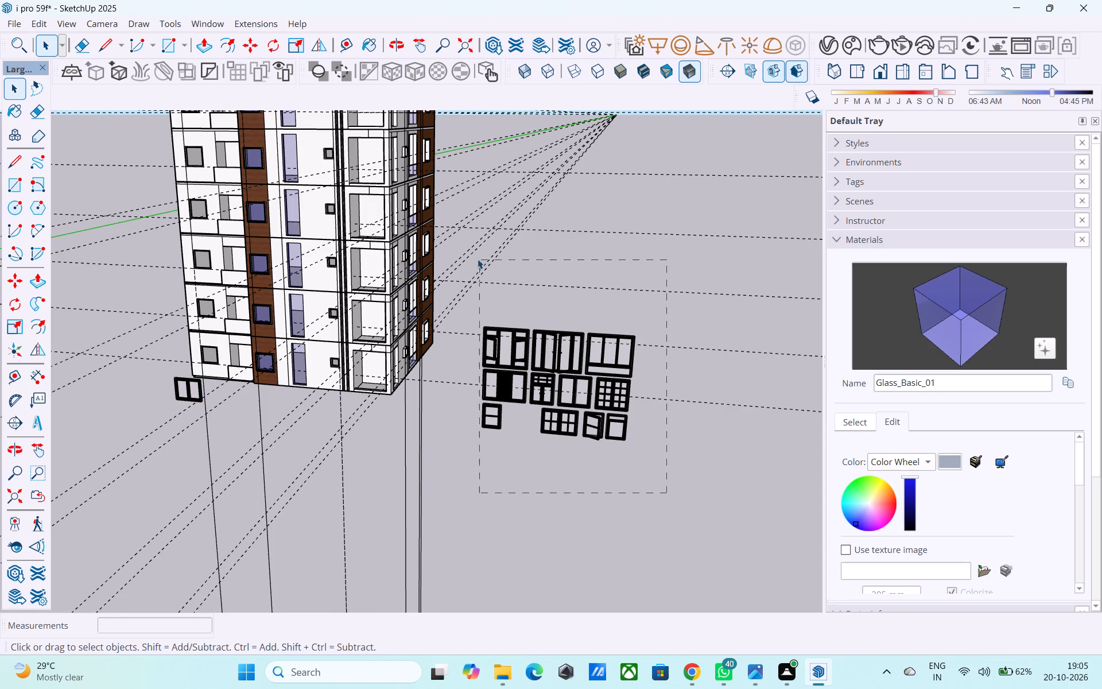
{"action": "left_click_drag", "start_coordinate": [478, 259], "coordinate": [475, 257]}
{"action": "left_click", "coordinate": [569, 435]}
{"action": "scroll", "coordinate": [569, 435], "scroll_direction": "up", "scroll_amount": 1}
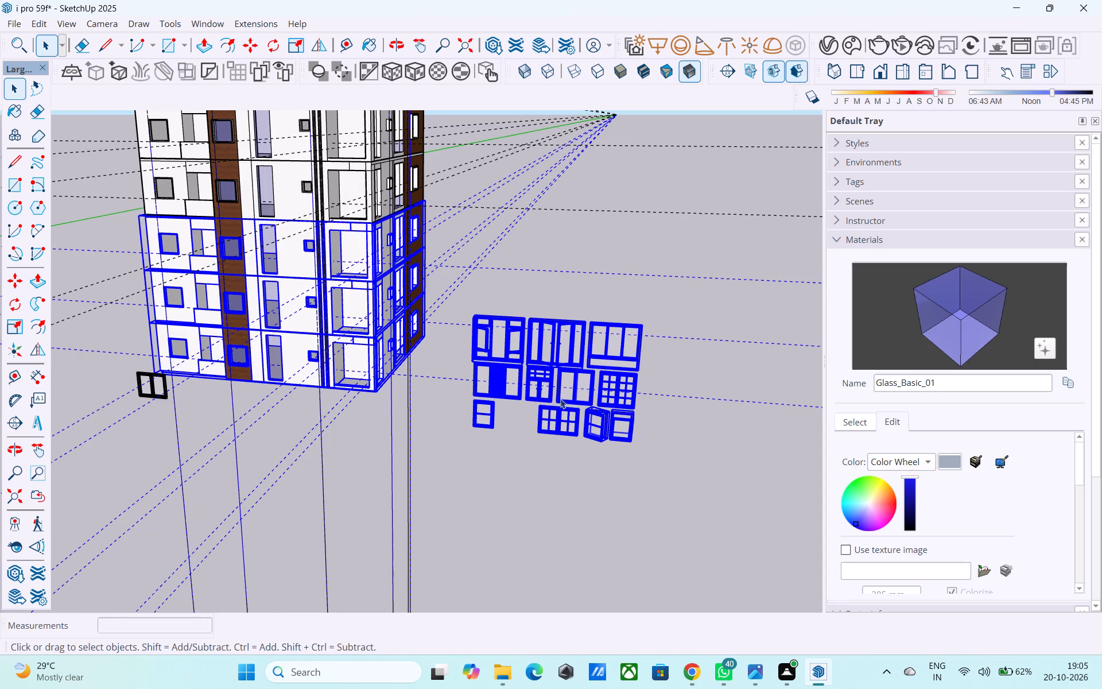
{"action": "left_click_drag", "start_coordinate": [560, 398], "coordinate": [486, 466]}
{"action": "middle_click_drag", "start_coordinate": [521, 445], "coordinate": [278, 531]}
{"action": "scroll", "coordinate": [342, 501], "scroll_direction": "down", "scroll_amount": 4}
{"action": "middle_click_drag", "start_coordinate": [370, 491], "coordinate": [478, 525]}
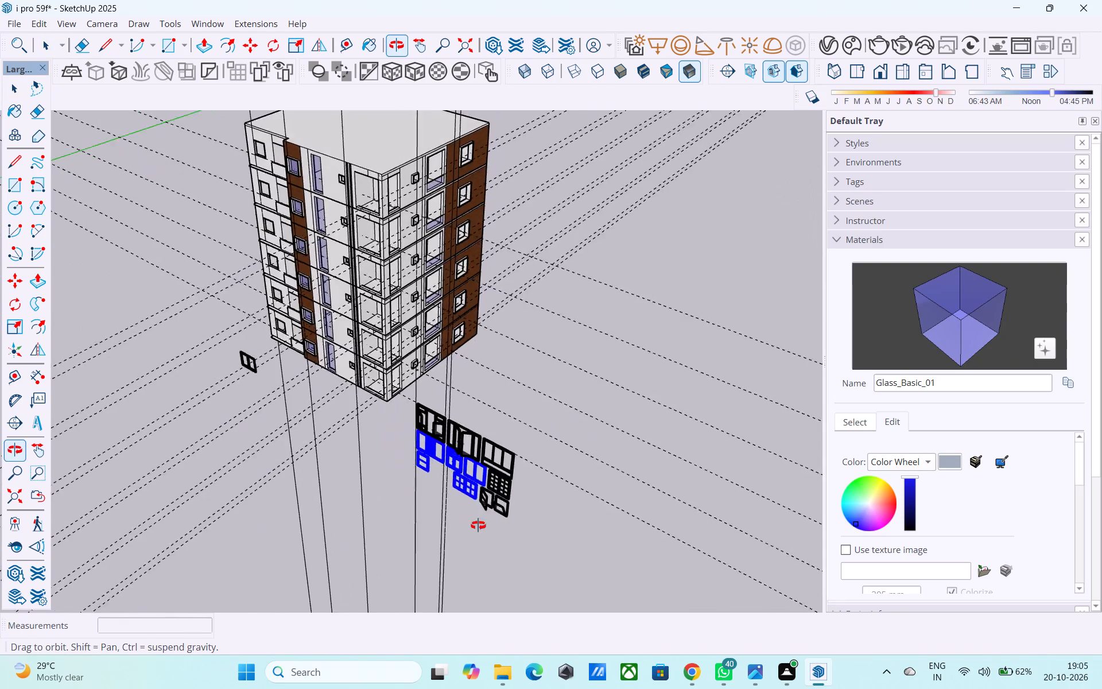
{"action": "middle_click_drag", "start_coordinate": [478, 525], "coordinate": [616, 649]}
{"action": "middle_click_drag", "start_coordinate": [510, 510], "coordinate": [560, 568]}
{"action": "scroll", "coordinate": [616, 531], "scroll_direction": "up", "scroll_amount": 3}
{"action": "left_click_drag", "start_coordinate": [587, 518], "coordinate": [417, 373]}
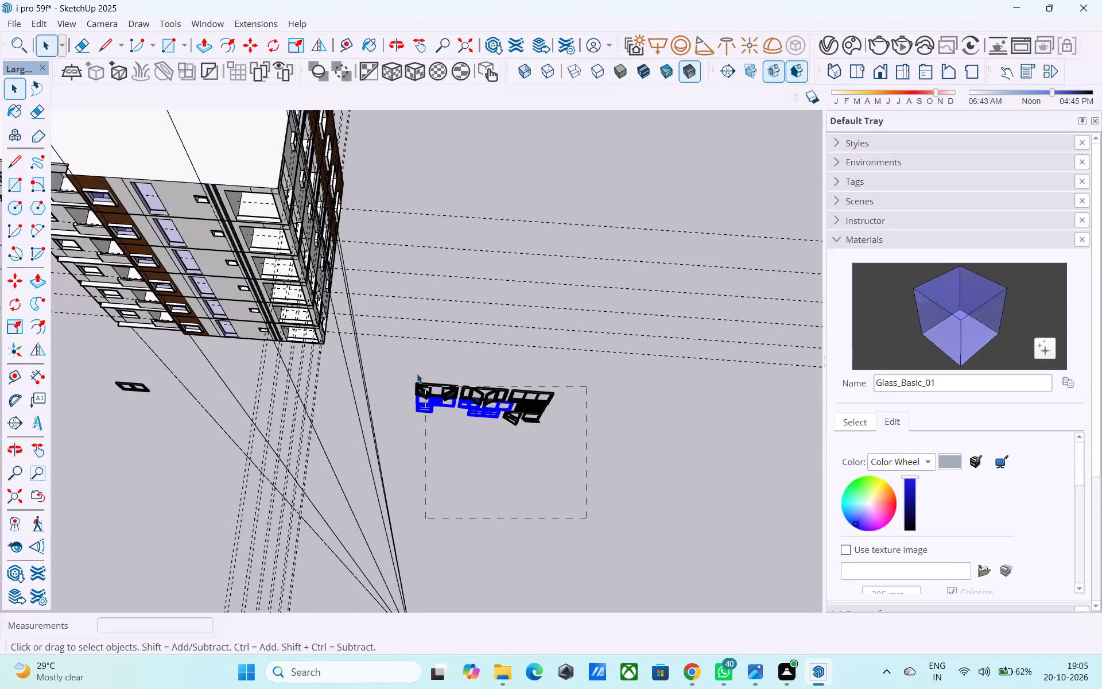
{"action": "left_click_drag", "start_coordinate": [417, 373], "coordinate": [405, 358]}
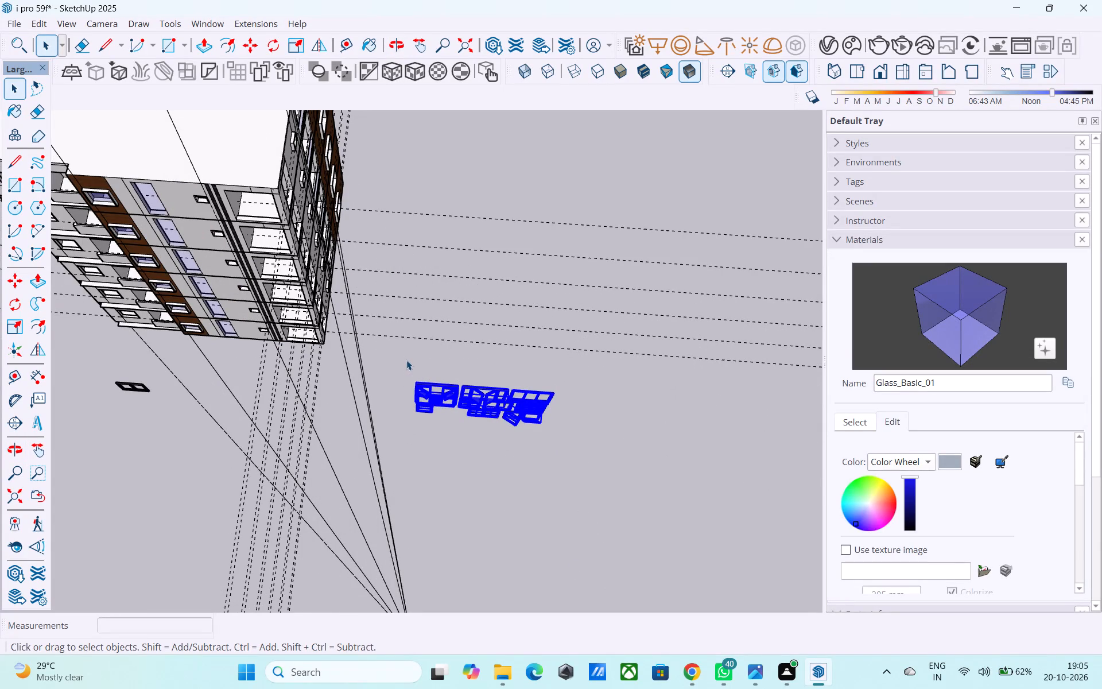
{"action": "key", "text": "Delete"}
{"action": "scroll", "coordinate": [416, 367], "scroll_direction": "down", "scroll_amount": 3}
{"action": "middle_click_drag", "start_coordinate": [416, 377], "coordinate": [589, 130]}
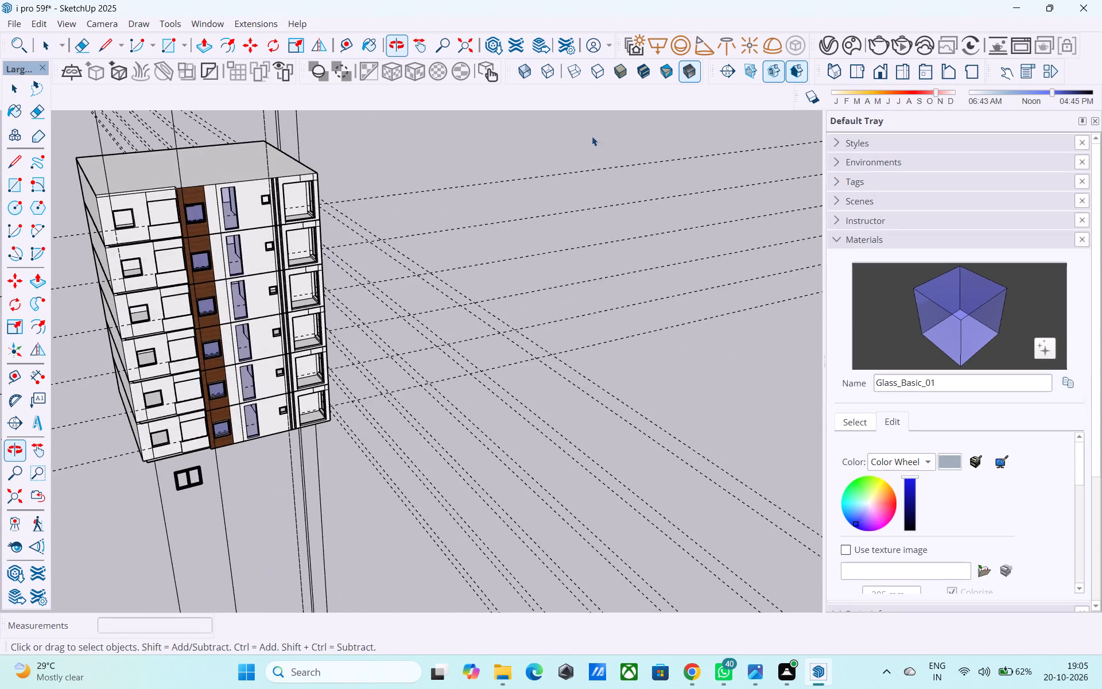
Copy the loose two-pane window and paste it inside the ground-floor component, near the base of its front wall.
{"action": "scroll", "coordinate": [576, 176], "scroll_direction": "down", "scroll_amount": 2}
{"action": "middle_click_drag", "start_coordinate": [308, 328], "coordinate": [258, 206]}
{"action": "scroll", "coordinate": [259, 234], "scroll_direction": "up", "scroll_amount": 2}
{"action": "scroll", "coordinate": [262, 243], "scroll_direction": "down", "scroll_amount": 3}
{"action": "middle_click_drag", "start_coordinate": [249, 268], "coordinate": [261, 206]}
{"action": "scroll", "coordinate": [226, 346], "scroll_direction": "up", "scroll_amount": 4}
{"action": "middle_click_drag", "start_coordinate": [215, 354], "coordinate": [230, 399]}
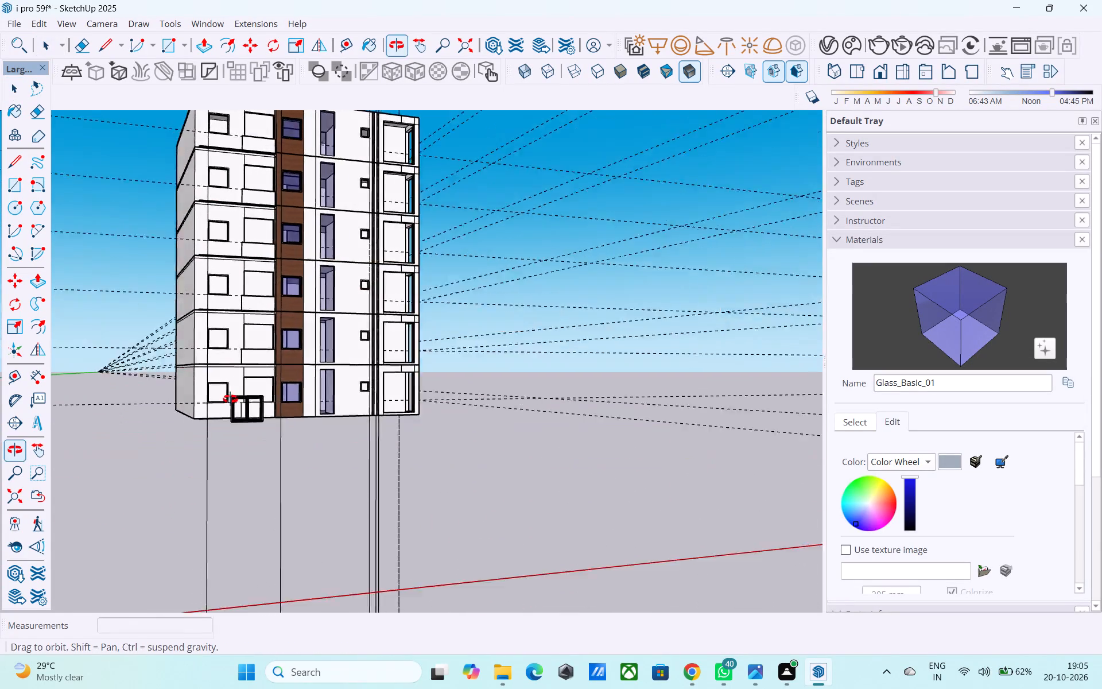
{"action": "middle_click_drag", "start_coordinate": [230, 399], "coordinate": [232, 402]}
{"action": "scroll", "coordinate": [230, 398], "scroll_direction": "up", "scroll_amount": 4}
{"action": "double_click", "coordinate": [223, 399]}
{"action": "left_click", "coordinate": [316, 504]}
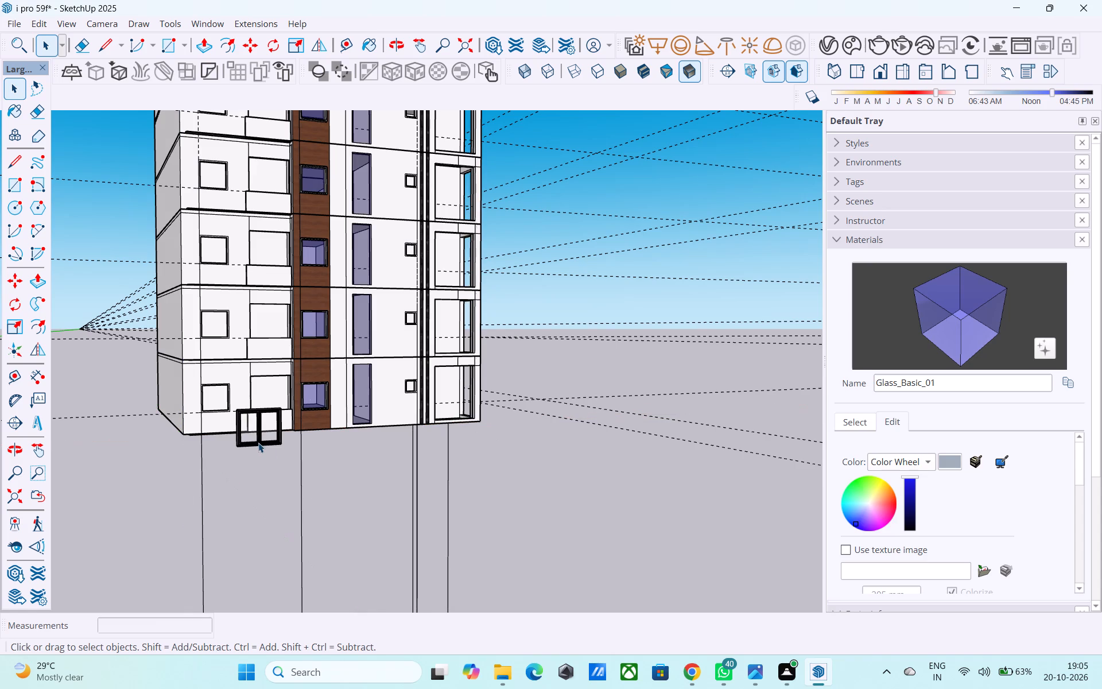
{"action": "left_click", "coordinate": [258, 443]}
{"action": "key", "text": "ctrl+c"}
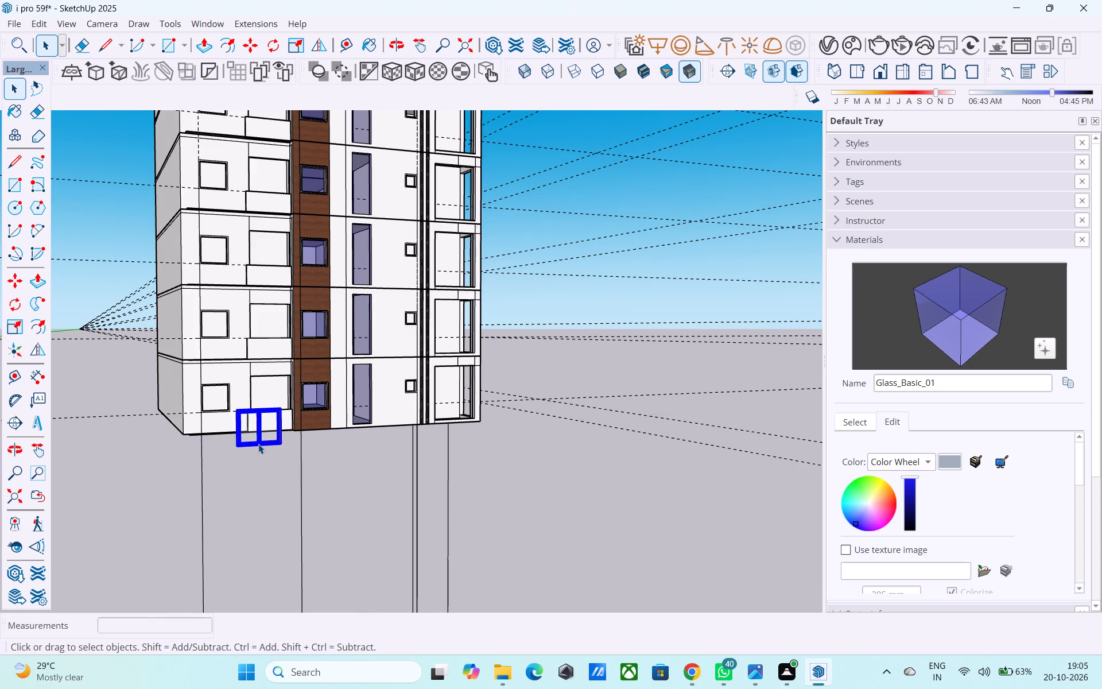
{"action": "left_click", "coordinate": [196, 384]}
{"action": "scroll", "coordinate": [193, 386], "scroll_direction": "up", "scroll_amount": 4}
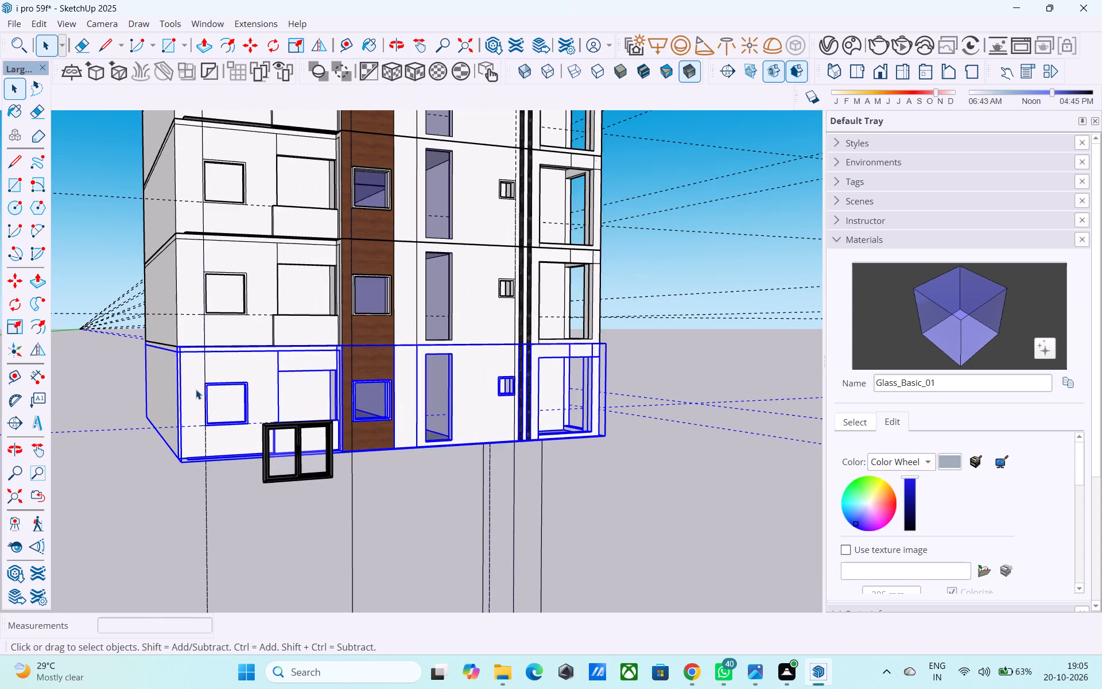
{"action": "double_click", "coordinate": [196, 389]}
{"action": "middle_click_drag", "start_coordinate": [195, 389], "coordinate": [193, 433]}
{"action": "scroll", "coordinate": [217, 451], "scroll_direction": "up", "scroll_amount": 5}
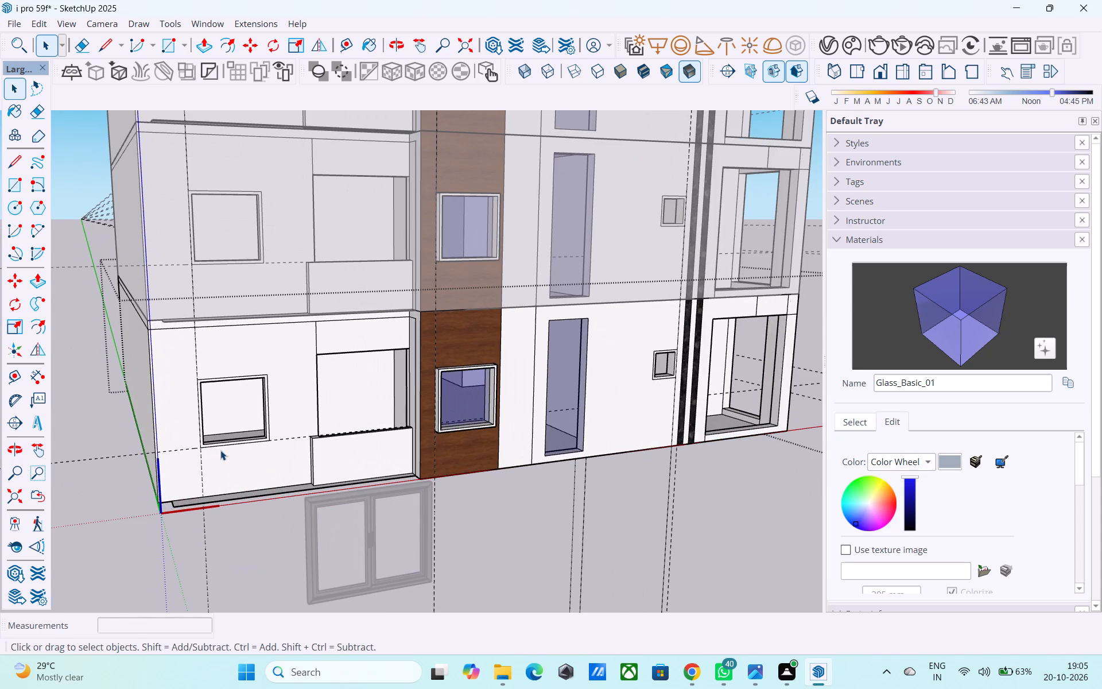
{"action": "key", "text": "ctrl+v"}
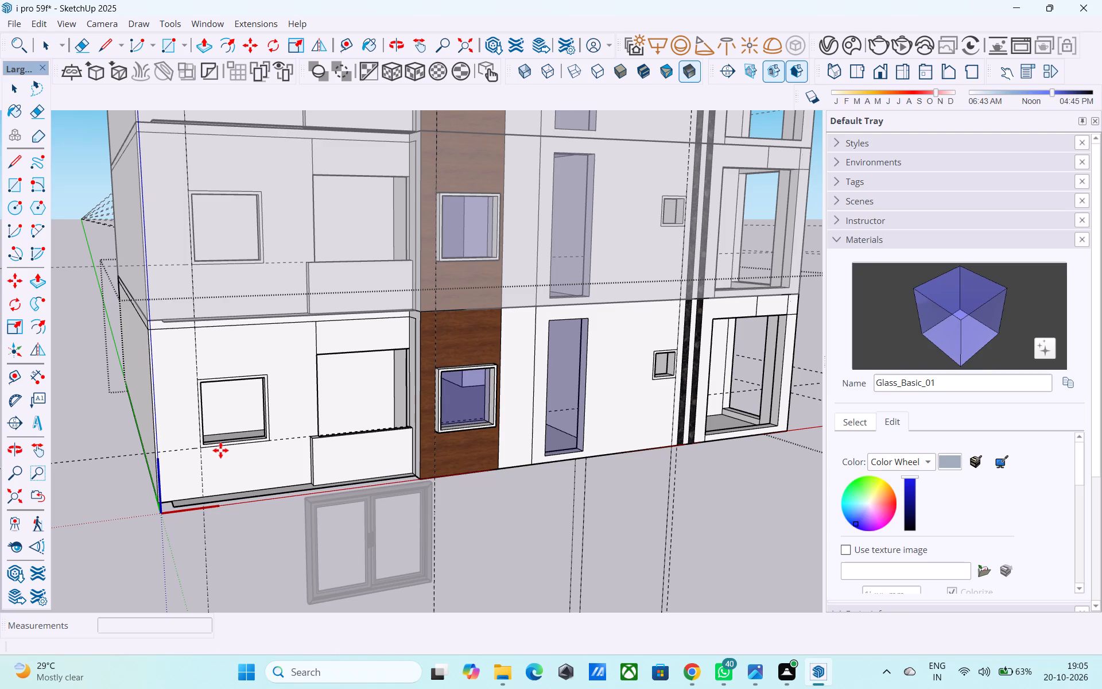
{"action": "scroll", "coordinate": [207, 443], "scroll_direction": "up", "scroll_amount": 7}
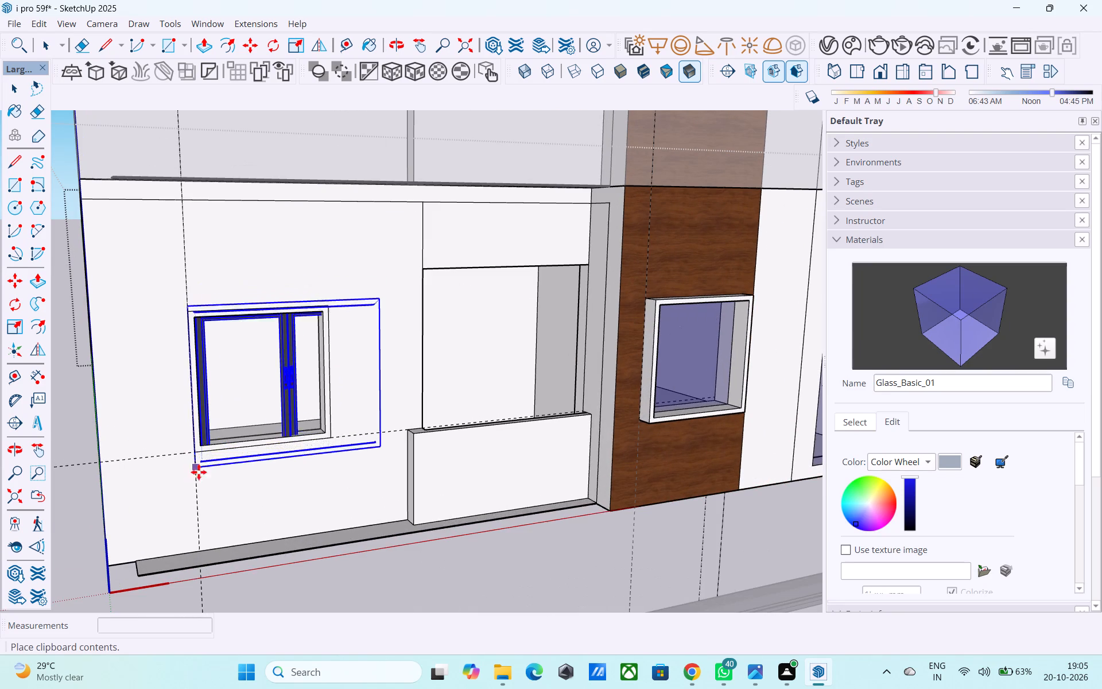
{"action": "scroll", "coordinate": [220, 497], "scroll_direction": "down", "scroll_amount": 5}
{"action": "middle_click_drag", "start_coordinate": [220, 485], "coordinate": [300, 537]}
{"action": "left_click", "coordinate": [321, 568]}
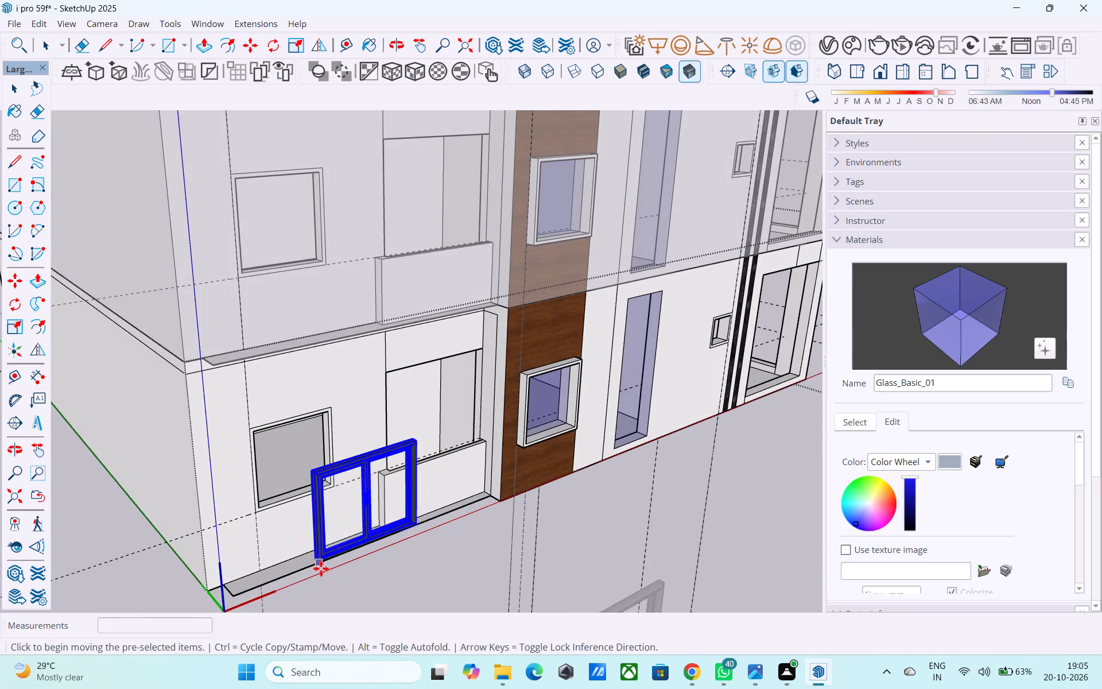
Move the pasted window so its lower-left back corner sits on the guide intersection at the corner of the plain square opening.
{"action": "scroll", "coordinate": [321, 568], "scroll_direction": "up", "scroll_amount": 6}
{"action": "middle_click_drag", "start_coordinate": [320, 563], "coordinate": [332, 554]}
{"action": "scroll", "coordinate": [308, 553], "scroll_direction": "up", "scroll_amount": 9}
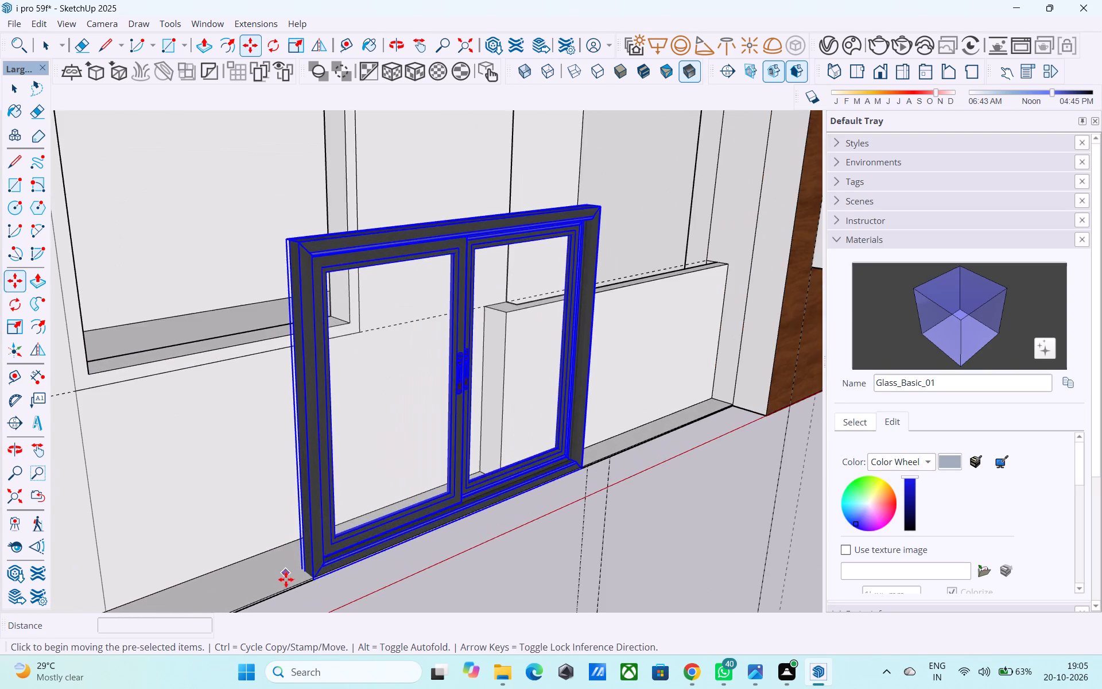
{"action": "scroll", "coordinate": [289, 577], "scroll_direction": "up", "scroll_amount": 5}
{"action": "scroll", "coordinate": [300, 571], "scroll_direction": "up", "scroll_amount": 18}
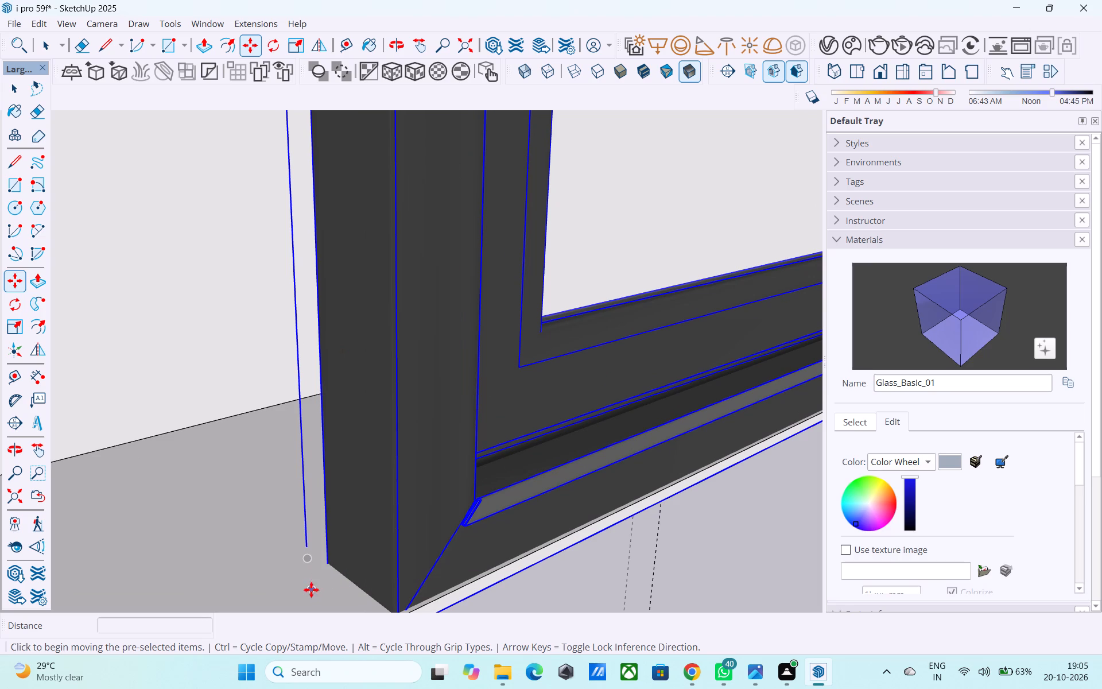
{"action": "left_click", "coordinate": [323, 559]}
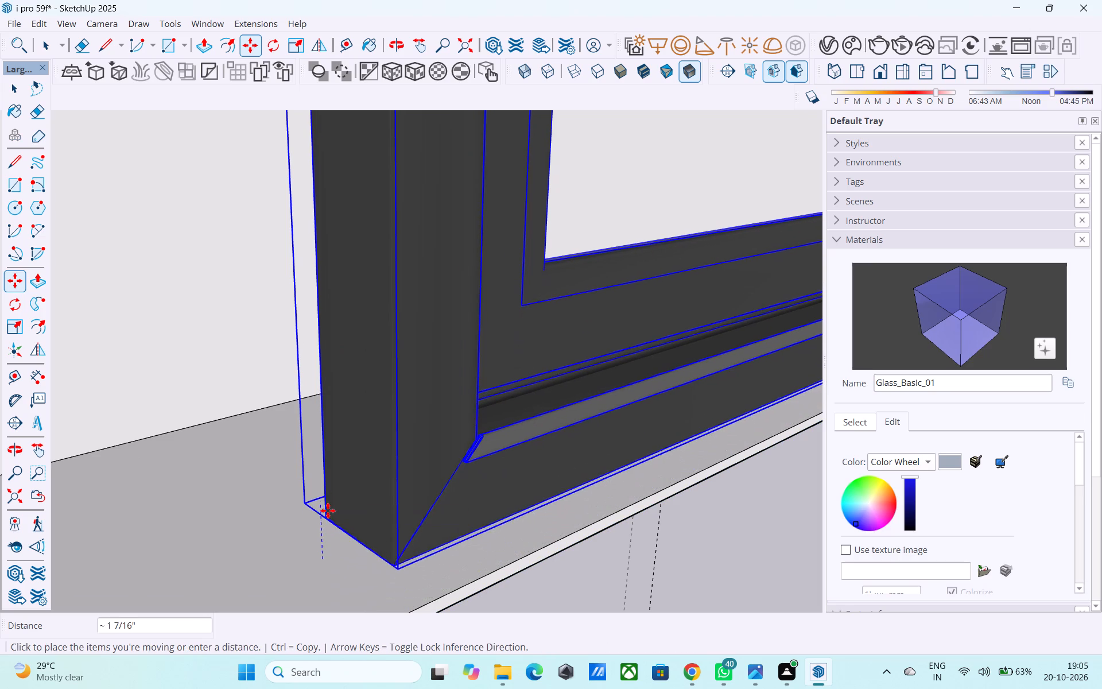
{"action": "left_click", "coordinate": [328, 508]}
{"action": "left_click", "coordinate": [322, 527]}
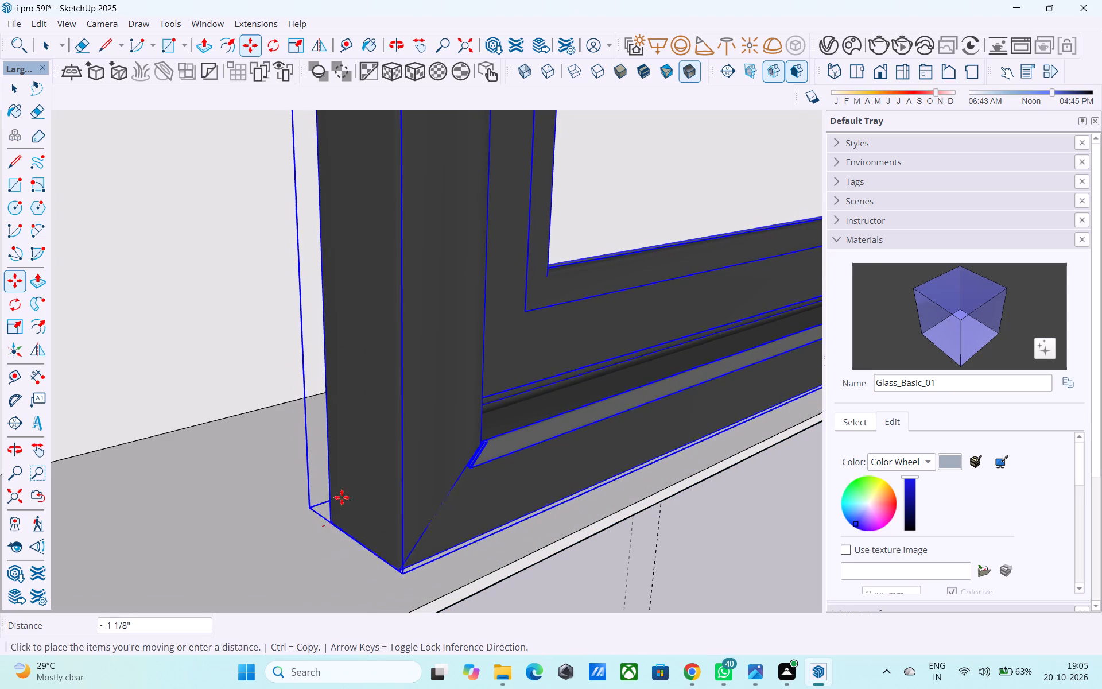
{"action": "scroll", "coordinate": [342, 497], "scroll_direction": "down", "scroll_amount": 20}
{"action": "scroll", "coordinate": [342, 497], "scroll_direction": "down", "scroll_amount": 17}
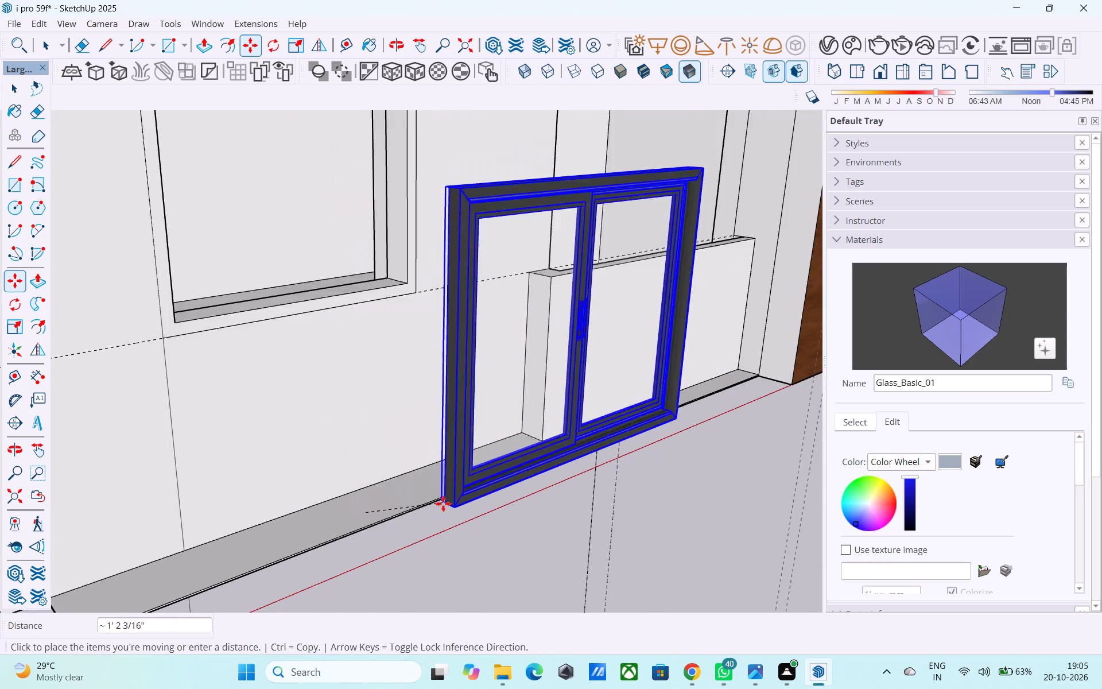
{"action": "scroll", "coordinate": [204, 347], "scroll_direction": "up", "scroll_amount": 9}
{"action": "scroll", "coordinate": [193, 379], "scroll_direction": "up", "scroll_amount": 19}
{"action": "middle_click_drag", "start_coordinate": [187, 361], "coordinate": [258, 344]}
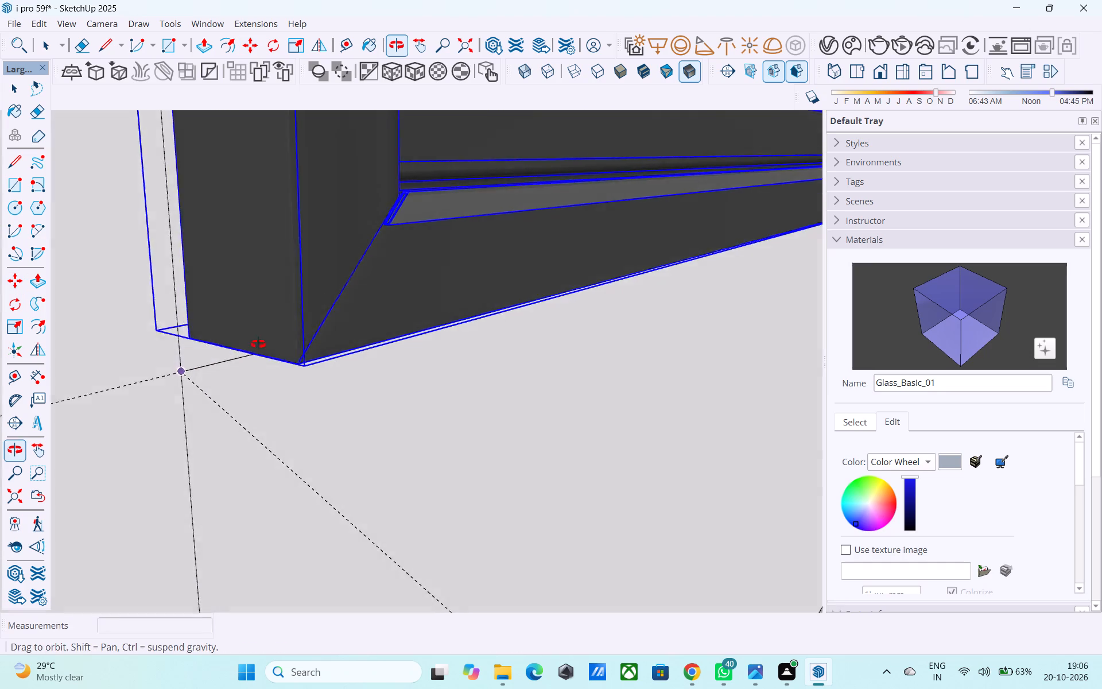
{"action": "middle_click_drag", "start_coordinate": [258, 344], "coordinate": [383, 312]}
{"action": "left_click", "coordinate": [184, 394]}
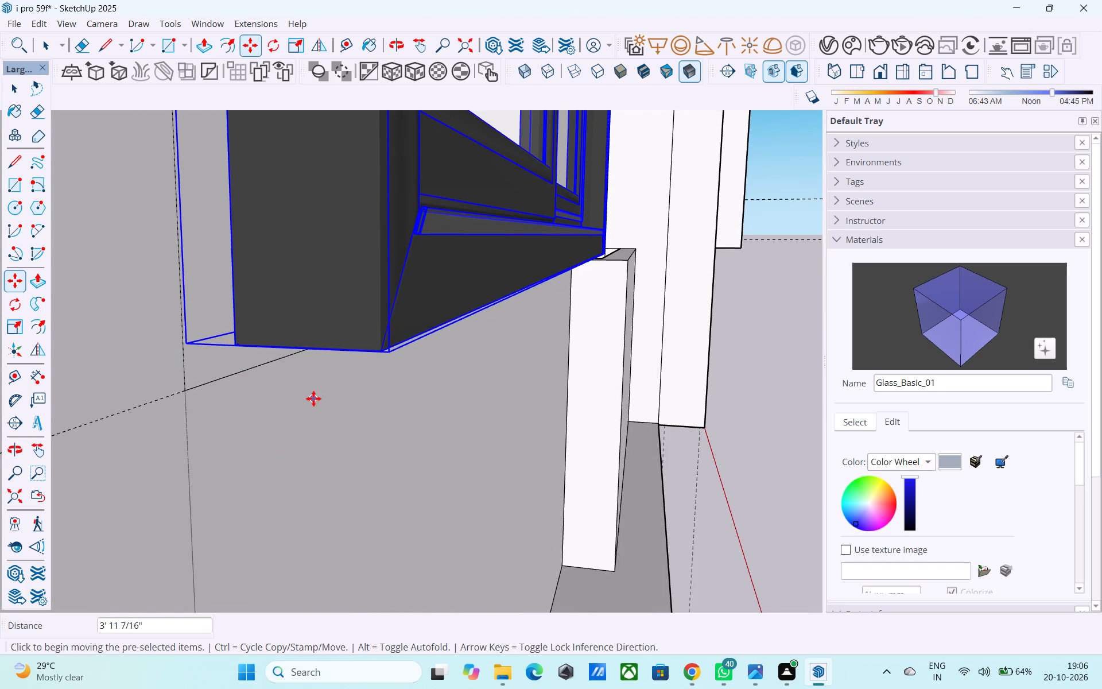
{"action": "key", "text": "m"}
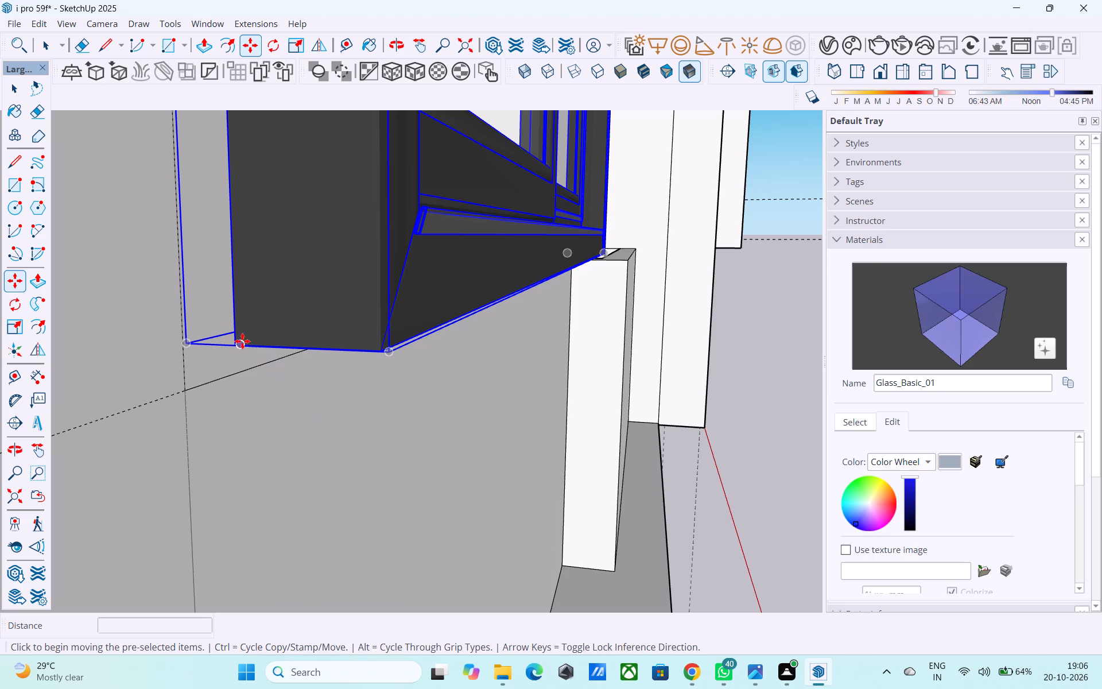
{"action": "left_click", "coordinate": [239, 341]}
{"action": "left_click", "coordinate": [184, 392]}
Scale the pasted window uniformly to about 0.71 from its lower-left corner so its width matches the framed square opening.
{"action": "middle_click_drag", "start_coordinate": [390, 383], "coordinate": [192, 395]}
{"action": "scroll", "coordinate": [192, 397], "scroll_direction": "down", "scroll_amount": 8}
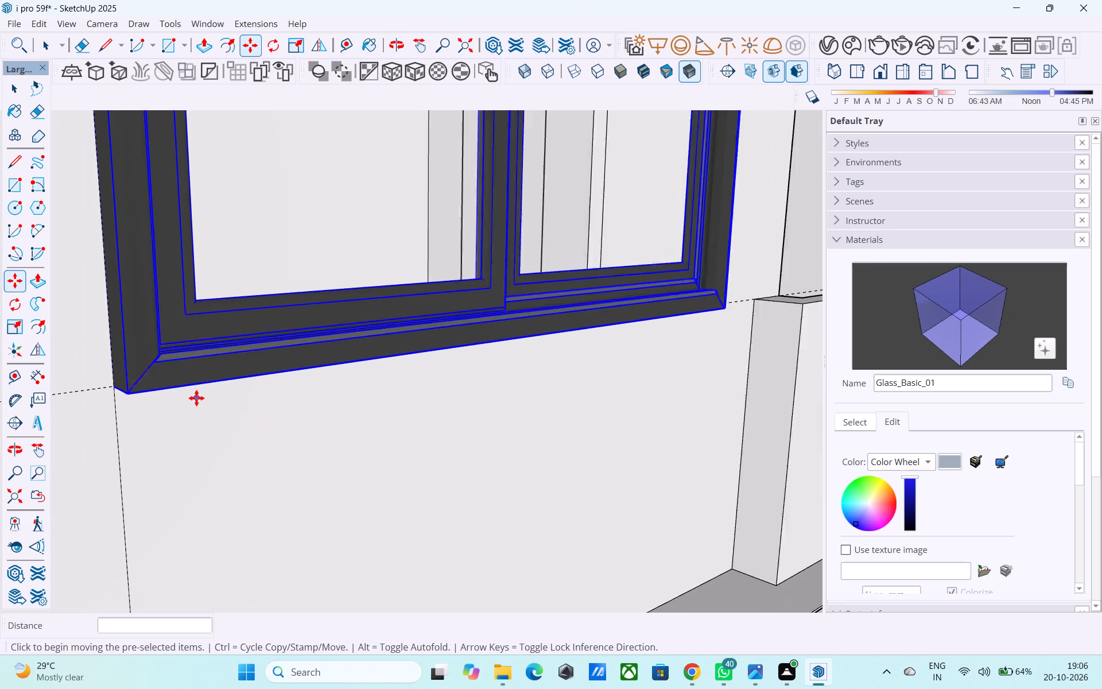
{"action": "scroll", "coordinate": [196, 398], "scroll_direction": "down", "scroll_amount": 20}
{"action": "scroll", "coordinate": [196, 398], "scroll_direction": "down", "scroll_amount": 3}
{"action": "middle_click_drag", "start_coordinate": [214, 389], "coordinate": [143, 419]}
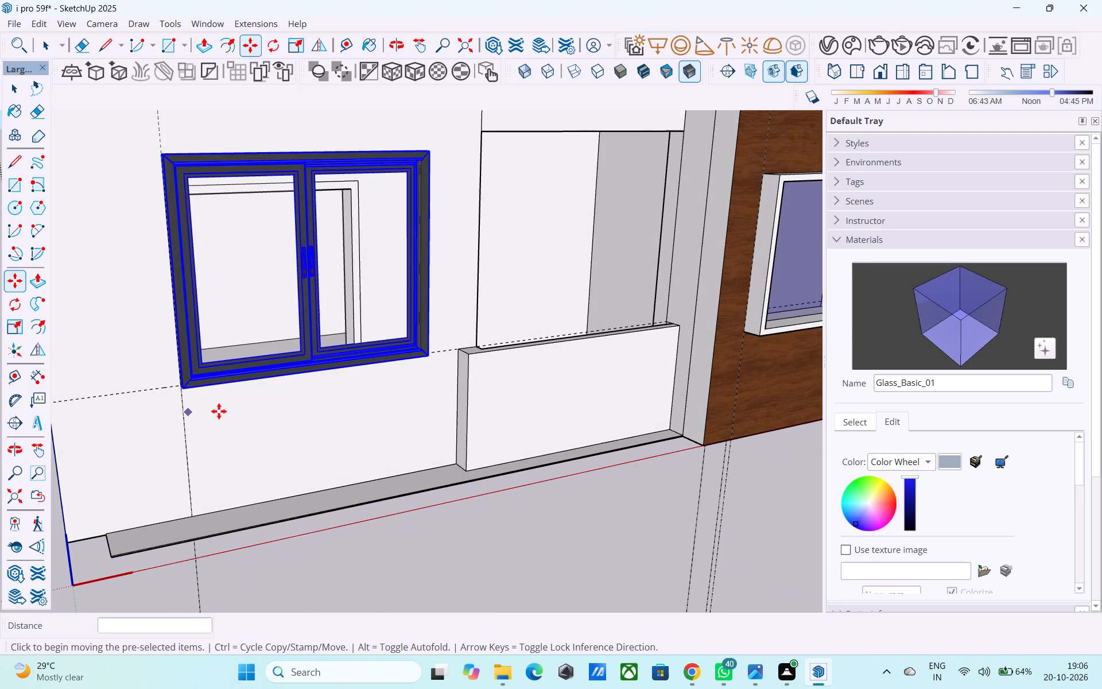
{"action": "key", "text": "s"}
{"action": "middle_click_drag", "start_coordinate": [373, 336], "coordinate": [198, 343]}
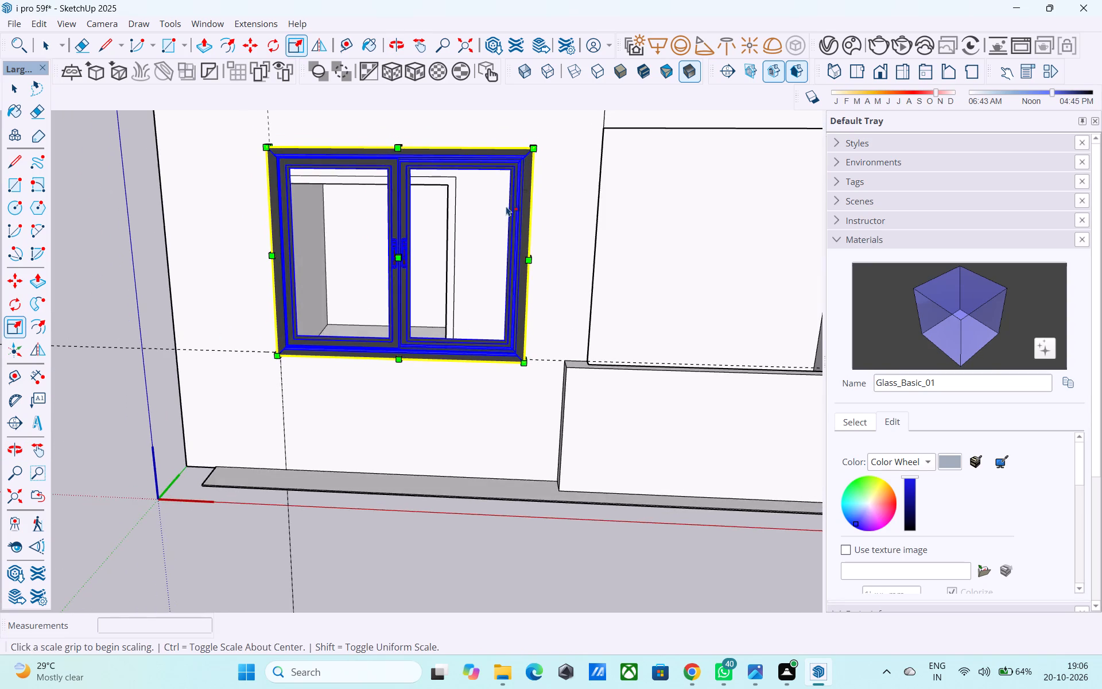
{"action": "scroll", "coordinate": [560, 163], "scroll_direction": "up", "scroll_amount": 4}
{"action": "left_click", "coordinate": [523, 137]}
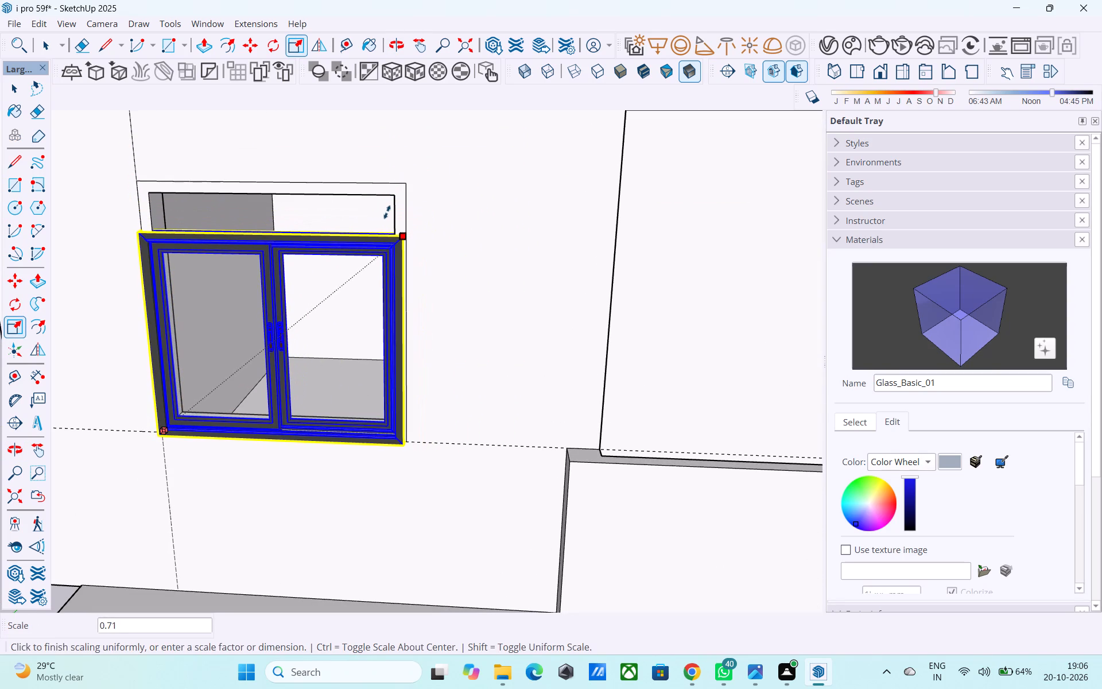
{"action": "left_click", "coordinate": [387, 206]}
Stretch the window's height by a factor of about 1.20 up to the top of the opening's frame.
{"action": "middle_click_drag", "start_coordinate": [388, 192], "coordinate": [469, 279]}
{"action": "middle_click_drag", "start_coordinate": [275, 244], "coordinate": [422, 244]}
{"action": "scroll", "coordinate": [325, 236], "scroll_direction": "up", "scroll_amount": 6}
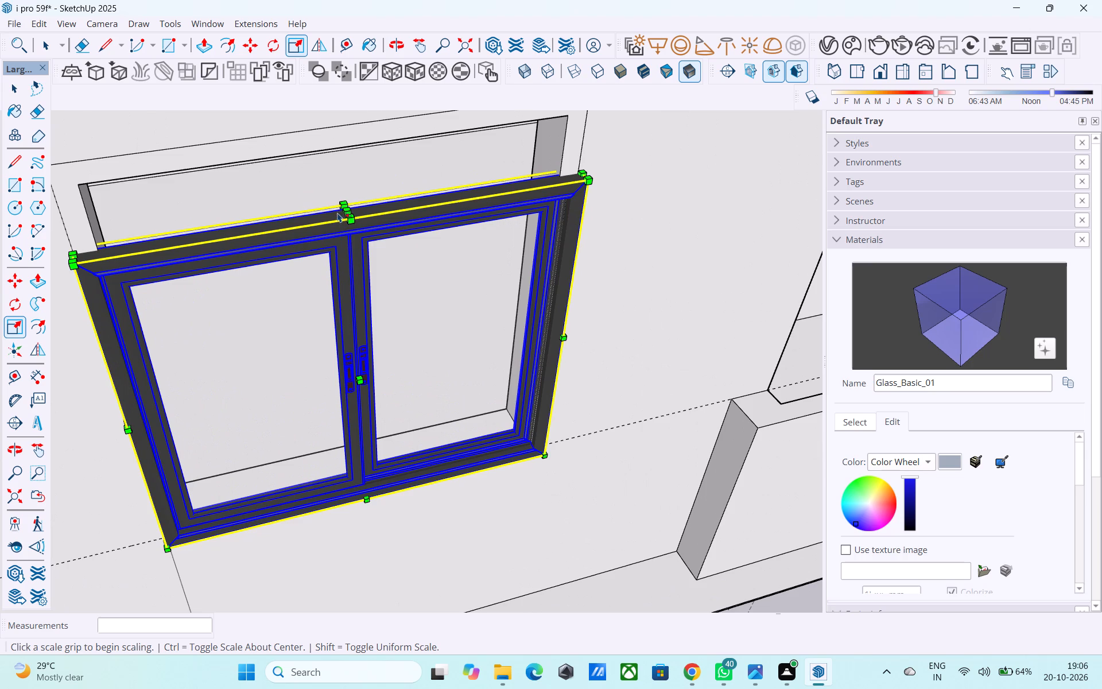
{"action": "left_click", "coordinate": [350, 209]}
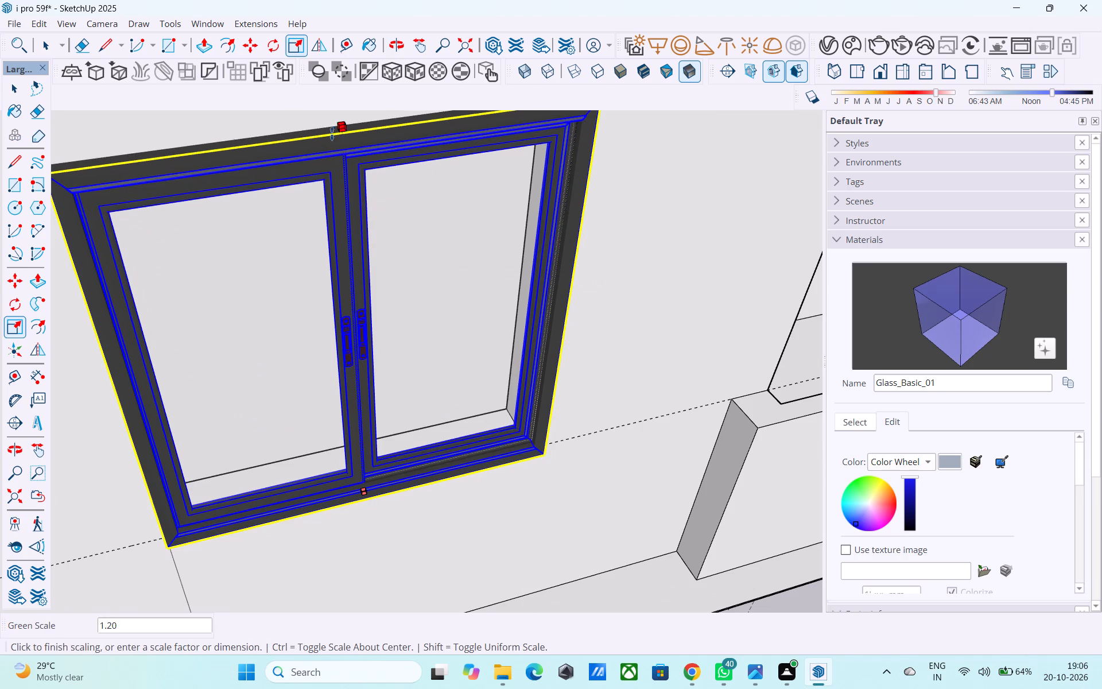
{"action": "left_click", "coordinate": [329, 129]}
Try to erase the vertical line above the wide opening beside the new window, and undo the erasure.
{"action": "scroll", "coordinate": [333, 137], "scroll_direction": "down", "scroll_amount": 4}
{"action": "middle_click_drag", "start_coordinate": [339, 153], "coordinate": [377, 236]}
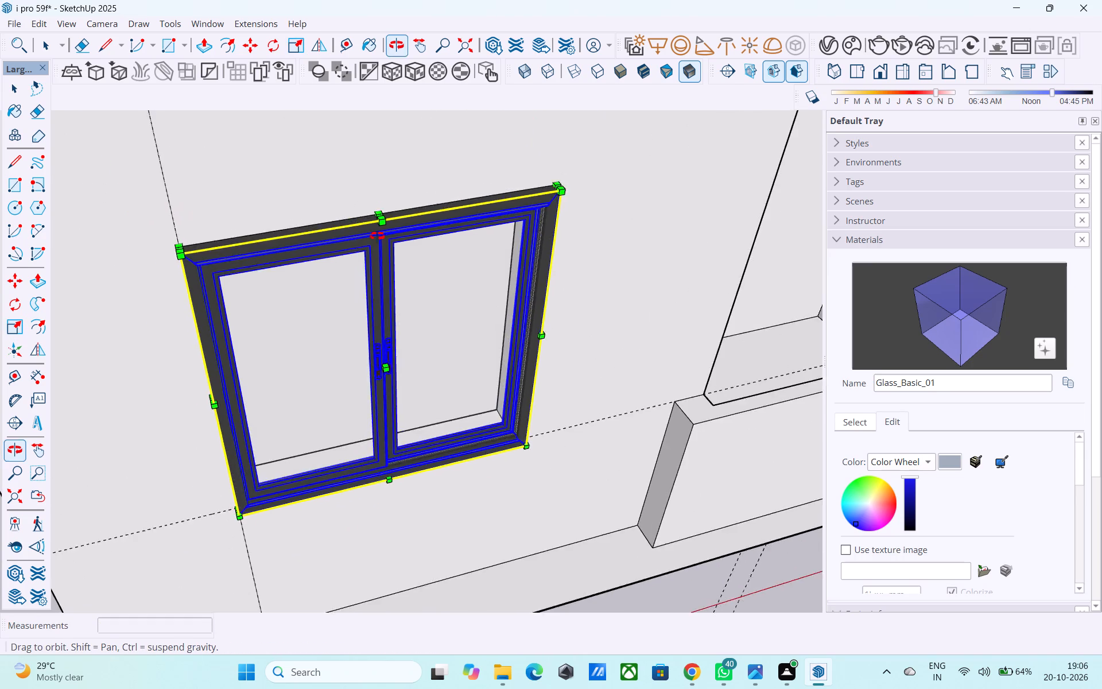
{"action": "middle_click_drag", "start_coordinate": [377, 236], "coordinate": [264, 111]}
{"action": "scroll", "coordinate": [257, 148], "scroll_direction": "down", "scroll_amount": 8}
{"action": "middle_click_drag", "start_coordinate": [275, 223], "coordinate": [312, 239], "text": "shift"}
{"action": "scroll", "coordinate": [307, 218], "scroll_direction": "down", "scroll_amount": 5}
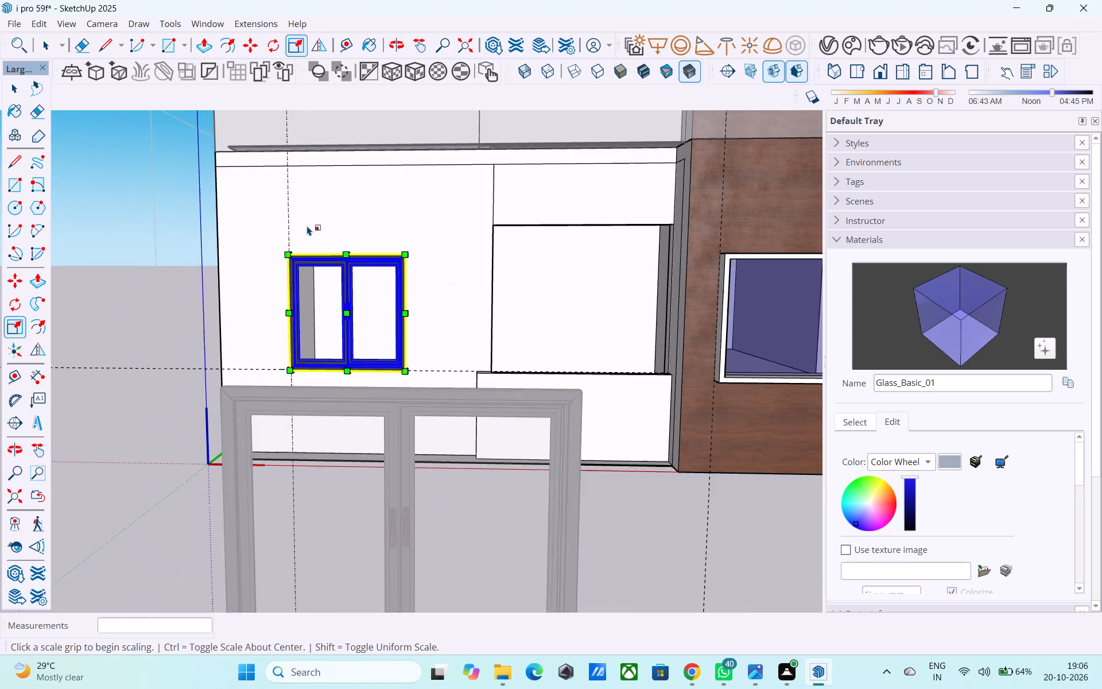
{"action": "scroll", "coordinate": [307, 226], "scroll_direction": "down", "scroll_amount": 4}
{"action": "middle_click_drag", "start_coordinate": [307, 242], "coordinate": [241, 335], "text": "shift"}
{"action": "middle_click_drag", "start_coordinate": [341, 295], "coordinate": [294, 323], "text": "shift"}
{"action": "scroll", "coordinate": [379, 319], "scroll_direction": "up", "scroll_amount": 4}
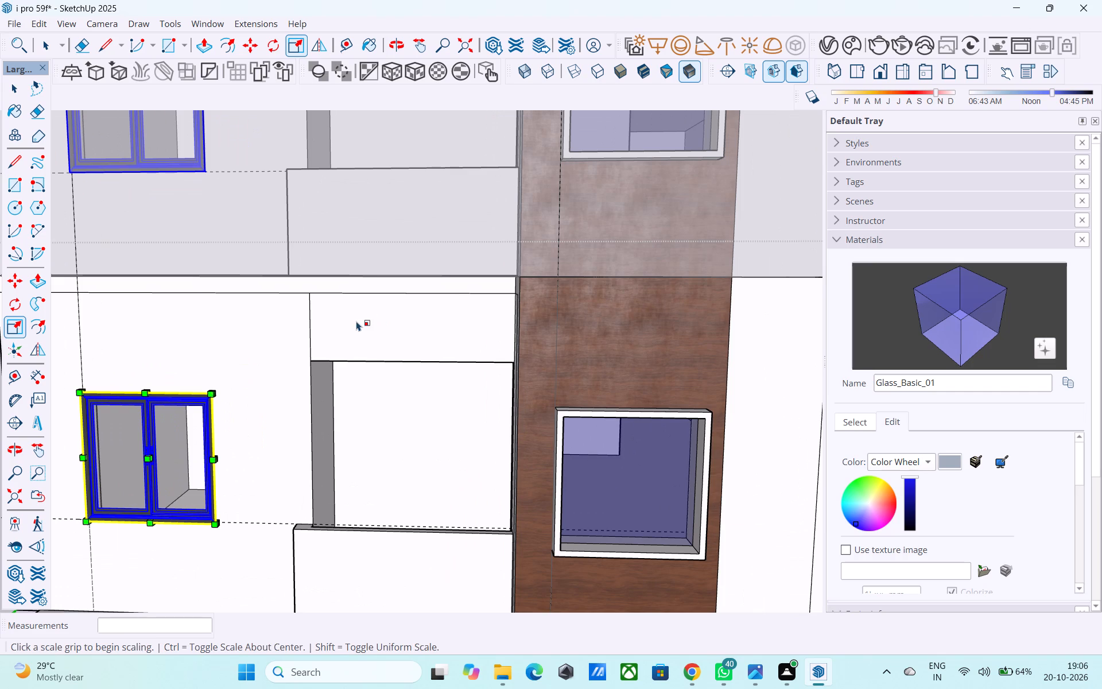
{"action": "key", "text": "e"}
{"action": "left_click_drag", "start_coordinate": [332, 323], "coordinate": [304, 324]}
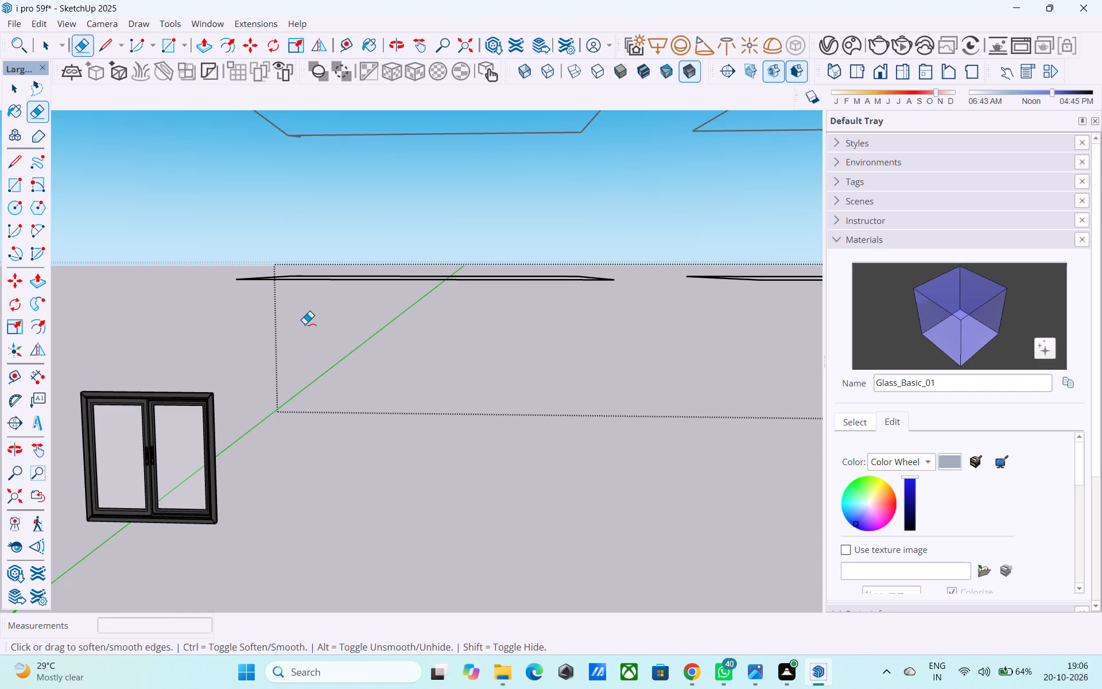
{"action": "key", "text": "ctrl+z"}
Open the nested wall group and erase the vertical line above the wide opening.
{"action": "key", "text": "space"}
{"action": "scroll", "coordinate": [305, 324], "scroll_direction": "down", "scroll_amount": 5}
{"action": "double_click", "coordinate": [305, 324]}
{"action": "scroll", "coordinate": [305, 324], "scroll_direction": "up", "scroll_amount": 2}
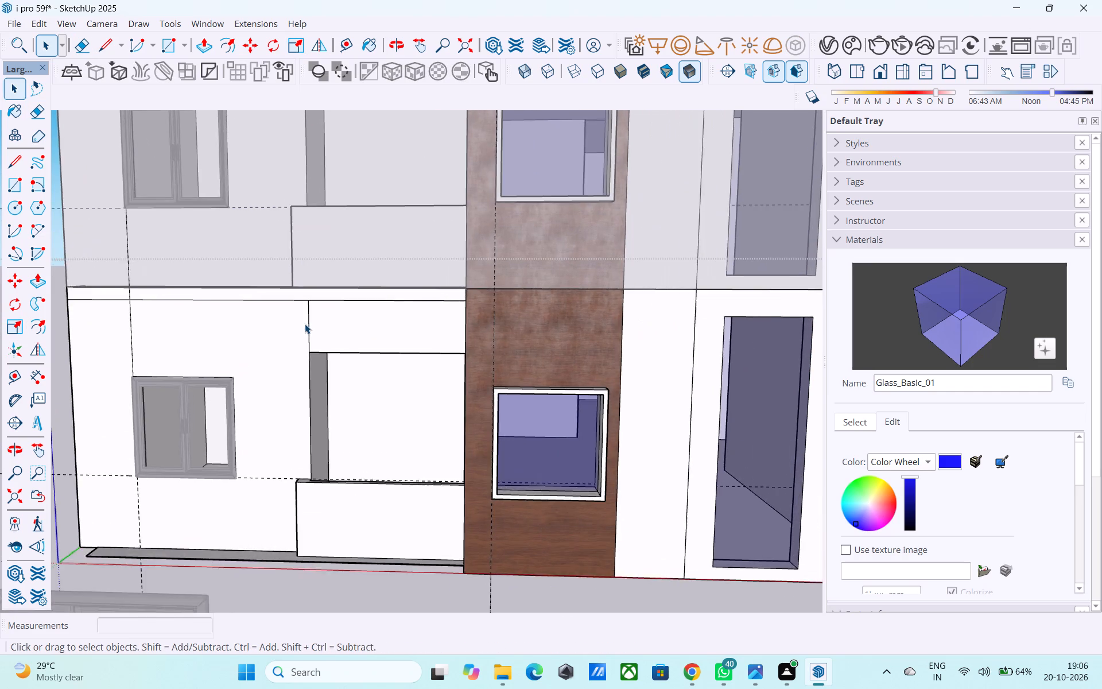
{"action": "scroll", "coordinate": [305, 324], "scroll_direction": "up", "scroll_amount": 2}
{"action": "key", "text": "e"}
{"action": "left_click", "coordinate": [308, 324]}
Examine the facade's lower floors from several angles, checking the fitted two-pane windows and the cleaned wall above the wide openings.
{"action": "scroll", "coordinate": [304, 323], "scroll_direction": "down", "scroll_amount": 7}
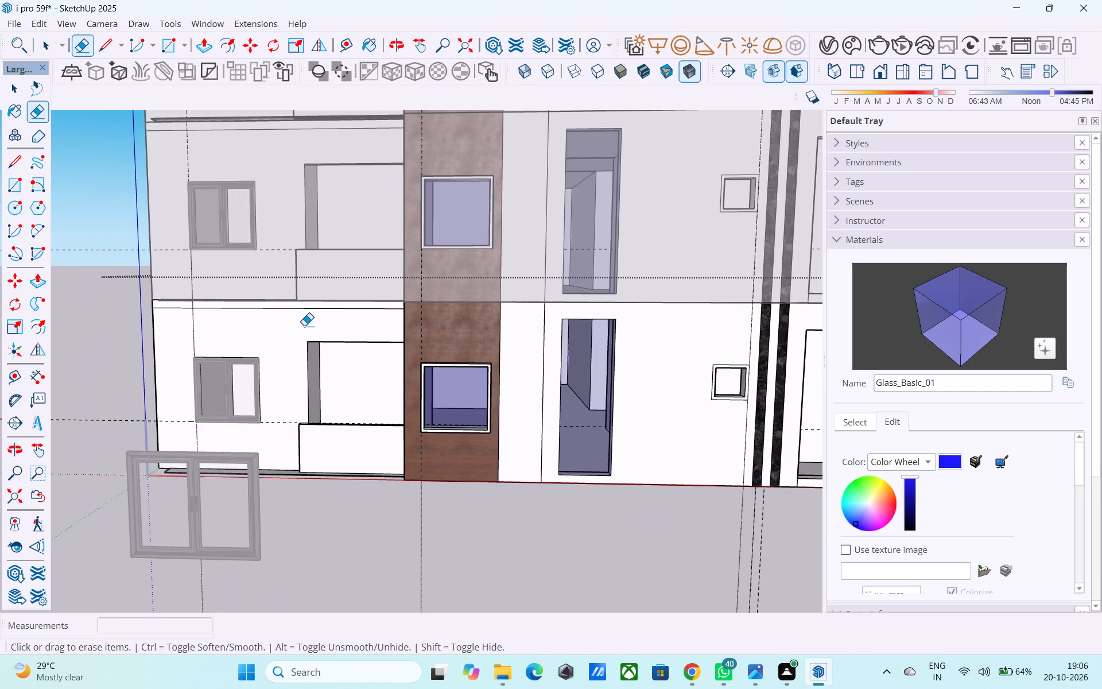
{"action": "middle_click_drag", "start_coordinate": [304, 326], "coordinate": [383, 322]}
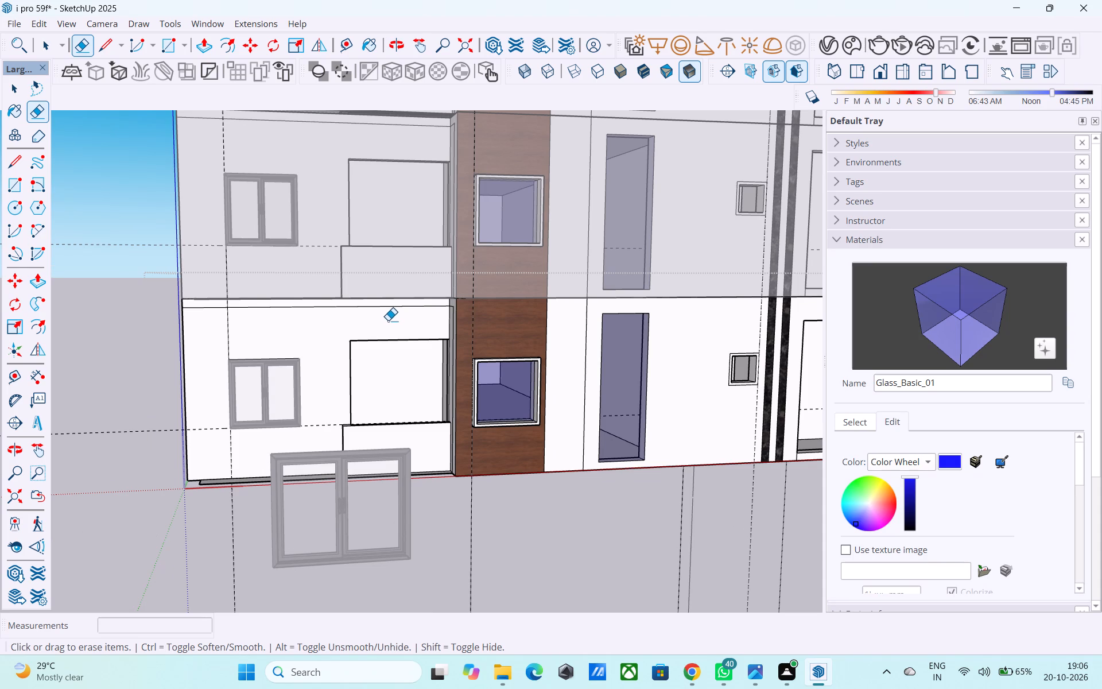
{"action": "middle_click_drag", "start_coordinate": [392, 319], "coordinate": [413, 304]}
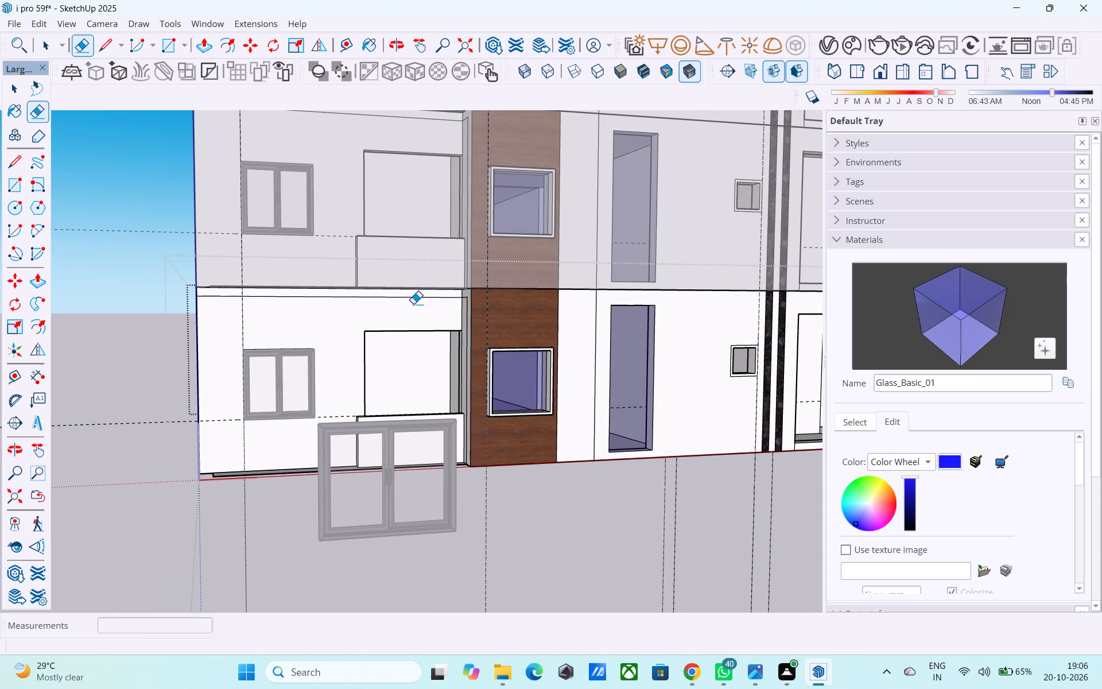
{"action": "scroll", "coordinate": [413, 304], "scroll_direction": "up", "scroll_amount": 1}
{"action": "scroll", "coordinate": [411, 300], "scroll_direction": "down", "scroll_amount": 4}
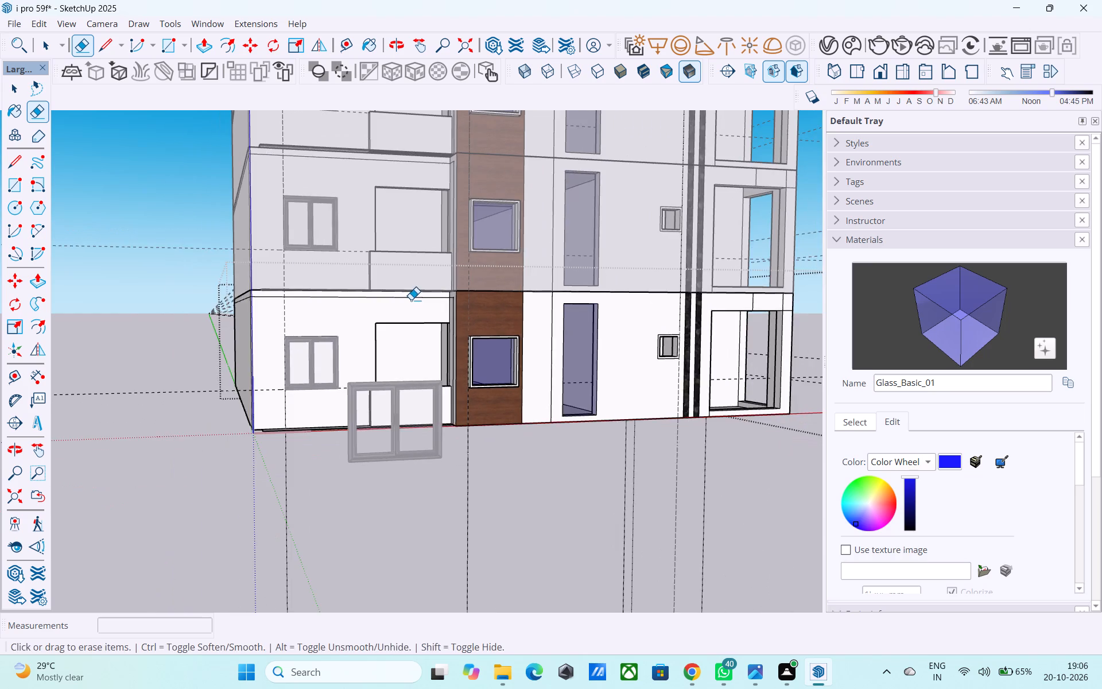
{"action": "middle_click_drag", "start_coordinate": [411, 300], "coordinate": [326, 340]}
{"action": "middle_click_drag", "start_coordinate": [326, 340], "coordinate": [556, 432]}
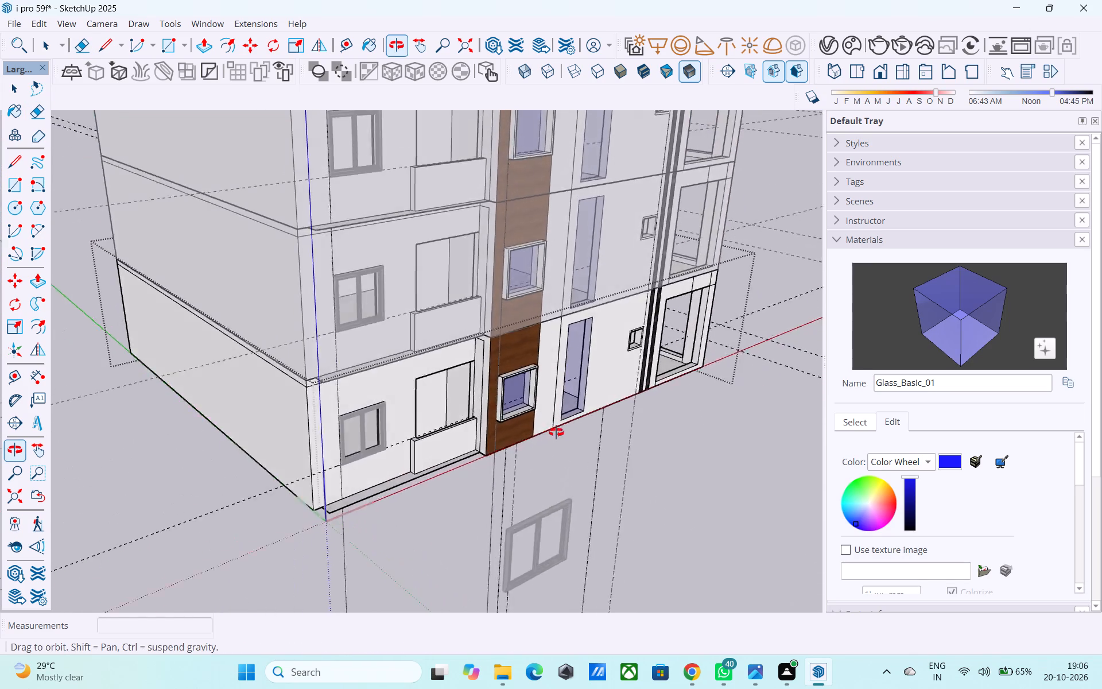
{"action": "middle_click_drag", "start_coordinate": [556, 432], "coordinate": [547, 436]}
{"action": "scroll", "coordinate": [464, 439], "scroll_direction": "up", "scroll_amount": 7}
{"action": "middle_click_drag", "start_coordinate": [445, 409], "coordinate": [249, 387], "text": "shift"}
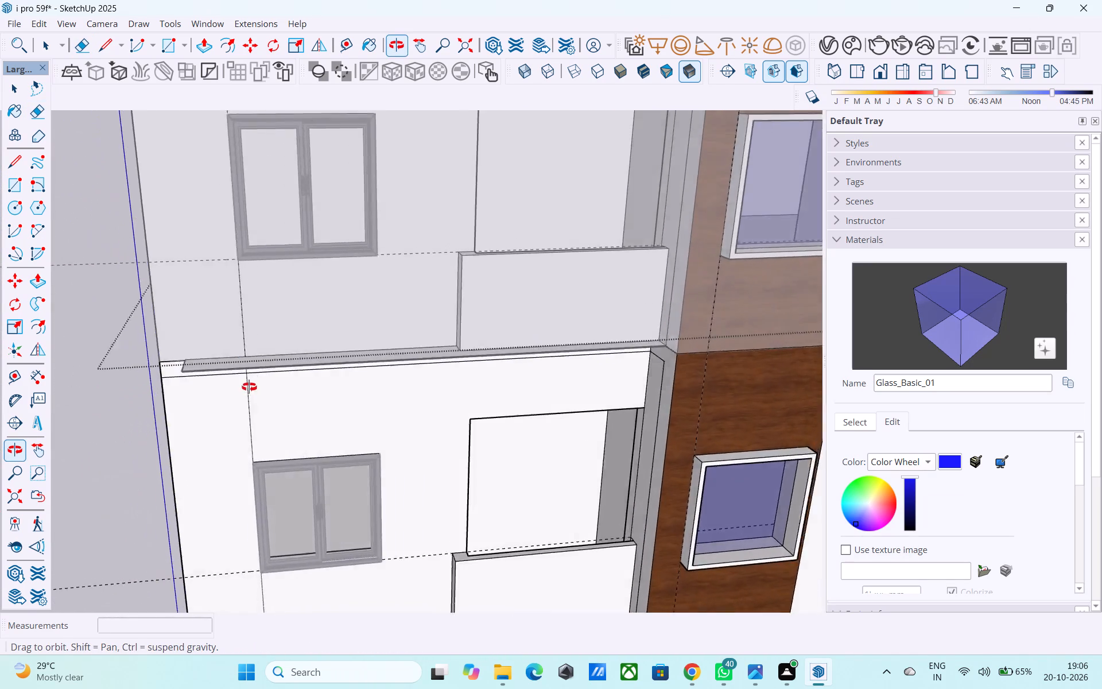
{"action": "middle_click_drag", "start_coordinate": [249, 387], "coordinate": [237, 380], "text": "shift"}
{"action": "scroll", "coordinate": [219, 365], "scroll_direction": "up", "scroll_amount": 1}
{"action": "scroll", "coordinate": [202, 347], "scroll_direction": "down", "scroll_amount": 4}
{"action": "middle_click_drag", "start_coordinate": [356, 390], "coordinate": [564, 406]}
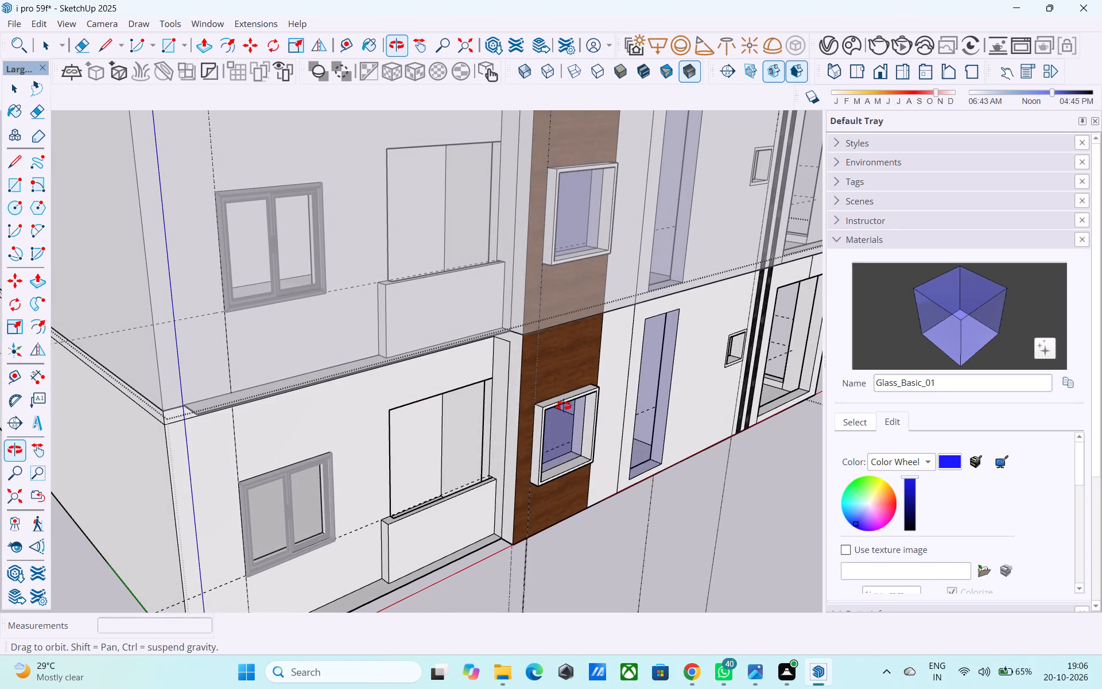
{"action": "middle_click_drag", "start_coordinate": [564, 406], "coordinate": [563, 404]}
{"action": "scroll", "coordinate": [414, 379], "scroll_direction": "down", "scroll_amount": 9}
{"action": "middle_click_drag", "start_coordinate": [544, 400], "coordinate": [383, 382]}
{"action": "key", "text": "space"}
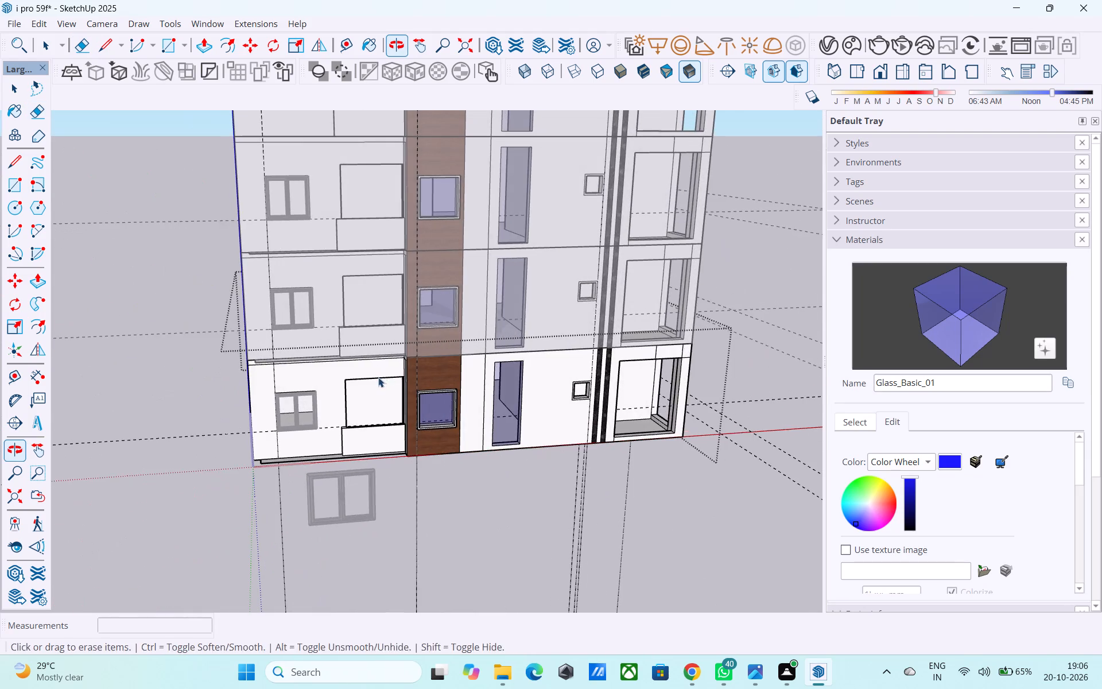
Examine the building's front and side facades from several angles, around the ground-floor corner recess.
{"action": "scroll", "coordinate": [377, 374], "scroll_direction": "down", "scroll_amount": 2}
{"action": "middle_click_drag", "start_coordinate": [375, 373], "coordinate": [350, 364]}
{"action": "middle_click_drag", "start_coordinate": [386, 374], "coordinate": [259, 373], "text": "shift"}
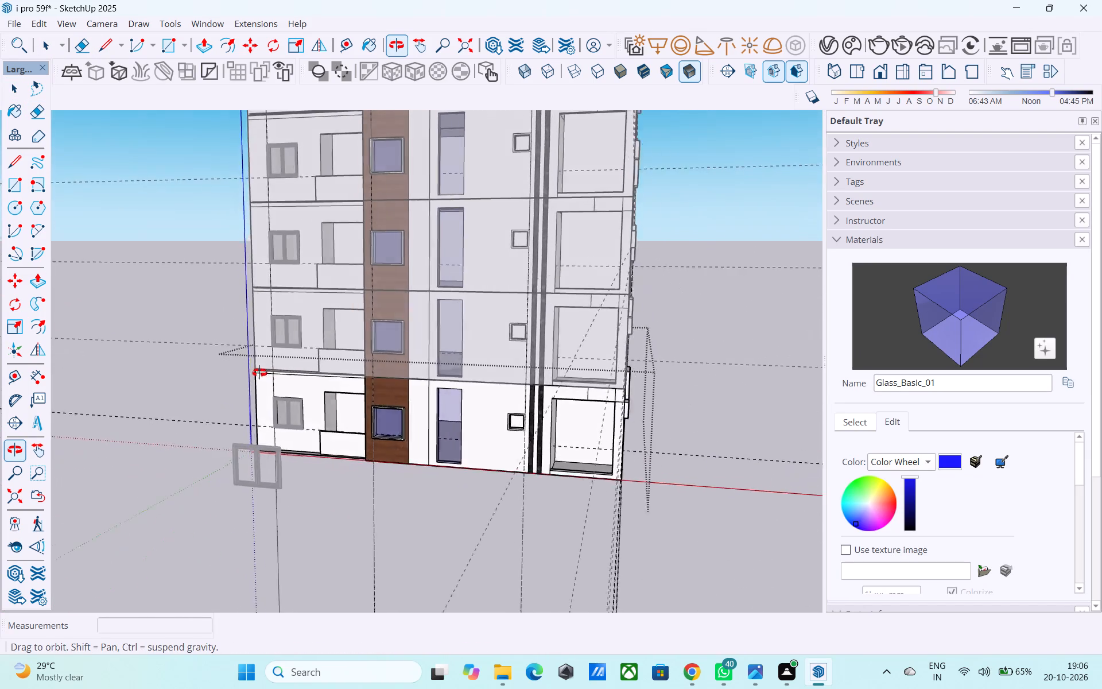
{"action": "middle_click_drag", "start_coordinate": [259, 373], "coordinate": [121, 385], "text": "shift"}
{"action": "middle_click_drag", "start_coordinate": [493, 348], "coordinate": [545, 511], "text": "shift"}
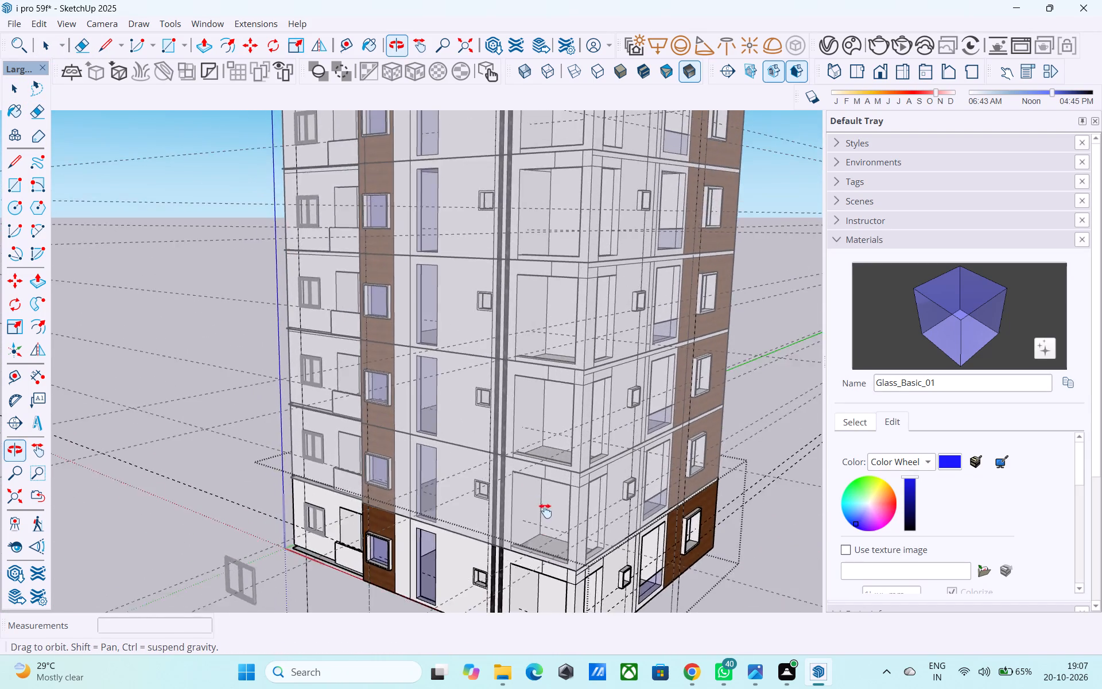
{"action": "middle_click_drag", "start_coordinate": [545, 511], "coordinate": [519, 498], "text": "shift"}
{"action": "scroll", "coordinate": [469, 415], "scroll_direction": "down", "scroll_amount": 3}
{"action": "middle_click_drag", "start_coordinate": [465, 407], "coordinate": [462, 313]}
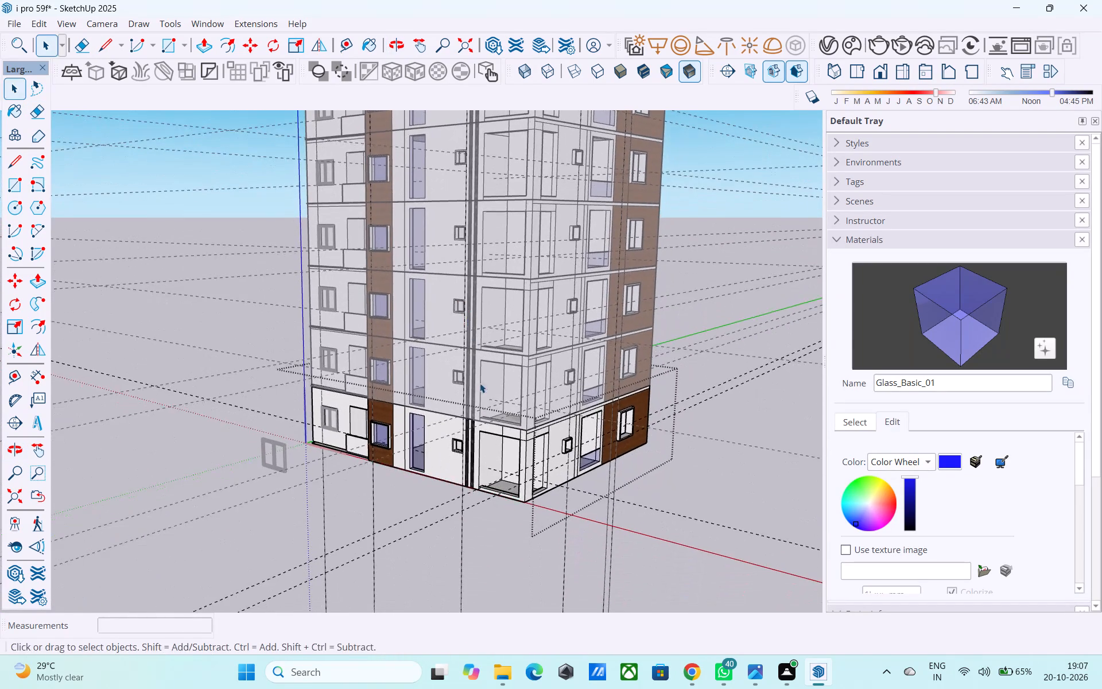
{"action": "middle_click_drag", "start_coordinate": [483, 429], "coordinate": [478, 356]}
{"action": "scroll", "coordinate": [477, 357], "scroll_direction": "up", "scroll_amount": 6}
{"action": "scroll", "coordinate": [481, 361], "scroll_direction": "down", "scroll_amount": 1}
{"action": "middle_click_drag", "start_coordinate": [481, 361], "coordinate": [462, 343], "text": "shift"}
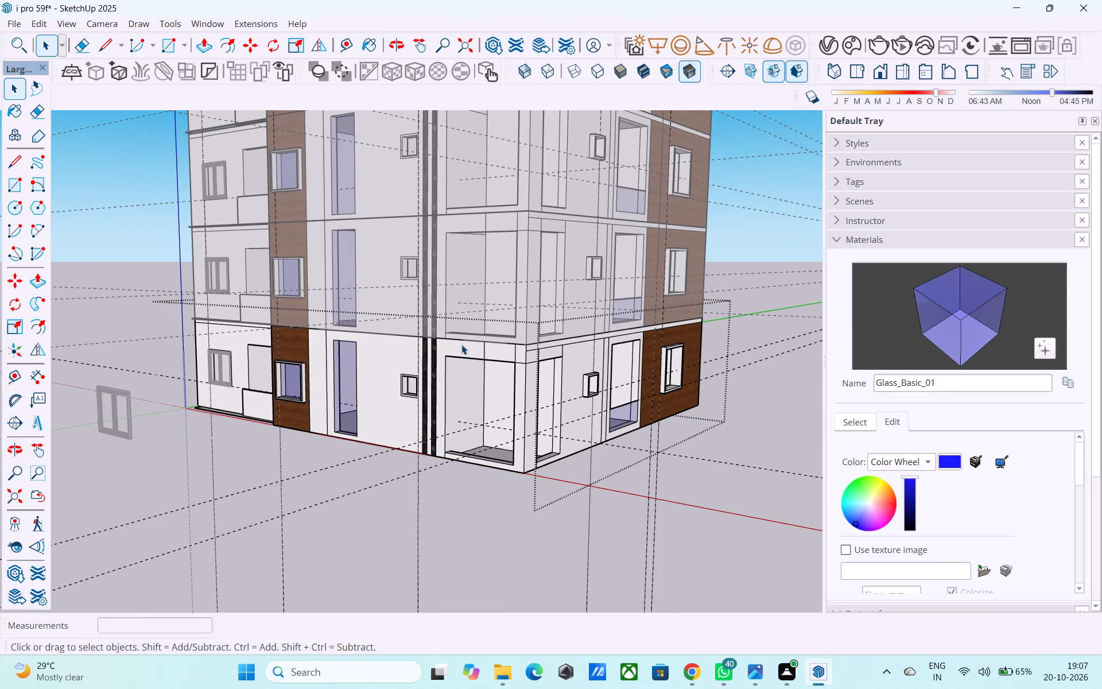
Place a vertical guide 1' from the inner corner on the back wall of the ground-floor corner recess.
{"action": "middle_click_drag", "start_coordinate": [505, 447], "coordinate": [546, 485]}
{"action": "scroll", "coordinate": [530, 474], "scroll_direction": "up", "scroll_amount": 5}
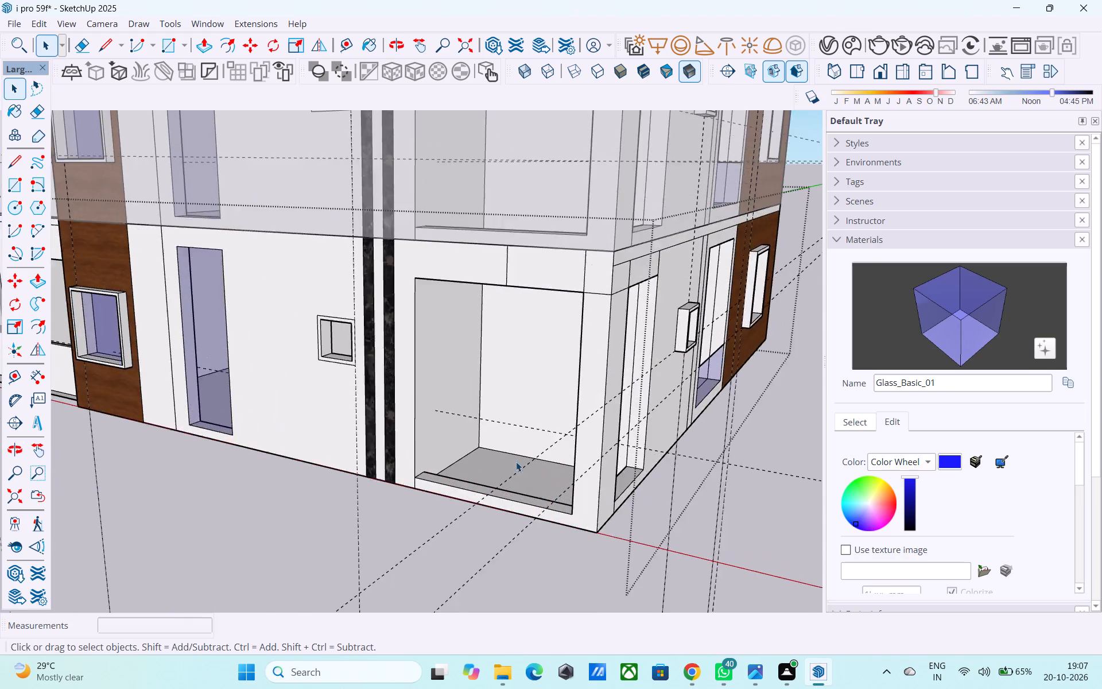
{"action": "scroll", "coordinate": [516, 462], "scroll_direction": "up", "scroll_amount": 9}
{"action": "key", "text": "t"}
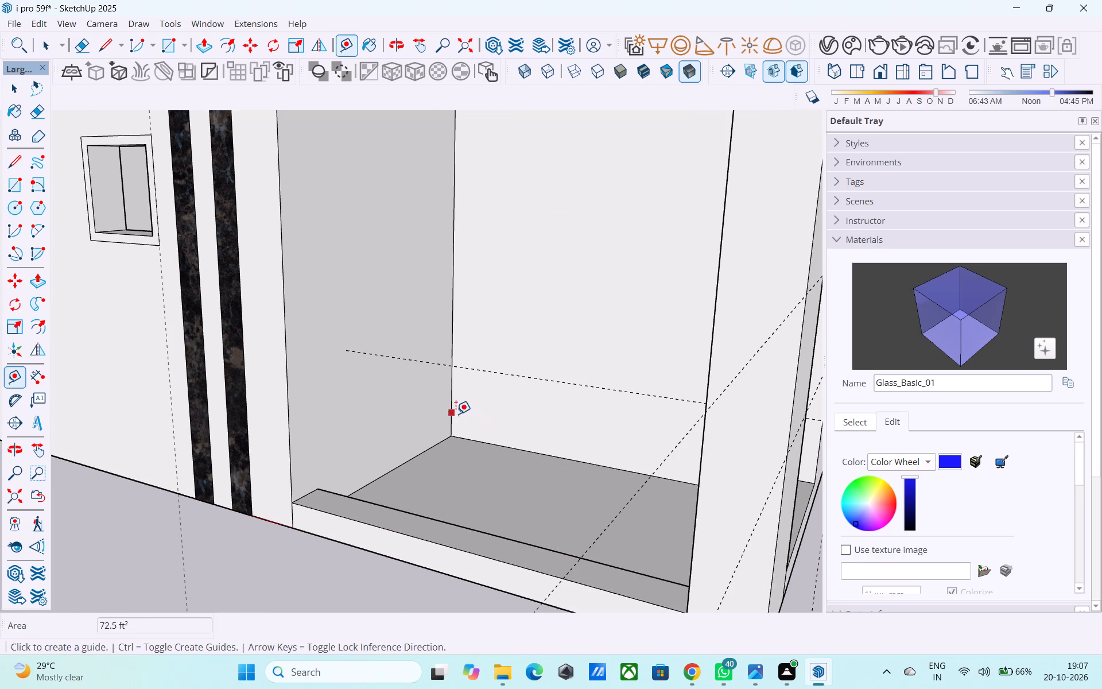
{"action": "left_click", "coordinate": [455, 413]}
{"action": "type", "text": "1'"}
{"action": "key", "text": "Return"}
Draw a 3' by 7' door rectangle on the recess's back wall, starting where the guide meets the floor.
{"action": "key", "text": "r"}
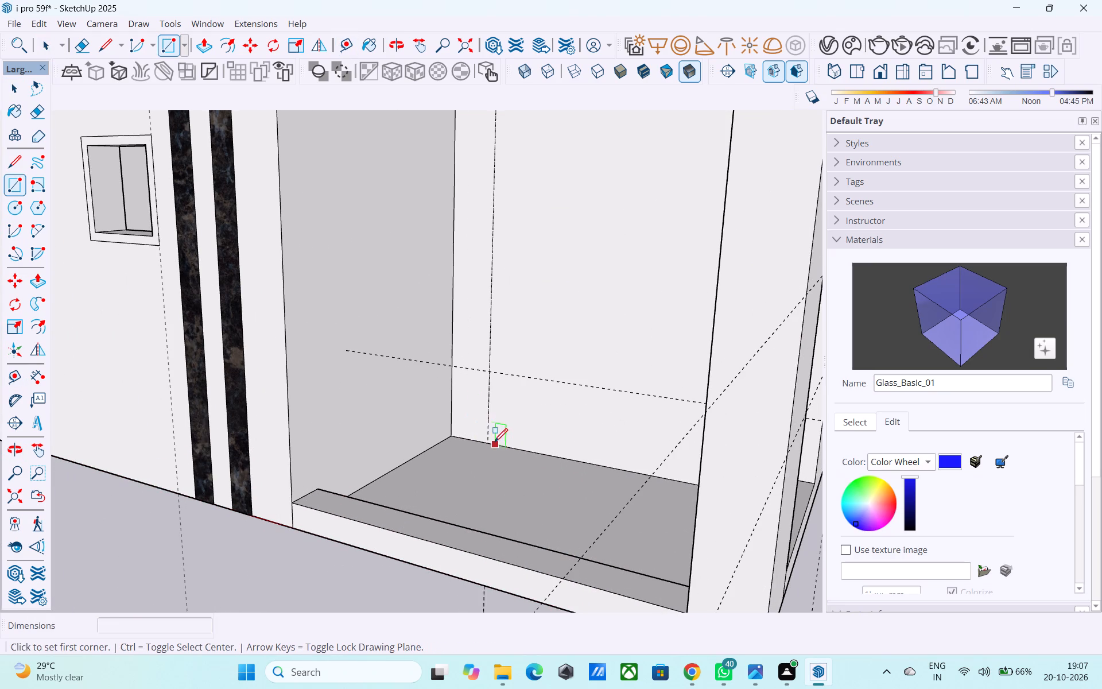
{"action": "left_click", "coordinate": [490, 442]}
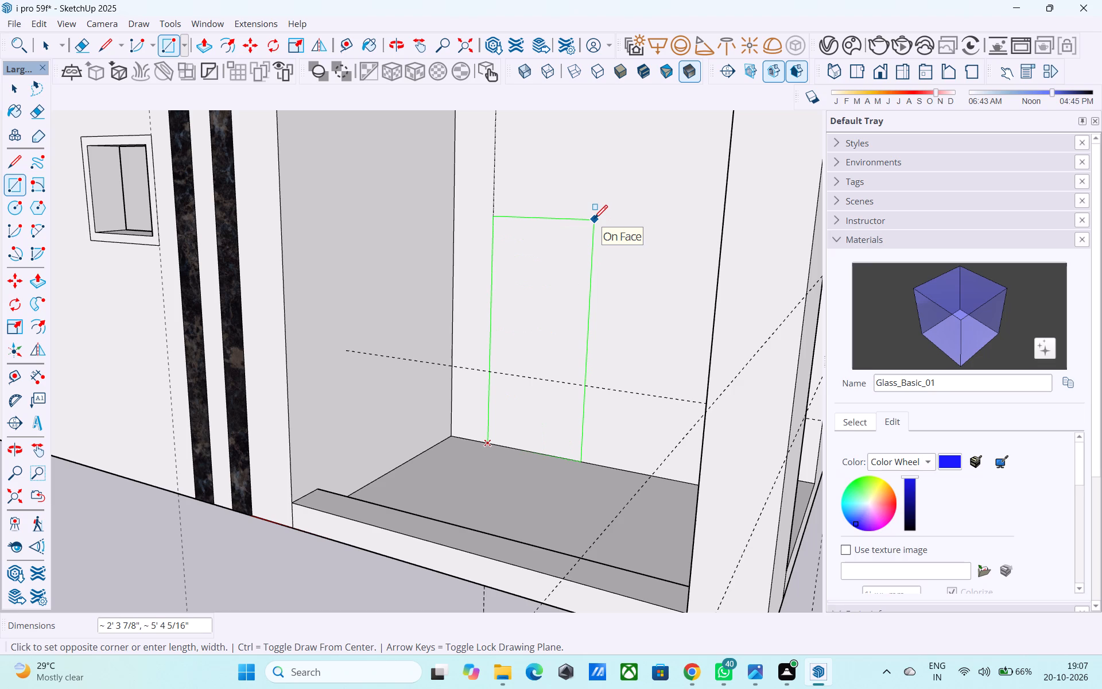
{"action": "type", "text": "7',4'"}
{"action": "key", "text": "Return"}
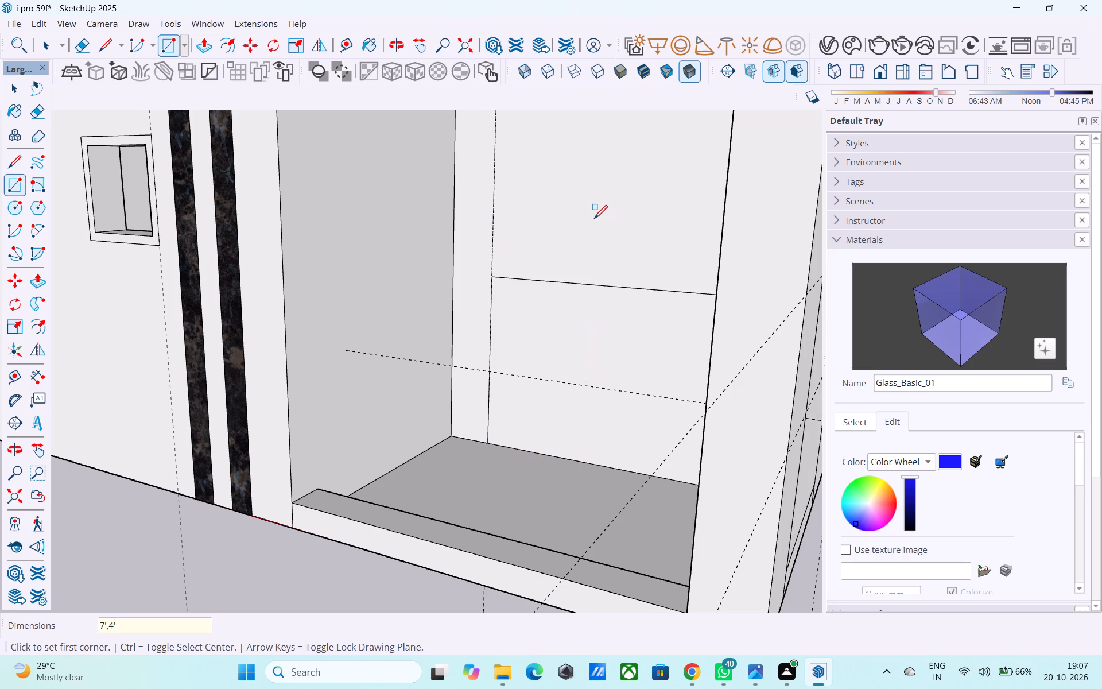
{"action": "type", "text": "3',7'"}
{"action": "key", "text": "Return"}
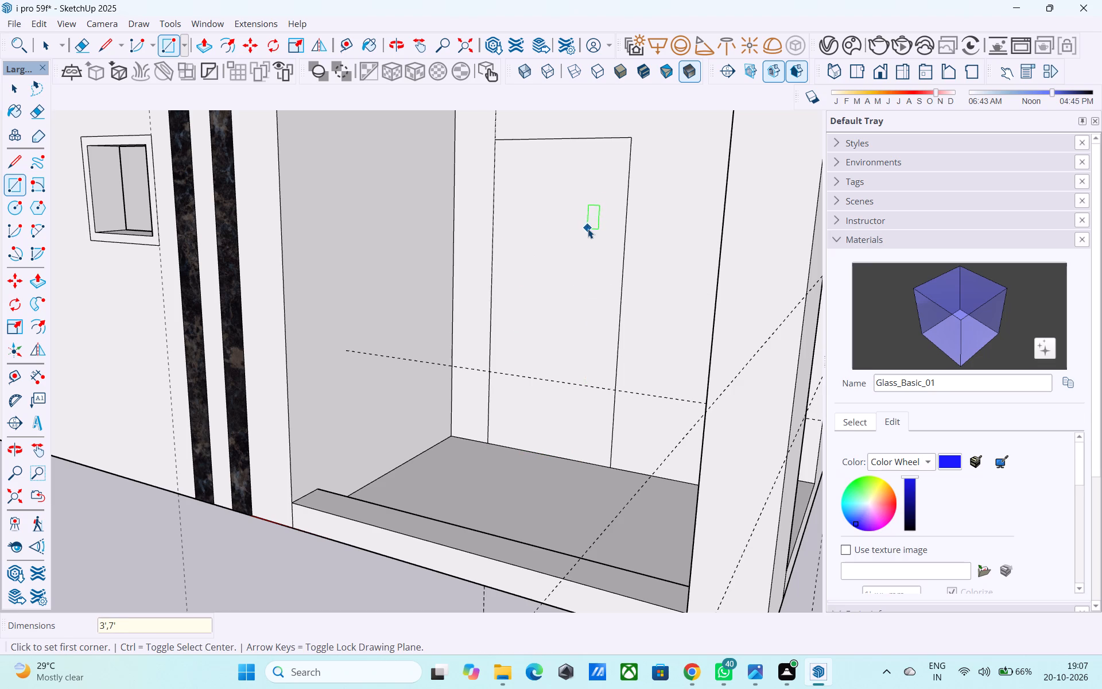
Offset the door rectangle 3" inward to form the door frame outline.
{"action": "key", "text": "space"}
{"action": "left_click", "coordinate": [588, 228]}
{"action": "key", "text": "f"}
{"action": "left_click", "coordinate": [588, 234]}
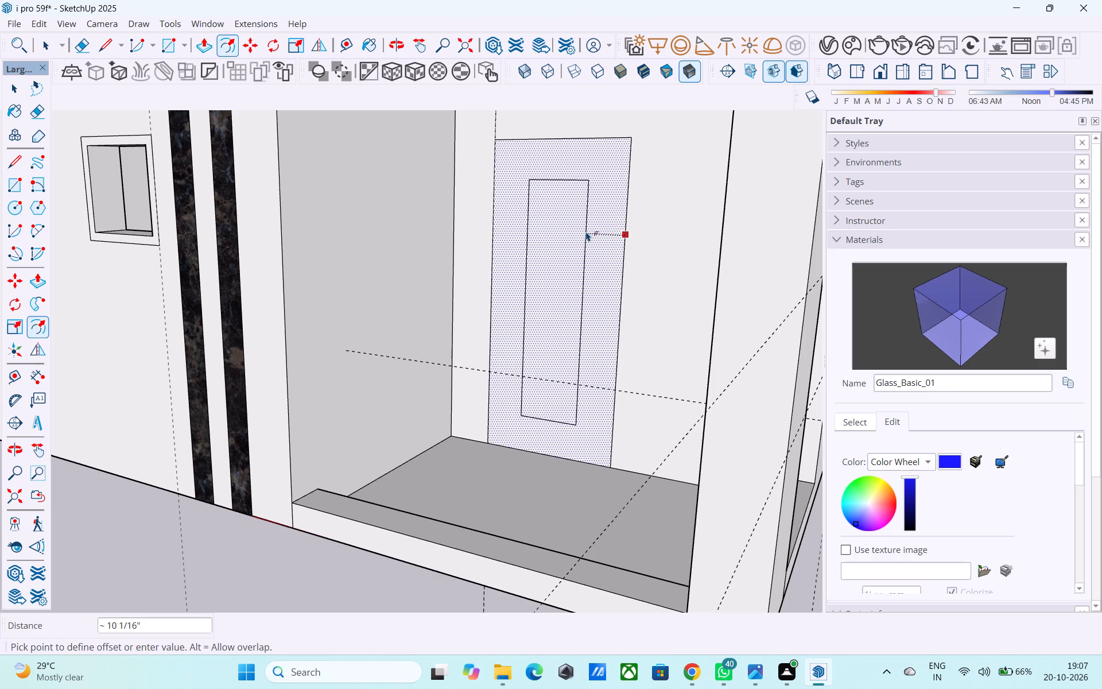
{"action": "type", "text": "3\""}
{"action": "key", "text": "Return"}
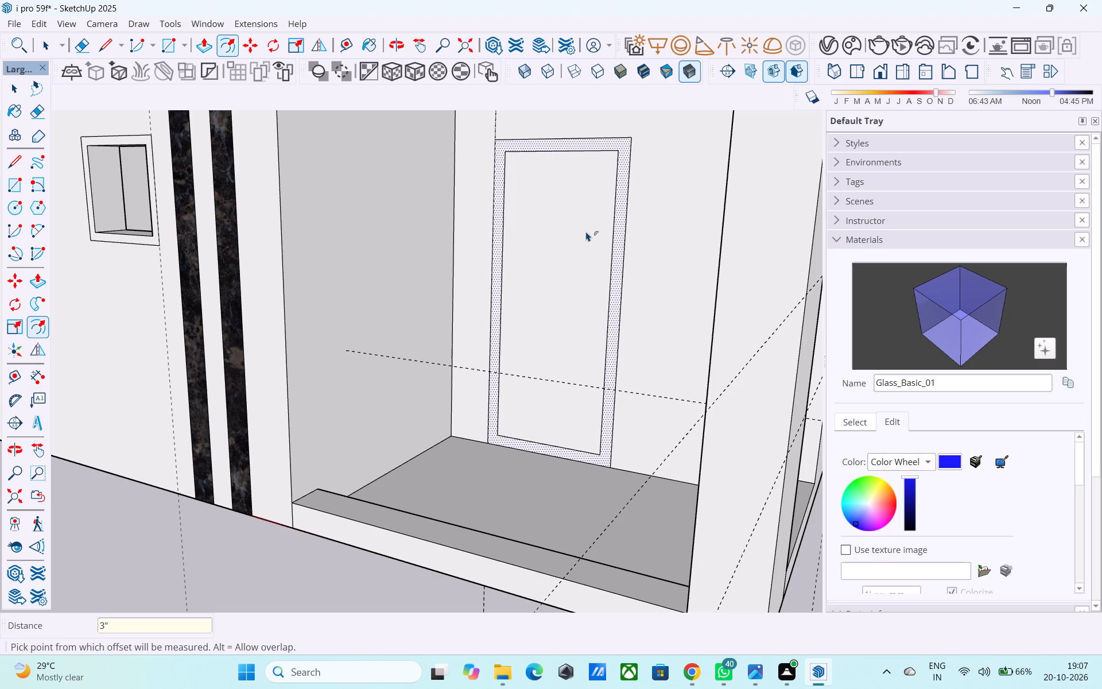
Push the inner door face back into the wall from the frame outline.
{"action": "key", "text": "space"}
{"action": "left_click", "coordinate": [585, 229]}
{"action": "key", "text": "p"}
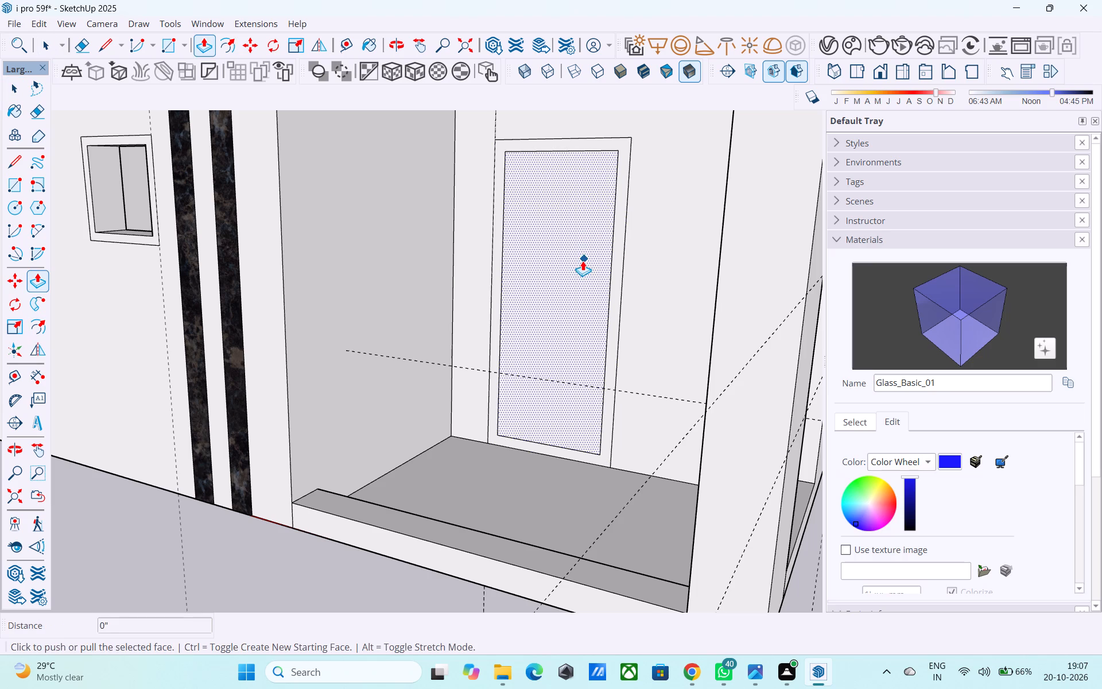
{"action": "left_click", "coordinate": [583, 261]}
{"action": "left_click", "coordinate": [587, 235]}
{"action": "middle_click_drag", "start_coordinate": [587, 236], "coordinate": [623, 312]}
{"action": "left_click", "coordinate": [576, 269]}
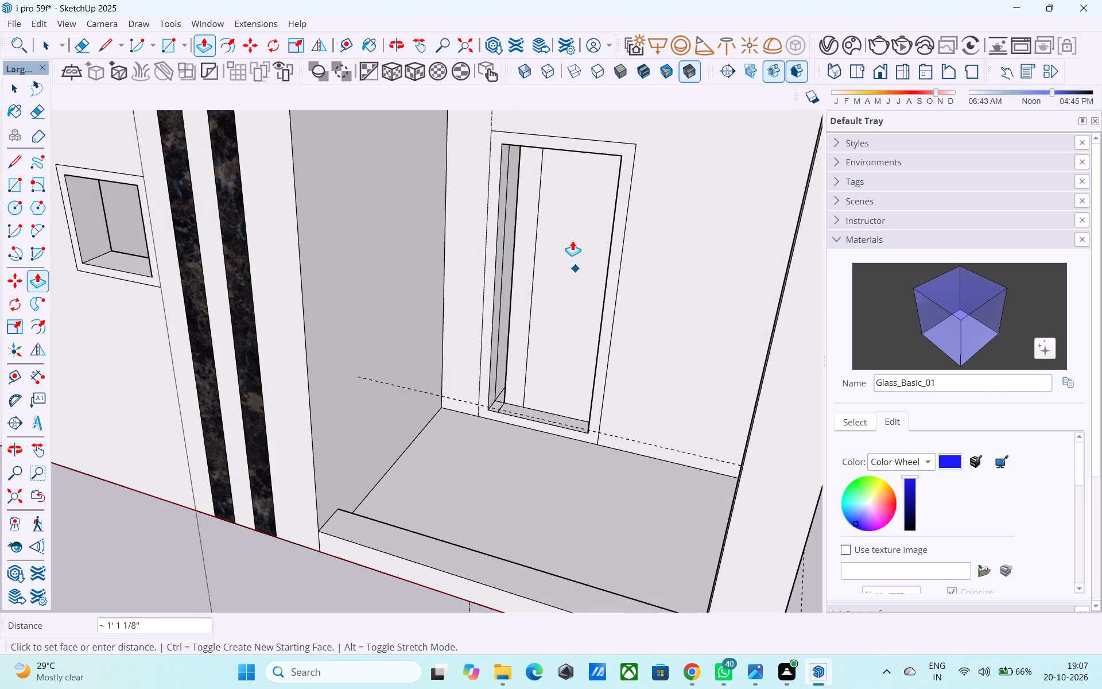
Delete the back faces inside the pushed-in door recess to open it through the wall.
{"action": "key", "text": "space"}
{"action": "middle_click_drag", "start_coordinate": [560, 268], "coordinate": [552, 247]}
{"action": "scroll", "coordinate": [552, 247], "scroll_direction": "up", "scroll_amount": 3}
{"action": "left_click", "coordinate": [557, 247]}
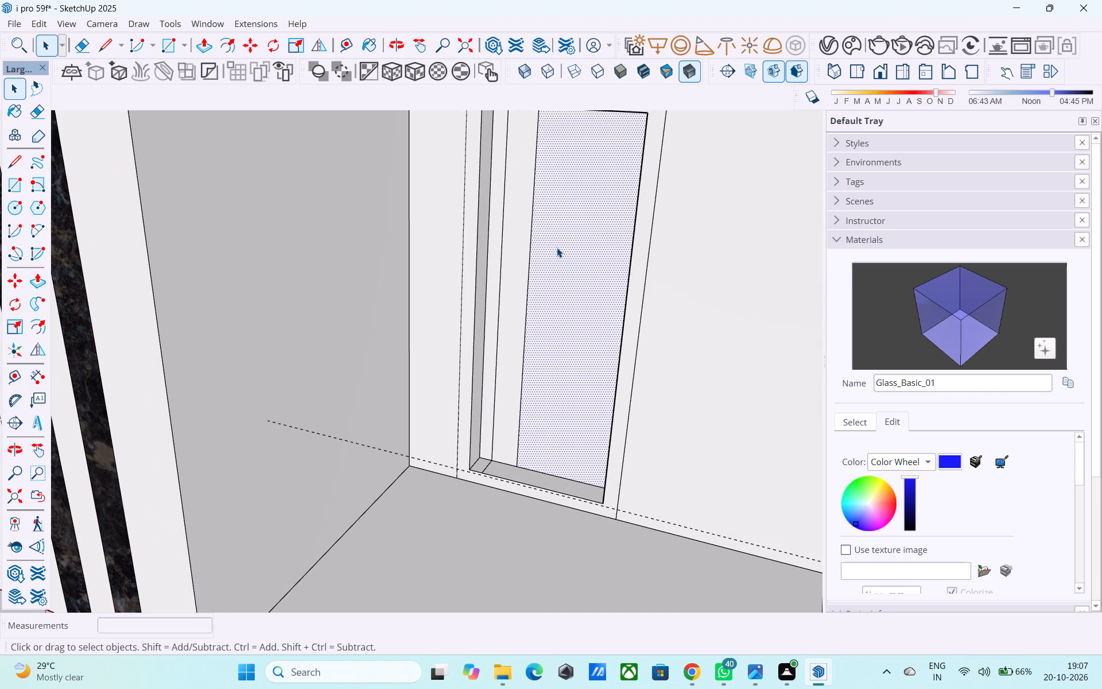
{"action": "key", "text": "Delete"}
{"action": "left_click", "coordinate": [518, 276]}
{"action": "key", "text": "Delete"}
{"action": "left_click", "coordinate": [495, 284]}
{"action": "key", "text": "Delete"}
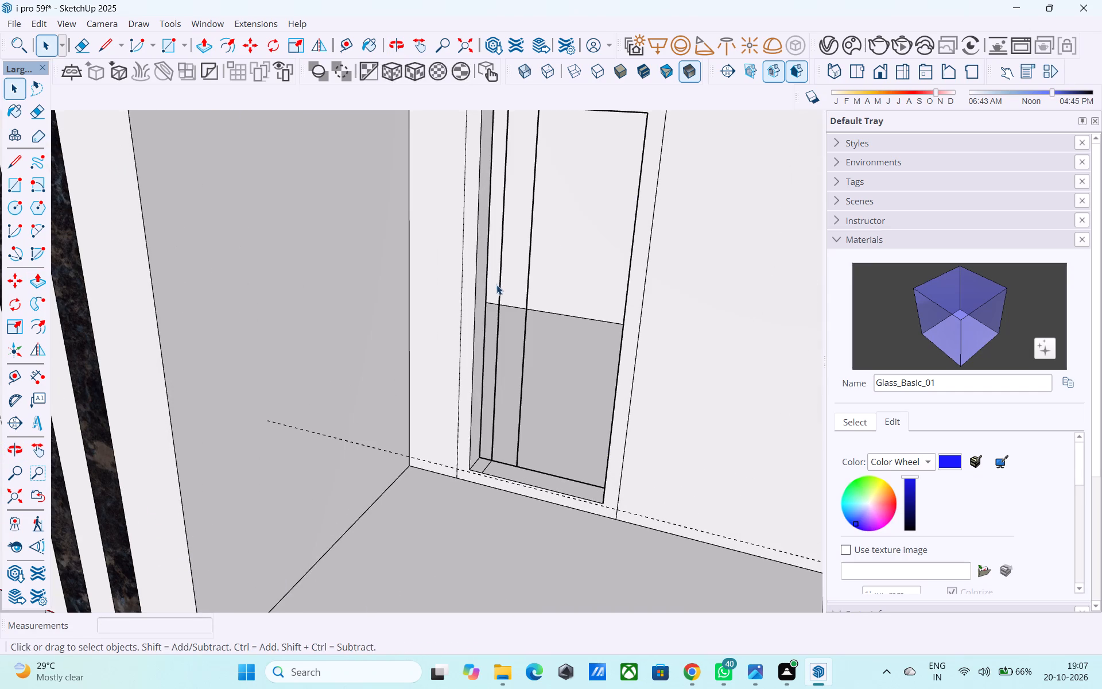
Erase the leftover vertical edges crossing the door opening.
{"action": "middle_click_drag", "start_coordinate": [500, 280], "coordinate": [588, 223]}
{"action": "key", "text": "e"}
{"action": "left_click_drag", "start_coordinate": [515, 224], "coordinate": [558, 232]}
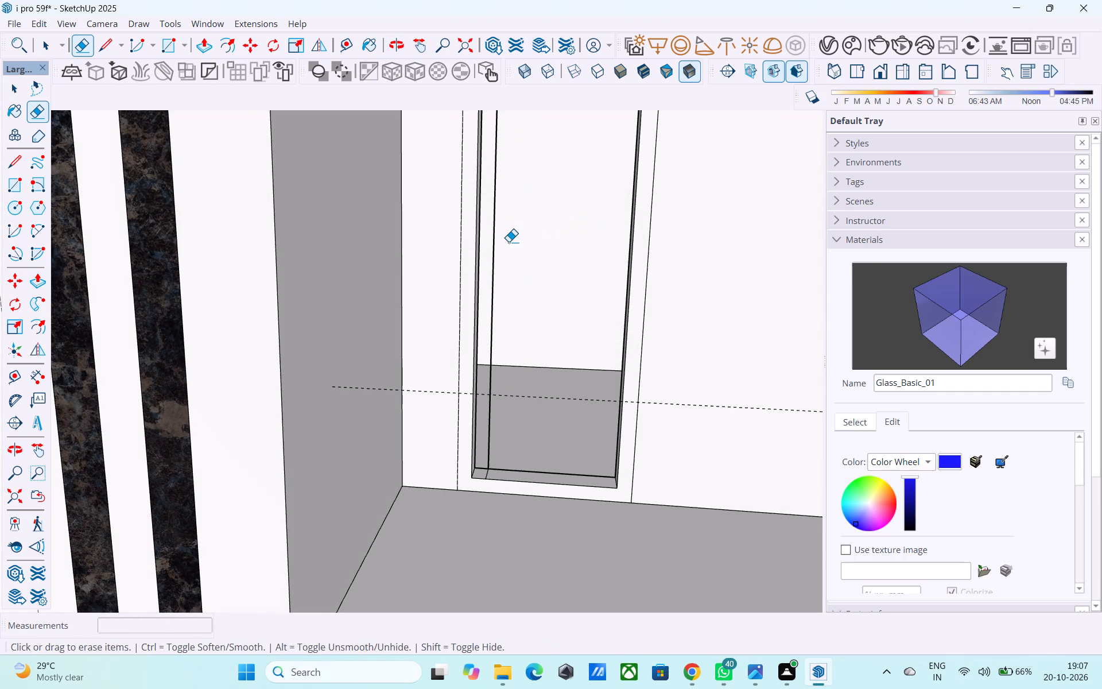
{"action": "left_click", "coordinate": [494, 246]}
Look around from inside the building and erase the two vertical lines on the wall above the door opening.
{"action": "middle_click_drag", "start_coordinate": [507, 271], "coordinate": [498, 198]}
{"action": "scroll", "coordinate": [506, 266], "scroll_direction": "down", "scroll_amount": 9}
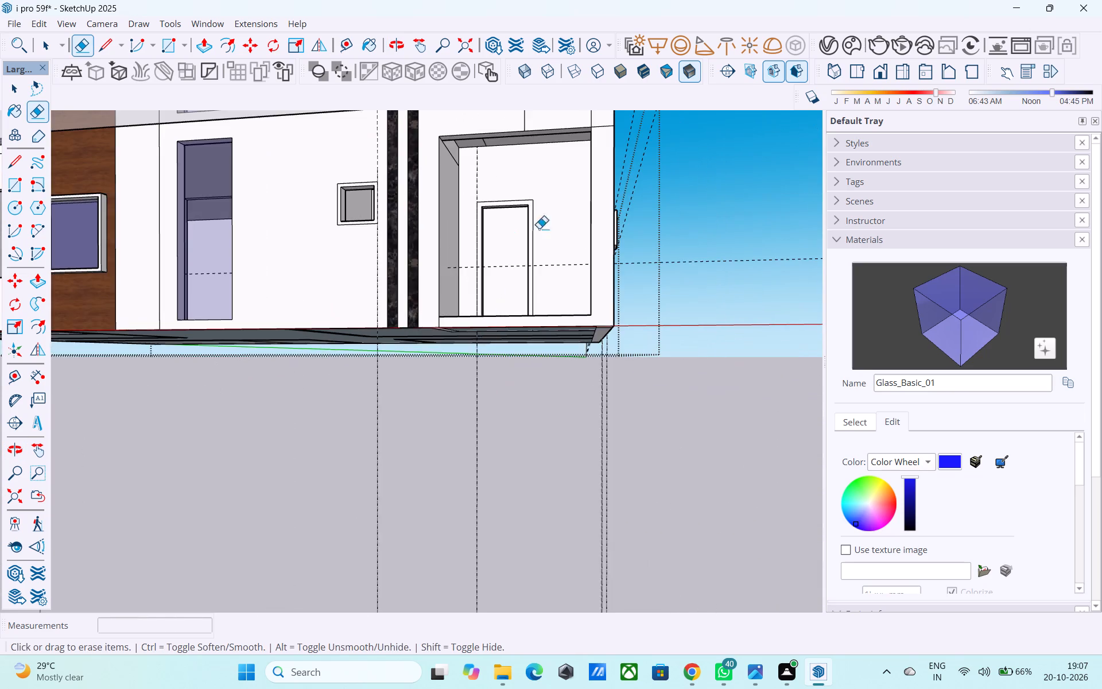
{"action": "scroll", "coordinate": [560, 180], "scroll_direction": "up", "scroll_amount": 8}
{"action": "middle_click_drag", "start_coordinate": [505, 241], "coordinate": [495, 287]}
{"action": "scroll", "coordinate": [486, 285], "scroll_direction": "up", "scroll_amount": 13}
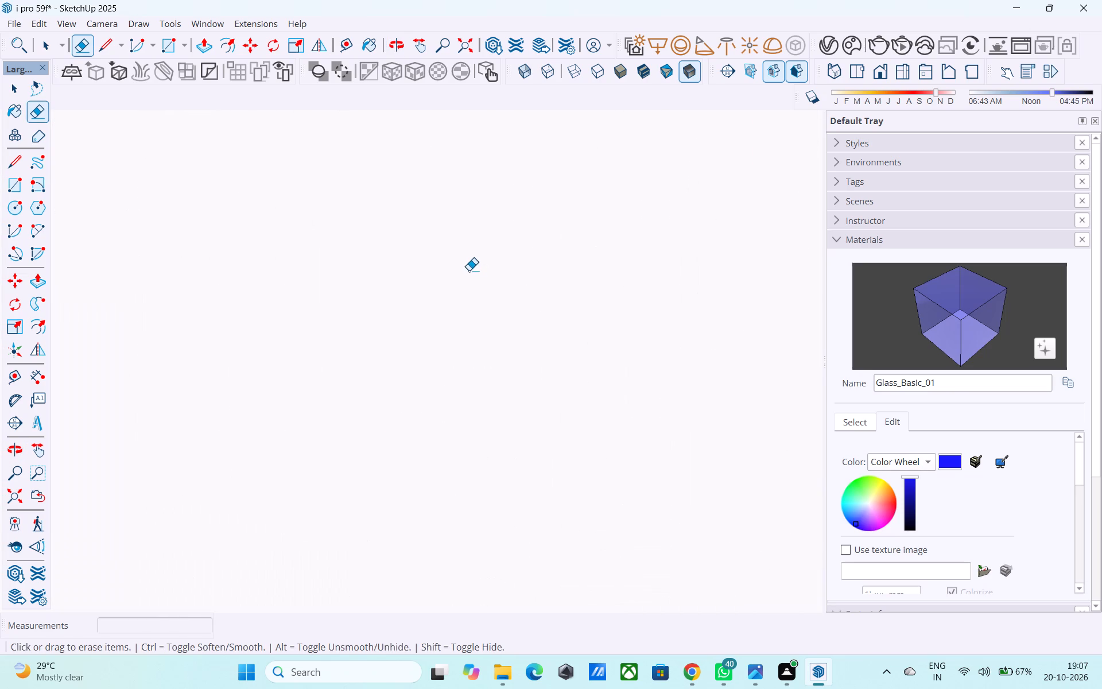
{"action": "scroll", "coordinate": [469, 270], "scroll_direction": "up", "scroll_amount": 8}
{"action": "left_click", "coordinate": [17, 542]}
{"action": "left_click_drag", "start_coordinate": [238, 378], "coordinate": [773, 296]}
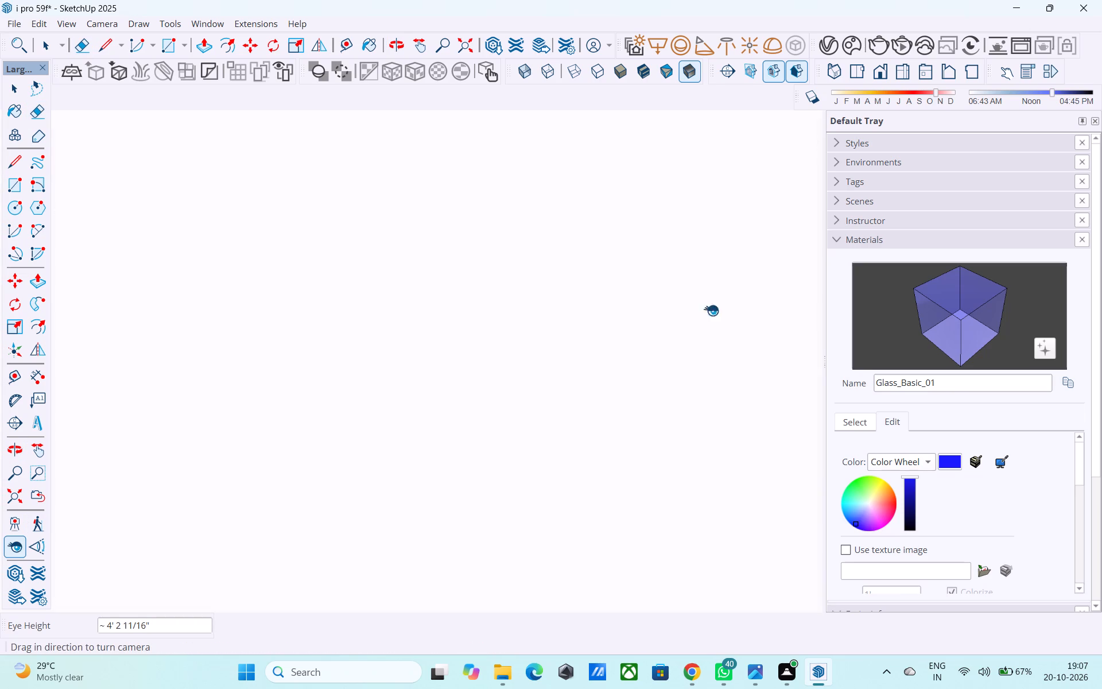
{"action": "left_click_drag", "start_coordinate": [773, 296], "coordinate": [805, 288]}
{"action": "left_click_drag", "start_coordinate": [451, 296], "coordinate": [880, 306]}
{"action": "left_click_drag", "start_coordinate": [456, 307], "coordinate": [1062, 279]}
{"action": "left_click_drag", "start_coordinate": [538, 271], "coordinate": [909, 266]}
{"action": "left_click_drag", "start_coordinate": [440, 291], "coordinate": [629, 120]}
{"action": "left_click_drag", "start_coordinate": [570, 319], "coordinate": [506, 179]}
{"action": "key", "text": "e"}
{"action": "left_click_drag", "start_coordinate": [529, 234], "coordinate": [484, 243]}
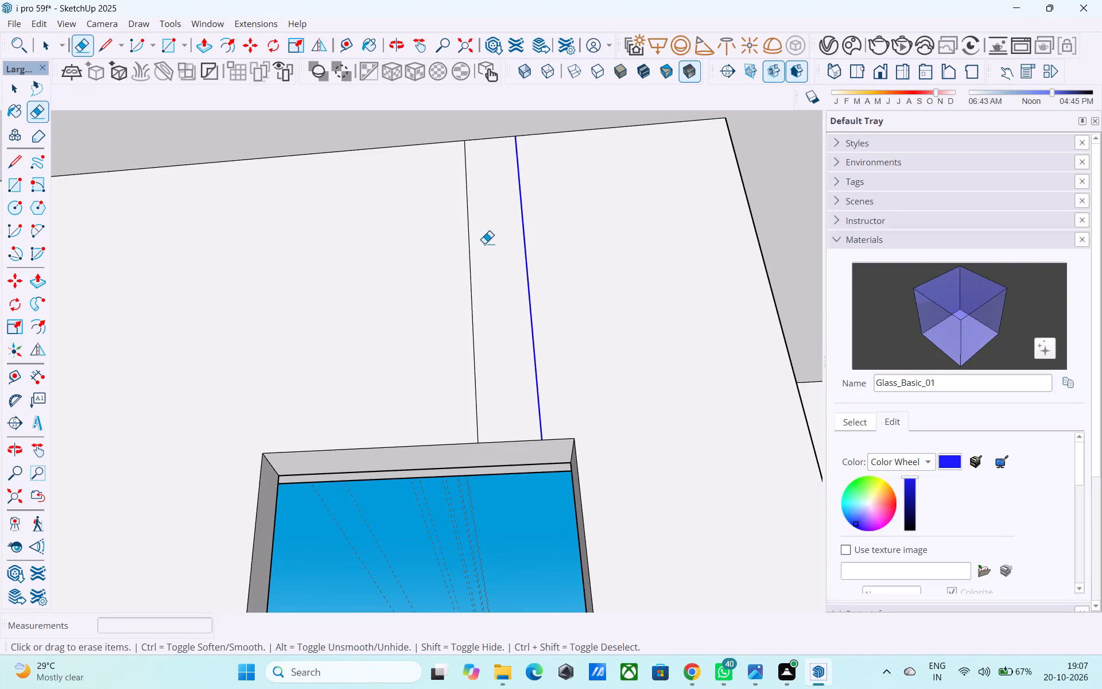
{"action": "left_click_drag", "start_coordinate": [484, 243], "coordinate": [446, 239]}
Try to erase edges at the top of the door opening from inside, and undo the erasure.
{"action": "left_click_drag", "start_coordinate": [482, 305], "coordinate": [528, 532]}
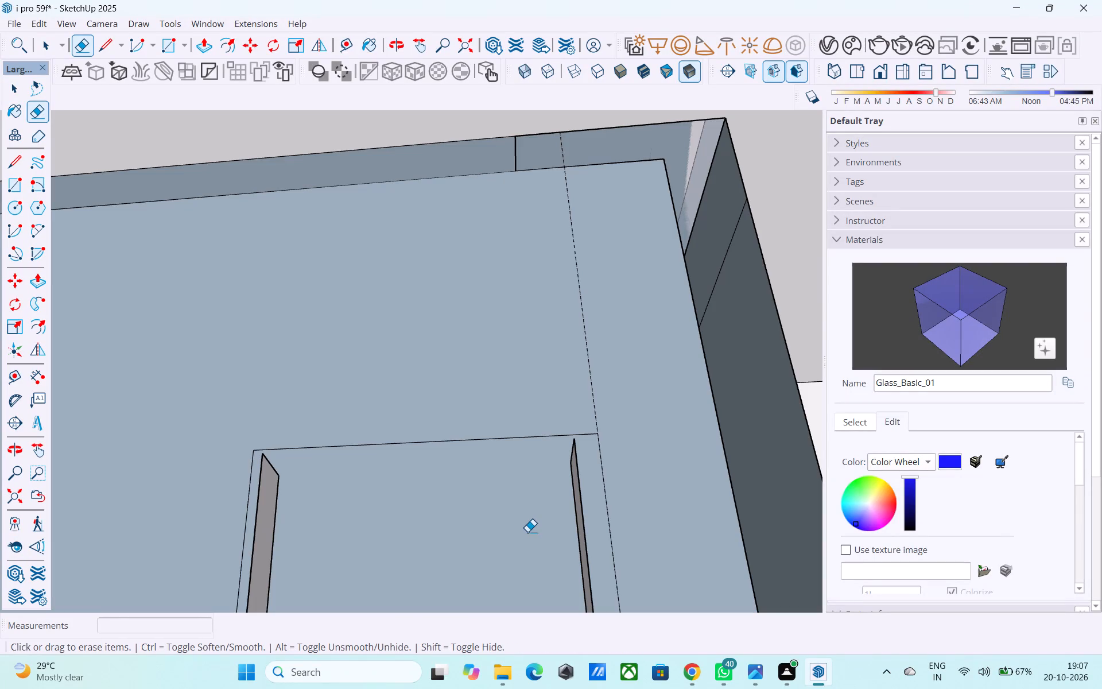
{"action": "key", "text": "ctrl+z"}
Examine the door opening and surrounding walls from inside, looking around the interior and the recess.
{"action": "left_click", "coordinate": [21, 548]}
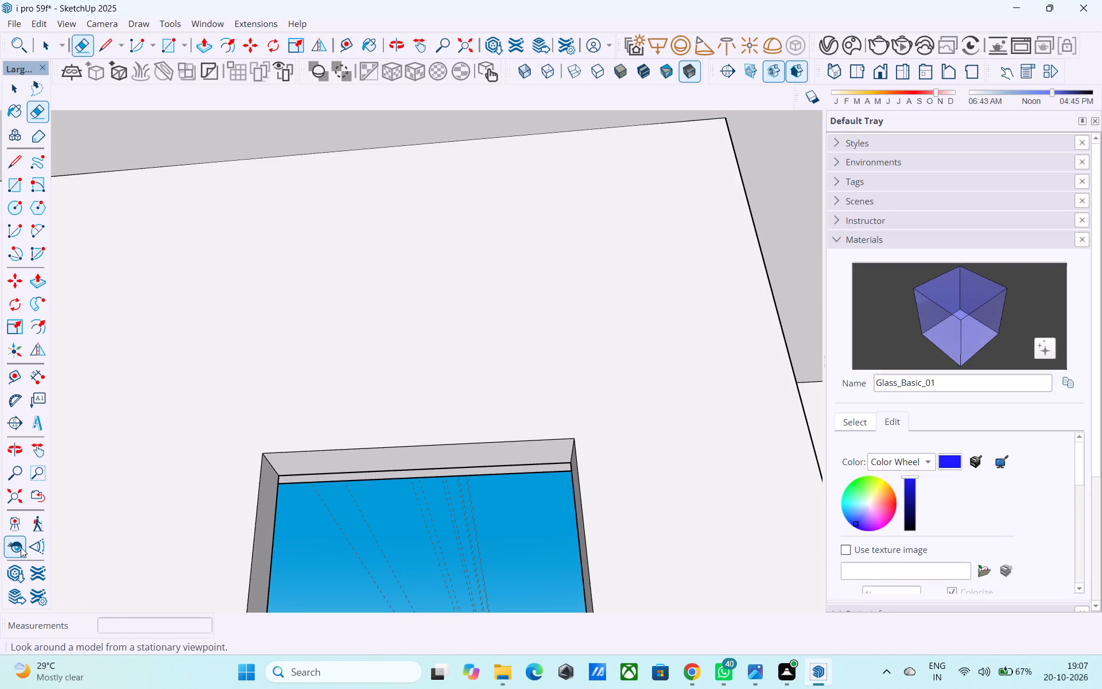
{"action": "left_click_drag", "start_coordinate": [370, 475], "coordinate": [250, 688]}
{"action": "left_click_drag", "start_coordinate": [405, 354], "coordinate": [558, 660]}
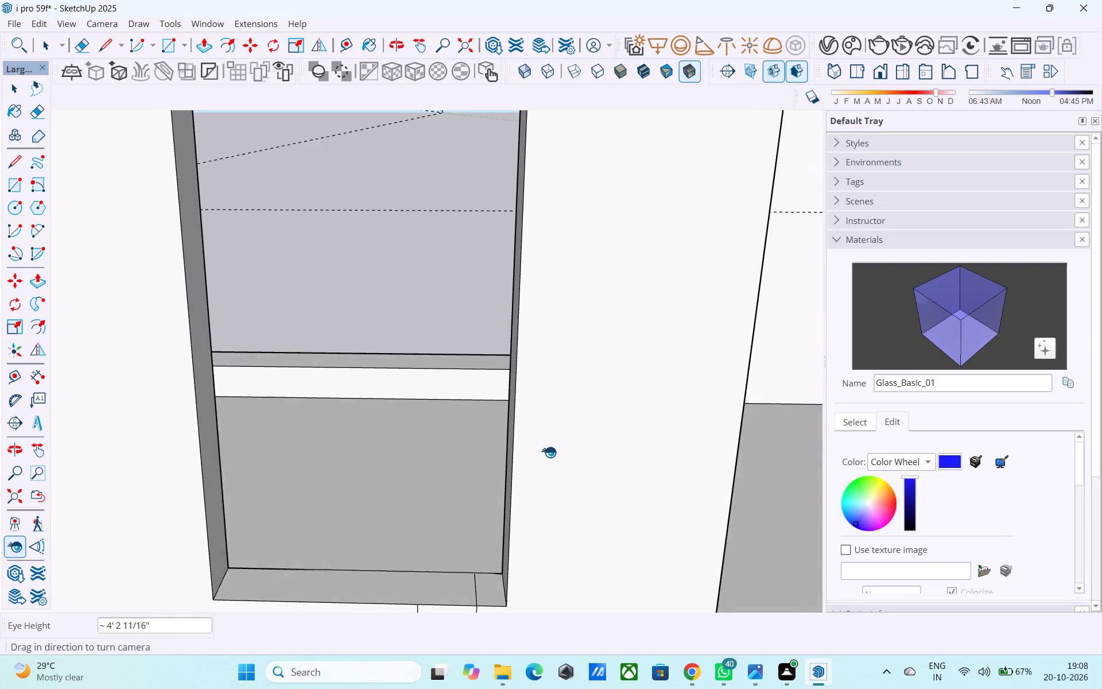
{"action": "left_click_drag", "start_coordinate": [556, 425], "coordinate": [588, 581]}
{"action": "left_click_drag", "start_coordinate": [508, 500], "coordinate": [831, 332]}
{"action": "left_click_drag", "start_coordinate": [563, 424], "coordinate": [847, 222]}
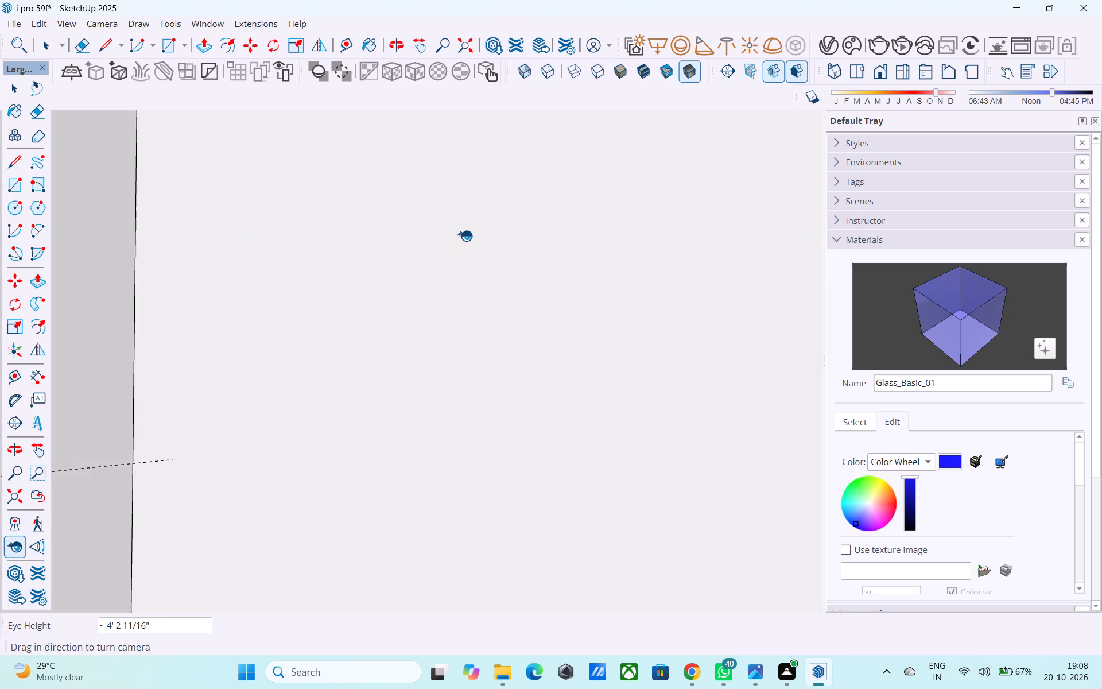
{"action": "left_click_drag", "start_coordinate": [243, 253], "coordinate": [929, 254]}
{"action": "left_click_drag", "start_coordinate": [463, 262], "coordinate": [1086, 291]}
{"action": "left_click_drag", "start_coordinate": [371, 287], "coordinate": [1037, 319]}
{"action": "left_click_drag", "start_coordinate": [510, 272], "coordinate": [855, 309]}
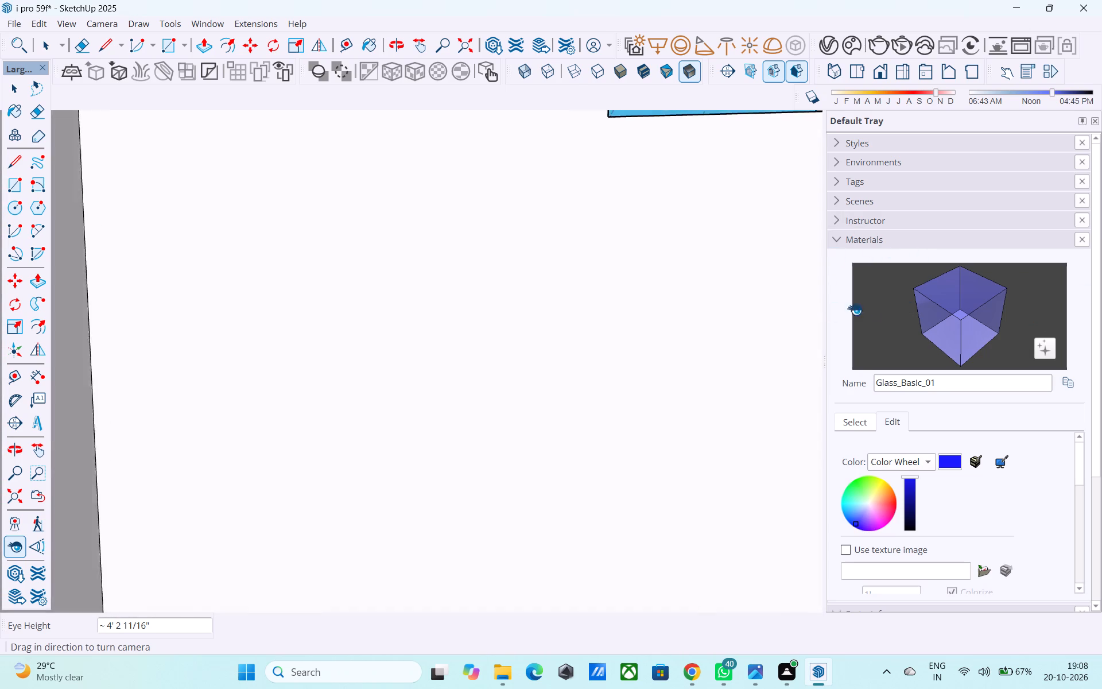
{"action": "left_click_drag", "start_coordinate": [855, 309], "coordinate": [1026, 325]}
{"action": "left_click_drag", "start_coordinate": [485, 244], "coordinate": [809, 257]}
{"action": "left_click_drag", "start_coordinate": [434, 260], "coordinate": [779, 279]}
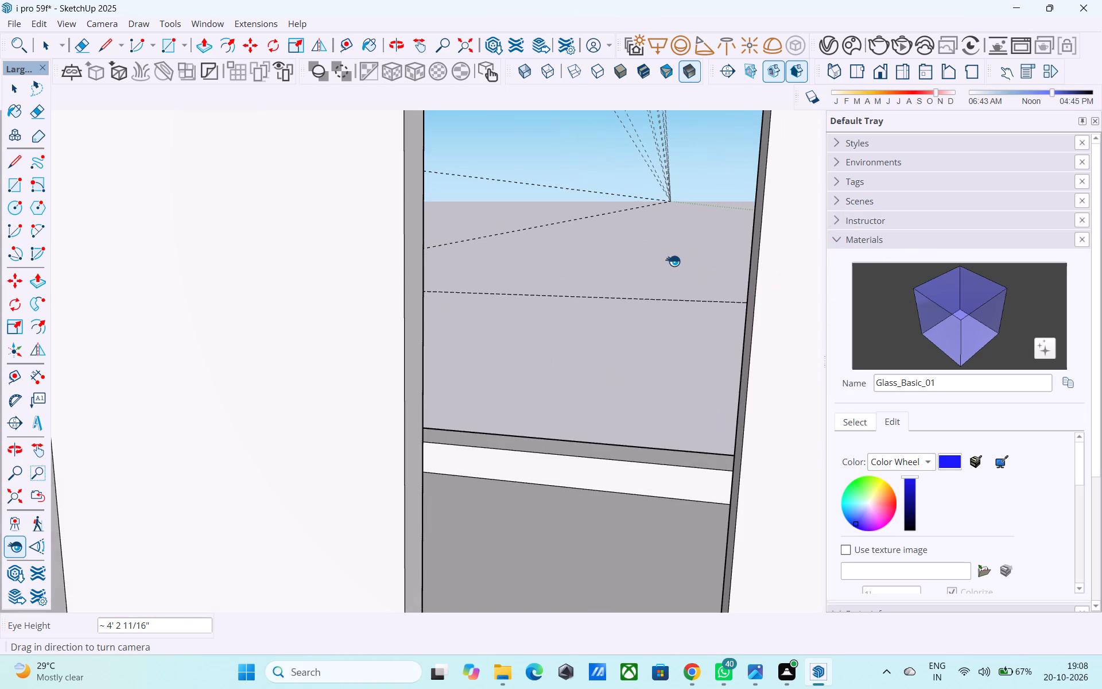
{"action": "scroll", "coordinate": [665, 243], "scroll_direction": "up", "scroll_amount": 20}
{"action": "scroll", "coordinate": [665, 243], "scroll_direction": "up", "scroll_amount": 14}
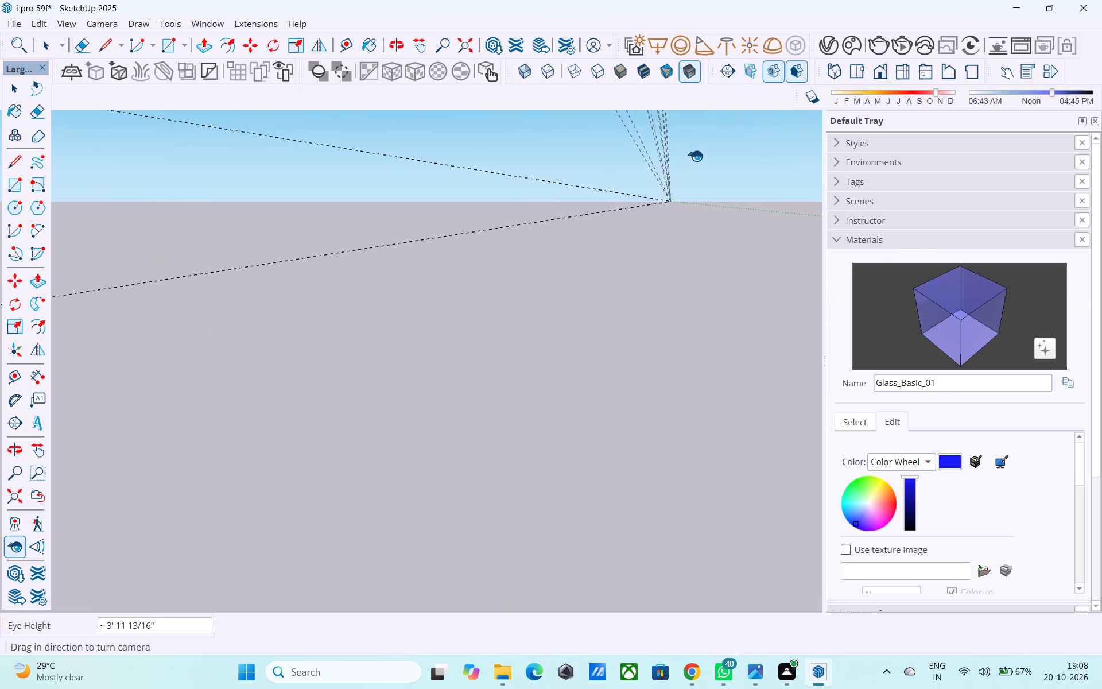
{"action": "scroll", "coordinate": [695, 156], "scroll_direction": "up", "scroll_amount": 12}
{"action": "left_click_drag", "start_coordinate": [477, 215], "coordinate": [820, 276]}
{"action": "left_click_drag", "start_coordinate": [444, 256], "coordinate": [932, 239]}
{"action": "left_click_drag", "start_coordinate": [296, 229], "coordinate": [731, 229]}
{"action": "left_click_drag", "start_coordinate": [231, 222], "coordinate": [557, 218]}
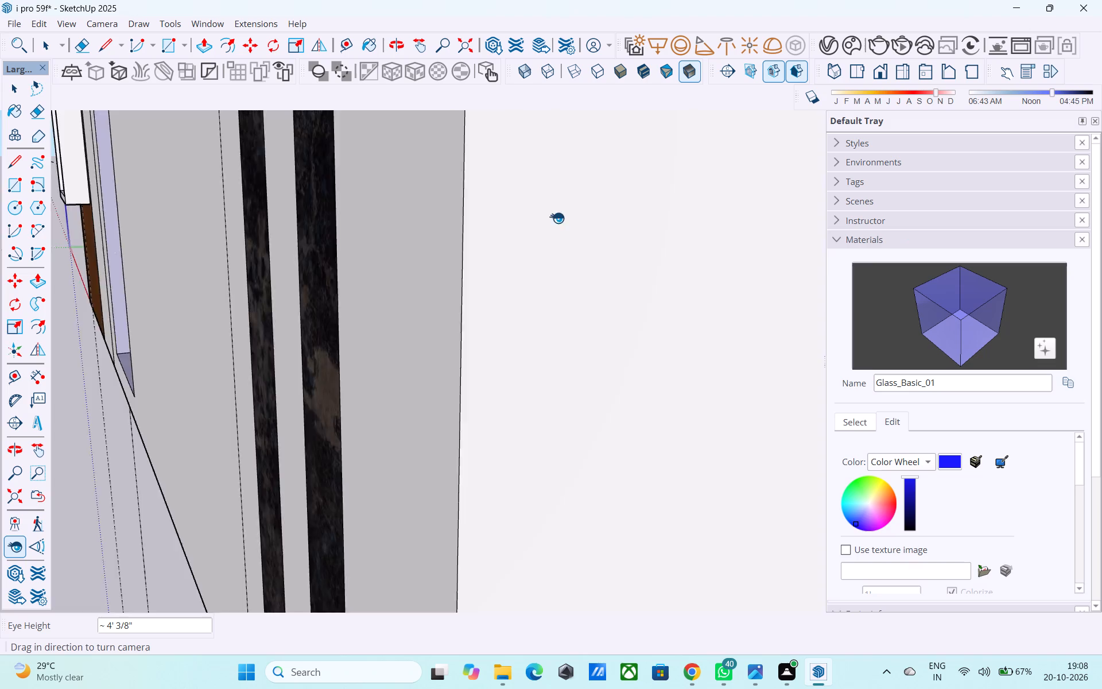
{"action": "left_click_drag", "start_coordinate": [557, 218], "coordinate": [577, 218]}
{"action": "left_click_drag", "start_coordinate": [133, 223], "coordinate": [615, 223]}
Erase the vertical line on the wall above the ground-floor recess's wide opening.
{"action": "scroll", "coordinate": [616, 219], "scroll_direction": "down", "scroll_amount": 20}
{"action": "scroll", "coordinate": [515, 357], "scroll_direction": "down", "scroll_amount": 6}
{"action": "middle_click_drag", "start_coordinate": [510, 367], "coordinate": [500, 335]}
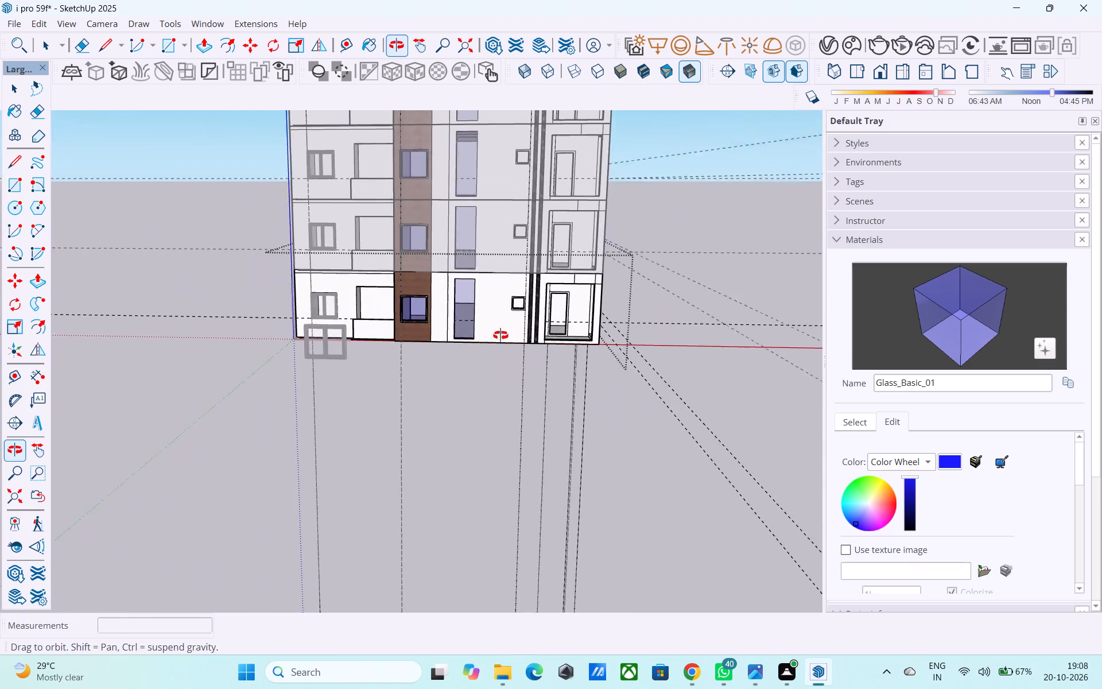
{"action": "middle_click_drag", "start_coordinate": [500, 335], "coordinate": [505, 298]}
{"action": "scroll", "coordinate": [581, 189], "scroll_direction": "up", "scroll_amount": 17}
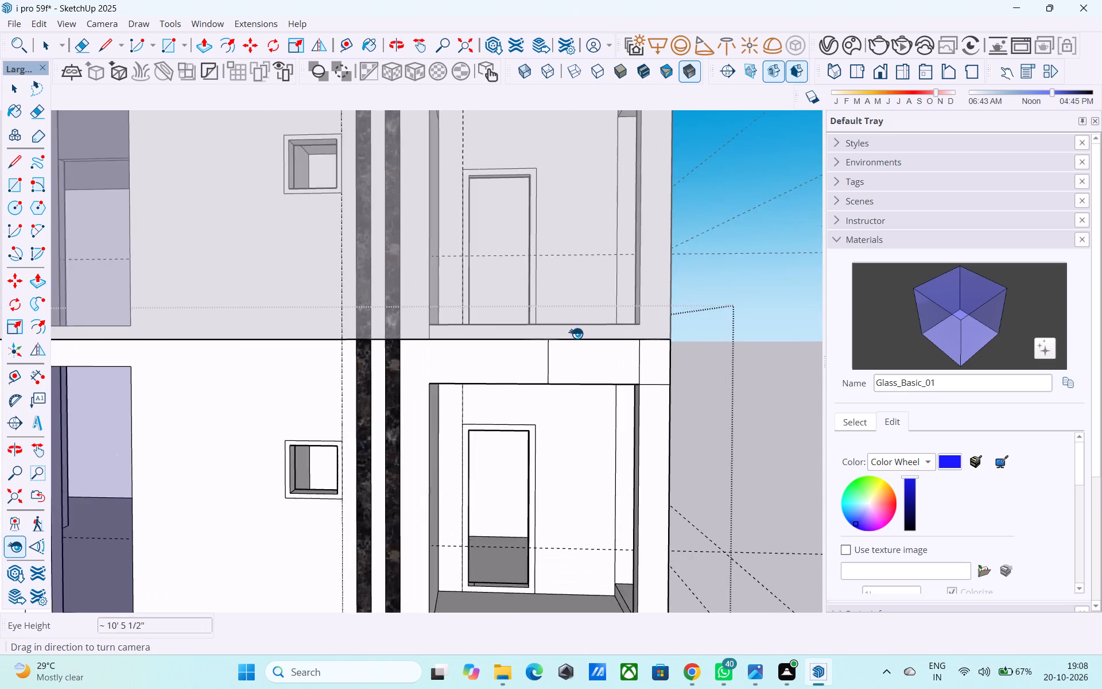
{"action": "scroll", "coordinate": [576, 333], "scroll_direction": "up", "scroll_amount": 1}
{"action": "key", "text": "e"}
{"action": "left_click_drag", "start_coordinate": [554, 357], "coordinate": [532, 363]}
Erase the vertical guides beside the new door frame and beside the small square window.
{"action": "scroll", "coordinate": [531, 365], "scroll_direction": "down", "scroll_amount": 5}
{"action": "middle_click_drag", "start_coordinate": [531, 365], "coordinate": [513, 358]}
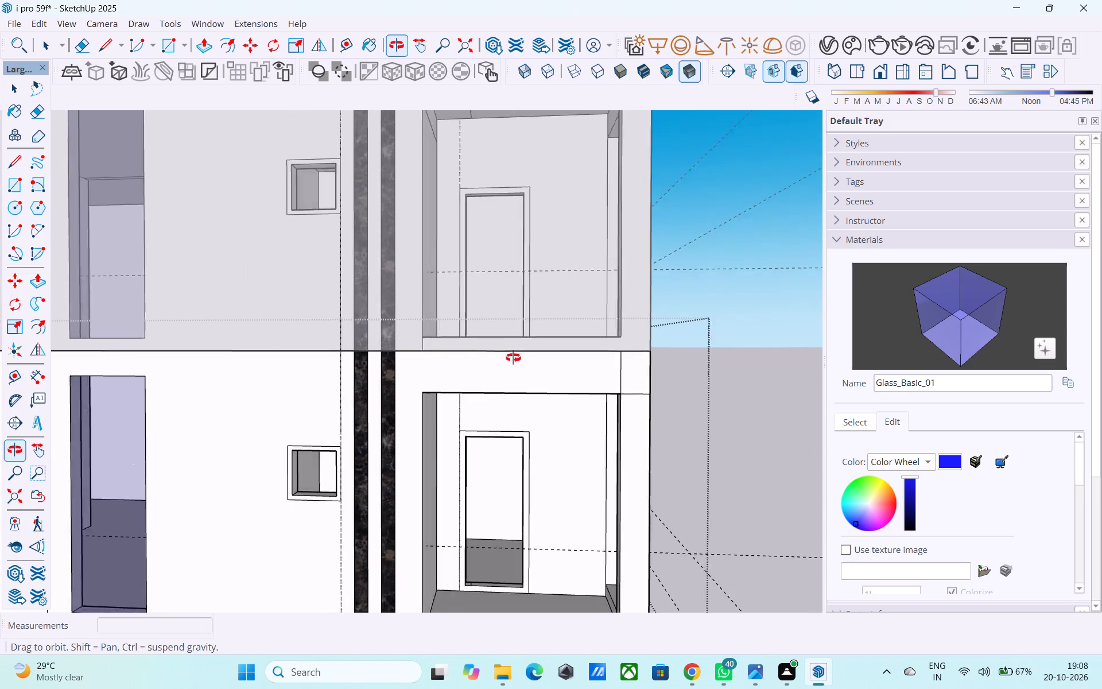
{"action": "middle_click_drag", "start_coordinate": [513, 358], "coordinate": [494, 343]}
{"action": "left_click", "coordinate": [475, 423]}
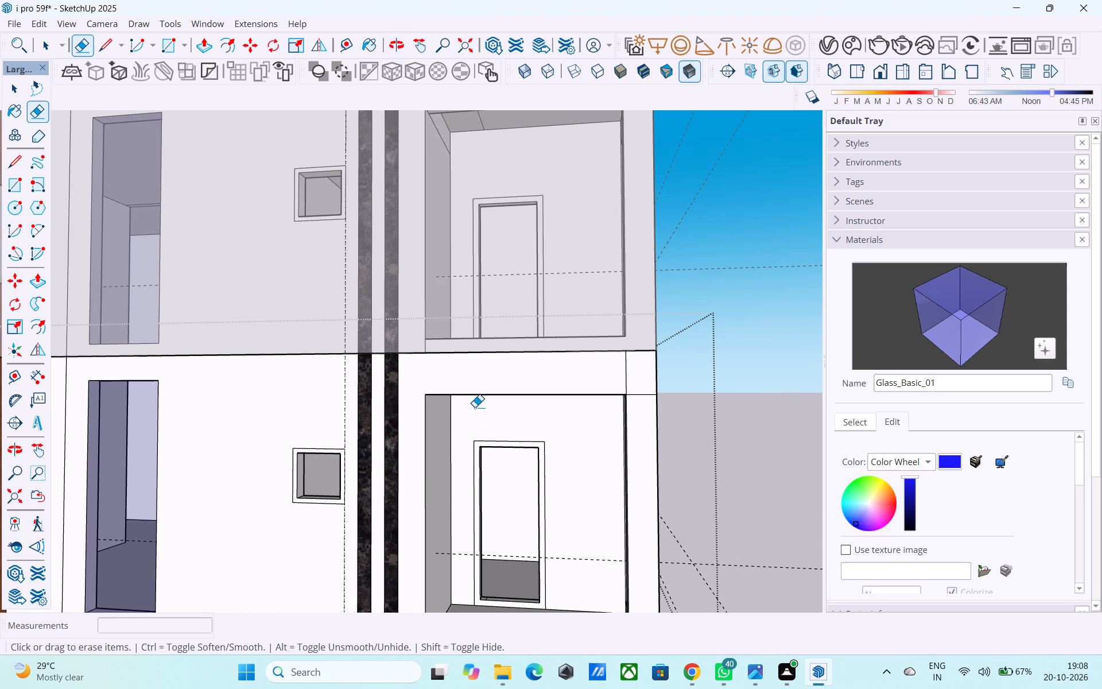
{"action": "scroll", "coordinate": [474, 402], "scroll_direction": "down", "scroll_amount": 3}
{"action": "middle_click_drag", "start_coordinate": [374, 394], "coordinate": [366, 393]}
{"action": "scroll", "coordinate": [366, 393], "scroll_direction": "up", "scroll_amount": 6}
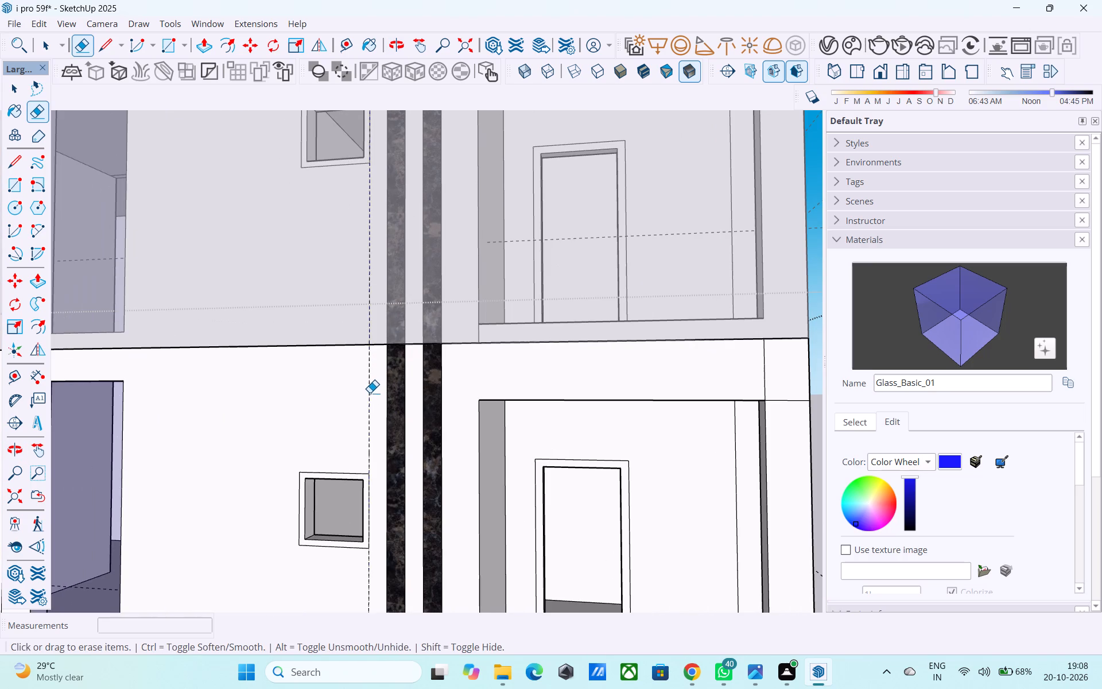
{"action": "left_click_drag", "start_coordinate": [370, 393], "coordinate": [363, 392]}
{"action": "scroll", "coordinate": [361, 383], "scroll_direction": "down", "scroll_amount": 10}
{"action": "middle_click_drag", "start_coordinate": [358, 381], "coordinate": [431, 374]}
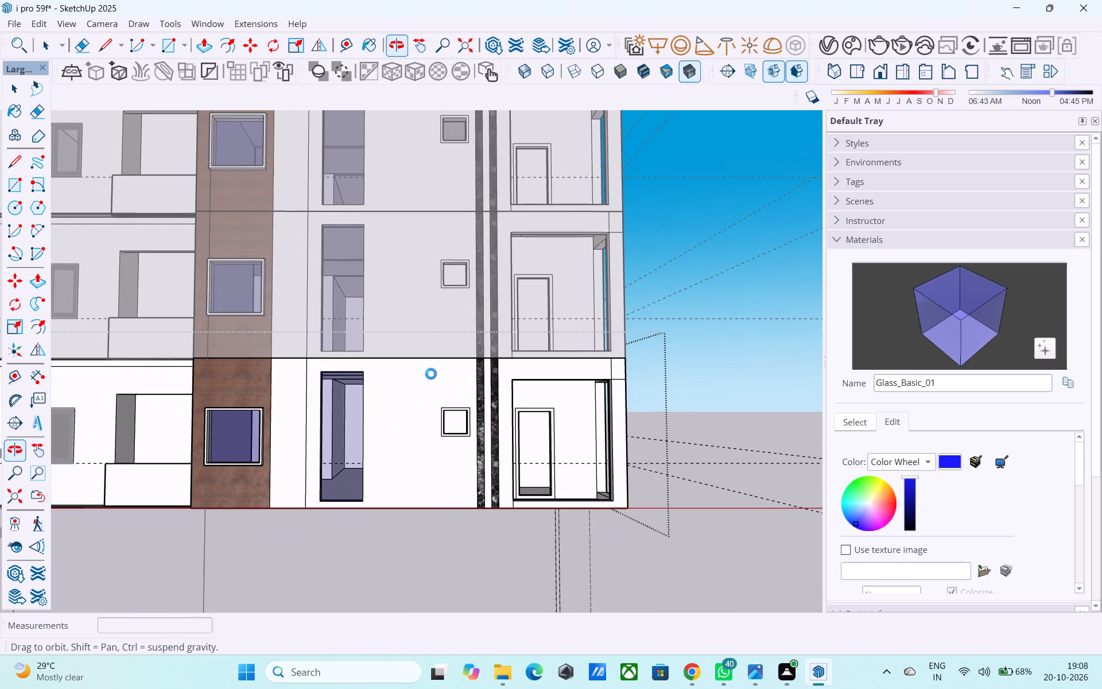
Erase the remaining vertical guide lines that extend below the building's front facade and corner.
{"action": "scroll", "coordinate": [448, 318], "scroll_direction": "down", "scroll_amount": 5}
{"action": "left_click_drag", "start_coordinate": [725, 491], "coordinate": [739, 422]}
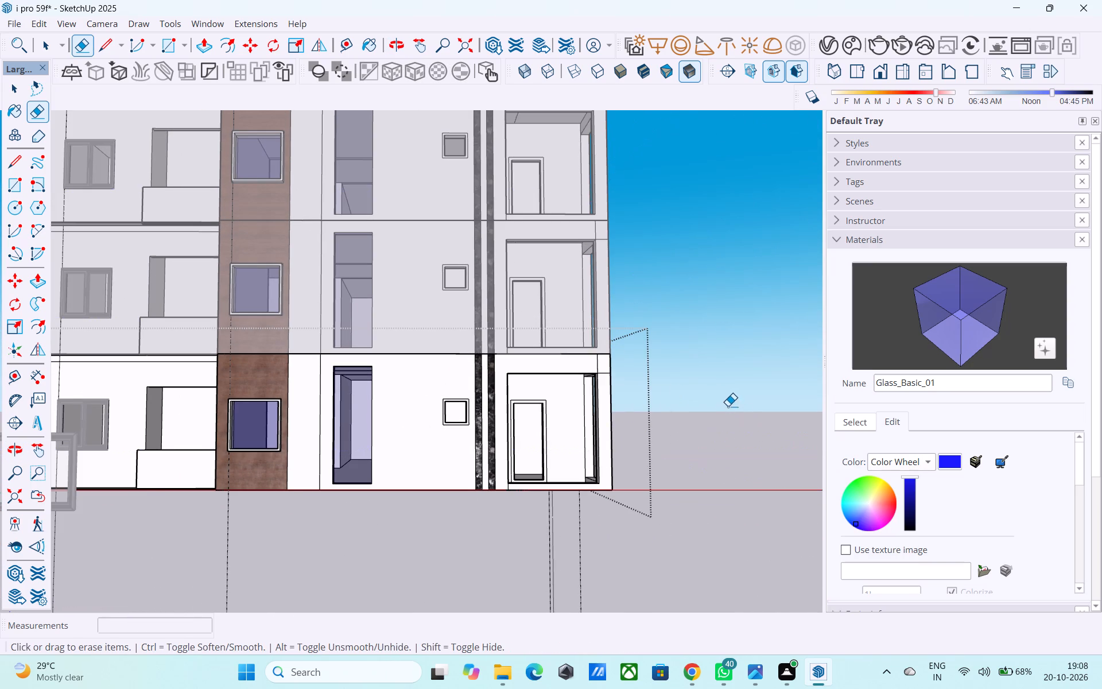
{"action": "scroll", "coordinate": [707, 399], "scroll_direction": "down", "scroll_amount": 5}
{"action": "middle_click_drag", "start_coordinate": [706, 398], "coordinate": [538, 442]}
{"action": "scroll", "coordinate": [536, 429], "scroll_direction": "down", "scroll_amount": 11}
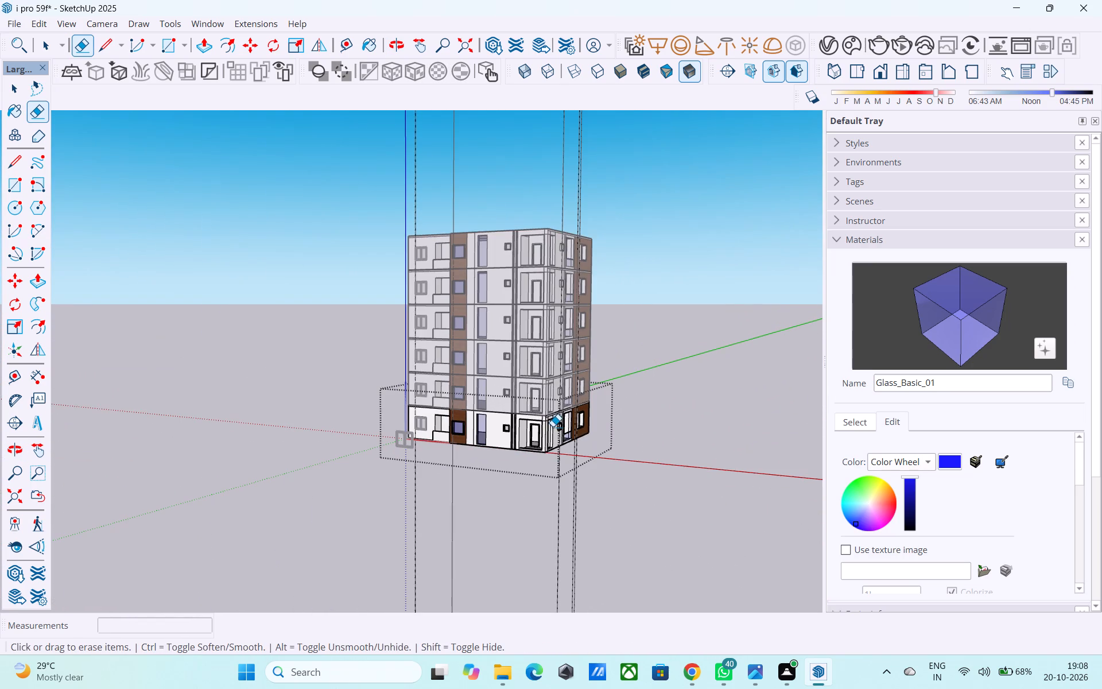
{"action": "scroll", "coordinate": [515, 444], "scroll_direction": "up", "scroll_amount": 9}
{"action": "left_click_drag", "start_coordinate": [407, 492], "coordinate": [348, 501]}
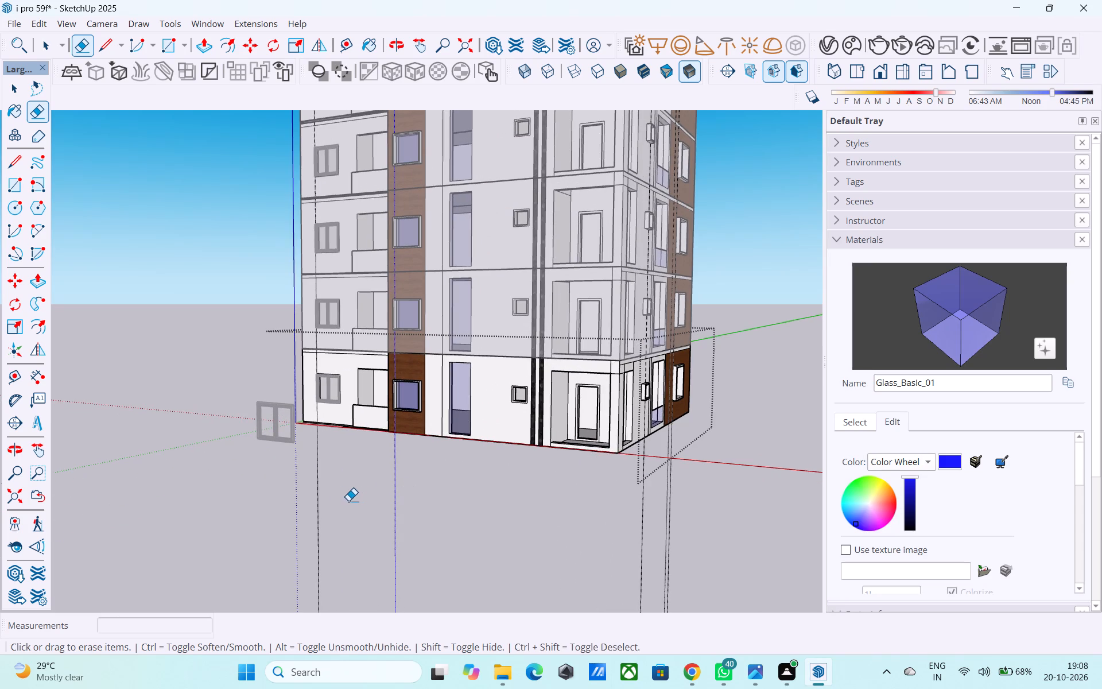
{"action": "left_click_drag", "start_coordinate": [348, 501], "coordinate": [319, 502]}
{"action": "left_click_drag", "start_coordinate": [725, 586], "coordinate": [587, 550]}
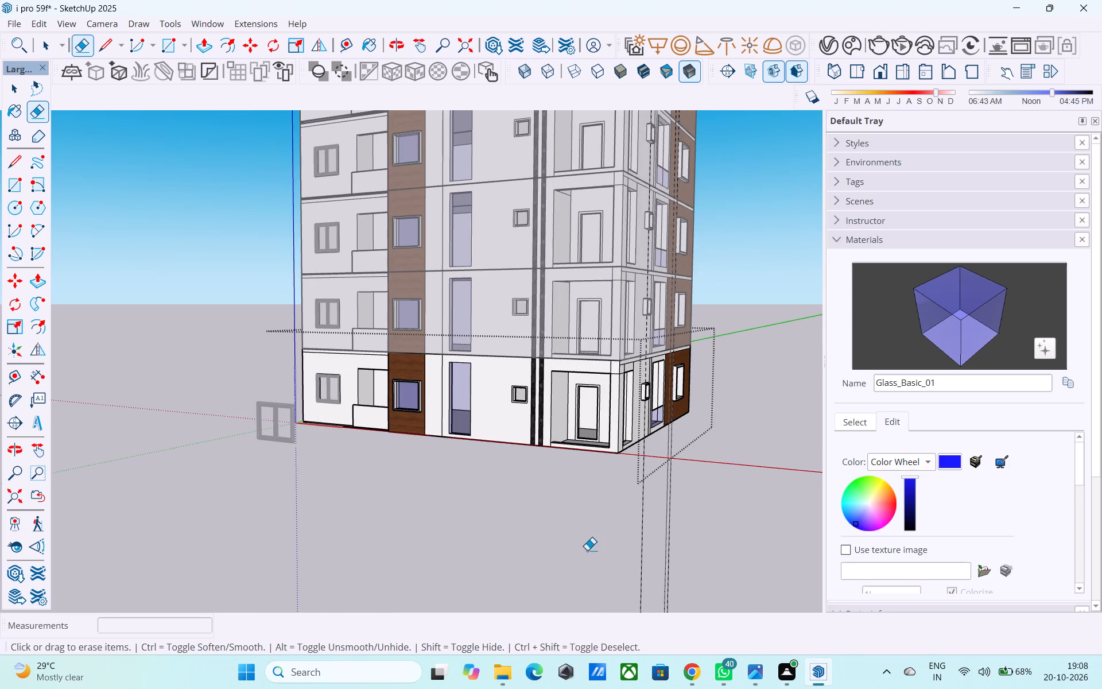
{"action": "left_click_drag", "start_coordinate": [587, 550], "coordinate": [572, 546]}
{"action": "key", "text": "space"}
Examine the whole building from the front and the corner, checking the openings and frames on both facades.
{"action": "middle_click_drag", "start_coordinate": [490, 437], "coordinate": [572, 440]}
{"action": "scroll", "coordinate": [626, 358], "scroll_direction": "down", "scroll_amount": 5}
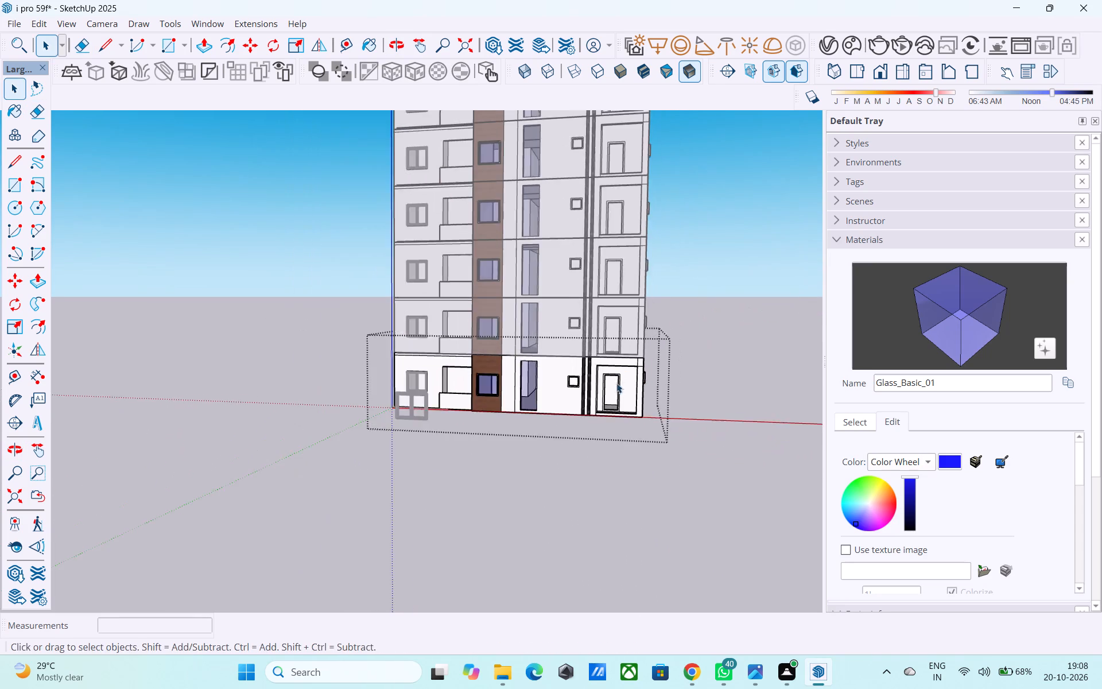
{"action": "middle_click_drag", "start_coordinate": [602, 401], "coordinate": [638, 409]}
{"action": "scroll", "coordinate": [708, 379], "scroll_direction": "up", "scroll_amount": 4}
{"action": "scroll", "coordinate": [688, 359], "scroll_direction": "down", "scroll_amount": 3}
{"action": "middle_click_drag", "start_coordinate": [563, 230], "coordinate": [523, 371], "text": "shift"}
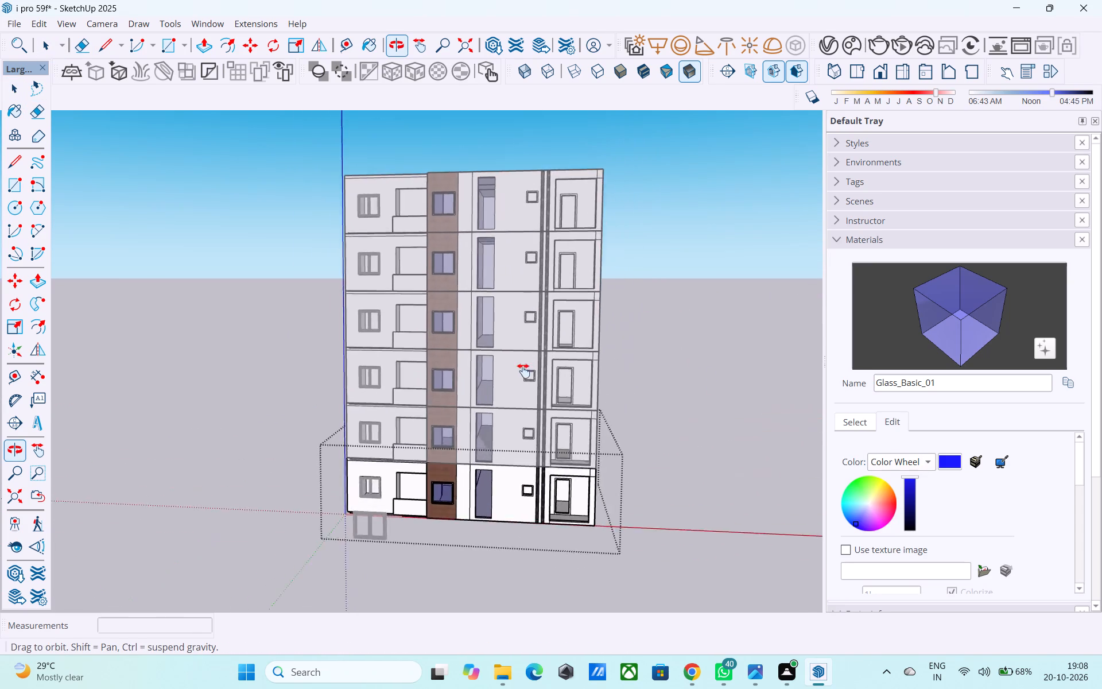
{"action": "middle_click_drag", "start_coordinate": [523, 371], "coordinate": [264, 320], "text": "shift"}
{"action": "middle_click_drag", "start_coordinate": [400, 268], "coordinate": [377, 336]}
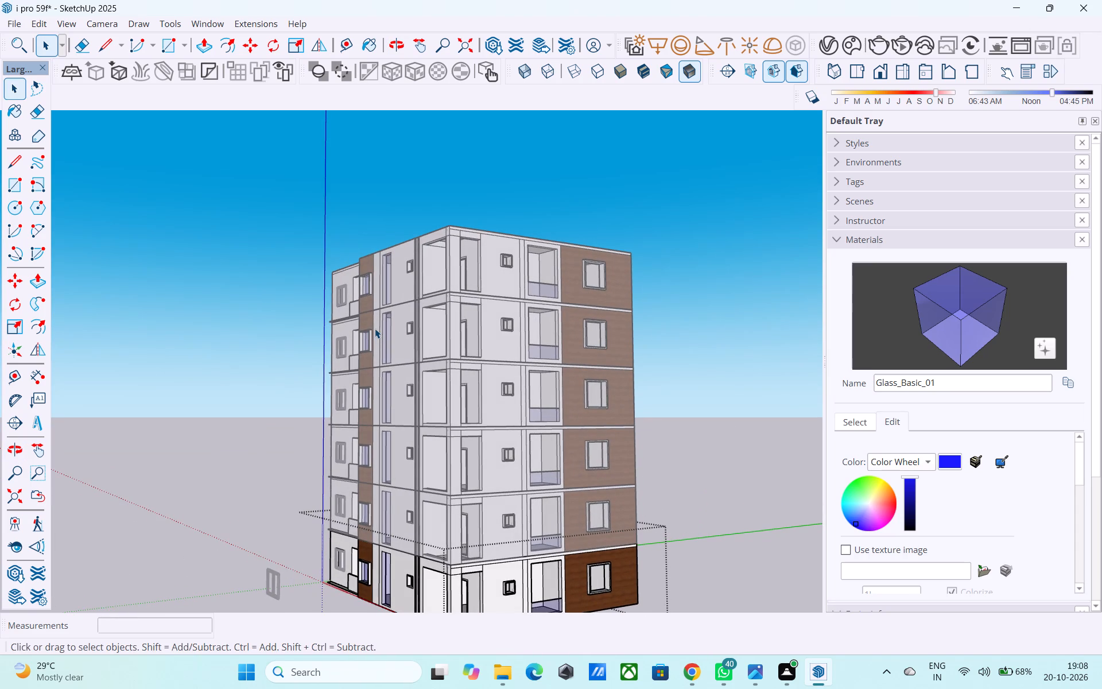
{"action": "middle_click_drag", "start_coordinate": [493, 309], "coordinate": [494, 353]}
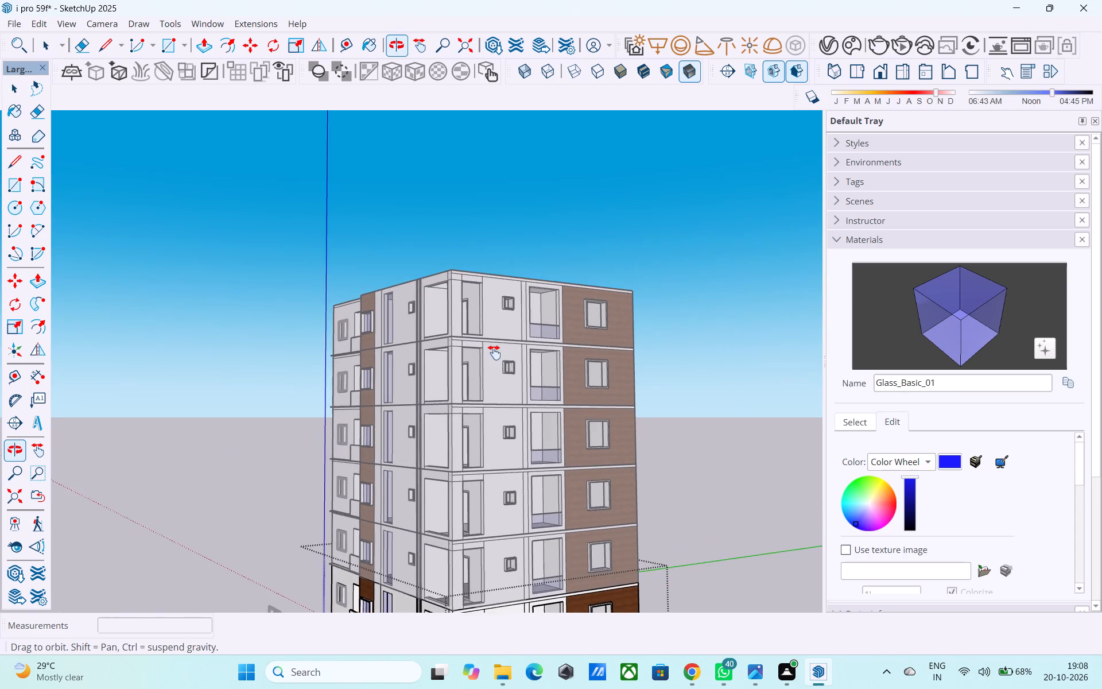
{"action": "middle_click_drag", "start_coordinate": [494, 353], "coordinate": [522, 356]}
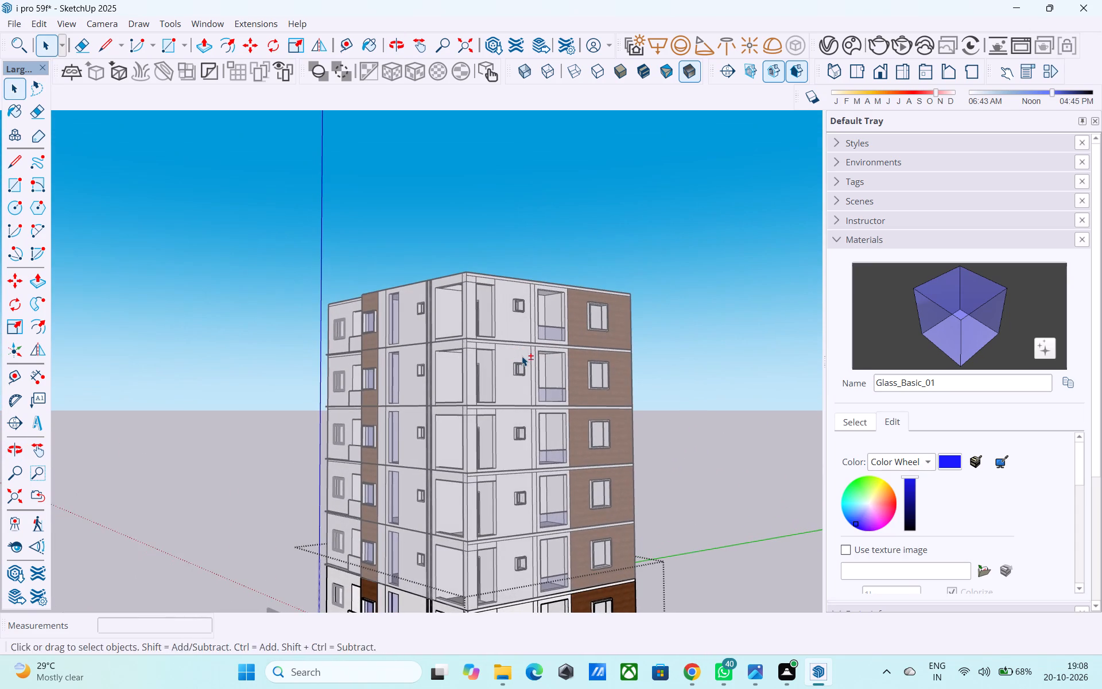
{"action": "middle_click_drag", "start_coordinate": [522, 356], "coordinate": [622, 287], "text": "shift"}
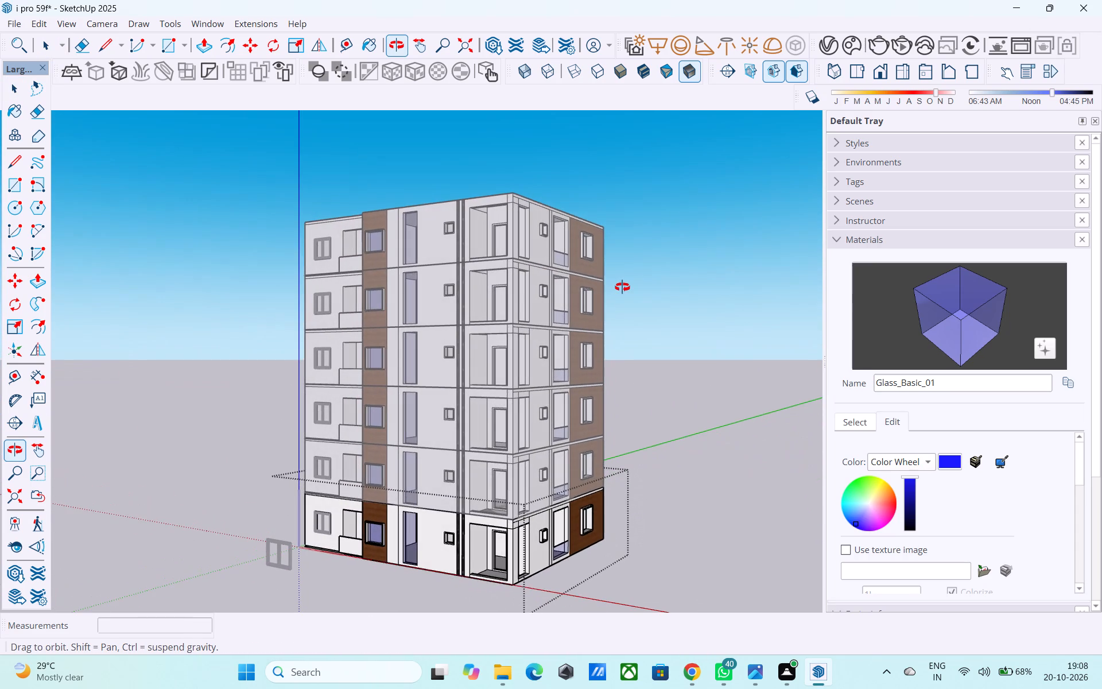
{"action": "middle_click_drag", "start_coordinate": [622, 287], "coordinate": [579, 288], "text": "shift"}
{"action": "middle_click_drag", "start_coordinate": [579, 288], "coordinate": [576, 298], "text": "shift"}
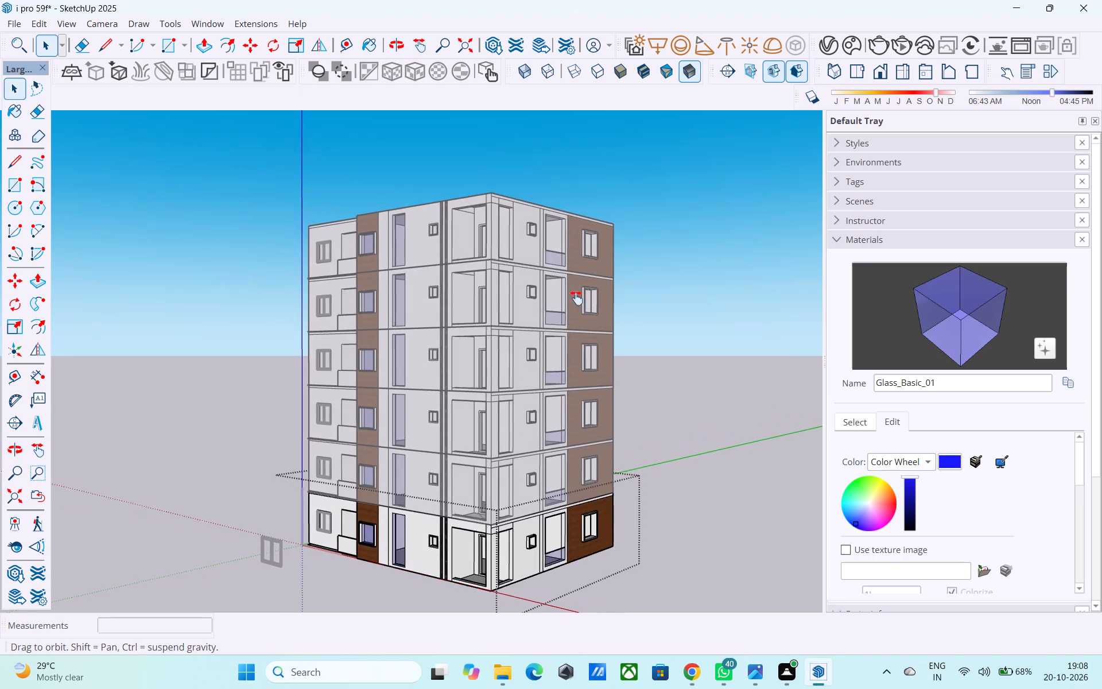
{"action": "middle_click_drag", "start_coordinate": [576, 298], "coordinate": [583, 313], "text": "shift"}
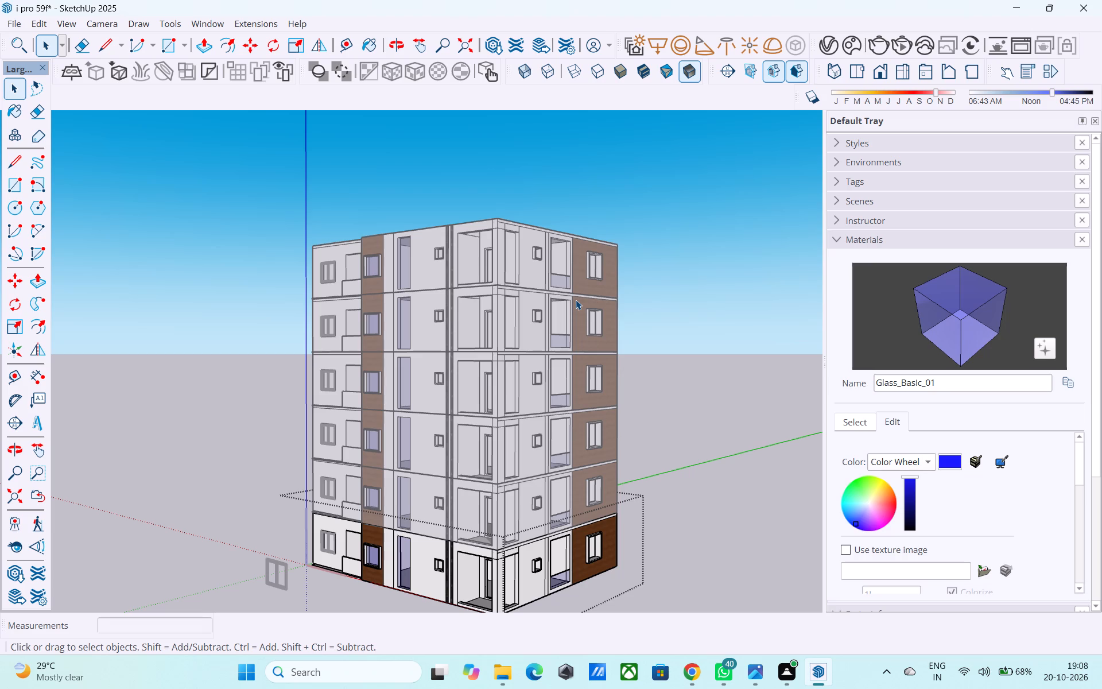
{"action": "scroll", "coordinate": [560, 266], "scroll_direction": "down", "scroll_amount": 3}
{"action": "scroll", "coordinate": [529, 542], "scroll_direction": "up", "scroll_amount": 2}
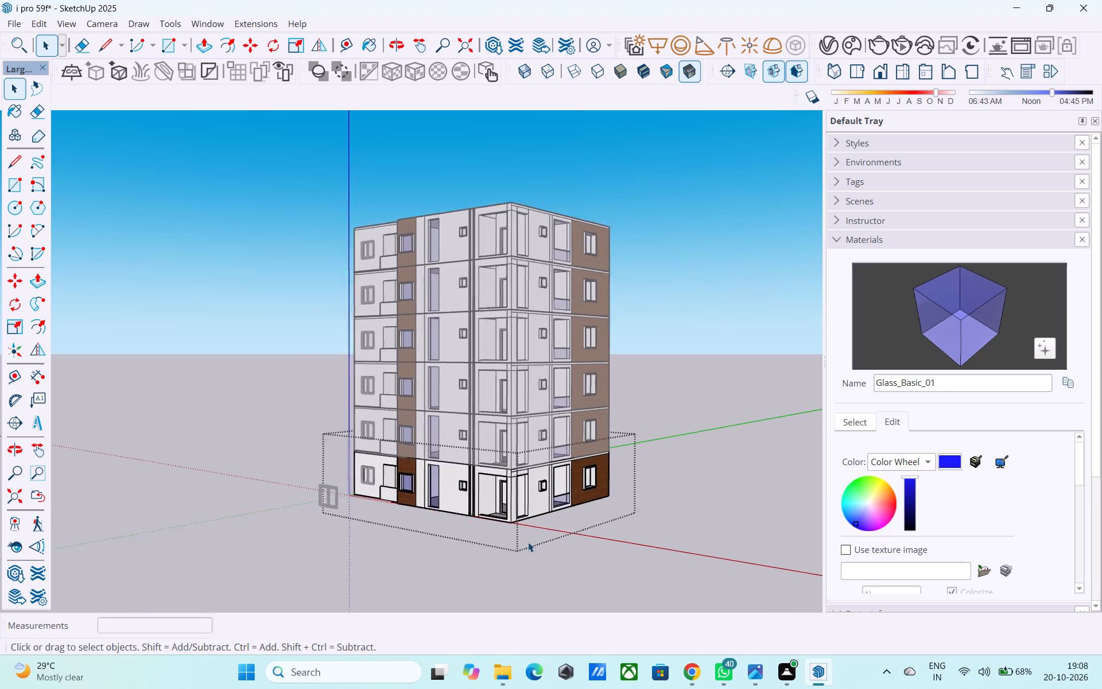
Push/Pull the sill face of the ground-floor corner recess's front opening upward by 1.5'.
{"action": "scroll", "coordinate": [528, 542], "scroll_direction": "up", "scroll_amount": 20}
{"action": "scroll", "coordinate": [528, 542], "scroll_direction": "up", "scroll_amount": 3}
{"action": "middle_click_drag", "start_coordinate": [469, 492], "coordinate": [673, 572]}
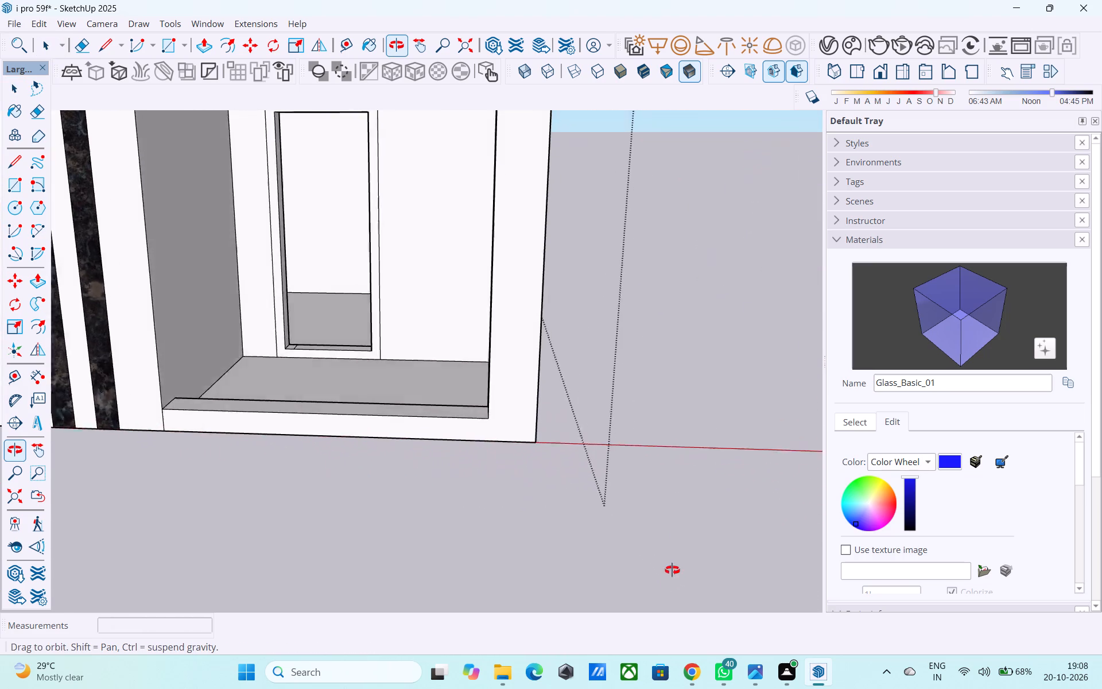
{"action": "scroll", "coordinate": [670, 516], "scroll_direction": "down", "scroll_amount": 6}
{"action": "middle_click_drag", "start_coordinate": [522, 470], "coordinate": [572, 508]}
{"action": "scroll", "coordinate": [439, 436], "scroll_direction": "up", "scroll_amount": 9}
{"action": "left_click", "coordinate": [448, 438]}
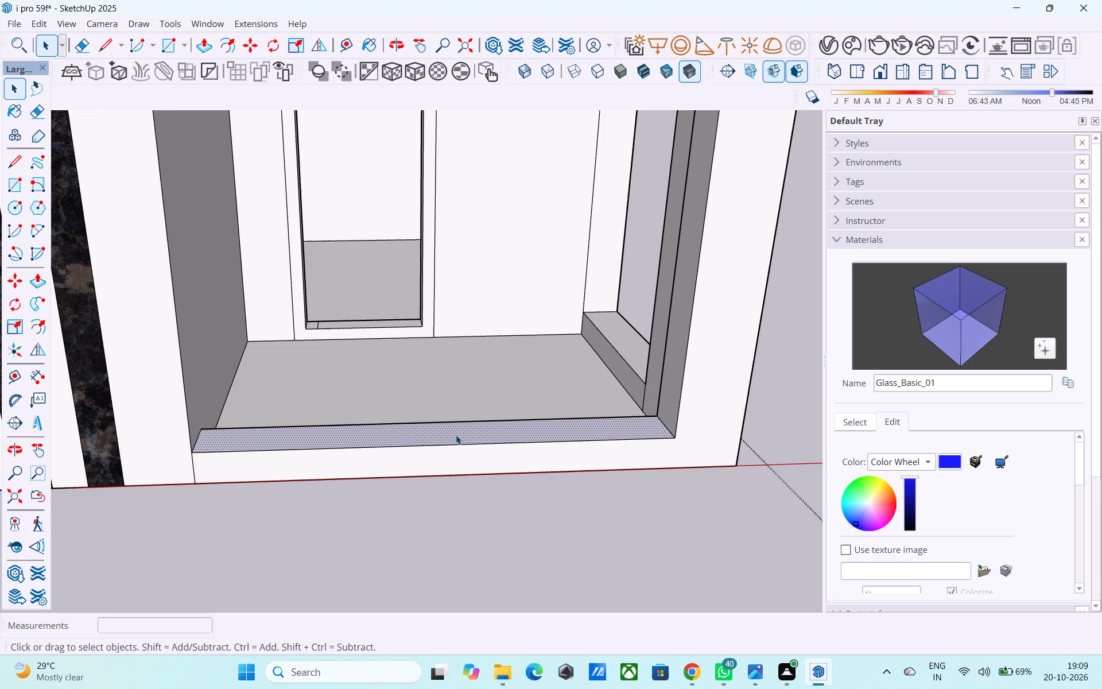
{"action": "key", "text": "l"}
{"action": "left_click", "coordinate": [456, 435]}
{"action": "key", "text": "p"}
{"action": "left_click", "coordinate": [457, 419]}
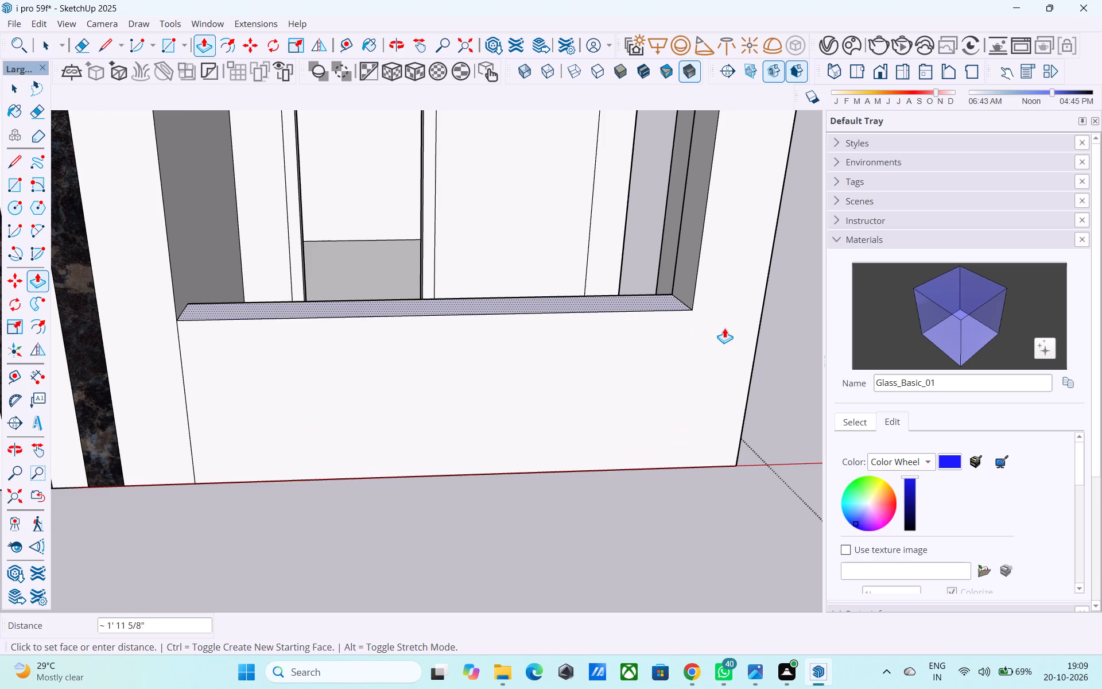
{"action": "type", "text": "2'"}
{"action": "key", "text": "Return"}
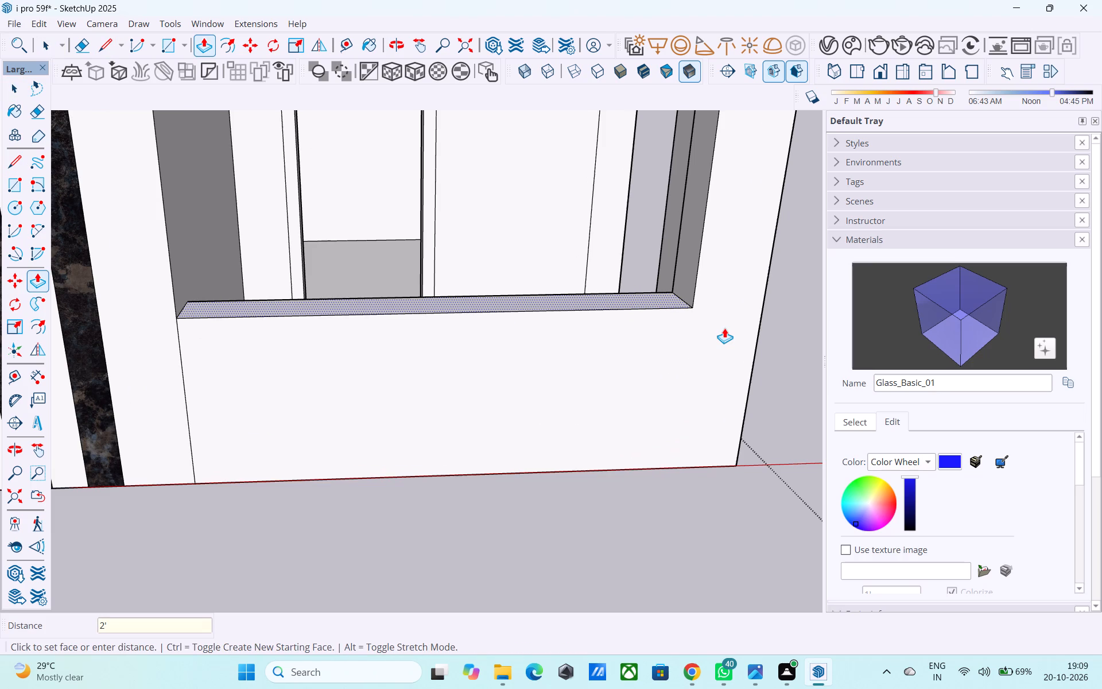
{"action": "type", "text": "1.5'"}
{"action": "key", "text": "Return"}
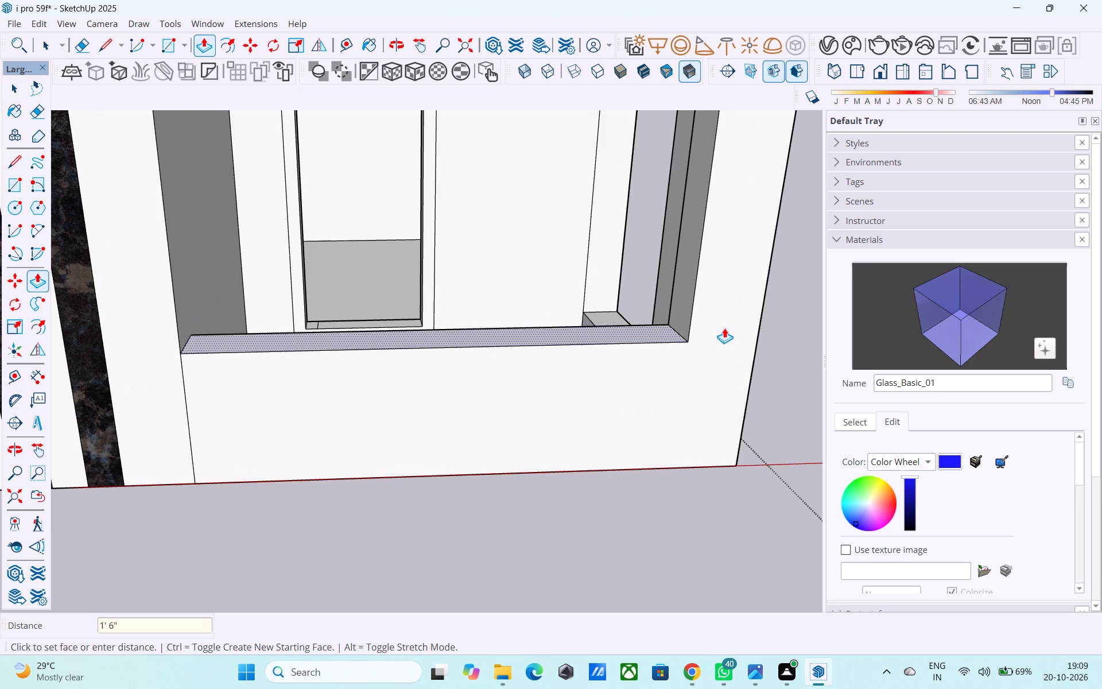
Erase the short vertical and horizontal edges on the ground-floor front wall, at the corner above the recess opening.
{"action": "scroll", "coordinate": [727, 326], "scroll_direction": "down", "scroll_amount": 6}
{"action": "scroll", "coordinate": [713, 423], "scroll_direction": "up", "scroll_amount": 1}
{"action": "scroll", "coordinate": [704, 425], "scroll_direction": "down", "scroll_amount": 5}
{"action": "middle_click_drag", "start_coordinate": [577, 527], "coordinate": [470, 446]}
{"action": "scroll", "coordinate": [344, 332], "scroll_direction": "down", "scroll_amount": 1}
{"action": "scroll", "coordinate": [339, 335], "scroll_direction": "up", "scroll_amount": 1}
{"action": "scroll", "coordinate": [337, 338], "scroll_direction": "down", "scroll_amount": 3}
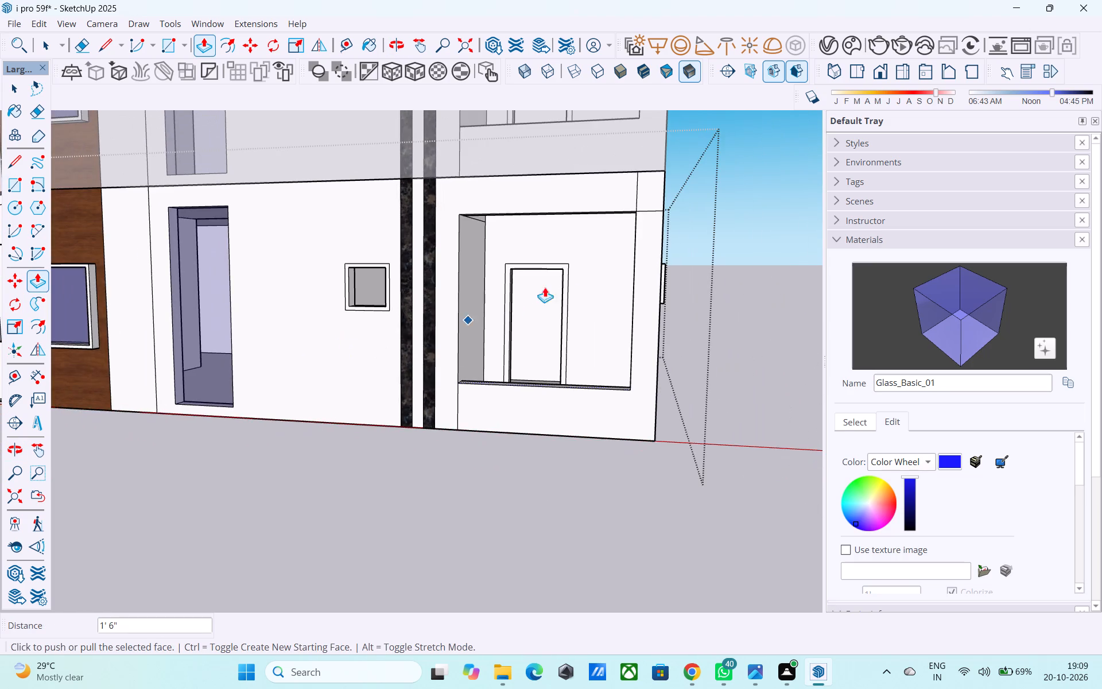
{"action": "scroll", "coordinate": [638, 157], "scroll_direction": "up", "scroll_amount": 12}
{"action": "key", "text": "e"}
{"action": "left_click_drag", "start_coordinate": [664, 262], "coordinate": [664, 295]}
{"action": "left_click_drag", "start_coordinate": [615, 242], "coordinate": [591, 234]}
Examine the ground-floor recess opening and the adjoining front facade from outside.
{"action": "scroll", "coordinate": [601, 226], "scroll_direction": "down", "scroll_amount": 6}
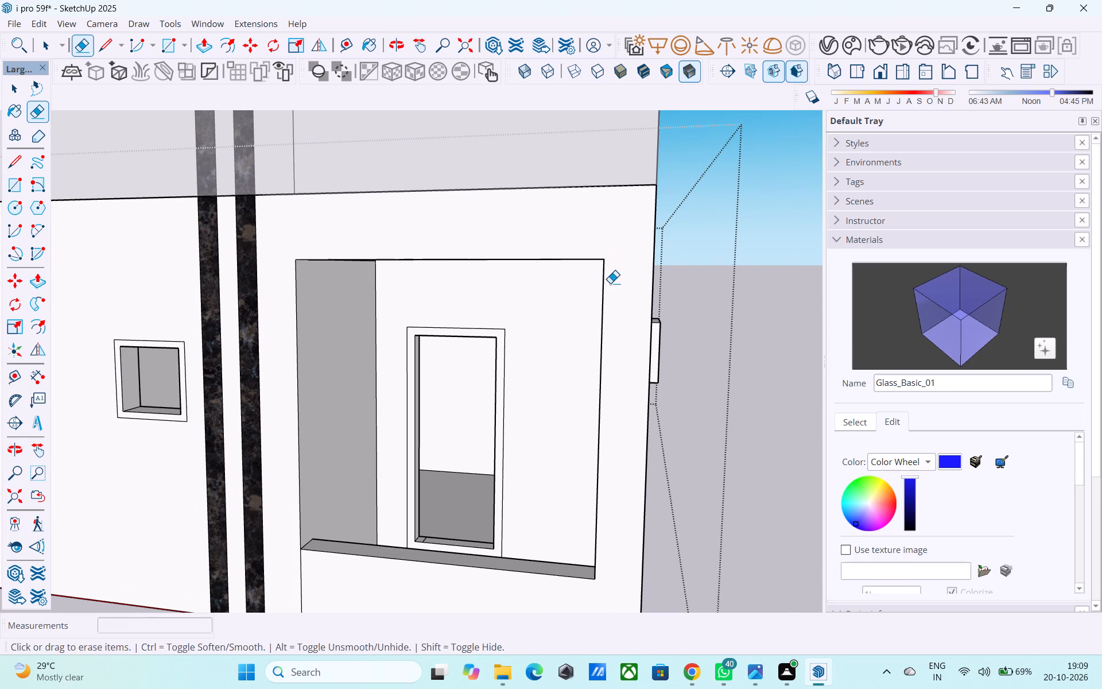
{"action": "scroll", "coordinate": [575, 307], "scroll_direction": "down", "scroll_amount": 1}
{"action": "middle_click_drag", "start_coordinate": [571, 294], "coordinate": [568, 270]}
{"action": "scroll", "coordinate": [562, 251], "scroll_direction": "down", "scroll_amount": 2}
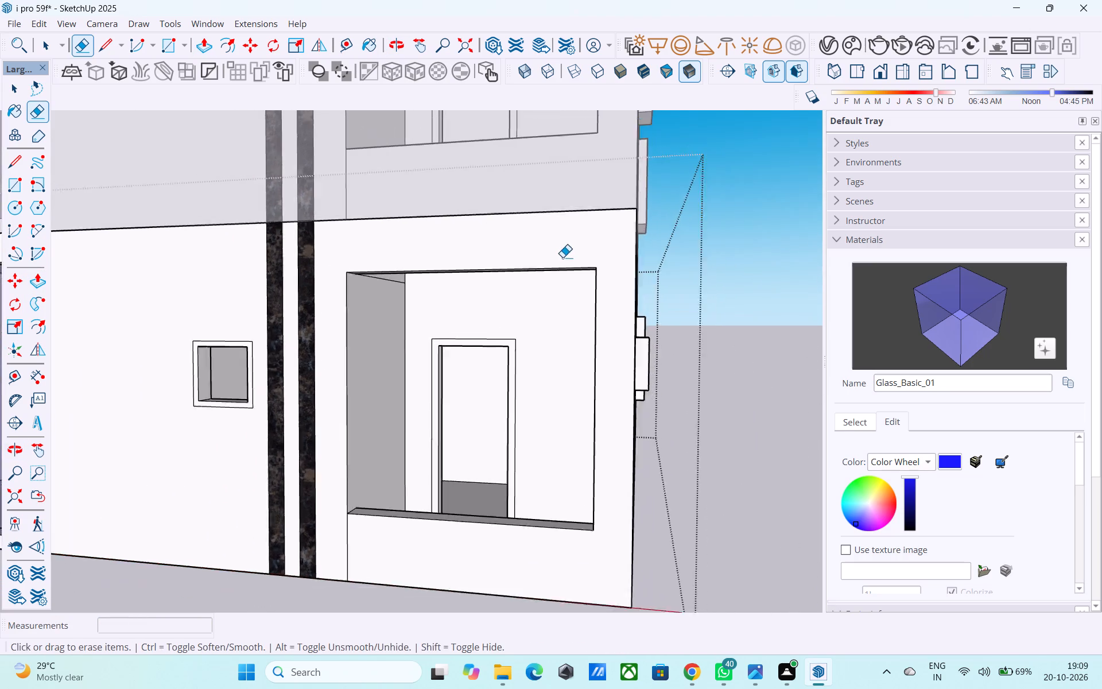
{"action": "scroll", "coordinate": [562, 257], "scroll_direction": "down", "scroll_amount": 4}
{"action": "scroll", "coordinate": [554, 315], "scroll_direction": "down", "scroll_amount": 3}
{"action": "scroll", "coordinate": [531, 431], "scroll_direction": "down", "scroll_amount": 4}
{"action": "scroll", "coordinate": [552, 324], "scroll_direction": "up", "scroll_amount": 5}
{"action": "middle_click_drag", "start_coordinate": [531, 439], "coordinate": [560, 432]}
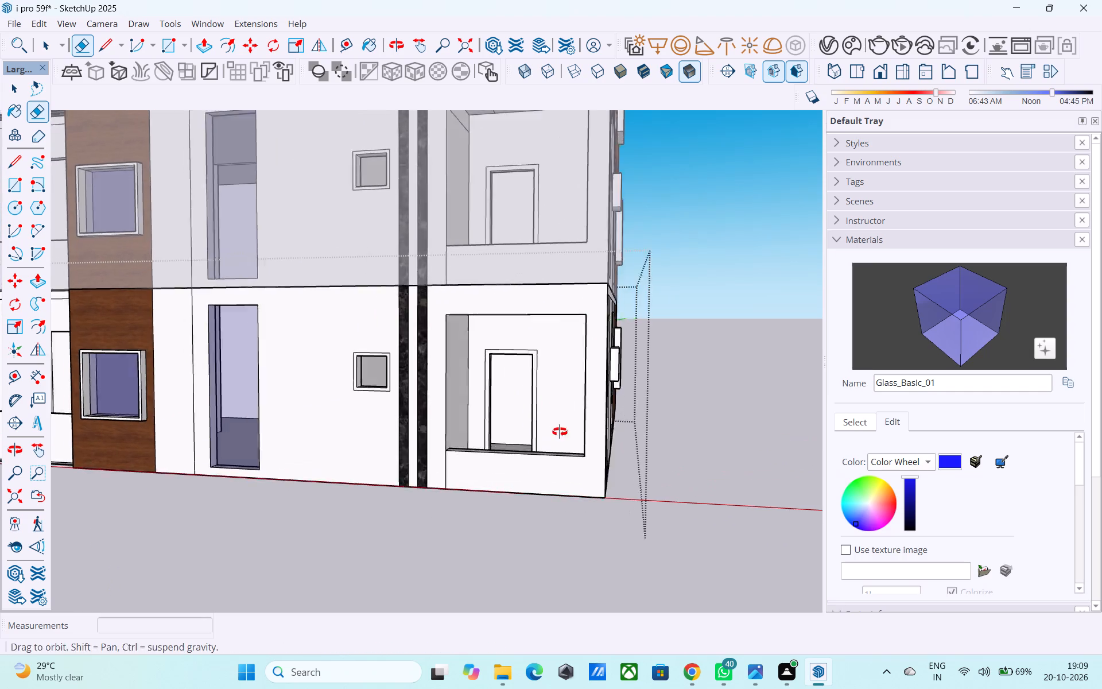
{"action": "middle_click_drag", "start_coordinate": [560, 432], "coordinate": [567, 430]}
{"action": "scroll", "coordinate": [582, 459], "scroll_direction": "up", "scroll_amount": 6}
{"action": "scroll", "coordinate": [409, 456], "scroll_direction": "down", "scroll_amount": 5}
Draw a 7' line between the end-edge midpoints of the recess's front sill, splitting it lengthwise.
{"action": "middle_click_drag", "start_coordinate": [420, 431], "coordinate": [361, 521]}
{"action": "scroll", "coordinate": [456, 389], "scroll_direction": "up", "scroll_amount": 7}
{"action": "middle_click_drag", "start_coordinate": [430, 393], "coordinate": [177, 408], "text": "shift"}
{"action": "middle_click_drag", "start_coordinate": [226, 428], "coordinate": [239, 465]}
{"action": "key", "text": "space"}
{"action": "scroll", "coordinate": [240, 446], "scroll_direction": "up", "scroll_amount": 4}
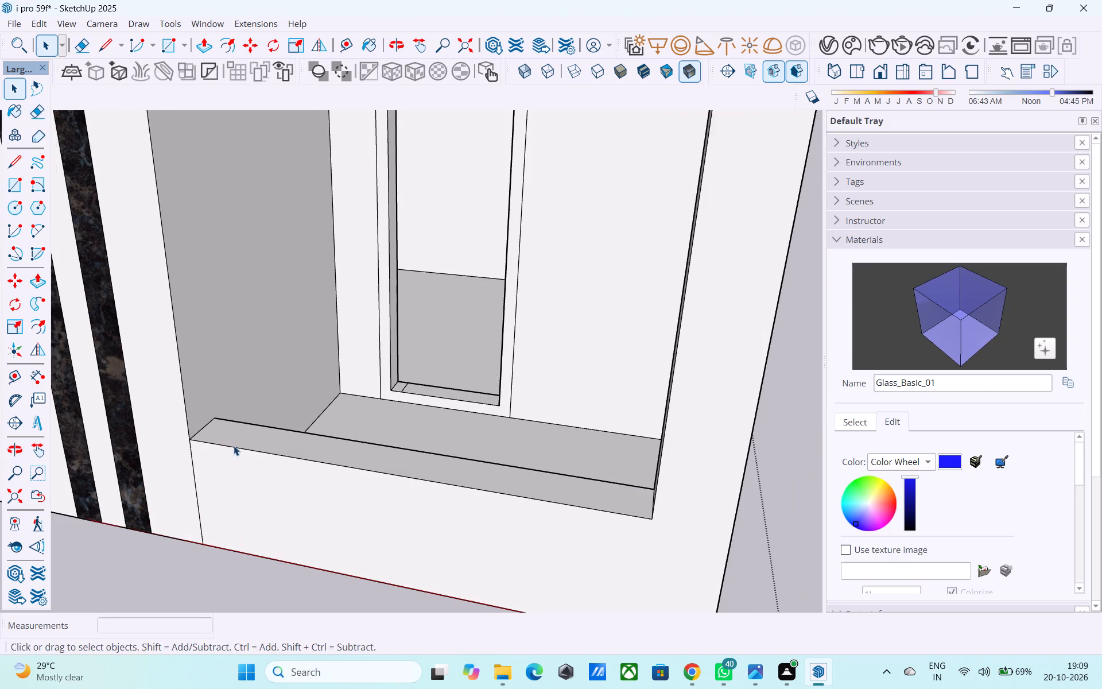
{"action": "key", "text": "space"}
{"action": "key", "text": "l"}
{"action": "scroll", "coordinate": [209, 427], "scroll_direction": "up", "scroll_amount": 4}
{"action": "left_click", "coordinate": [208, 425]}
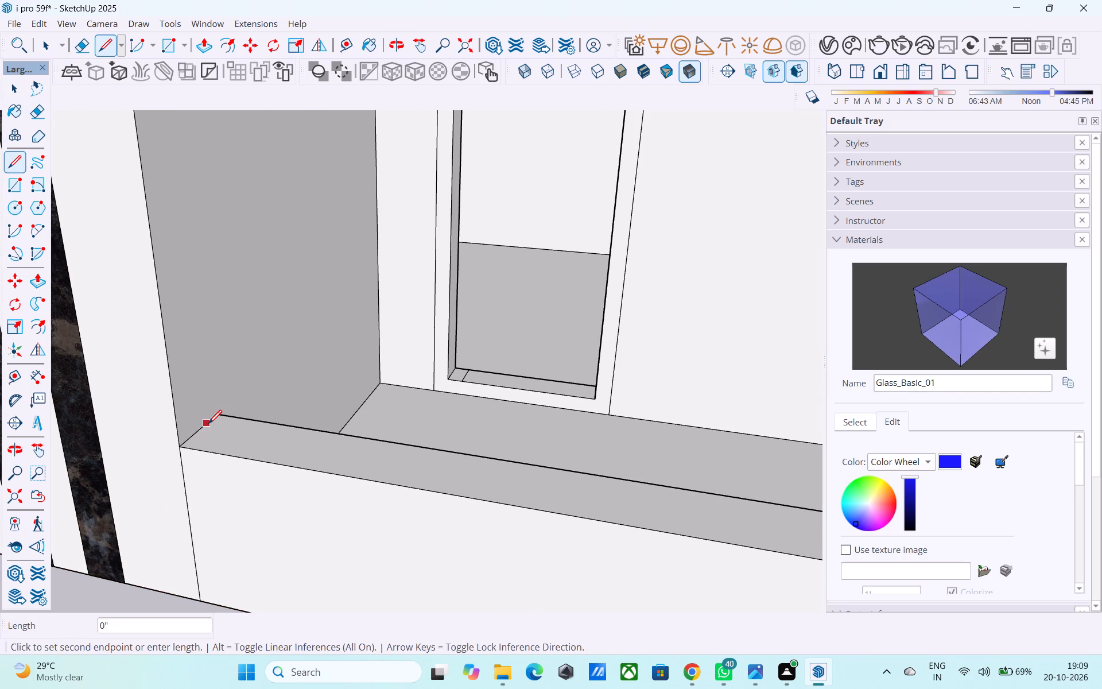
{"action": "key", "text": "l"}
{"action": "left_click", "coordinate": [203, 427]}
{"action": "middle_click_drag", "start_coordinate": [203, 427], "coordinate": [315, 417]}
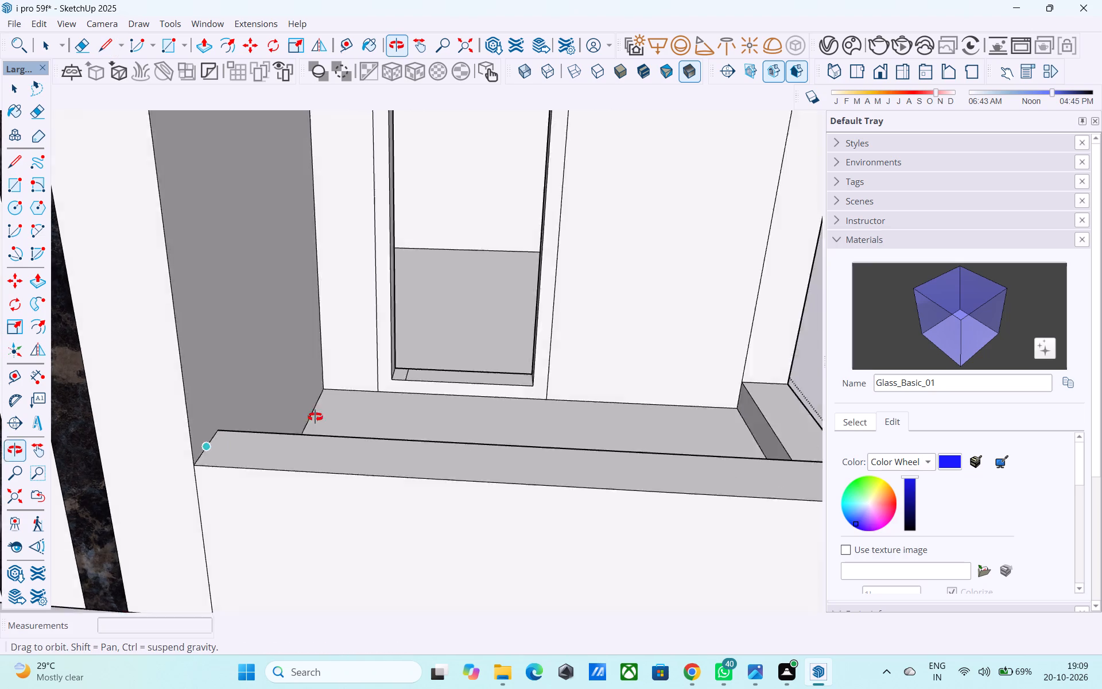
{"action": "middle_click_drag", "start_coordinate": [315, 417], "coordinate": [547, 367]}
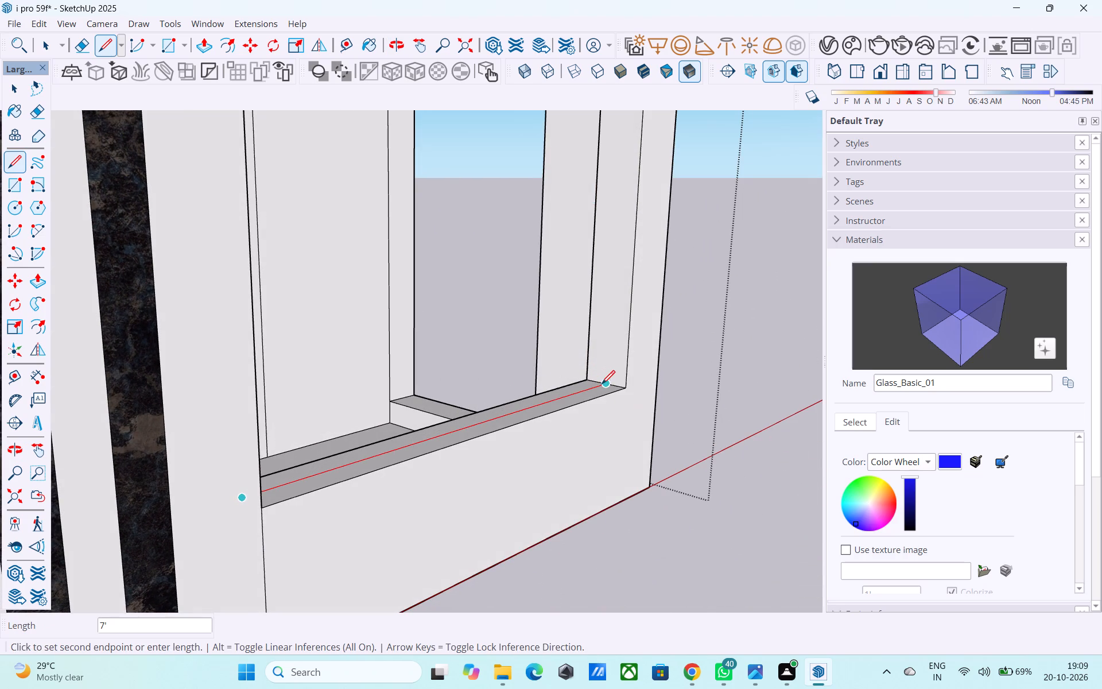
{"action": "left_click", "coordinate": [605, 384]}
Push/Pull the inner half of the recess's front sill upward by 1'.
{"action": "middle_click_drag", "start_coordinate": [599, 384], "coordinate": [475, 487]}
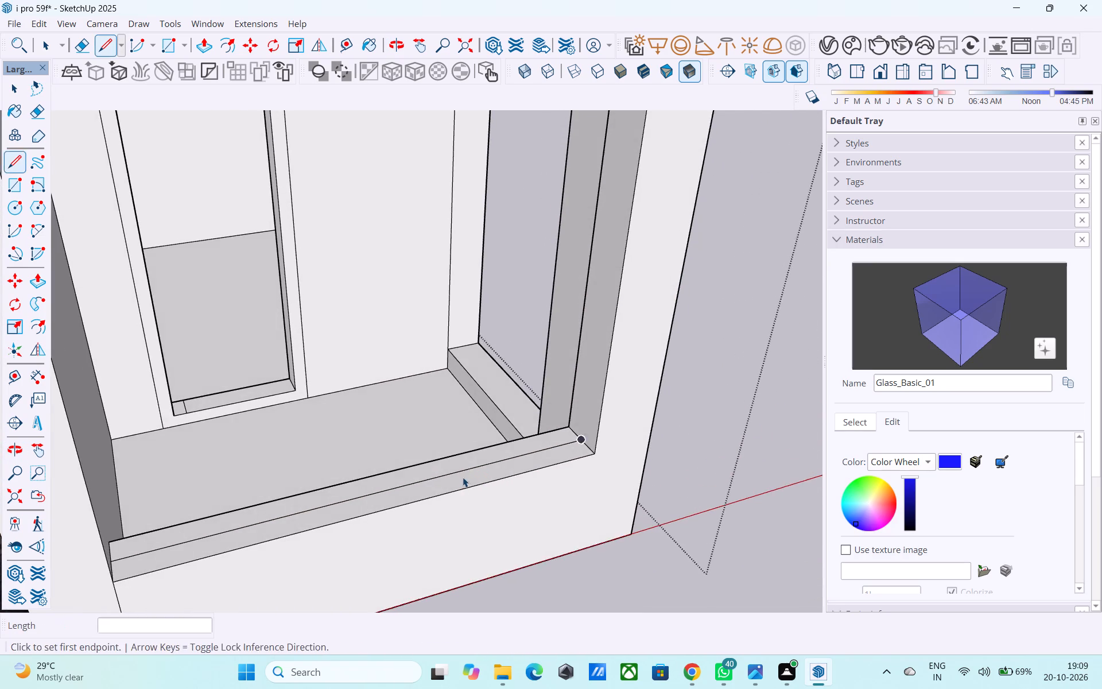
{"action": "key", "text": "space"}
{"action": "scroll", "coordinate": [461, 475], "scroll_direction": "up", "scroll_amount": 2}
{"action": "left_click", "coordinate": [461, 463]}
{"action": "key", "text": "p"}
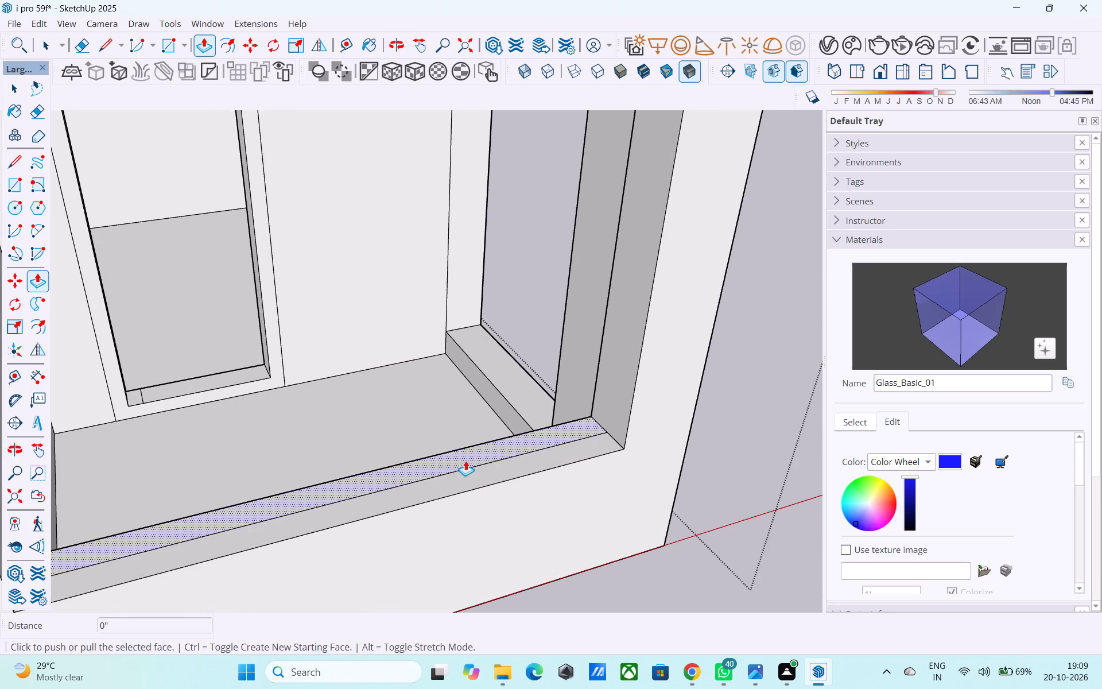
{"action": "left_click", "coordinate": [465, 460]}
{"action": "type", "text": "1'"}
{"action": "key", "text": "Return"}
Push/Pull the sill of the recess's side opening upward 1' 6", level with the front opening's outer ledge.
{"action": "scroll", "coordinate": [560, 478], "scroll_direction": "down", "scroll_amount": 6}
{"action": "middle_click_drag", "start_coordinate": [553, 411], "coordinate": [503, 386]}
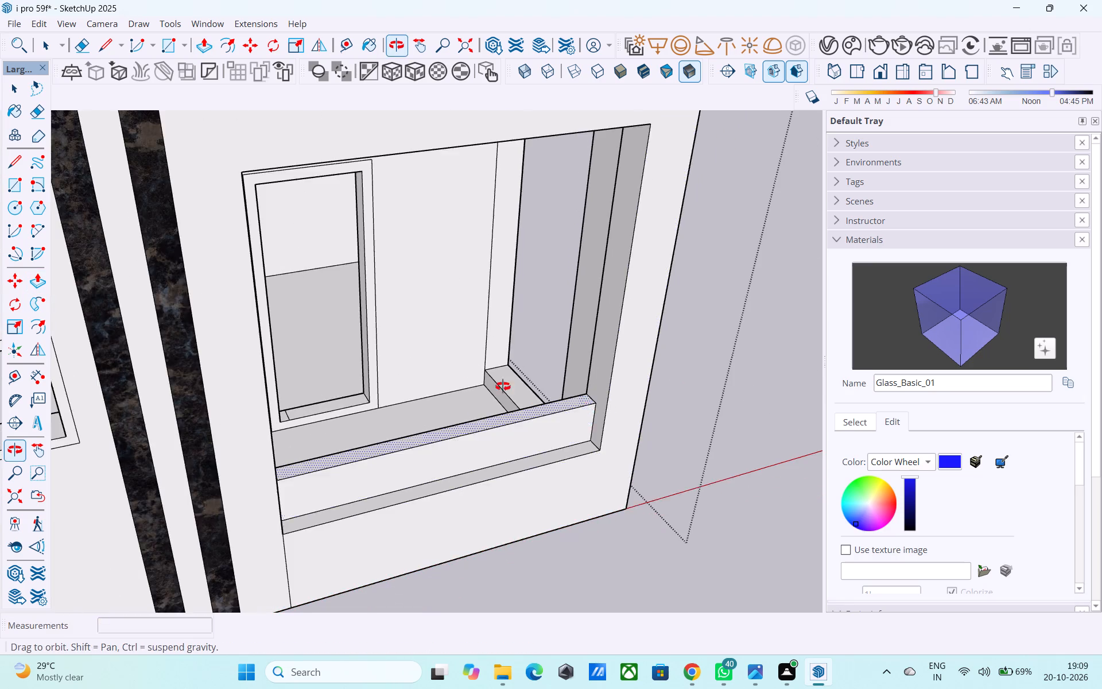
{"action": "middle_click_drag", "start_coordinate": [503, 386], "coordinate": [199, 346]}
{"action": "middle_click_drag", "start_coordinate": [452, 339], "coordinate": [104, 302]}
{"action": "scroll", "coordinate": [103, 295], "scroll_direction": "down", "scroll_amount": 6}
{"action": "middle_click_drag", "start_coordinate": [323, 431], "coordinate": [257, 443]}
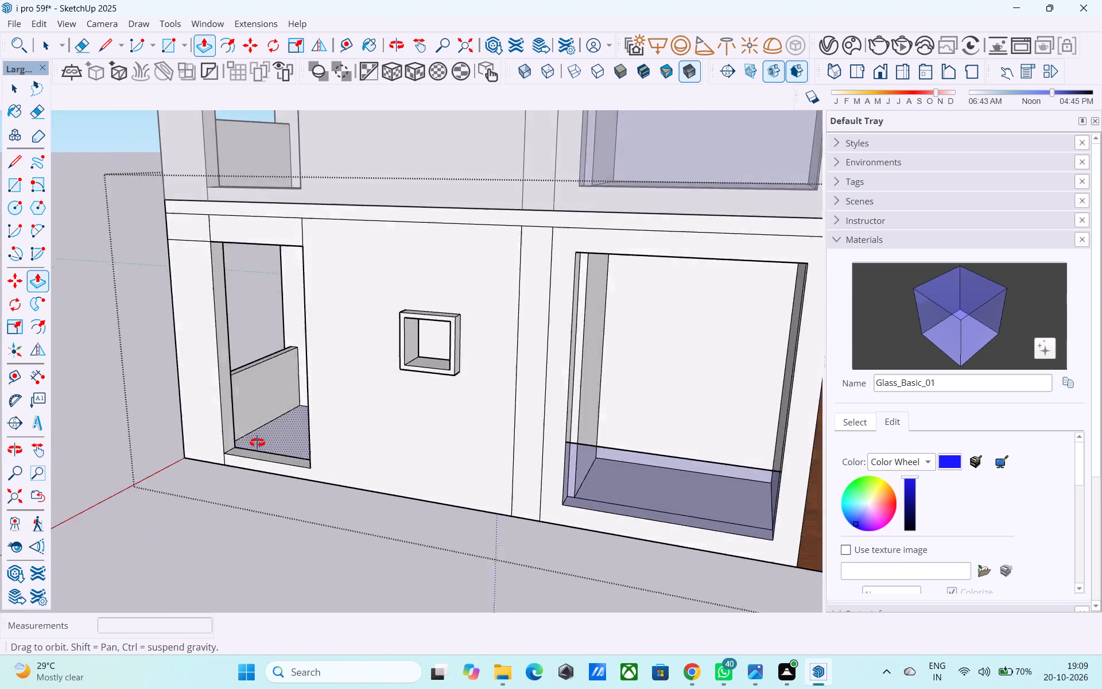
{"action": "middle_click_drag", "start_coordinate": [257, 443], "coordinate": [257, 444]}
{"action": "scroll", "coordinate": [261, 447], "scroll_direction": "up", "scroll_amount": 6}
{"action": "middle_click_drag", "start_coordinate": [195, 455], "coordinate": [265, 462]}
{"action": "left_click", "coordinate": [211, 477]}
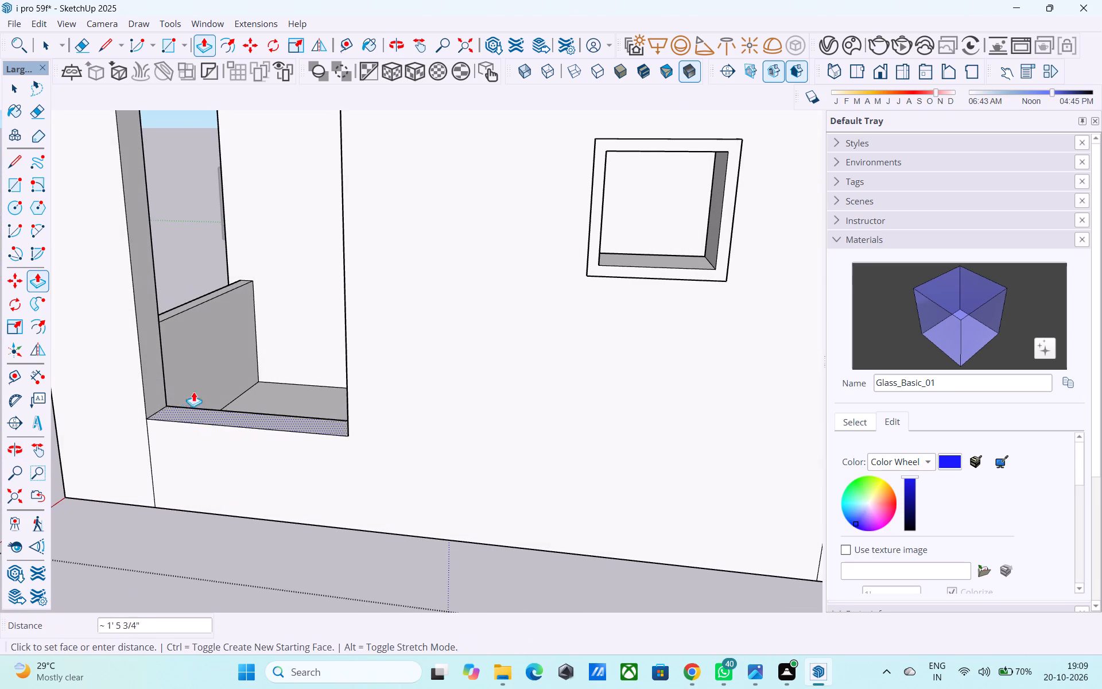
{"action": "middle_click_drag", "start_coordinate": [192, 383], "coordinate": [447, 341]}
{"action": "scroll", "coordinate": [447, 342], "scroll_direction": "down", "scroll_amount": 4}
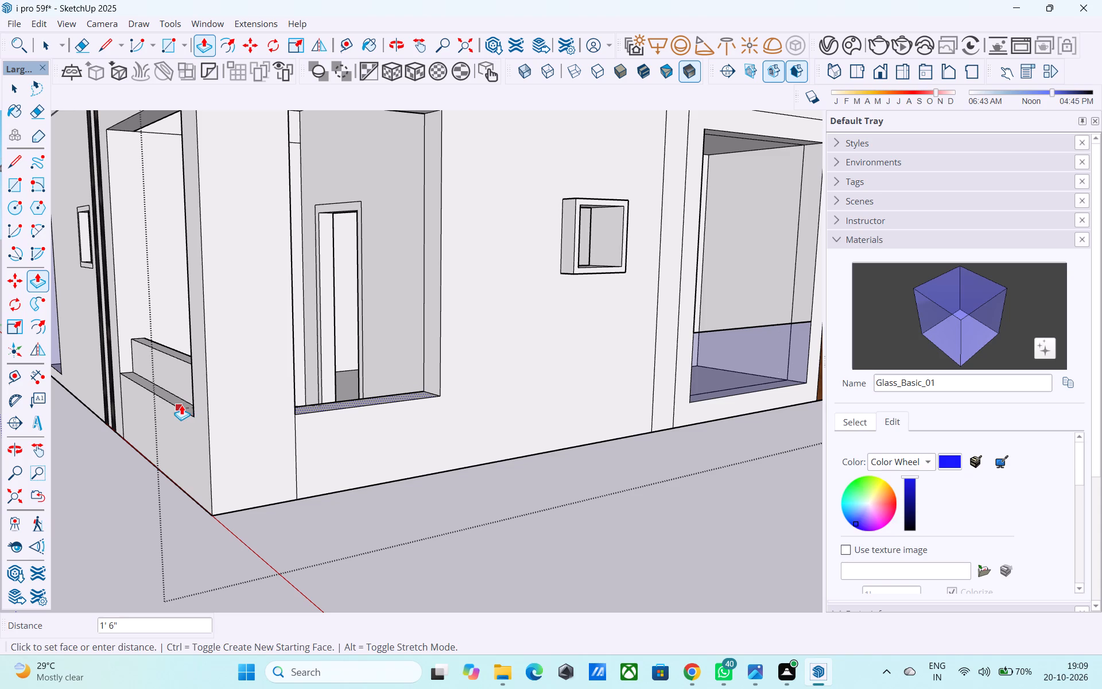
{"action": "left_click", "coordinate": [181, 405]}
Draw a 4' line between the end-edge midpoints of the side opening's sill, splitting it lengthwise.
{"action": "scroll", "coordinate": [361, 397], "scroll_direction": "up", "scroll_amount": 1}
{"action": "middle_click_drag", "start_coordinate": [361, 397], "coordinate": [382, 388]}
{"action": "scroll", "coordinate": [378, 389], "scroll_direction": "down", "scroll_amount": 7}
{"action": "middle_click_drag", "start_coordinate": [443, 427], "coordinate": [353, 448]}
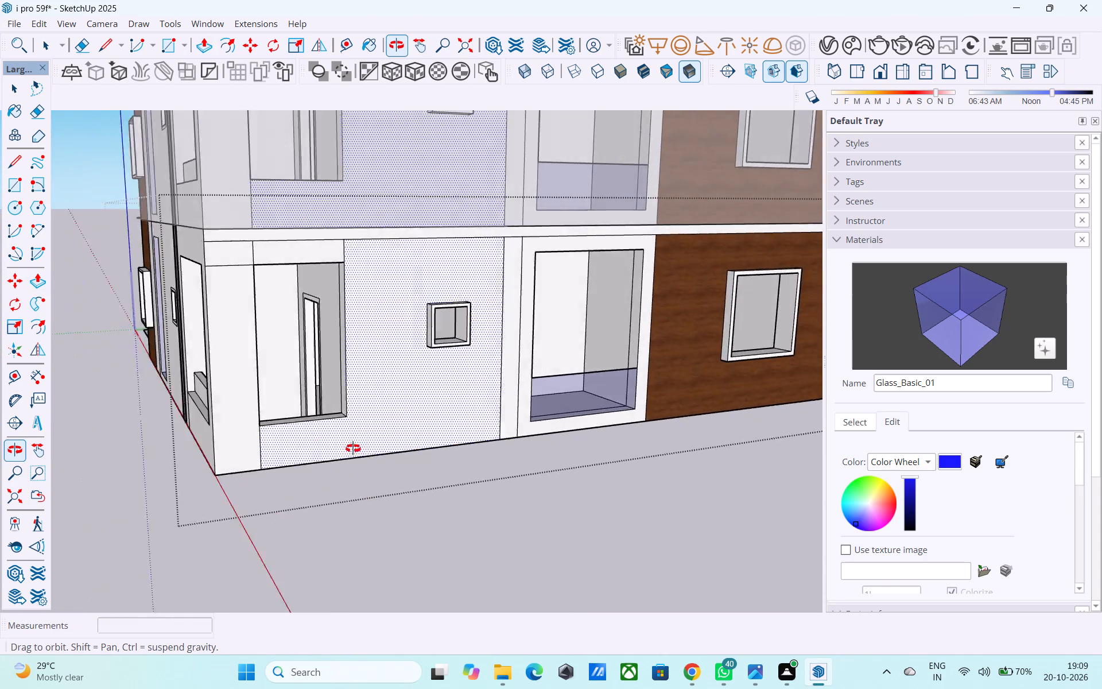
{"action": "middle_click_drag", "start_coordinate": [353, 448], "coordinate": [448, 446]}
{"action": "middle_click_drag", "start_coordinate": [378, 439], "coordinate": [197, 447], "text": "shift"}
{"action": "middle_click_drag", "start_coordinate": [211, 427], "coordinate": [328, 505]}
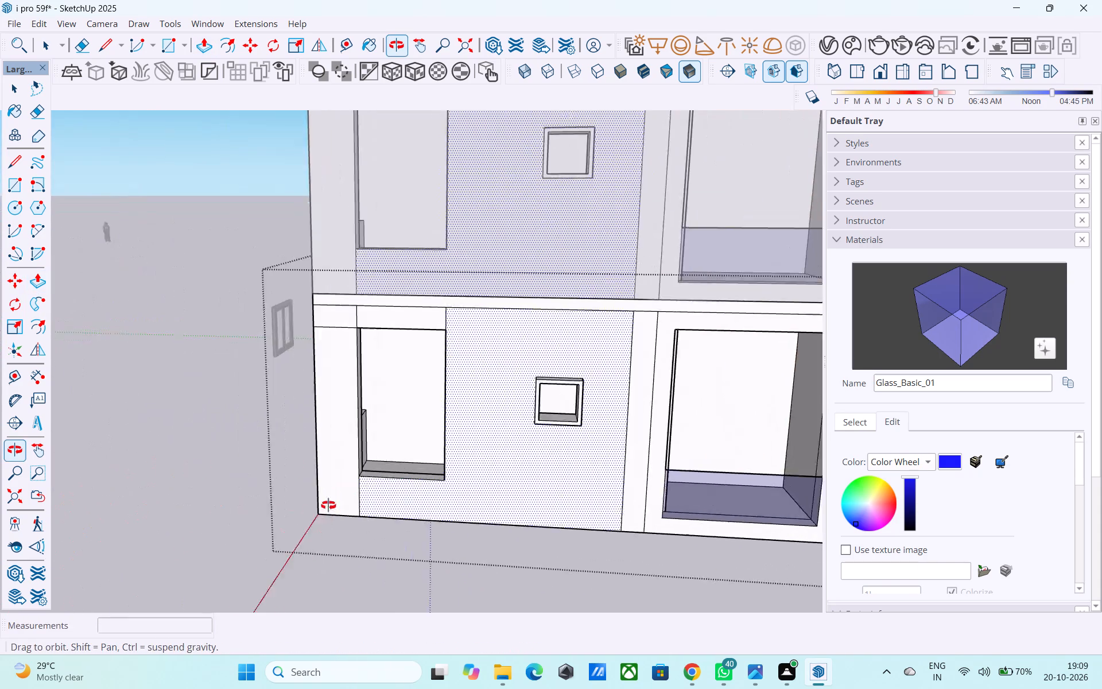
{"action": "middle_click_drag", "start_coordinate": [328, 505], "coordinate": [311, 525]}
{"action": "scroll", "coordinate": [311, 525], "scroll_direction": "up", "scroll_amount": 5}
{"action": "key", "text": "l"}
{"action": "scroll", "coordinate": [311, 525], "scroll_direction": "up", "scroll_amount": 5}
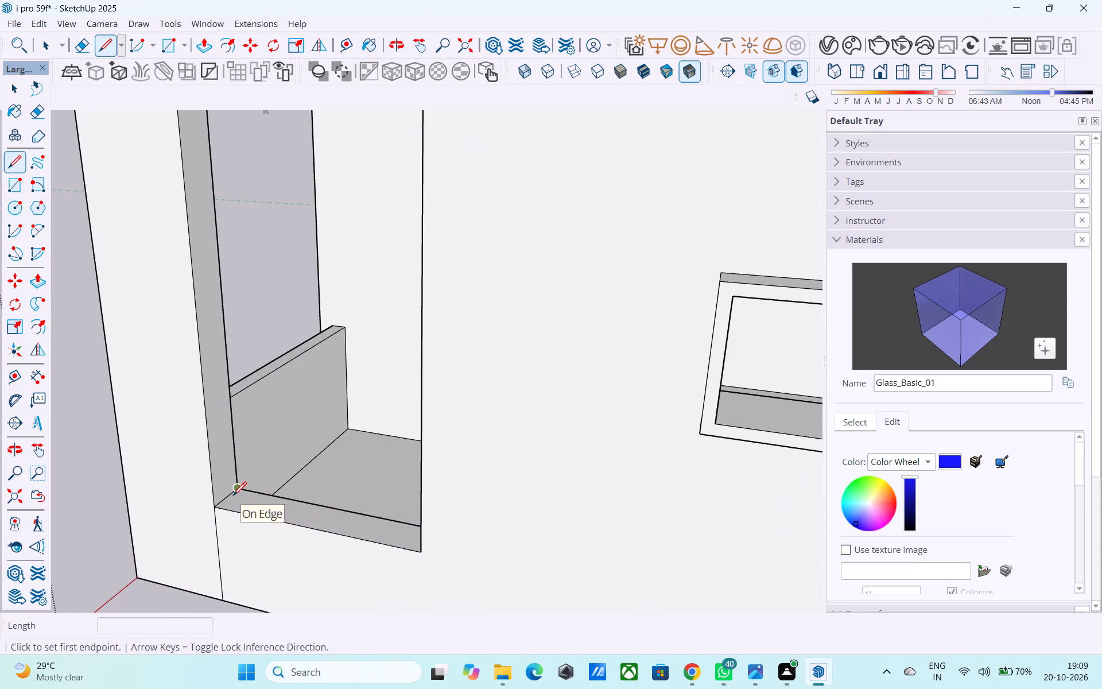
{"action": "left_click", "coordinate": [228, 498]}
{"action": "scroll", "coordinate": [228, 498], "scroll_direction": "up", "scroll_amount": 1}
{"action": "middle_click_drag", "start_coordinate": [228, 498], "coordinate": [528, 528]}
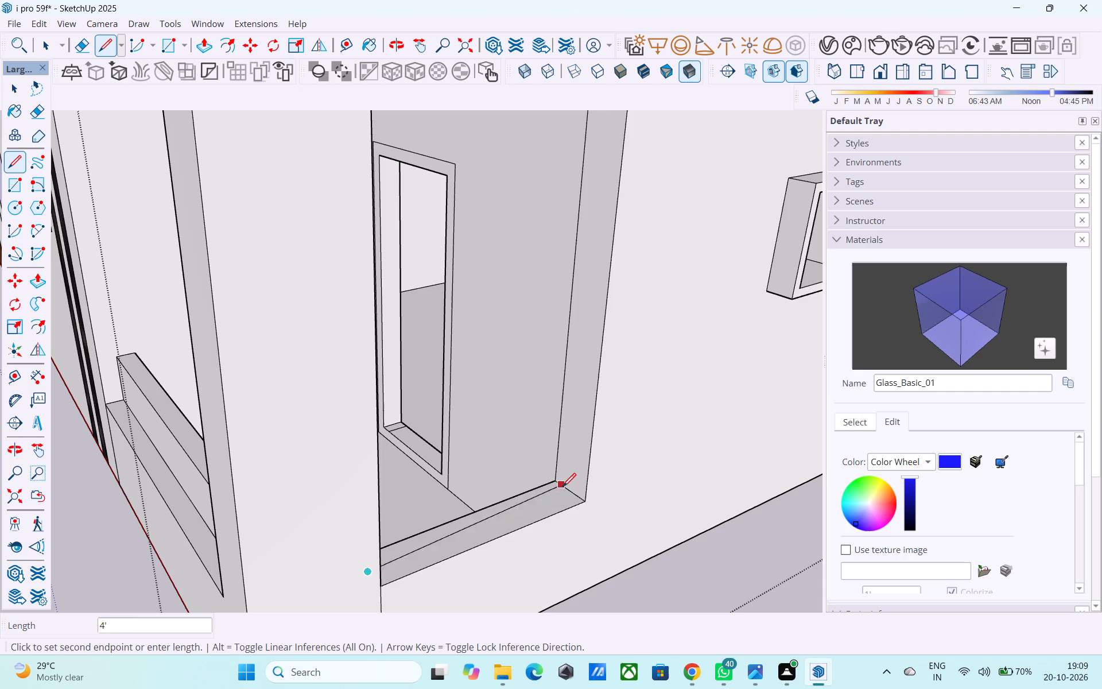
{"action": "left_click", "coordinate": [564, 487]}
{"action": "middle_click_drag", "start_coordinate": [554, 486], "coordinate": [422, 503]}
{"action": "key", "text": "space"}
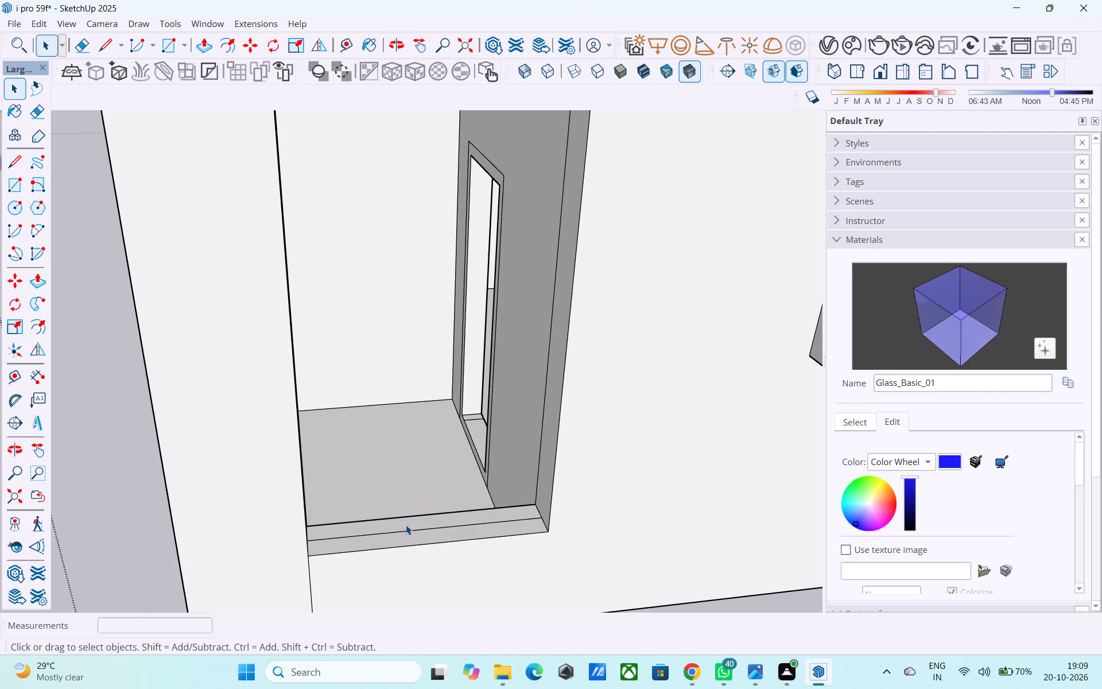
Push/Pull the inner half of the side opening's sill upward by 1', level with the front opening's parapet top.
{"action": "left_click", "coordinate": [406, 525]}
{"action": "key", "text": "p"}
{"action": "left_click", "coordinate": [405, 525]}
{"action": "middle_click_drag", "start_coordinate": [404, 507], "coordinate": [695, 417]}
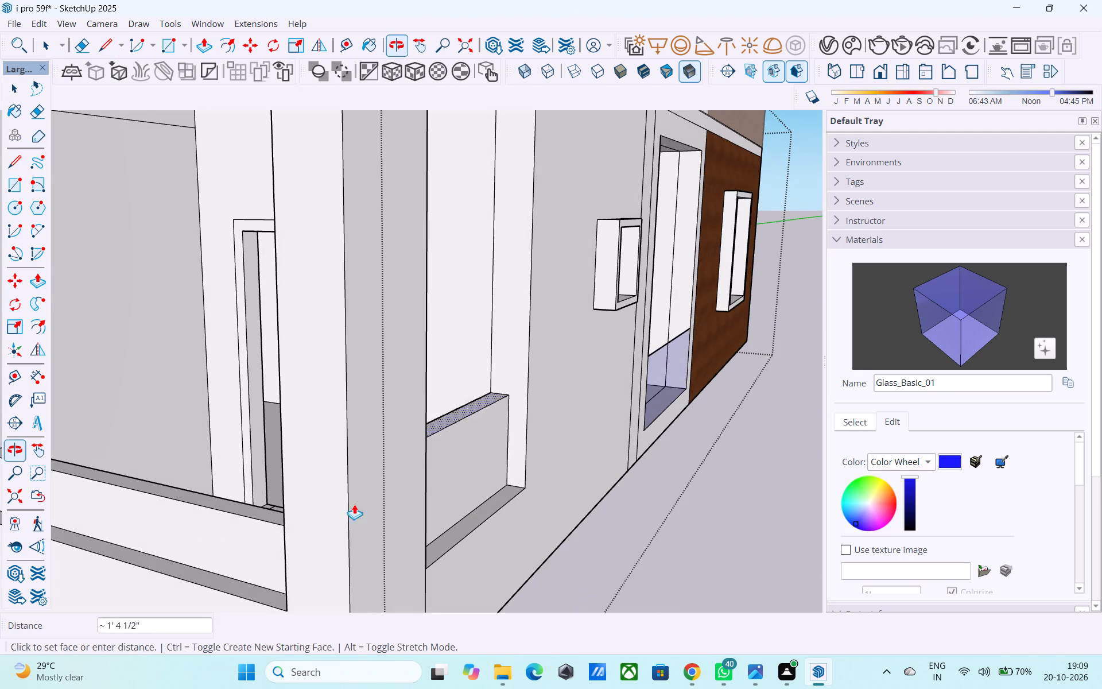
{"action": "left_click", "coordinate": [205, 502]}
{"action": "scroll", "coordinate": [551, 365], "scroll_direction": "down", "scroll_amount": 6}
{"action": "middle_click_drag", "start_coordinate": [548, 374], "coordinate": [500, 331]}
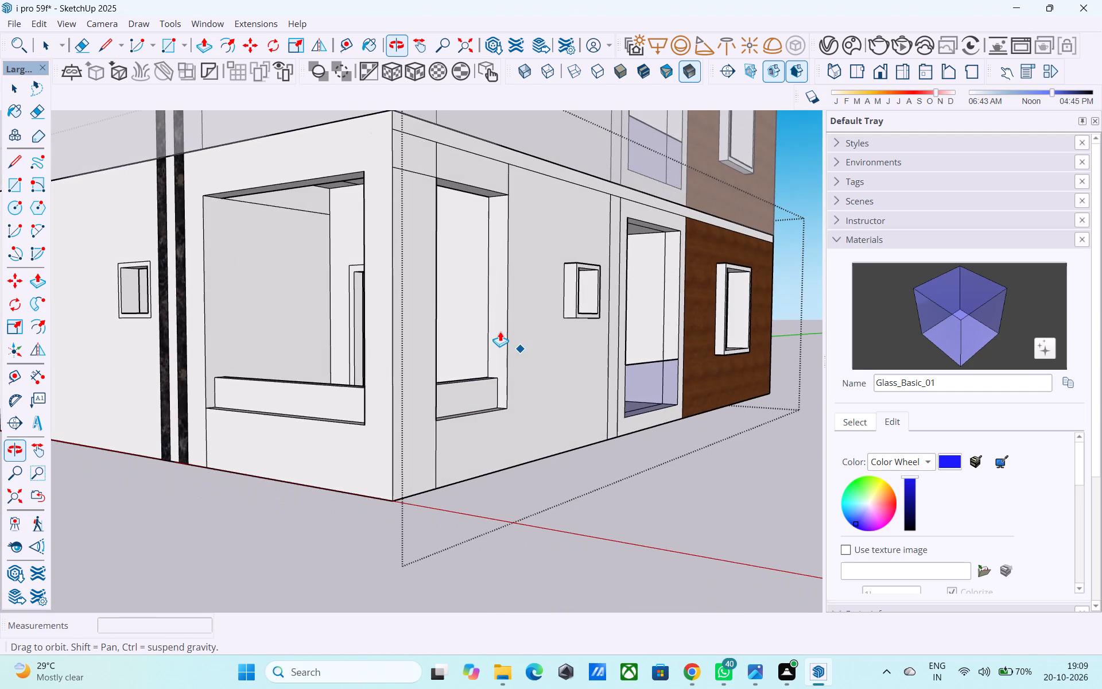
{"action": "middle_click_drag", "start_coordinate": [496, 331], "coordinate": [511, 392]}
Paint the outer faces of the recess's front and side parapets with Glass_Basic_01.
{"action": "left_click", "coordinate": [941, 302]}
{"action": "middle_click_drag", "start_coordinate": [399, 444], "coordinate": [386, 467]}
{"action": "scroll", "coordinate": [383, 469], "scroll_direction": "up", "scroll_amount": 5}
{"action": "left_click", "coordinate": [365, 464]}
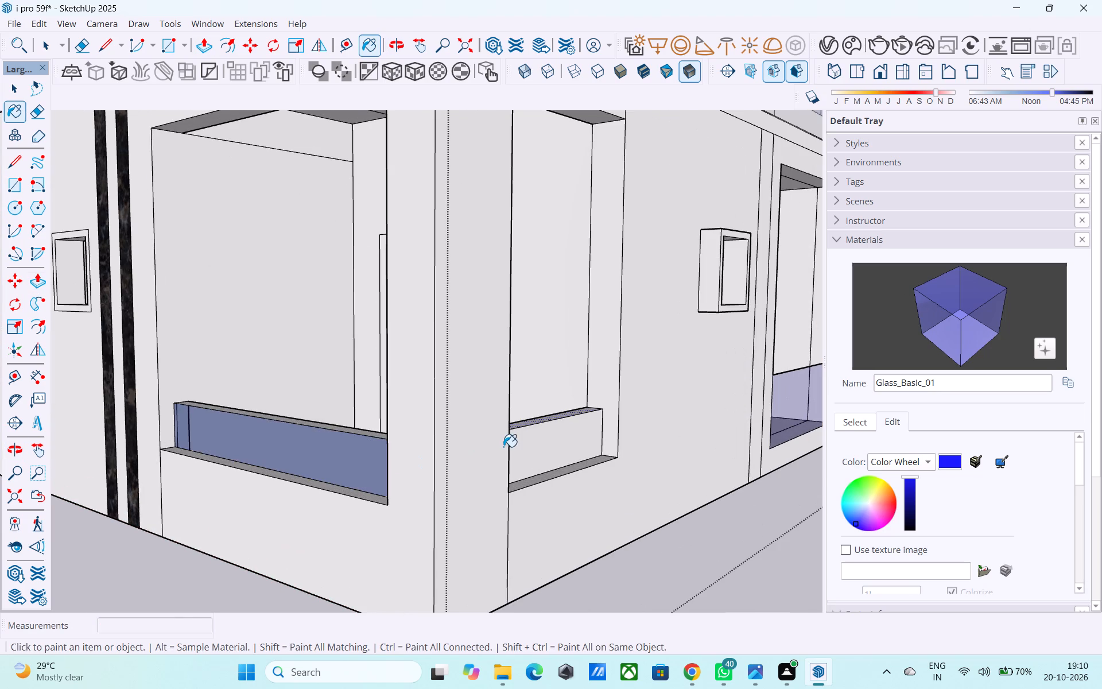
{"action": "left_click", "coordinate": [530, 440]}
Examine both glazed recess parapets and check the side parapet's height from its outer ledge to its top.
{"action": "middle_click_drag", "start_coordinate": [527, 424], "coordinate": [67, 501]}
{"action": "scroll", "coordinate": [360, 466], "scroll_direction": "up", "scroll_amount": 1}
{"action": "middle_click_drag", "start_coordinate": [523, 388], "coordinate": [573, 388]}
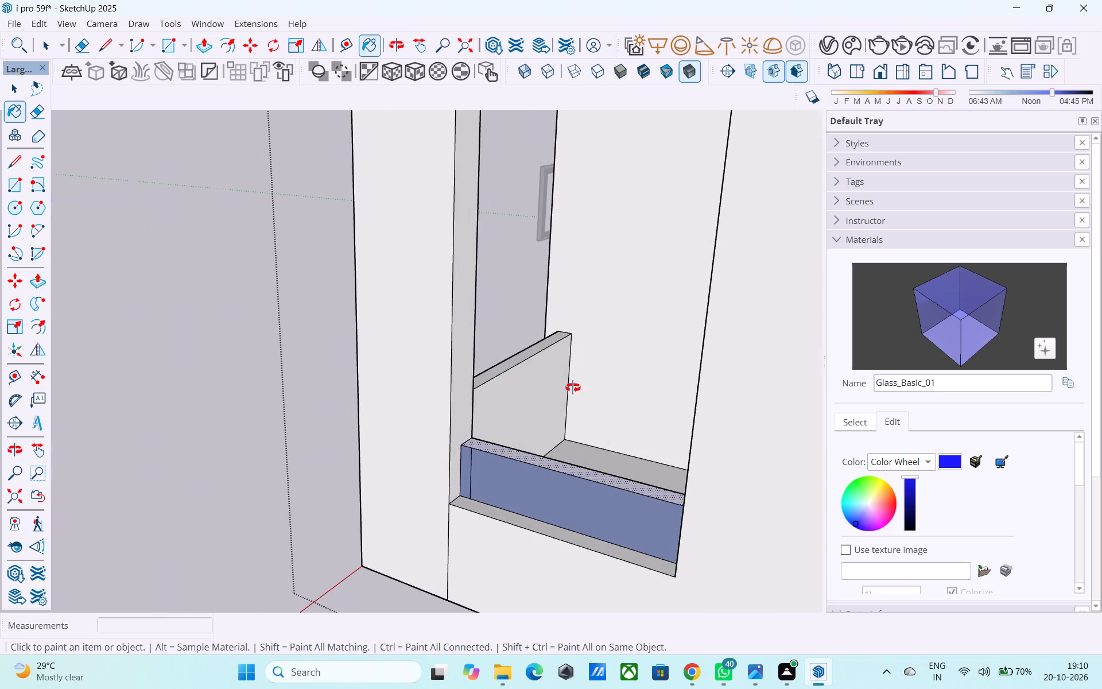
{"action": "middle_click_drag", "start_coordinate": [573, 388], "coordinate": [884, 373]}
{"action": "middle_click_drag", "start_coordinate": [476, 394], "coordinate": [468, 437]}
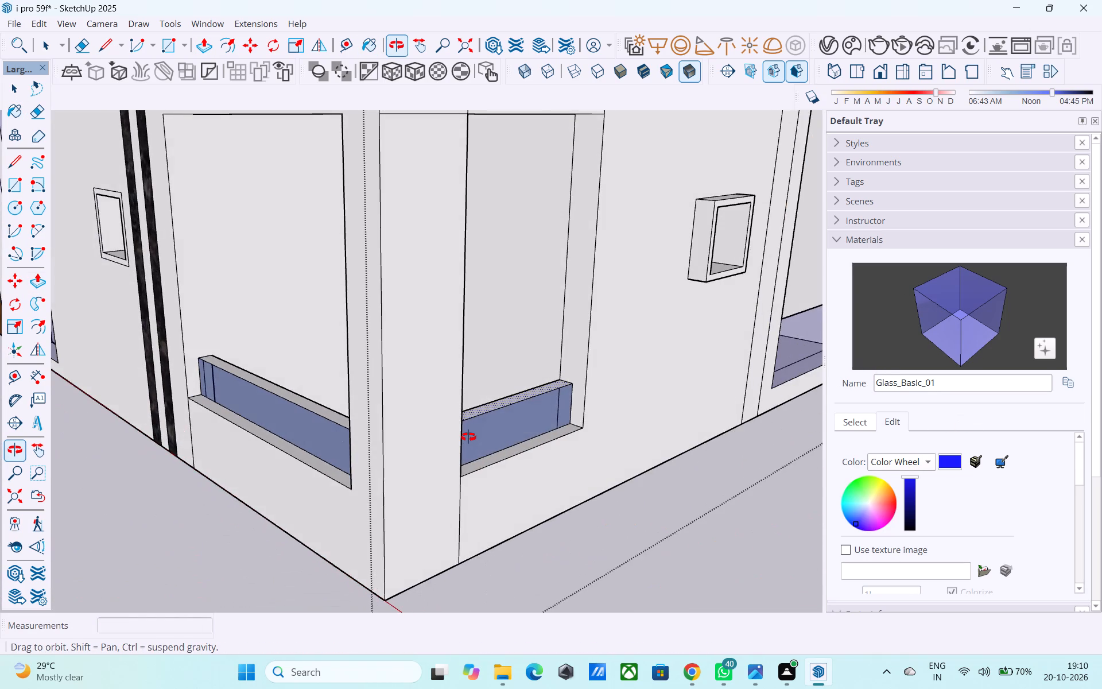
{"action": "middle_click_drag", "start_coordinate": [468, 437], "coordinate": [874, 448]}
{"action": "middle_click_drag", "start_coordinate": [538, 393], "coordinate": [593, 380]}
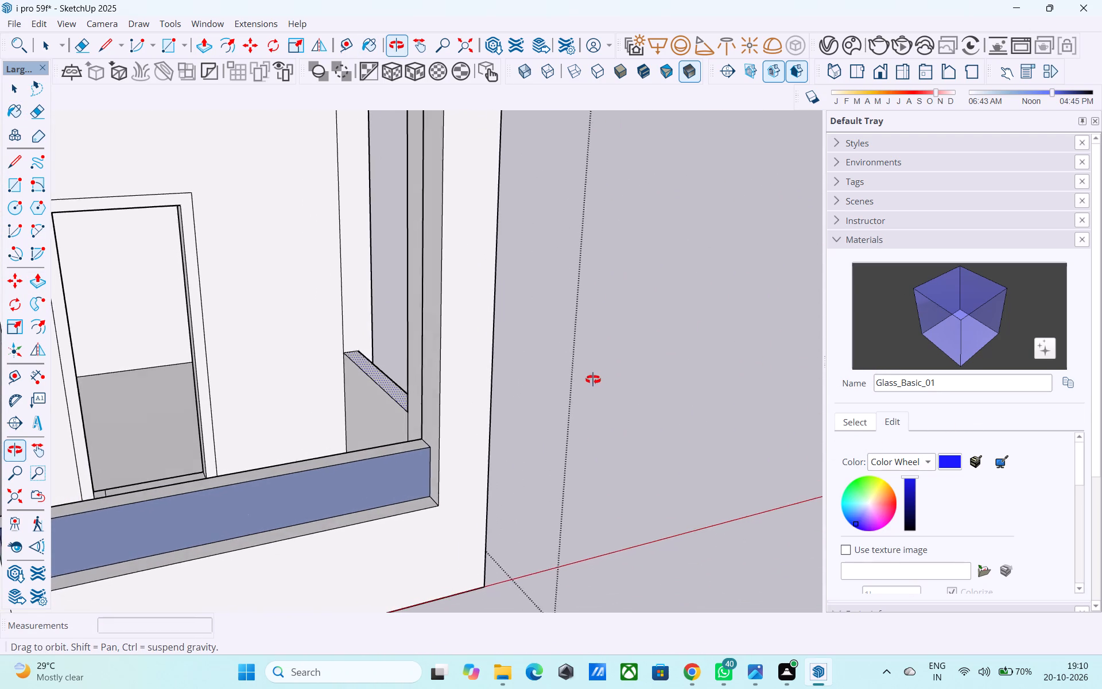
{"action": "middle_click_drag", "start_coordinate": [593, 380], "coordinate": [272, 398]}
{"action": "key", "text": "space"}
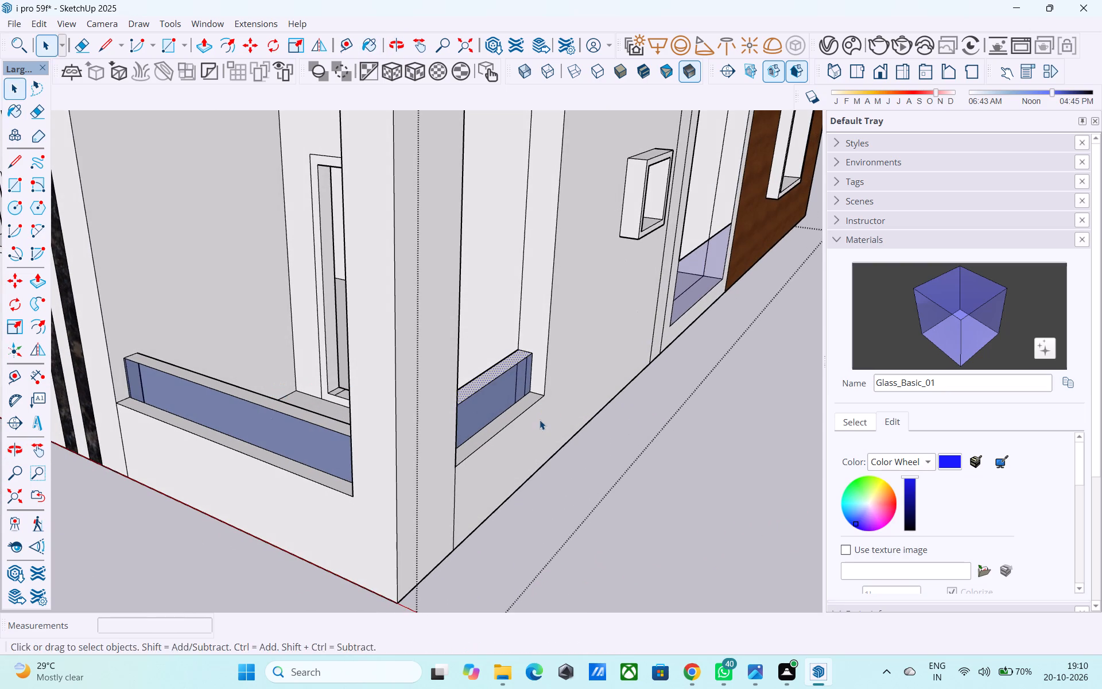
{"action": "key", "text": "l"}
{"action": "scroll", "coordinate": [538, 417], "scroll_direction": "up", "scroll_amount": 4}
{"action": "left_click", "coordinate": [529, 382]}
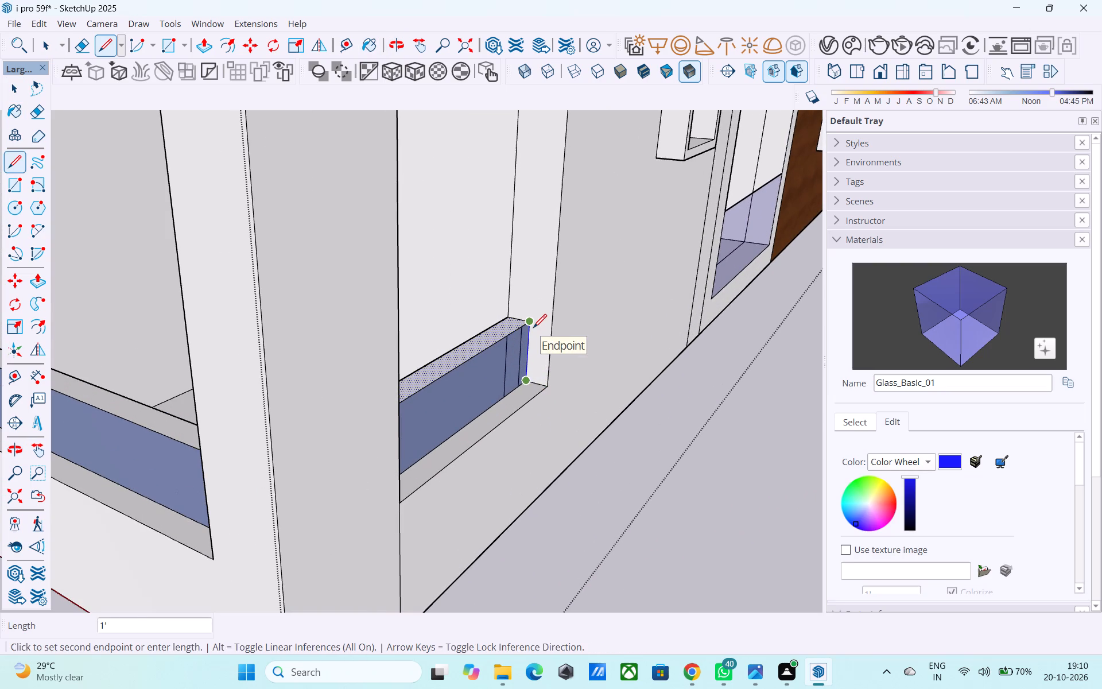
{"action": "key", "text": "space"}
Copy the side parapet's inner top edge 1' down its inner face.
{"action": "middle_click_drag", "start_coordinate": [533, 329], "coordinate": [685, 315]}
{"action": "scroll", "coordinate": [687, 311], "scroll_direction": "down", "scroll_amount": 4}
{"action": "middle_click_drag", "start_coordinate": [542, 343], "coordinate": [728, 394]}
{"action": "scroll", "coordinate": [426, 310], "scroll_direction": "up", "scroll_amount": 3}
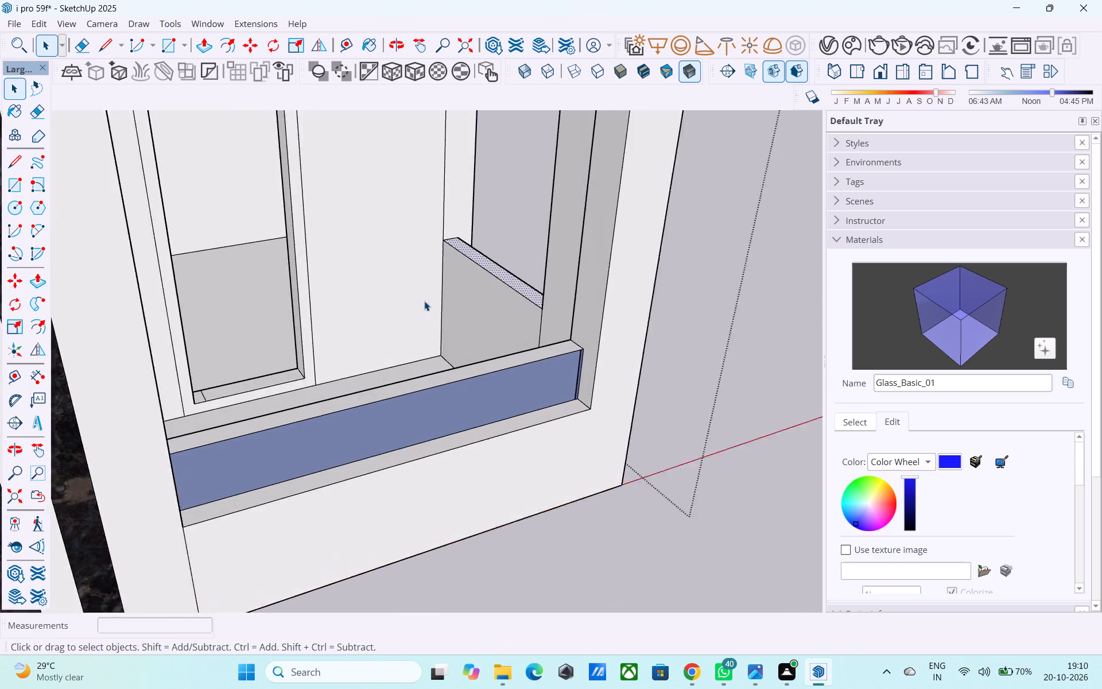
{"action": "scroll", "coordinate": [424, 301], "scroll_direction": "up", "scroll_amount": 2}
{"action": "left_click", "coordinate": [483, 239]}
{"action": "key", "text": "m"}
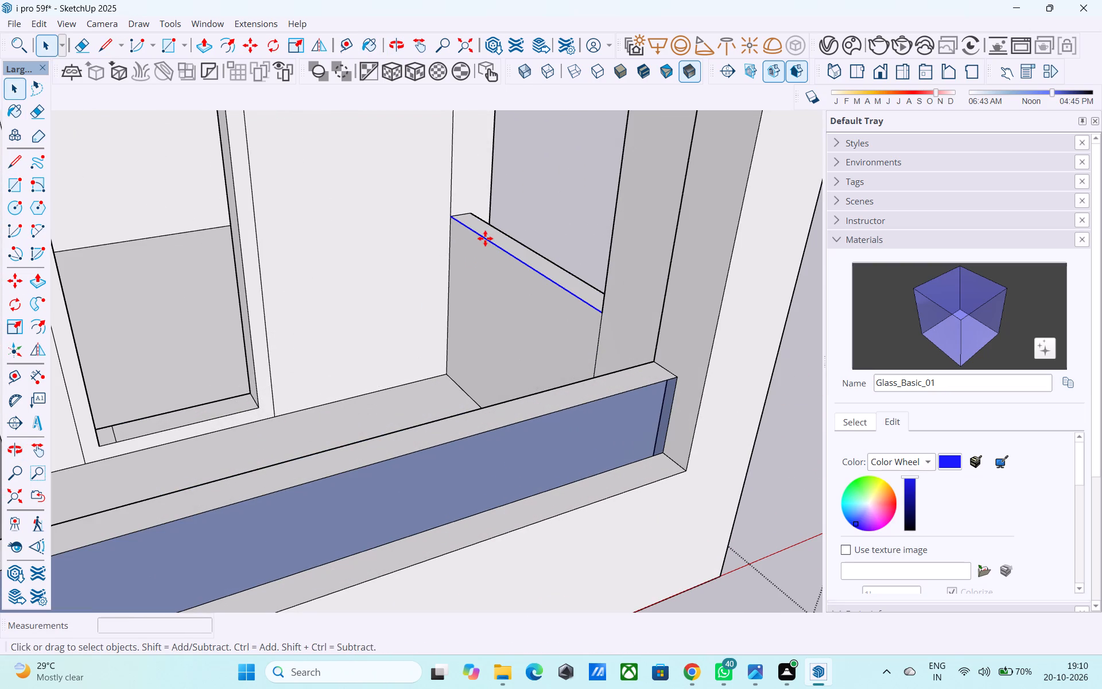
{"action": "left_click", "coordinate": [451, 219]}
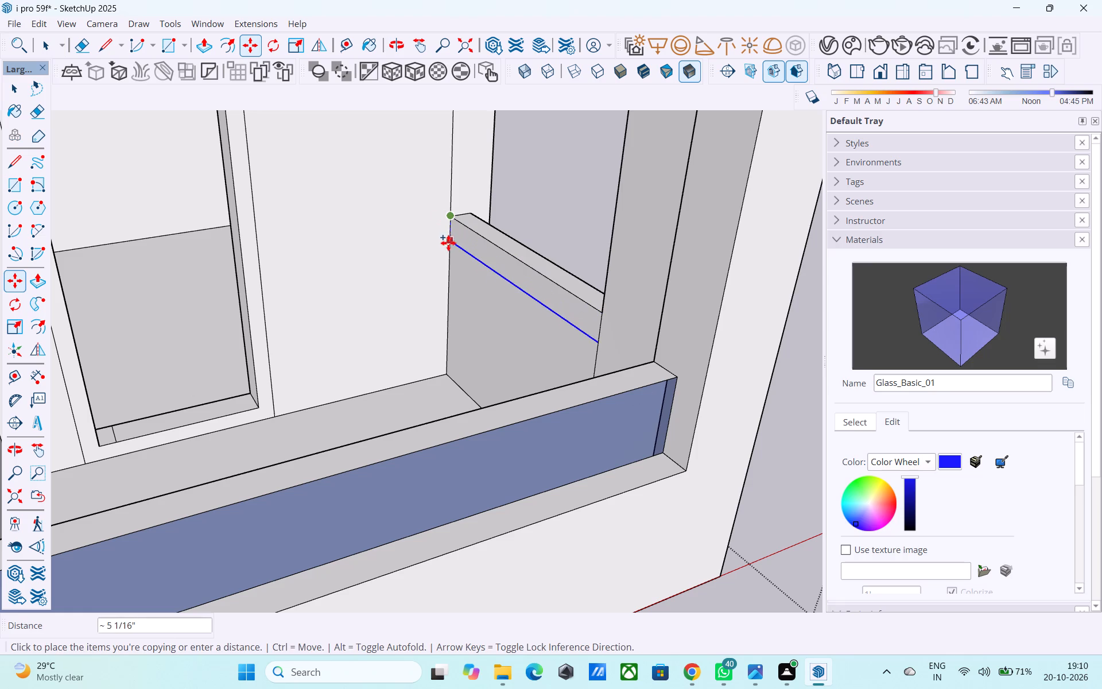
{"action": "type", "text": "1'"}
{"action": "key", "text": "Return"}
Copy the front parapet's inner top edge 1' down its inner face.
{"action": "scroll", "coordinate": [463, 263], "scroll_direction": "down", "scroll_amount": 7}
{"action": "middle_click_drag", "start_coordinate": [452, 296], "coordinate": [0, 347]}
{"action": "middle_click_drag", "start_coordinate": [302, 343], "coordinate": [57, 304]}
{"action": "middle_click_drag", "start_coordinate": [427, 282], "coordinate": [385, 270]}
{"action": "middle_click_drag", "start_coordinate": [537, 324], "coordinate": [401, 334], "text": "shift"}
{"action": "scroll", "coordinate": [367, 308], "scroll_direction": "up", "scroll_amount": 3}
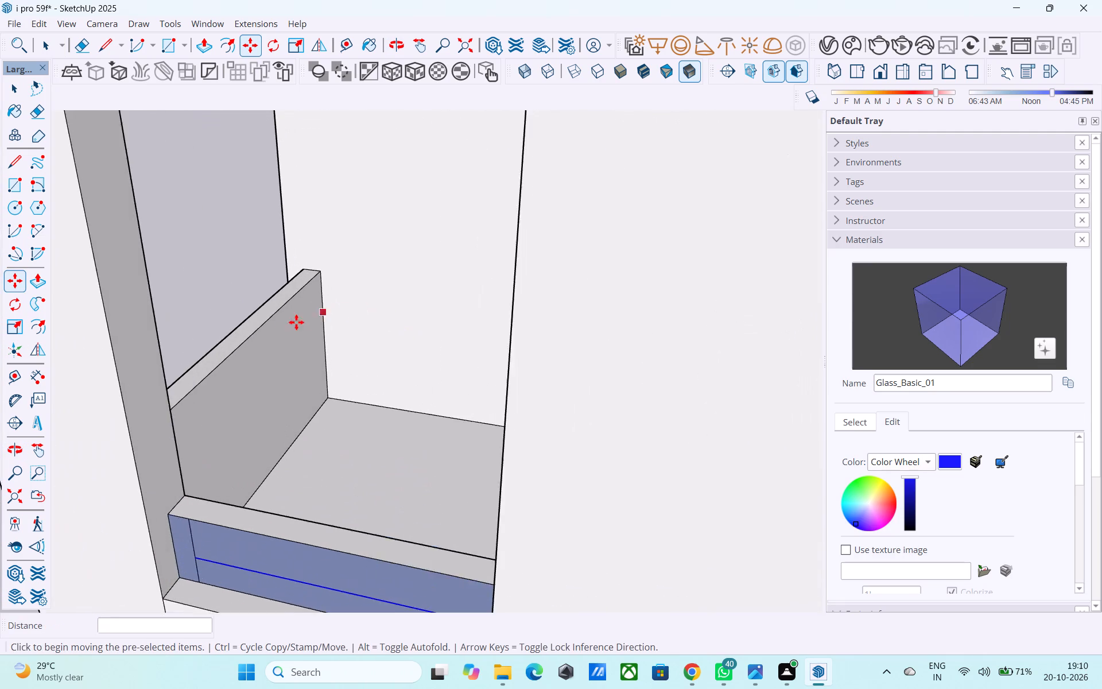
{"action": "scroll", "coordinate": [296, 322], "scroll_direction": "up", "scroll_amount": 2}
{"action": "key", "text": "space"}
{"action": "left_click", "coordinate": [260, 323]}
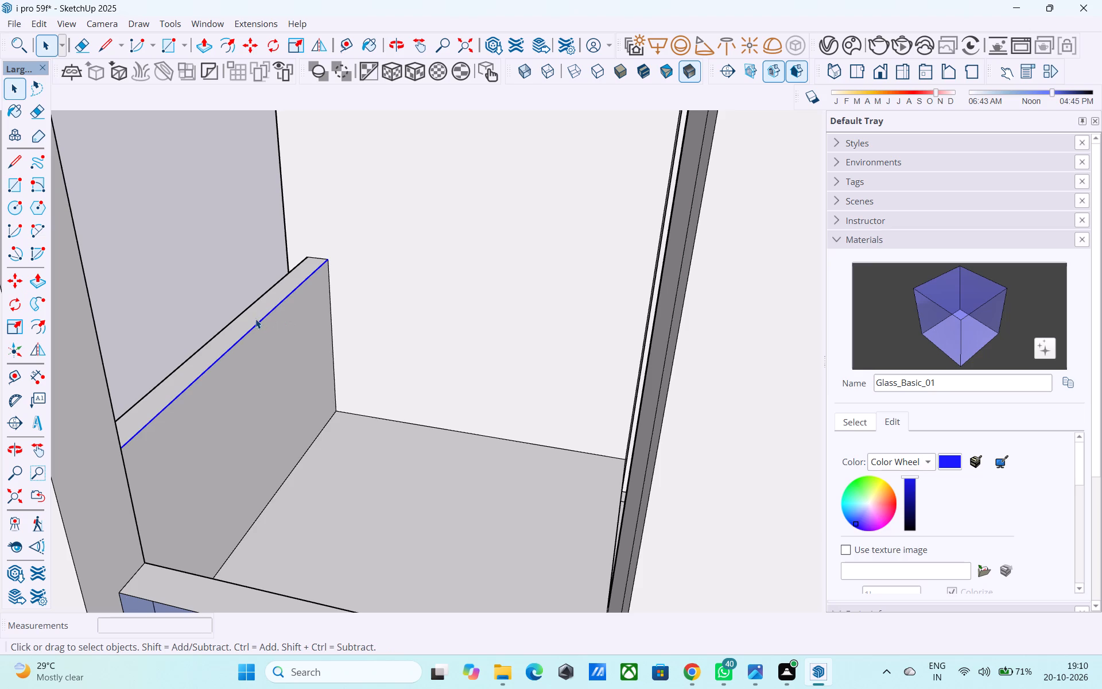
{"action": "key", "text": "m"}
{"action": "left_click", "coordinate": [325, 265]}
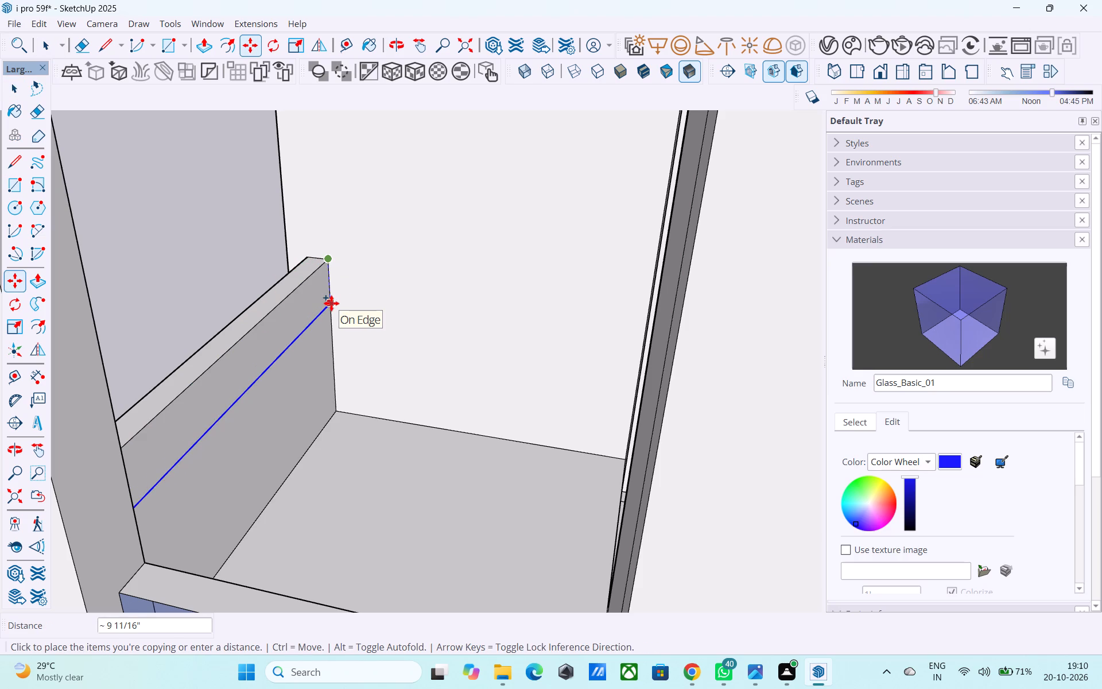
{"action": "type", "text": "1'"}
{"action": "key", "text": "Return"}
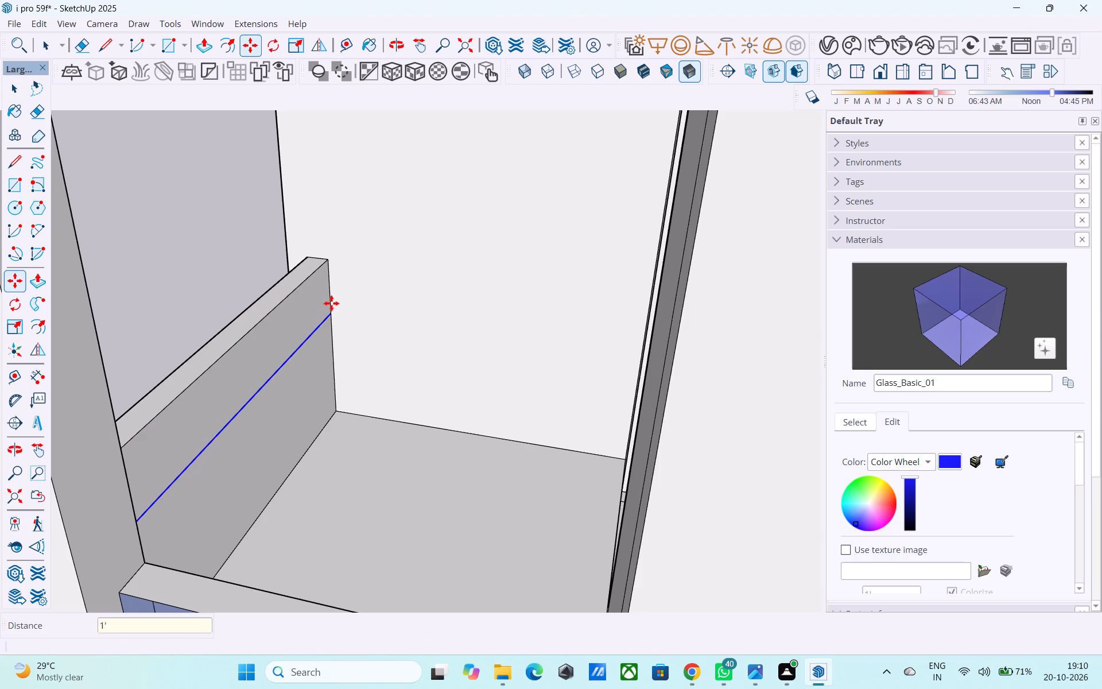
{"action": "key", "text": "space"}
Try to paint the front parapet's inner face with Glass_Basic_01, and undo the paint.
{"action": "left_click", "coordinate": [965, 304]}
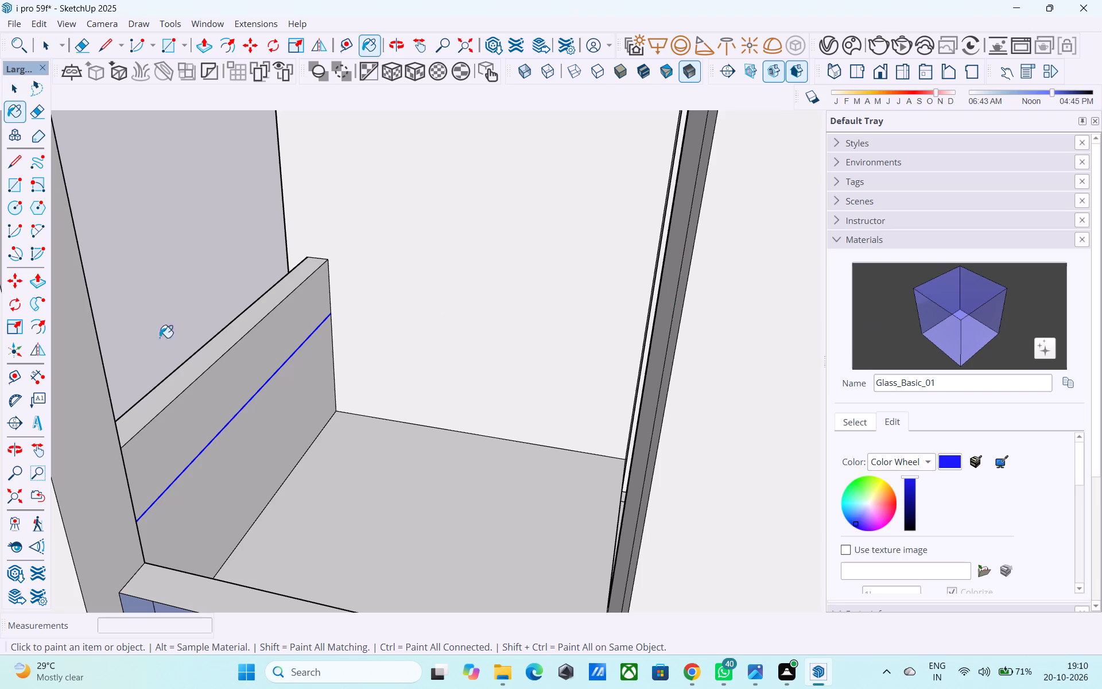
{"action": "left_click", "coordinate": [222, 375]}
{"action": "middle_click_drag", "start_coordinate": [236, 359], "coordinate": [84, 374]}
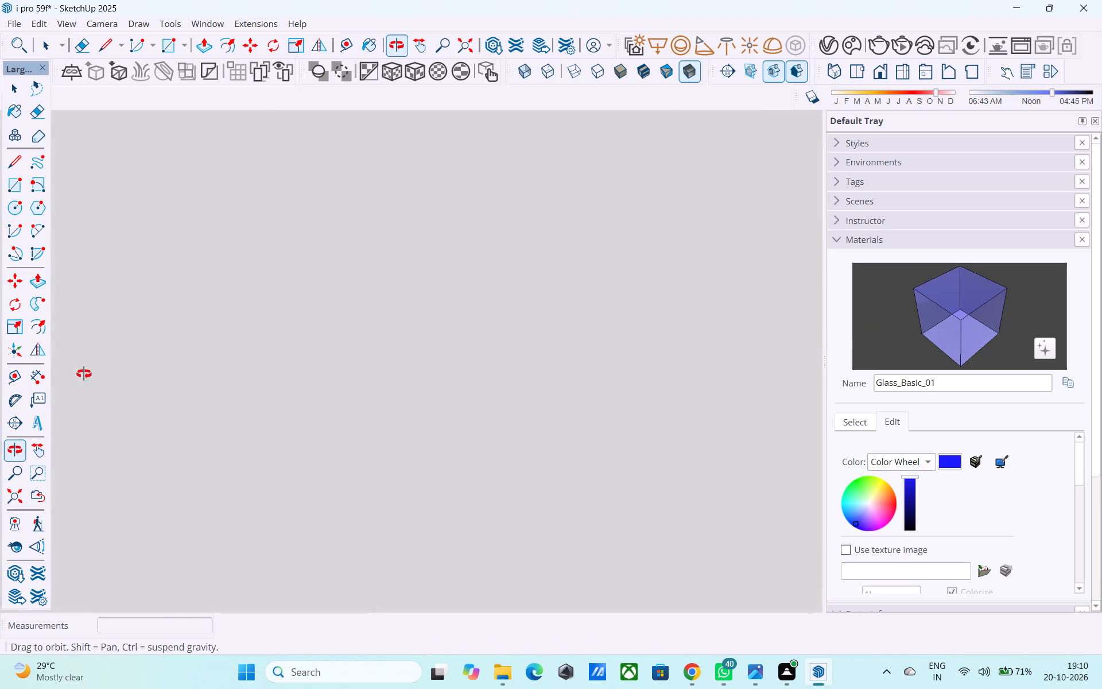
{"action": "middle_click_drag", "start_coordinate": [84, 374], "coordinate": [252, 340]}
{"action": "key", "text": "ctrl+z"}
Draw a short line extending the front parapet's copied inner edge to the recess corner, splitting the inner face.
{"action": "scroll", "coordinate": [252, 338], "scroll_direction": "down", "scroll_amount": 5}
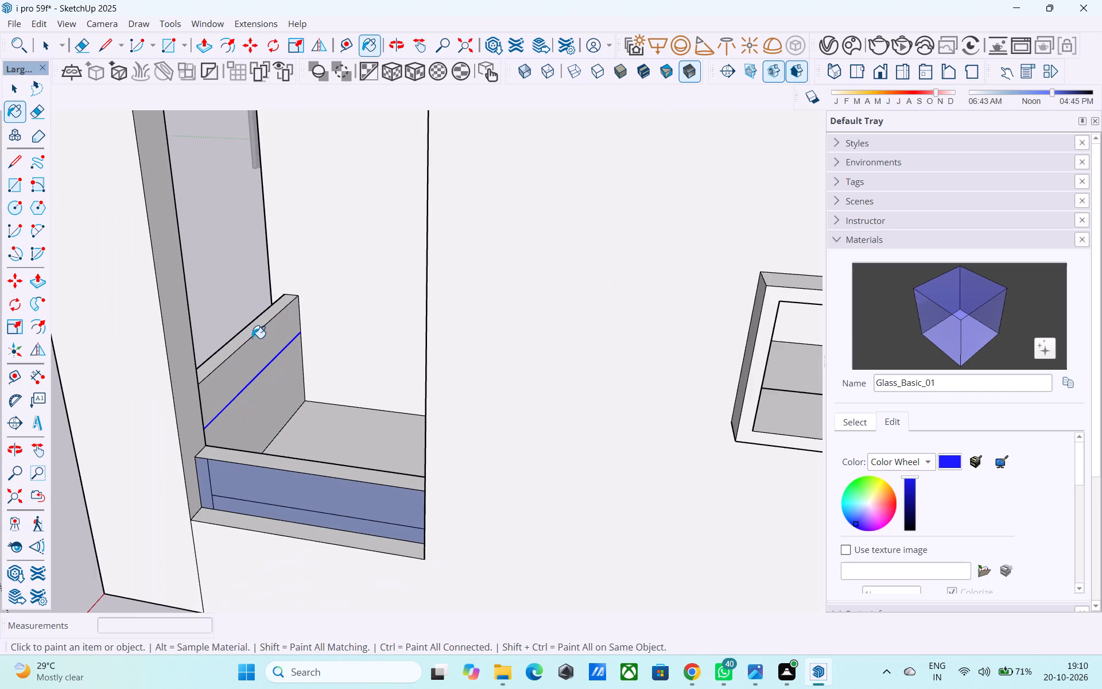
{"action": "scroll", "coordinate": [252, 338], "scroll_direction": "up", "scroll_amount": 5}
{"action": "key", "text": "space"}
{"action": "left_click", "coordinate": [254, 343]}
{"action": "scroll", "coordinate": [259, 346], "scroll_direction": "down", "scroll_amount": 3}
{"action": "middle_click_drag", "start_coordinate": [259, 345], "coordinate": [416, 332], "text": "shift"}
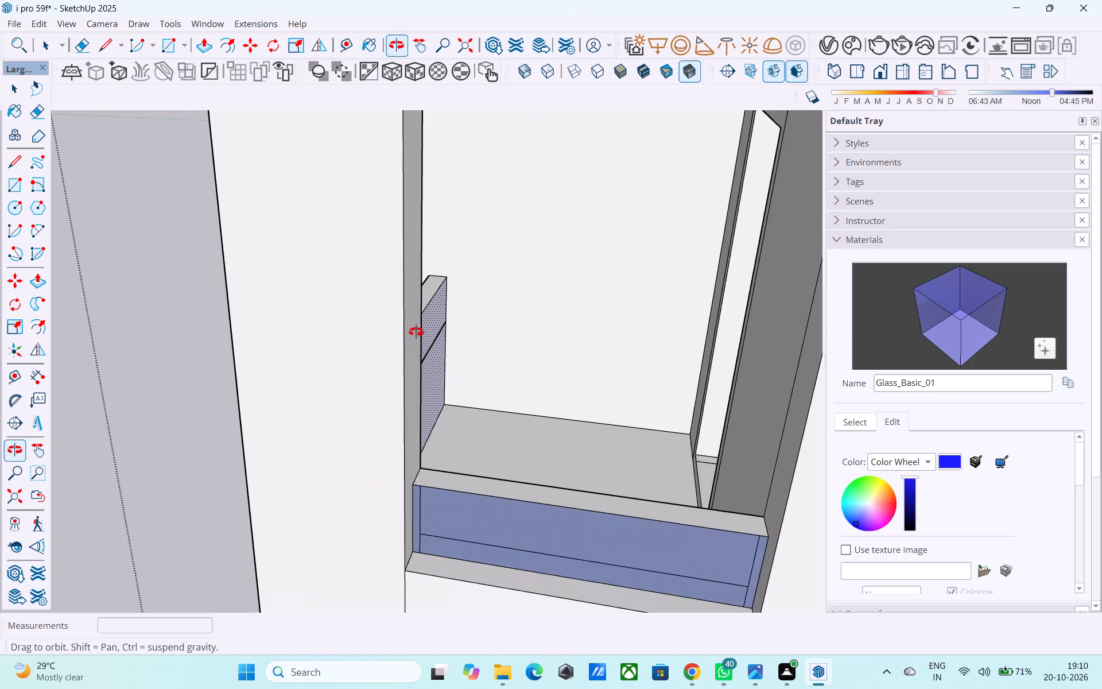
{"action": "middle_click_drag", "start_coordinate": [416, 332], "coordinate": [840, 347], "text": "shift"}
{"action": "middle_click_drag", "start_coordinate": [289, 345], "coordinate": [728, 393]}
{"action": "middle_click_drag", "start_coordinate": [270, 417], "coordinate": [498, 219]}
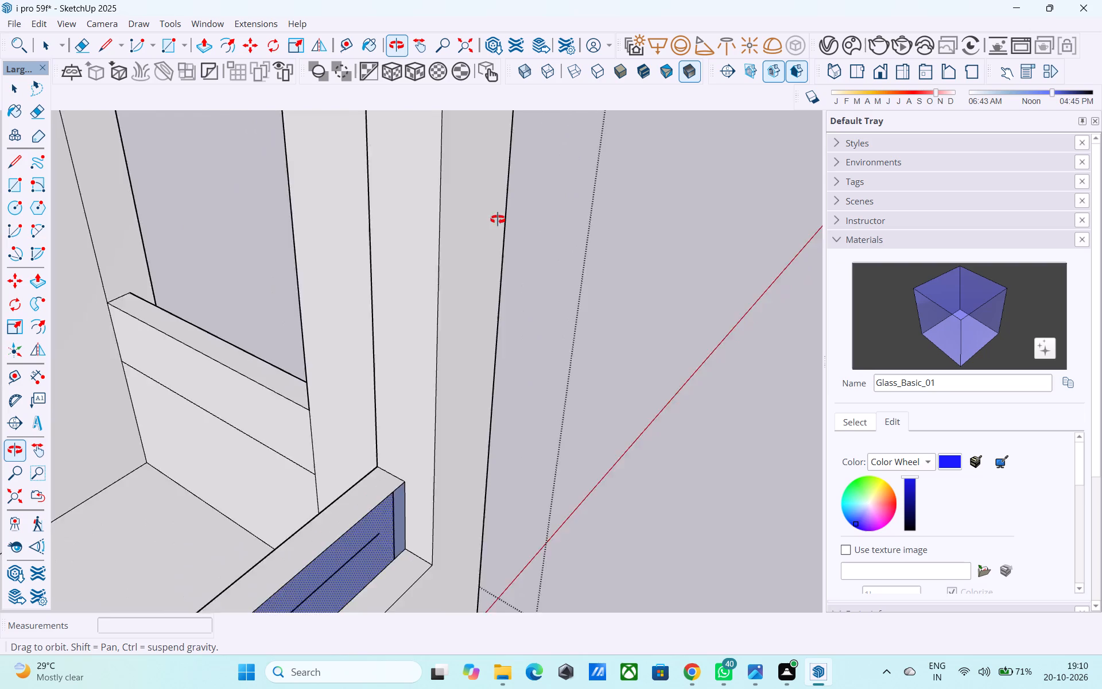
{"action": "middle_click_drag", "start_coordinate": [498, 219], "coordinate": [775, 244]}
{"action": "middle_click_drag", "start_coordinate": [410, 394], "coordinate": [539, 299], "text": "shift"}
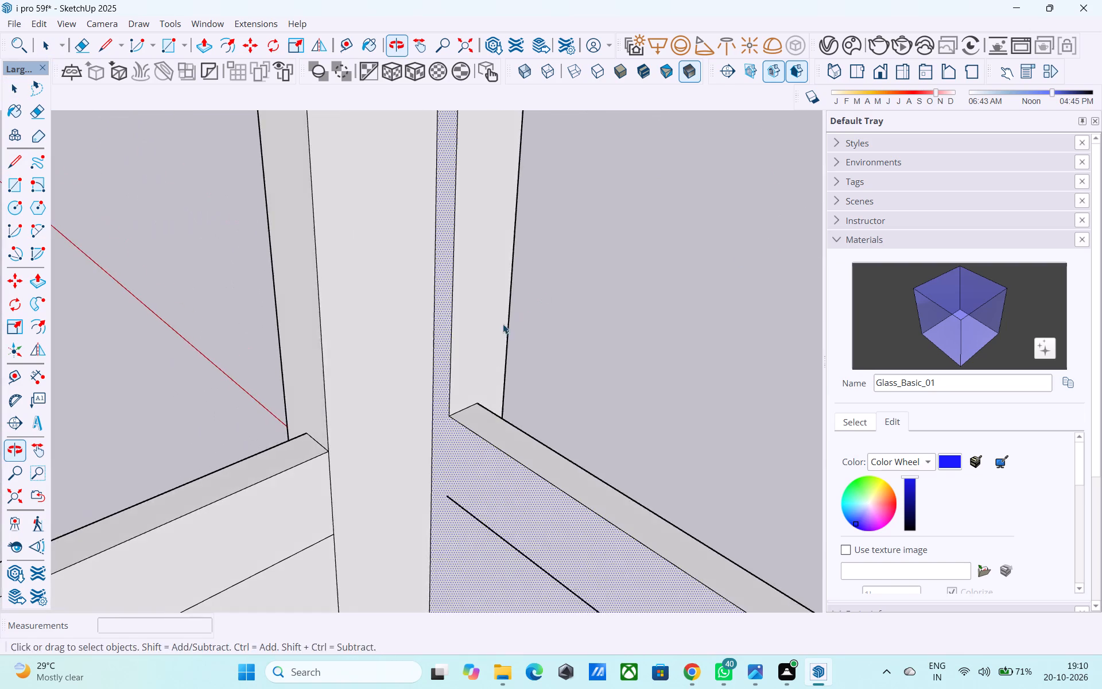
{"action": "middle_click_drag", "start_coordinate": [446, 400], "coordinate": [476, 353]}
{"action": "scroll", "coordinate": [449, 440], "scroll_direction": "up", "scroll_amount": 4}
{"action": "key", "text": "l"}
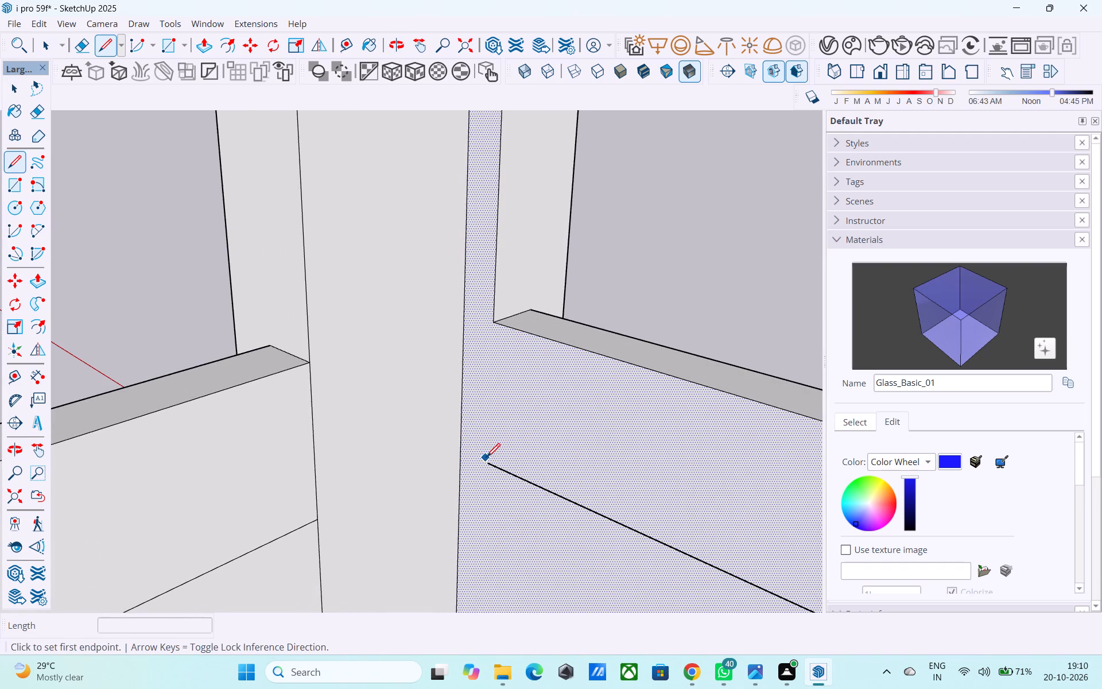
{"action": "left_click", "coordinate": [488, 461]}
{"action": "left_click", "coordinate": [462, 451]}
{"action": "key", "text": "space"}
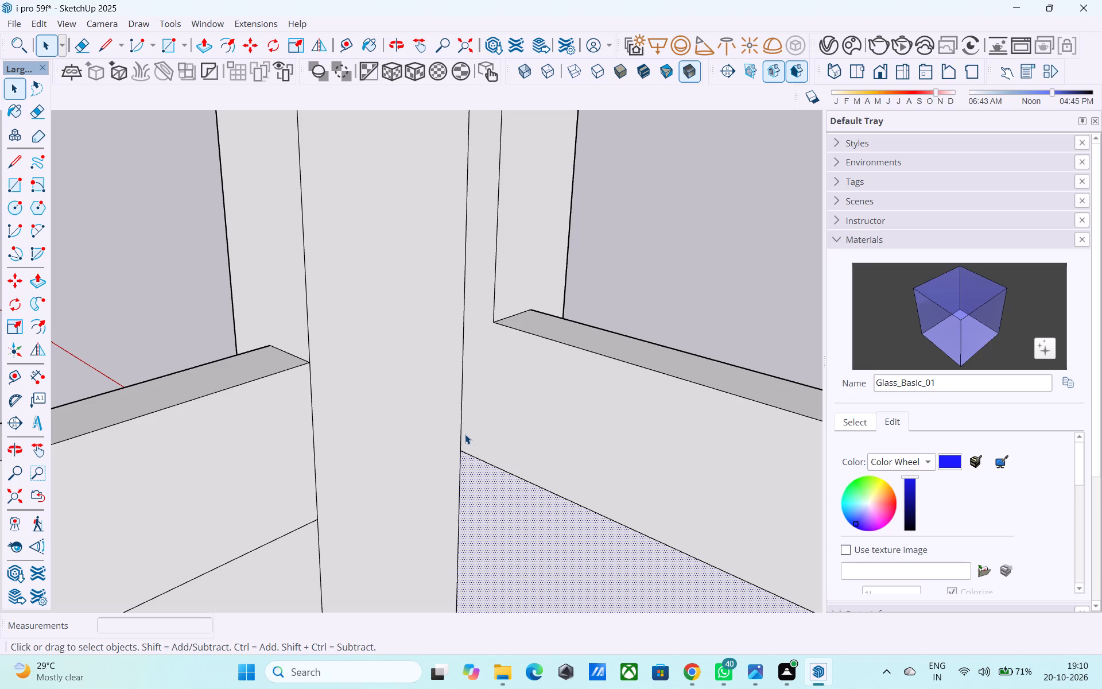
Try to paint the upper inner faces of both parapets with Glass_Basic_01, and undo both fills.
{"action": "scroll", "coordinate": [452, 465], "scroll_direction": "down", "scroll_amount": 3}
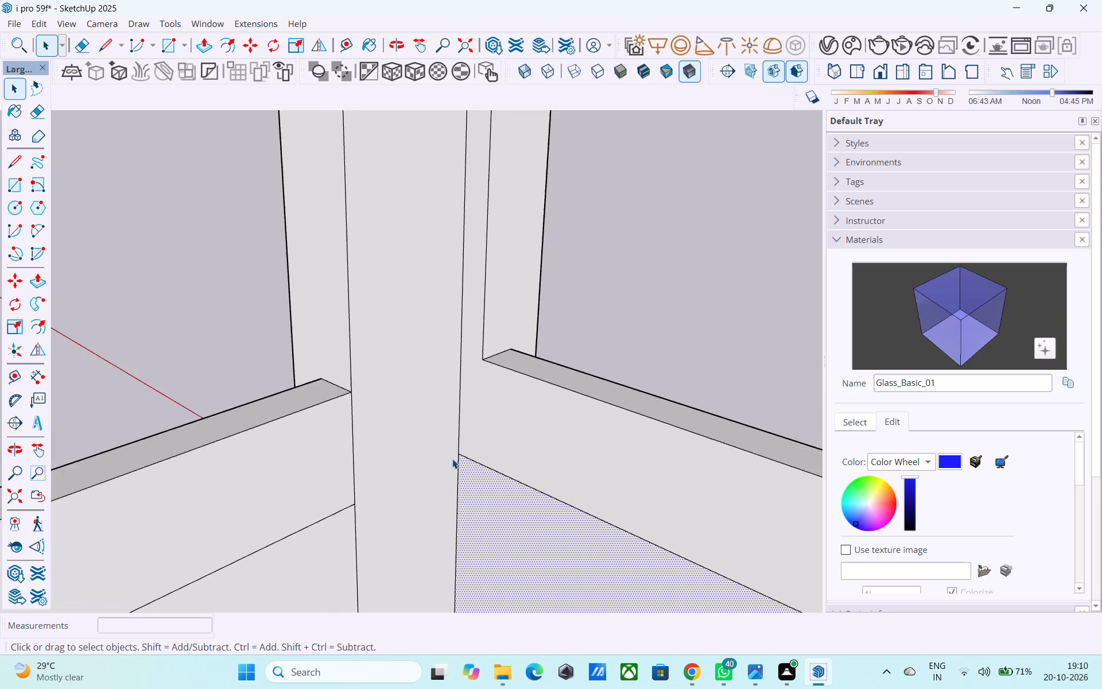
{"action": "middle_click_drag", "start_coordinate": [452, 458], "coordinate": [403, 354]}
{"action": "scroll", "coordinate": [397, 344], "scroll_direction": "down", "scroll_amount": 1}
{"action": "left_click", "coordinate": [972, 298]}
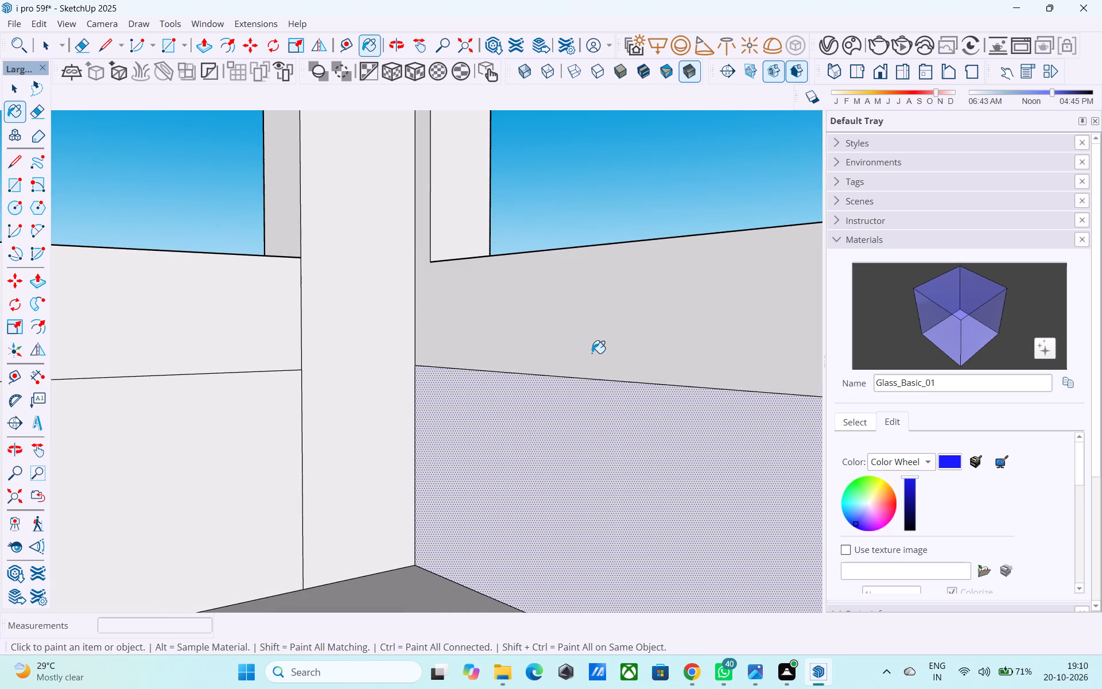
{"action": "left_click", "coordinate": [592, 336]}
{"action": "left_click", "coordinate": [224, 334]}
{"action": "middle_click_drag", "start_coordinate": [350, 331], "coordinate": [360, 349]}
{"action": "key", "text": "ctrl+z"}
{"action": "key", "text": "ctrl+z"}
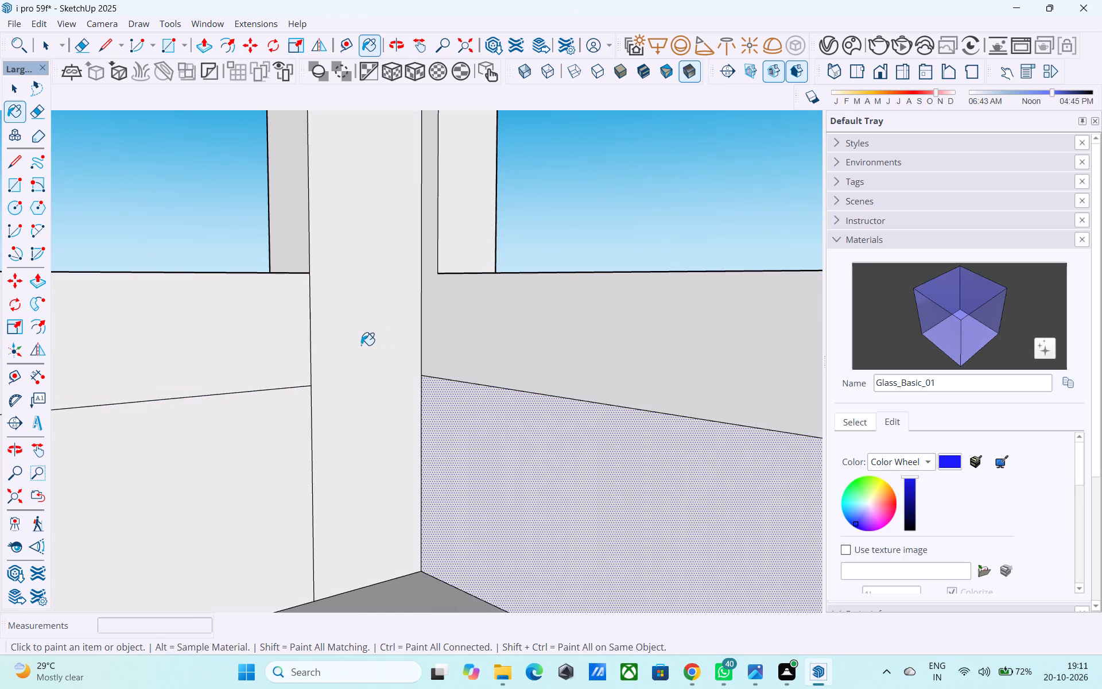
Draw a vertical line from the front opening's inner bottom corner down to the copied edge, separating the parapet face from the wall strip.
{"action": "key", "text": "l"}
{"action": "scroll", "coordinate": [437, 301], "scroll_direction": "up", "scroll_amount": 4}
{"action": "left_click", "coordinate": [442, 259]}
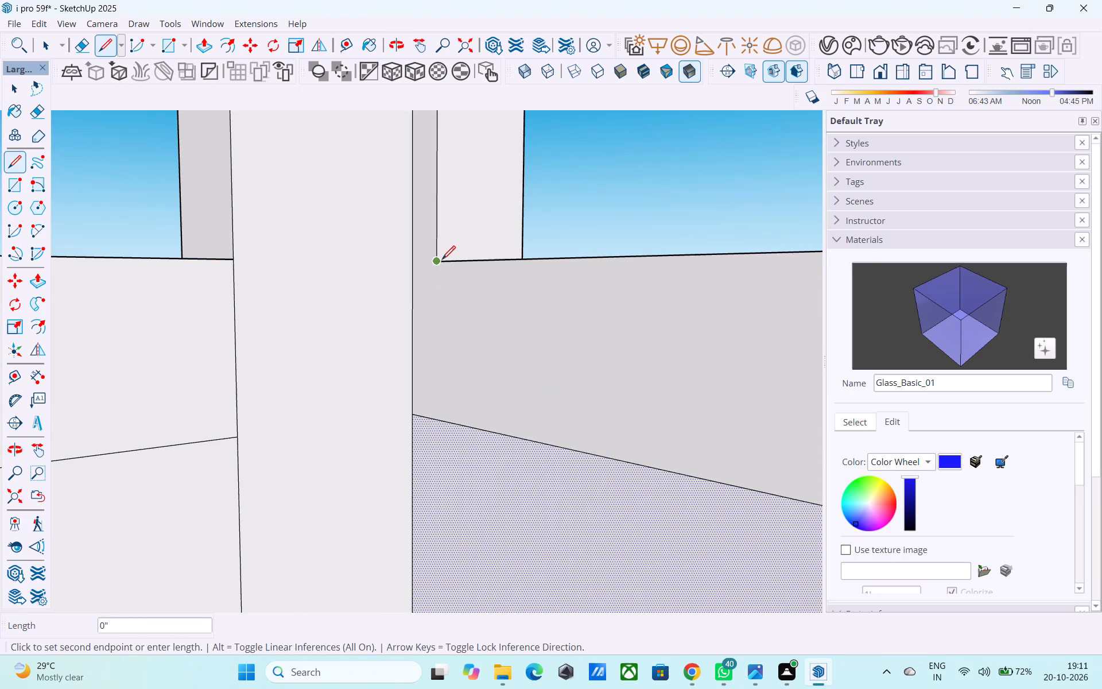
{"action": "left_click", "coordinate": [438, 420]}
{"action": "key", "text": "space"}
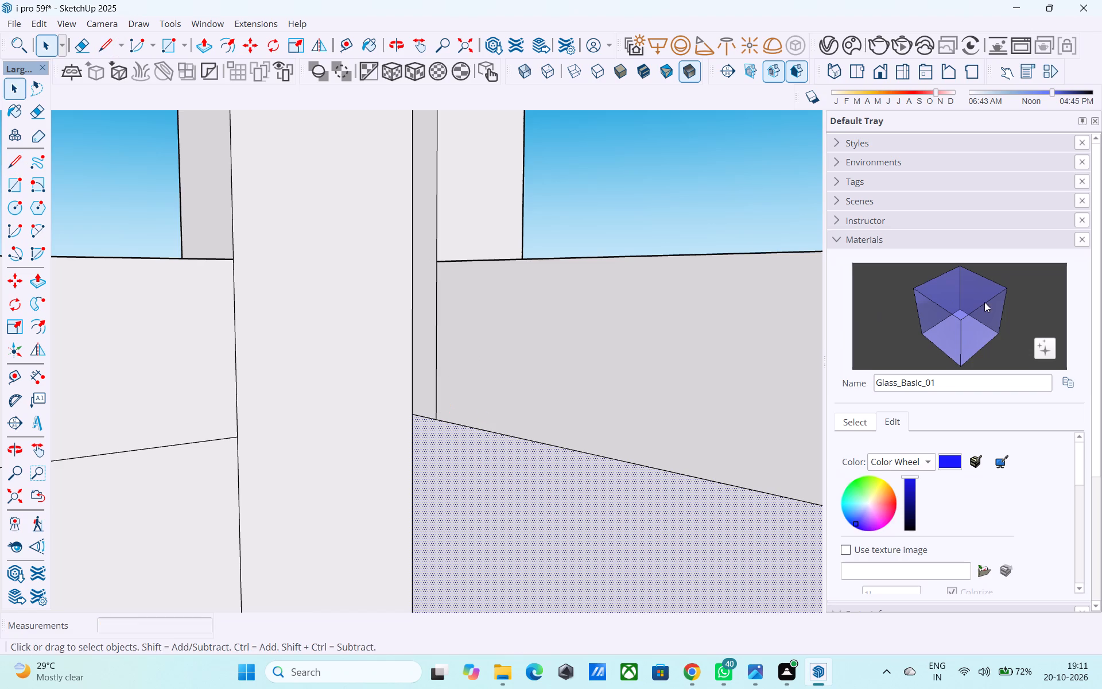
Paint the upper inner faces of the front and side parapets with Glass_Basic_01.
{"action": "left_click", "coordinate": [984, 302]}
{"action": "left_click", "coordinate": [657, 393]}
{"action": "left_click", "coordinate": [191, 362]}
Examine the glazed ground-floor corner recess against the floors above from outside.
{"action": "middle_click_drag", "start_coordinate": [193, 363], "coordinate": [829, 430]}
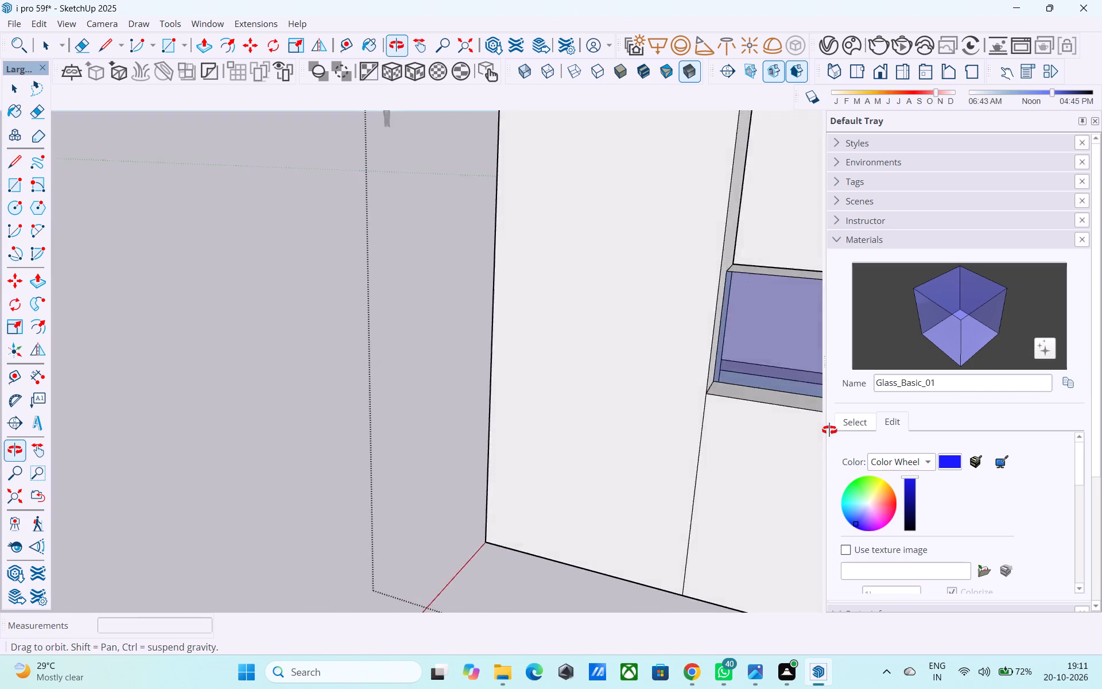
{"action": "middle_click_drag", "start_coordinate": [829, 430], "coordinate": [815, 420]}
{"action": "scroll", "coordinate": [381, 285], "scroll_direction": "down", "scroll_amount": 5}
{"action": "middle_click_drag", "start_coordinate": [346, 324], "coordinate": [669, 323]}
{"action": "scroll", "coordinate": [172, 302], "scroll_direction": "down", "scroll_amount": 16}
{"action": "scroll", "coordinate": [552, 242], "scroll_direction": "up", "scroll_amount": 17}
{"action": "scroll", "coordinate": [676, 231], "scroll_direction": "up", "scroll_amount": 2}
{"action": "scroll", "coordinate": [676, 231], "scroll_direction": "down", "scroll_amount": 6}
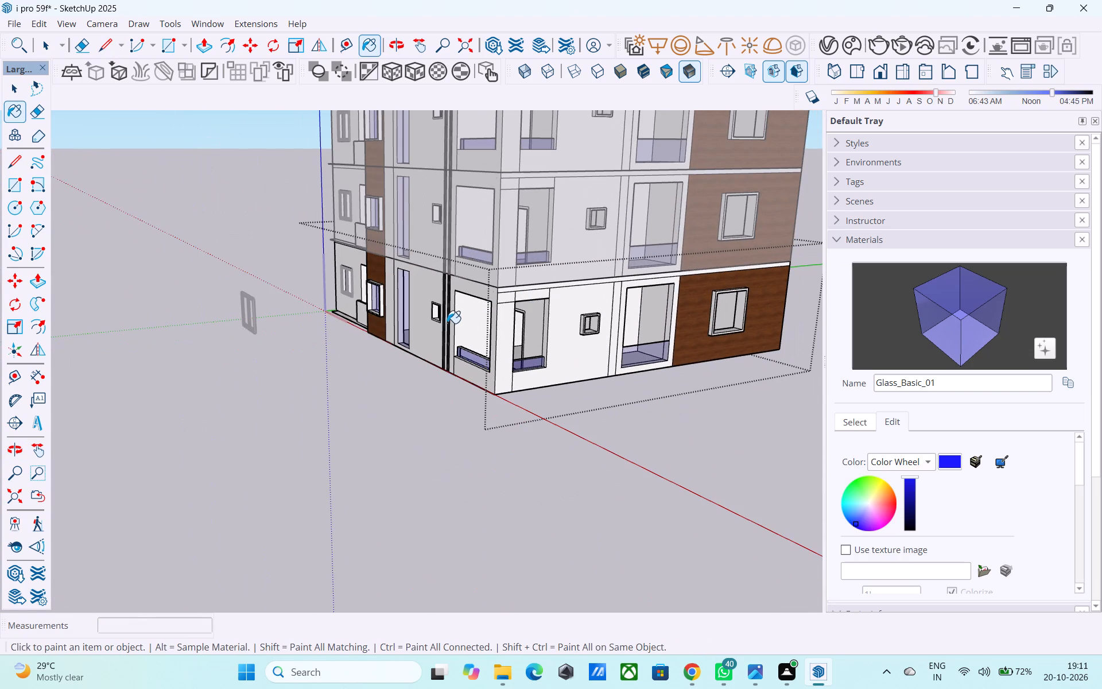
Place a vertical guide 1' in from the back wall's edge beside the wood wall, inside the ground-floor side balcony recess.
{"action": "middle_click_drag", "start_coordinate": [429, 291], "coordinate": [150, 331]}
{"action": "middle_click_drag", "start_coordinate": [482, 311], "coordinate": [489, 396], "text": "shift"}
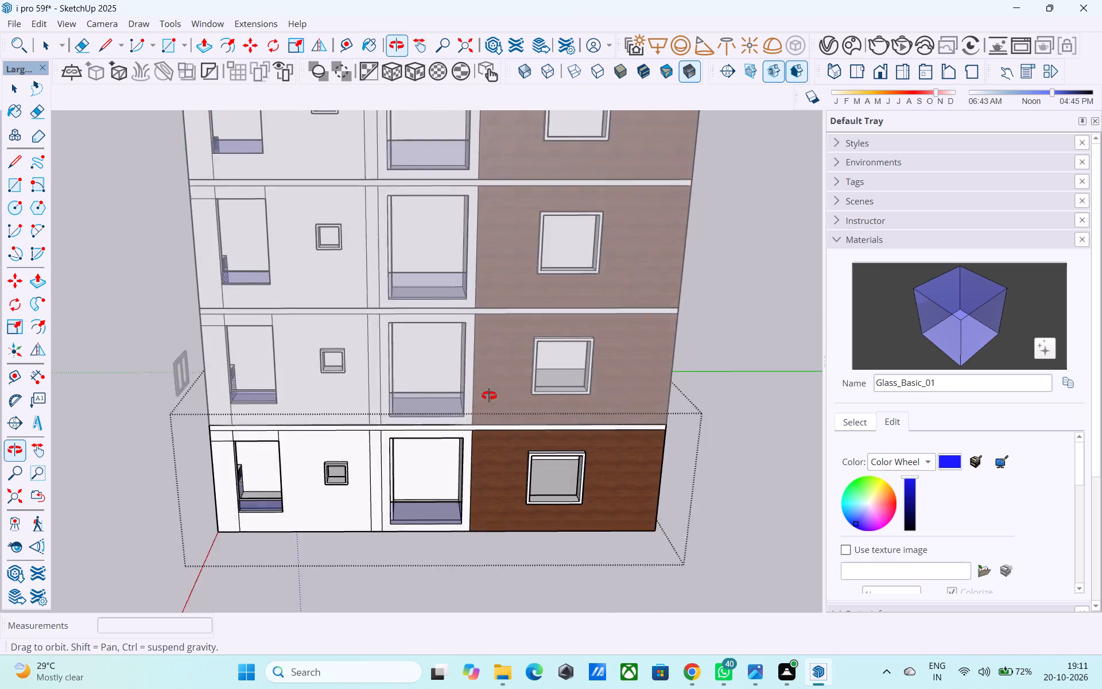
{"action": "middle_click_drag", "start_coordinate": [489, 396], "coordinate": [469, 434], "text": "shift"}
{"action": "scroll", "coordinate": [453, 434], "scroll_direction": "up", "scroll_amount": 6}
{"action": "middle_click_drag", "start_coordinate": [407, 443], "coordinate": [421, 419]}
{"action": "scroll", "coordinate": [419, 389], "scroll_direction": "up", "scroll_amount": 8}
{"action": "key", "text": "space"}
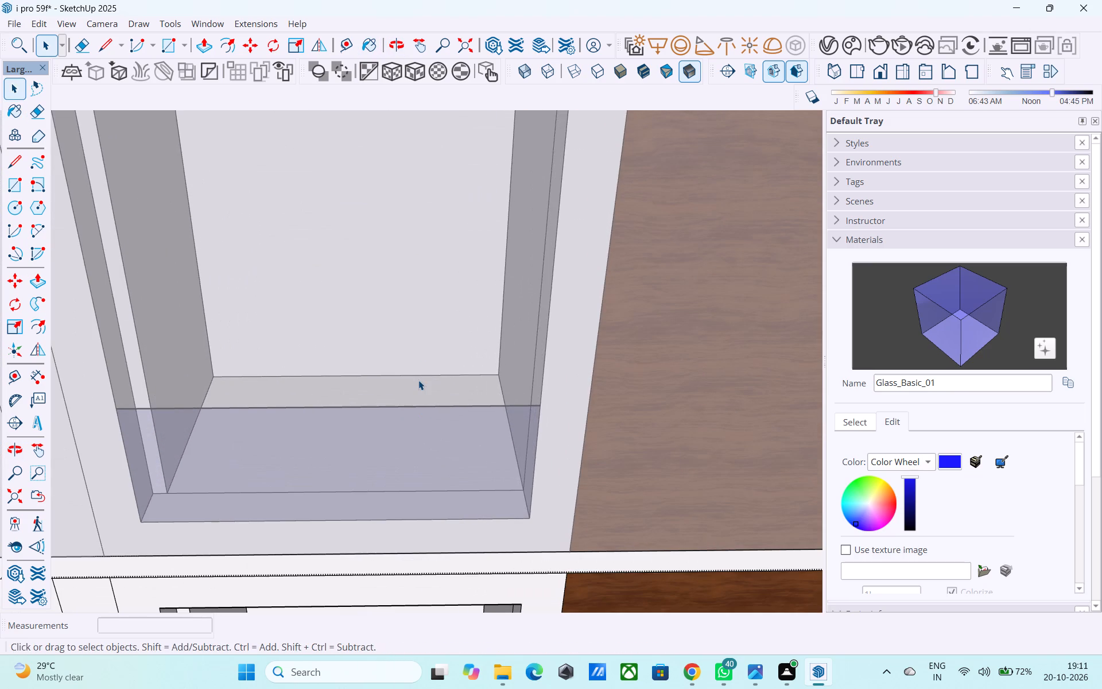
{"action": "scroll", "coordinate": [417, 373], "scroll_direction": "down", "scroll_amount": 11}
{"action": "middle_click_drag", "start_coordinate": [432, 427], "coordinate": [424, 390]}
{"action": "scroll", "coordinate": [431, 449], "scroll_direction": "up", "scroll_amount": 9}
{"action": "middle_click_drag", "start_coordinate": [415, 497], "coordinate": [414, 496]}
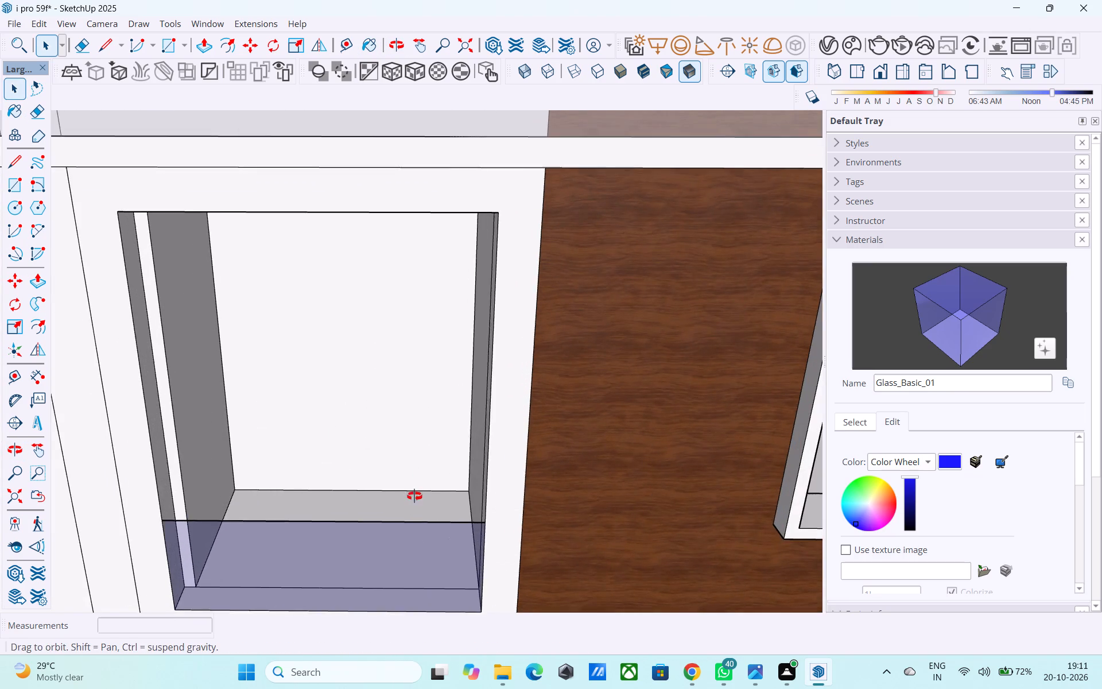
{"action": "middle_click_drag", "start_coordinate": [414, 496], "coordinate": [441, 512]}
{"action": "key", "text": "y"}
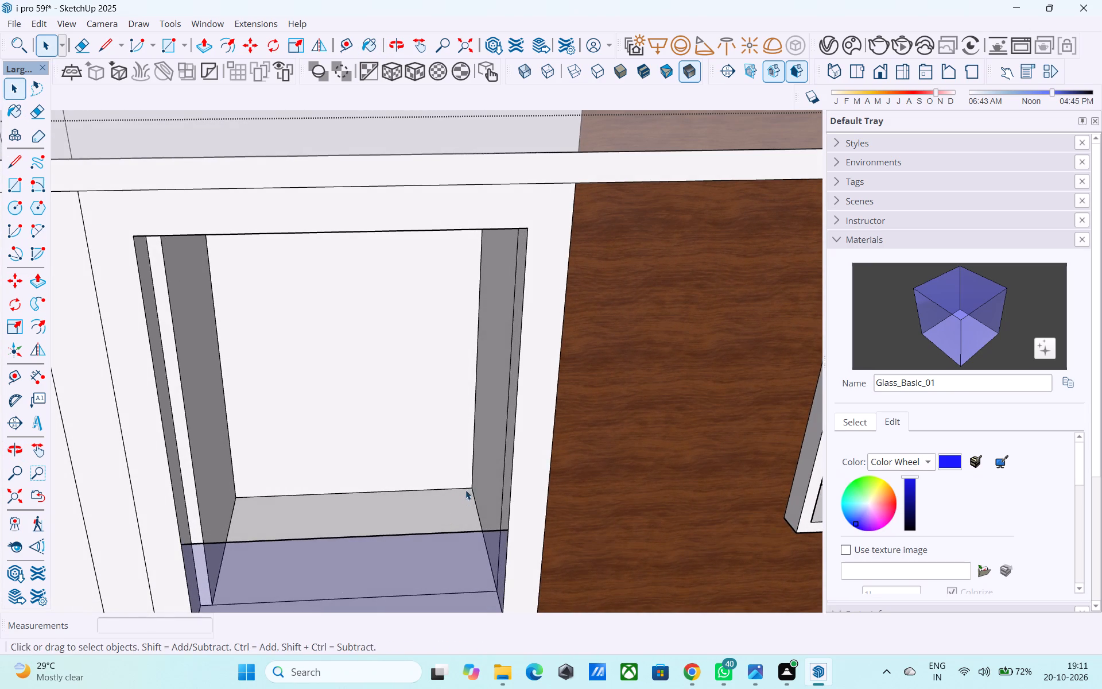
{"action": "key", "text": "t"}
{"action": "left_click", "coordinate": [472, 473]}
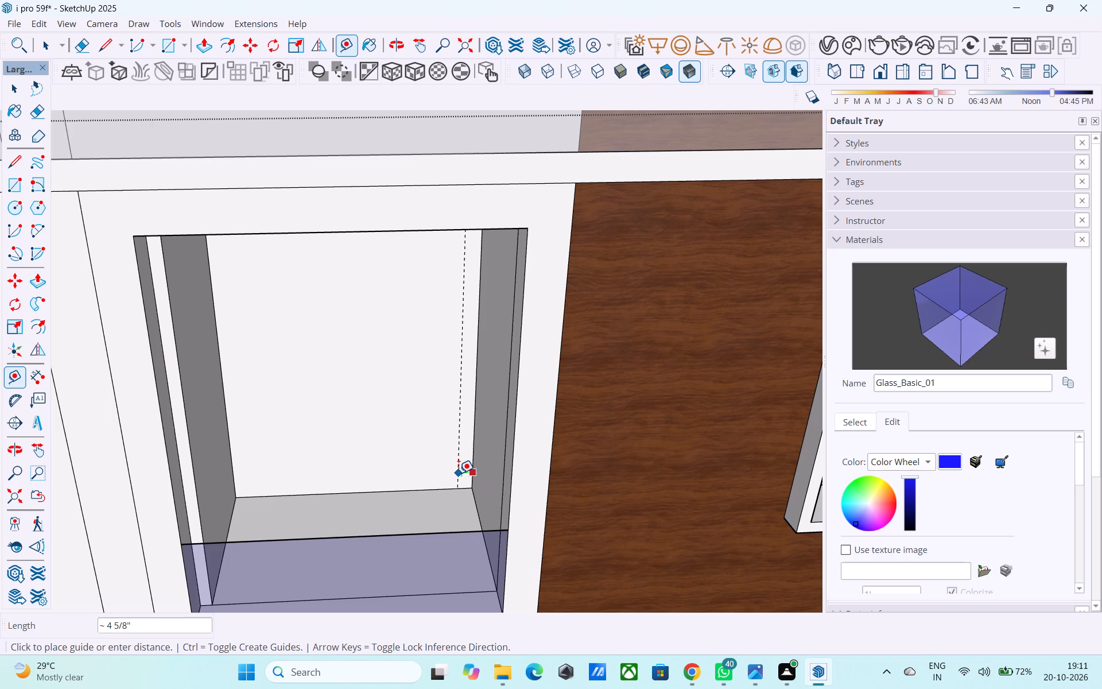
{"action": "type", "text": "1'"}
{"action": "key", "text": "Return"}
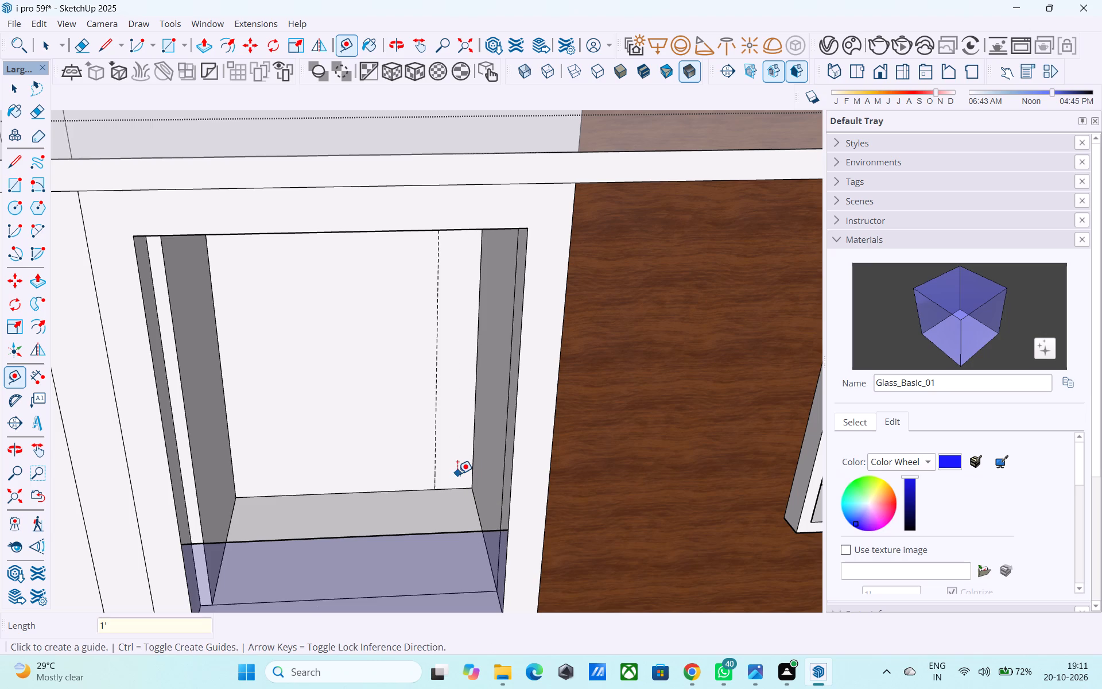
Draw a 3' by 7' door rectangle on the recess's back wall, starting at the foot of the guide.
{"action": "key", "text": "r"}
{"action": "left_click", "coordinate": [433, 488]}
{"action": "middle_click_drag", "start_coordinate": [391, 380], "coordinate": [400, 378]}
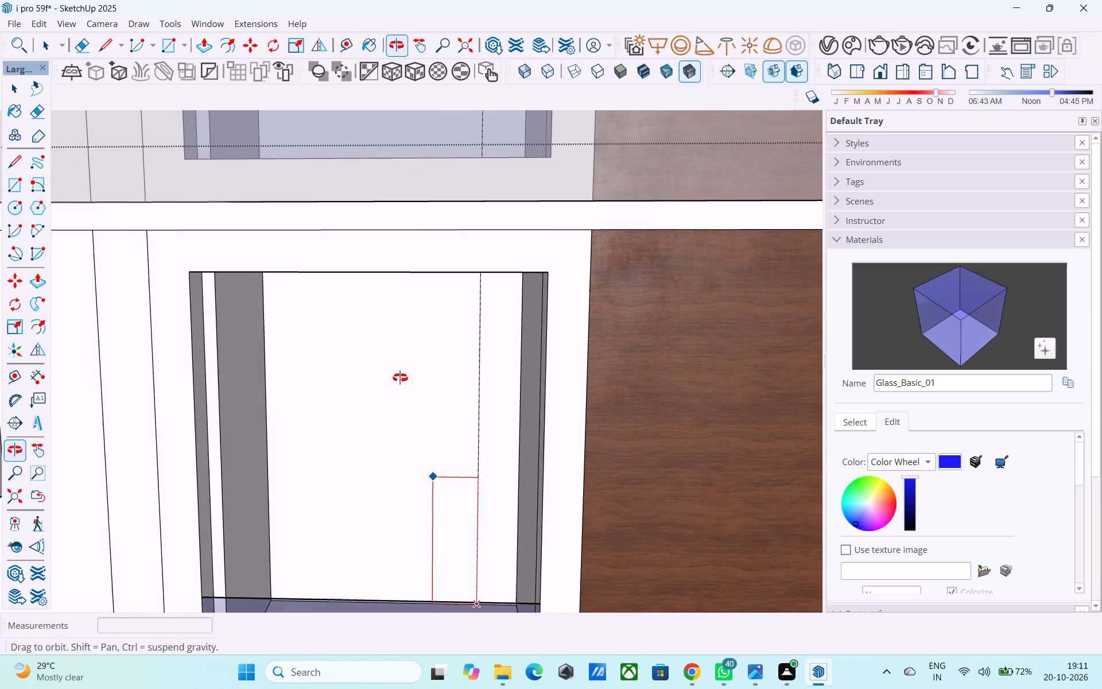
{"action": "middle_click_drag", "start_coordinate": [400, 378], "coordinate": [400, 379]}
{"action": "type", "text": "7',3'"}
{"action": "key", "text": "Return"}
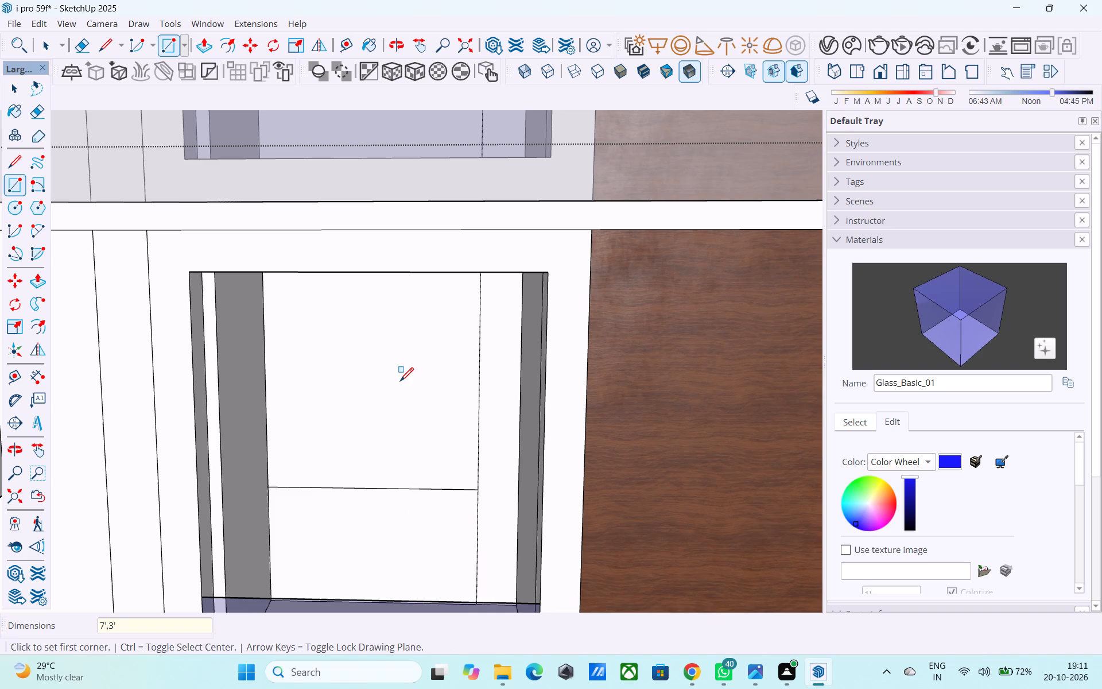
{"action": "type", "text": "3'"}
{"action": "type", "text": ",7'"}
{"action": "key", "text": "Return"}
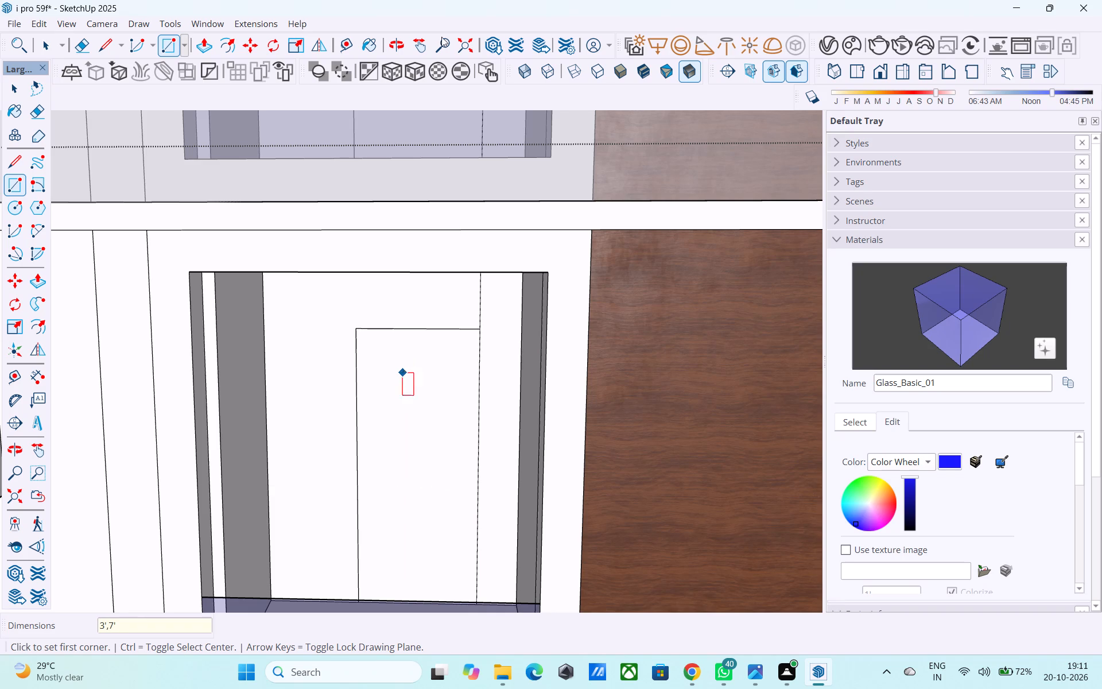
Offset the door rectangle inward by 3" to outline its frame.
{"action": "key", "text": "space"}
{"action": "left_click", "coordinate": [414, 433]}
{"action": "key", "text": "f"}
{"action": "left_click", "coordinate": [414, 433]}
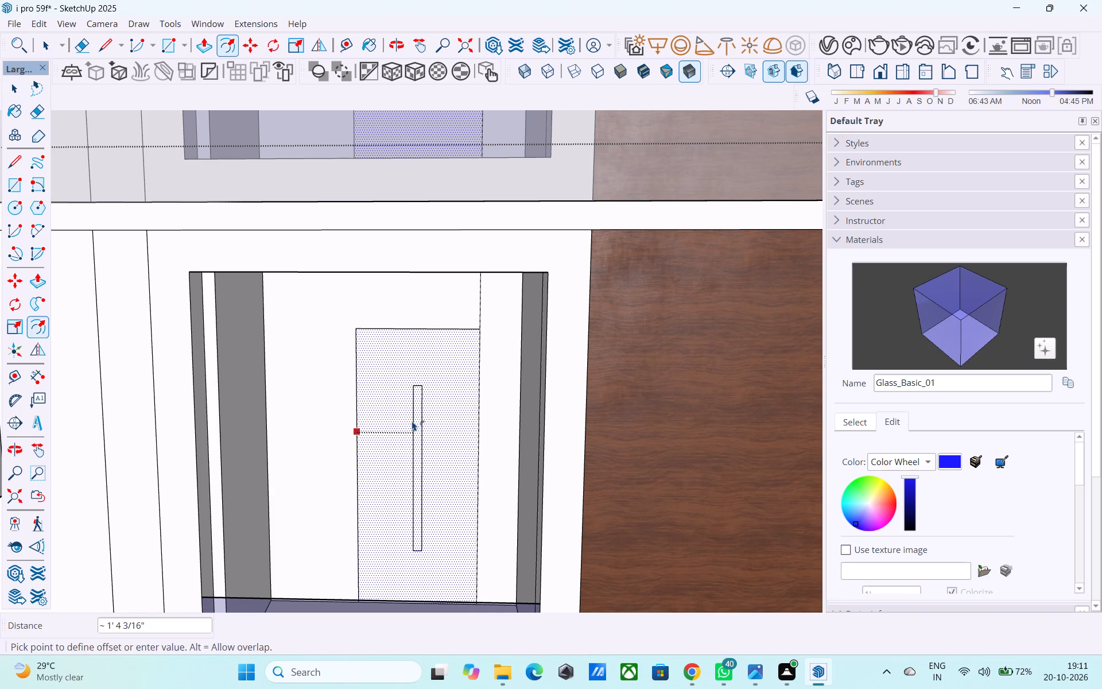
{"action": "type", "text": "3\""}
{"action": "key", "text": "Return"}
{"action": "key", "text": "space"}
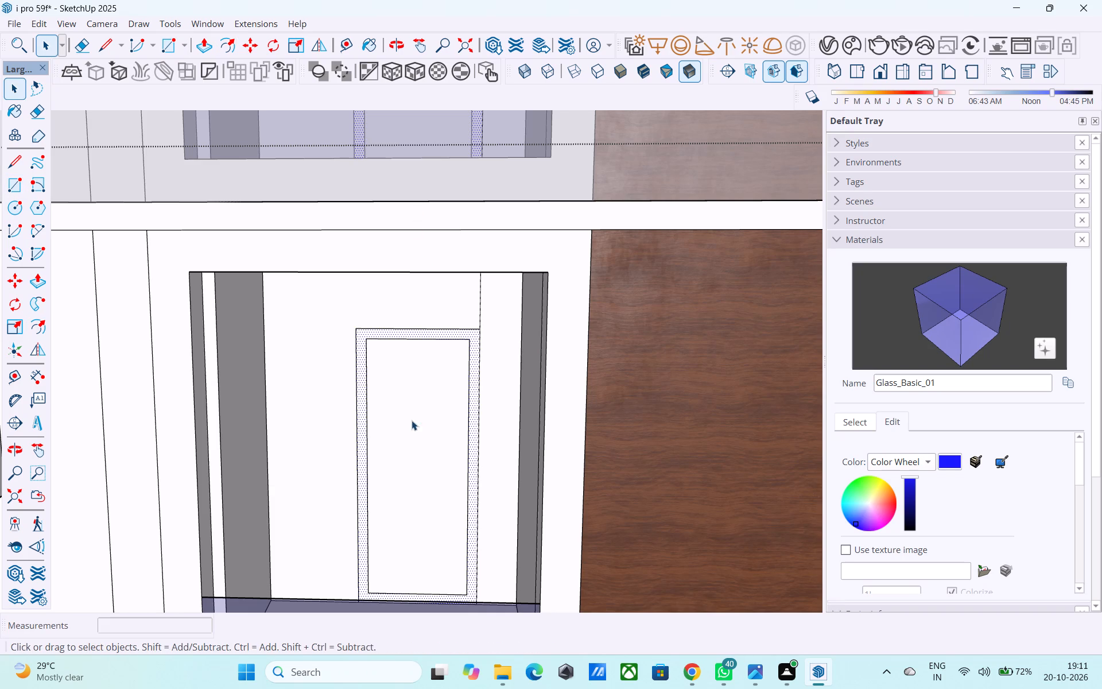
Push the inner door face about 1' into the back wall, leaving the frame in place.
{"action": "left_click", "coordinate": [423, 464]}
{"action": "key", "text": "p"}
{"action": "left_click", "coordinate": [395, 512]}
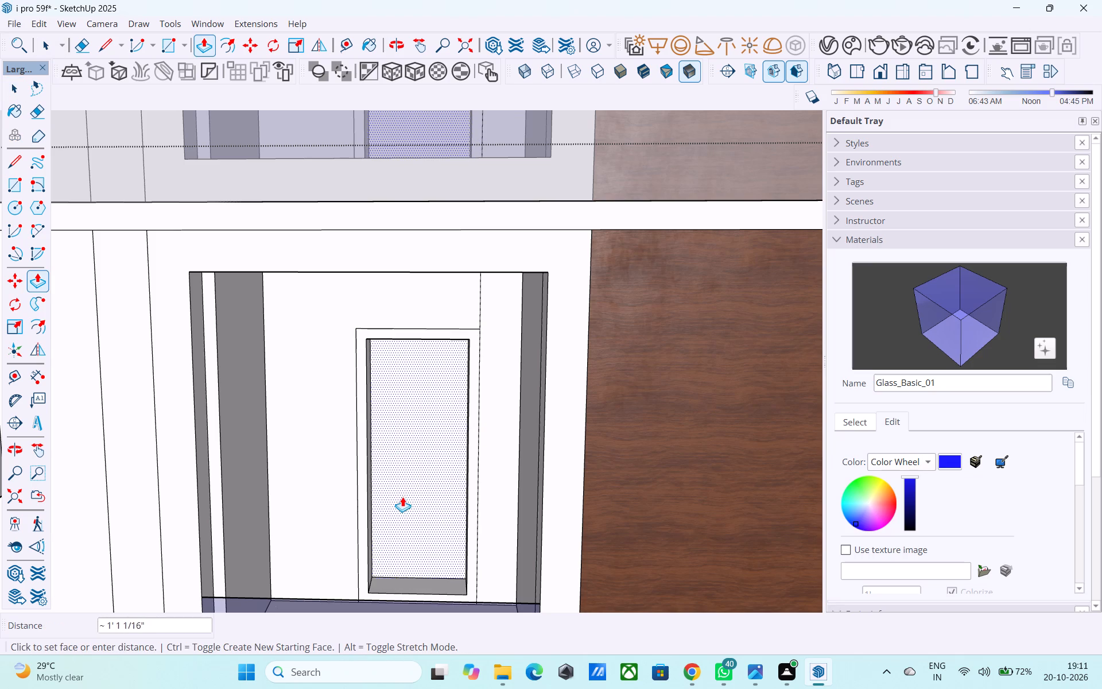
{"action": "left_click", "coordinate": [403, 494]}
{"action": "key", "text": "space"}
Copy the wood wall's bottom edge 10' up to its top edge and divide the span into 10 equal spaces.
{"action": "scroll", "coordinate": [394, 489], "scroll_direction": "down", "scroll_amount": 10}
{"action": "middle_click_drag", "start_coordinate": [463, 474], "coordinate": [463, 474]}
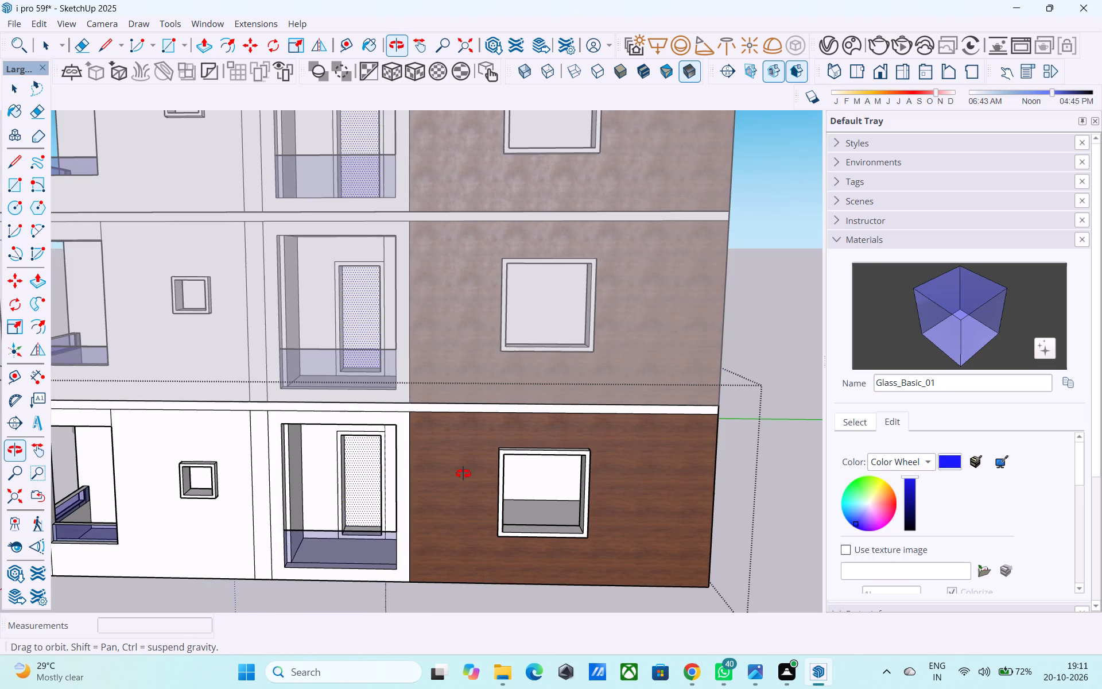
{"action": "middle_click_drag", "start_coordinate": [463, 474], "coordinate": [316, 421]}
{"action": "scroll", "coordinate": [507, 518], "scroll_direction": "up", "scroll_amount": 5}
{"action": "middle_click_drag", "start_coordinate": [502, 536], "coordinate": [434, 494]}
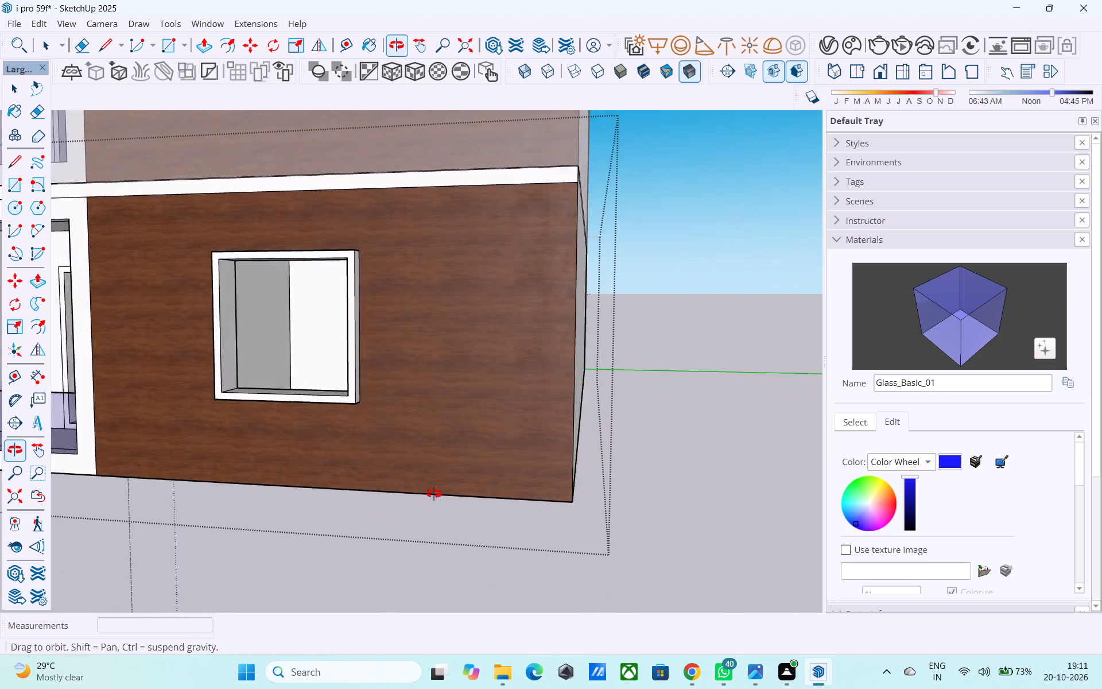
{"action": "middle_click_drag", "start_coordinate": [434, 494], "coordinate": [321, 537]}
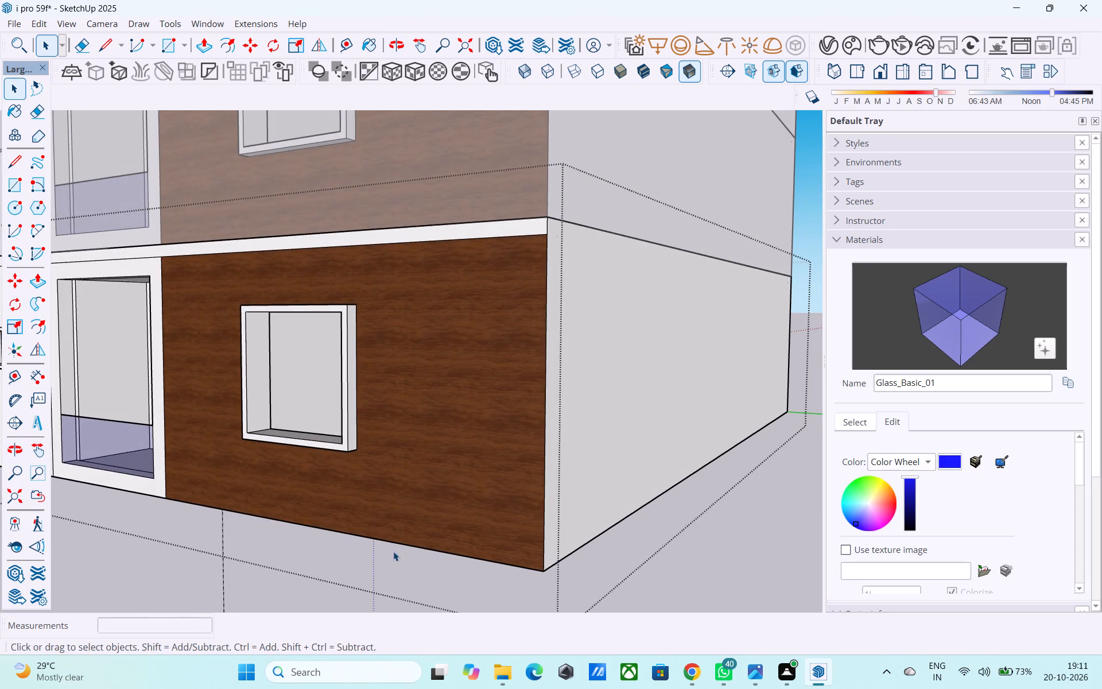
{"action": "left_click", "coordinate": [412, 543]}
{"action": "left_click", "coordinate": [414, 546]}
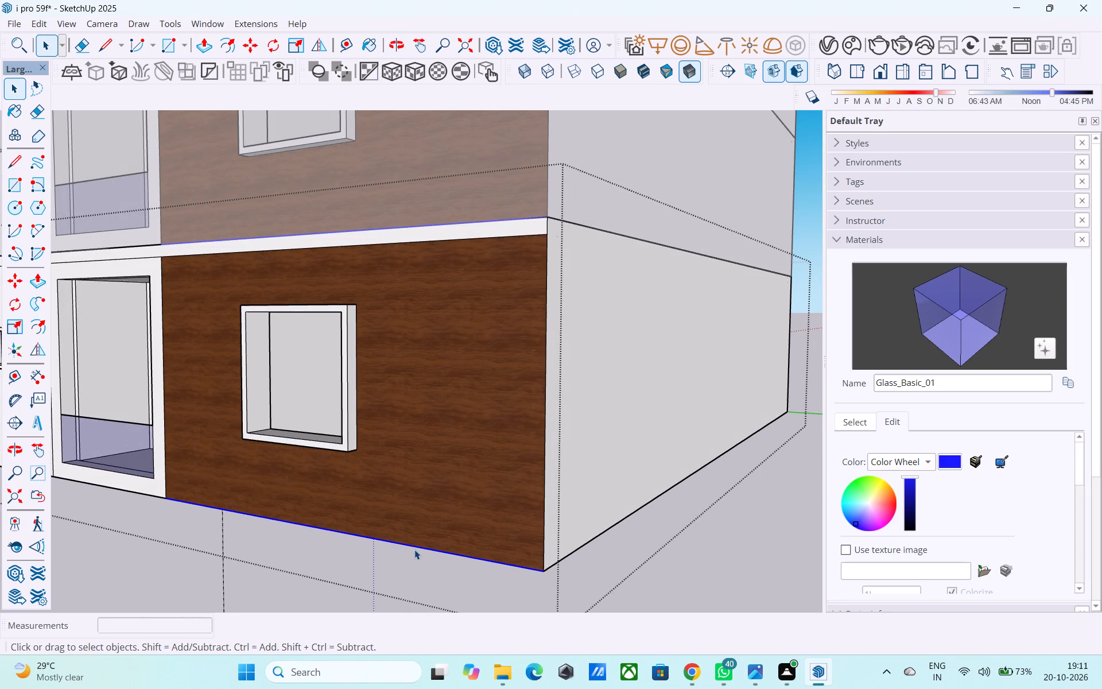
{"action": "key", "text": "m"}
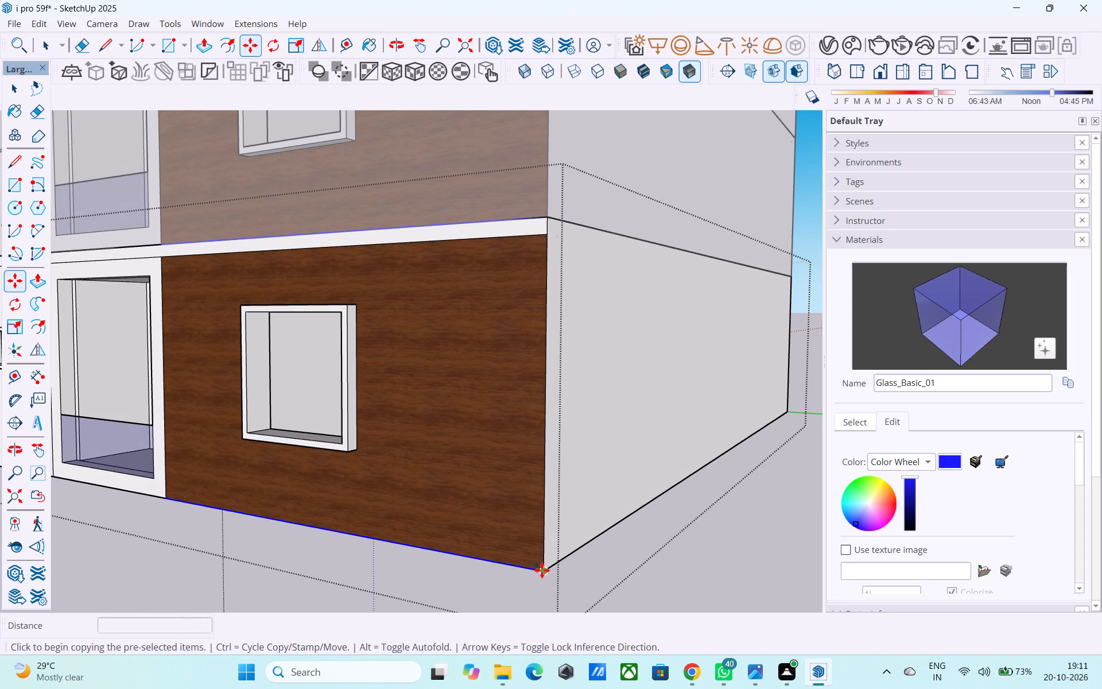
{"action": "left_click", "coordinate": [542, 570]}
{"action": "left_click", "coordinate": [546, 239]}
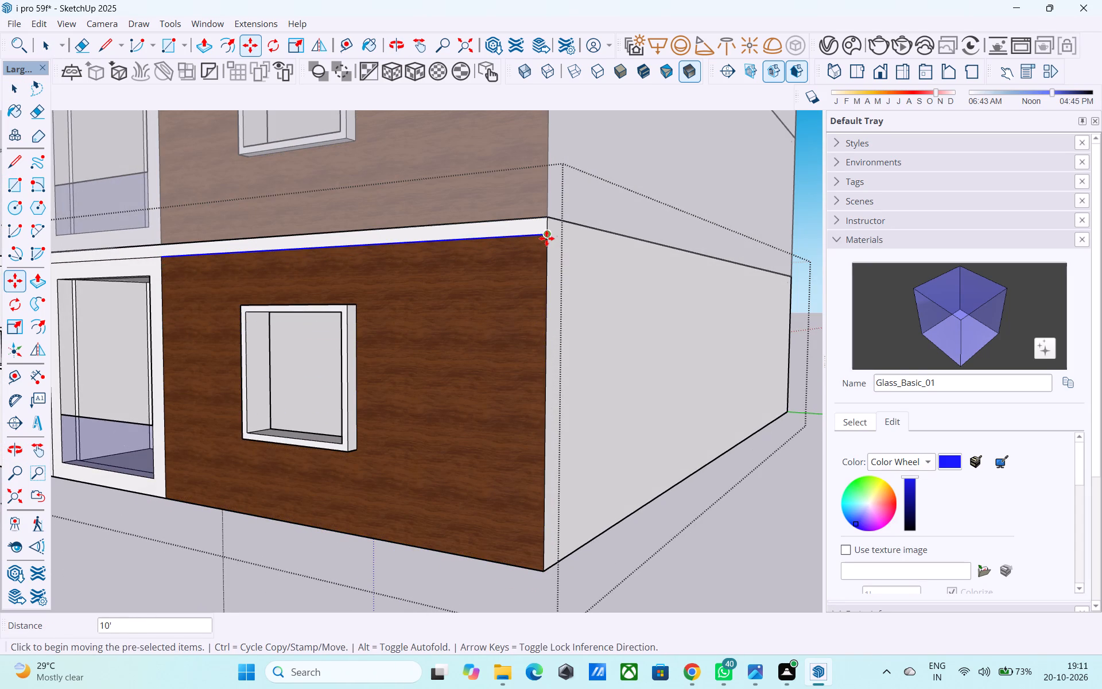
{"action": "type", "text": "/10"}
{"action": "key", "text": "Return"}
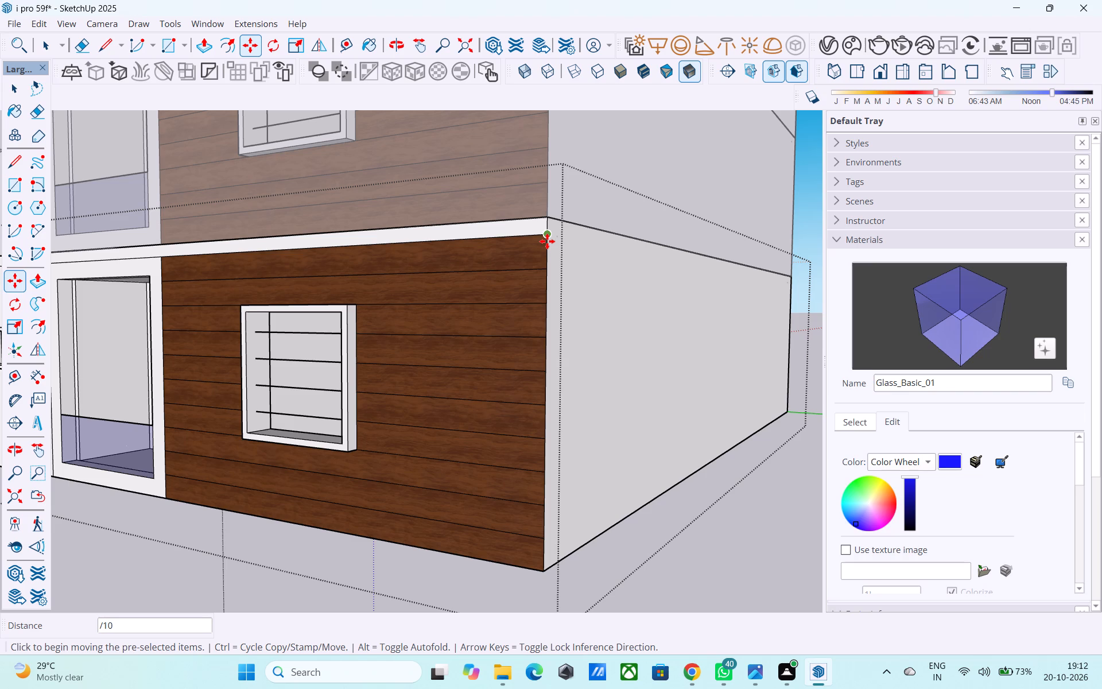
Erase the plank lines that cross the window opening in the ground-floor wood wall.
{"action": "scroll", "coordinate": [530, 260], "scroll_direction": "down", "scroll_amount": 1}
{"action": "middle_click_drag", "start_coordinate": [526, 269], "coordinate": [646, 298]}
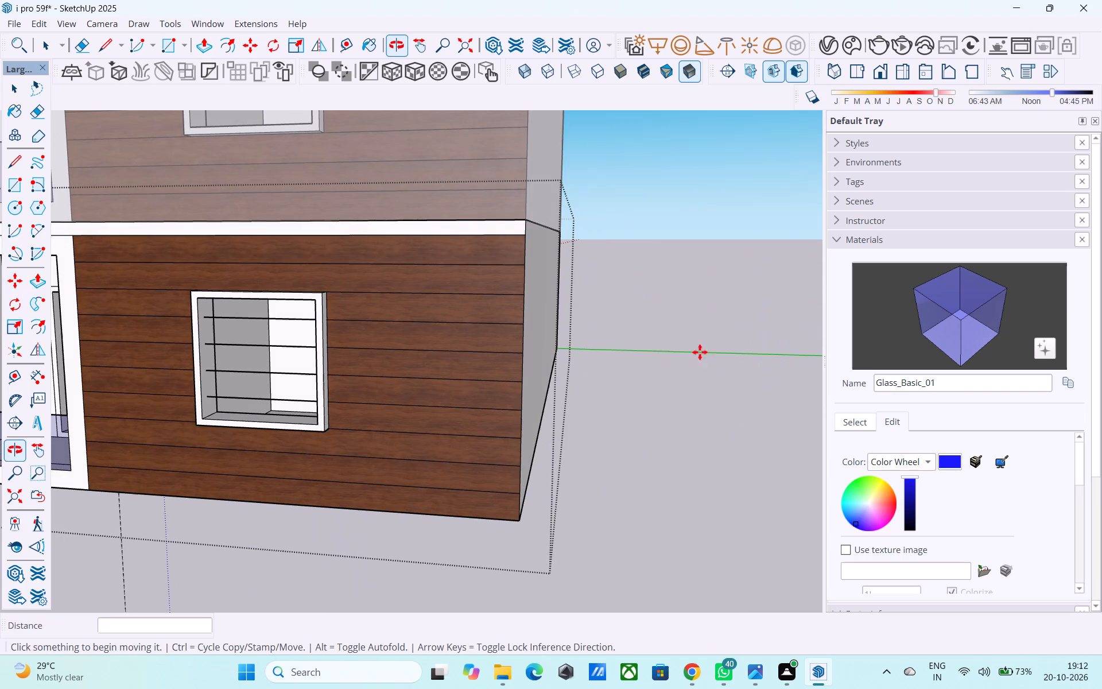
{"action": "left_click", "coordinate": [863, 427]}
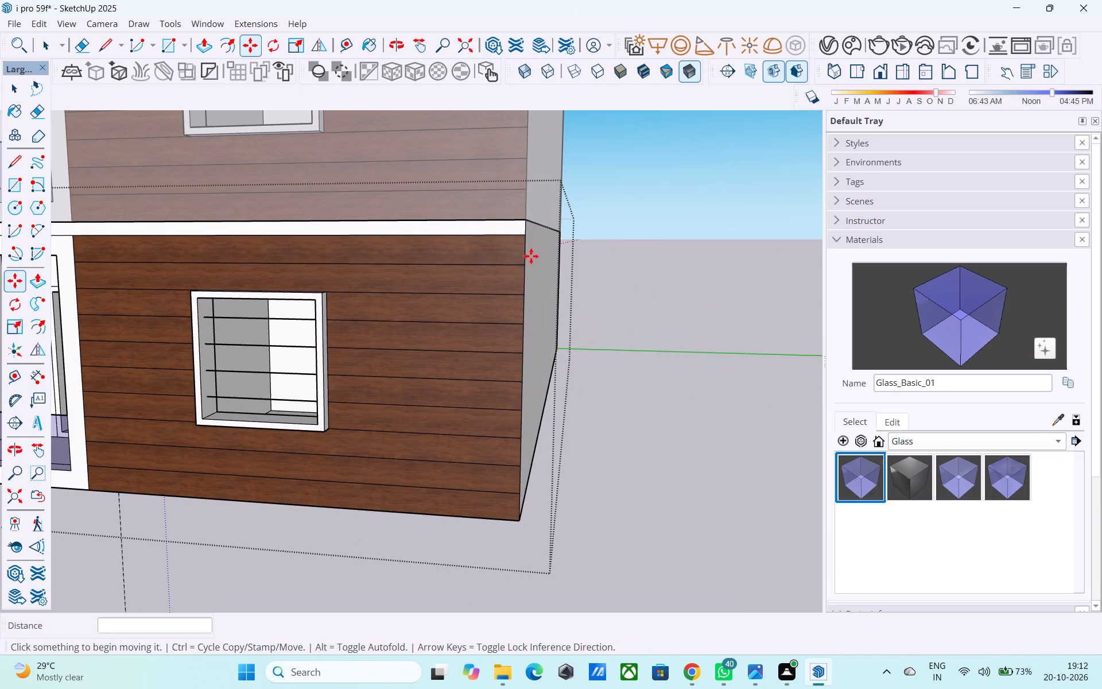
{"action": "scroll", "coordinate": [487, 232], "scroll_direction": "up", "scroll_amount": 4}
{"action": "middle_click_drag", "start_coordinate": [478, 235], "coordinate": [336, 214]}
{"action": "scroll", "coordinate": [414, 311], "scroll_direction": "up", "scroll_amount": 3}
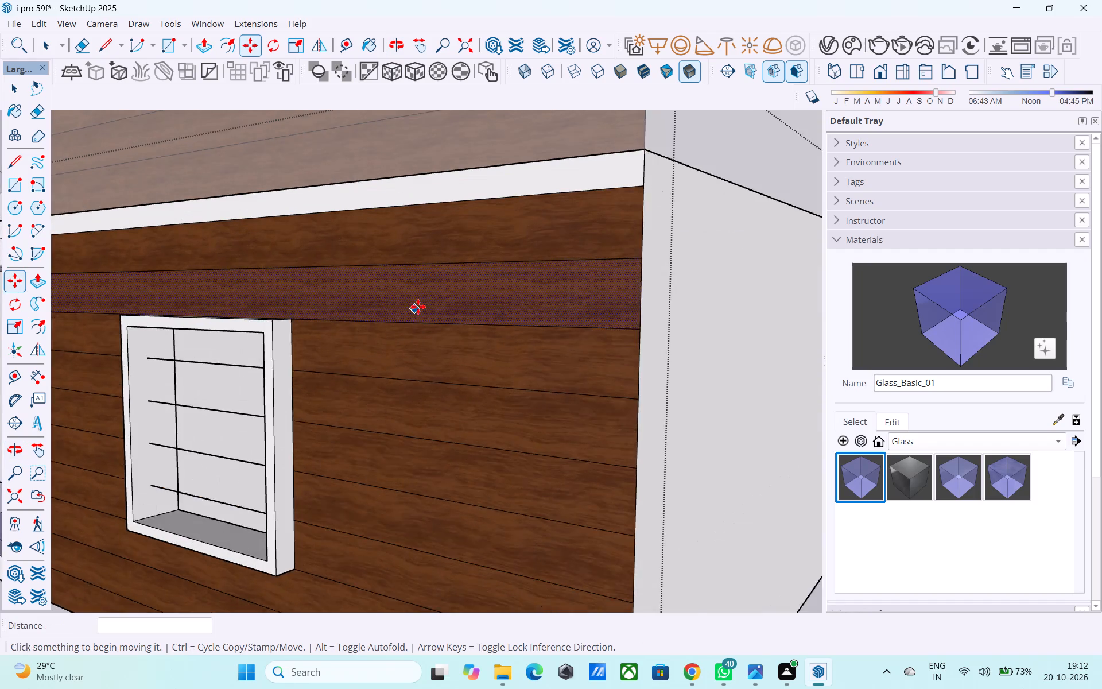
{"action": "scroll", "coordinate": [418, 307], "scroll_direction": "up", "scroll_amount": 3}
{"action": "scroll", "coordinate": [418, 306], "scroll_direction": "down", "scroll_amount": 4}
{"action": "middle_click_drag", "start_coordinate": [417, 306], "coordinate": [530, 304]}
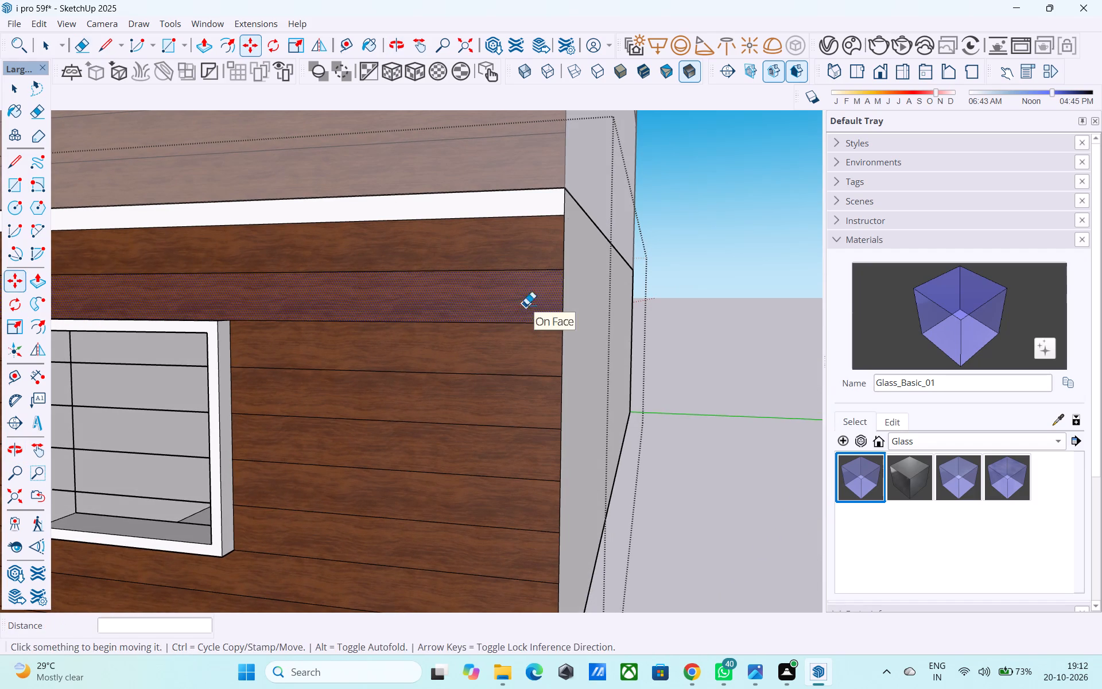
{"action": "key", "text": "e"}
{"action": "scroll", "coordinate": [319, 400], "scroll_direction": "down", "scroll_amount": 2}
{"action": "middle_click_drag", "start_coordinate": [274, 413], "coordinate": [476, 411]}
{"action": "middle_click_drag", "start_coordinate": [420, 424], "coordinate": [421, 416]}
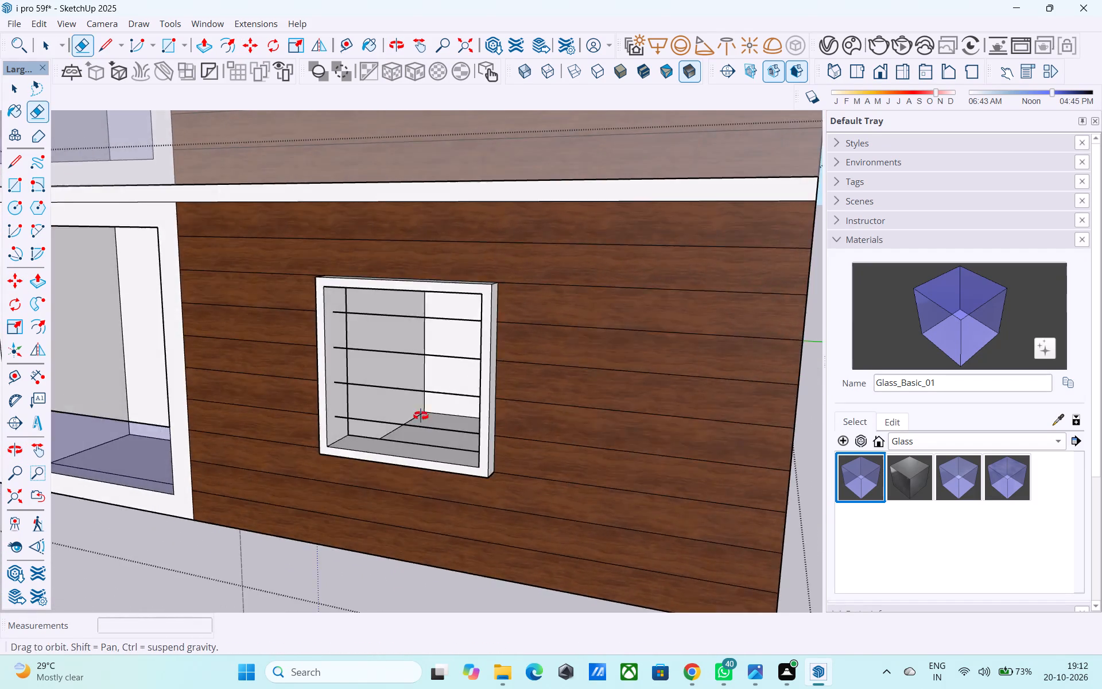
{"action": "middle_click_drag", "start_coordinate": [421, 416], "coordinate": [448, 390]}
{"action": "middle_click_drag", "start_coordinate": [465, 357], "coordinate": [492, 377], "text": "shift"}
{"action": "left_click_drag", "start_coordinate": [465, 345], "coordinate": [471, 298]}
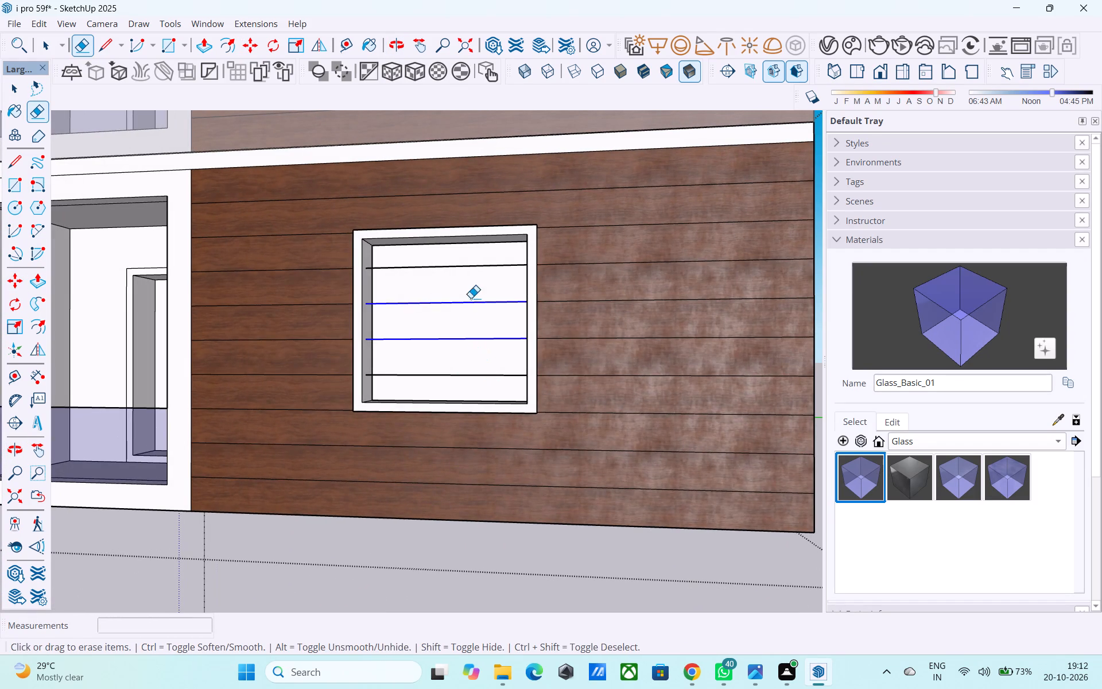
{"action": "left_click_drag", "start_coordinate": [471, 298], "coordinate": [472, 264]}
{"action": "middle_click_drag", "start_coordinate": [463, 302], "coordinate": [453, 328]}
{"action": "middle_click_drag", "start_coordinate": [387, 501], "coordinate": [397, 463]}
{"action": "left_click_drag", "start_coordinate": [447, 330], "coordinate": [454, 303]}
Examine the new doors and plank lines across all floors from the side and the front corner.
{"action": "middle_click_drag", "start_coordinate": [464, 283], "coordinate": [459, 361]}
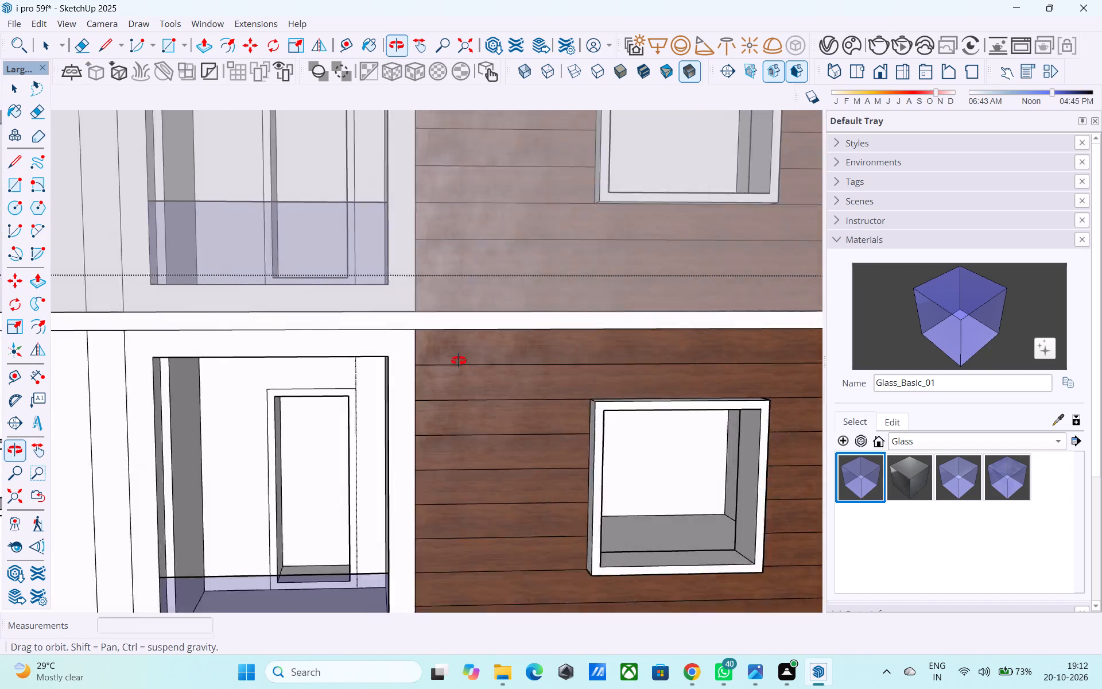
{"action": "middle_click_drag", "start_coordinate": [459, 361], "coordinate": [452, 361]}
{"action": "scroll", "coordinate": [453, 350], "scroll_direction": "down", "scroll_amount": 15}
{"action": "middle_click_drag", "start_coordinate": [455, 357], "coordinate": [472, 491], "text": "shift"}
{"action": "middle_click_drag", "start_coordinate": [467, 311], "coordinate": [451, 540]}
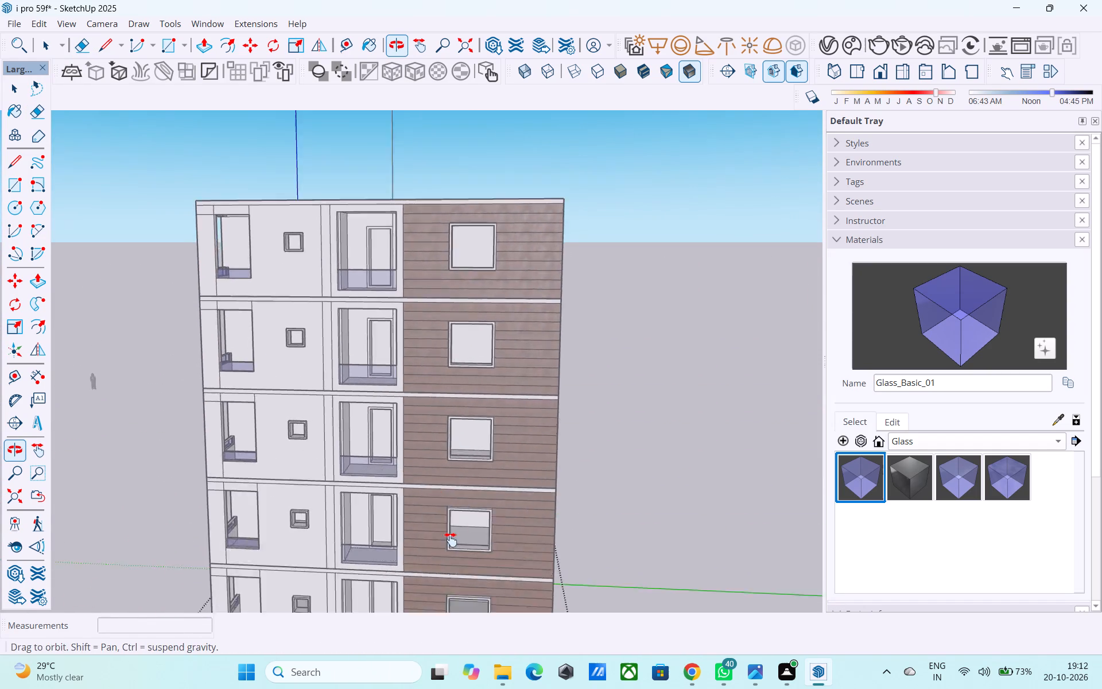
{"action": "middle_click_drag", "start_coordinate": [451, 540], "coordinate": [609, 368]}
{"action": "scroll", "coordinate": [611, 367], "scroll_direction": "down", "scroll_amount": 1}
{"action": "middle_click_drag", "start_coordinate": [579, 384], "coordinate": [755, 378], "text": "shift"}
{"action": "middle_click_drag", "start_coordinate": [715, 394], "coordinate": [686, 467], "text": "shift"}
{"action": "middle_click_drag", "start_coordinate": [572, 467], "coordinate": [665, 425]}
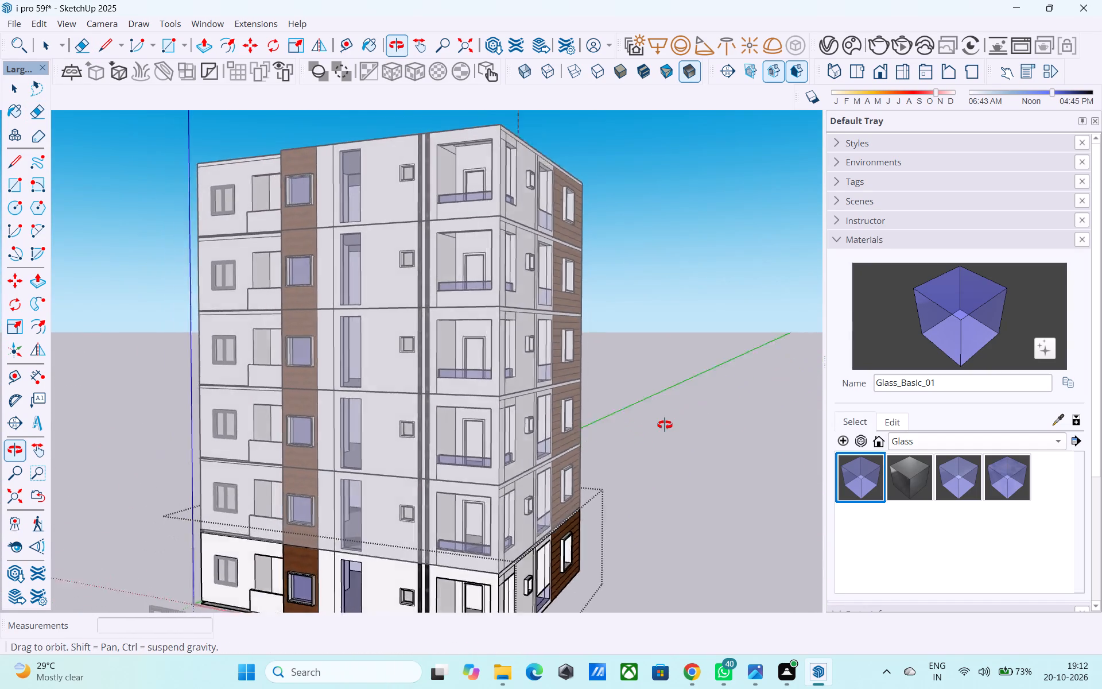
{"action": "middle_click_drag", "start_coordinate": [665, 425], "coordinate": [619, 371]}
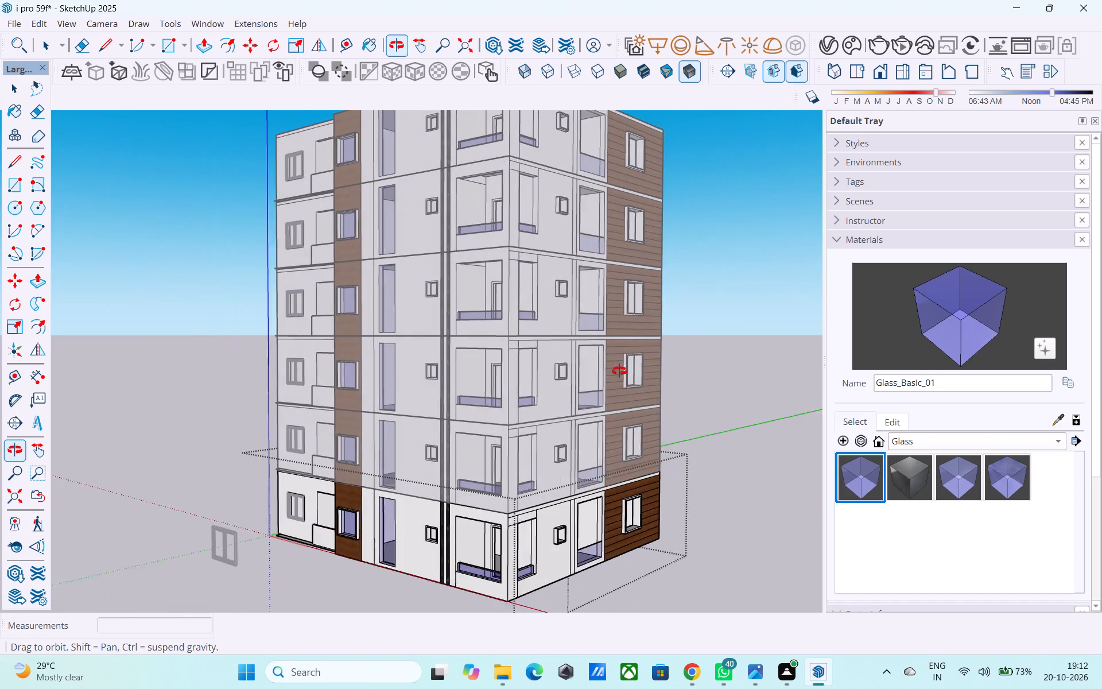
{"action": "middle_click_drag", "start_coordinate": [619, 371], "coordinate": [626, 371]}
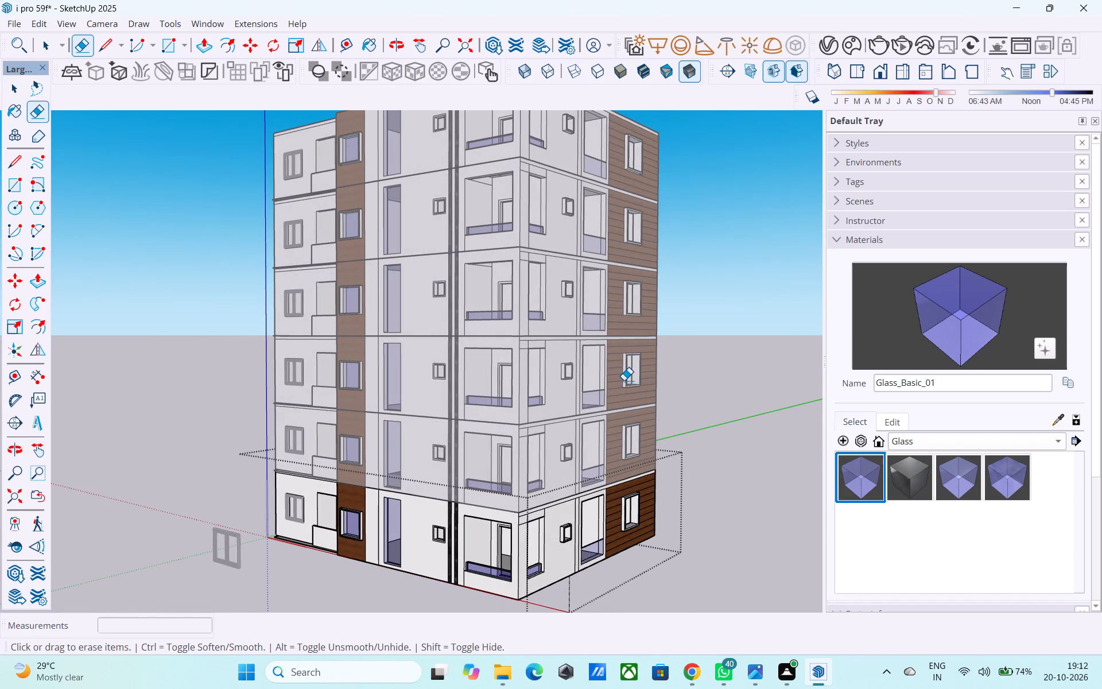
Exit editing of the ground-floor component.
{"action": "key", "text": "space"}
{"action": "scroll", "coordinate": [620, 382], "scroll_direction": "down", "scroll_amount": 4}
{"action": "middle_click_drag", "start_coordinate": [619, 386], "coordinate": [634, 429]}
{"action": "left_click", "coordinate": [682, 382]}
{"action": "middle_click_drag", "start_coordinate": [584, 407], "coordinate": [583, 401]}
{"action": "scroll", "coordinate": [588, 401], "scroll_direction": "down", "scroll_amount": 1}
{"action": "left_click", "coordinate": [681, 412]}
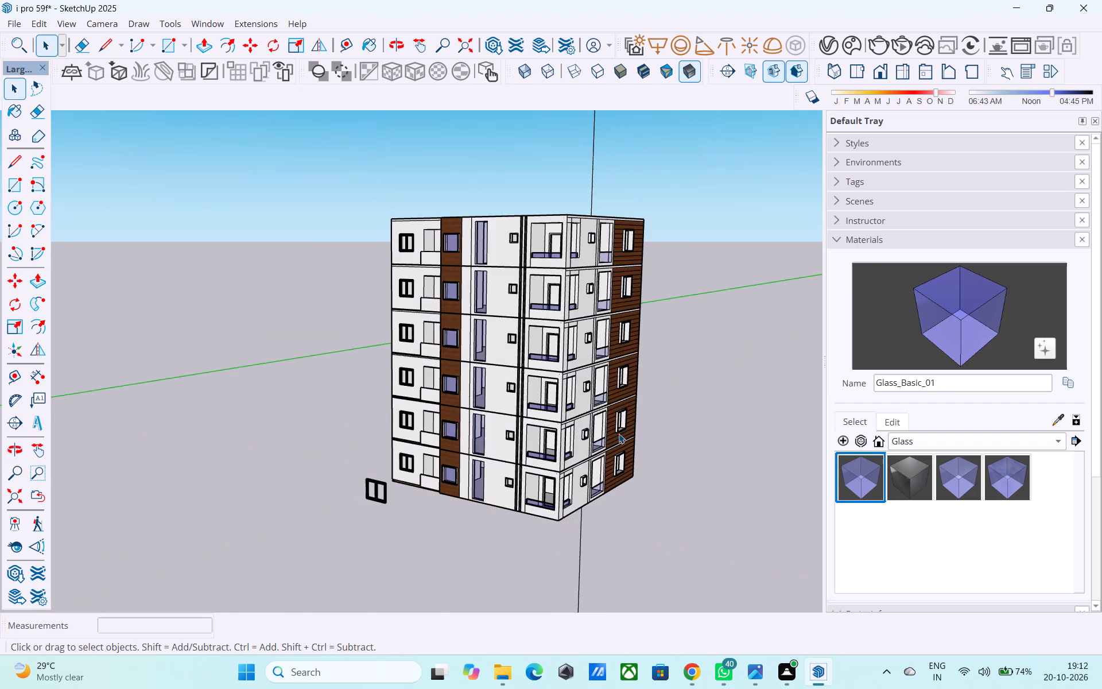
Examine the upper floors and flat roof from the front corner, the blank side and above.
{"action": "middle_click_drag", "start_coordinate": [607, 433], "coordinate": [609, 399]}
{"action": "scroll", "coordinate": [472, 278], "scroll_direction": "up", "scroll_amount": 6}
{"action": "middle_click_drag", "start_coordinate": [467, 282], "coordinate": [448, 305]}
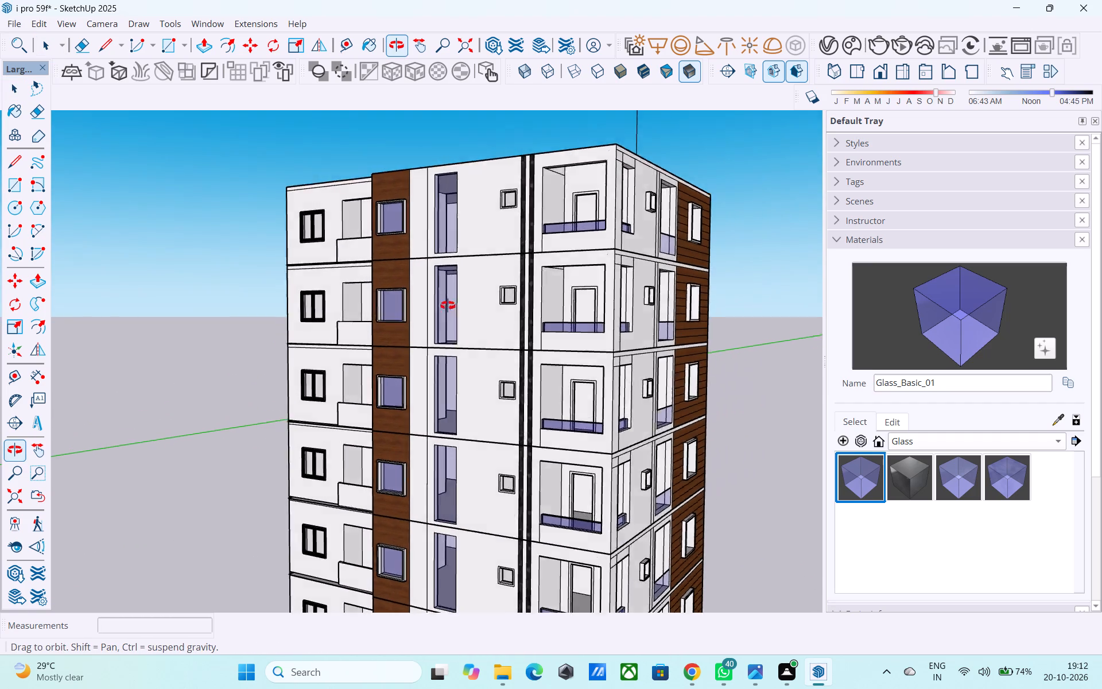
{"action": "middle_click_drag", "start_coordinate": [448, 305], "coordinate": [818, 392]}
{"action": "middle_click_drag", "start_coordinate": [660, 349], "coordinate": [771, 381], "text": "shift"}
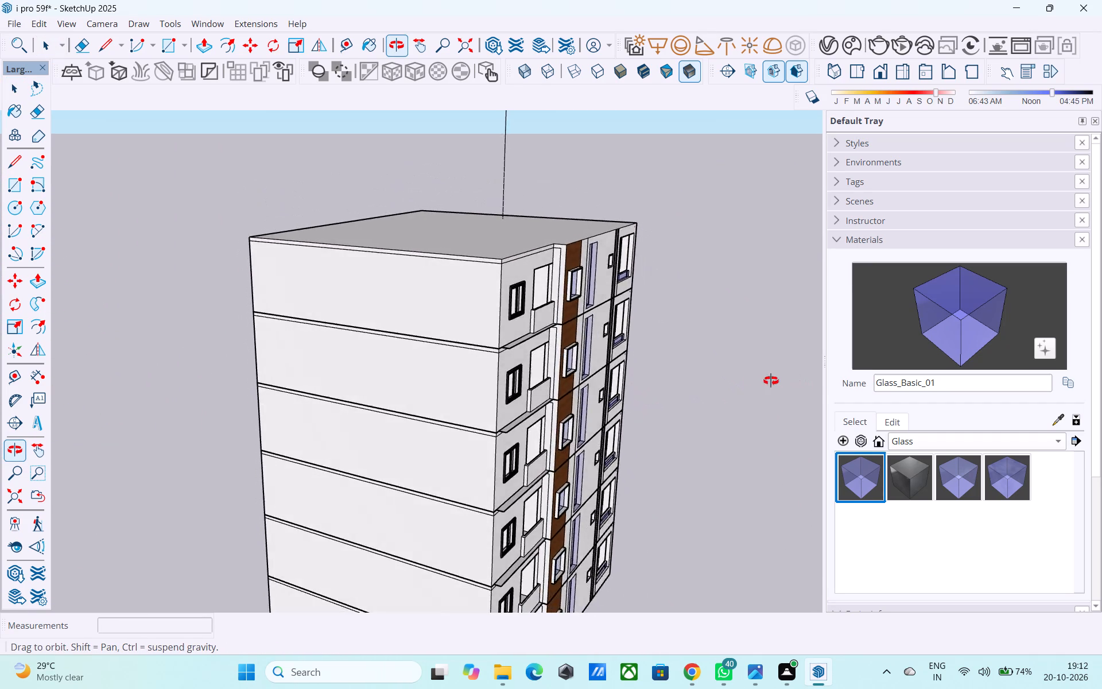
{"action": "middle_click_drag", "start_coordinate": [771, 381], "coordinate": [732, 378], "text": "shift"}
{"action": "scroll", "coordinate": [538, 298], "scroll_direction": "up", "scroll_amount": 8}
{"action": "middle_click_drag", "start_coordinate": [543, 304], "coordinate": [243, 361], "text": "shift"}
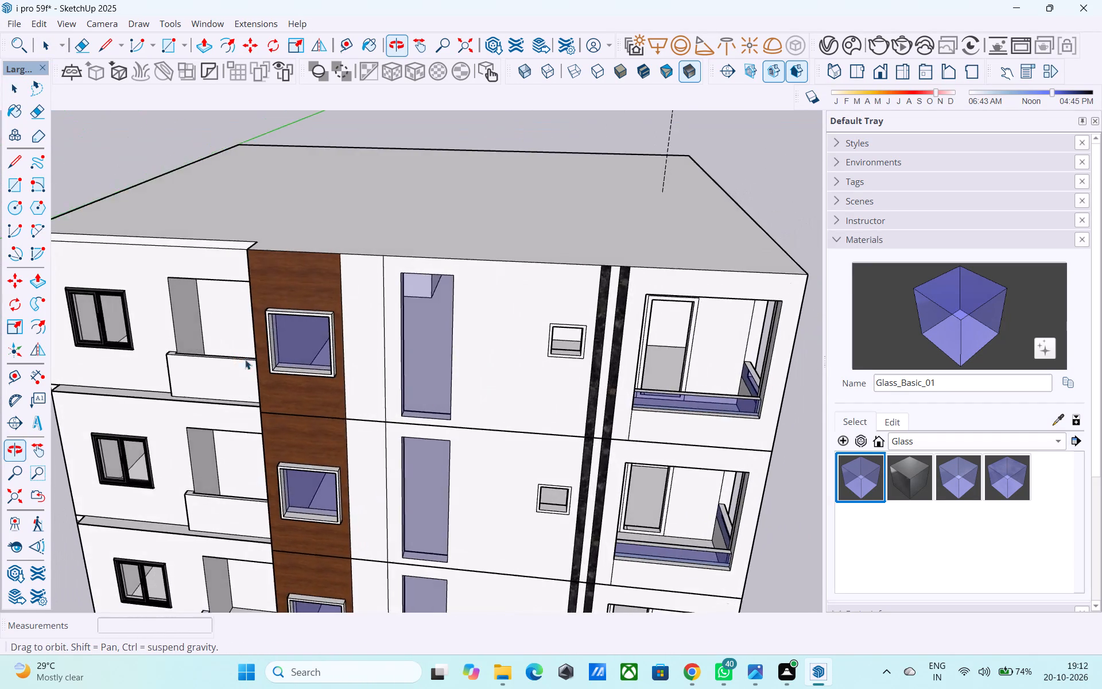
Open the ground-floor component and push/pull its front wood-clad wall face outward by 1'.
{"action": "scroll", "coordinate": [306, 274], "scroll_direction": "up", "scroll_amount": 6}
{"action": "middle_click_drag", "start_coordinate": [339, 289], "coordinate": [410, 265], "text": "shift"}
{"action": "left_click", "coordinate": [394, 269]}
{"action": "middle_click_drag", "start_coordinate": [393, 270], "coordinate": [431, 239]}
{"action": "scroll", "coordinate": [430, 230], "scroll_direction": "down", "scroll_amount": 17}
{"action": "scroll", "coordinate": [462, 601], "scroll_direction": "up", "scroll_amount": 9}
{"action": "double_click", "coordinate": [348, 516]}
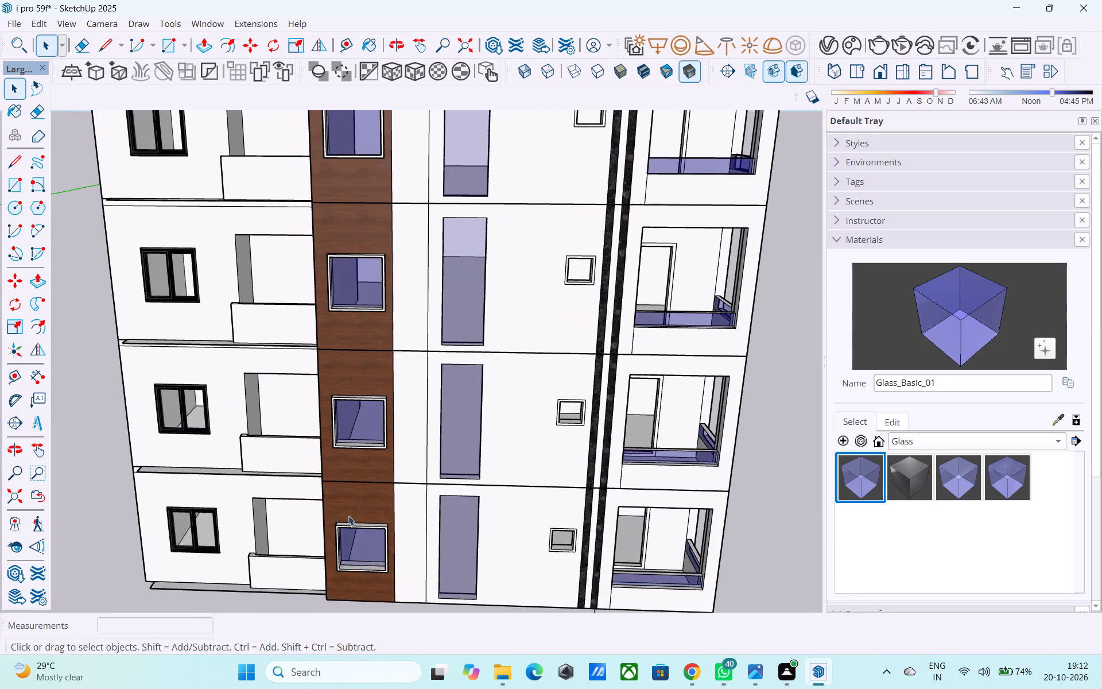
{"action": "scroll", "coordinate": [346, 514], "scroll_direction": "up", "scroll_amount": 4}
{"action": "left_click", "coordinate": [346, 511]}
{"action": "double_click", "coordinate": [350, 498]}
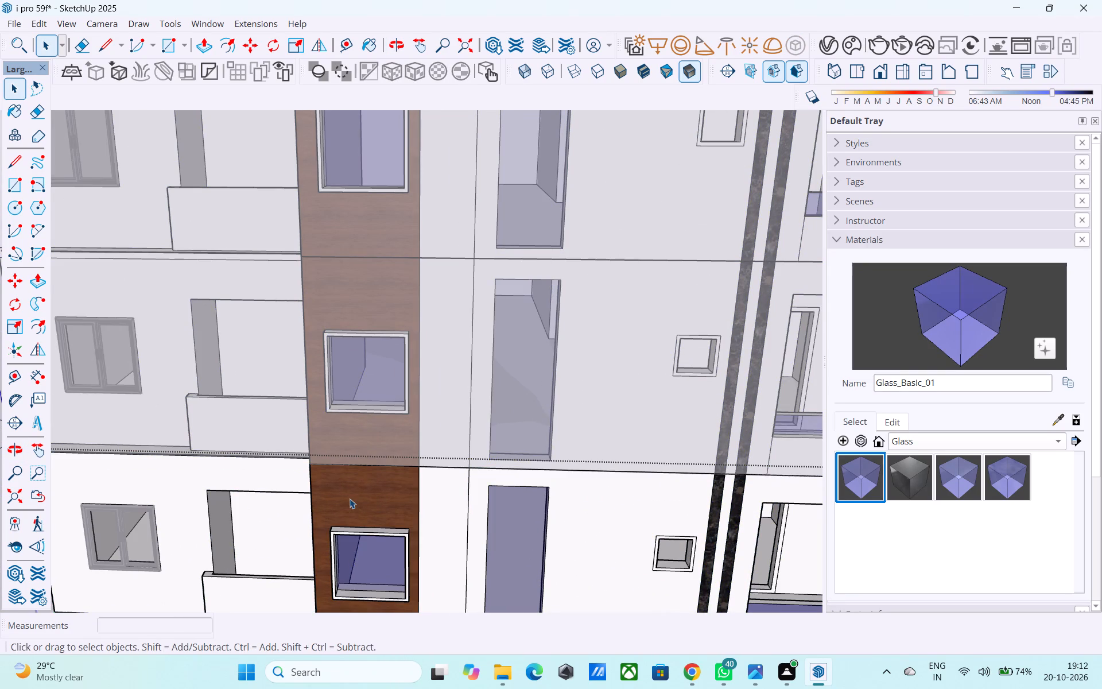
{"action": "left_click", "coordinate": [352, 508]}
{"action": "middle_click_drag", "start_coordinate": [352, 508], "coordinate": [394, 446]}
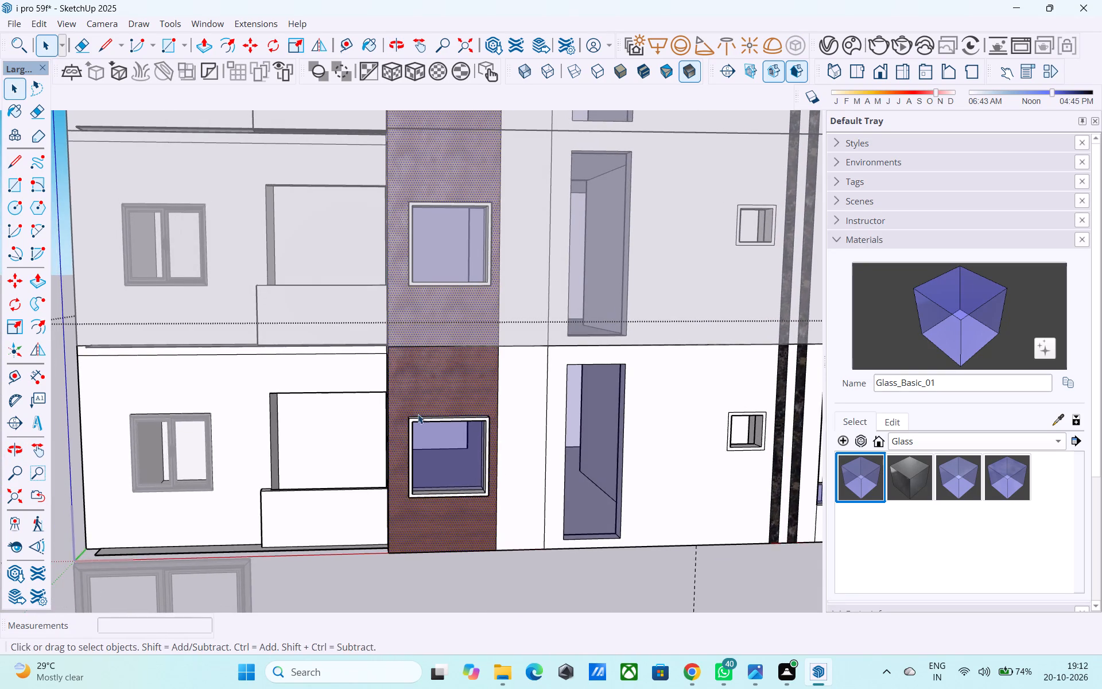
{"action": "scroll", "coordinate": [420, 409], "scroll_direction": "up", "scroll_amount": 4}
{"action": "key", "text": "p"}
{"action": "left_click", "coordinate": [420, 406]}
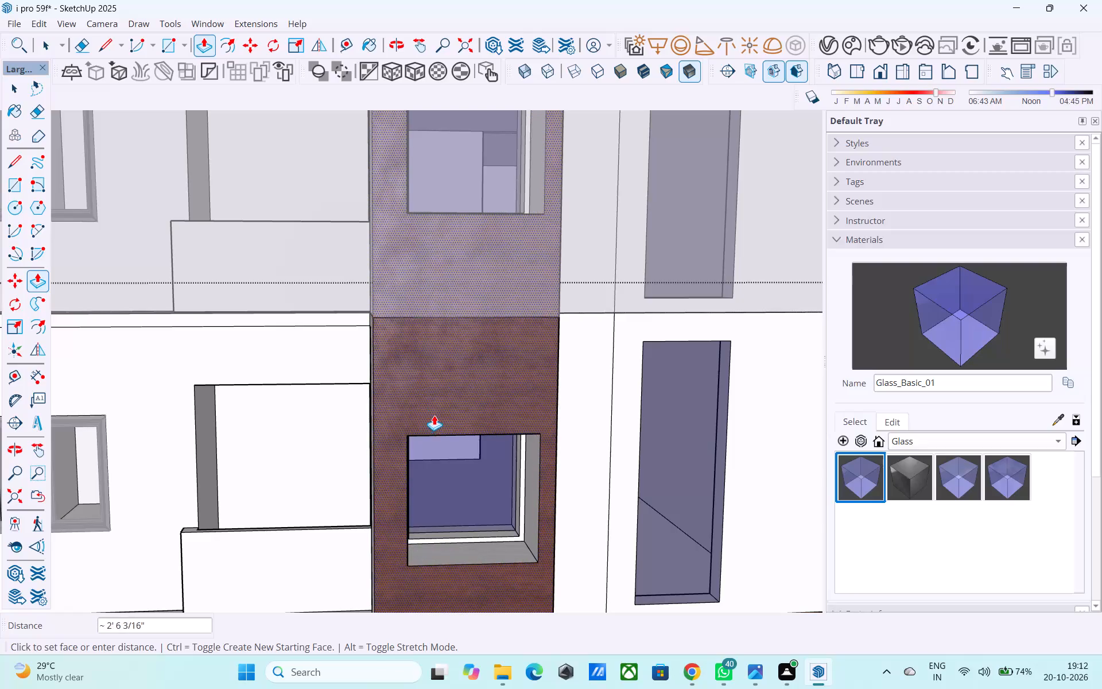
{"action": "middle_click_drag", "start_coordinate": [434, 414], "coordinate": [491, 429]}
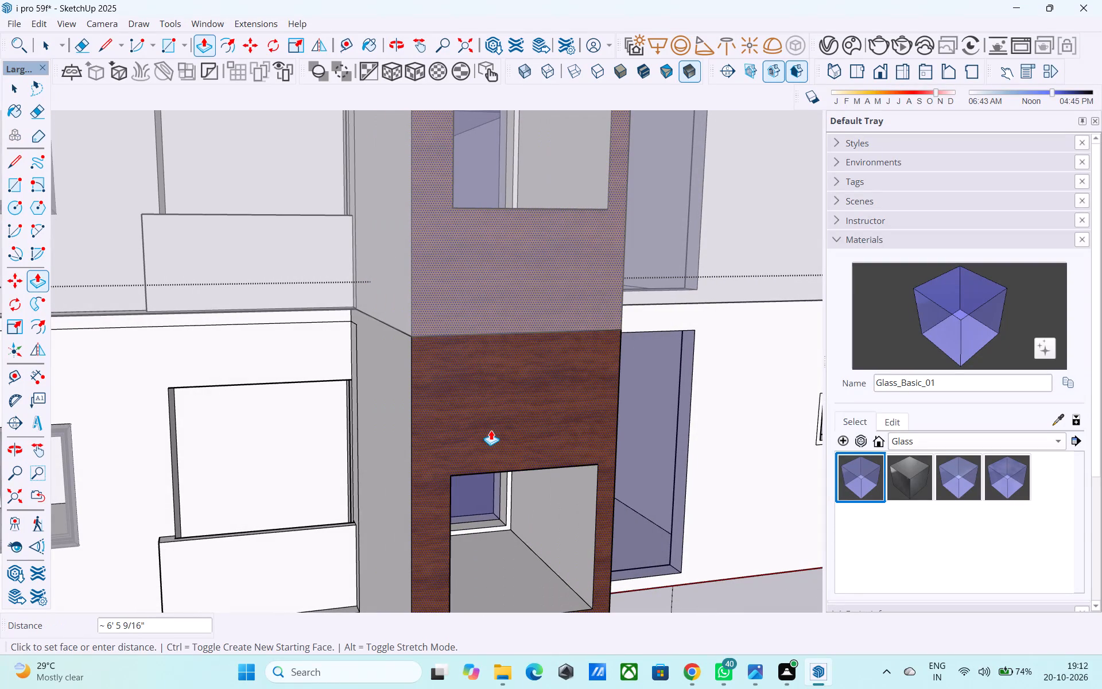
{"action": "type", "text": "1'"}
{"action": "key", "text": "Return"}
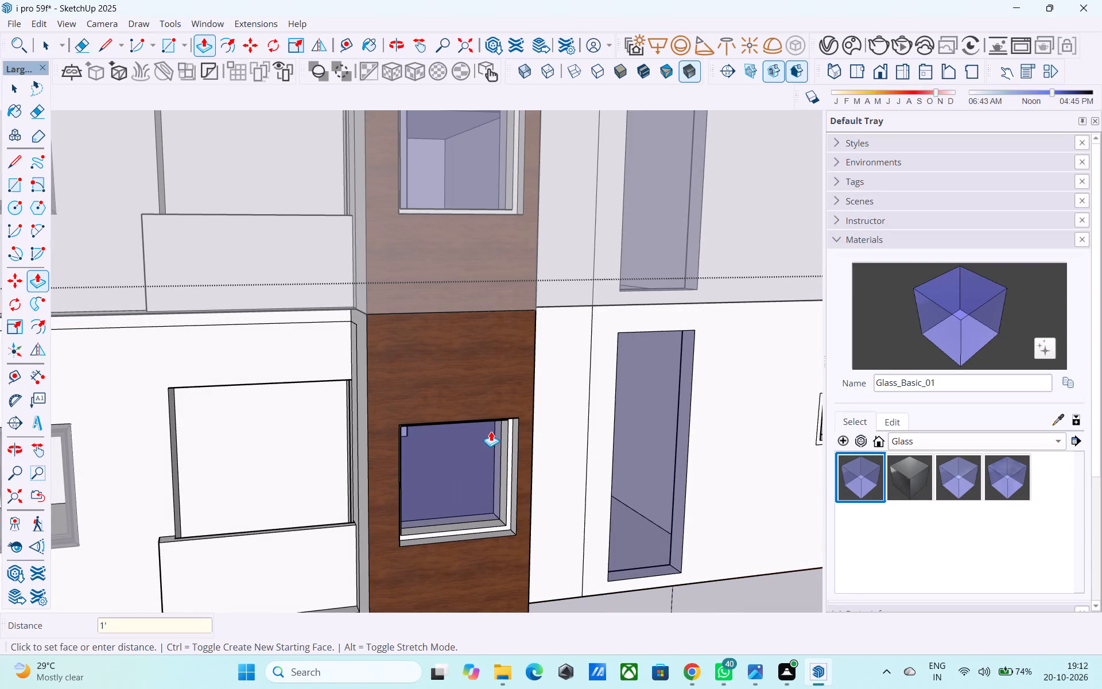
Extrude the narrow white wall strip beside the front wood-clad face by the same 1'.
{"action": "scroll", "coordinate": [491, 431], "scroll_direction": "down", "scroll_amount": 8}
{"action": "middle_click_drag", "start_coordinate": [511, 459], "coordinate": [241, 502]}
{"action": "scroll", "coordinate": [360, 434], "scroll_direction": "up", "scroll_amount": 6}
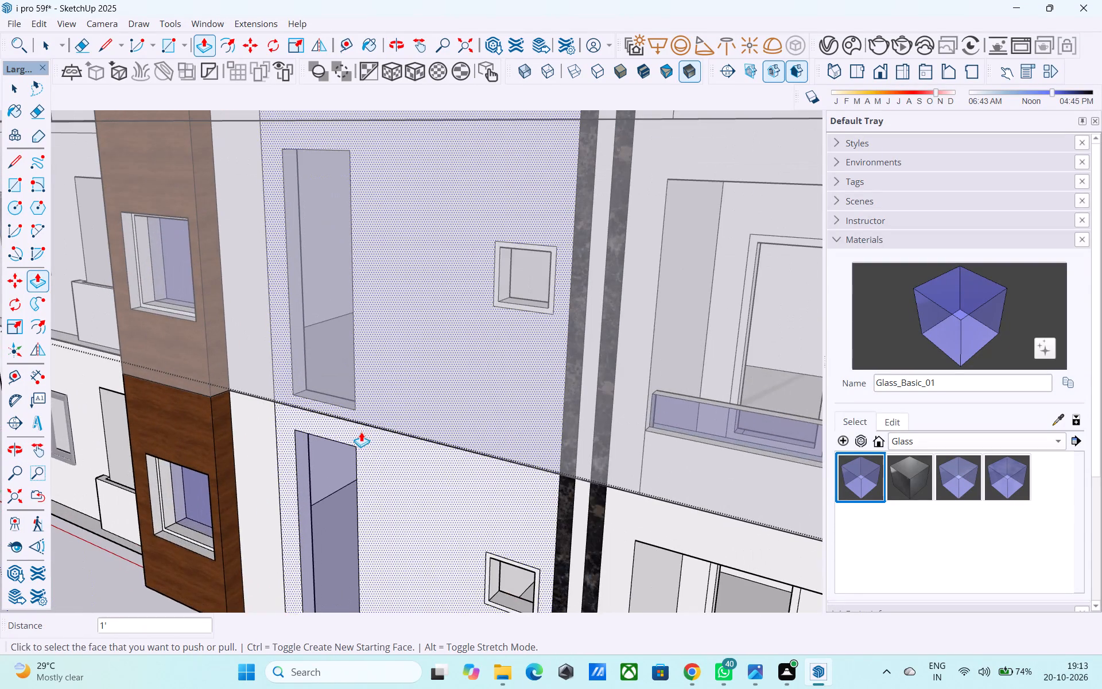
{"action": "scroll", "coordinate": [349, 431], "scroll_direction": "down", "scroll_amount": 2}
{"action": "middle_click_drag", "start_coordinate": [329, 425], "coordinate": [433, 402]}
{"action": "scroll", "coordinate": [359, 443], "scroll_direction": "up", "scroll_amount": 4}
{"action": "double_click", "coordinate": [359, 442]}
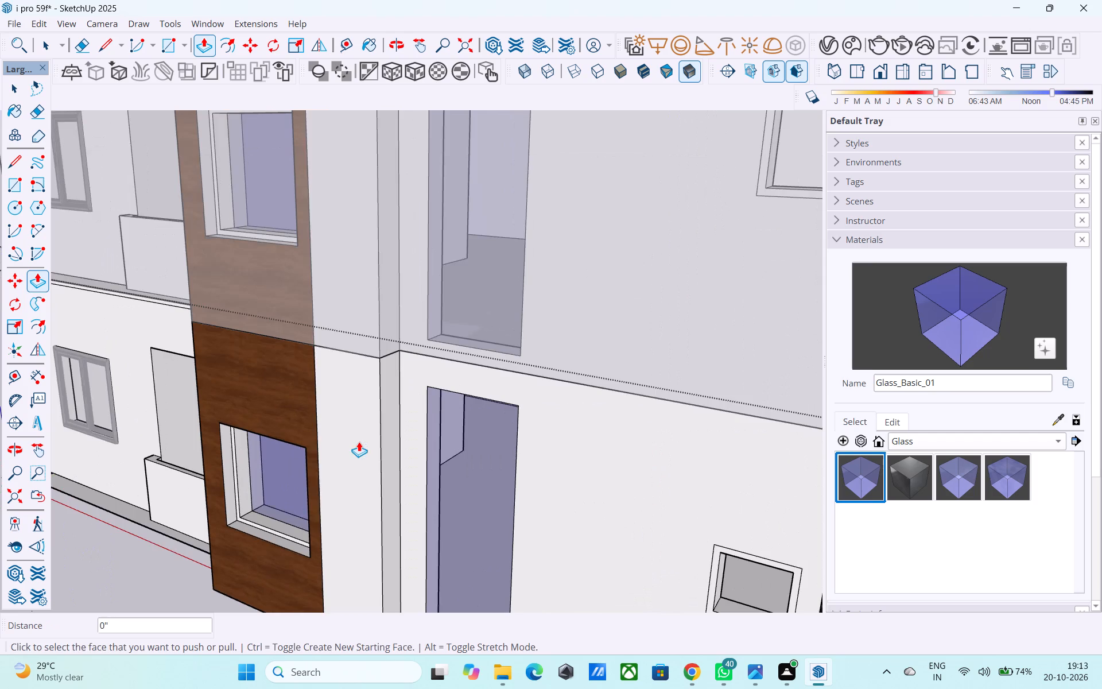
Erase the leftover line segments near the top of the ground-floor projection's side face, beside the balcony opening.
{"action": "scroll", "coordinate": [359, 443], "scroll_direction": "down", "scroll_amount": 16}
{"action": "middle_click_drag", "start_coordinate": [400, 466], "coordinate": [351, 458]}
{"action": "middle_click_drag", "start_coordinate": [340, 446], "coordinate": [406, 528]}
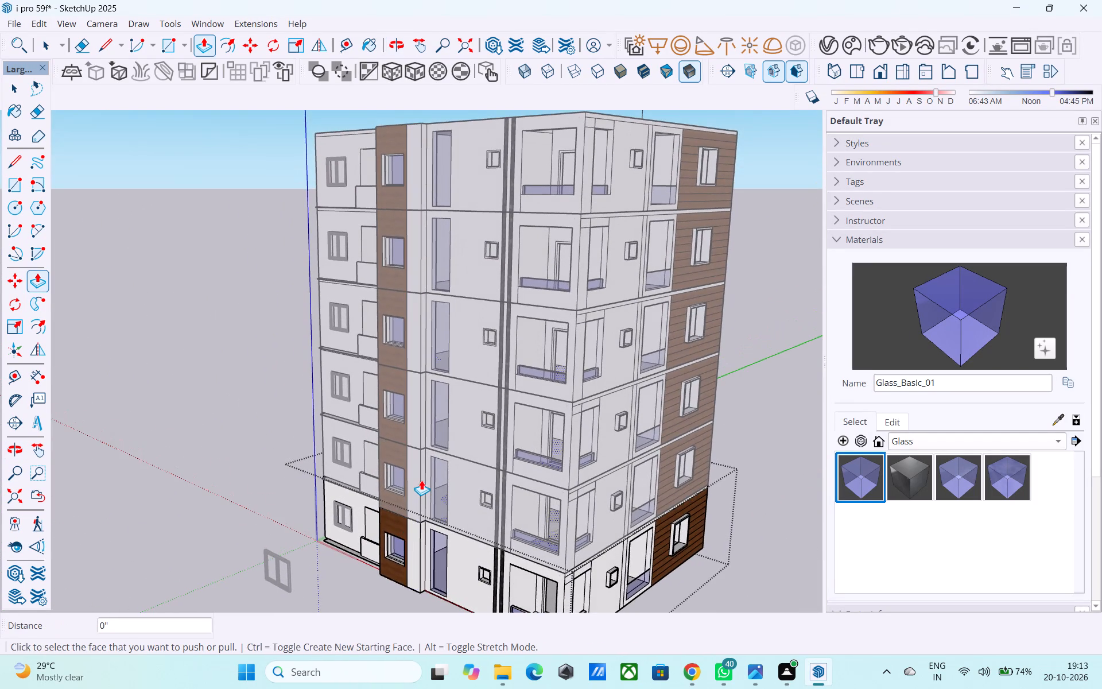
{"action": "scroll", "coordinate": [464, 478], "scroll_direction": "up", "scroll_amount": 1}
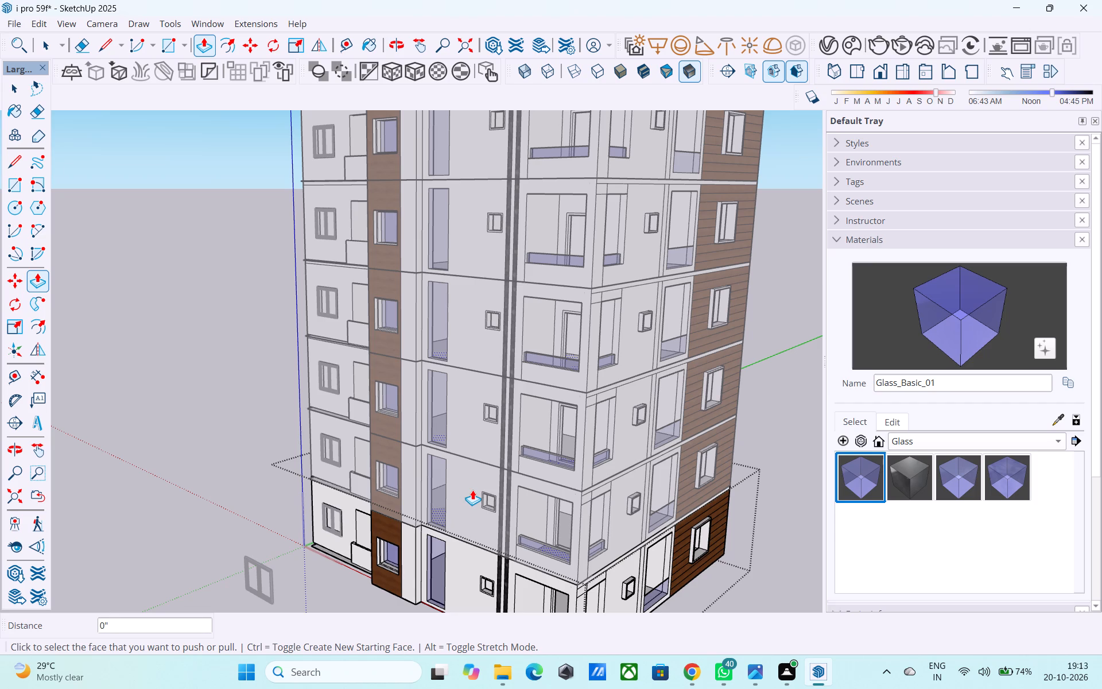
{"action": "middle_click_drag", "start_coordinate": [472, 490], "coordinate": [880, 452]}
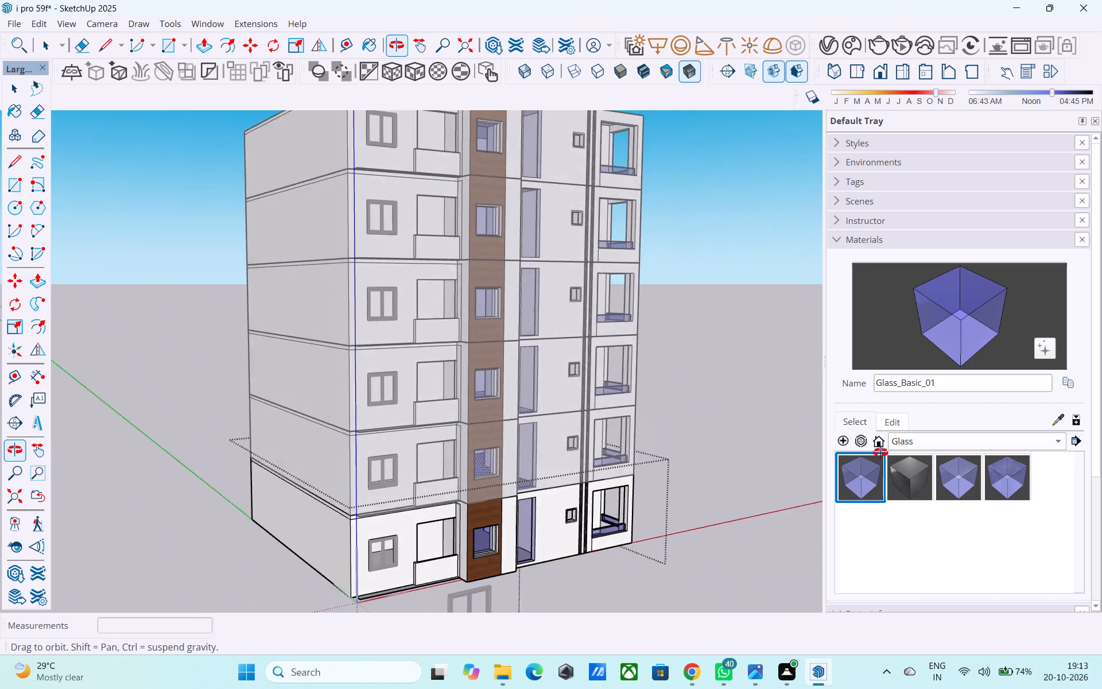
{"action": "middle_click_drag", "start_coordinate": [880, 452], "coordinate": [850, 429]}
{"action": "middle_click_drag", "start_coordinate": [560, 433], "coordinate": [740, 434]}
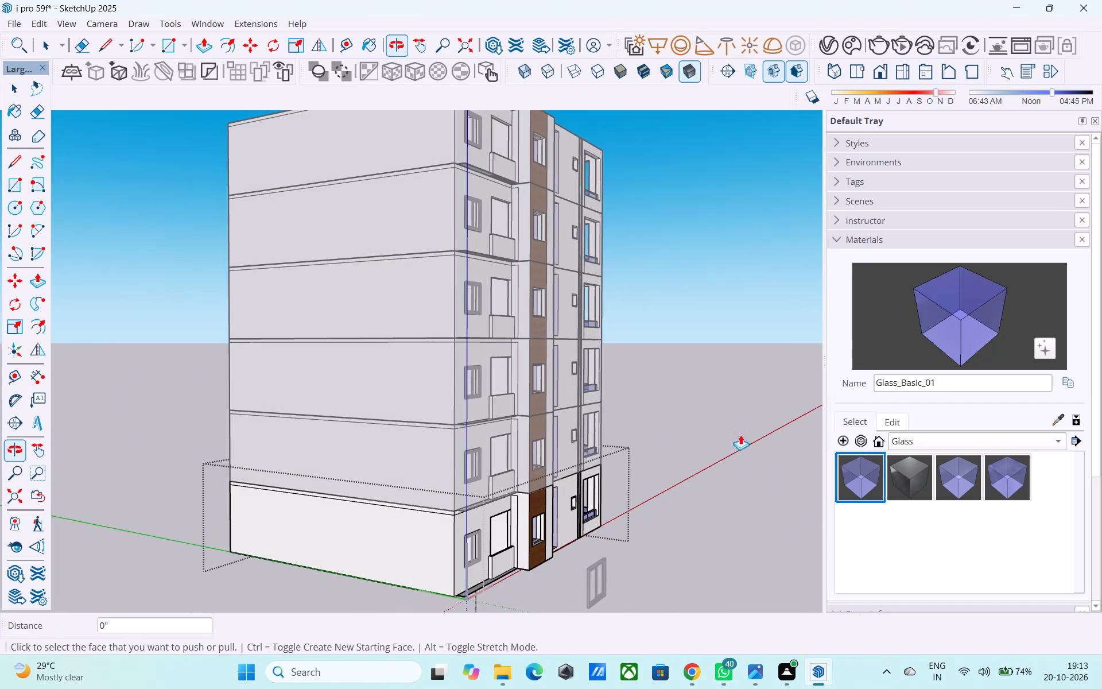
{"action": "key", "text": "space"}
{"action": "key", "text": "space"}
{"action": "key", "text": "e"}
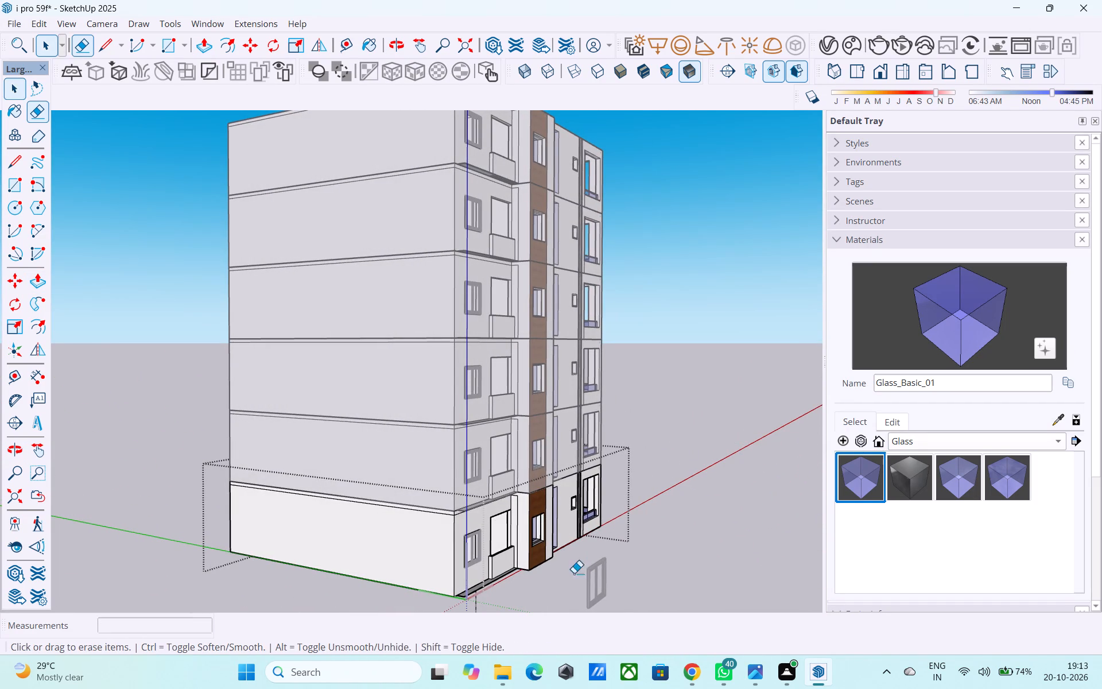
{"action": "scroll", "coordinate": [518, 496], "scroll_direction": "up", "scroll_amount": 15}
{"action": "middle_click_drag", "start_coordinate": [514, 557], "coordinate": [484, 508]}
{"action": "scroll", "coordinate": [494, 503], "scroll_direction": "down", "scroll_amount": 6}
{"action": "scroll", "coordinate": [522, 543], "scroll_direction": "up", "scroll_amount": 6}
{"action": "left_click_drag", "start_coordinate": [502, 501], "coordinate": [491, 501]}
{"action": "left_click_drag", "start_coordinate": [481, 478], "coordinate": [484, 475]}
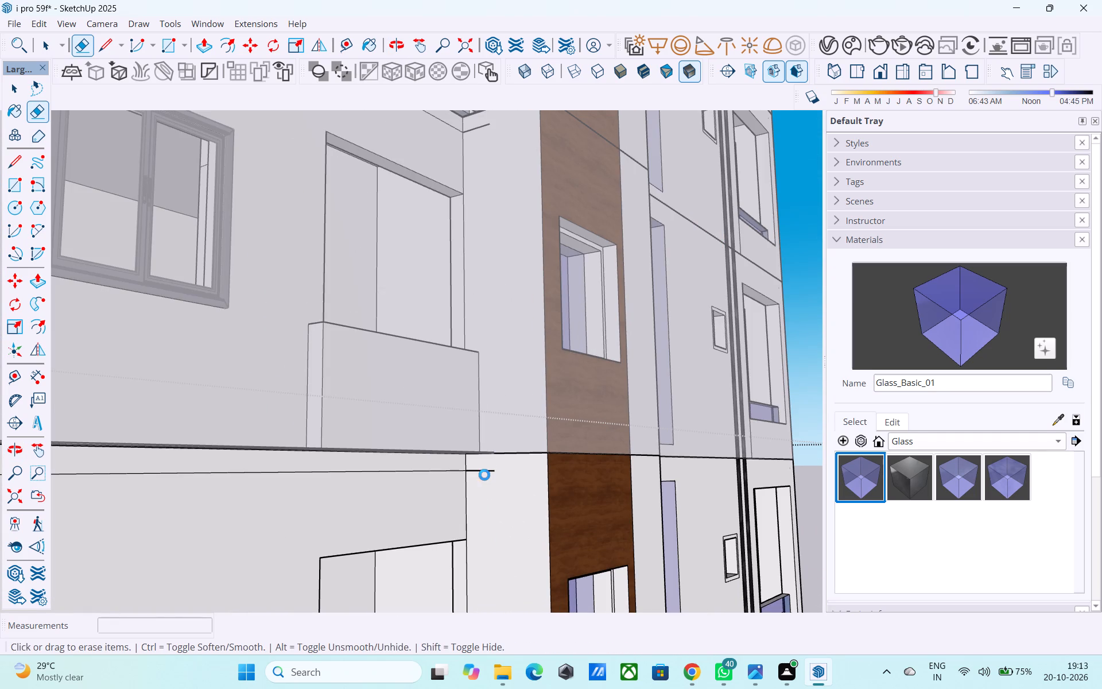
{"action": "left_click_drag", "start_coordinate": [484, 475], "coordinate": [487, 469]}
Examine the projecting wood bay and the facades on all floors from the front, the blank side and the corners.
{"action": "scroll", "coordinate": [486, 478], "scroll_direction": "down", "scroll_amount": 16}
{"action": "middle_click_drag", "start_coordinate": [488, 566], "coordinate": [364, 591]}
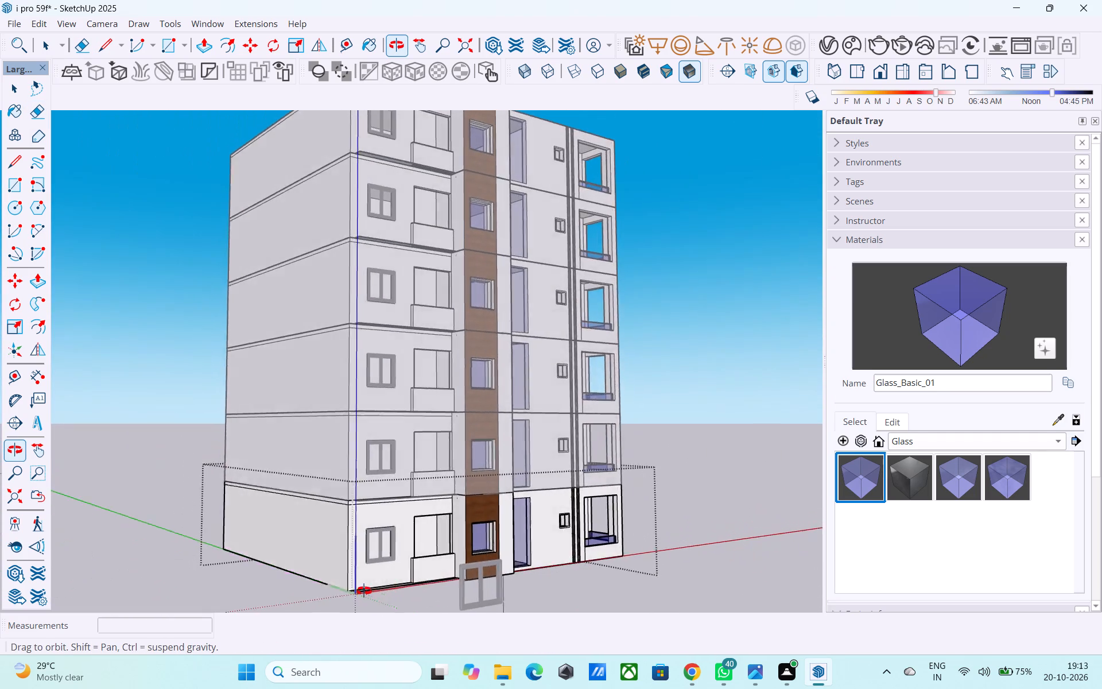
{"action": "middle_click_drag", "start_coordinate": [364, 591], "coordinate": [327, 606]}
{"action": "scroll", "coordinate": [377, 496], "scroll_direction": "up", "scroll_amount": 3}
{"action": "scroll", "coordinate": [382, 475], "scroll_direction": "down", "scroll_amount": 4}
{"action": "middle_click_drag", "start_coordinate": [383, 483], "coordinate": [279, 500]}
{"action": "middle_click_drag", "start_coordinate": [445, 506], "coordinate": [376, 518]}
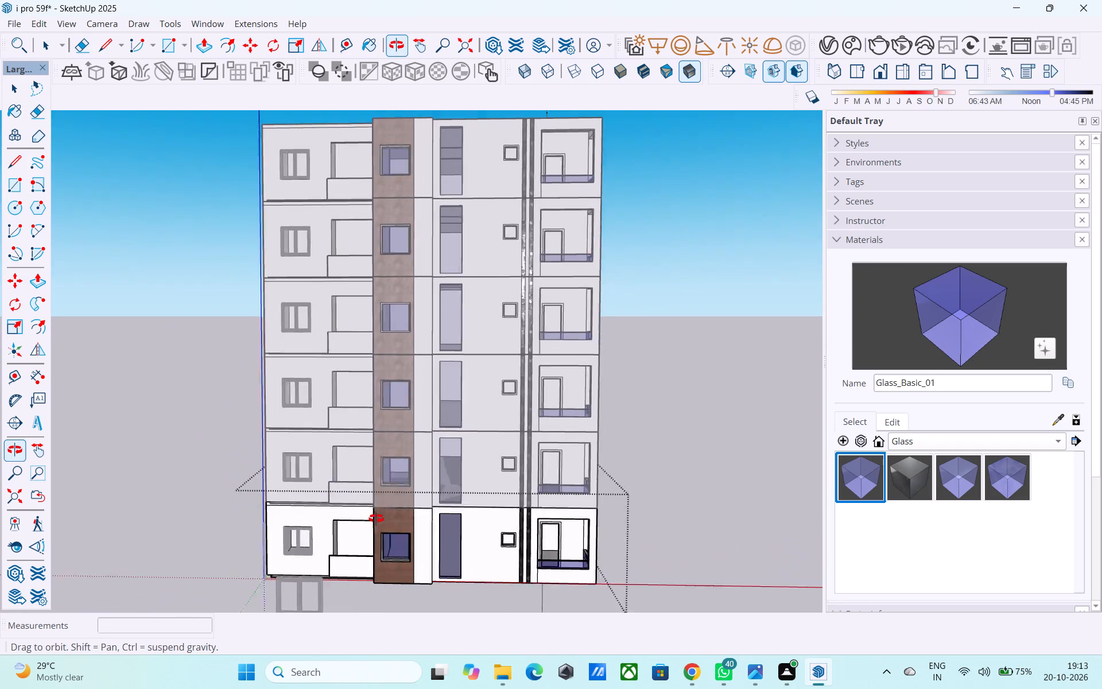
{"action": "middle_click_drag", "start_coordinate": [376, 518], "coordinate": [433, 462]}
{"action": "scroll", "coordinate": [410, 493], "scroll_direction": "up", "scroll_amount": 7}
{"action": "middle_click_drag", "start_coordinate": [498, 409], "coordinate": [474, 438]}
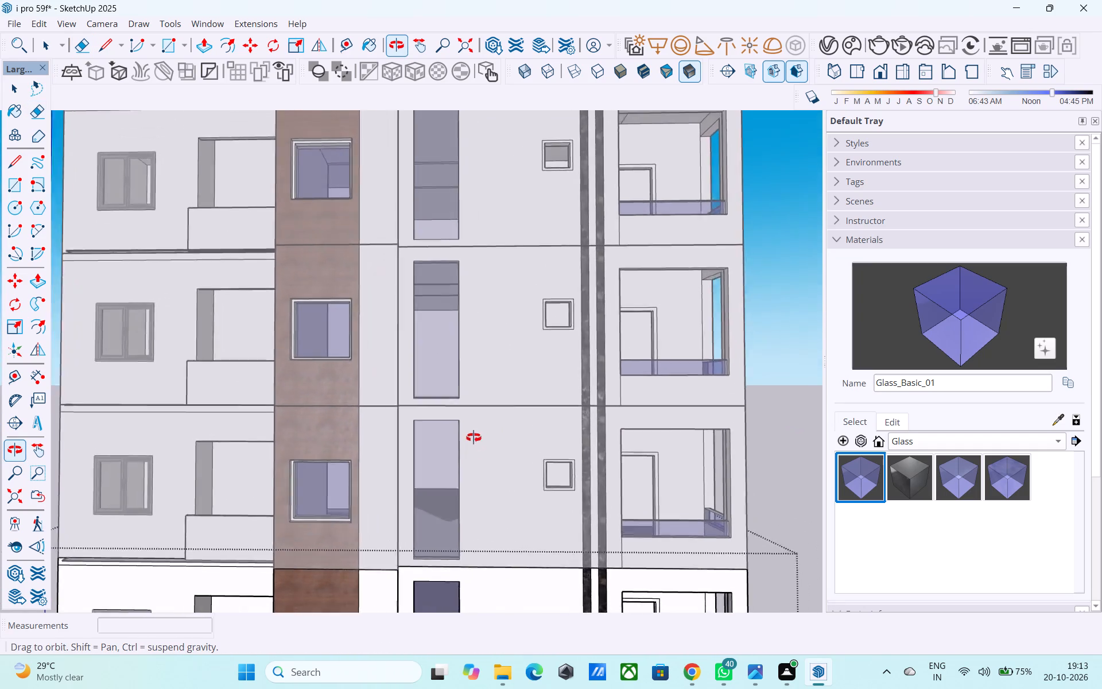
{"action": "middle_click_drag", "start_coordinate": [474, 438], "coordinate": [275, 435]}
{"action": "middle_click_drag", "start_coordinate": [515, 433], "coordinate": [214, 495]}
{"action": "middle_click_drag", "start_coordinate": [533, 463], "coordinate": [226, 481]}
{"action": "middle_click_drag", "start_coordinate": [426, 443], "coordinate": [355, 462]}
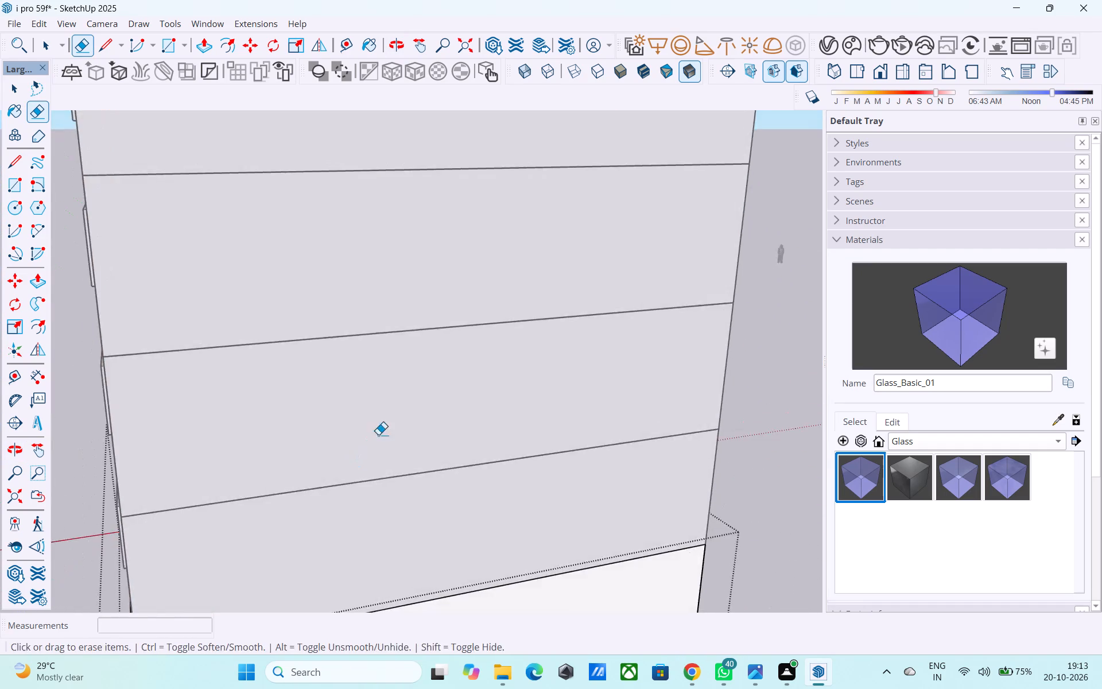
{"action": "scroll", "coordinate": [380, 435], "scroll_direction": "down", "scroll_amount": 5}
{"action": "middle_click_drag", "start_coordinate": [368, 454], "coordinate": [583, 451]}
{"action": "middle_click_drag", "start_coordinate": [400, 482], "coordinate": [752, 411]}
{"action": "middle_click_drag", "start_coordinate": [486, 478], "coordinate": [620, 467]}
{"action": "scroll", "coordinate": [564, 505], "scroll_direction": "down", "scroll_amount": 3}
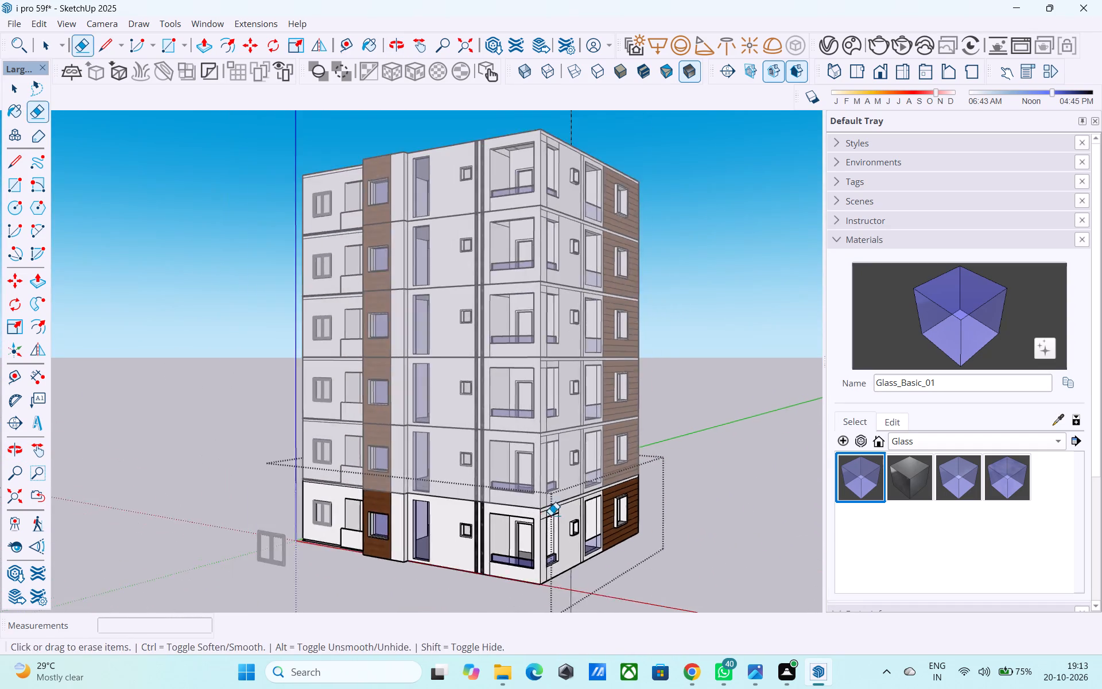
{"action": "middle_click_drag", "start_coordinate": [550, 515], "coordinate": [536, 572]}
{"action": "scroll", "coordinate": [536, 570], "scroll_direction": "down", "scroll_amount": 1}
{"action": "scroll", "coordinate": [469, 563], "scroll_direction": "down", "scroll_amount": 3}
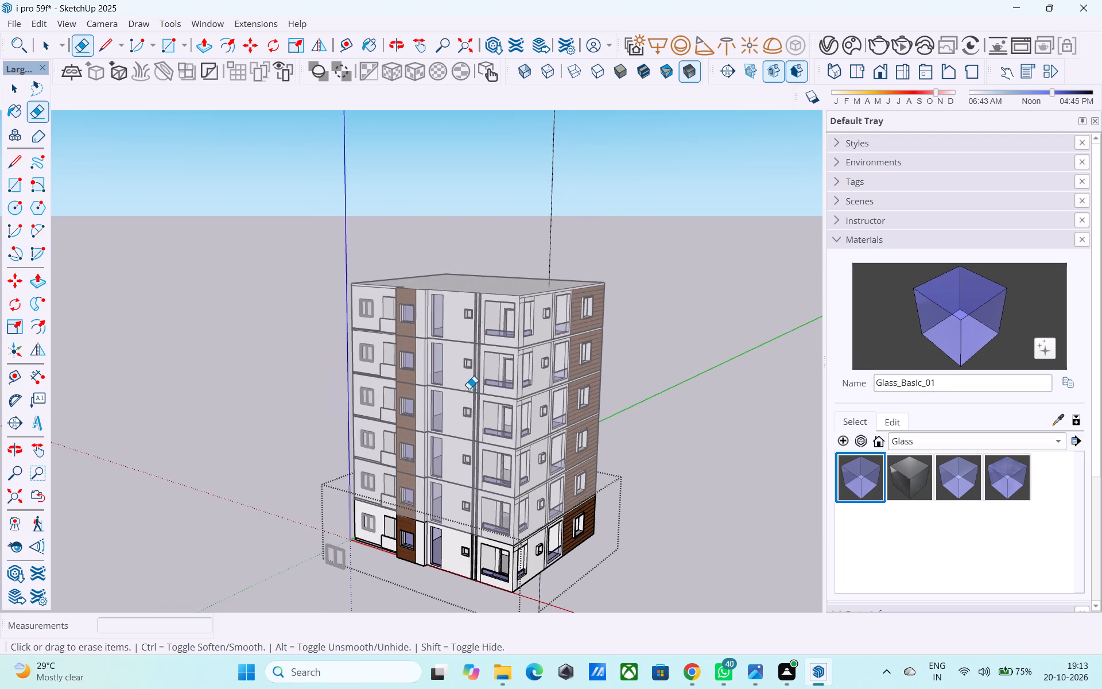
{"action": "scroll", "coordinate": [464, 246], "scroll_direction": "up", "scroll_amount": 4}
{"action": "middle_click_drag", "start_coordinate": [476, 262], "coordinate": [497, 216]}
{"action": "middle_click_drag", "start_coordinate": [424, 303], "coordinate": [585, 270]}
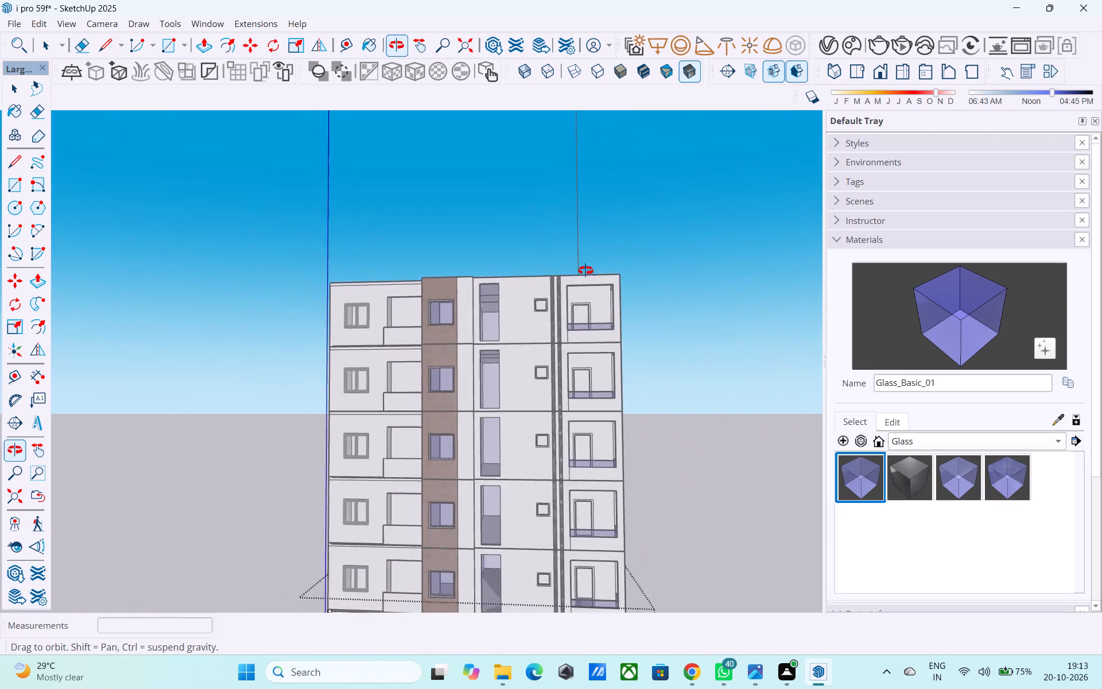
{"action": "middle_click_drag", "start_coordinate": [585, 270], "coordinate": [759, 272]}
{"action": "scroll", "coordinate": [607, 269], "scroll_direction": "down", "scroll_amount": 2}
{"action": "middle_click_drag", "start_coordinate": [590, 275], "coordinate": [387, 225]}
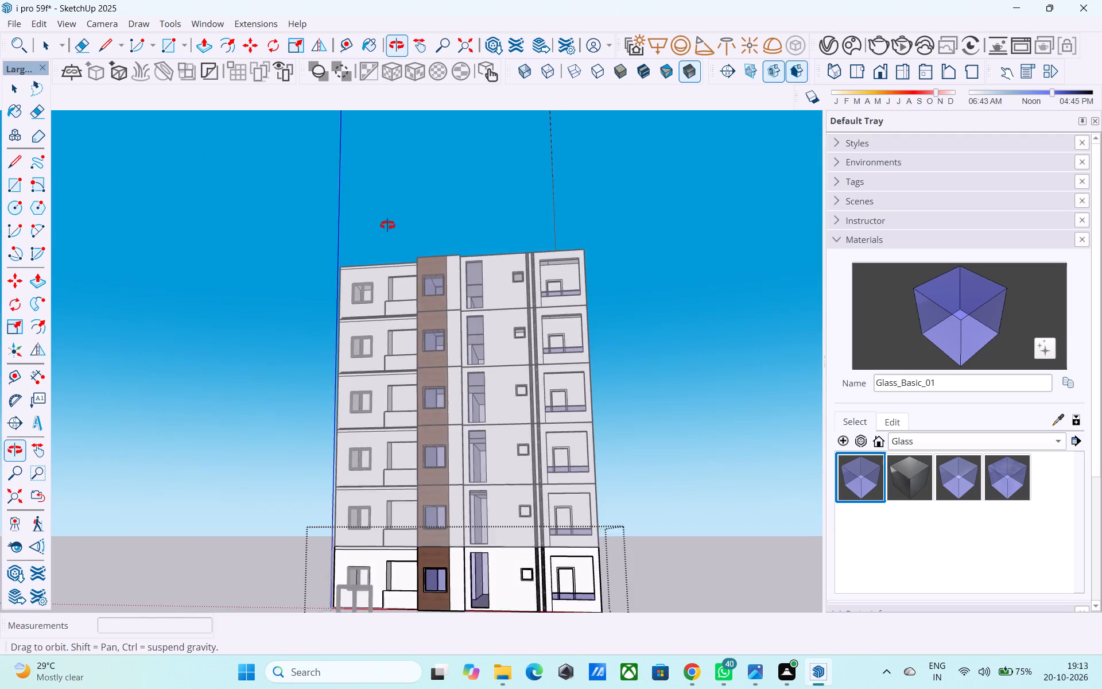
{"action": "middle_click_drag", "start_coordinate": [387, 225], "coordinate": [389, 227]}
{"action": "scroll", "coordinate": [399, 238], "scroll_direction": "down", "scroll_amount": 3}
{"action": "middle_click_drag", "start_coordinate": [416, 254], "coordinate": [439, 389]}
{"action": "scroll", "coordinate": [497, 486], "scroll_direction": "up", "scroll_amount": 9}
{"action": "middle_click_drag", "start_coordinate": [496, 487], "coordinate": [482, 460]}
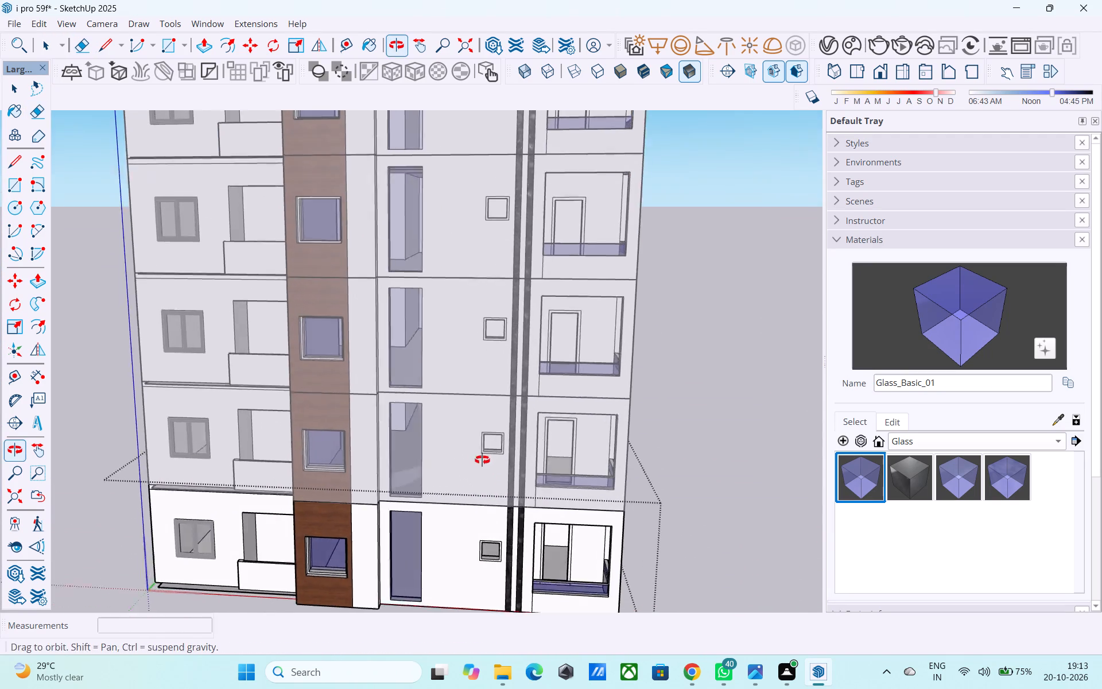
{"action": "middle_click_drag", "start_coordinate": [482, 460], "coordinate": [478, 451]}
{"action": "scroll", "coordinate": [489, 541], "scroll_direction": "up", "scroll_amount": 5}
{"action": "scroll", "coordinate": [488, 549], "scroll_direction": "down", "scroll_amount": 6}
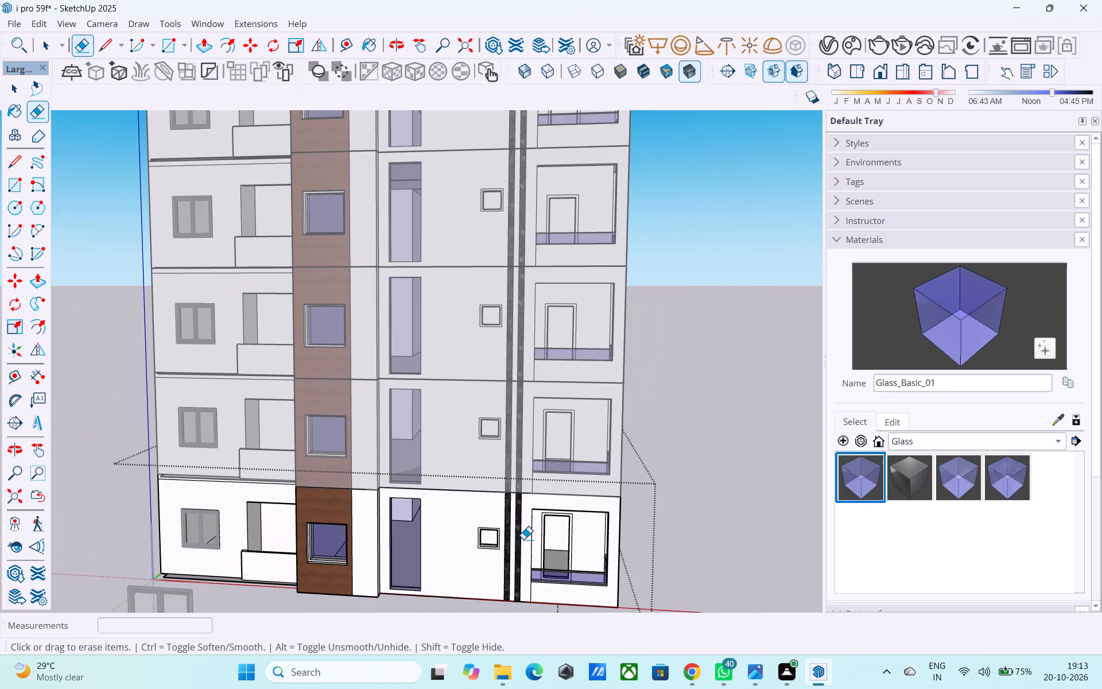
{"action": "scroll", "coordinate": [523, 539], "scroll_direction": "down", "scroll_amount": 4}
{"action": "middle_click_drag", "start_coordinate": [523, 538], "coordinate": [283, 485]}
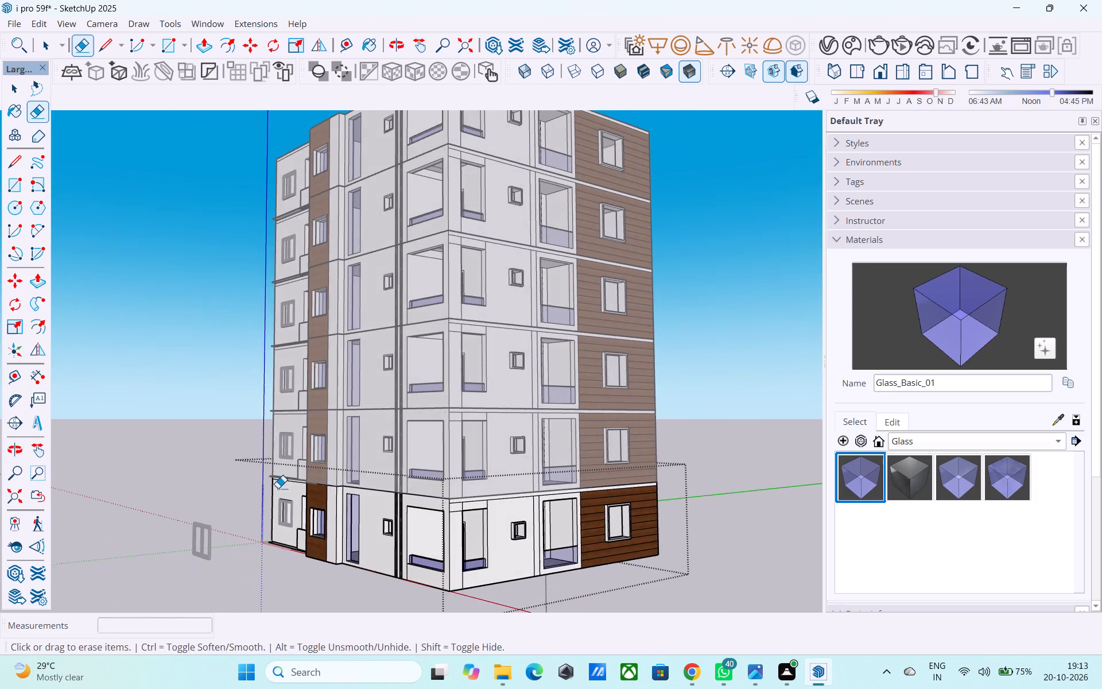
{"action": "middle_click_drag", "start_coordinate": [484, 517], "coordinate": [728, 507]}
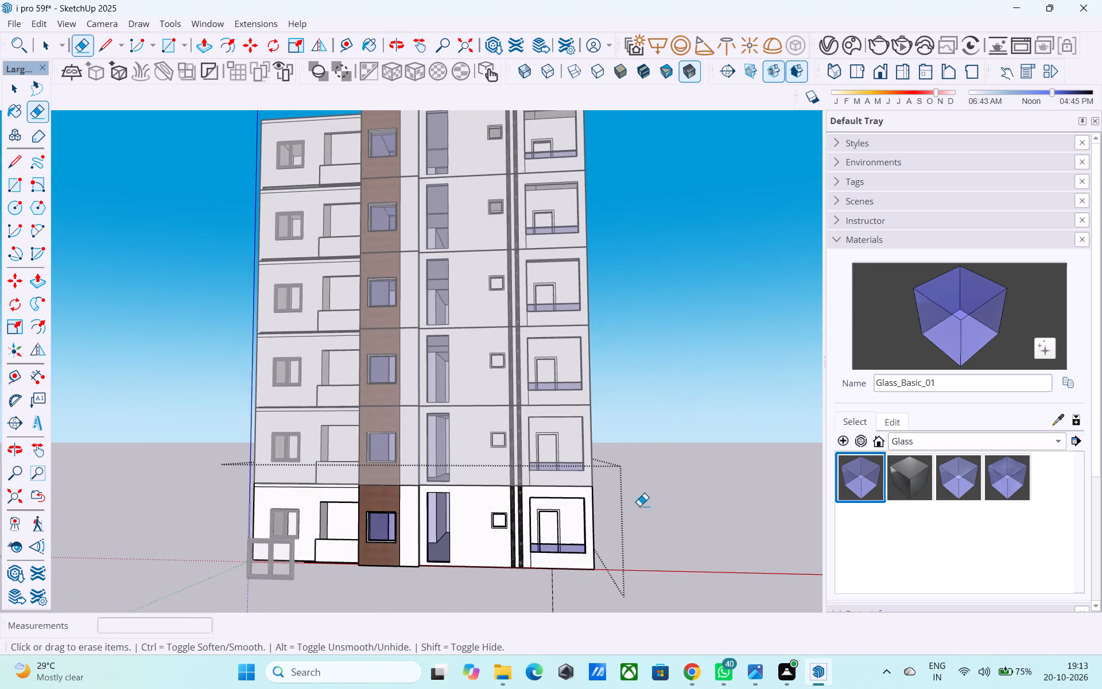
{"action": "middle_click_drag", "start_coordinate": [494, 521], "coordinate": [740, 513]}
Exit editing of the nested wall group while staying inside the ground-floor component.
{"action": "scroll", "coordinate": [481, 530], "scroll_direction": "up", "scroll_amount": 4}
{"action": "key", "text": "space"}
{"action": "middle_click_drag", "start_coordinate": [631, 501], "coordinate": [593, 511]}
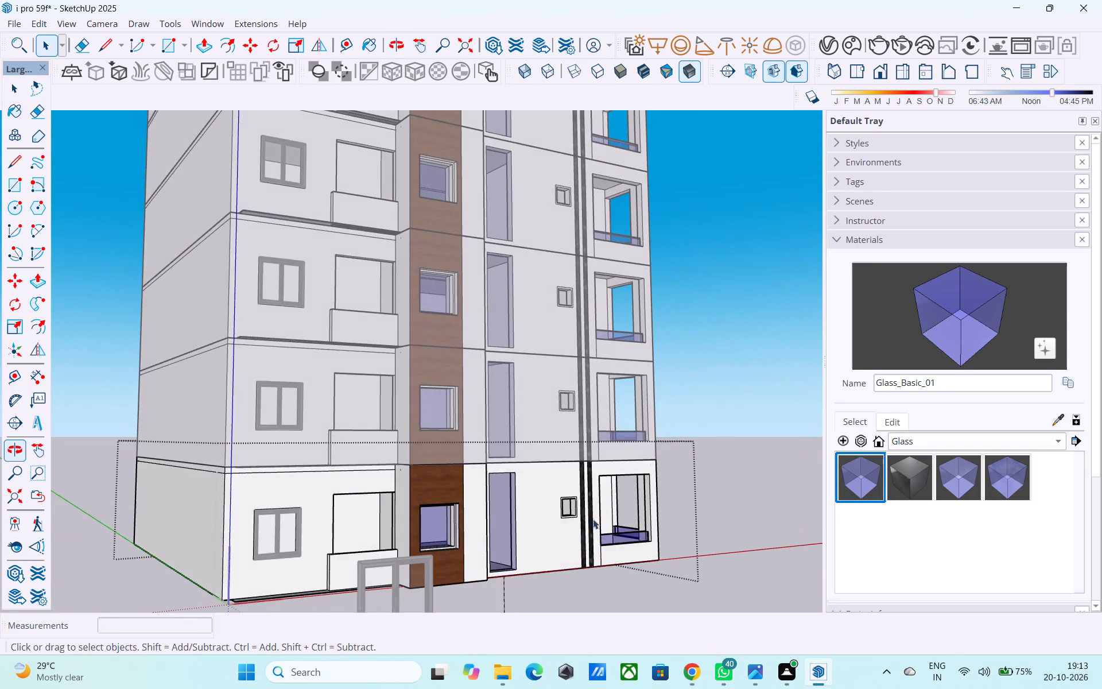
{"action": "scroll", "coordinate": [677, 498], "scroll_direction": "down", "scroll_amount": 2}
{"action": "scroll", "coordinate": [406, 563], "scroll_direction": "up", "scroll_amount": 4}
{"action": "left_click", "coordinate": [315, 539]}
{"action": "scroll", "coordinate": [314, 539], "scroll_direction": "down", "scroll_amount": 3}
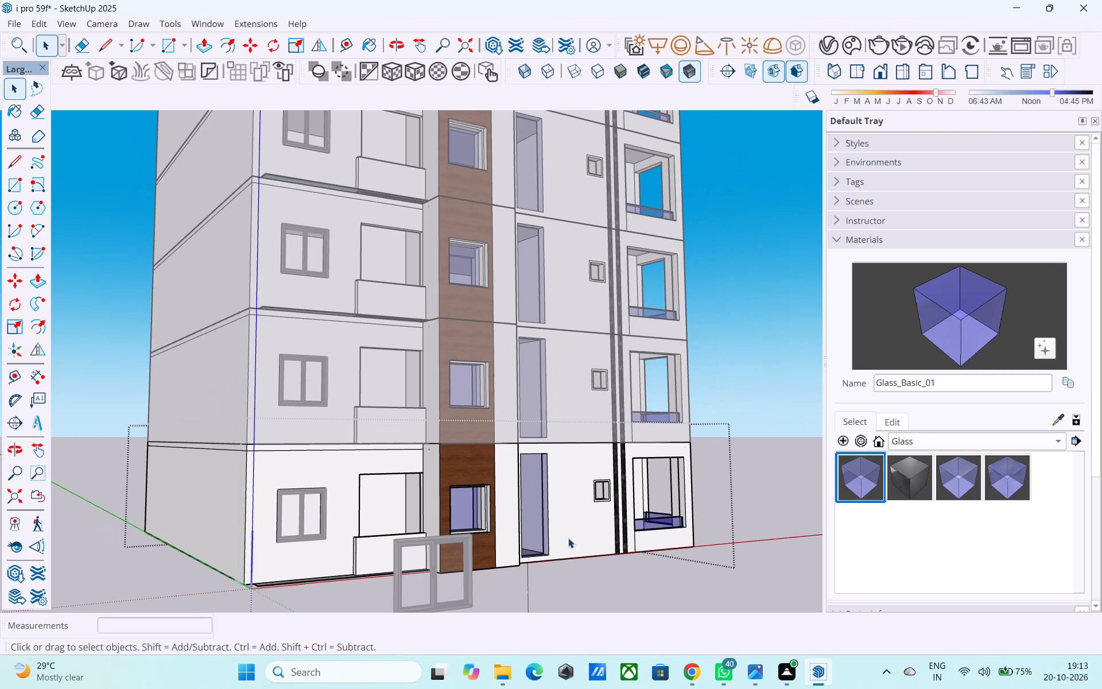
{"action": "left_click", "coordinate": [565, 580]}
{"action": "left_click", "coordinate": [103, 491]}
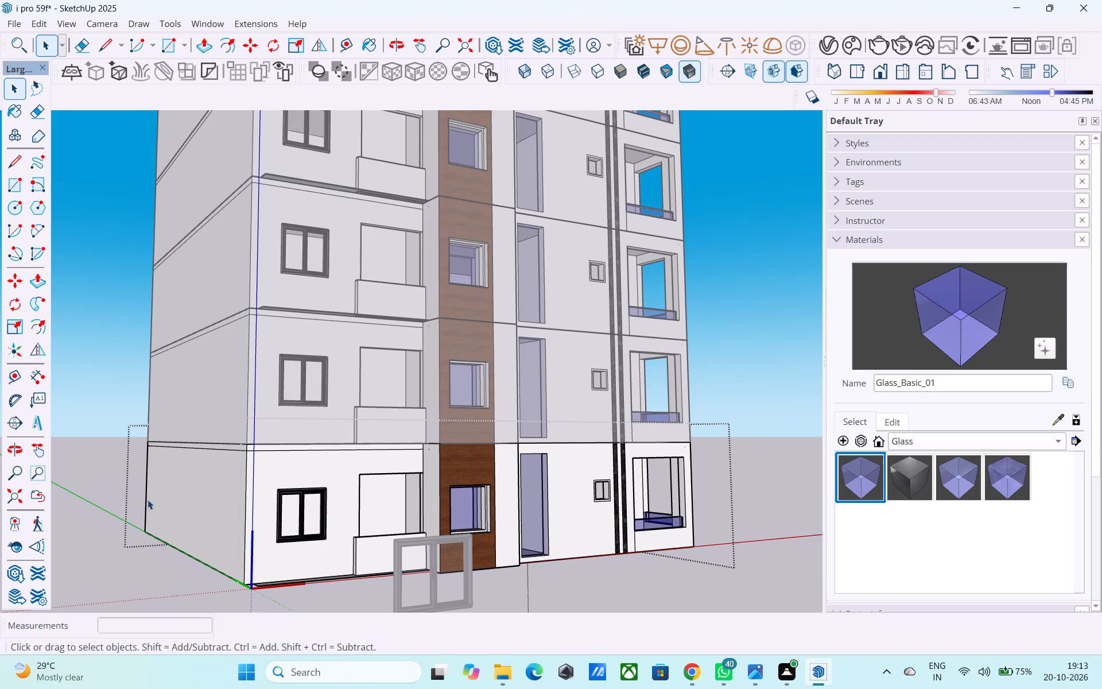
Copy the ground-floor double window frame from beside the balcony to below the small opening near the black stone strips, about 32' 7 1/2" away.
{"action": "middle_click_drag", "start_coordinate": [271, 498], "coordinate": [188, 521]}
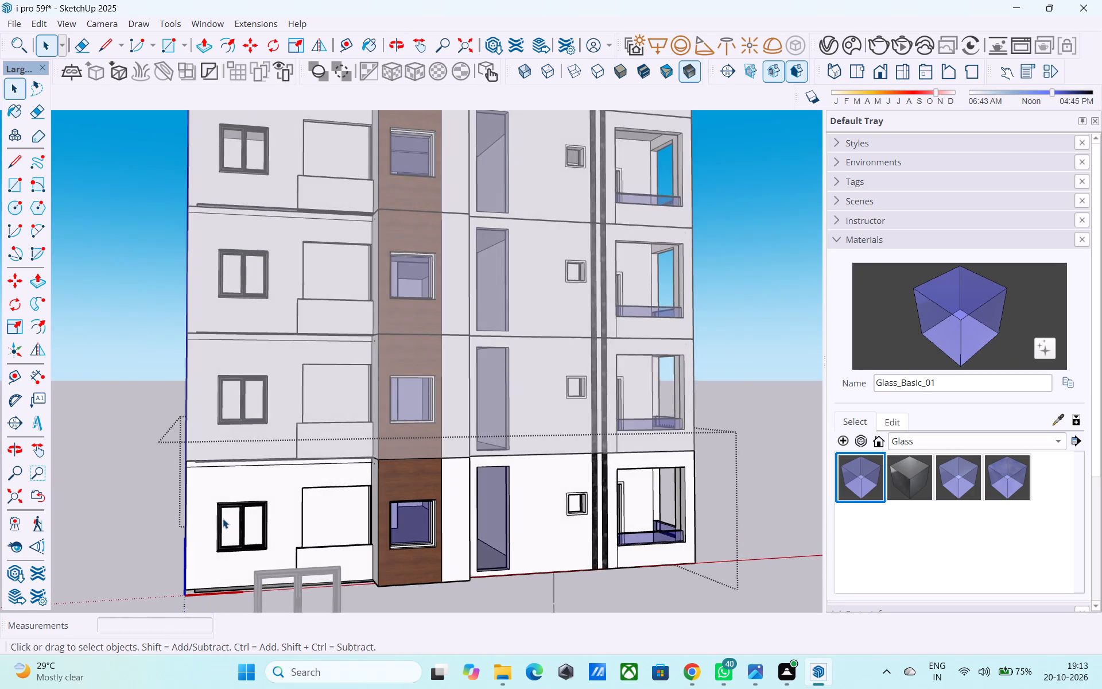
{"action": "scroll", "coordinate": [223, 518], "scroll_direction": "up", "scroll_amount": 3}
{"action": "left_click", "coordinate": [220, 509]}
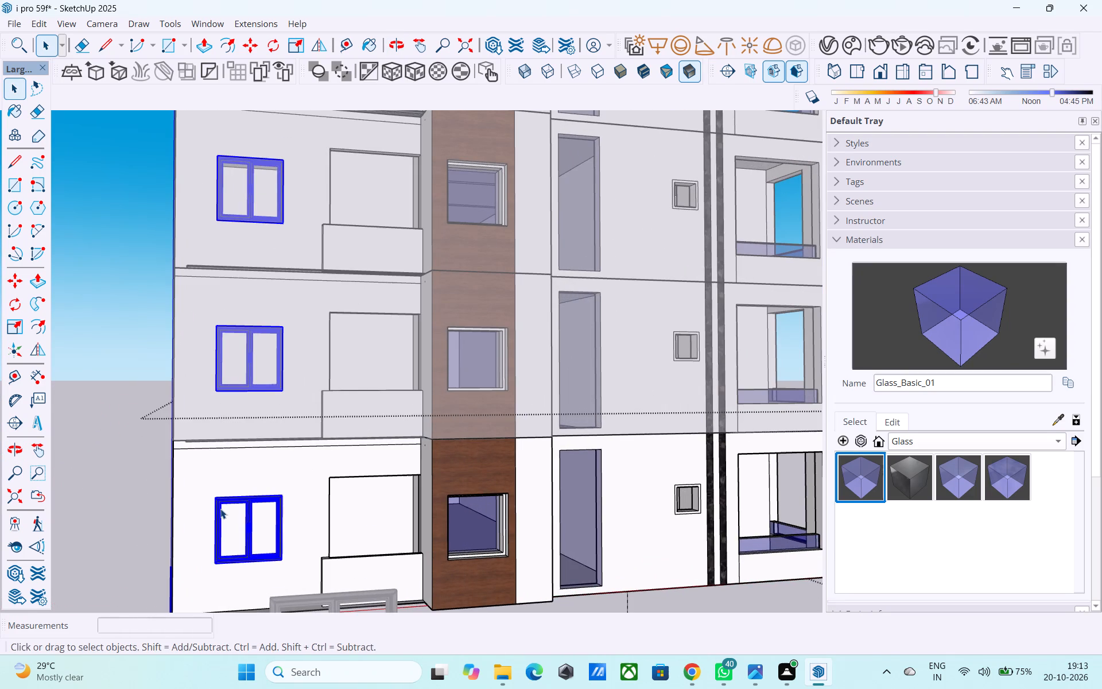
{"action": "key", "text": "m"}
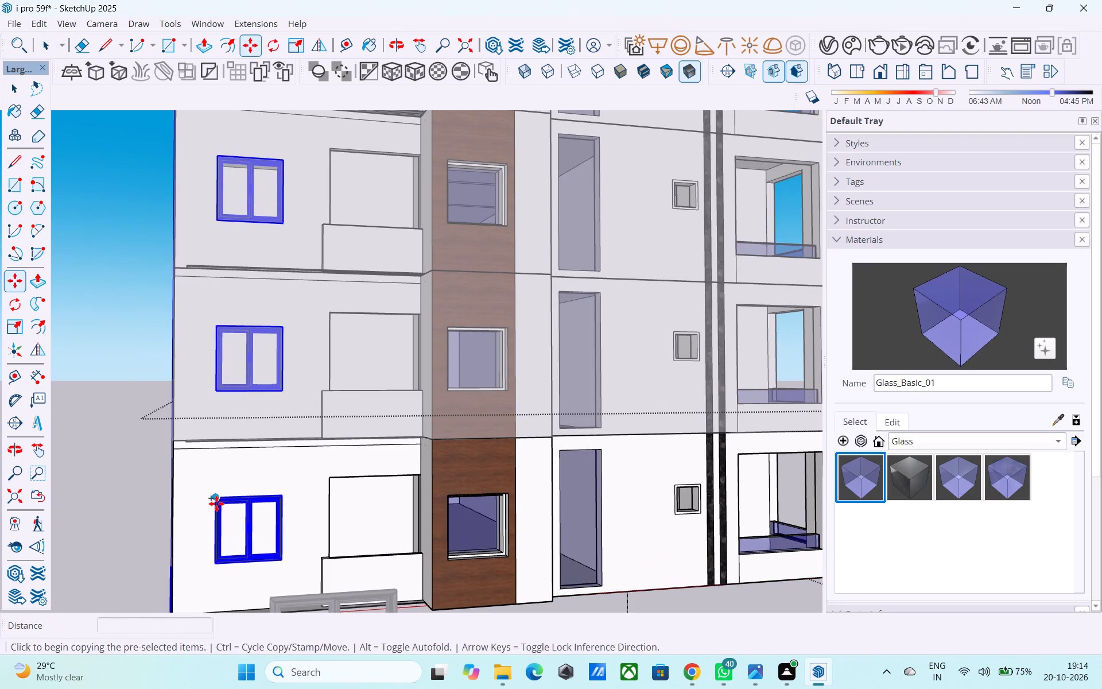
{"action": "scroll", "coordinate": [216, 504], "scroll_direction": "up", "scroll_amount": 20}
{"action": "scroll", "coordinate": [216, 504], "scroll_direction": "up", "scroll_amount": 9}
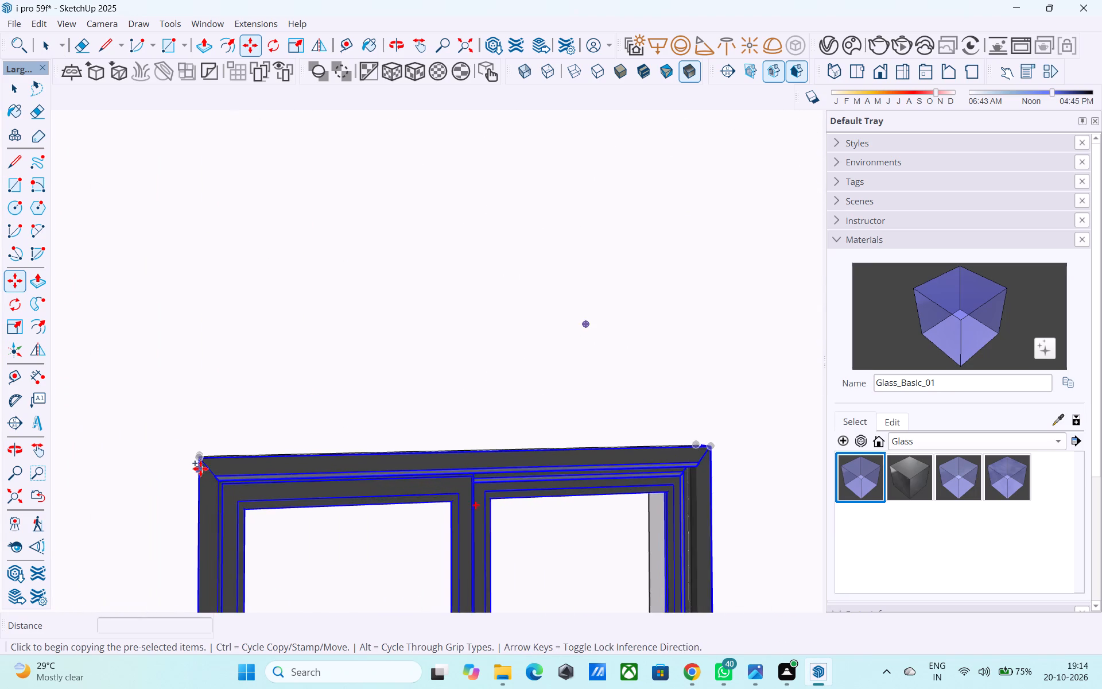
{"action": "scroll", "coordinate": [200, 469], "scroll_direction": "up", "scroll_amount": 11}
{"action": "left_click", "coordinate": [197, 455]}
{"action": "scroll", "coordinate": [197, 455], "scroll_direction": "down", "scroll_amount": 8}
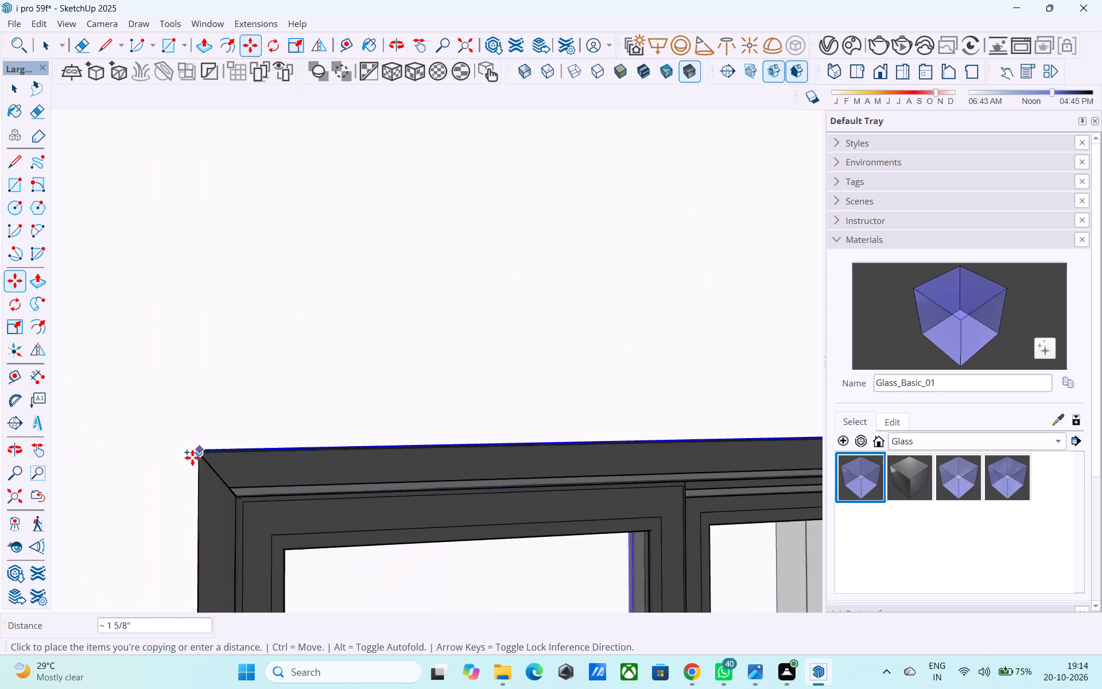
{"action": "scroll", "coordinate": [192, 458], "scroll_direction": "down", "scroll_amount": 8}
{"action": "scroll", "coordinate": [337, 381], "scroll_direction": "down", "scroll_amount": 17}
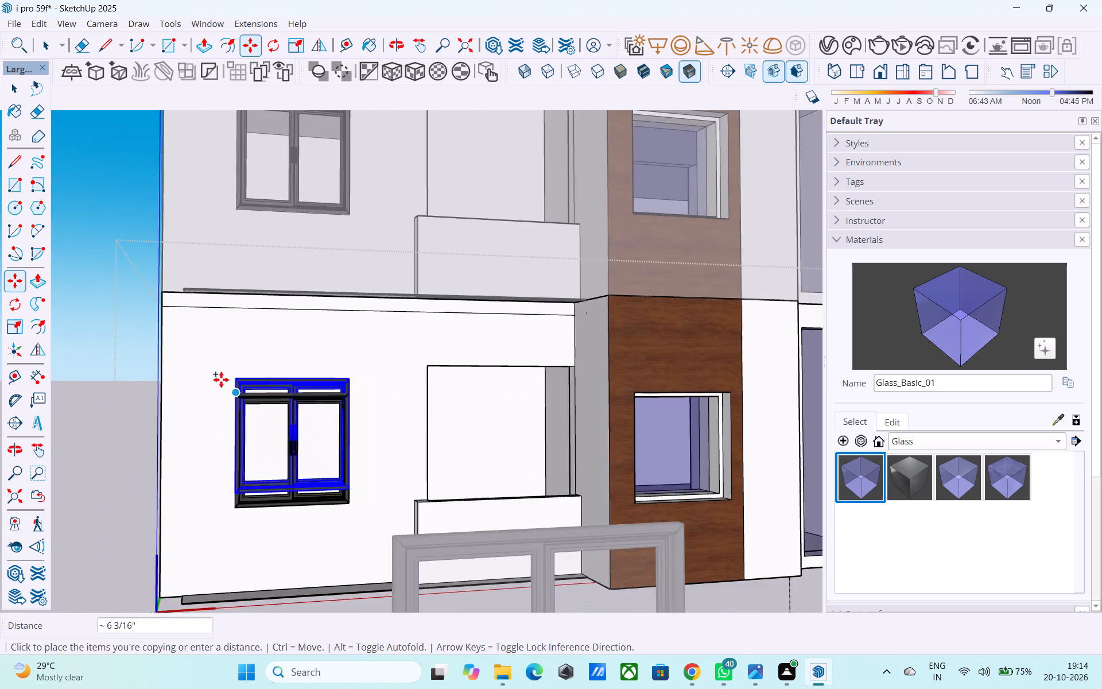
{"action": "scroll", "coordinate": [221, 380], "scroll_direction": "down", "scroll_amount": 6}
{"action": "middle_click_drag", "start_coordinate": [684, 395], "coordinate": [583, 404]}
{"action": "scroll", "coordinate": [637, 424], "scroll_direction": "up", "scroll_amount": 8}
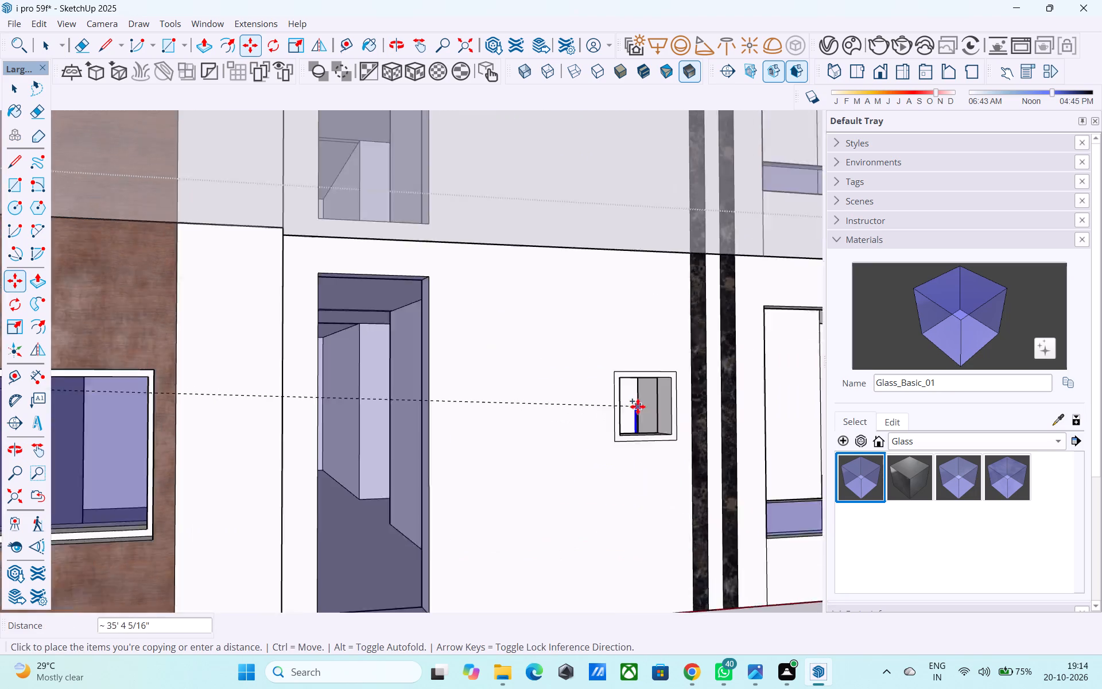
{"action": "scroll", "coordinate": [638, 407], "scroll_direction": "up", "scroll_amount": 16}
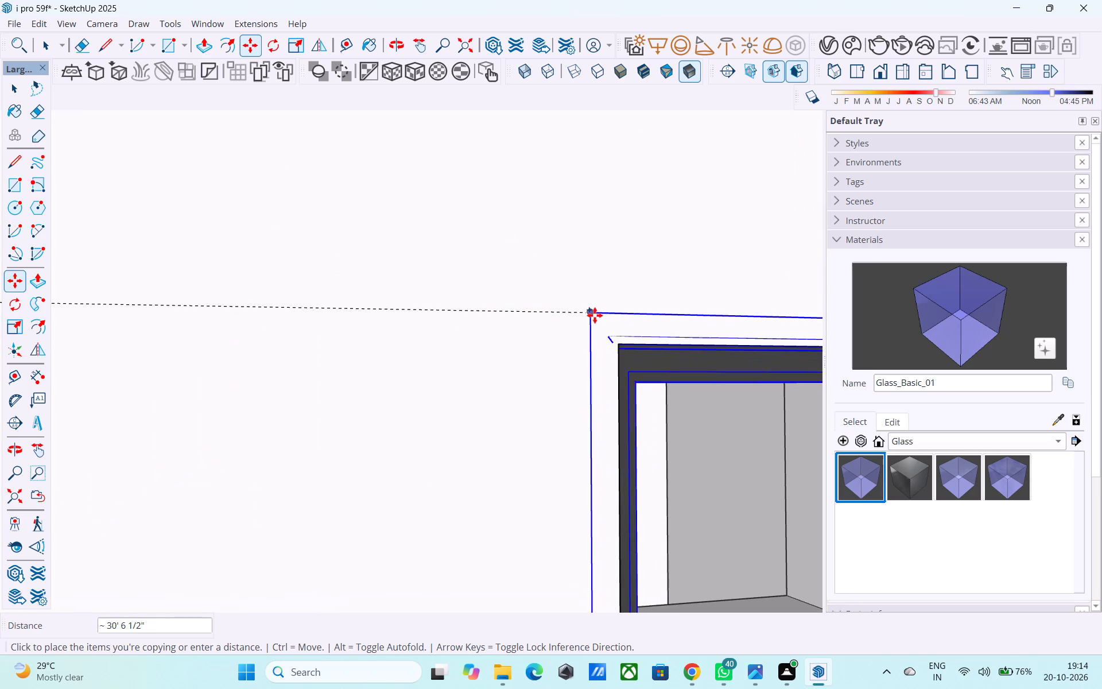
{"action": "scroll", "coordinate": [593, 313], "scroll_direction": "down", "scroll_amount": 13}
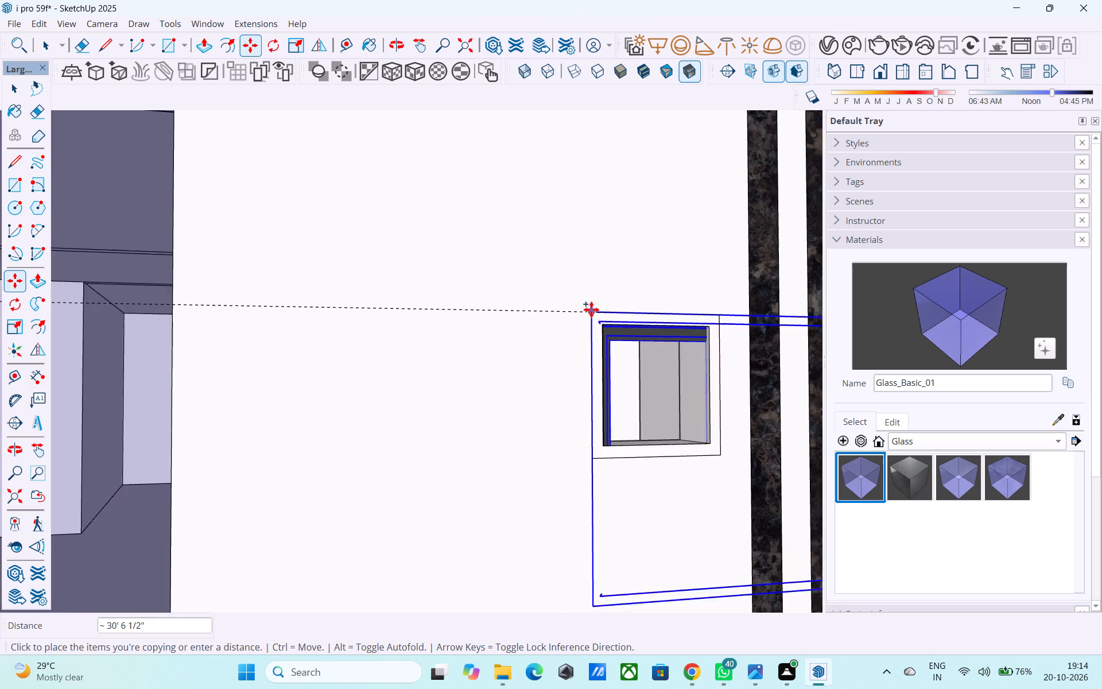
{"action": "scroll", "coordinate": [591, 309], "scroll_direction": "down", "scroll_amount": 13}
{"action": "left_click", "coordinate": [619, 438]}
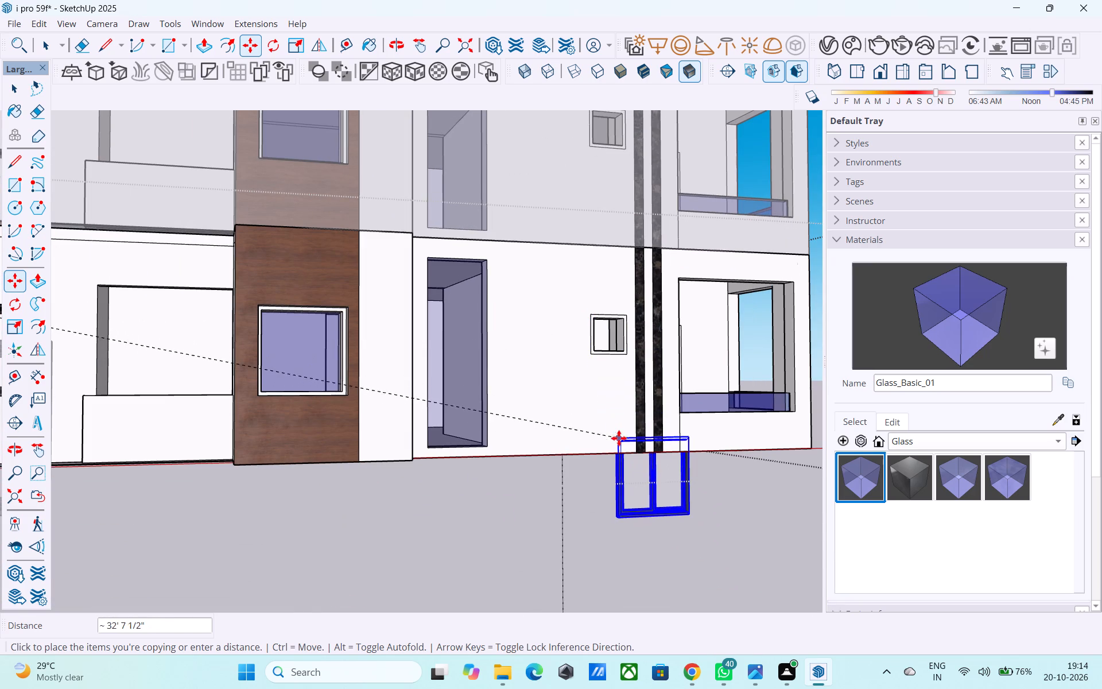
Move the copied window frame by its upper corner onto the matching corner of the small opening beside the black stone strips.
{"action": "scroll", "coordinate": [620, 440], "scroll_direction": "up", "scroll_amount": 20}
{"action": "scroll", "coordinate": [620, 440], "scroll_direction": "up", "scroll_amount": 5}
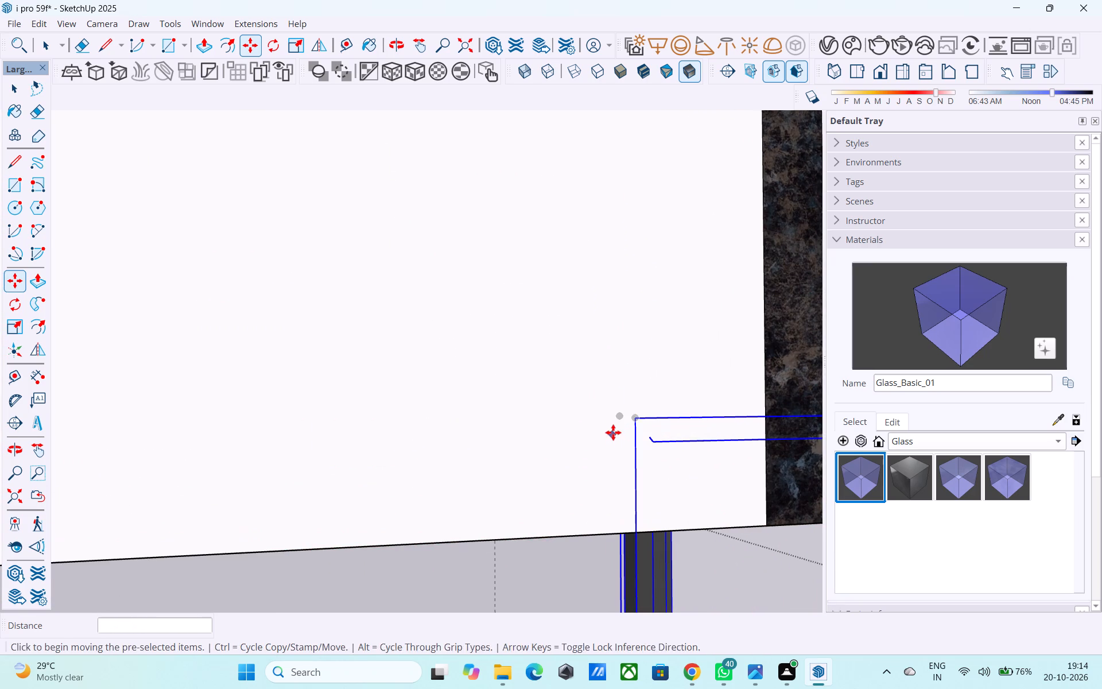
{"action": "left_click", "coordinate": [611, 418]}
{"action": "scroll", "coordinate": [611, 418], "scroll_direction": "down", "scroll_amount": 11}
{"action": "scroll", "coordinate": [557, 321], "scroll_direction": "down", "scroll_amount": 10}
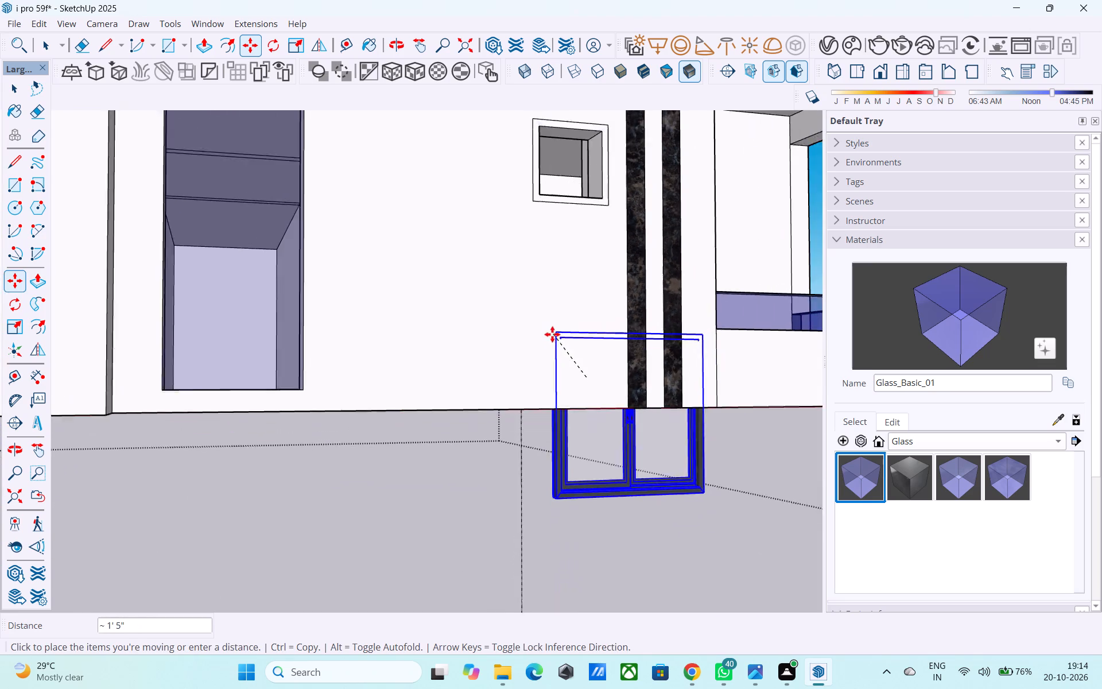
{"action": "middle_click_drag", "start_coordinate": [552, 334], "coordinate": [568, 448]}
{"action": "scroll", "coordinate": [573, 328], "scroll_direction": "up", "scroll_amount": 3}
{"action": "scroll", "coordinate": [543, 218], "scroll_direction": "up", "scroll_amount": 10}
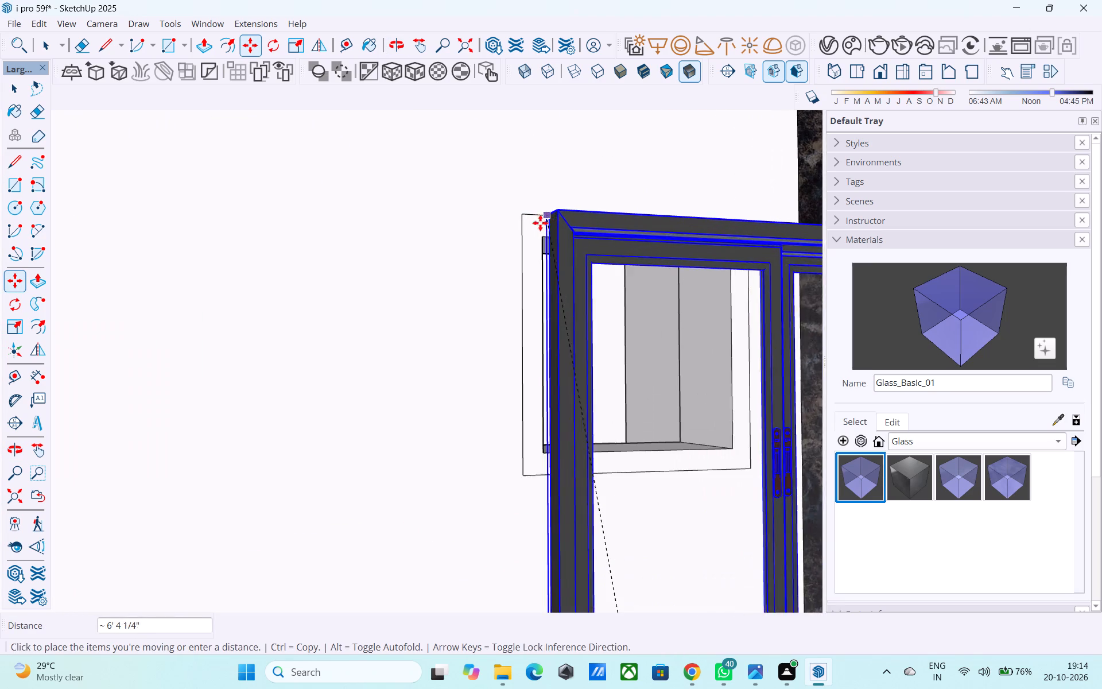
{"action": "left_click", "coordinate": [524, 219]}
{"action": "scroll", "coordinate": [513, 204], "scroll_direction": "down", "scroll_amount": 10}
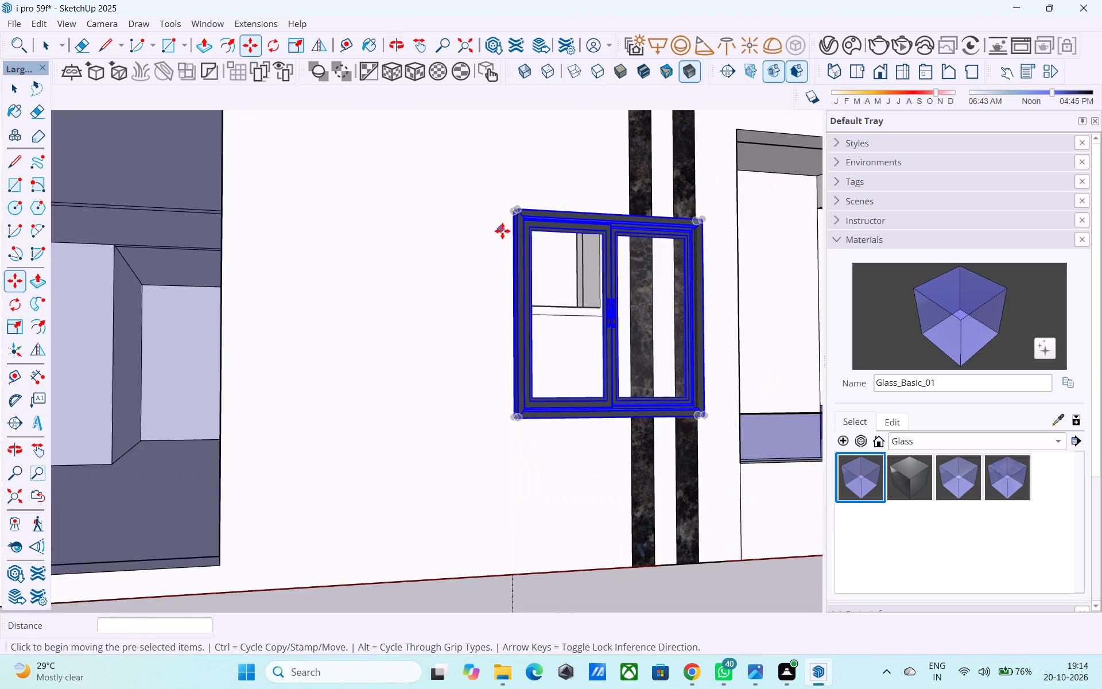
Scale the copied window frame uniformly by about 0.49 about its upper corner to fit the small opening.
{"action": "middle_click_drag", "start_coordinate": [502, 233], "coordinate": [350, 283]}
{"action": "key", "text": "s"}
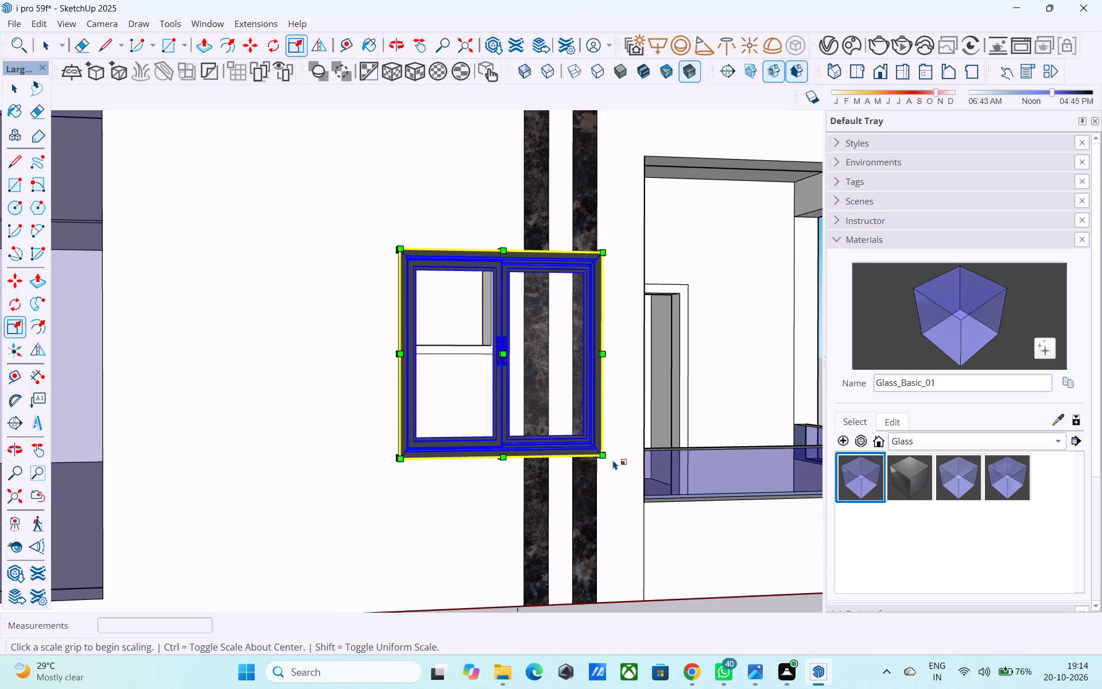
{"action": "left_click", "coordinate": [605, 456]}
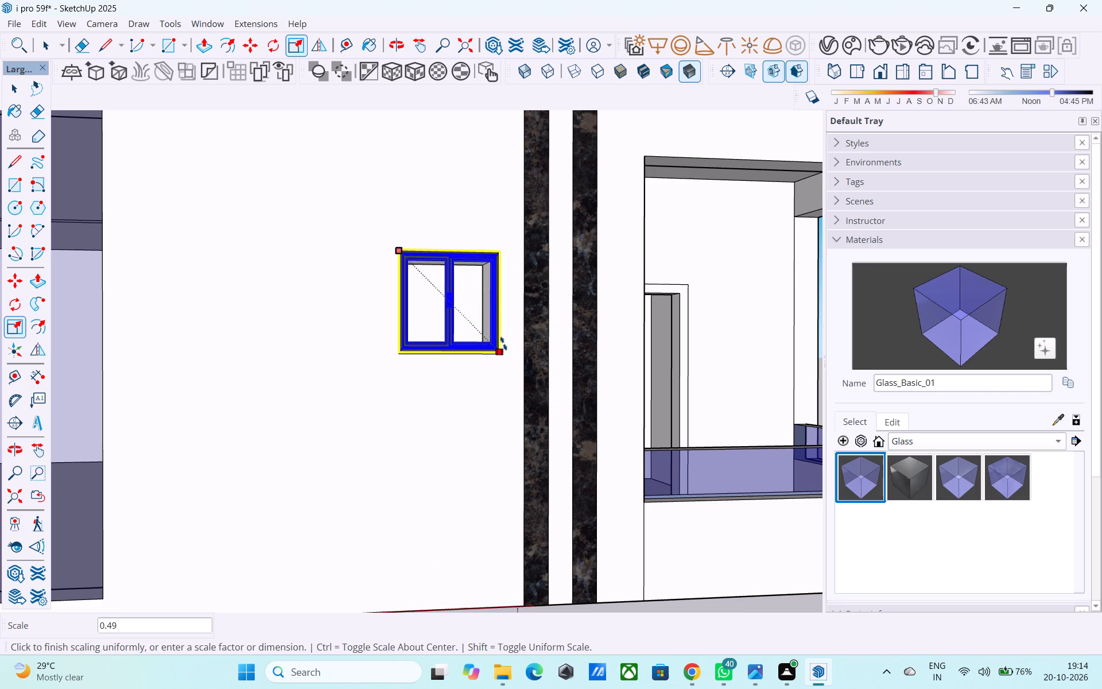
{"action": "left_click", "coordinate": [505, 343]}
Scale the small window frame's height by about 1.01, extending its bottom edge towards the opening's lower edge.
{"action": "middle_click_drag", "start_coordinate": [494, 355], "coordinate": [450, 300]}
{"action": "scroll", "coordinate": [453, 311], "scroll_direction": "up", "scroll_amount": 9}
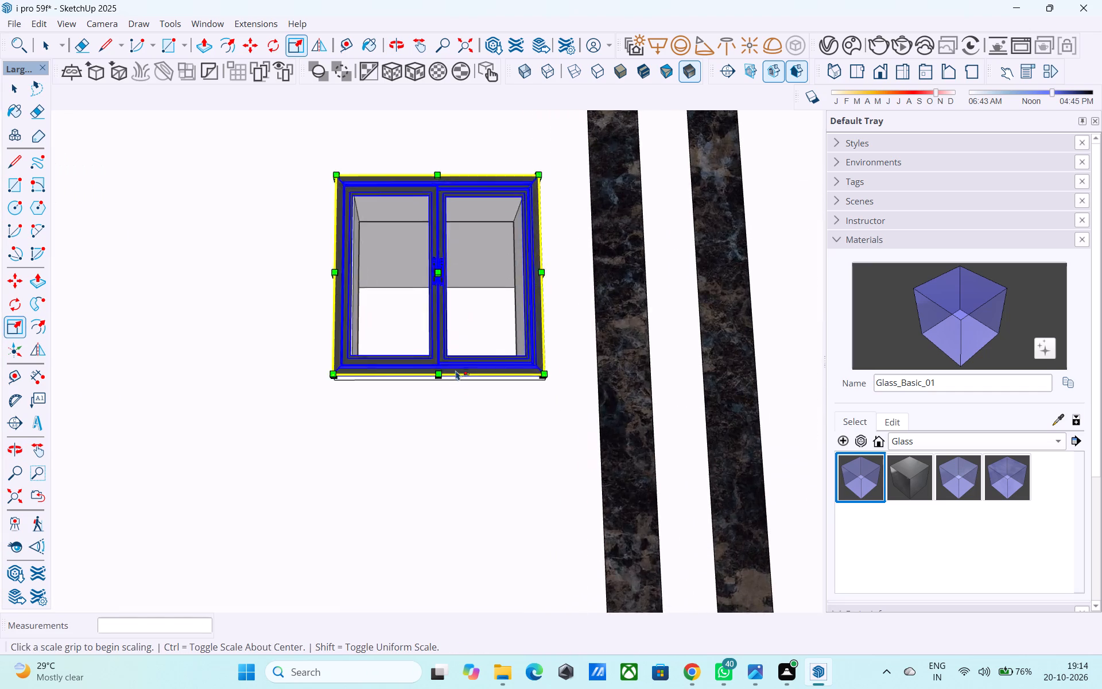
{"action": "scroll", "coordinate": [456, 370], "scroll_direction": "up", "scroll_amount": 9}
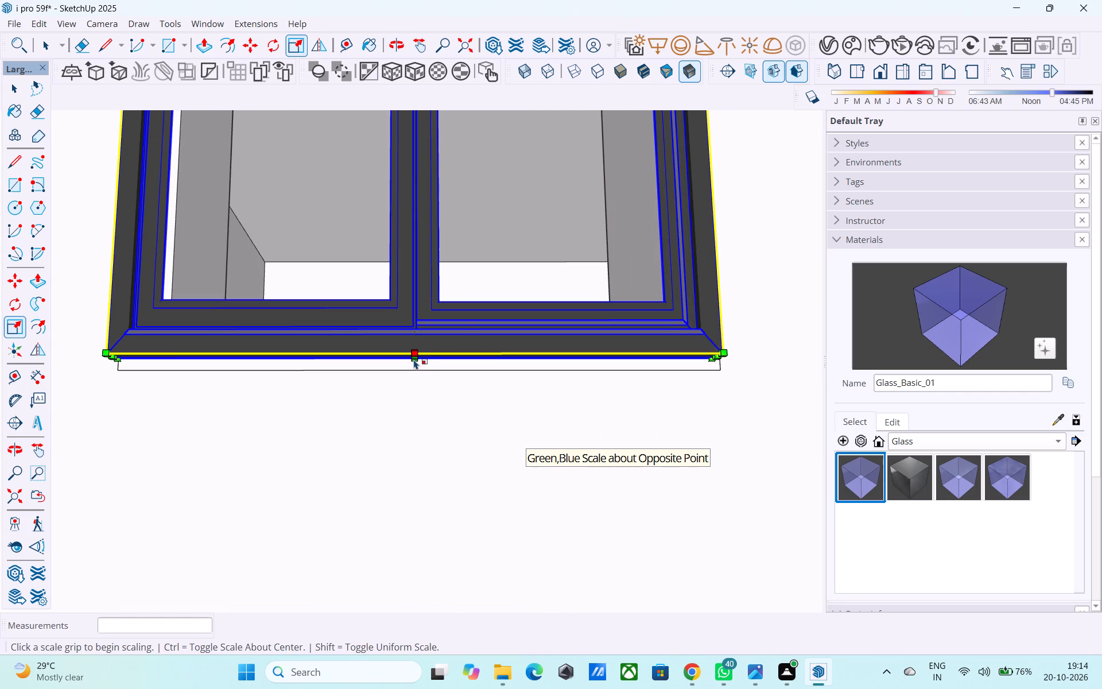
{"action": "scroll", "coordinate": [416, 361], "scroll_direction": "up", "scroll_amount": 4}
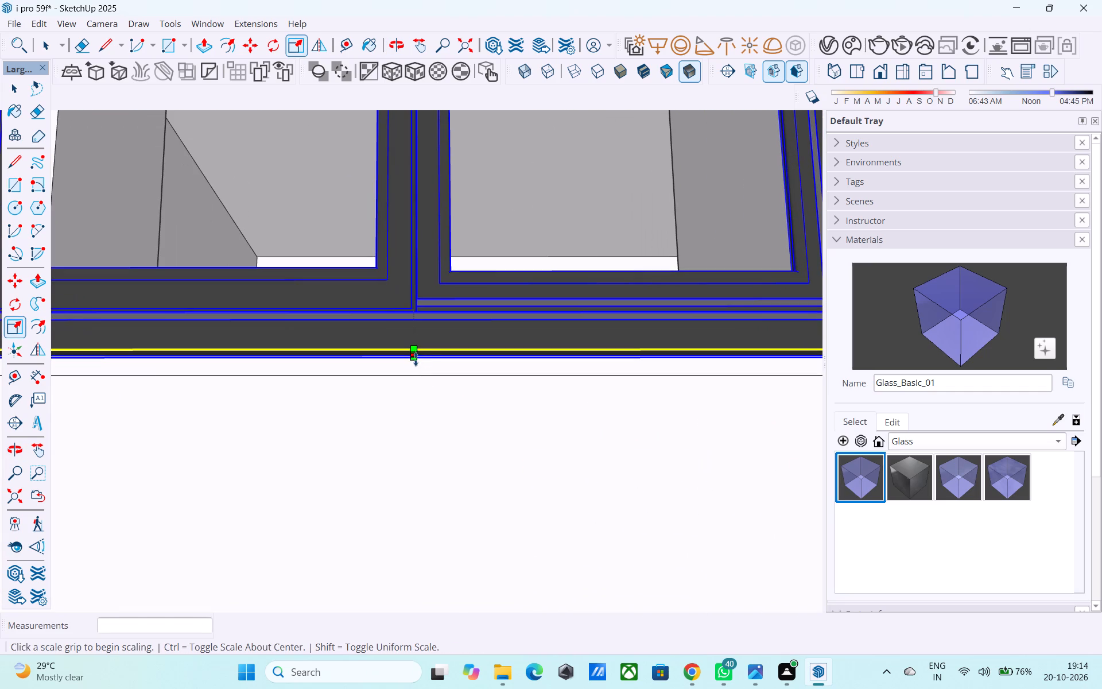
{"action": "left_click", "coordinate": [414, 355]}
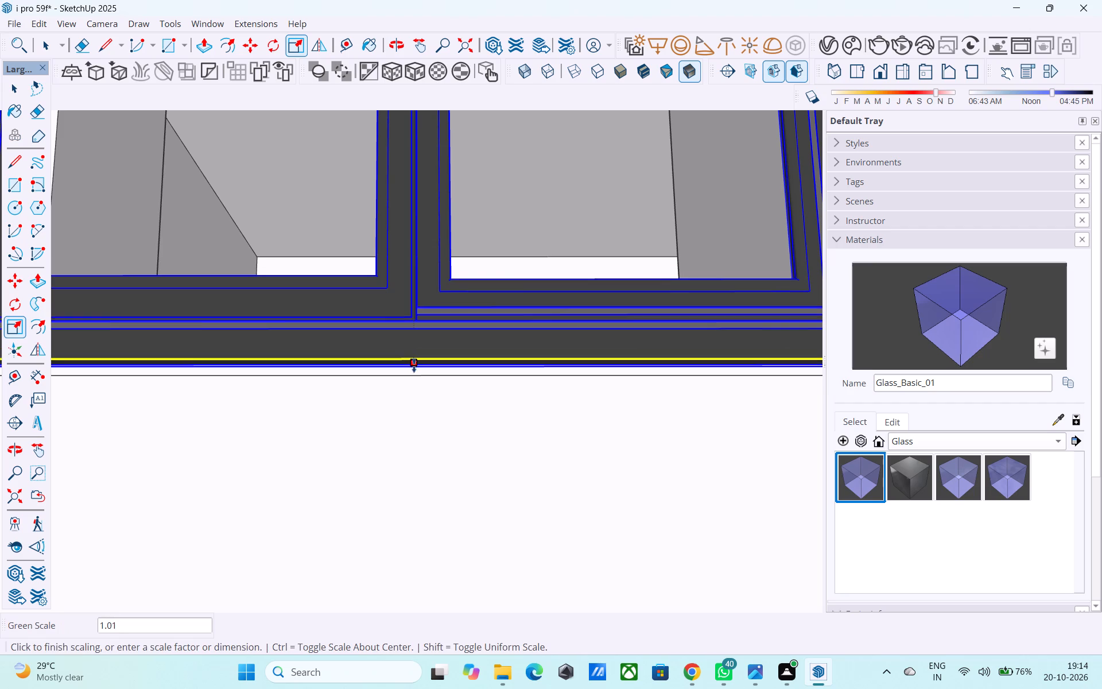
{"action": "left_click", "coordinate": [414, 370]}
Stretch the small window frame's two sides outward to meet the side edges of the opening.
{"action": "scroll", "coordinate": [405, 371], "scroll_direction": "down", "scroll_amount": 12}
{"action": "middle_click_drag", "start_coordinate": [315, 446], "coordinate": [226, 486]}
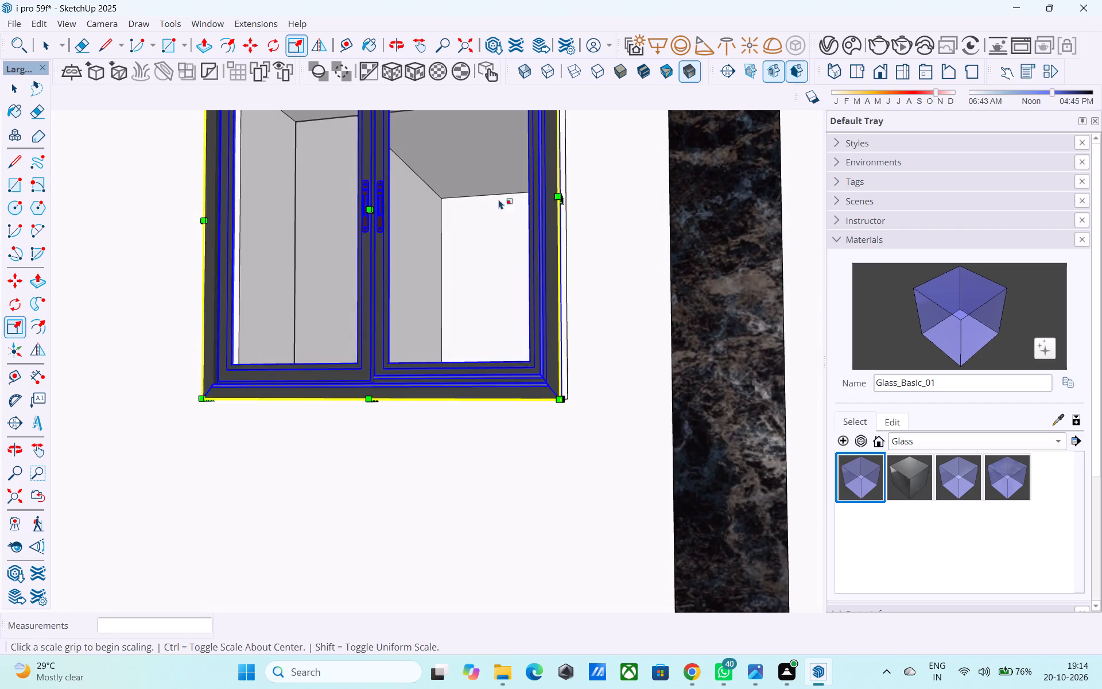
{"action": "scroll", "coordinate": [520, 188], "scroll_direction": "up", "scroll_amount": 4}
{"action": "scroll", "coordinate": [574, 205], "scroll_direction": "up", "scroll_amount": 3}
{"action": "left_click", "coordinate": [580, 203]}
{"action": "left_click", "coordinate": [586, 204]}
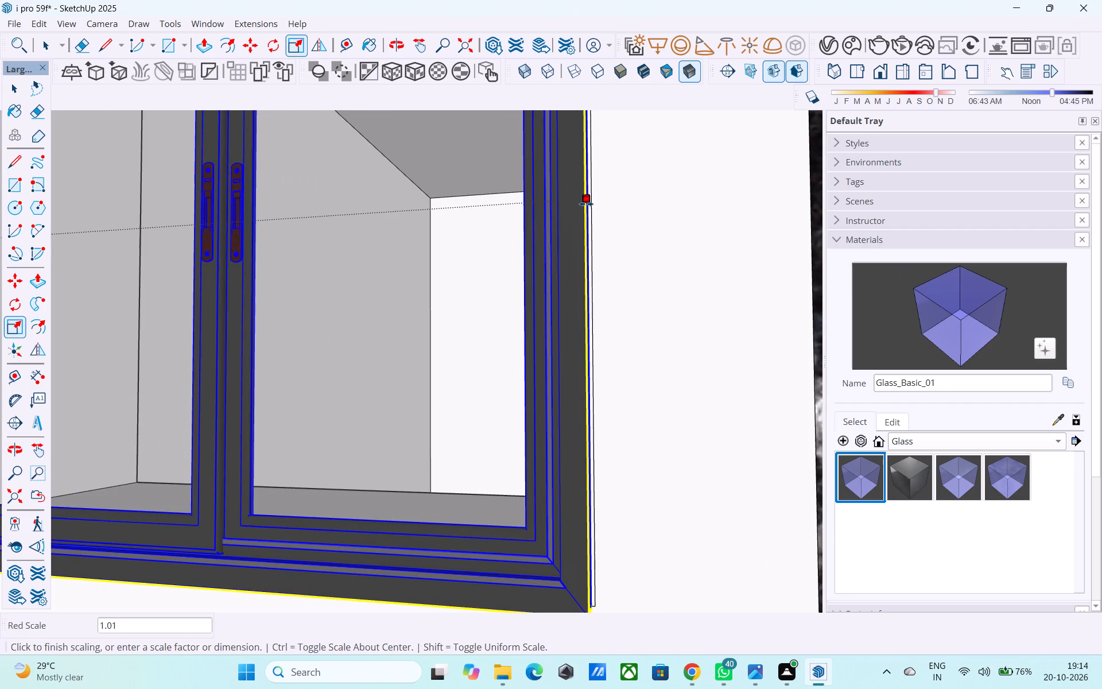
{"action": "scroll", "coordinate": [575, 237], "scroll_direction": "down", "scroll_amount": 5}
{"action": "middle_click_drag", "start_coordinate": [492, 290], "coordinate": [563, 295]}
{"action": "scroll", "coordinate": [569, 295], "scroll_direction": "down", "scroll_amount": 10}
{"action": "middle_click_drag", "start_coordinate": [410, 377], "coordinate": [625, 416]}
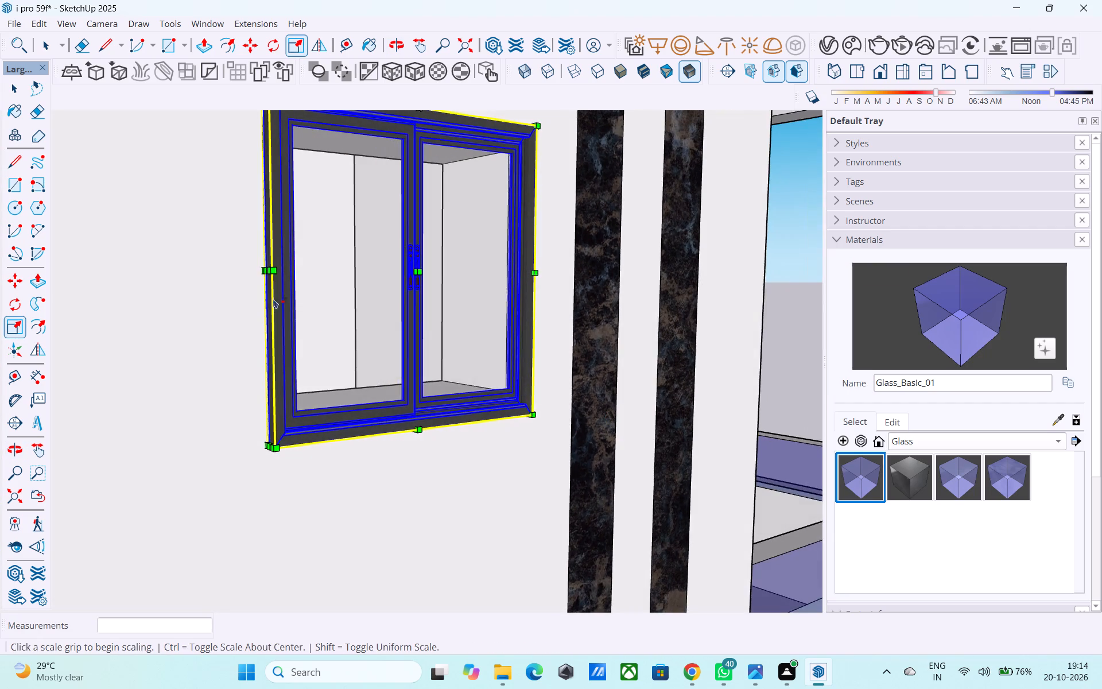
{"action": "scroll", "coordinate": [254, 277], "scroll_direction": "up", "scroll_amount": 6}
{"action": "left_click", "coordinate": [281, 270]}
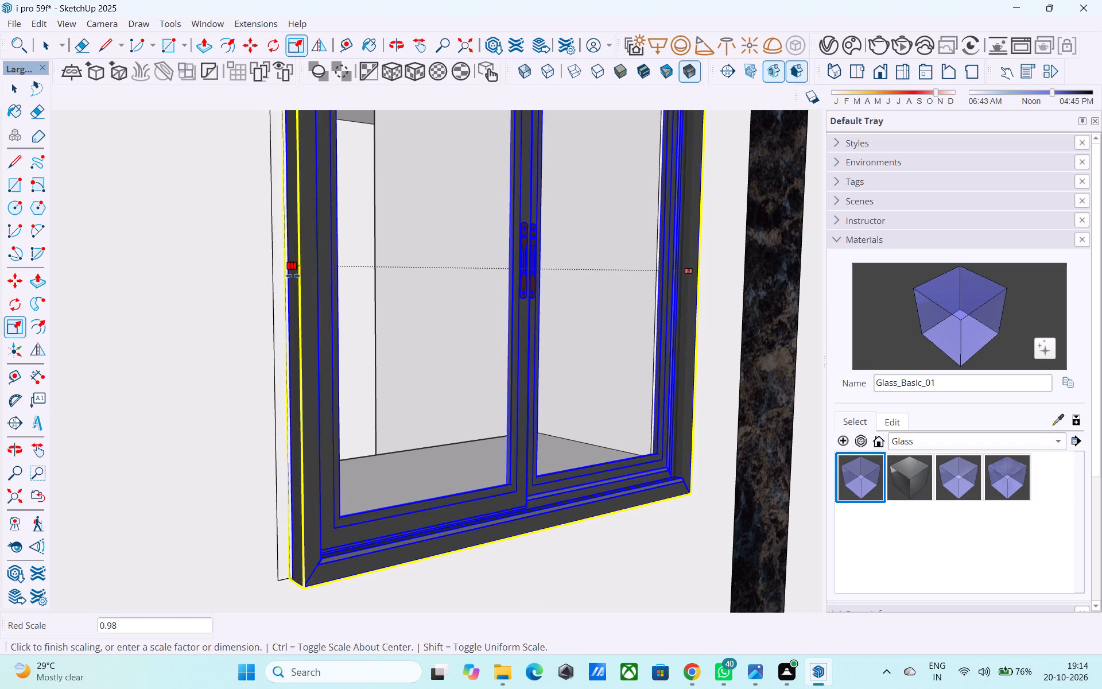
{"action": "left_click", "coordinate": [282, 276]}
{"action": "middle_click_drag", "start_coordinate": [379, 346], "coordinate": [281, 382]}
{"action": "scroll", "coordinate": [261, 393], "scroll_direction": "down", "scroll_amount": 7}
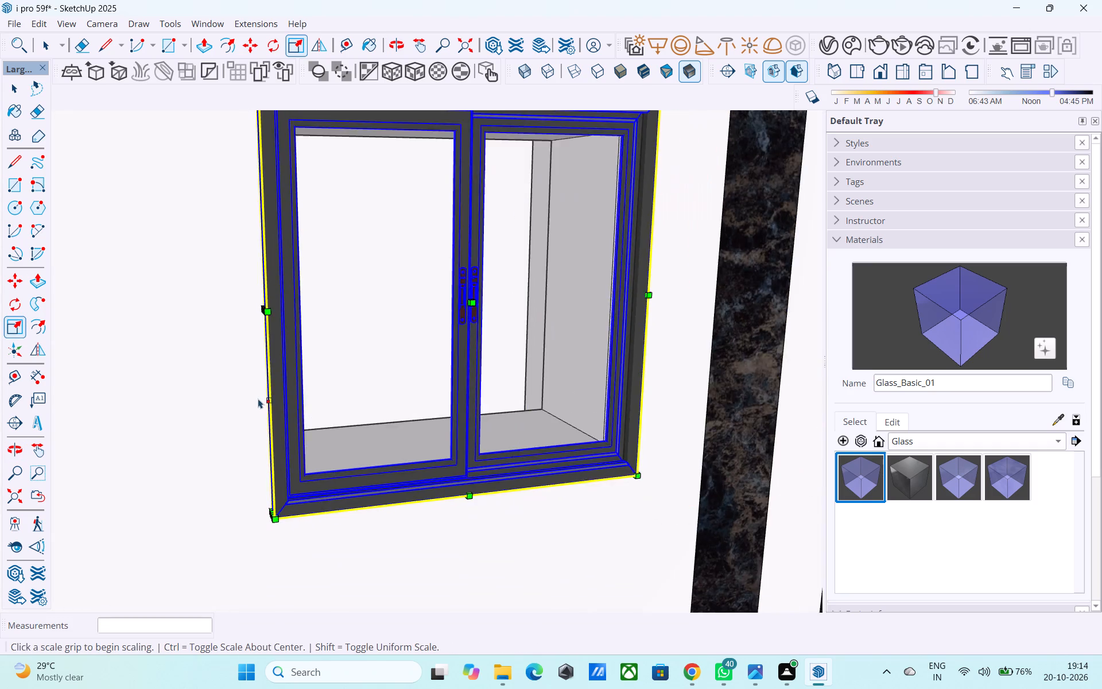
{"action": "scroll", "coordinate": [258, 398], "scroll_direction": "down", "scroll_amount": 5}
{"action": "middle_click_drag", "start_coordinate": [258, 399], "coordinate": [238, 367]}
{"action": "scroll", "coordinate": [242, 358], "scroll_direction": "down", "scroll_amount": 6}
{"action": "key", "text": "space"}
Examine the window openings on the front facade and the wood-clad side facade from around the building.
{"action": "scroll", "coordinate": [250, 360], "scroll_direction": "down", "scroll_amount": 12}
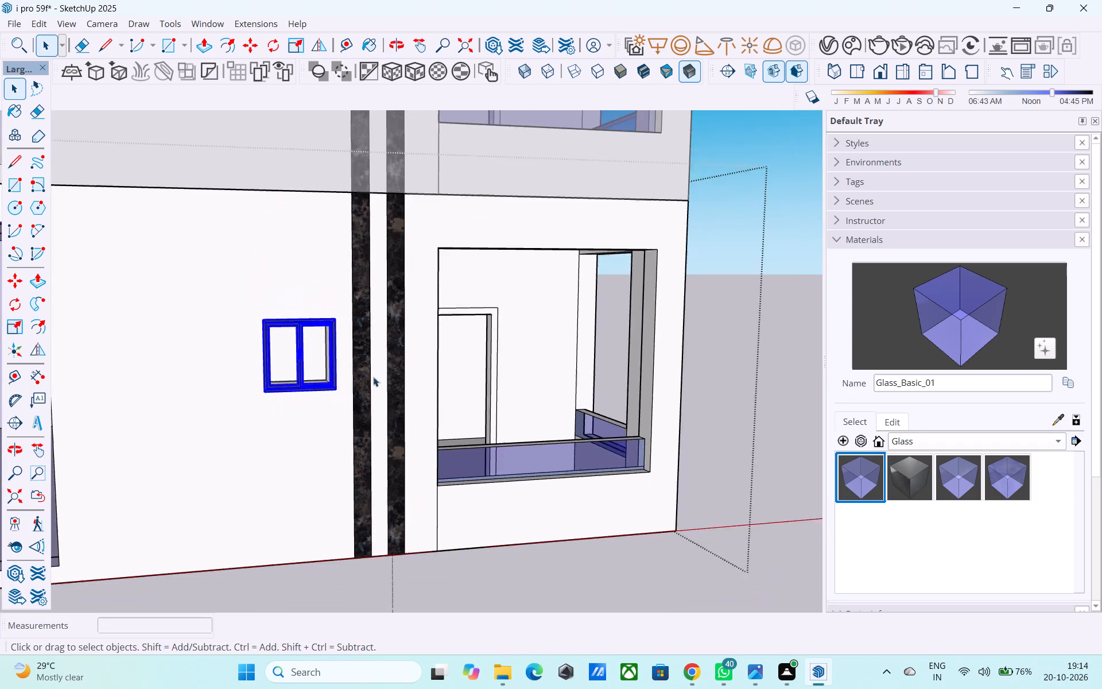
{"action": "scroll", "coordinate": [373, 377], "scroll_direction": "down", "scroll_amount": 1}
{"action": "middle_click_drag", "start_coordinate": [401, 390], "coordinate": [326, 398]}
{"action": "scroll", "coordinate": [329, 395], "scroll_direction": "down", "scroll_amount": 9}
{"action": "scroll", "coordinate": [602, 376], "scroll_direction": "down", "scroll_amount": 4}
{"action": "middle_click_drag", "start_coordinate": [602, 376], "coordinate": [412, 386]}
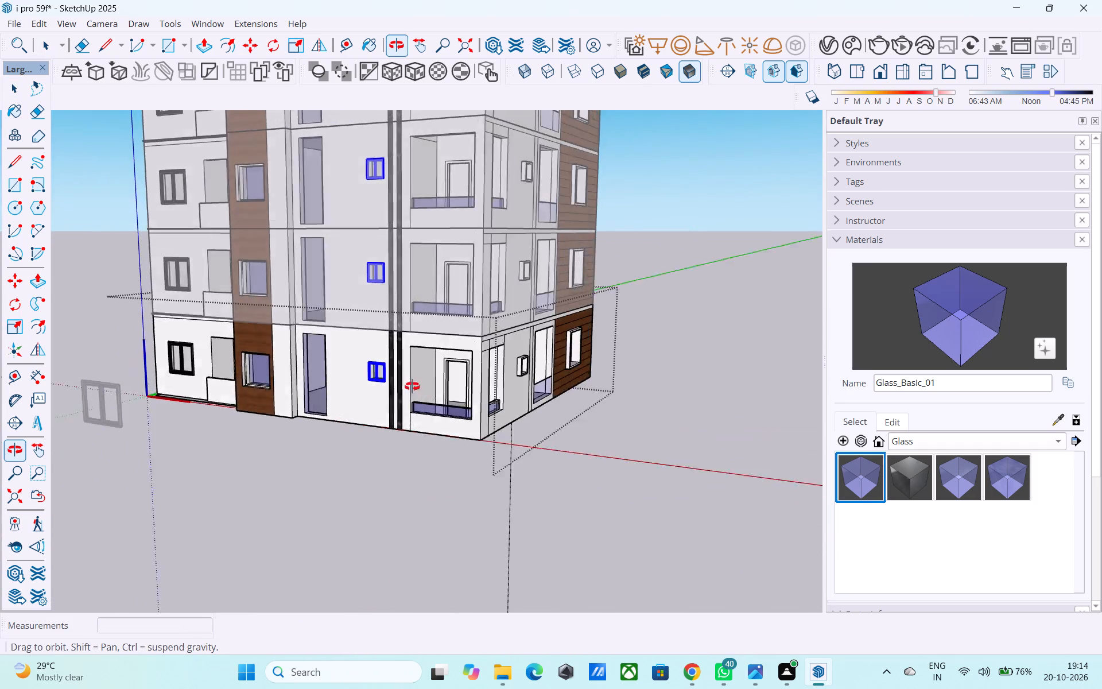
{"action": "middle_click_drag", "start_coordinate": [412, 386], "coordinate": [187, 392]}
{"action": "middle_click_drag", "start_coordinate": [502, 375], "coordinate": [624, 347]}
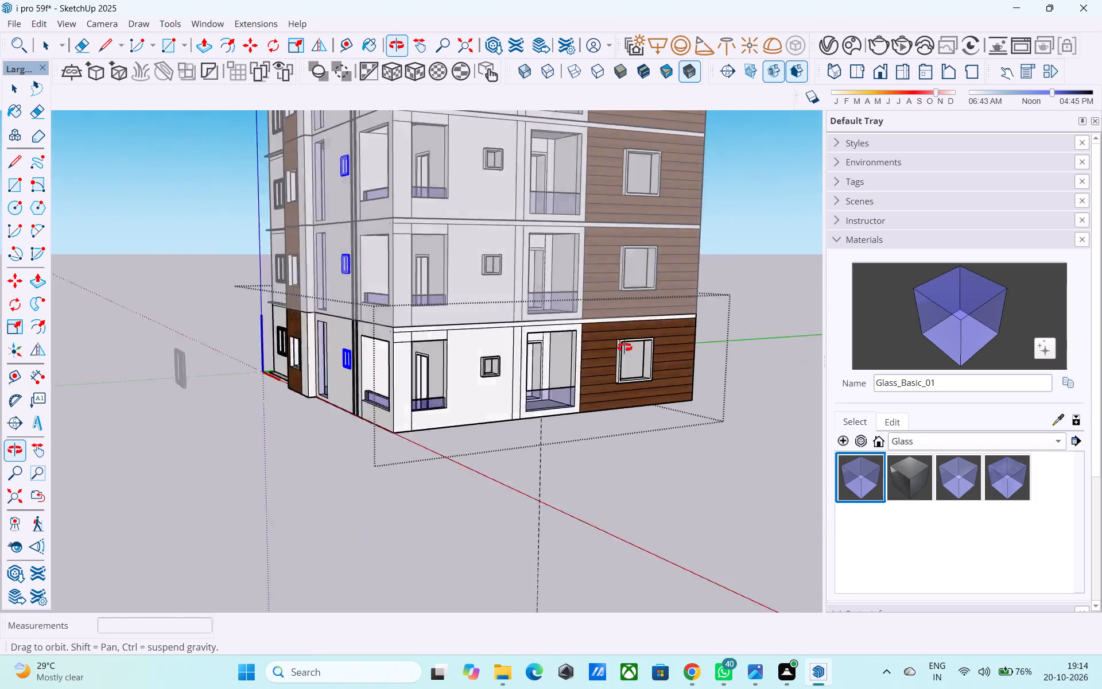
{"action": "middle_click_drag", "start_coordinate": [624, 347], "coordinate": [395, 389]}
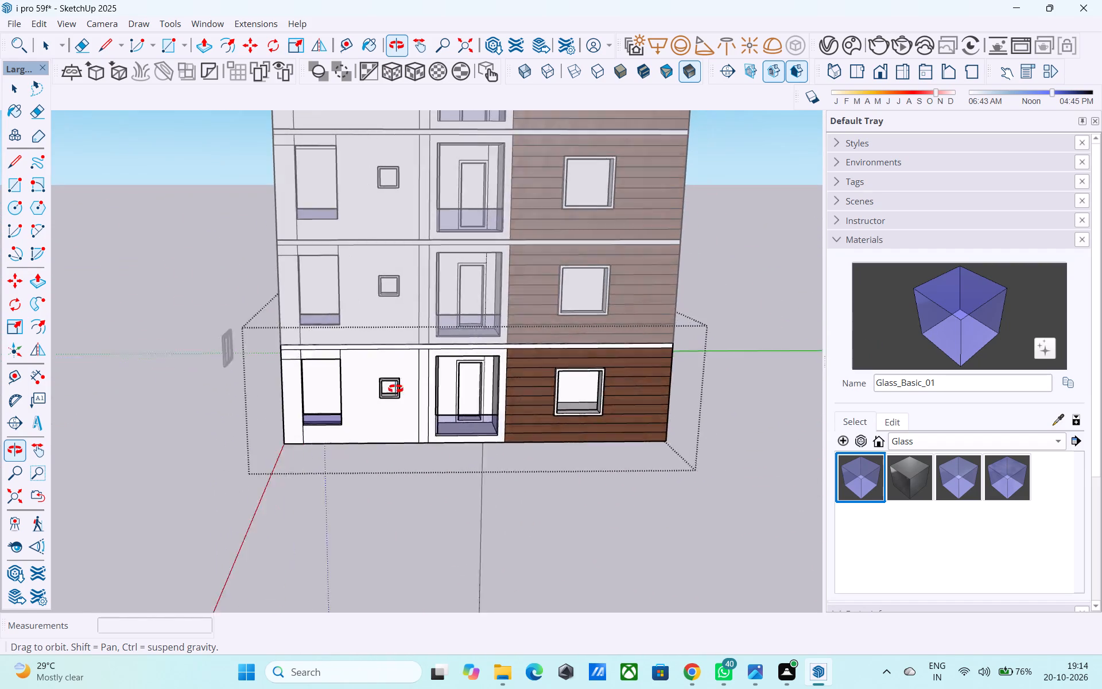
{"action": "middle_click_drag", "start_coordinate": [395, 389], "coordinate": [372, 389]}
{"action": "scroll", "coordinate": [371, 395], "scroll_direction": "down", "scroll_amount": 4}
{"action": "middle_click_drag", "start_coordinate": [371, 408], "coordinate": [808, 339]}
{"action": "middle_click_drag", "start_coordinate": [354, 358], "coordinate": [550, 414]}
Copy the ground-floor double window frame and paste it in front of the wood-clad side wall, below its window opening.
{"action": "scroll", "coordinate": [317, 371], "scroll_direction": "up", "scroll_amount": 5}
{"action": "left_click", "coordinate": [320, 380]}
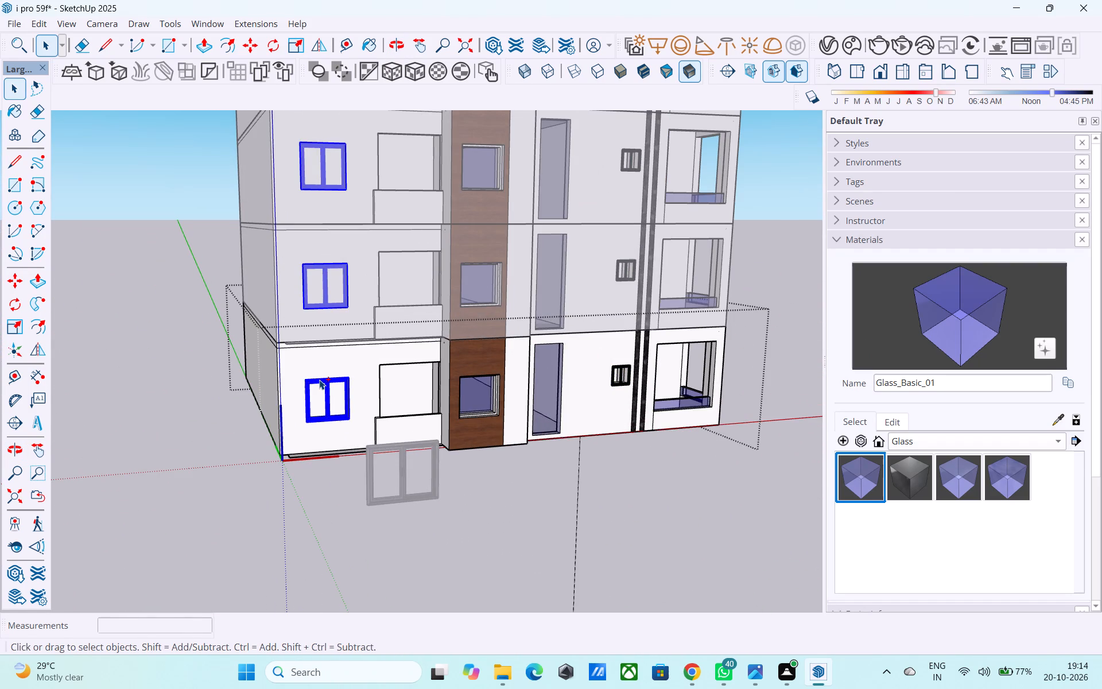
{"action": "key", "text": "ctrl+c"}
{"action": "middle_click_drag", "start_coordinate": [490, 343], "coordinate": [211, 344]}
{"action": "scroll", "coordinate": [342, 350], "scroll_direction": "down", "scroll_amount": 4}
{"action": "middle_click_drag", "start_coordinate": [497, 351], "coordinate": [231, 360]}
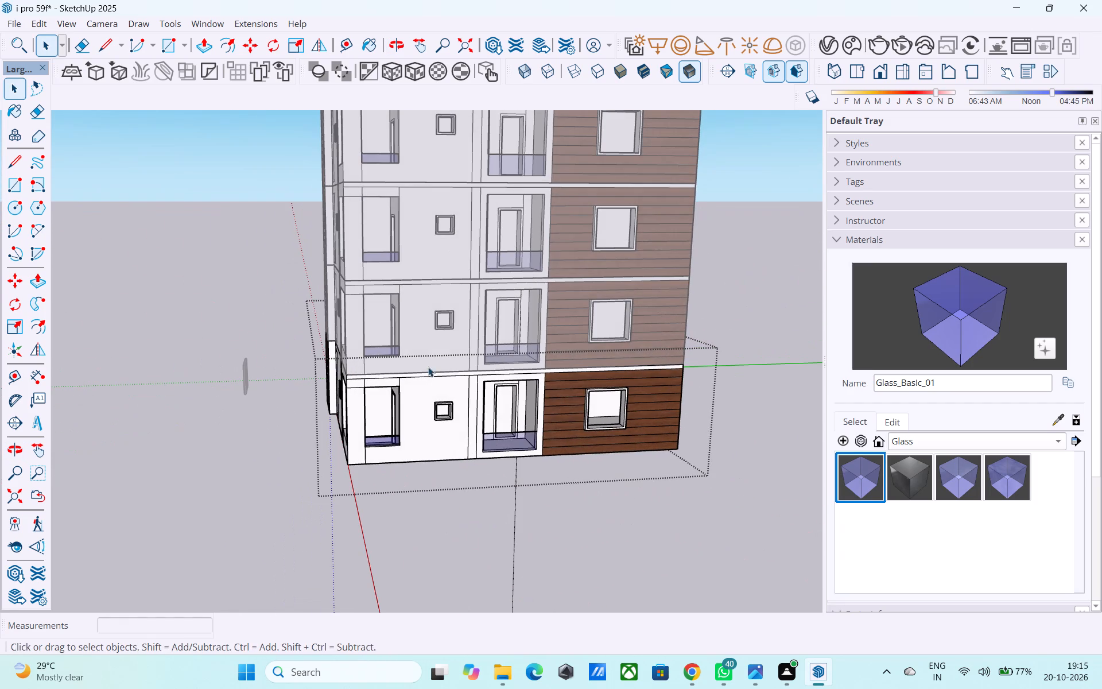
{"action": "key", "text": "ctrl+v"}
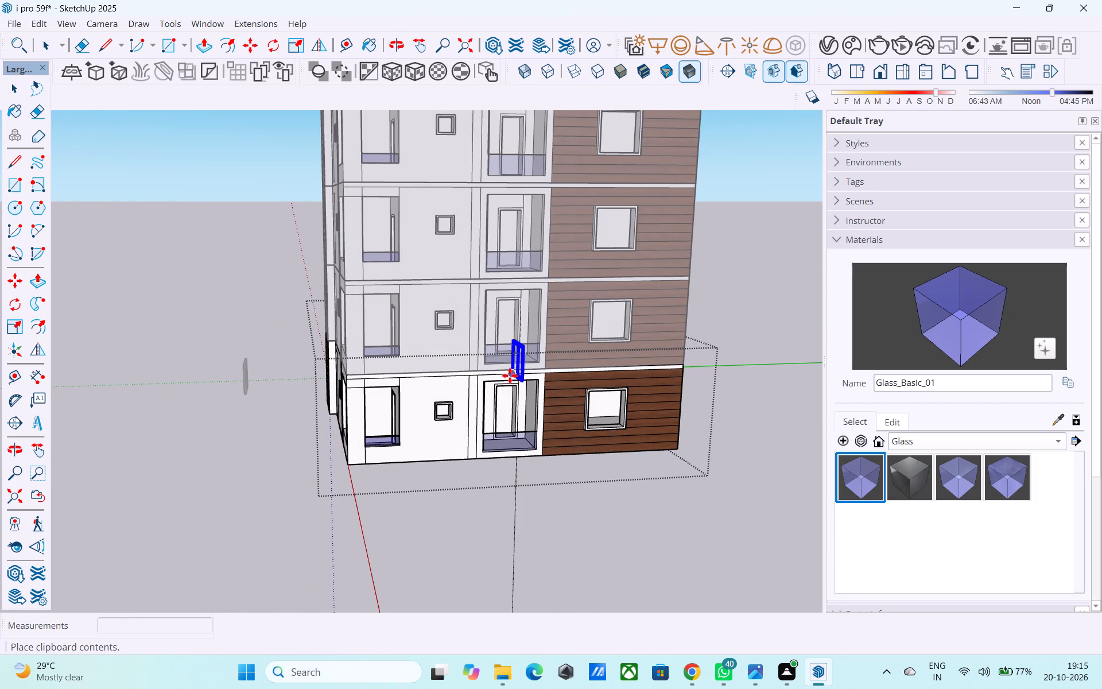
{"action": "scroll", "coordinate": [510, 376], "scroll_direction": "down", "scroll_amount": 5}
{"action": "scroll", "coordinate": [530, 454], "scroll_direction": "up", "scroll_amount": 13}
{"action": "scroll", "coordinate": [575, 432], "scroll_direction": "down", "scroll_amount": 2}
{"action": "middle_click_drag", "start_coordinate": [572, 441], "coordinate": [570, 487]}
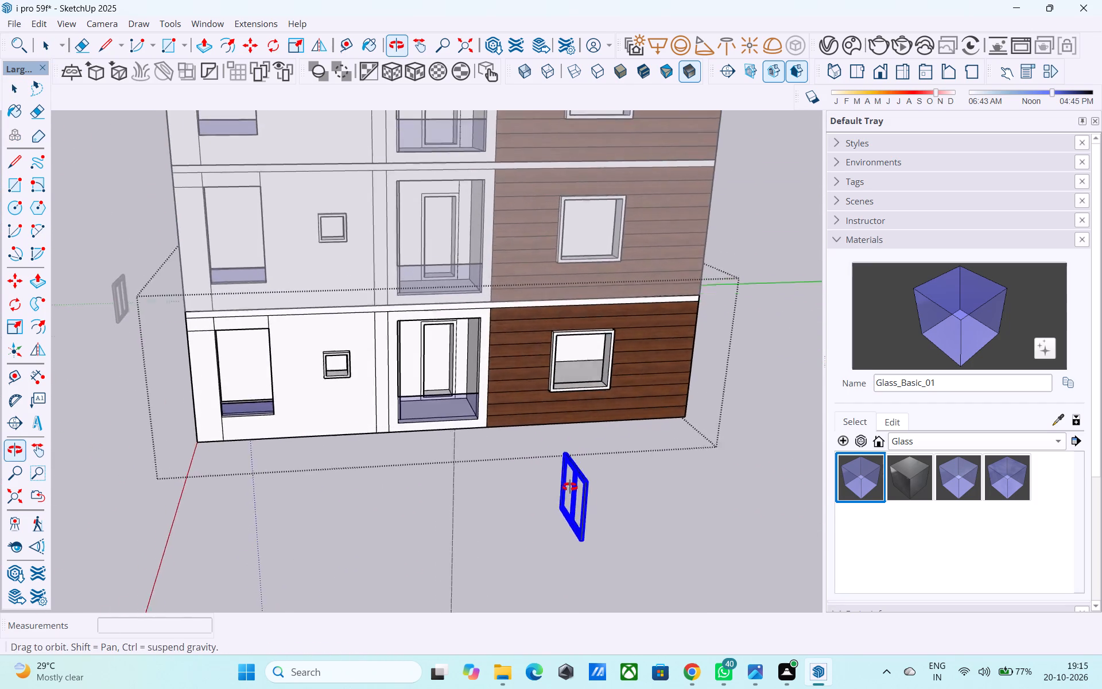
{"action": "middle_click_drag", "start_coordinate": [570, 487], "coordinate": [570, 574]}
{"action": "left_click", "coordinate": [565, 501]}
{"action": "middle_click_drag", "start_coordinate": [577, 480], "coordinate": [528, 474]}
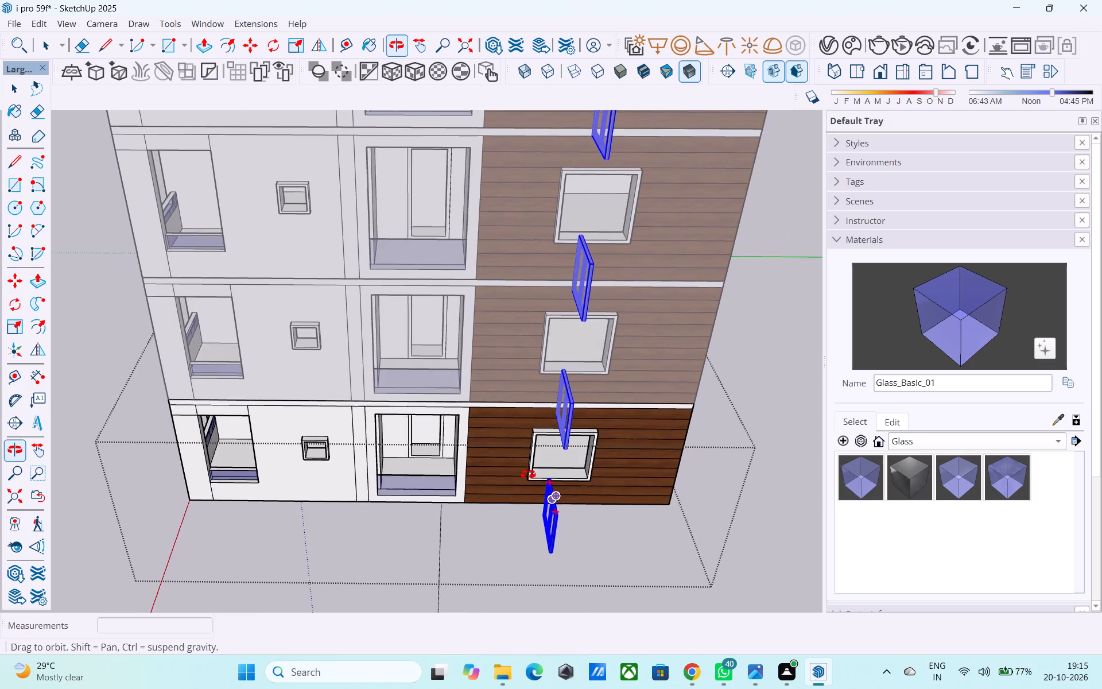
Rotate the pasted double window frame 90° so it lies parallel to the wood-clad side wall.
{"action": "middle_click_drag", "start_coordinate": [528, 474], "coordinate": [524, 473]}
{"action": "key", "text": "q"}
{"action": "scroll", "coordinate": [546, 523], "scroll_direction": "up", "scroll_amount": 7}
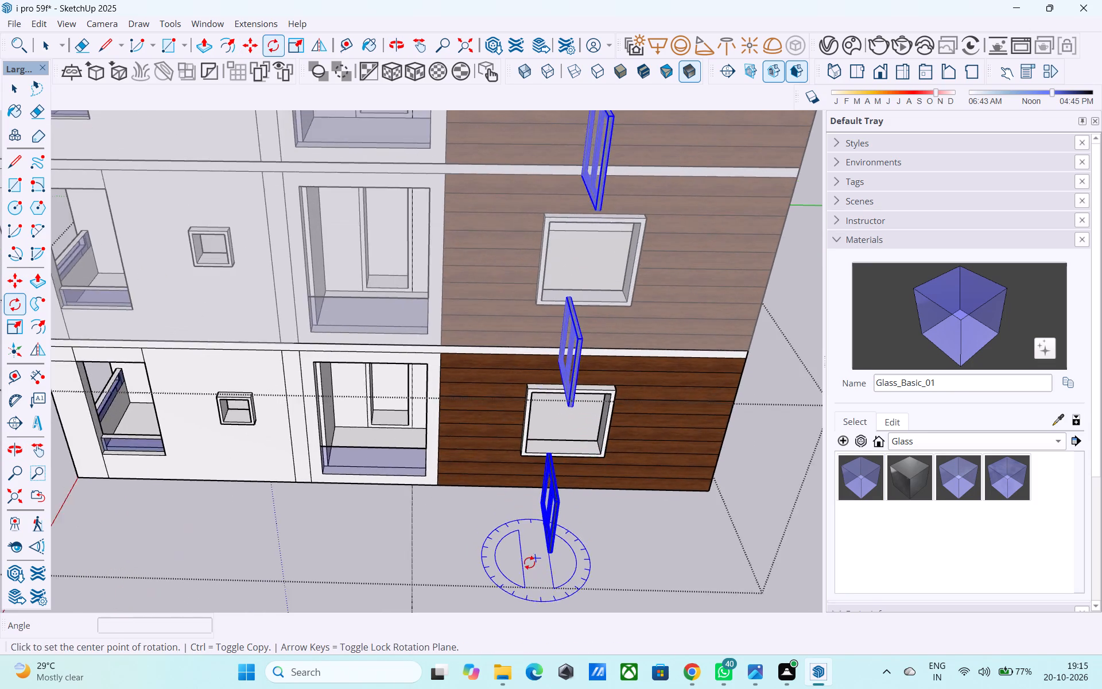
{"action": "scroll", "coordinate": [527, 564], "scroll_direction": "down", "scroll_amount": 9}
{"action": "middle_click", "coordinate": [518, 563]}
{"action": "scroll", "coordinate": [500, 530], "scroll_direction": "up", "scroll_amount": 6}
{"action": "left_click", "coordinate": [500, 524]}
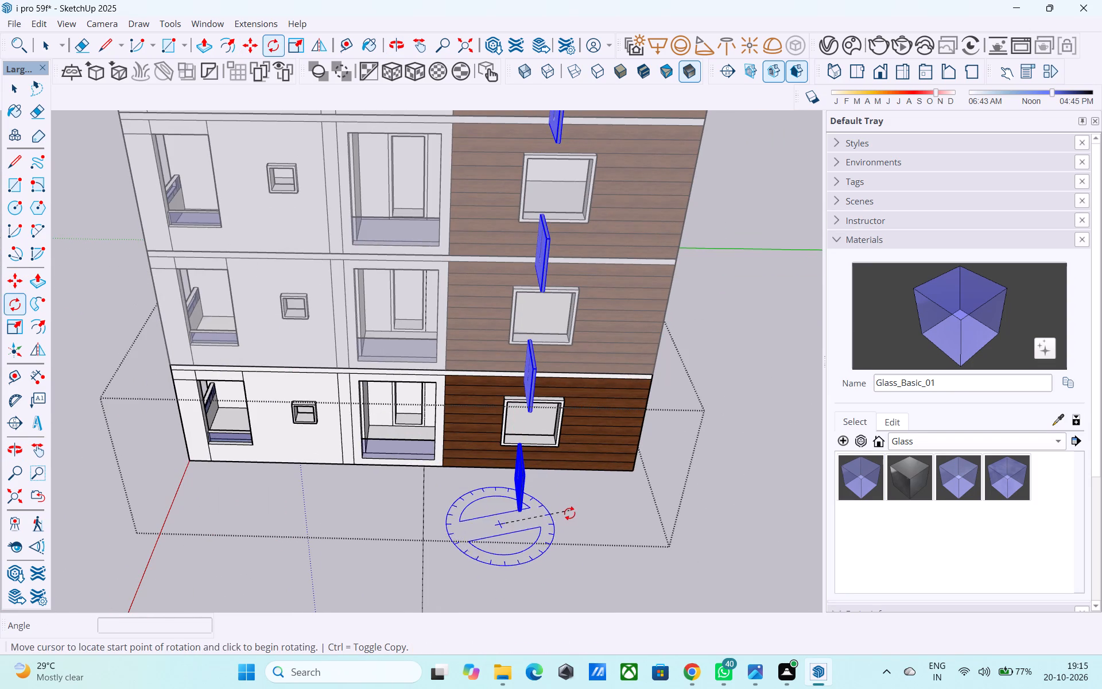
{"action": "left_click", "coordinate": [573, 527]}
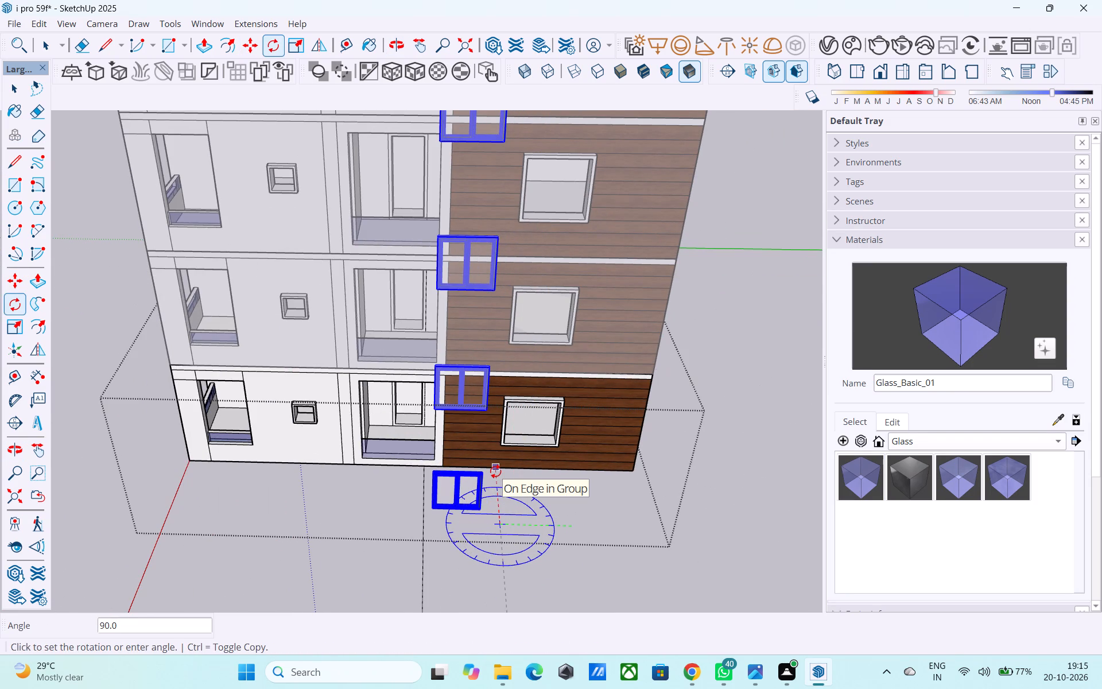
{"action": "left_click", "coordinate": [495, 471]}
Move the rotated window frame by its upper corner onto the matching corner of the side wall's window surround.
{"action": "scroll", "coordinate": [453, 473], "scroll_direction": "up", "scroll_amount": 11}
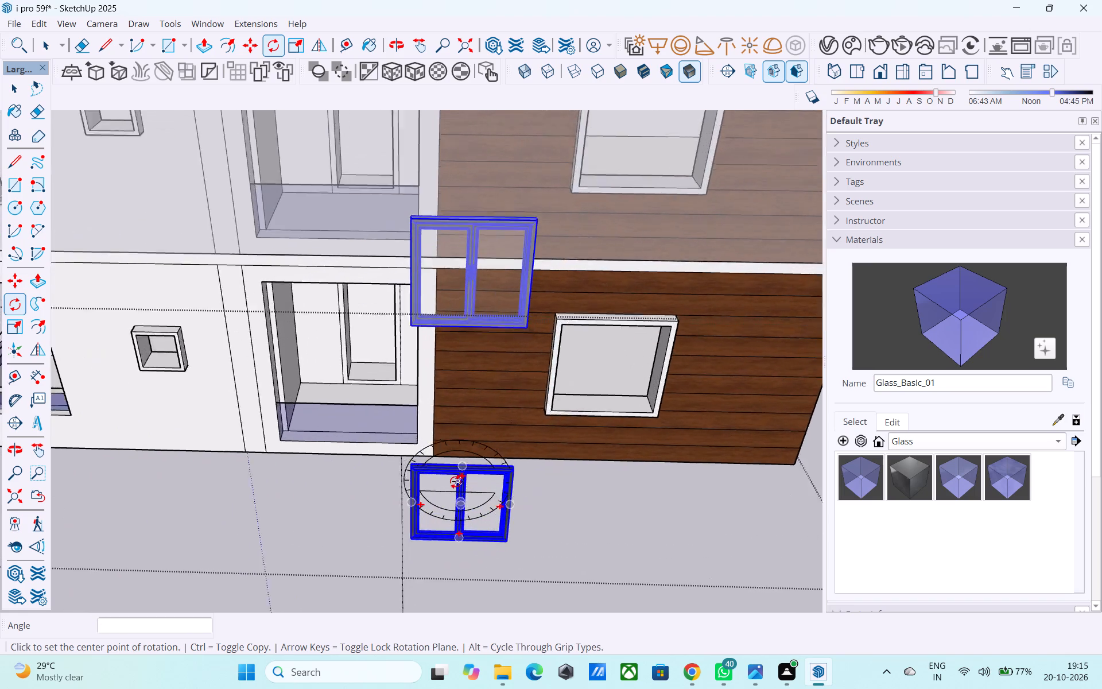
{"action": "key", "text": "m"}
{"action": "scroll", "coordinate": [492, 478], "scroll_direction": "up", "scroll_amount": 15}
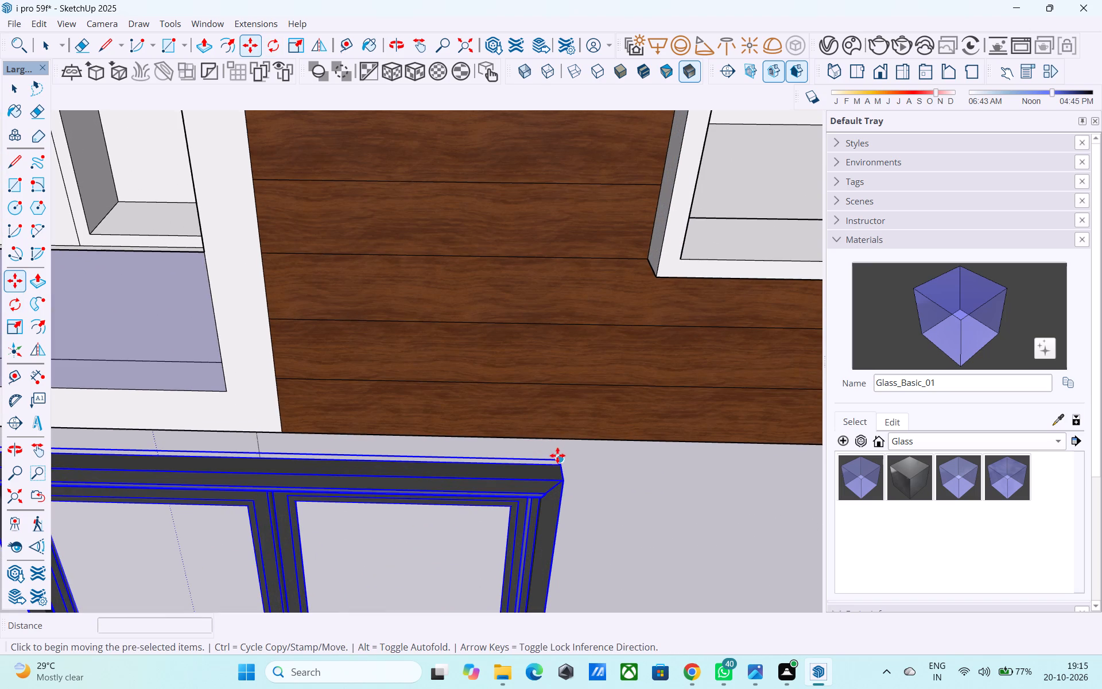
{"action": "scroll", "coordinate": [560, 465], "scroll_direction": "up", "scroll_amount": 15}
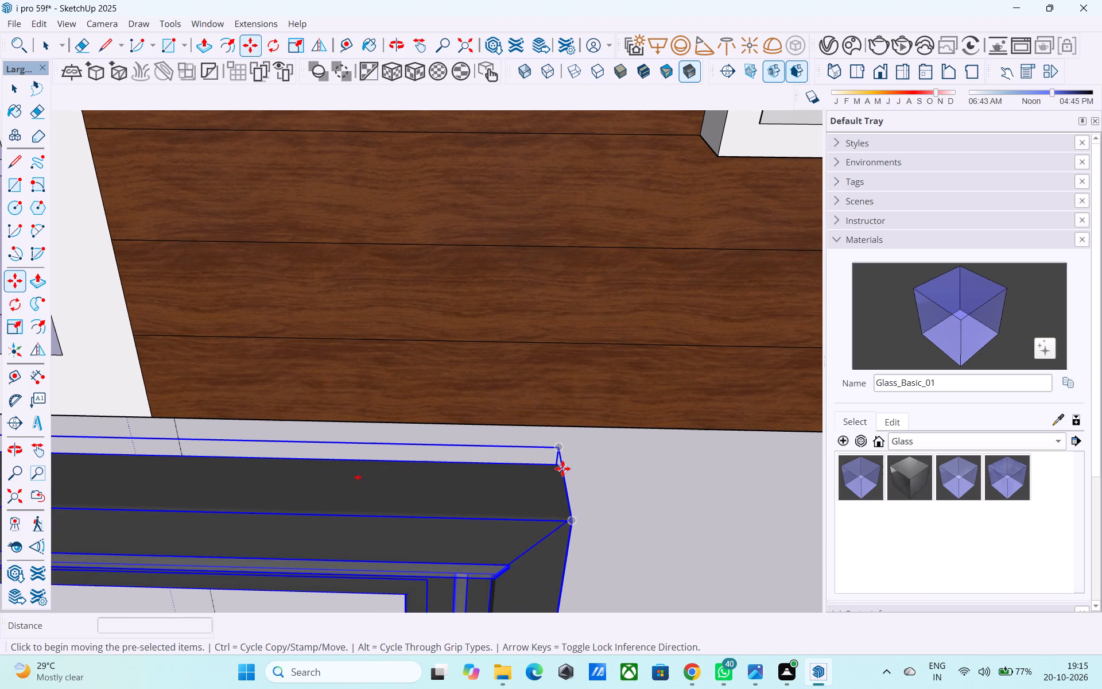
{"action": "left_click", "coordinate": [562, 469]}
{"action": "scroll", "coordinate": [466, 388], "scroll_direction": "down", "scroll_amount": 20}
{"action": "scroll", "coordinate": [466, 388], "scroll_direction": "down", "scroll_amount": 20}
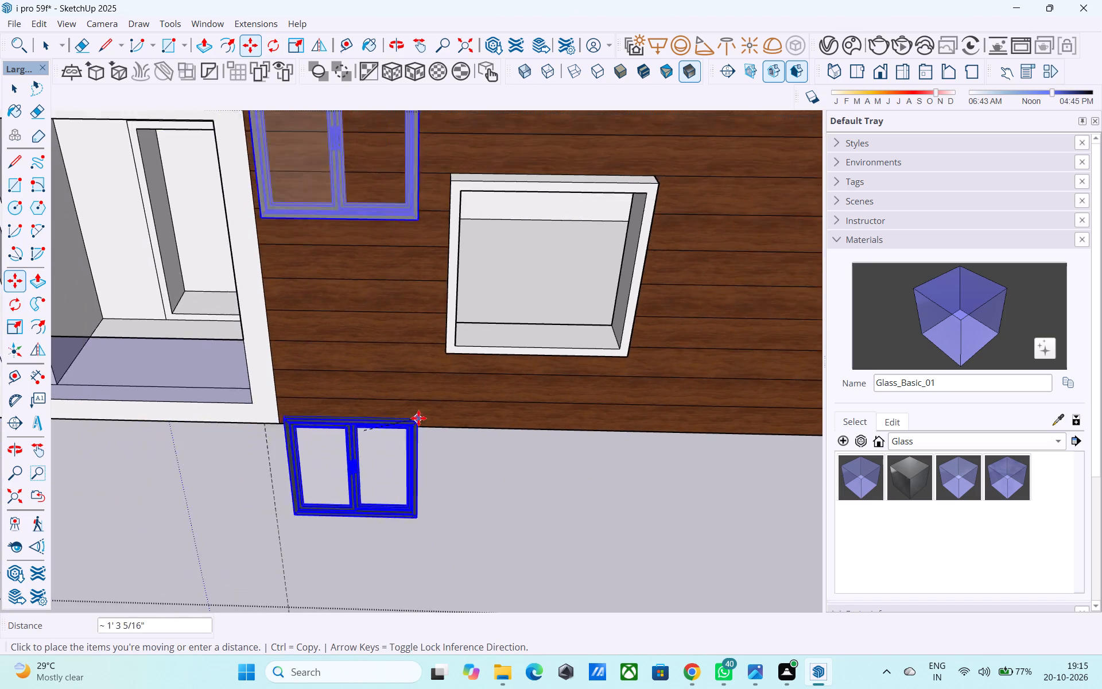
{"action": "scroll", "coordinate": [418, 418], "scroll_direction": "down", "scroll_amount": 3}
{"action": "scroll", "coordinate": [608, 272], "scroll_direction": "up", "scroll_amount": 15}
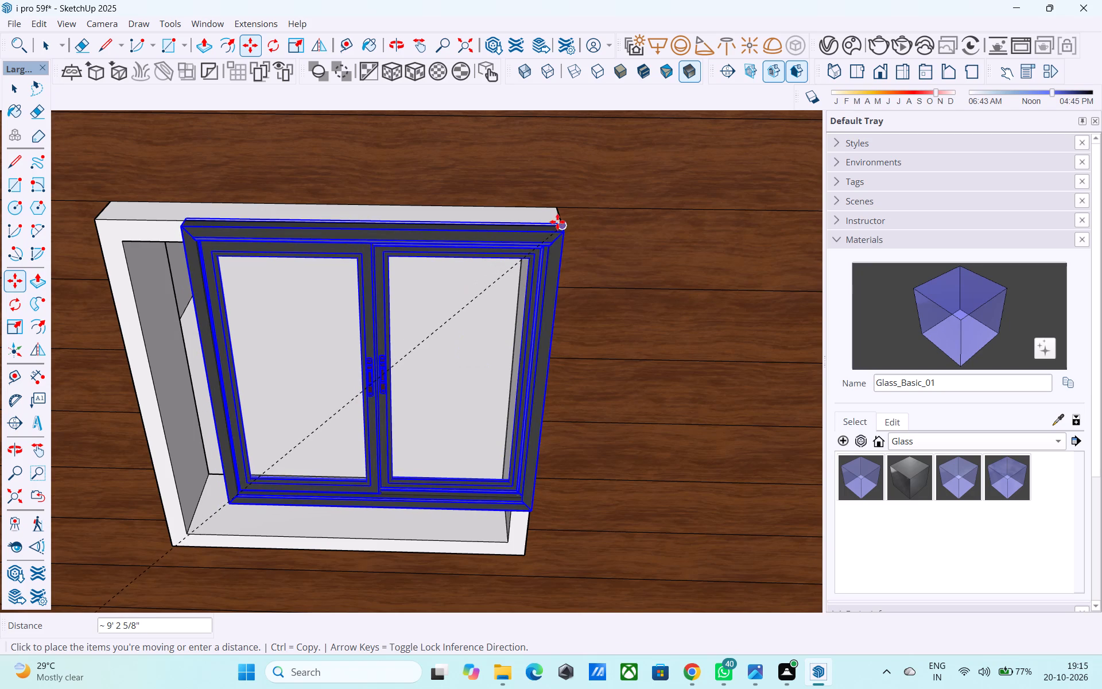
{"action": "left_click", "coordinate": [557, 222]}
Scale the window frame uniformly by about 1.2 from its lower corner to cover the side wall's window surround.
{"action": "middle_click_drag", "start_coordinate": [448, 287], "coordinate": [477, 243]}
{"action": "key", "text": "s"}
{"action": "scroll", "coordinate": [378, 309], "scroll_direction": "down", "scroll_amount": 3}
{"action": "middle_click_drag", "start_coordinate": [370, 313], "coordinate": [476, 210], "text": "shift"}
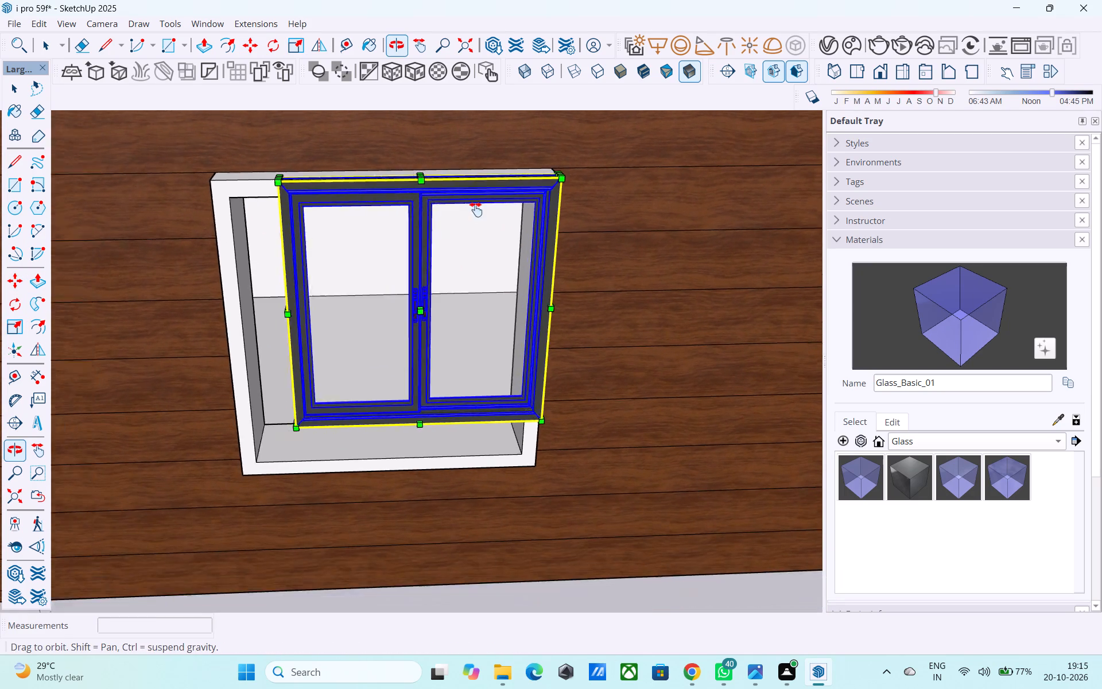
{"action": "middle_click_drag", "start_coordinate": [476, 210], "coordinate": [599, 134], "text": "shift"}
{"action": "scroll", "coordinate": [344, 394], "scroll_direction": "up", "scroll_amount": 4}
{"action": "left_click", "coordinate": [425, 362]}
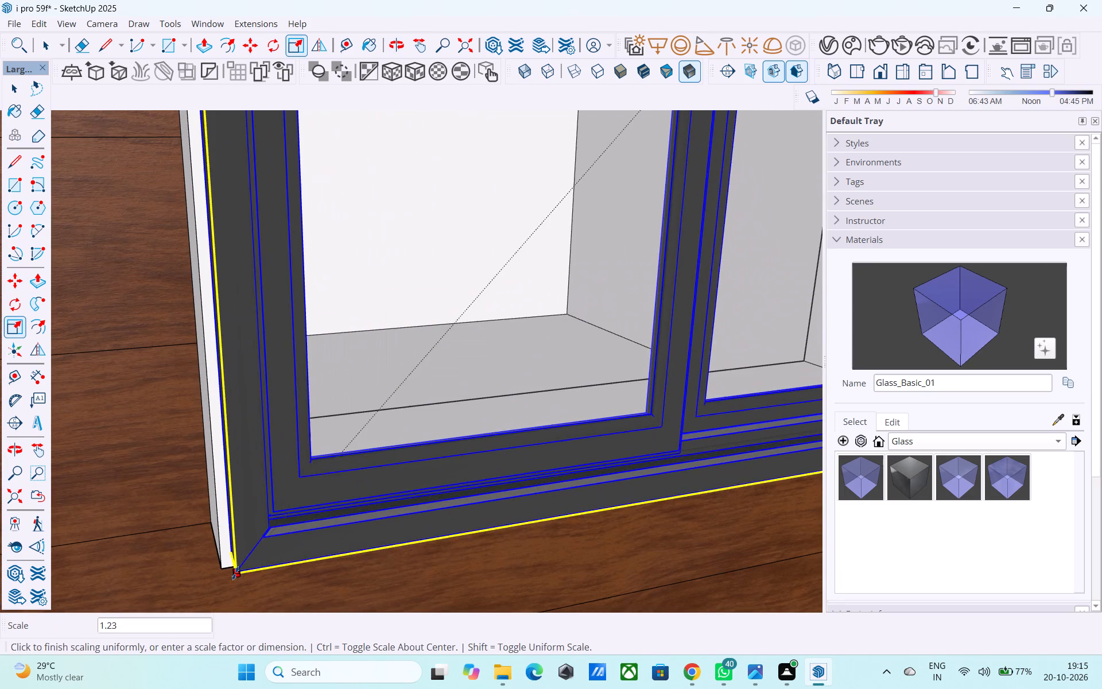
{"action": "left_click", "coordinate": [224, 575]}
Examine the fitted windows on the wood-clad side wall and the unfitted wood bay opening on the front facade.
{"action": "scroll", "coordinate": [231, 541], "scroll_direction": "down", "scroll_amount": 20}
{"action": "scroll", "coordinate": [231, 541], "scroll_direction": "down", "scroll_amount": 1}
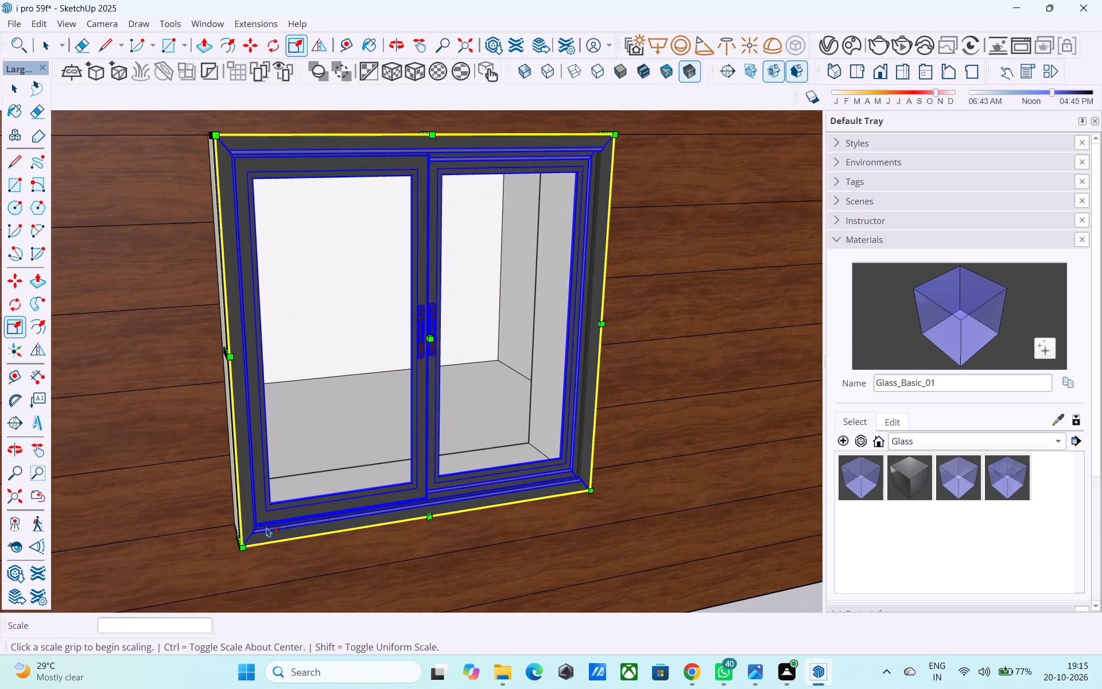
{"action": "scroll", "coordinate": [266, 527], "scroll_direction": "down", "scroll_amount": 3}
{"action": "scroll", "coordinate": [316, 494], "scroll_direction": "down", "scroll_amount": 3}
{"action": "middle_click_drag", "start_coordinate": [316, 493], "coordinate": [347, 482]}
{"action": "scroll", "coordinate": [350, 448], "scroll_direction": "down", "scroll_amount": 4}
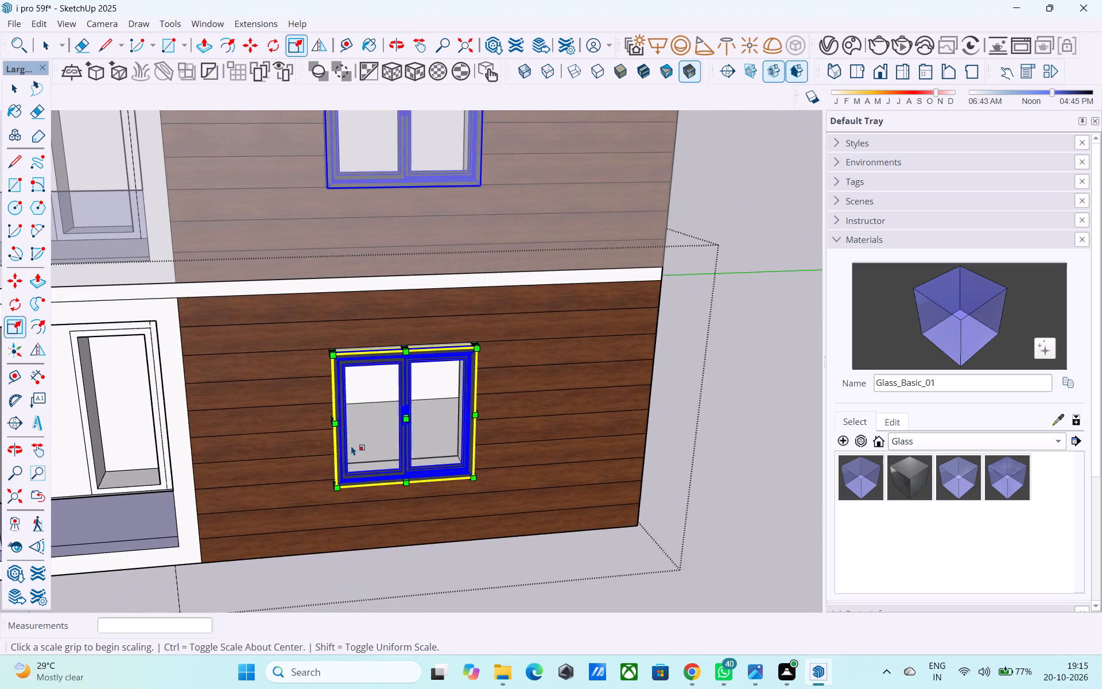
{"action": "scroll", "coordinate": [351, 446], "scroll_direction": "down", "scroll_amount": 3}
{"action": "middle_click_drag", "start_coordinate": [352, 447], "coordinate": [367, 513], "text": "shift"}
{"action": "scroll", "coordinate": [379, 494], "scroll_direction": "down", "scroll_amount": 7}
{"action": "middle_click_drag", "start_coordinate": [381, 498], "coordinate": [465, 469]}
{"action": "scroll", "coordinate": [465, 469], "scroll_direction": "down", "scroll_amount": 6}
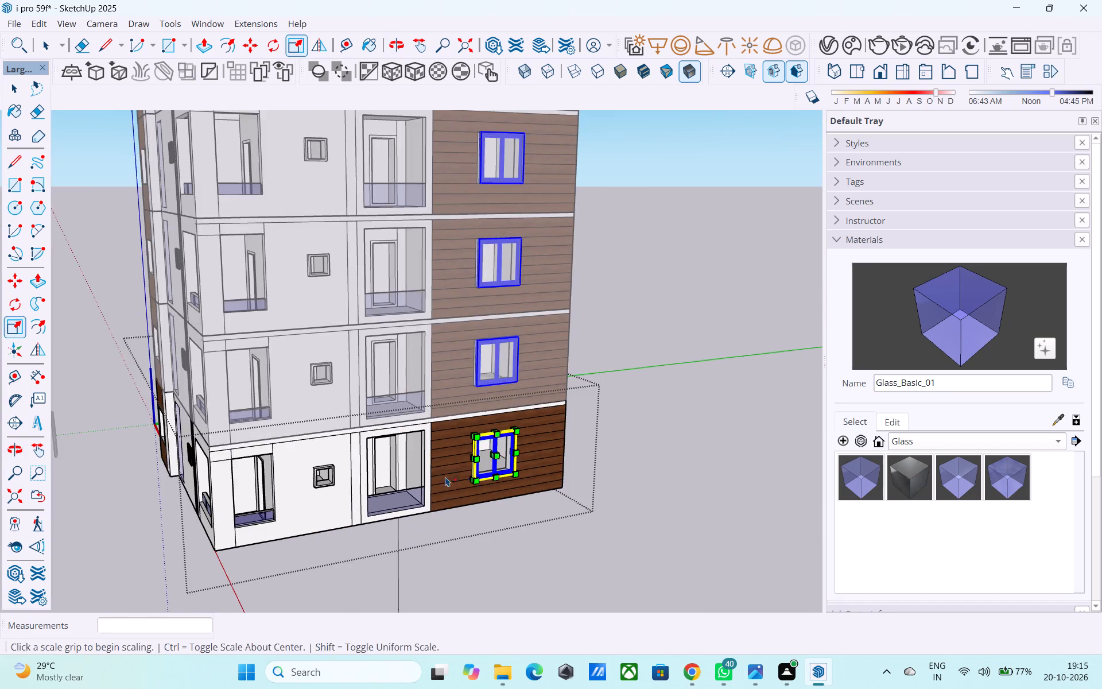
{"action": "middle_click_drag", "start_coordinate": [433, 479], "coordinate": [807, 416], "text": "shift"}
{"action": "middle_click_drag", "start_coordinate": [742, 423], "coordinate": [740, 423]}
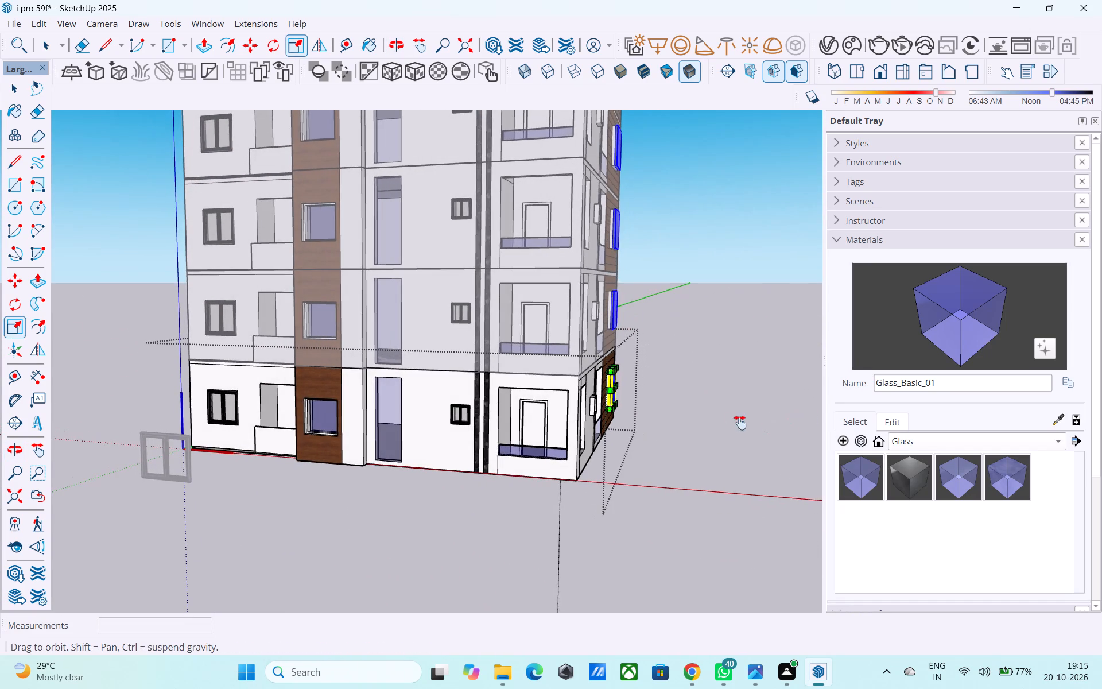
{"action": "middle_click_drag", "start_coordinate": [740, 423], "coordinate": [691, 491]}
{"action": "middle_click_drag", "start_coordinate": [651, 472], "coordinate": [643, 501]}
{"action": "scroll", "coordinate": [312, 342], "scroll_direction": "up", "scroll_amount": 14}
{"action": "middle_click_drag", "start_coordinate": [245, 261], "coordinate": [261, 332], "text": "shift"}
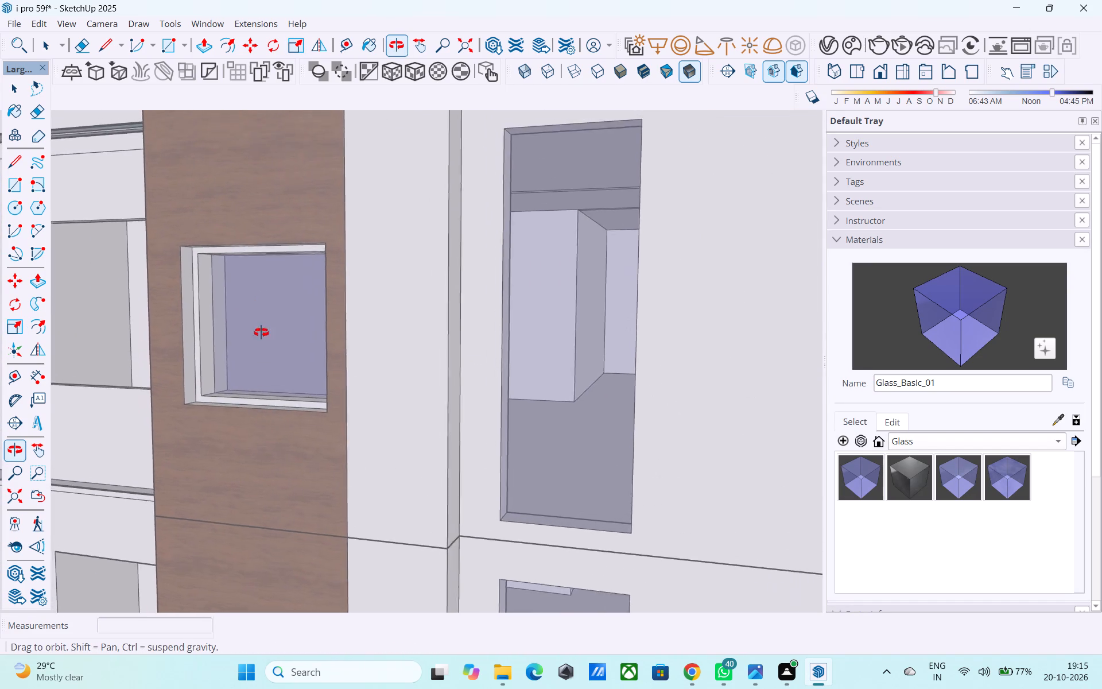
{"action": "middle_click_drag", "start_coordinate": [261, 332], "coordinate": [283, 295], "text": "shift"}
{"action": "scroll", "coordinate": [241, 273], "scroll_direction": "down", "scroll_amount": 11}
{"action": "middle_click_drag", "start_coordinate": [230, 449], "coordinate": [345, 259], "text": "shift"}
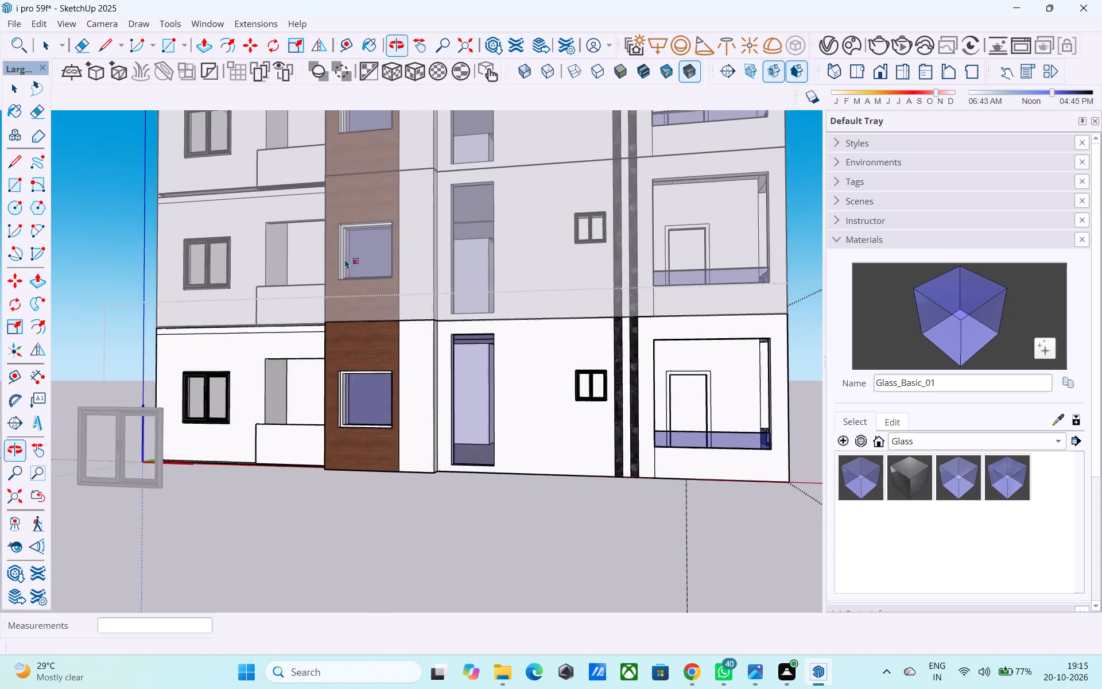
Pull the recessed window surround face in the front wood bay 6" outward, flush with the wood cladding.
{"action": "scroll", "coordinate": [346, 384], "scroll_direction": "up", "scroll_amount": 20}
{"action": "key", "text": "space"}
{"action": "left_click", "coordinate": [341, 389]}
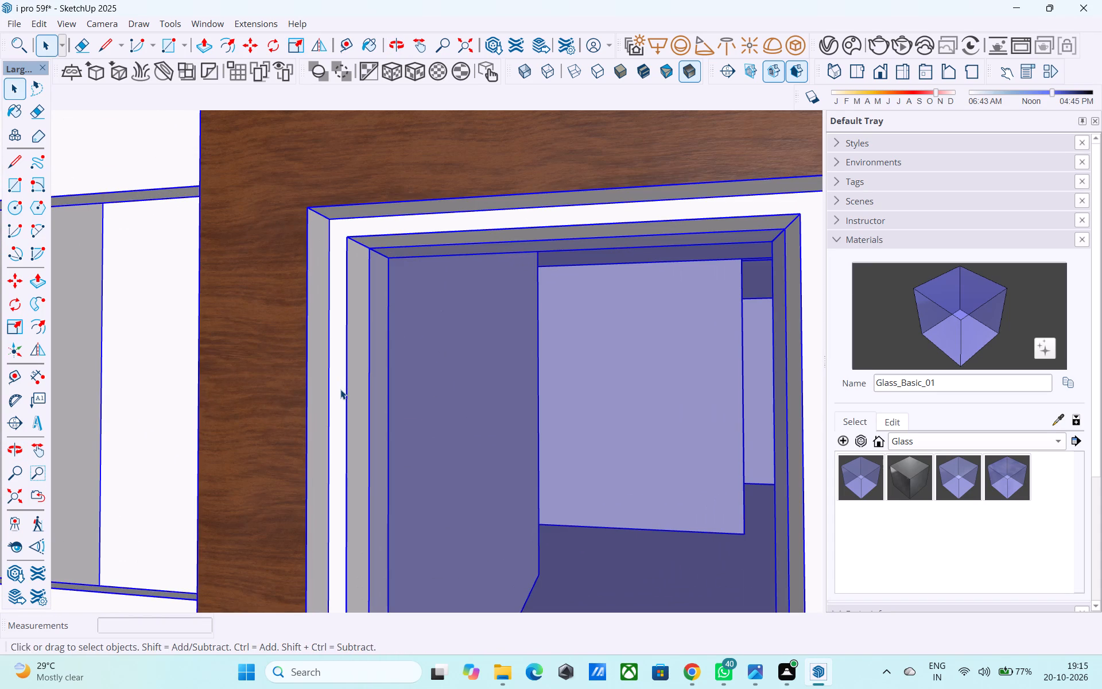
{"action": "left_click", "coordinate": [340, 389]}
{"action": "double_click", "coordinate": [339, 389]}
{"action": "left_click", "coordinate": [343, 377]}
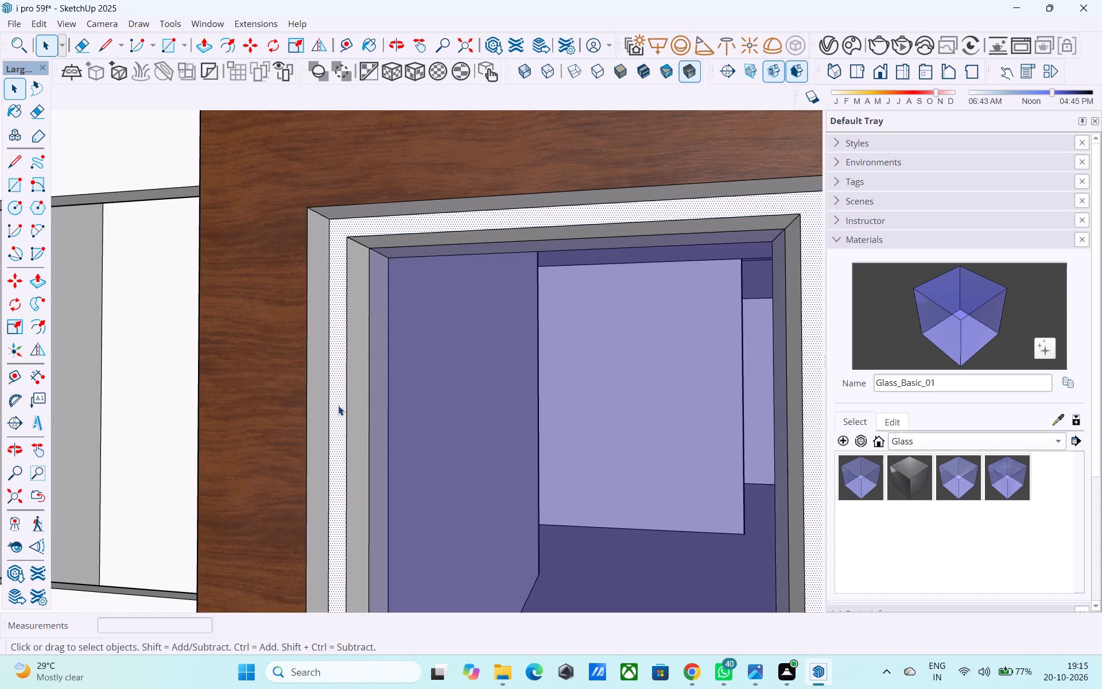
{"action": "left_click", "coordinate": [336, 404]}
{"action": "key", "text": "p"}
{"action": "left_click", "coordinate": [336, 404]}
{"action": "left_click", "coordinate": [336, 403]}
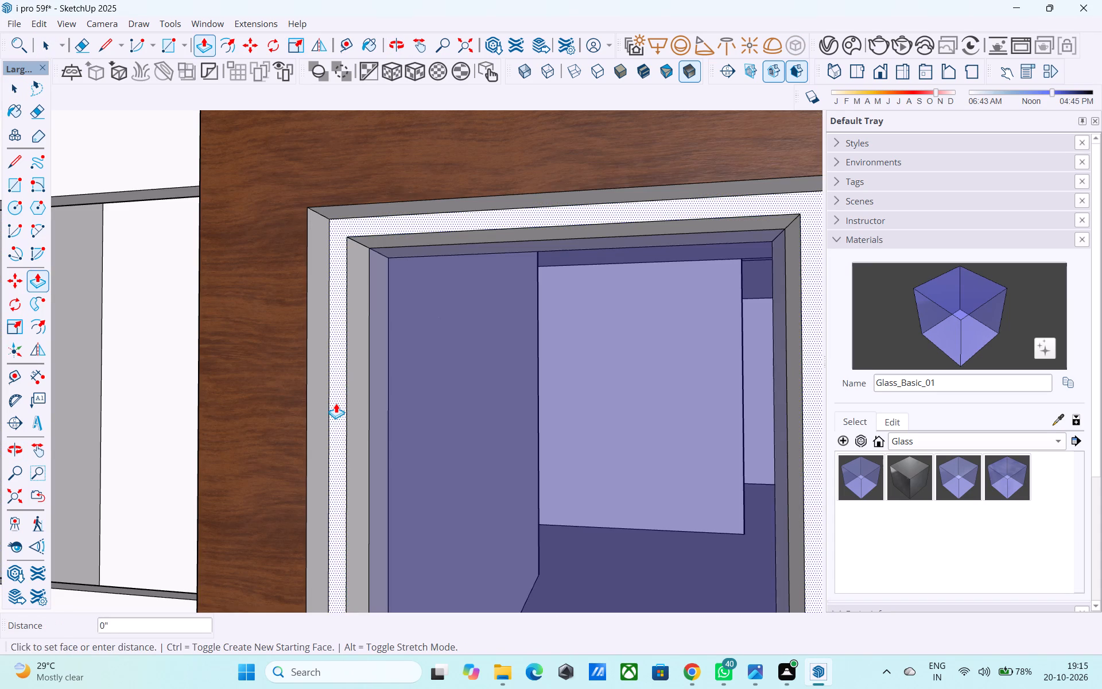
{"action": "left_click", "coordinate": [335, 404]}
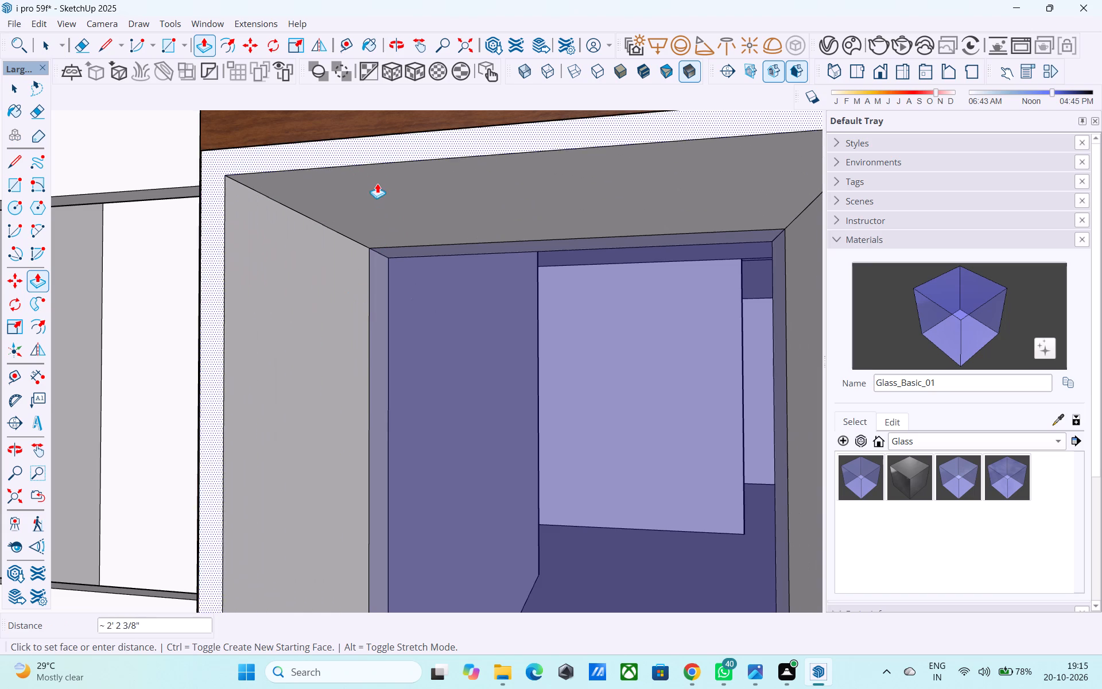
{"action": "scroll", "coordinate": [377, 189], "scroll_direction": "up", "scroll_amount": 1}
{"action": "middle_click_drag", "start_coordinate": [397, 222], "coordinate": [565, 287]}
{"action": "scroll", "coordinate": [565, 287], "scroll_direction": "down", "scroll_amount": 4}
{"action": "left_click", "coordinate": [350, 249]}
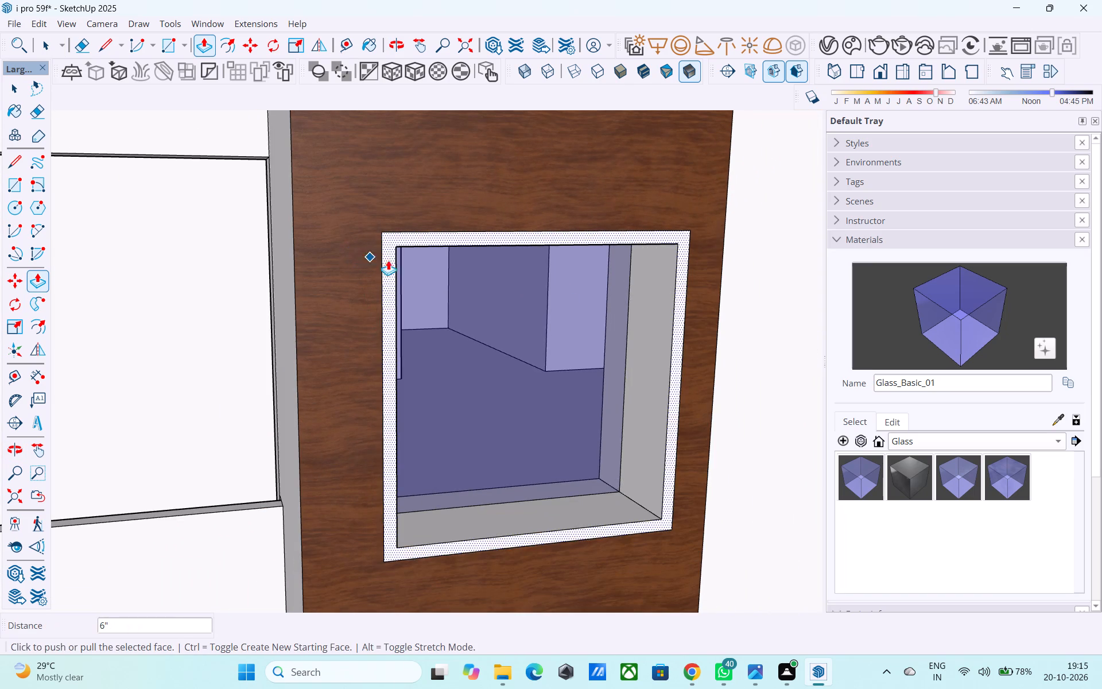
Extrude the wood bay's window surround face a further 6" outward and leave the wall group's editing.
{"action": "scroll", "coordinate": [393, 260], "scroll_direction": "up", "scroll_amount": 4}
{"action": "left_click", "coordinate": [386, 245]}
{"action": "key", "text": "6"}
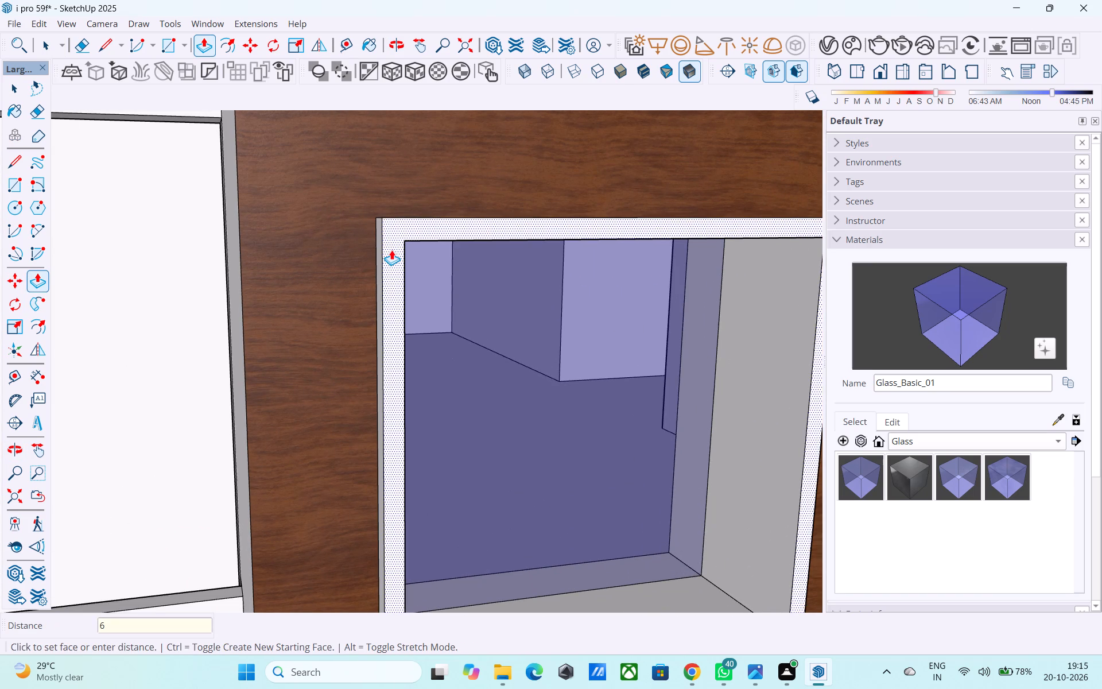
{"action": "key", "text": "shift+quotedbl"}
{"action": "key", "text": "Return"}
{"action": "key", "text": "space"}
{"action": "scroll", "coordinate": [392, 248], "scroll_direction": "down", "scroll_amount": 12}
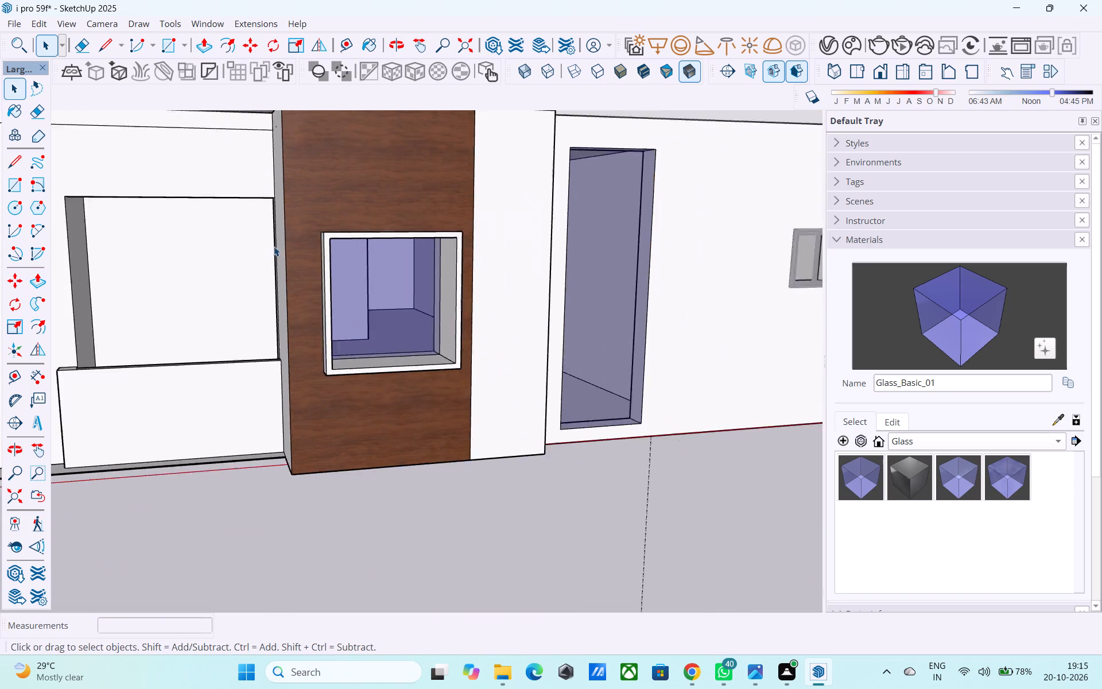
{"action": "scroll", "coordinate": [274, 246], "scroll_direction": "down", "scroll_amount": 4}
{"action": "middle_click_drag", "start_coordinate": [450, 263], "coordinate": [209, 274]}
{"action": "scroll", "coordinate": [207, 265], "scroll_direction": "down", "scroll_amount": 9}
{"action": "middle_click_drag", "start_coordinate": [268, 286], "coordinate": [424, 293]}
{"action": "scroll", "coordinate": [530, 266], "scroll_direction": "down", "scroll_amount": 5}
{"action": "scroll", "coordinate": [323, 277], "scroll_direction": "up", "scroll_amount": 2}
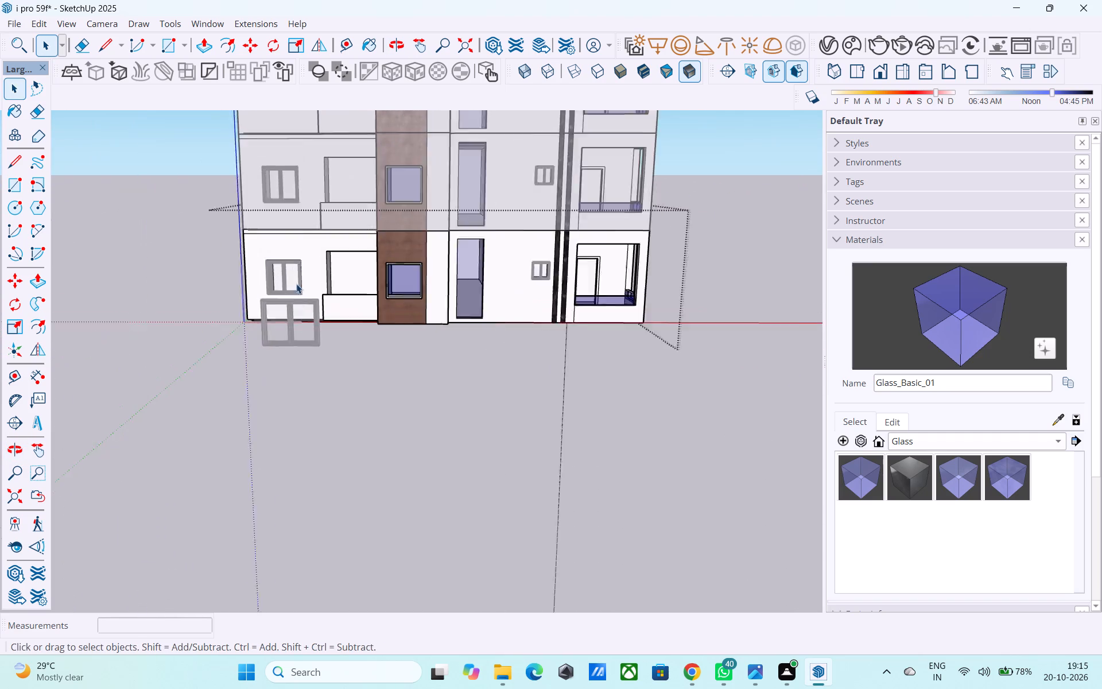
{"action": "scroll", "coordinate": [296, 284], "scroll_direction": "up", "scroll_amount": 7}
{"action": "left_click", "coordinate": [193, 281]}
{"action": "scroll", "coordinate": [215, 285], "scroll_direction": "up", "scroll_amount": 4}
{"action": "left_click", "coordinate": [163, 271]}
{"action": "scroll", "coordinate": [172, 281], "scroll_direction": "down", "scroll_amount": 5}
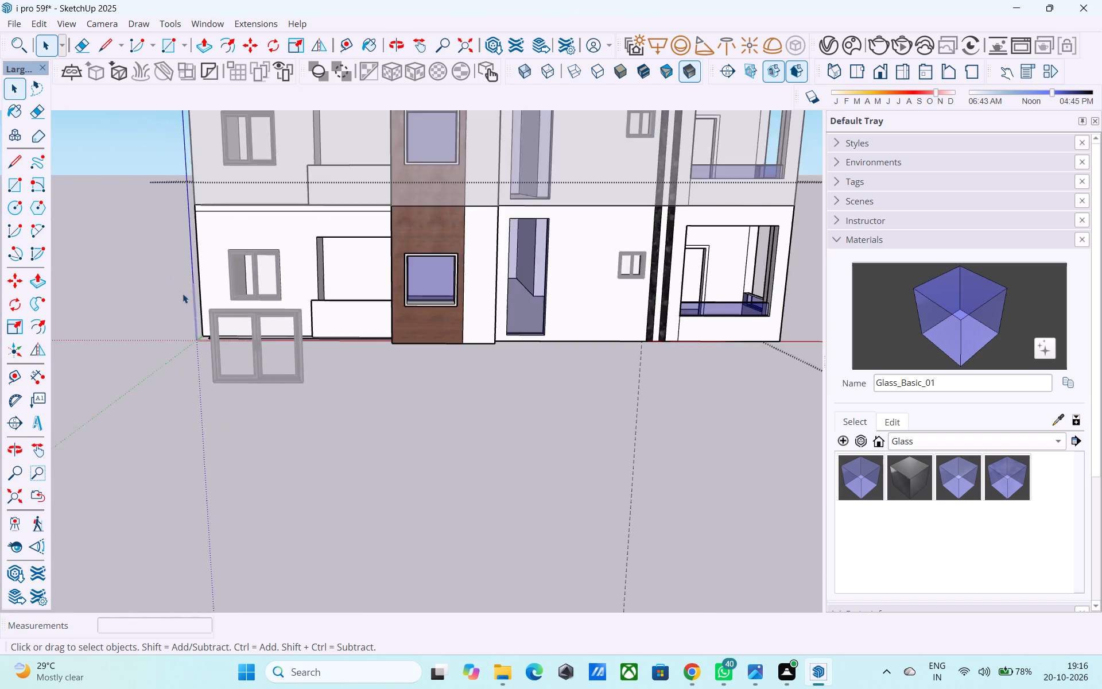
{"action": "scroll", "coordinate": [183, 293], "scroll_direction": "down", "scroll_amount": 6}
{"action": "left_click", "coordinate": [359, 440]}
Copy the front facade's ground-floor double window frame 14' 4 1/2" onto the upper corner of the wood bay's window surround.
{"action": "scroll", "coordinate": [261, 335], "scroll_direction": "up", "scroll_amount": 12}
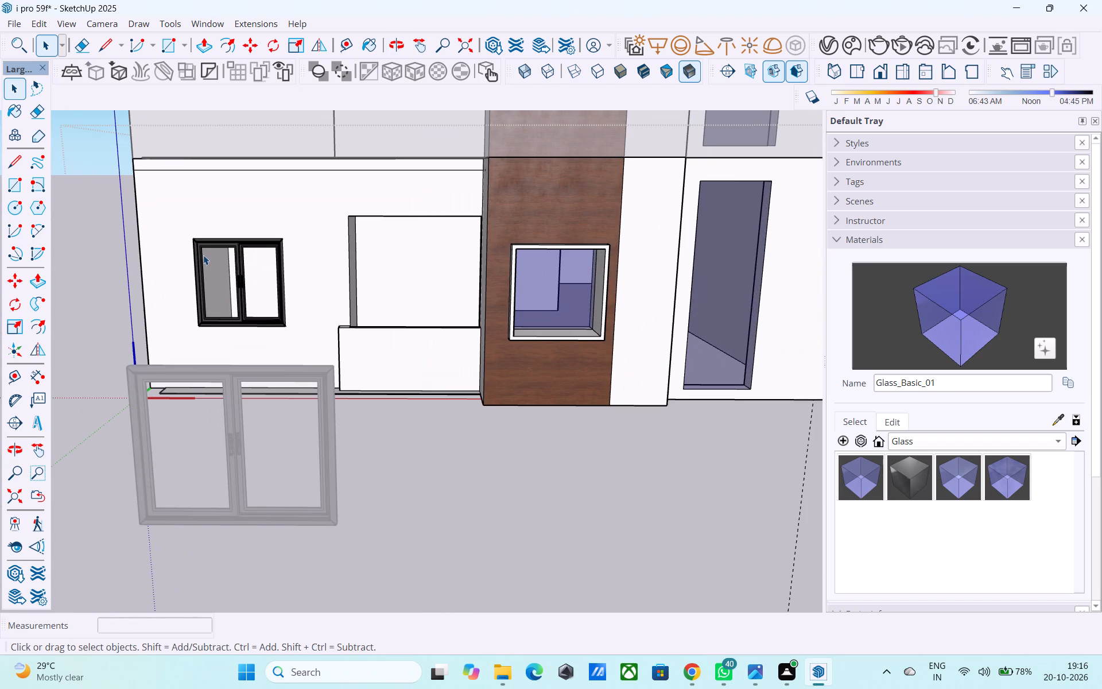
{"action": "left_click", "coordinate": [203, 254]}
{"action": "key", "text": "m"}
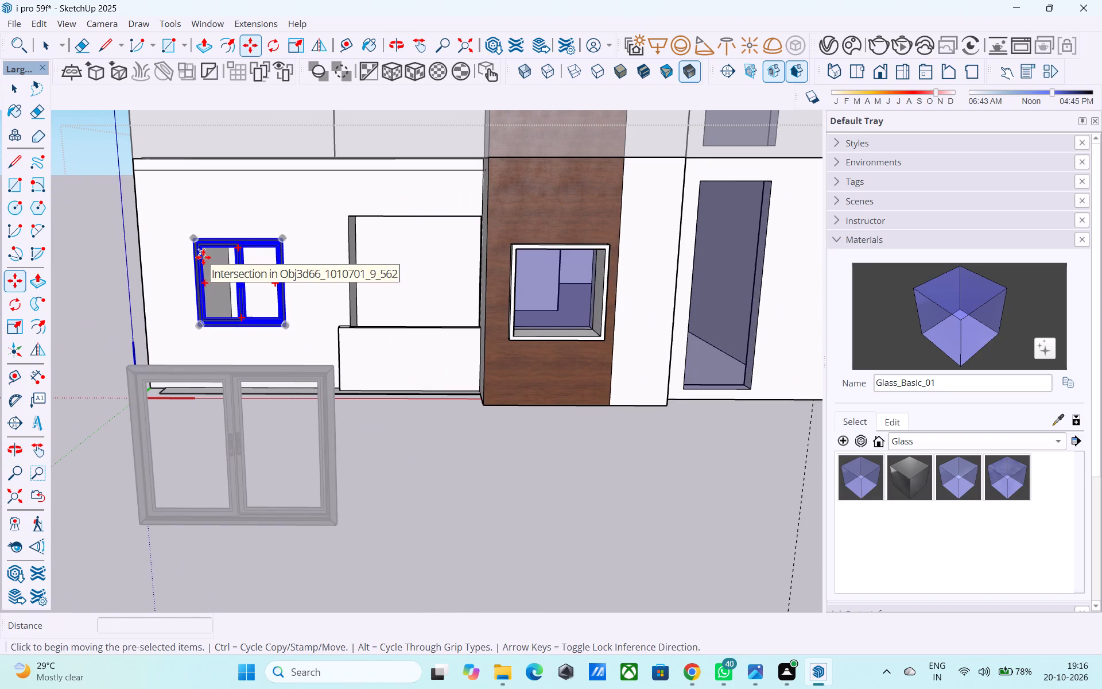
{"action": "scroll", "coordinate": [198, 250], "scroll_direction": "up", "scroll_amount": 20}
{"action": "scroll", "coordinate": [198, 250], "scroll_direction": "up", "scroll_amount": 12}
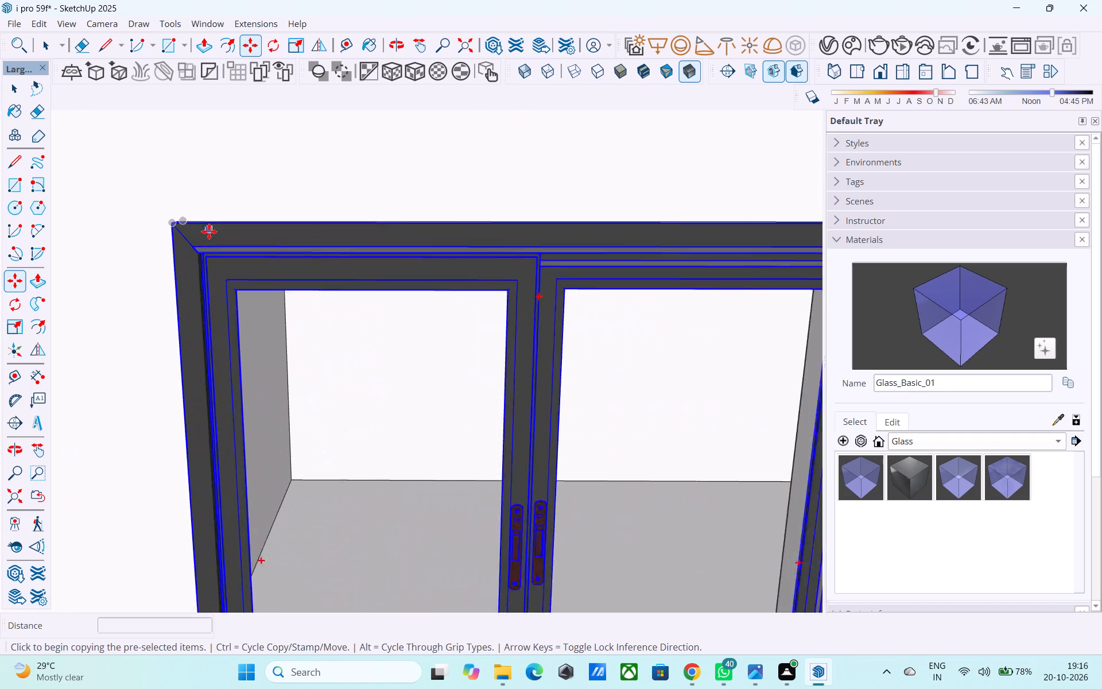
{"action": "scroll", "coordinate": [209, 231], "scroll_direction": "up", "scroll_amount": 5}
{"action": "middle_click_drag", "start_coordinate": [200, 230], "coordinate": [211, 349]}
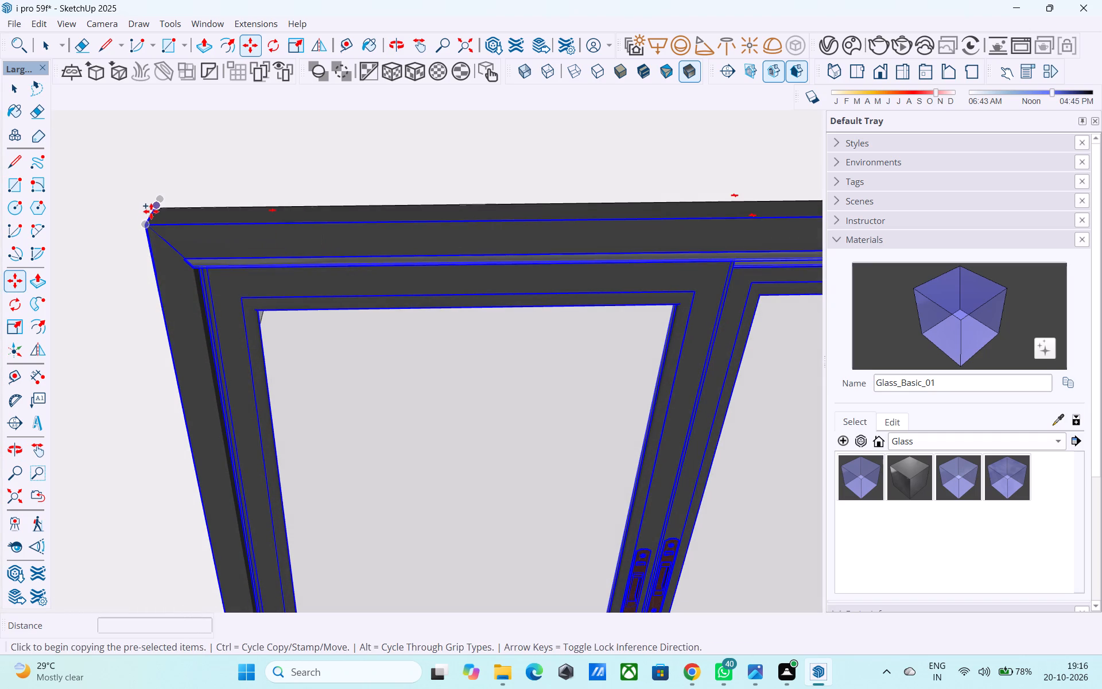
{"action": "left_click", "coordinate": [154, 207]}
{"action": "scroll", "coordinate": [172, 243], "scroll_direction": "down", "scroll_amount": 18}
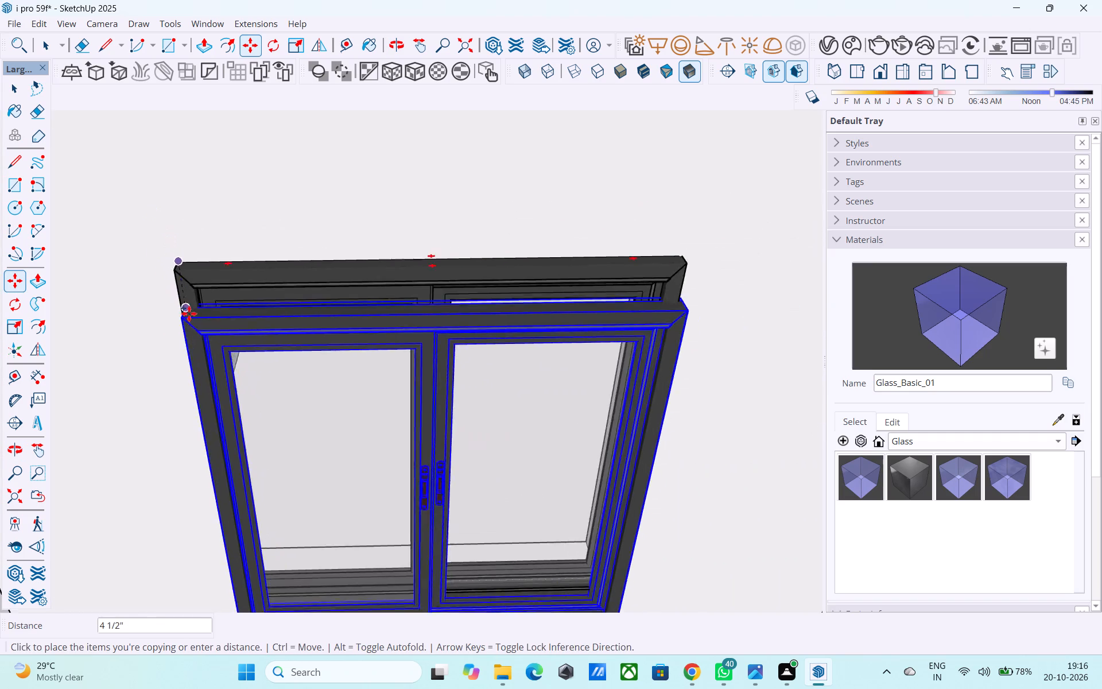
{"action": "scroll", "coordinate": [189, 313], "scroll_direction": "down", "scroll_amount": 8}
{"action": "middle_click_drag", "start_coordinate": [415, 361], "coordinate": [129, 399], "text": "shift"}
{"action": "middle_click_drag", "start_coordinate": [467, 316], "coordinate": [311, 237]}
{"action": "scroll", "coordinate": [314, 244], "scroll_direction": "down", "scroll_amount": 10}
{"action": "middle_click_drag", "start_coordinate": [390, 332], "coordinate": [324, 306]}
{"action": "middle_click_drag", "start_coordinate": [317, 323], "coordinate": [285, 396]}
{"action": "scroll", "coordinate": [287, 398], "scroll_direction": "down", "scroll_amount": 6}
{"action": "middle_click_drag", "start_coordinate": [391, 325], "coordinate": [355, 522]}
{"action": "scroll", "coordinate": [383, 357], "scroll_direction": "down", "scroll_amount": 1, "text": "shift"}
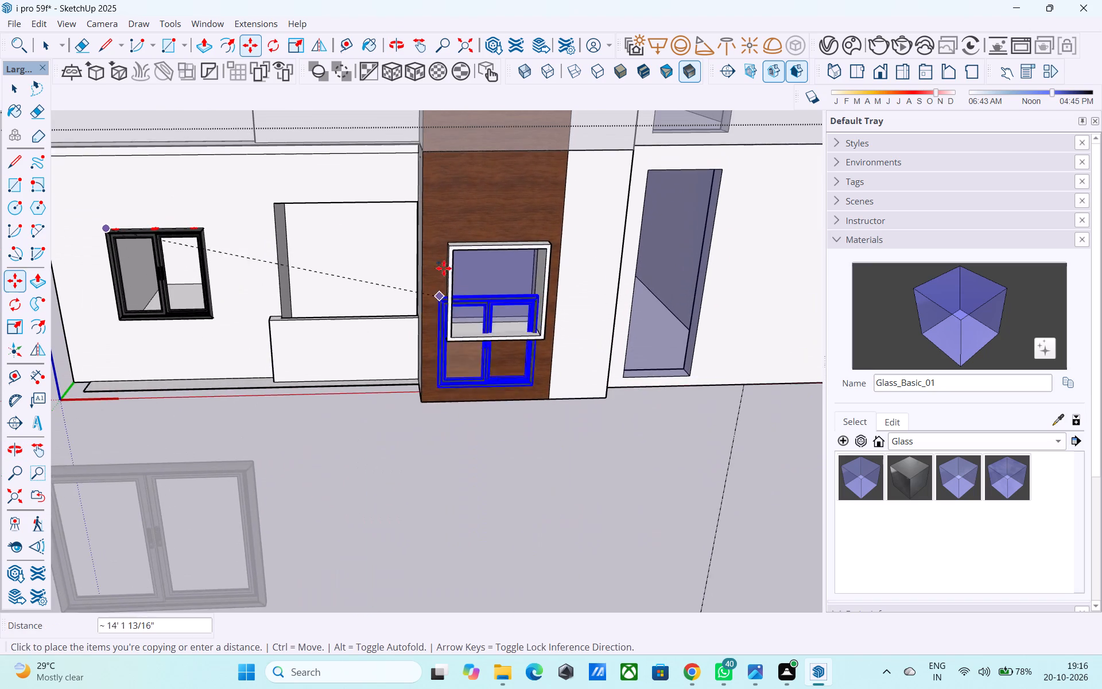
{"action": "scroll", "coordinate": [465, 214], "scroll_direction": "up", "scroll_amount": 15}
{"action": "left_click", "coordinate": [424, 271]}
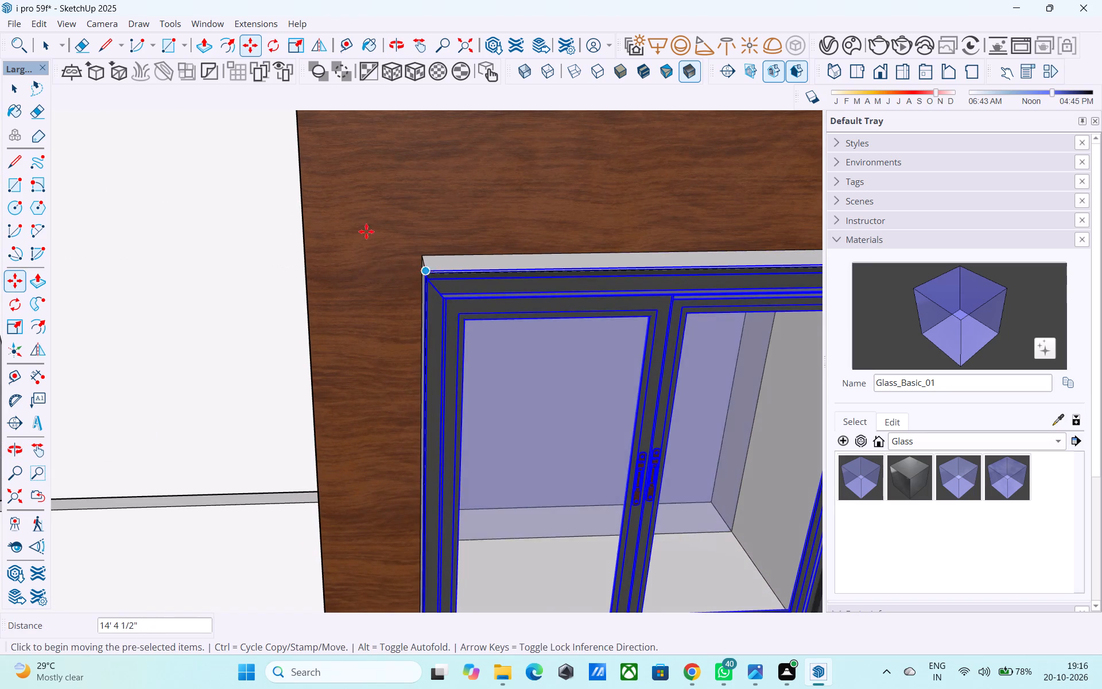
Examine the copied window frame against the wood bay's surround and across the floors of the front facade.
{"action": "scroll", "coordinate": [362, 230], "scroll_direction": "down", "scroll_amount": 12}
{"action": "middle_click_drag", "start_coordinate": [413, 285], "coordinate": [204, 219]}
{"action": "middle_click_drag", "start_coordinate": [420, 273], "coordinate": [379, 238]}
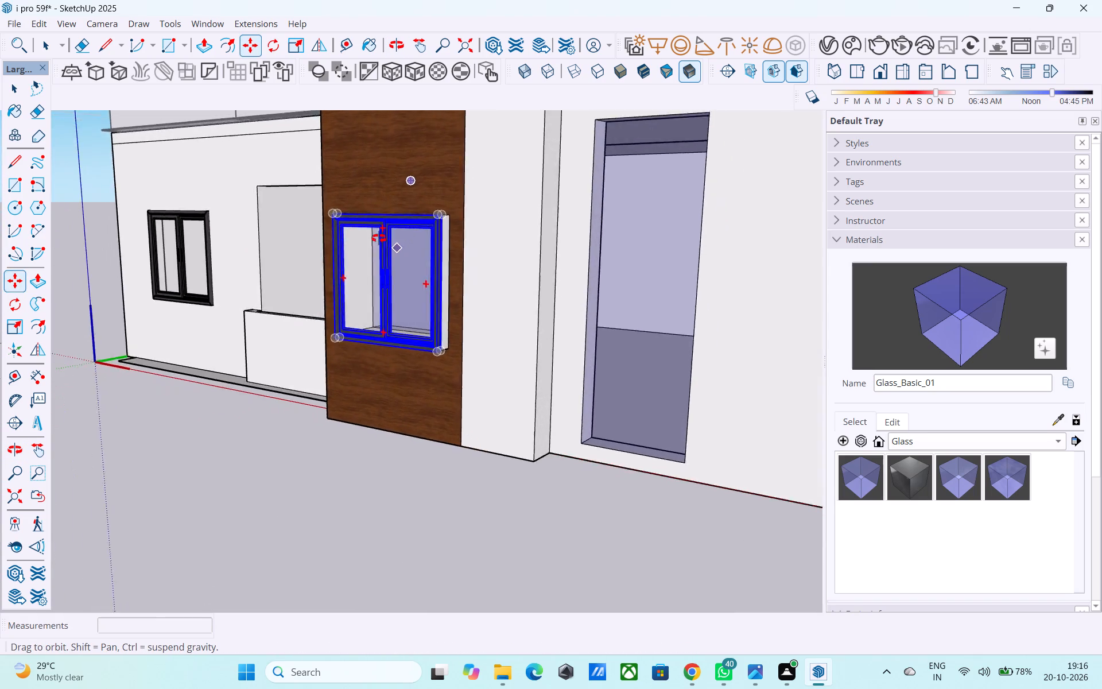
{"action": "middle_click_drag", "start_coordinate": [379, 238], "coordinate": [527, 291]}
{"action": "scroll", "coordinate": [506, 294], "scroll_direction": "down", "scroll_amount": 4}
{"action": "middle_click_drag", "start_coordinate": [487, 305], "coordinate": [410, 334]}
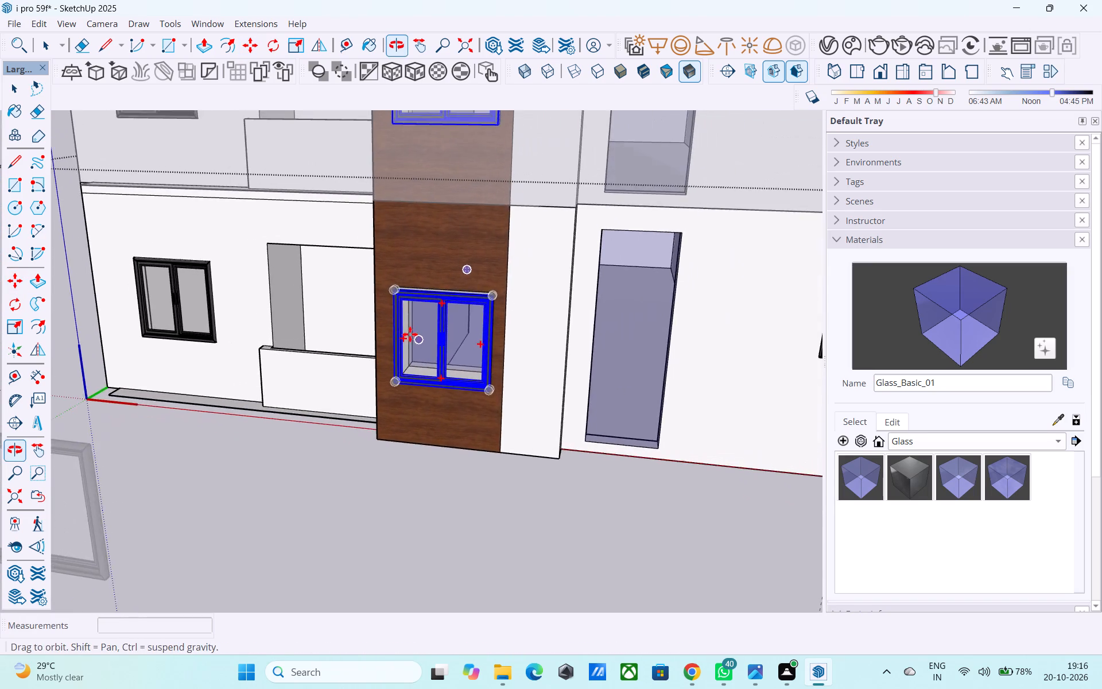
{"action": "scroll", "coordinate": [417, 333], "scroll_direction": "down", "scroll_amount": 16}
{"action": "middle_click_drag", "start_coordinate": [428, 353], "coordinate": [403, 379], "text": "shift"}
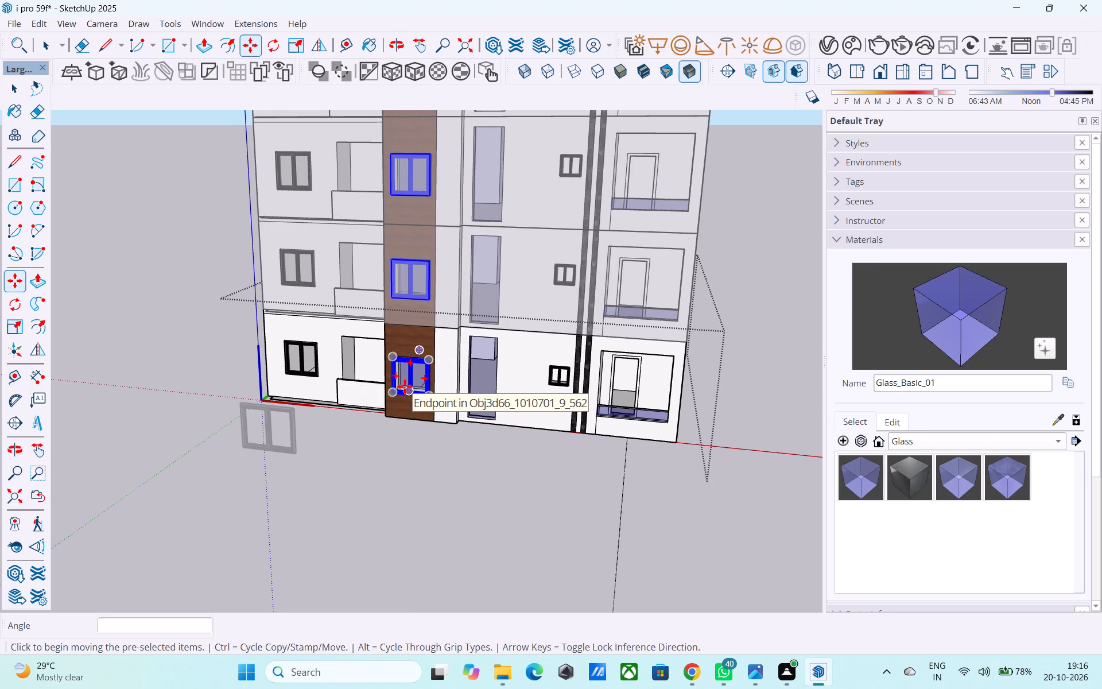
Import the porta+4 door model from the Downloads folder.
{"action": "key", "text": "space"}
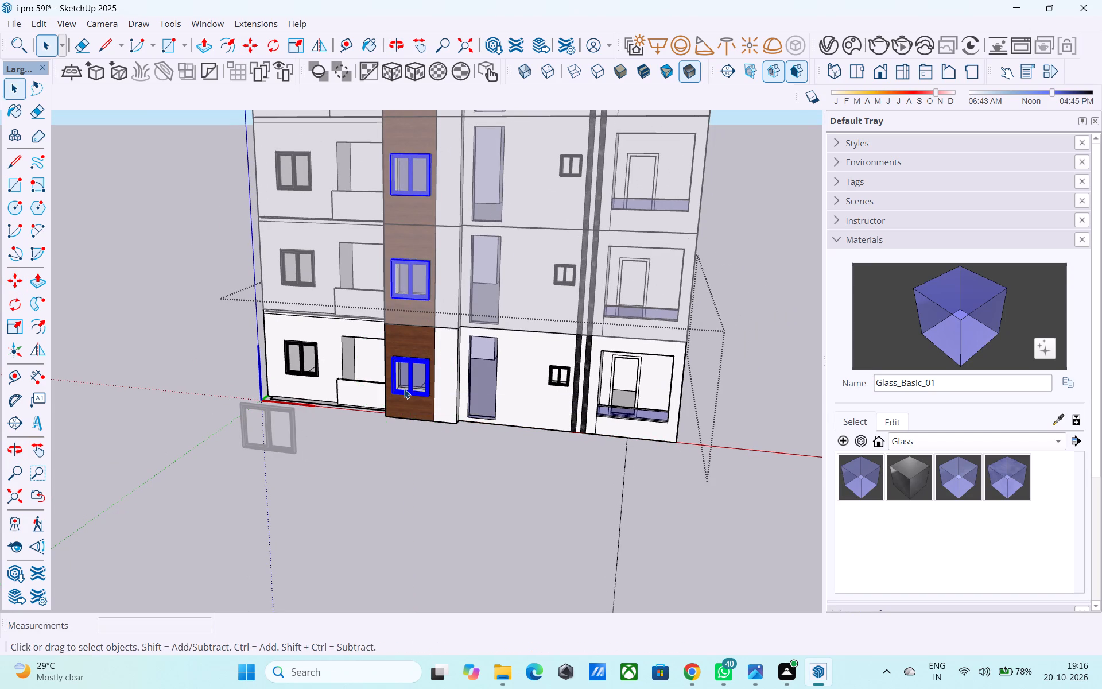
{"action": "scroll", "coordinate": [405, 390], "scroll_direction": "down", "scroll_amount": 5}
{"action": "middle_click_drag", "start_coordinate": [405, 390], "coordinate": [513, 385]}
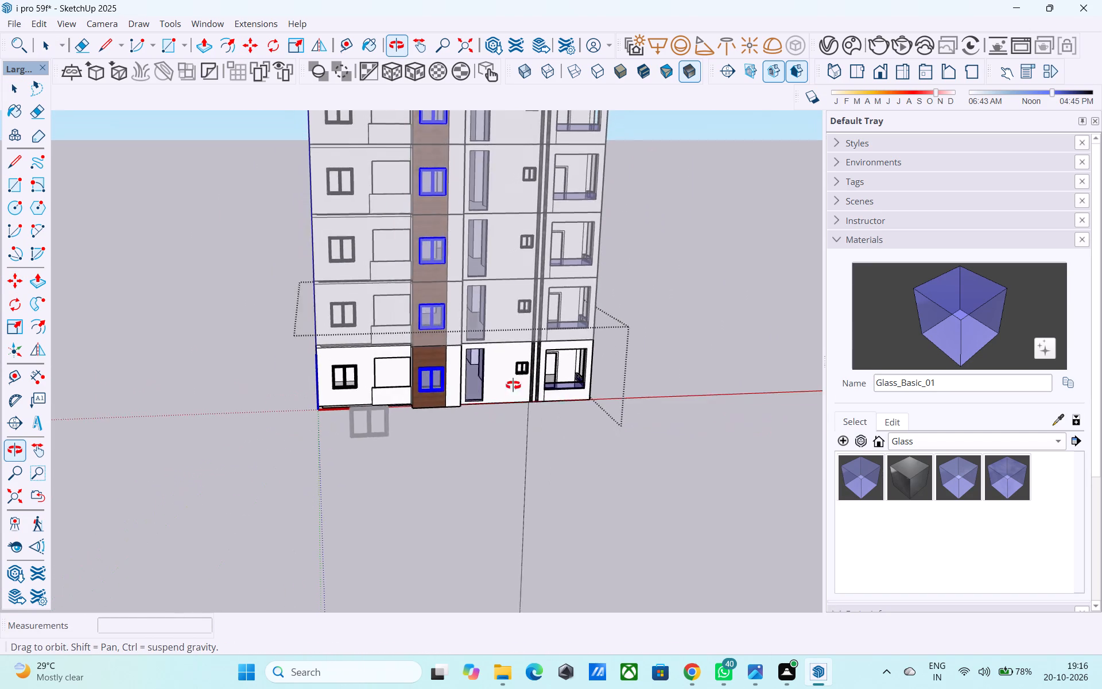
{"action": "middle_click_drag", "start_coordinate": [513, 385], "coordinate": [415, 386]}
{"action": "left_click", "coordinate": [14, 21]}
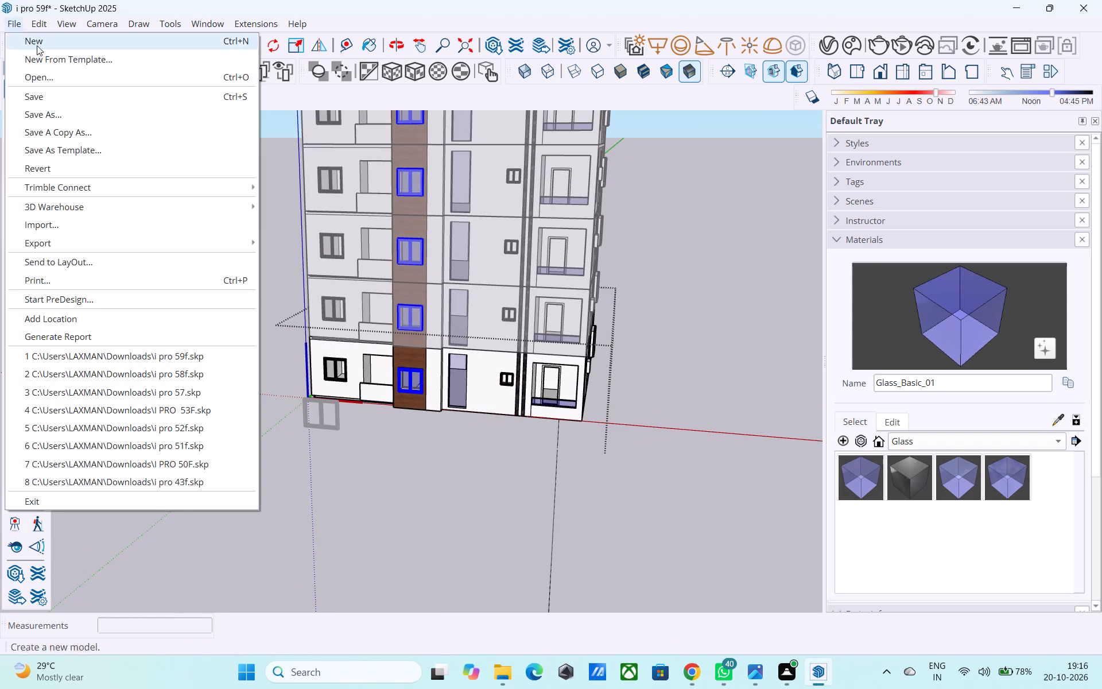
{"action": "left_click", "coordinate": [107, 228]}
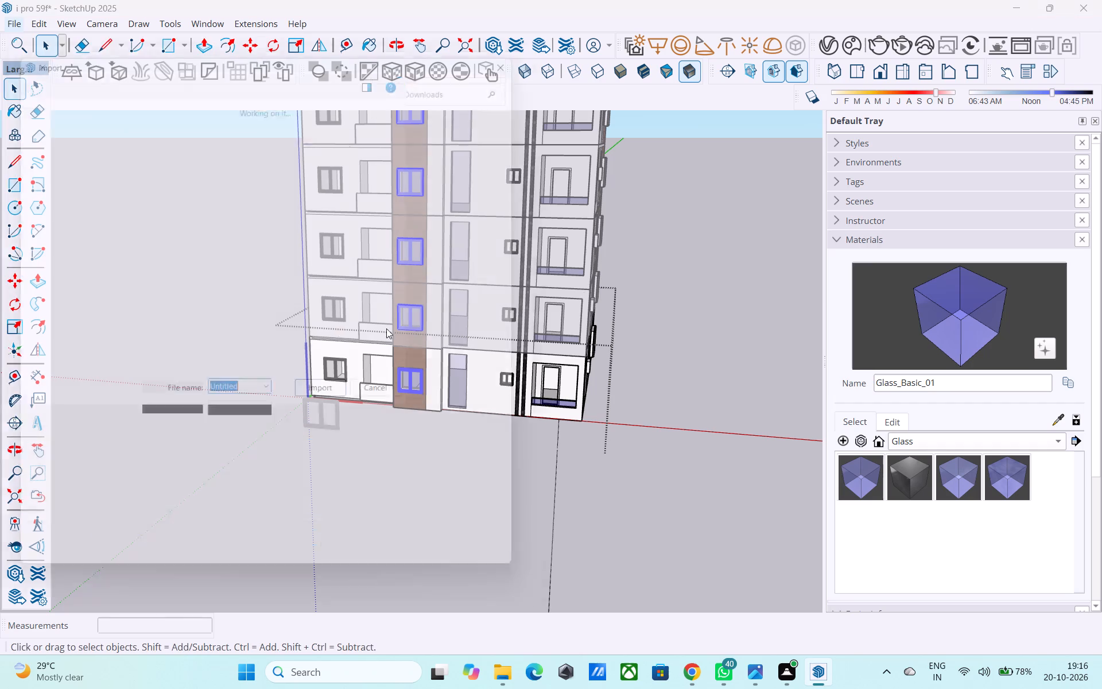
{"action": "scroll", "coordinate": [424, 342], "scroll_direction": "down", "scroll_amount": 5}
{"action": "scroll", "coordinate": [420, 333], "scroll_direction": "up", "scroll_amount": 3}
{"action": "scroll", "coordinate": [420, 333], "scroll_direction": "down", "scroll_amount": 4}
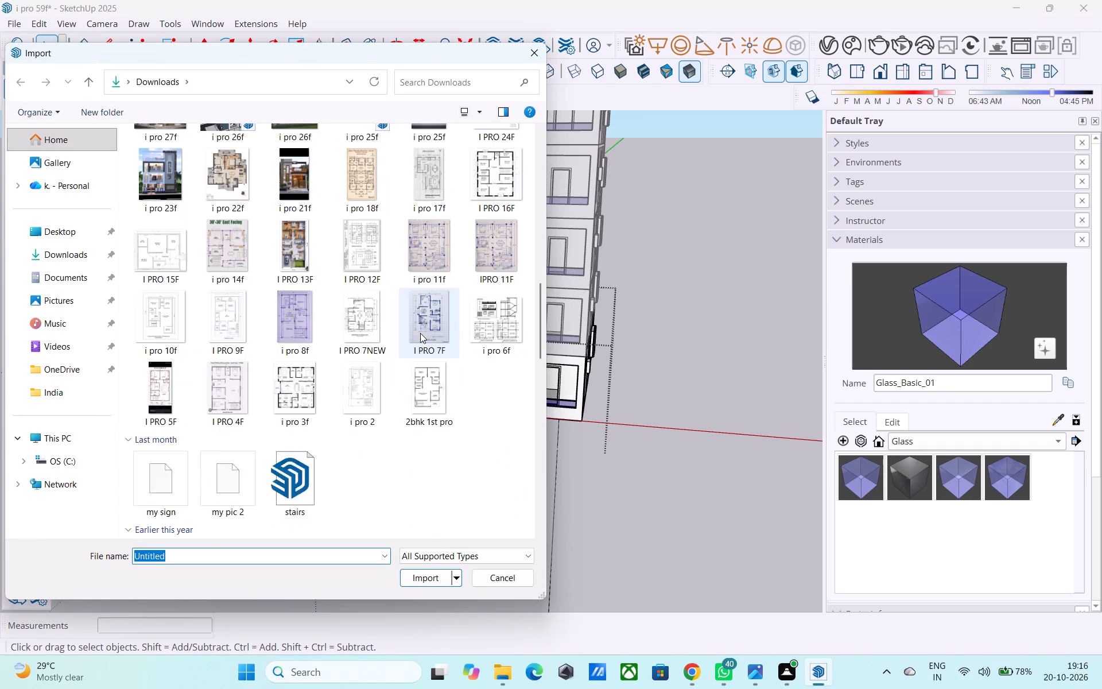
{"action": "scroll", "coordinate": [420, 333], "scroll_direction": "down", "scroll_amount": 4}
{"action": "scroll", "coordinate": [420, 333], "scroll_direction": "up", "scroll_amount": 1}
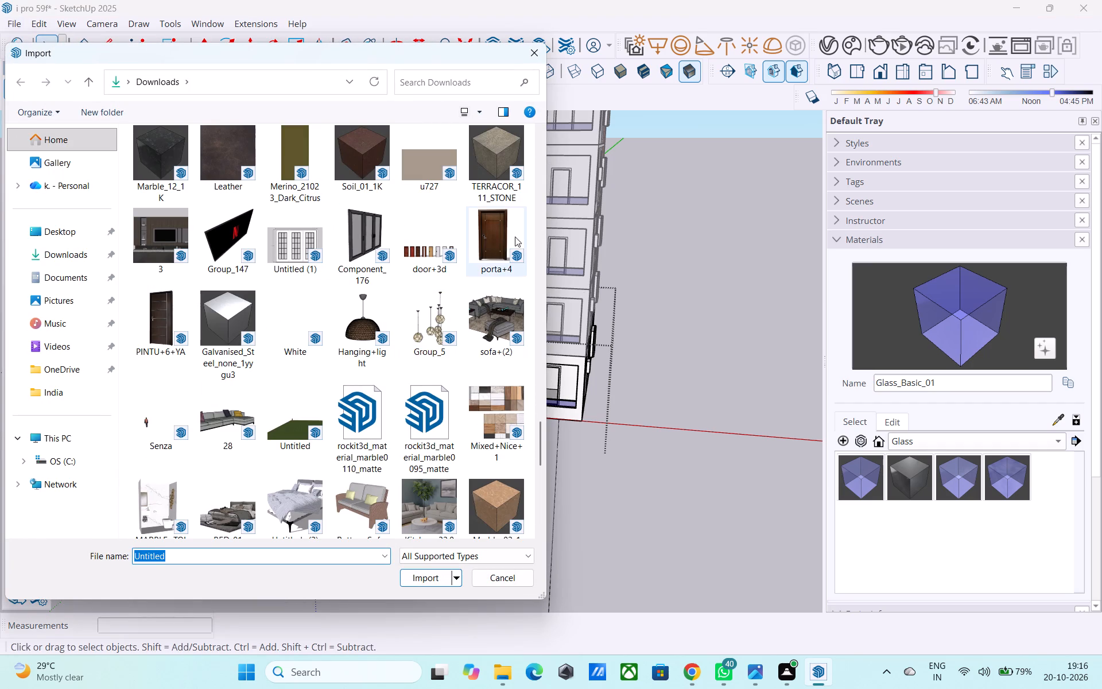
{"action": "left_click", "coordinate": [497, 223]}
{"action": "left_click", "coordinate": [424, 581]}
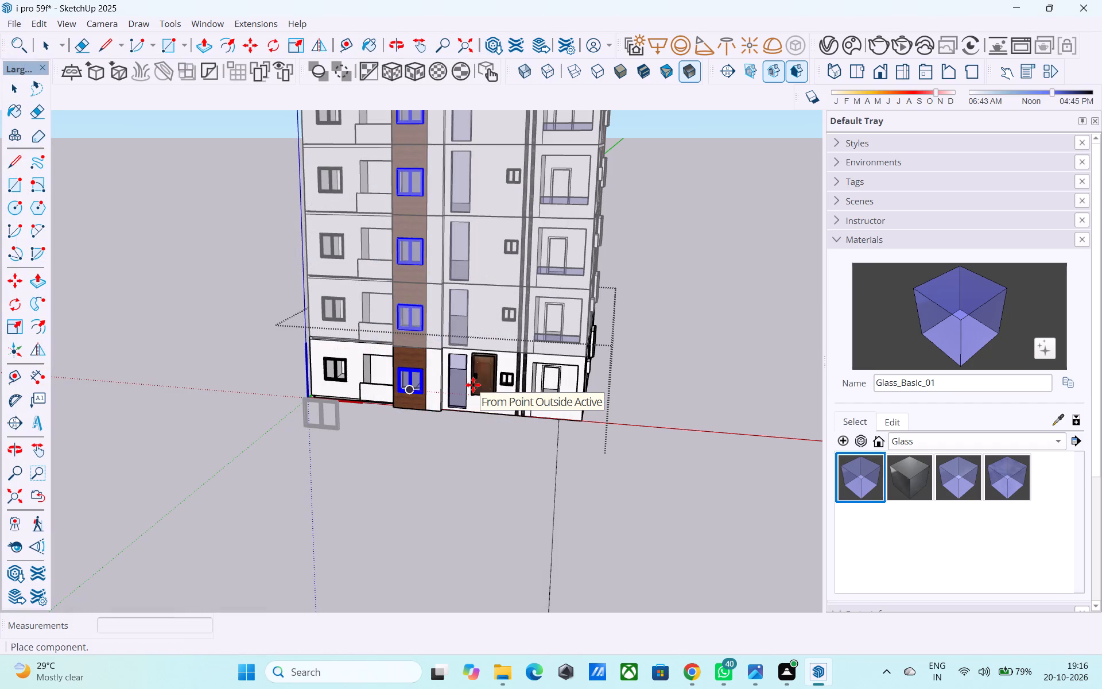
Place the imported wooden door on the ground in front of the facade, near the ground-floor corner balcony.
{"action": "scroll", "coordinate": [403, 390], "scroll_direction": "down", "scroll_amount": 5}
{"action": "middle_click_drag", "start_coordinate": [423, 398], "coordinate": [437, 425]}
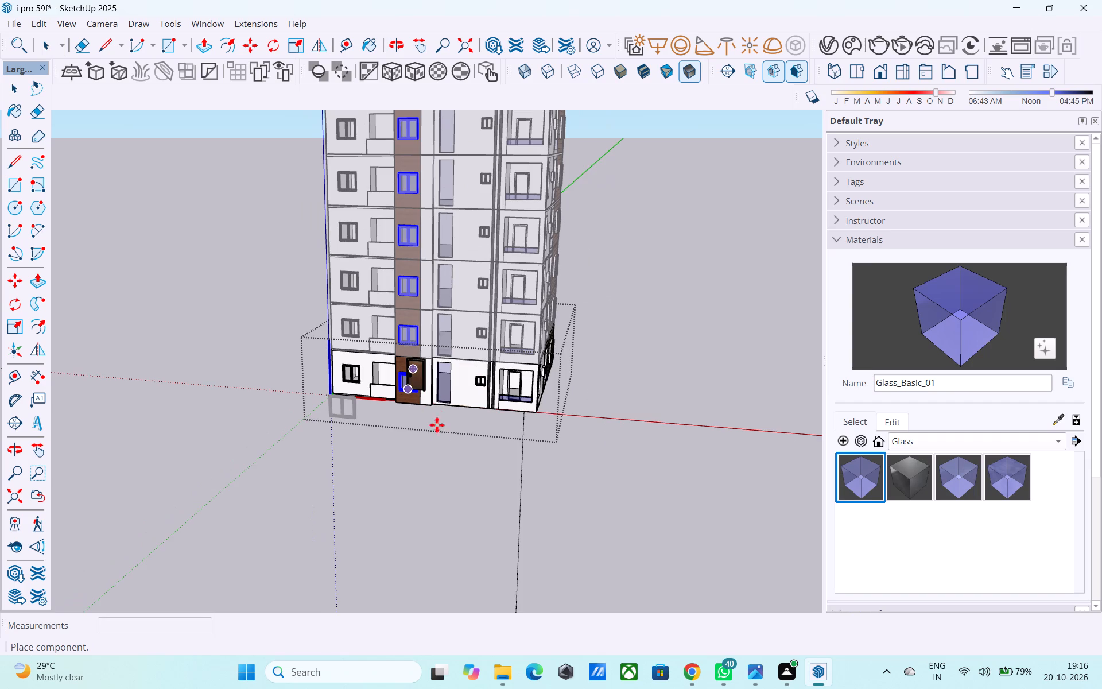
{"action": "middle_click_drag", "start_coordinate": [437, 425], "coordinate": [447, 463]}
{"action": "scroll", "coordinate": [535, 435], "scroll_direction": "up", "scroll_amount": 2}
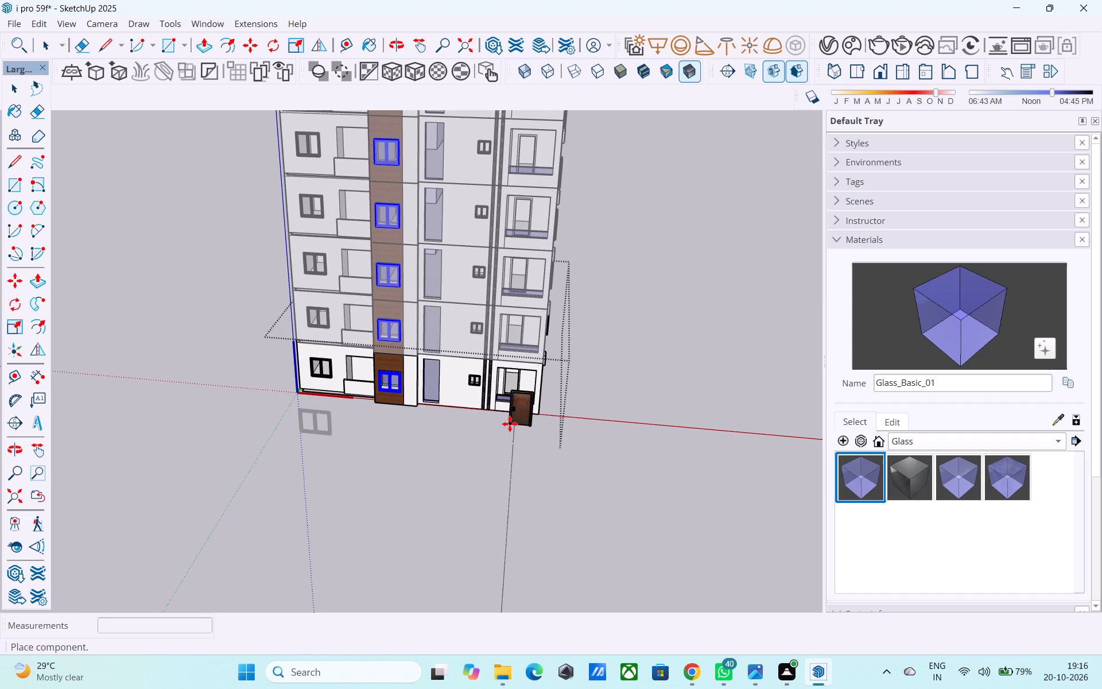
{"action": "scroll", "coordinate": [510, 419], "scroll_direction": "up", "scroll_amount": 2}
{"action": "middle_click_drag", "start_coordinate": [509, 418], "coordinate": [440, 339]}
{"action": "left_click", "coordinate": [458, 433]}
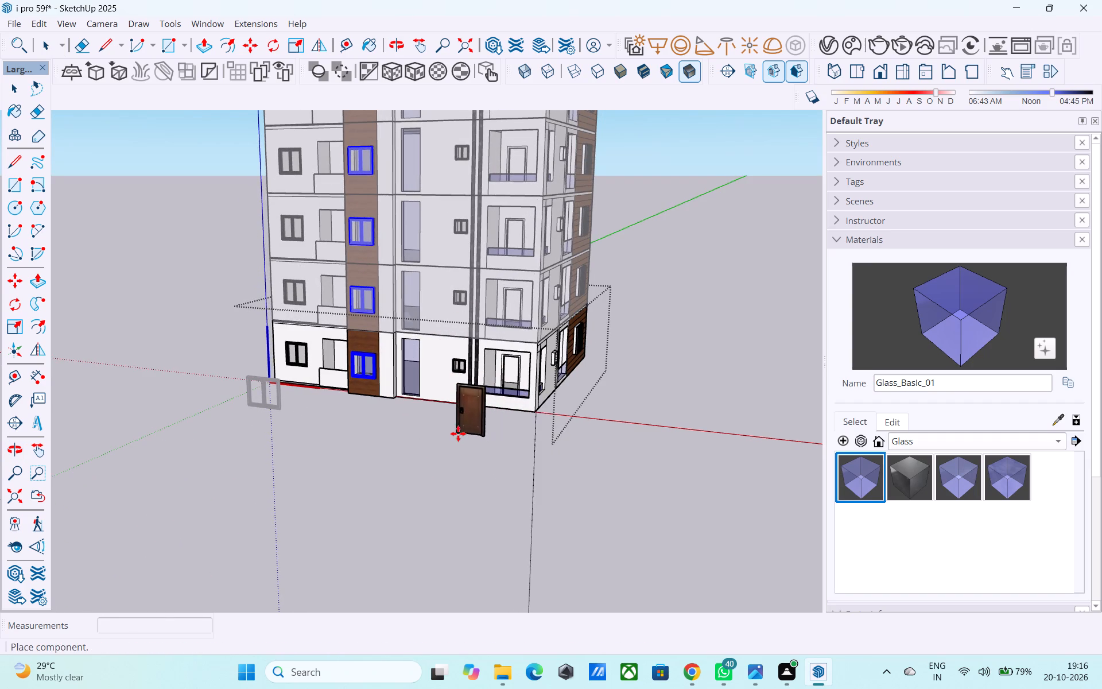
Move the door by its bottom outer corner onto the lower corner of the door opening in the corner balcony's back wall.
{"action": "scroll", "coordinate": [465, 413], "scroll_direction": "up", "scroll_amount": 5}
{"action": "middle_click_drag", "start_coordinate": [466, 413], "coordinate": [614, 404]}
{"action": "scroll", "coordinate": [593, 408], "scroll_direction": "up", "scroll_amount": 13}
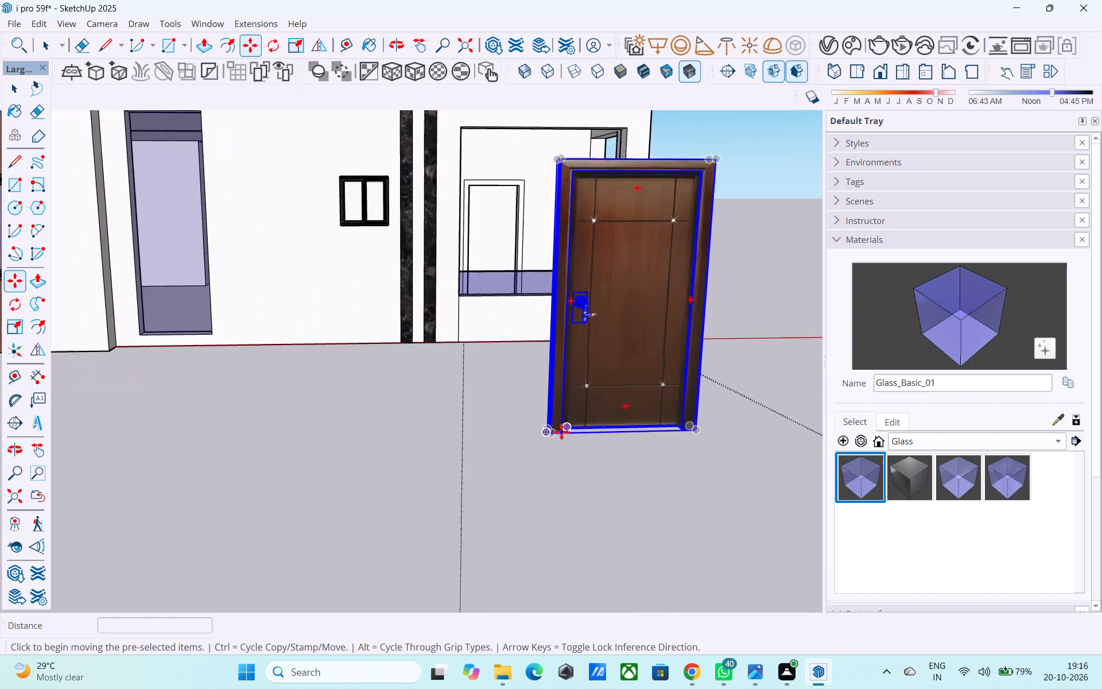
{"action": "scroll", "coordinate": [561, 432], "scroll_direction": "up", "scroll_amount": 11}
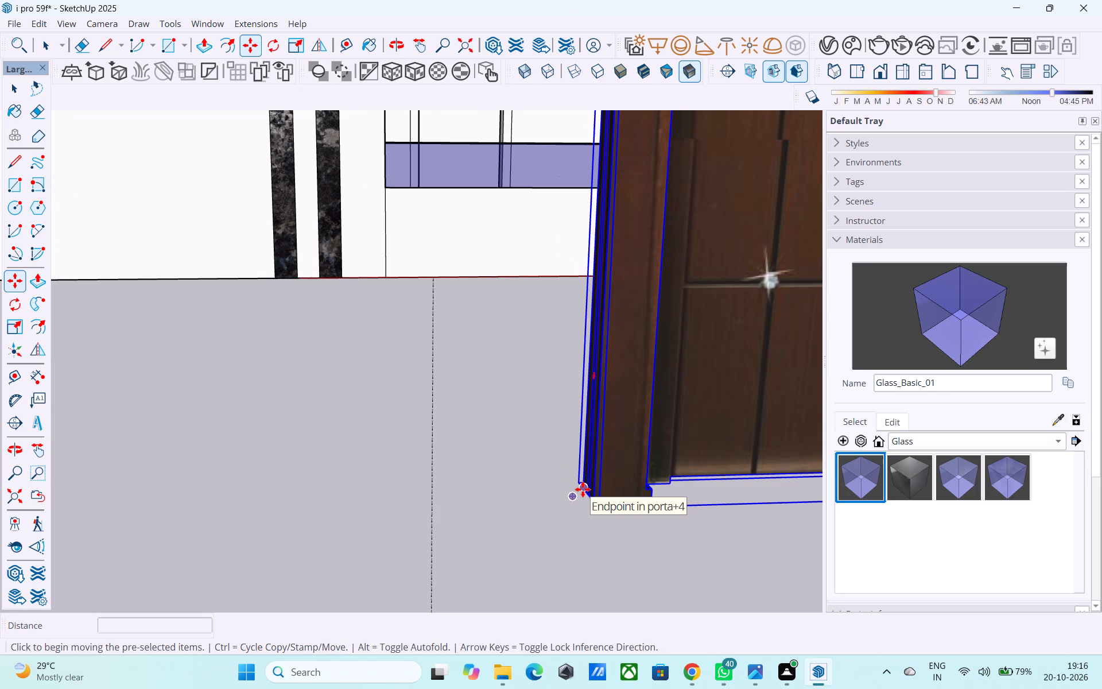
{"action": "left_click", "coordinate": [583, 489]}
{"action": "scroll", "coordinate": [595, 222], "scroll_direction": "down", "scroll_amount": 9}
{"action": "middle_click_drag", "start_coordinate": [595, 222], "coordinate": [517, 611]}
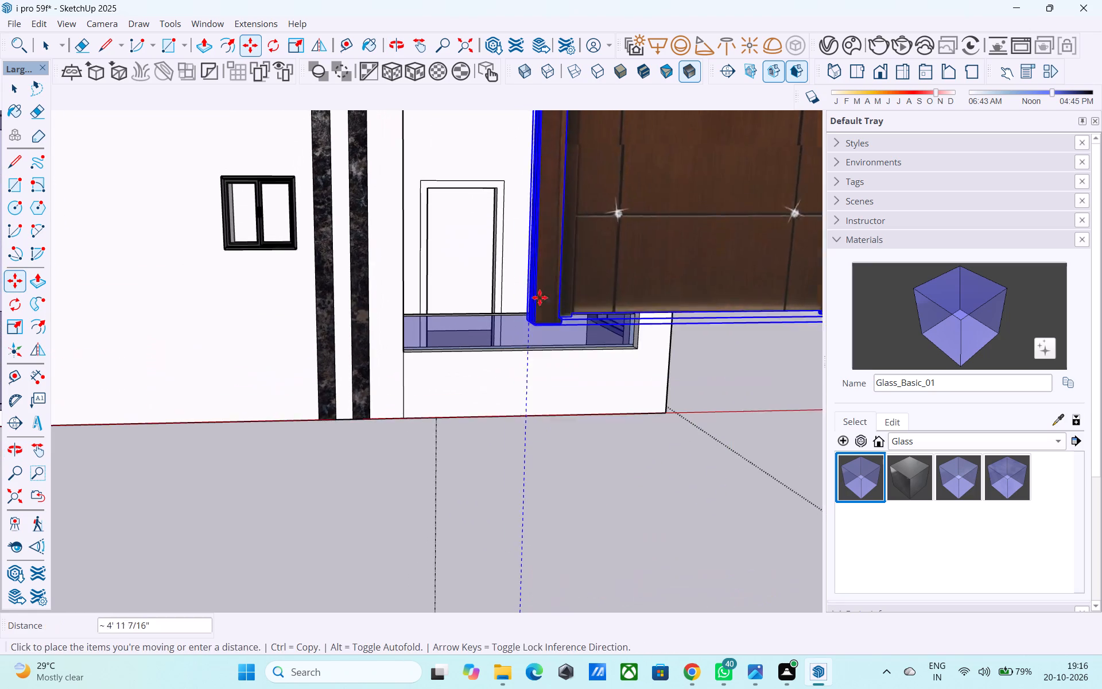
{"action": "middle_click_drag", "start_coordinate": [552, 265], "coordinate": [545, 474]}
{"action": "scroll", "coordinate": [478, 464], "scroll_direction": "up", "scroll_amount": 9}
{"action": "scroll", "coordinate": [382, 528], "scroll_direction": "up", "scroll_amount": 3}
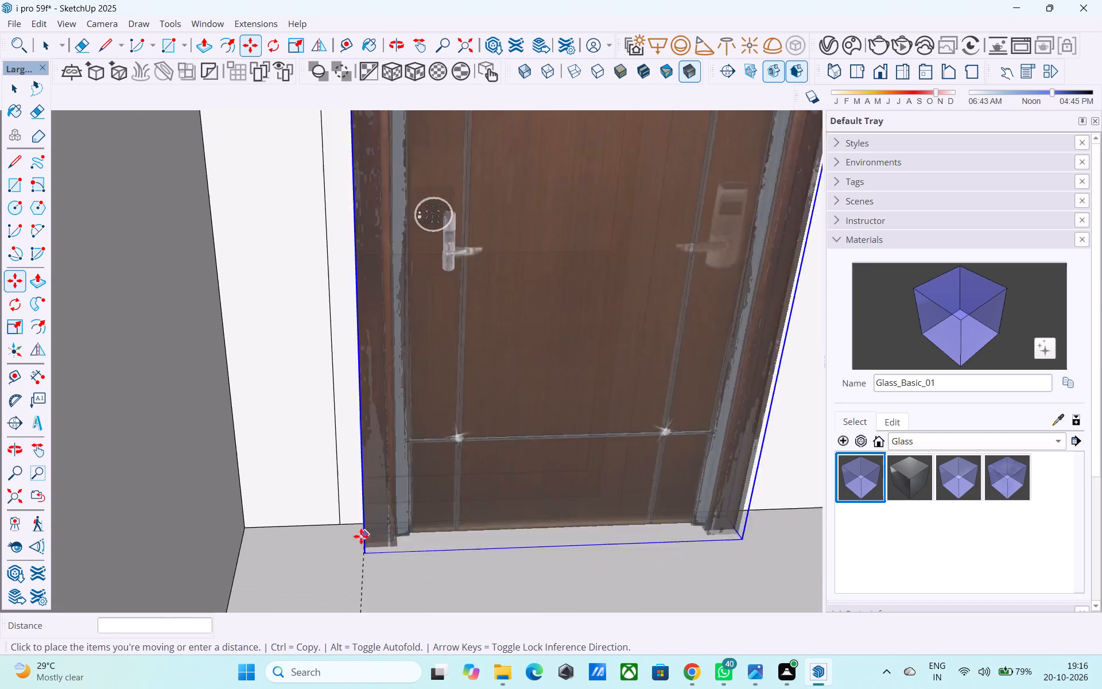
{"action": "scroll", "coordinate": [361, 536], "scroll_direction": "up", "scroll_amount": 5}
{"action": "left_click", "coordinate": [333, 514]}
Scale the balcony door's width along the red axis by about 0.93 to narrow it toward the opening.
{"action": "middle_click_drag", "start_coordinate": [412, 493], "coordinate": [238, 431]}
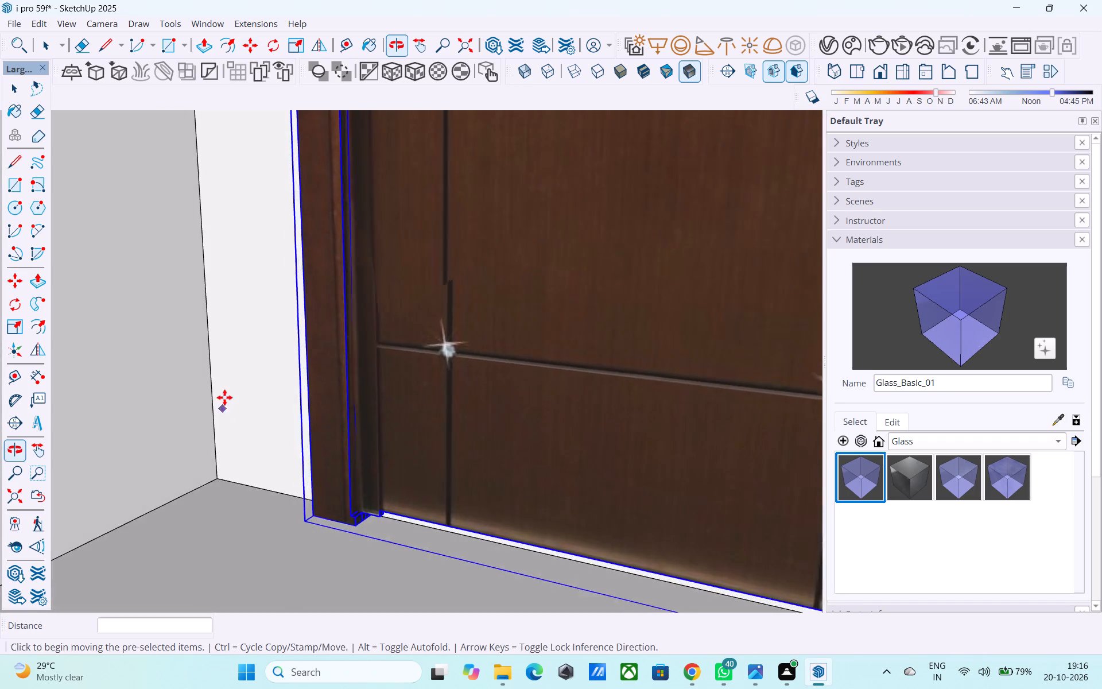
{"action": "scroll", "coordinate": [224, 397], "scroll_direction": "down", "scroll_amount": 17}
{"action": "middle_click_drag", "start_coordinate": [521, 347], "coordinate": [524, 528]}
{"action": "scroll", "coordinate": [539, 415], "scroll_direction": "down", "scroll_amount": 16}
{"action": "scroll", "coordinate": [544, 401], "scroll_direction": "up", "scroll_amount": 1}
{"action": "scroll", "coordinate": [544, 401], "scroll_direction": "down", "scroll_amount": 7}
{"action": "scroll", "coordinate": [552, 408], "scroll_direction": "up", "scroll_amount": 2}
{"action": "scroll", "coordinate": [552, 408], "scroll_direction": "down", "scroll_amount": 20}
{"action": "scroll", "coordinate": [552, 408], "scroll_direction": "down", "scroll_amount": 2}
{"action": "middle_click_drag", "start_coordinate": [673, 254], "coordinate": [521, 216]}
{"action": "middle_click_drag", "start_coordinate": [638, 260], "coordinate": [496, 250]}
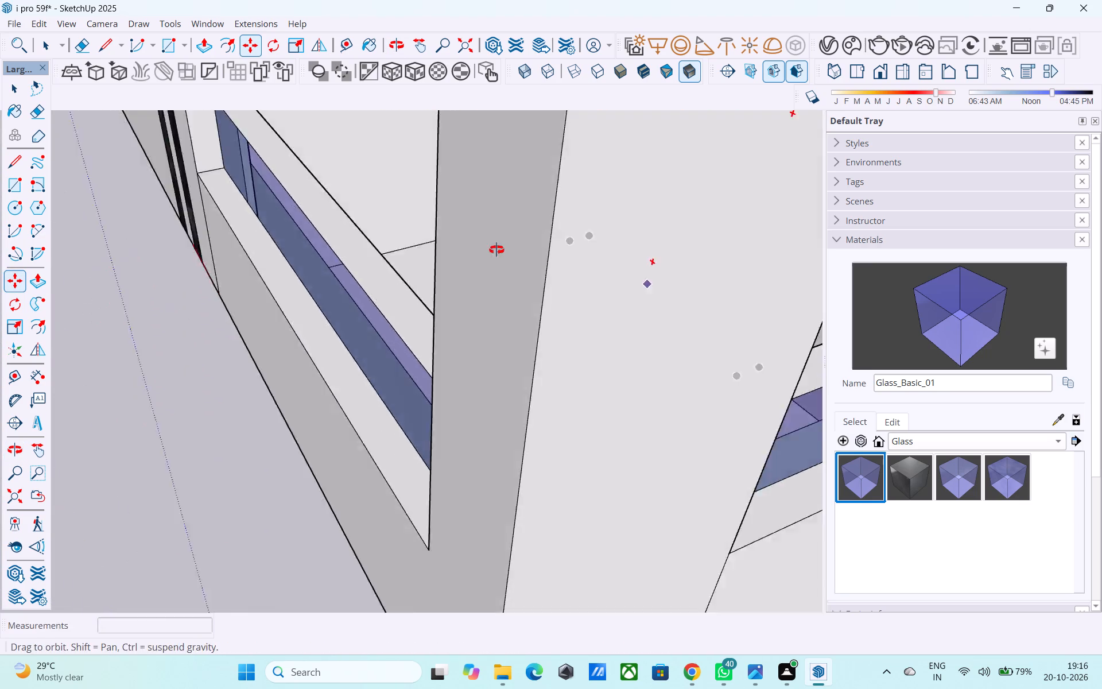
{"action": "middle_click_drag", "start_coordinate": [496, 250], "coordinate": [441, 235]}
{"action": "scroll", "coordinate": [429, 245], "scroll_direction": "down", "scroll_amount": 7}
{"action": "middle_click_drag", "start_coordinate": [505, 307], "coordinate": [688, 236], "text": "shift"}
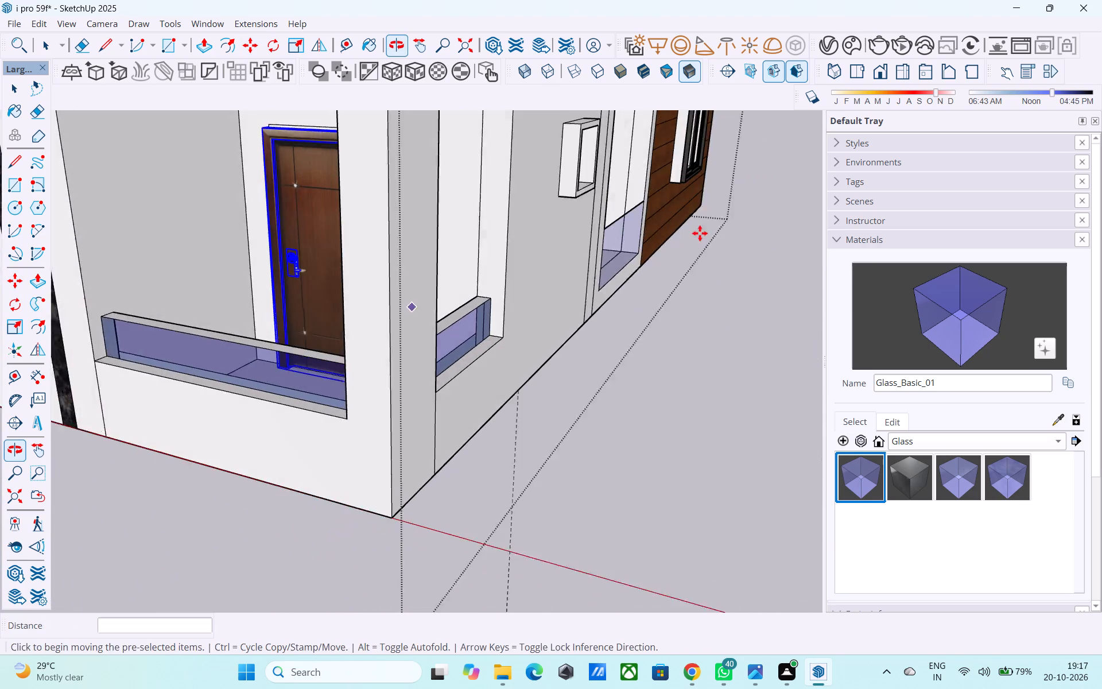
{"action": "middle_click_drag", "start_coordinate": [455, 235], "coordinate": [645, 273], "text": "shift"}
{"action": "middle_click_drag", "start_coordinate": [491, 237], "coordinate": [526, 260], "text": "shift"}
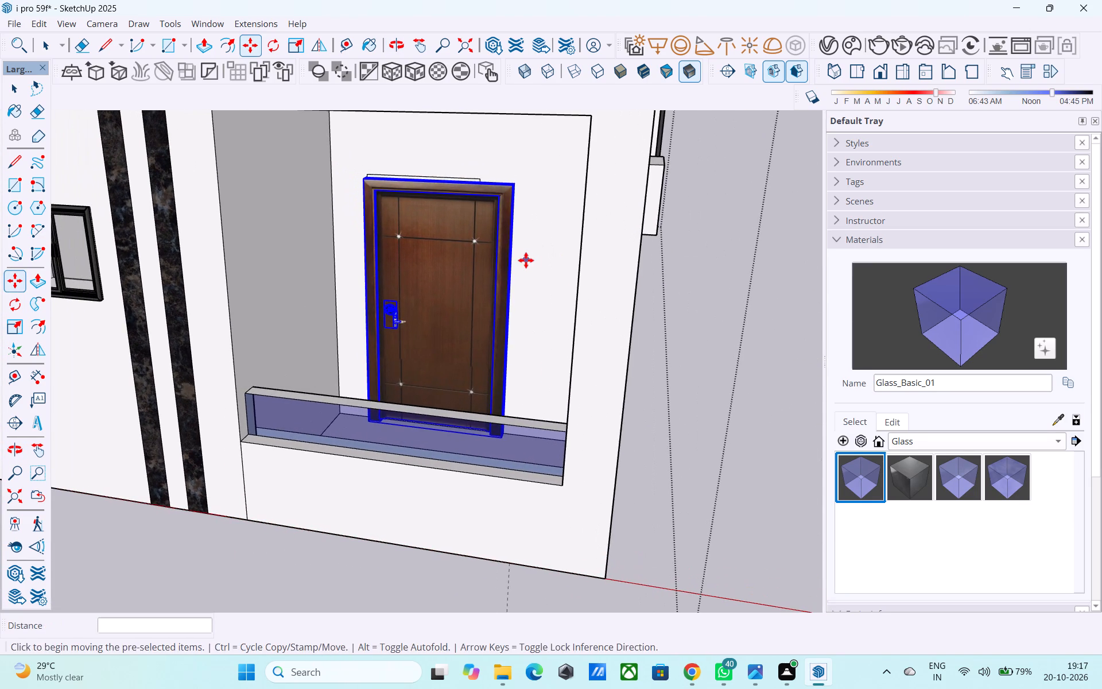
{"action": "key", "text": "s"}
{"action": "scroll", "coordinate": [506, 305], "scroll_direction": "up", "scroll_amount": 5}
{"action": "left_click", "coordinate": [513, 320]}
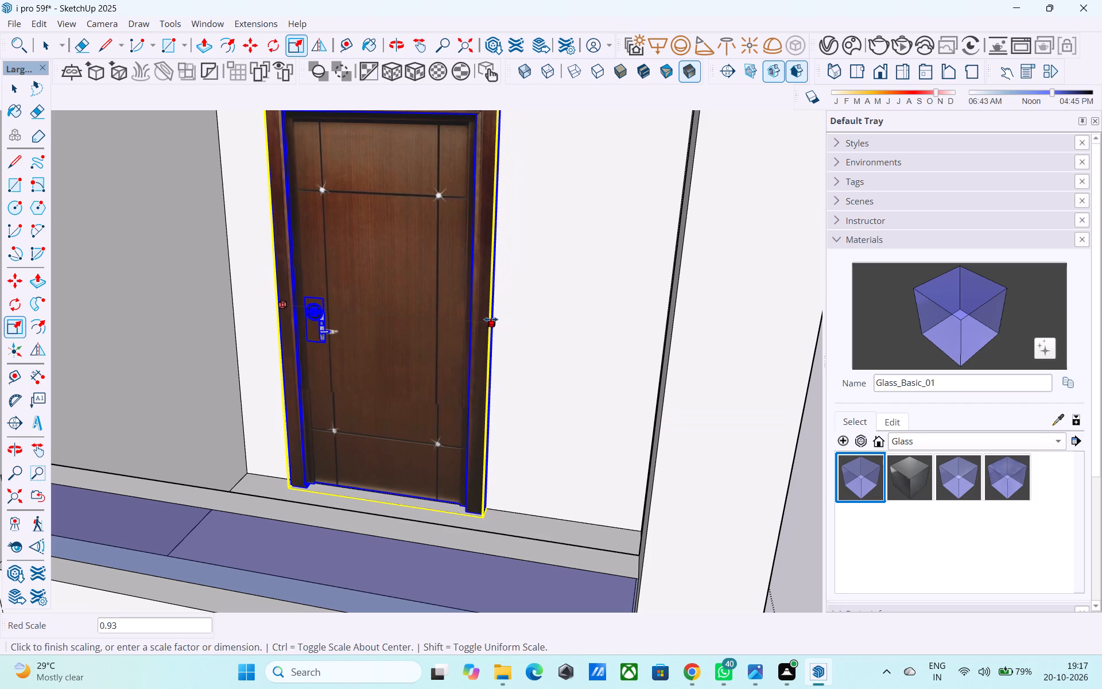
{"action": "left_click", "coordinate": [490, 320]}
Scale the door's width down further along the red axis, by about 0.87, to match the opening's side edge.
{"action": "scroll", "coordinate": [488, 269], "scroll_direction": "down", "scroll_amount": 1}
{"action": "middle_click_drag", "start_coordinate": [488, 269], "coordinate": [513, 436]}
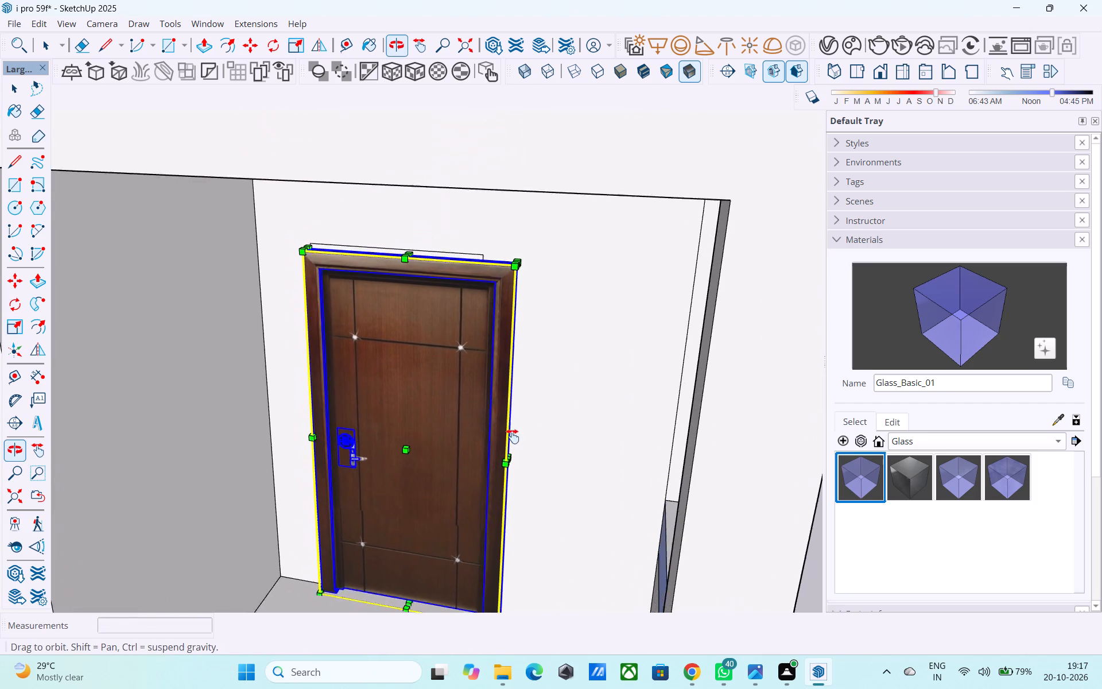
{"action": "middle_click_drag", "start_coordinate": [513, 436], "coordinate": [513, 435]}
{"action": "scroll", "coordinate": [404, 265], "scroll_direction": "up", "scroll_amount": 3}
{"action": "middle_click_drag", "start_coordinate": [580, 336], "coordinate": [561, 251], "text": "shift"}
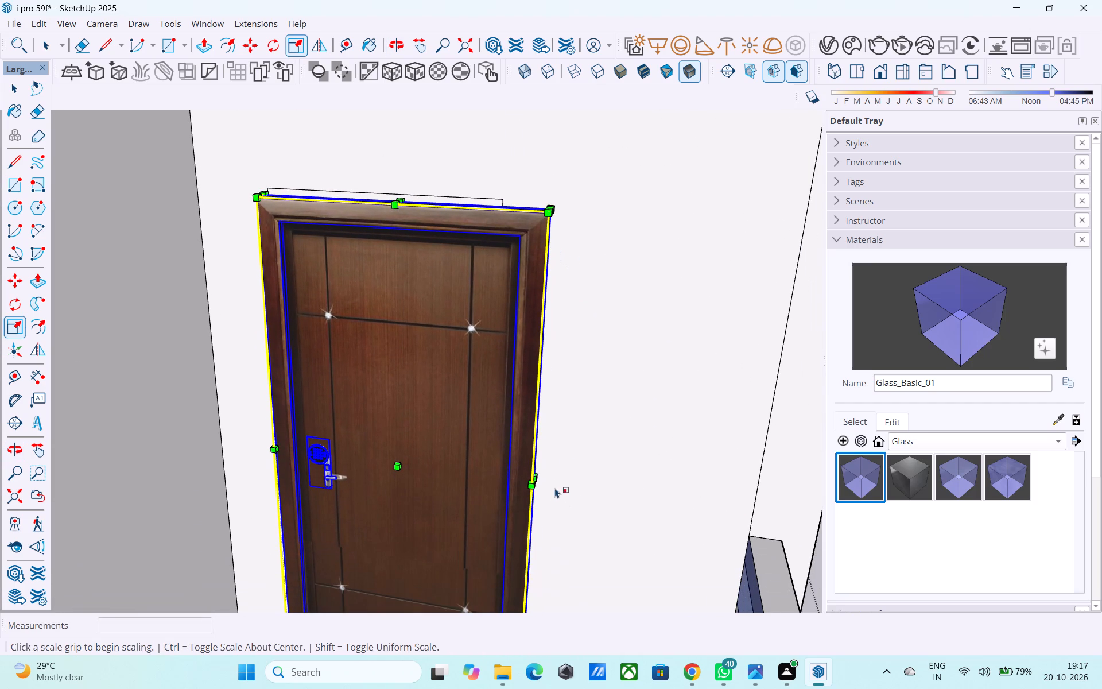
{"action": "left_click", "coordinate": [539, 479]}
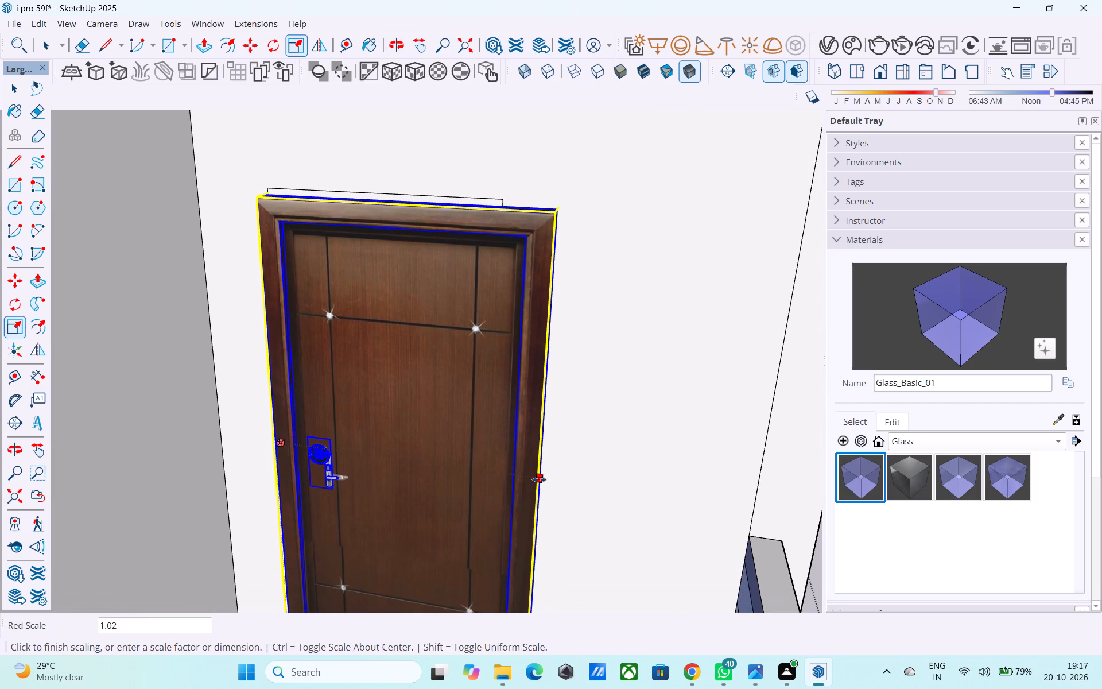
{"action": "key", "text": "space"}
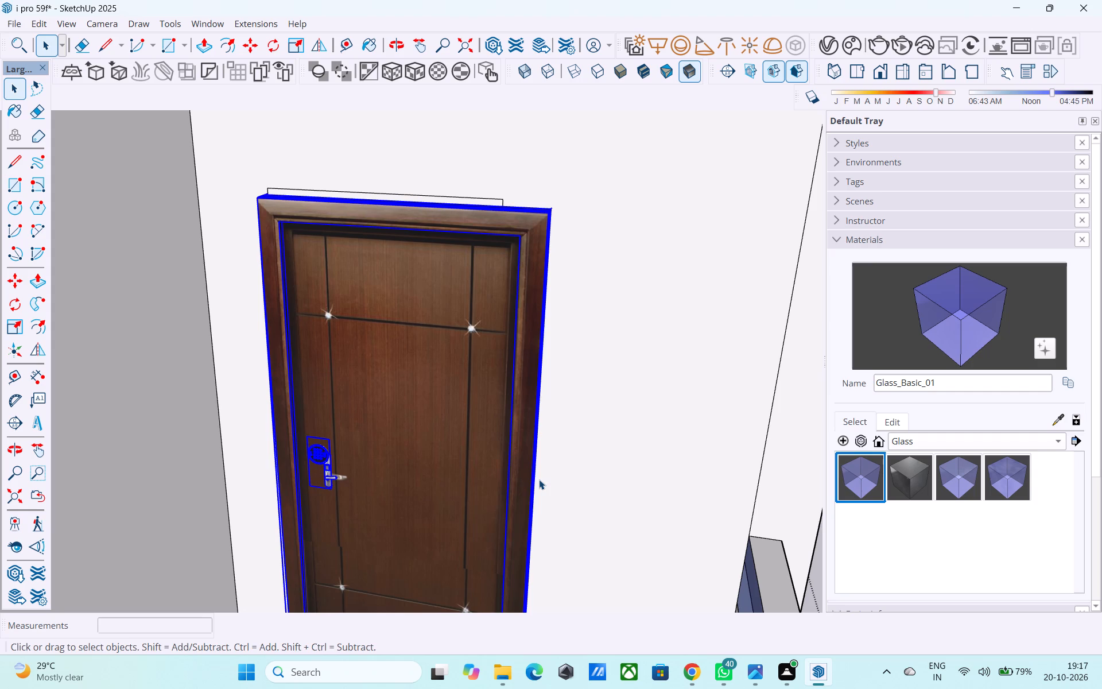
{"action": "key", "text": "s"}
{"action": "scroll", "coordinate": [539, 479], "scroll_direction": "up", "scroll_amount": 3}
{"action": "left_click", "coordinate": [534, 479]}
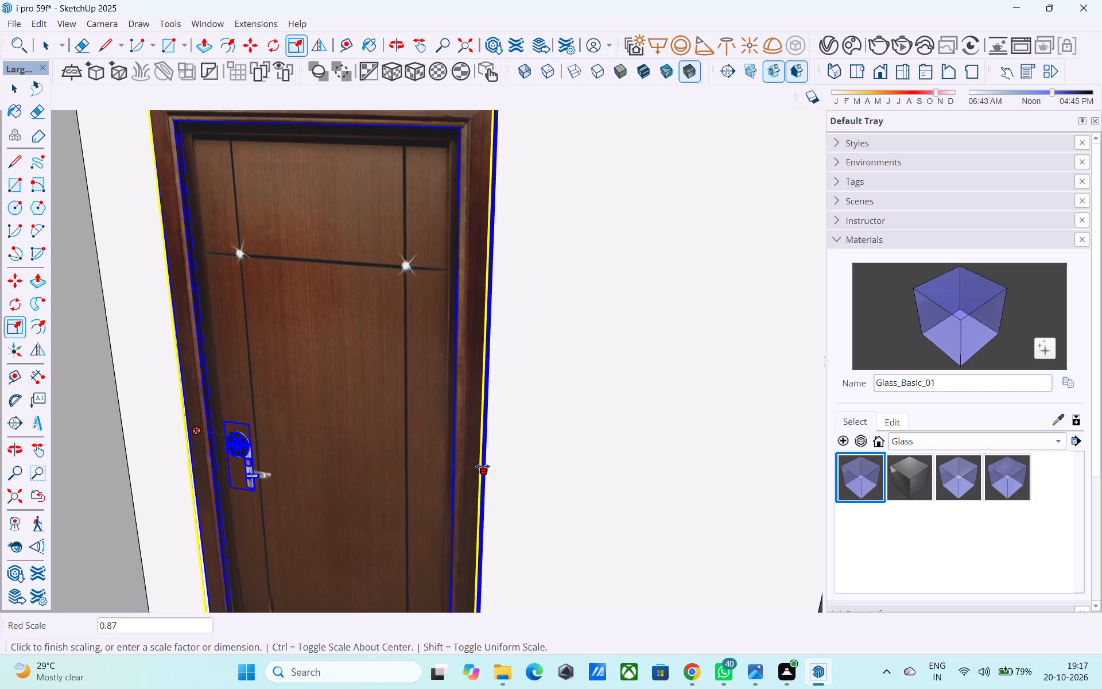
{"action": "left_click", "coordinate": [474, 460]}
Scale the door's height along the blue axis by about 1.01 up to the opening's top edge, and deselect it.
{"action": "scroll", "coordinate": [478, 459], "scroll_direction": "down", "scroll_amount": 3}
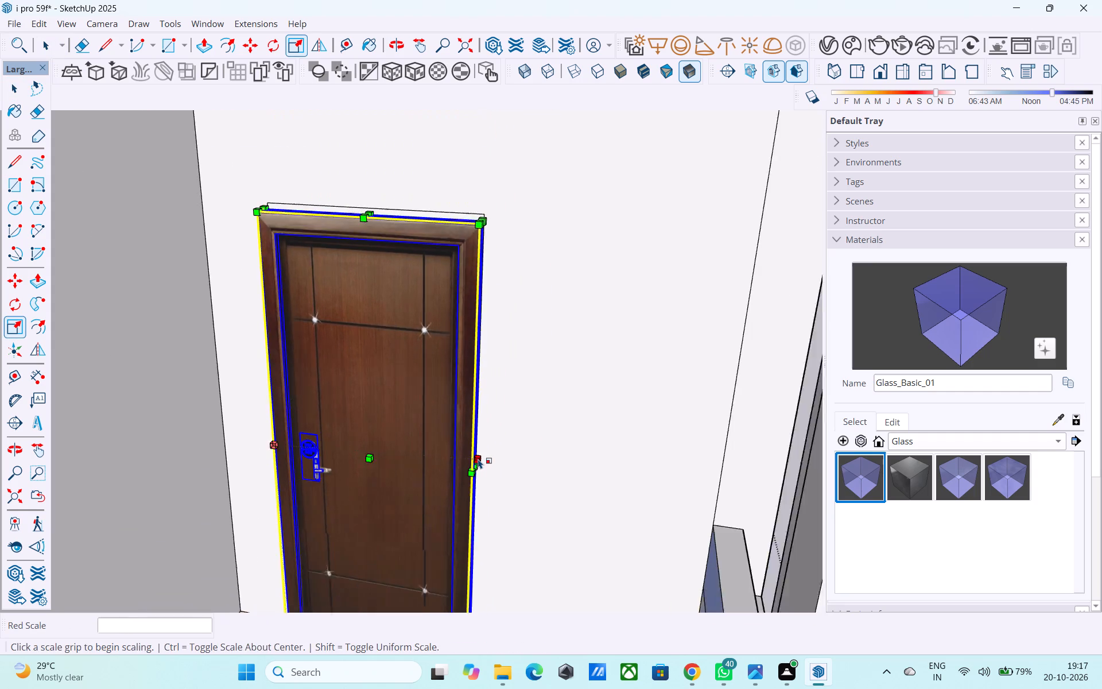
{"action": "scroll", "coordinate": [478, 459], "scroll_direction": "down", "scroll_amount": 2}
{"action": "middle_click_drag", "start_coordinate": [478, 459], "coordinate": [487, 478]}
{"action": "scroll", "coordinate": [396, 229], "scroll_direction": "up", "scroll_amount": 9}
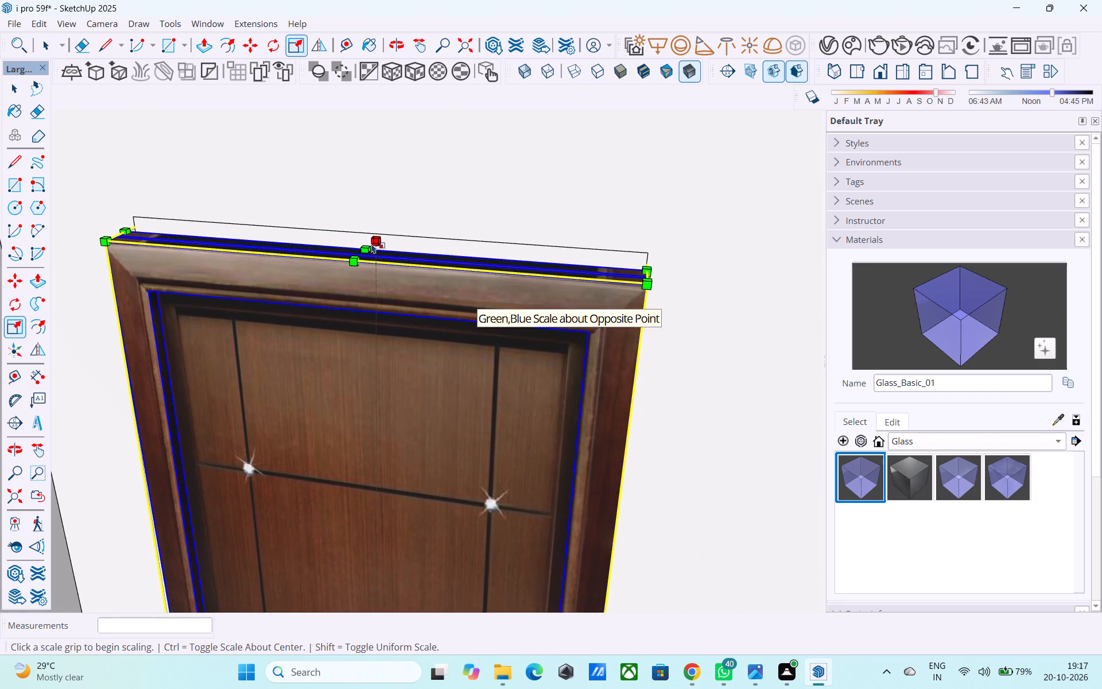
{"action": "left_click", "coordinate": [369, 243]}
{"action": "left_click", "coordinate": [366, 245]}
{"action": "left_click", "coordinate": [366, 237]}
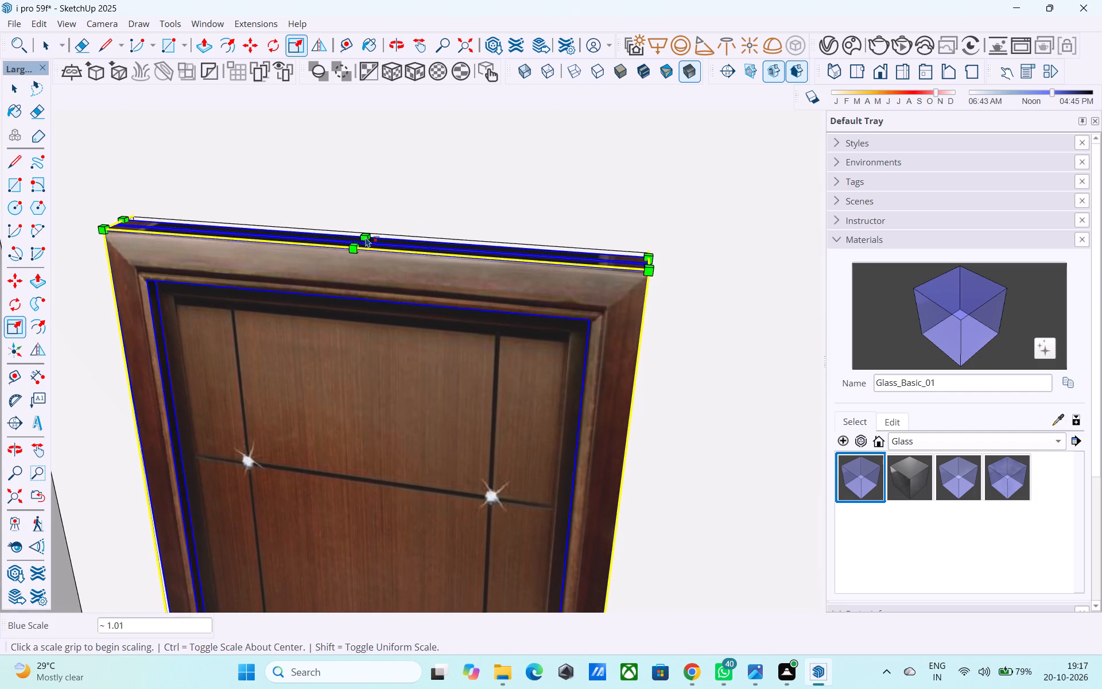
{"action": "scroll", "coordinate": [374, 268], "scroll_direction": "down", "scroll_amount": 1}
{"action": "middle_click_drag", "start_coordinate": [374, 285], "coordinate": [387, 218]}
{"action": "scroll", "coordinate": [390, 198], "scroll_direction": "down", "scroll_amount": 16}
{"action": "middle_click_drag", "start_coordinate": [391, 260], "coordinate": [342, 340]}
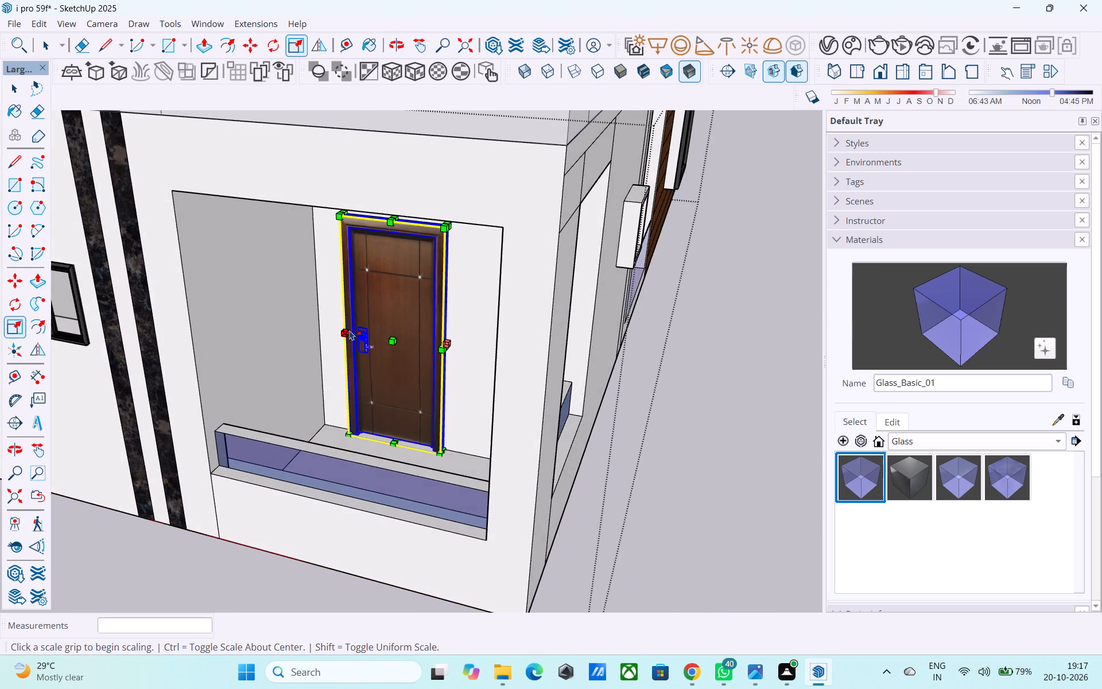
{"action": "scroll", "coordinate": [350, 330], "scroll_direction": "down", "scroll_amount": 6}
{"action": "key", "text": "space"}
{"action": "left_click", "coordinate": [560, 331]}
Copy the wood-clad wall's two-pane window by its upper outer corner onto the matching corner of the small projecting frame on the adjacent white wall.
{"action": "middle_click_drag", "start_coordinate": [494, 355], "coordinate": [289, 280]}
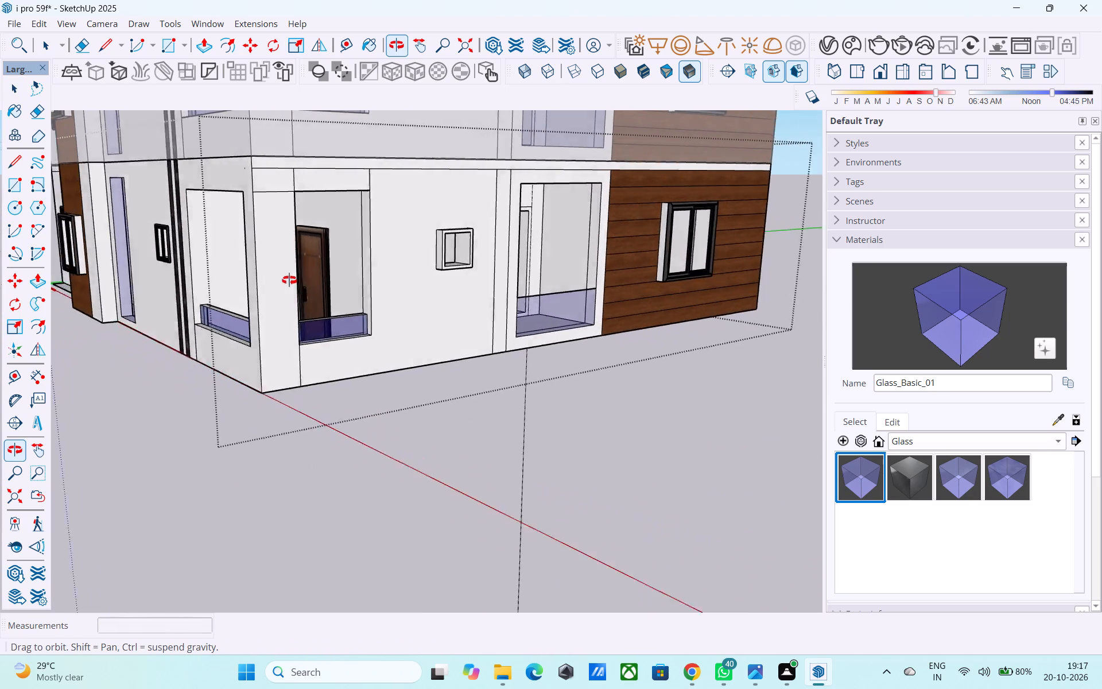
{"action": "middle_click_drag", "start_coordinate": [289, 280], "coordinate": [209, 263]}
{"action": "scroll", "coordinate": [208, 256], "scroll_direction": "down", "scroll_amount": 5}
{"action": "middle_click_drag", "start_coordinate": [418, 256], "coordinate": [367, 264]}
{"action": "scroll", "coordinate": [534, 243], "scroll_direction": "up", "scroll_amount": 9}
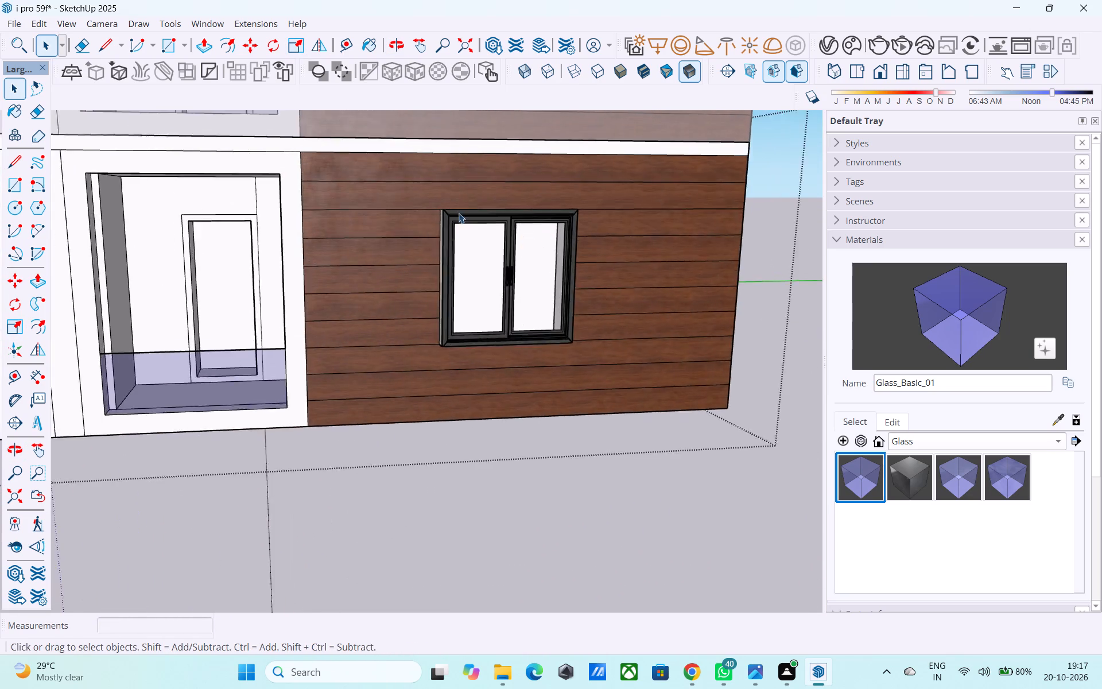
{"action": "scroll", "coordinate": [459, 213], "scroll_direction": "up", "scroll_amount": 3}
{"action": "left_click", "coordinate": [463, 219]}
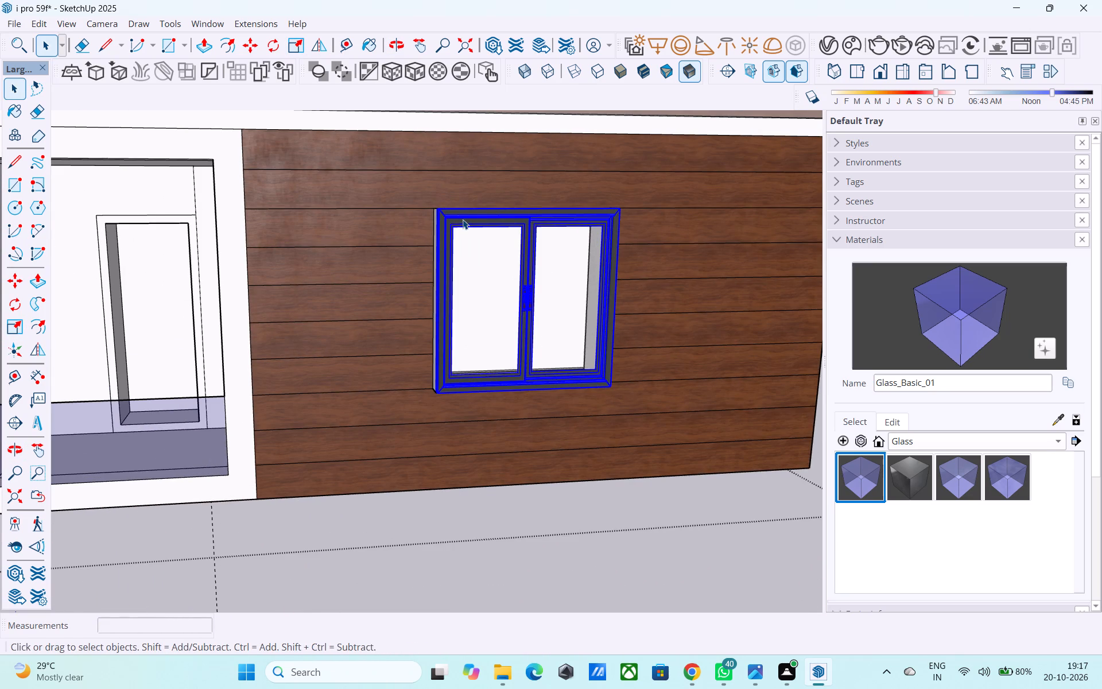
{"action": "key", "text": "m"}
{"action": "scroll", "coordinate": [431, 204], "scroll_direction": "up", "scroll_amount": 9}
{"action": "middle_click_drag", "start_coordinate": [433, 212], "coordinate": [451, 220]}
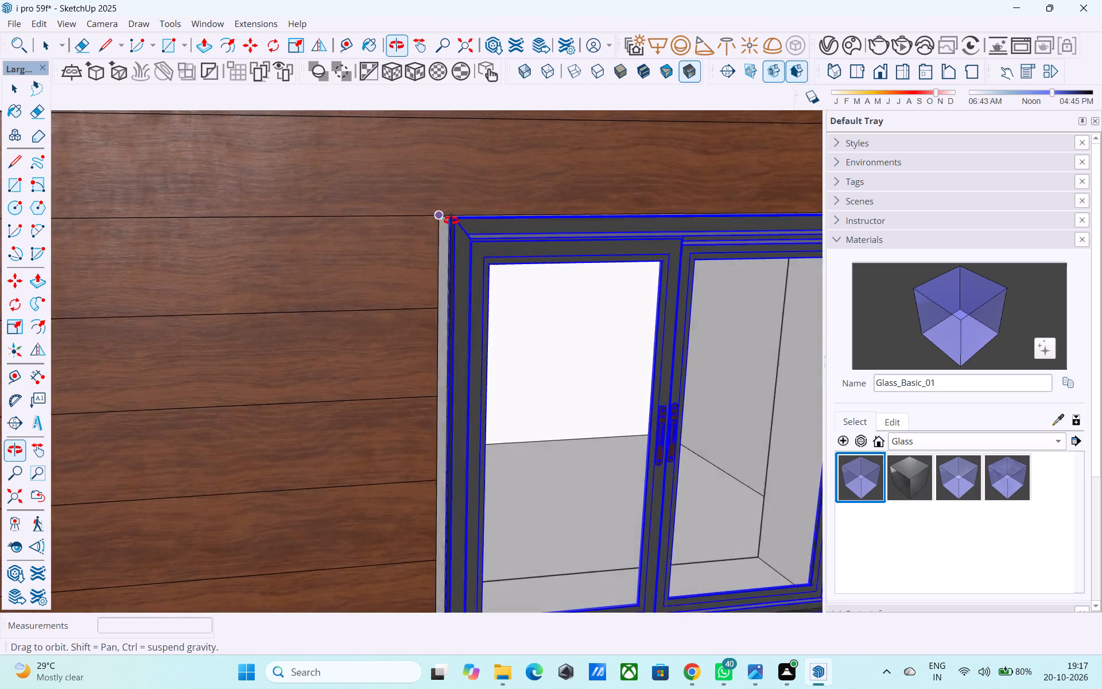
{"action": "middle_click_drag", "start_coordinate": [451, 220], "coordinate": [599, 231]}
{"action": "scroll", "coordinate": [433, 231], "scroll_direction": "up", "scroll_amount": 4}
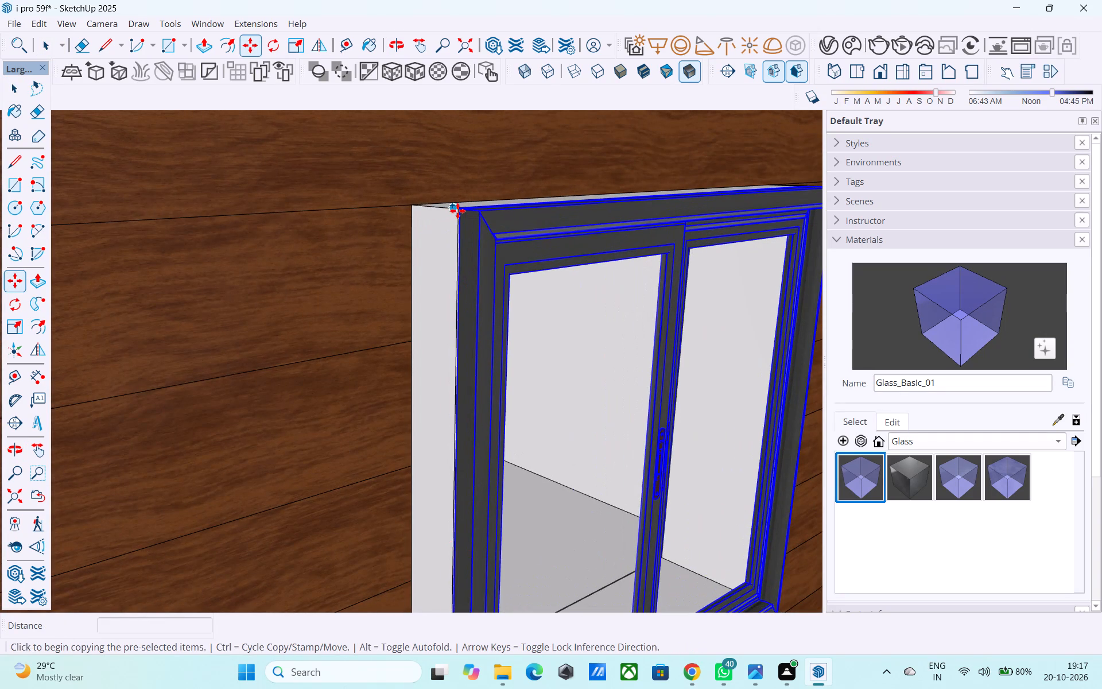
{"action": "left_click", "coordinate": [457, 211]}
{"action": "scroll", "coordinate": [458, 209], "scroll_direction": "down", "scroll_amount": 3}
{"action": "scroll", "coordinate": [459, 209], "scroll_direction": "up", "scroll_amount": 1}
{"action": "scroll", "coordinate": [459, 209], "scroll_direction": "down", "scroll_amount": 6}
{"action": "scroll", "coordinate": [458, 266], "scroll_direction": "up", "scroll_amount": 1}
{"action": "scroll", "coordinate": [457, 268], "scroll_direction": "down", "scroll_amount": 20}
{"action": "scroll", "coordinate": [457, 268], "scroll_direction": "down", "scroll_amount": 3}
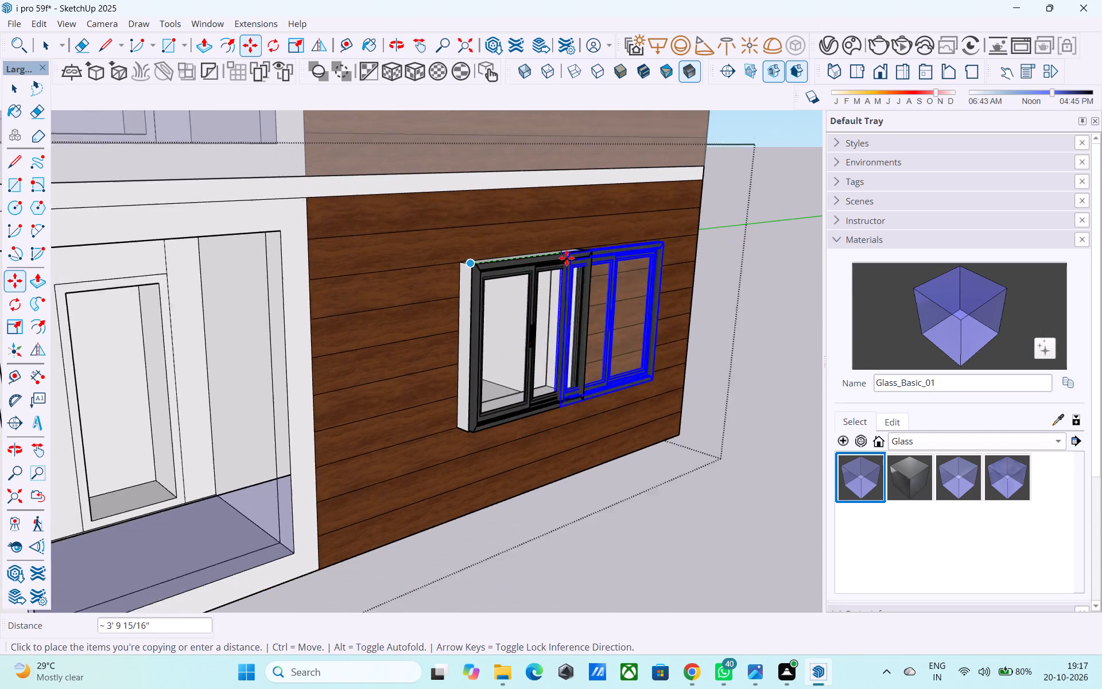
{"action": "scroll", "coordinate": [566, 258], "scroll_direction": "down", "scroll_amount": 18}
{"action": "scroll", "coordinate": [345, 317], "scroll_direction": "up", "scroll_amount": 7}
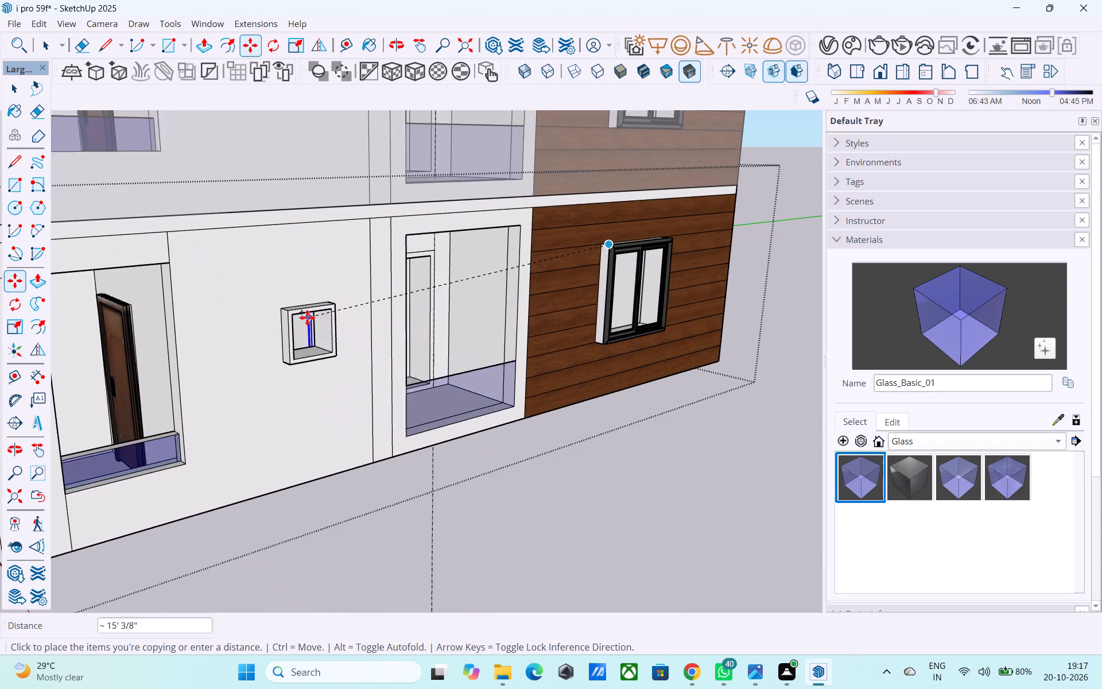
{"action": "scroll", "coordinate": [307, 318], "scroll_direction": "up", "scroll_amount": 7}
{"action": "left_click", "coordinate": [222, 289]}
Scale the copied window uniformly by about 0.39 toward the opposite lower corner of the small projecting frame.
{"action": "scroll", "coordinate": [208, 257], "scroll_direction": "down", "scroll_amount": 6}
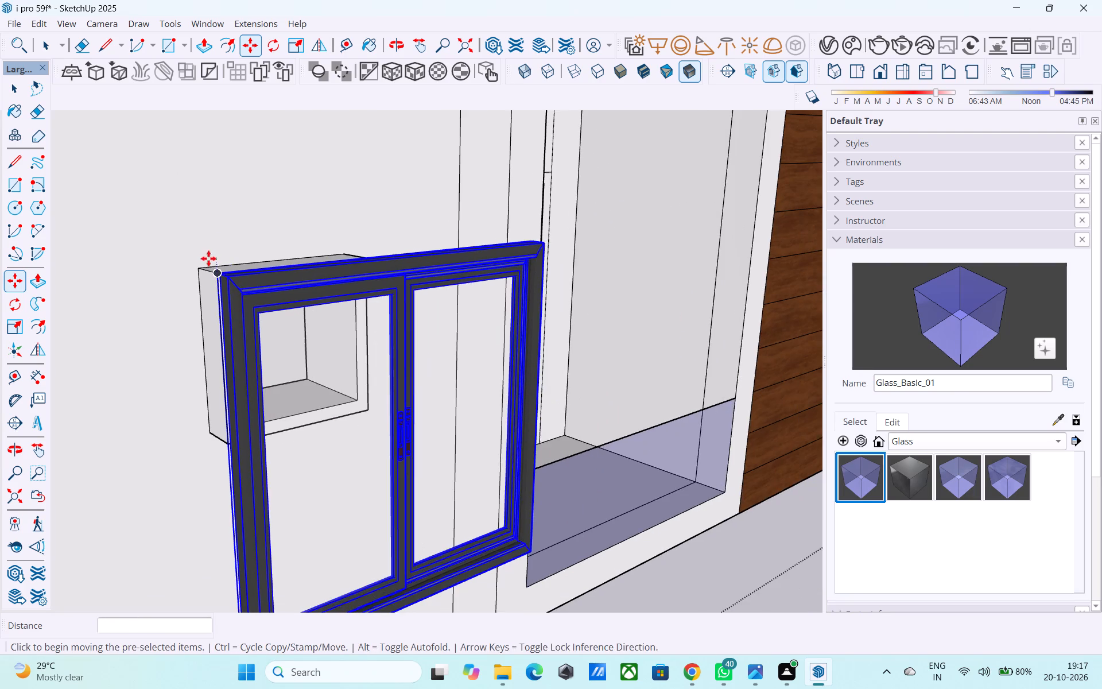
{"action": "scroll", "coordinate": [246, 320], "scroll_direction": "down", "scroll_amount": 3}
{"action": "key", "text": "s"}
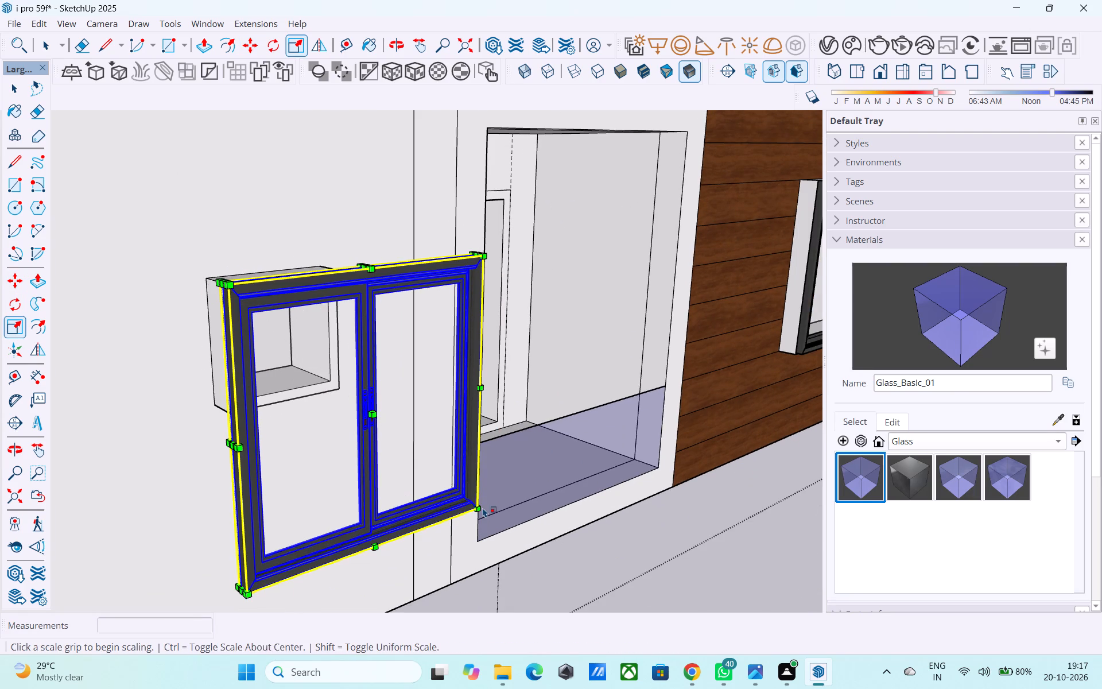
{"action": "left_click", "coordinate": [480, 506]}
{"action": "left_click", "coordinate": [337, 392]}
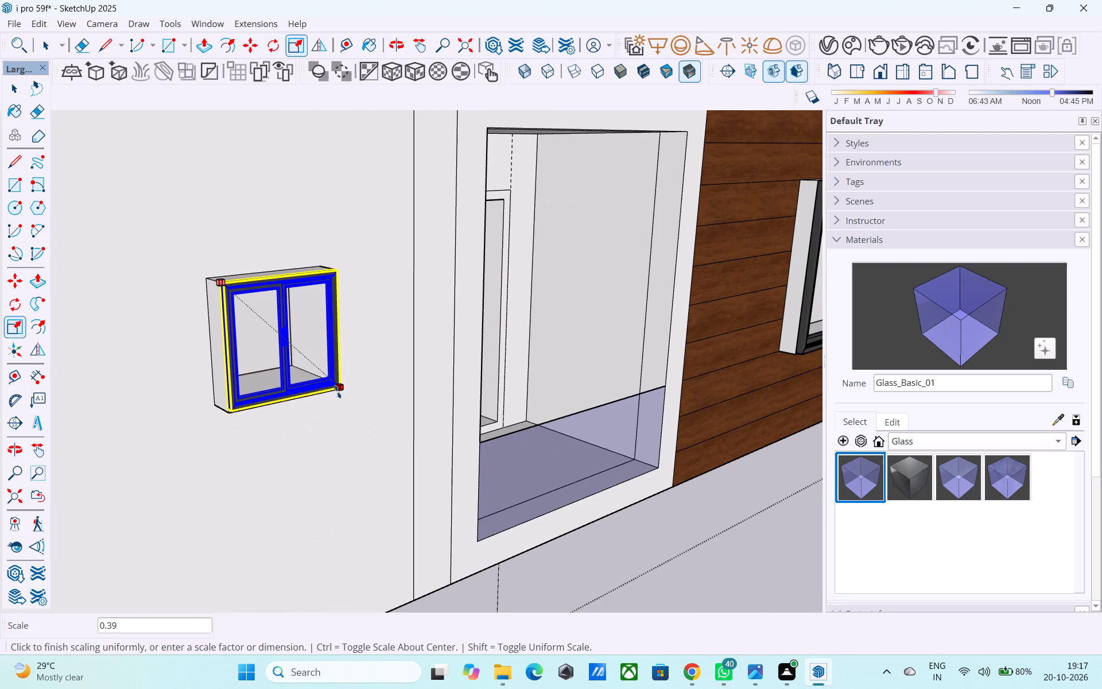
Scale the small window uniformly by about 1.02 so its lower corner reaches the edge of the projecting frame.
{"action": "middle_click_drag", "start_coordinate": [353, 398], "coordinate": [122, 341]}
{"action": "scroll", "coordinate": [234, 342], "scroll_direction": "up", "scroll_amount": 16}
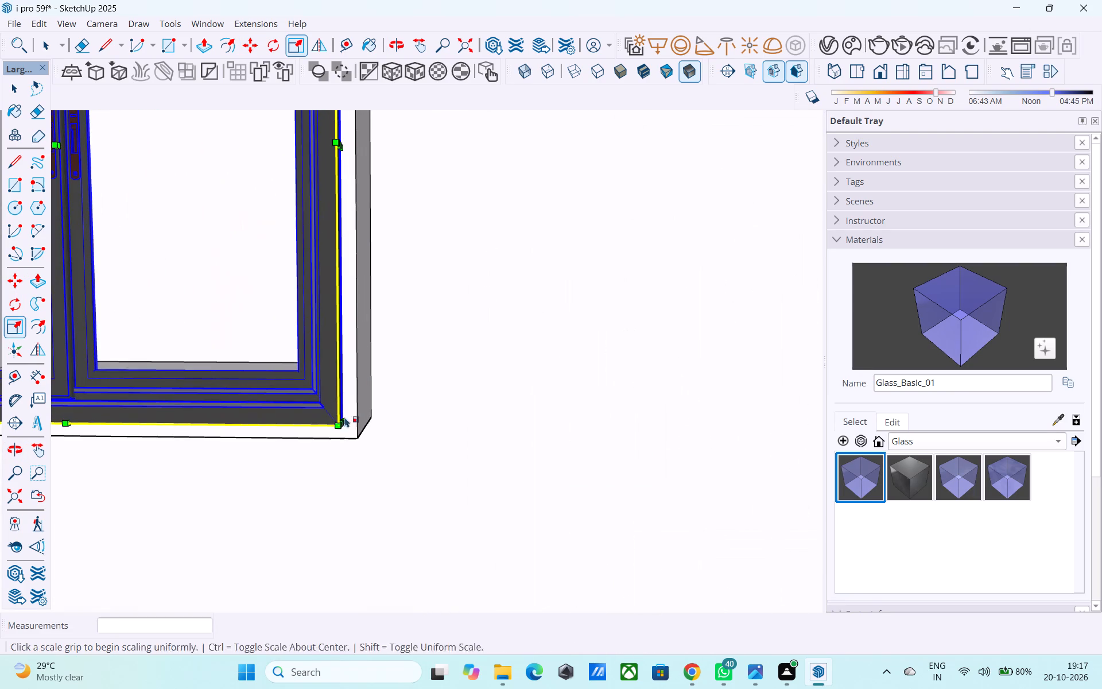
{"action": "left_click", "coordinate": [336, 428]}
{"action": "left_click", "coordinate": [347, 439]}
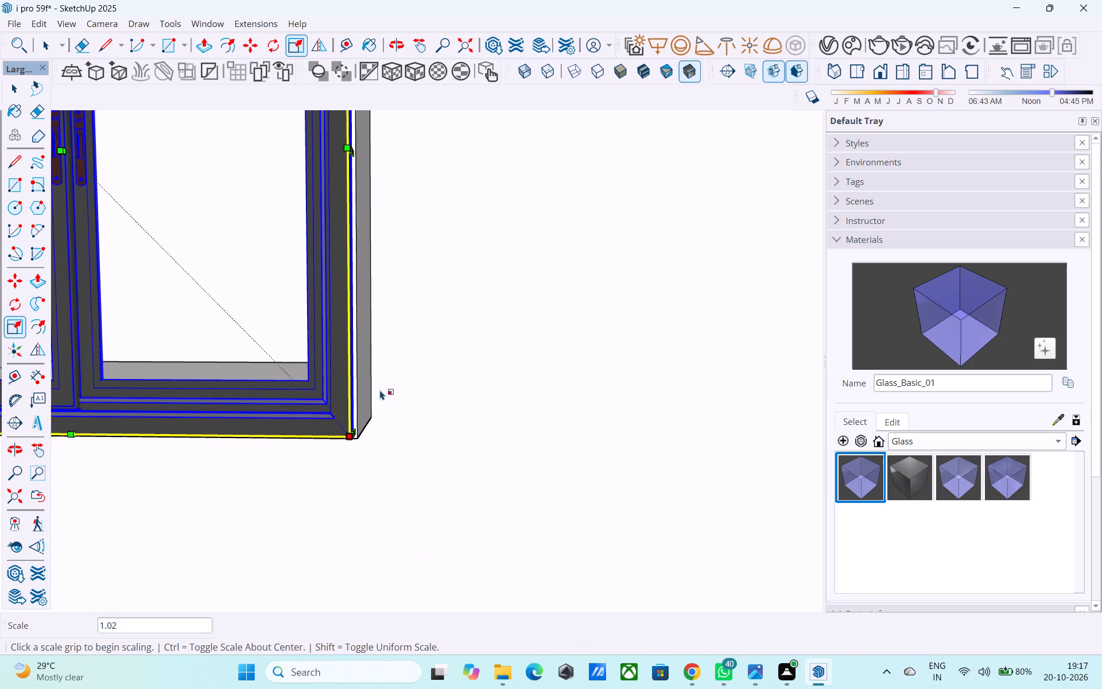
{"action": "scroll", "coordinate": [409, 364], "scroll_direction": "down", "scroll_amount": 20}
{"action": "scroll", "coordinate": [409, 364], "scroll_direction": "down", "scroll_amount": 1}
{"action": "key", "text": "space"}
Examine the windows, doors, balconies and thin projecting ledges around the facades on all floors.
{"action": "scroll", "coordinate": [414, 394], "scroll_direction": "down", "scroll_amount": 12}
{"action": "middle_click_drag", "start_coordinate": [409, 413], "coordinate": [429, 413]}
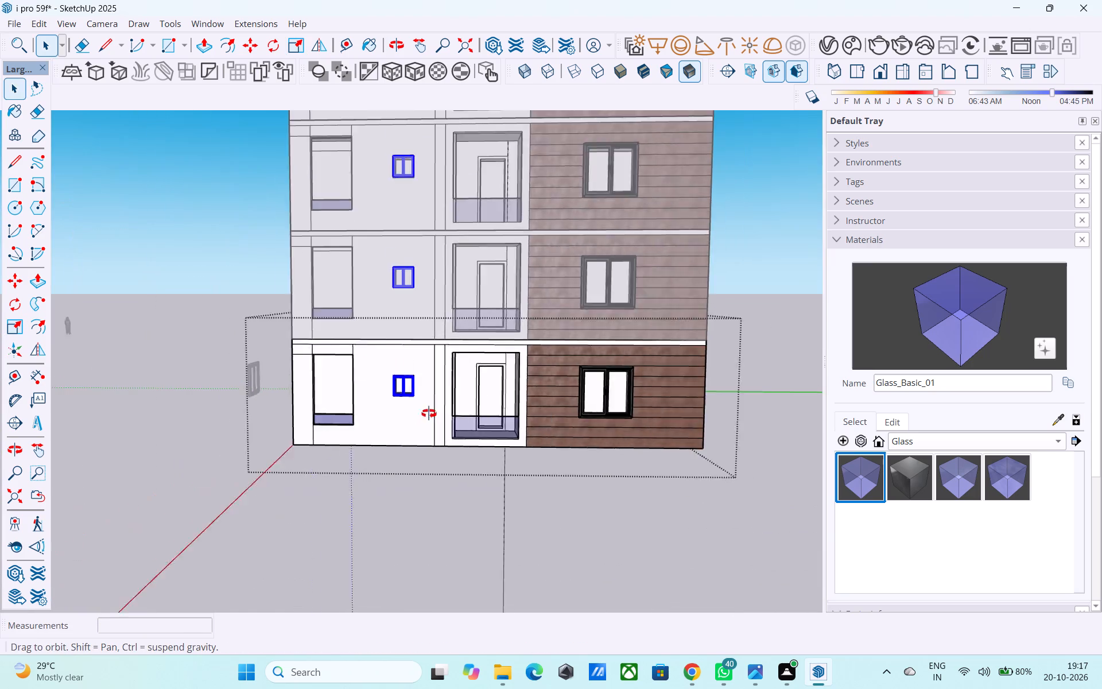
{"action": "middle_click_drag", "start_coordinate": [429, 413], "coordinate": [833, 428]}
{"action": "scroll", "coordinate": [561, 435], "scroll_direction": "down", "scroll_amount": 4}
{"action": "middle_click_drag", "start_coordinate": [451, 465], "coordinate": [596, 456]}
{"action": "scroll", "coordinate": [478, 465], "scroll_direction": "down", "scroll_amount": 8}
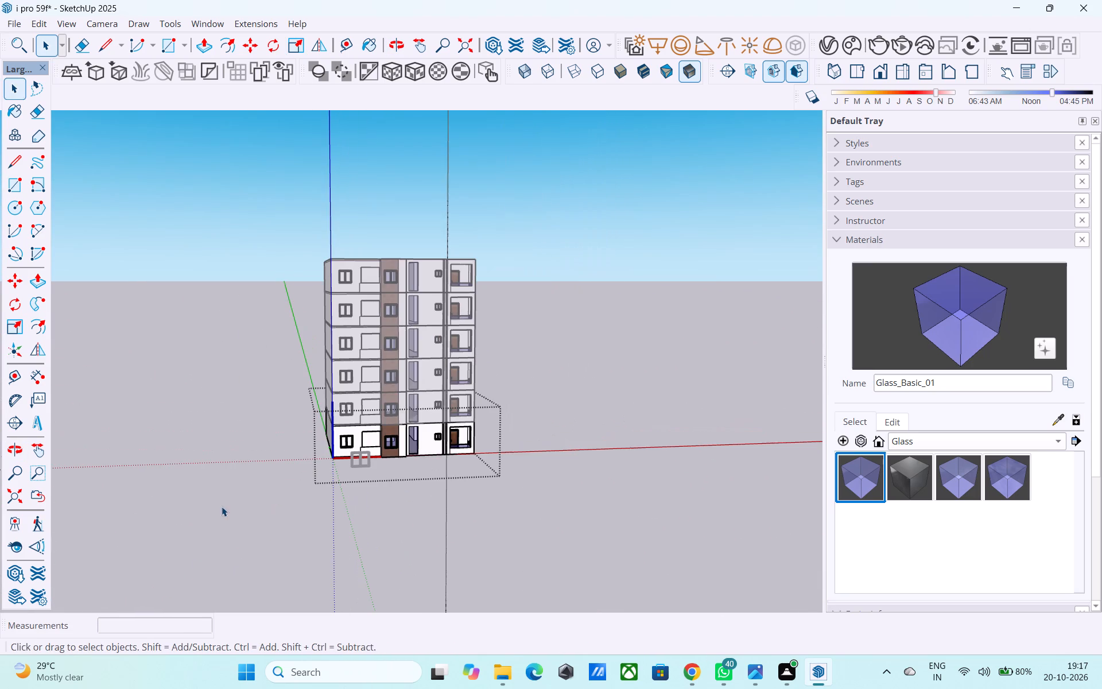
{"action": "middle_click_drag", "start_coordinate": [478, 402], "coordinate": [295, 394]}
{"action": "scroll", "coordinate": [425, 351], "scroll_direction": "up", "scroll_amount": 5}
{"action": "middle_click_drag", "start_coordinate": [422, 350], "coordinate": [313, 361]}
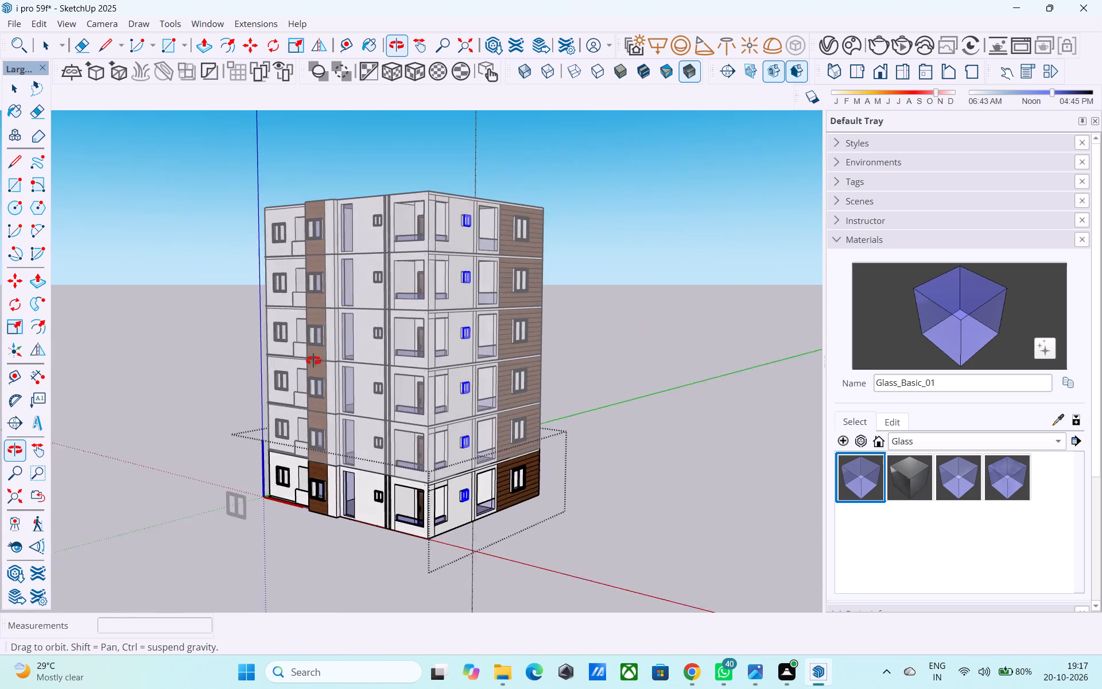
{"action": "middle_click_drag", "start_coordinate": [313, 361], "coordinate": [307, 362]}
{"action": "scroll", "coordinate": [459, 353], "scroll_direction": "down", "scroll_amount": 1}
{"action": "middle_click_drag", "start_coordinate": [459, 353], "coordinate": [457, 336]}
{"action": "scroll", "coordinate": [455, 339], "scroll_direction": "up", "scroll_amount": 5}
{"action": "middle_click_drag", "start_coordinate": [455, 336], "coordinate": [429, 377]}
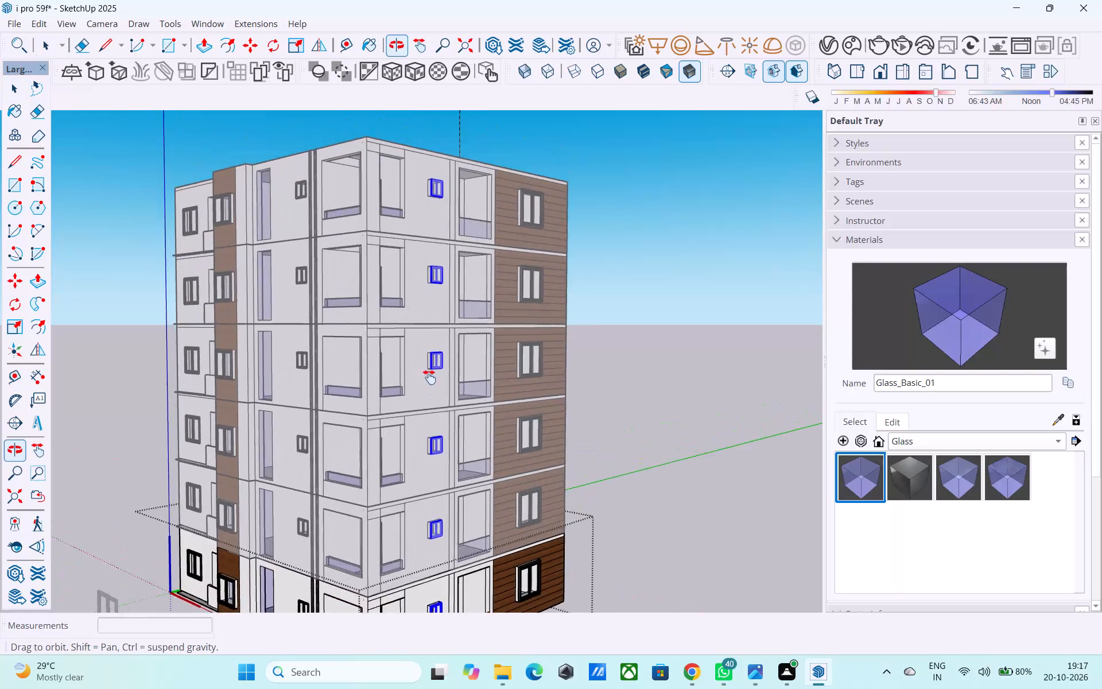
{"action": "middle_click_drag", "start_coordinate": [429, 377], "coordinate": [666, 311]}
{"action": "middle_click_drag", "start_coordinate": [615, 335], "coordinate": [617, 345]}
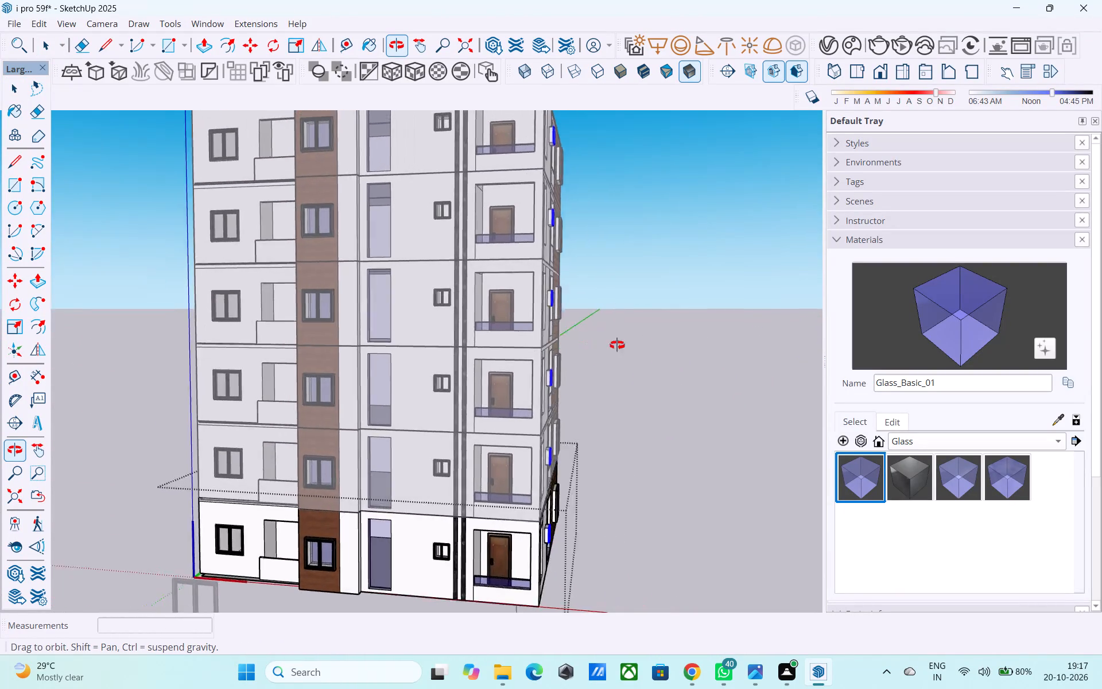
{"action": "middle_click_drag", "start_coordinate": [617, 345], "coordinate": [825, 351]}
{"action": "middle_click_drag", "start_coordinate": [585, 351], "coordinate": [570, 376], "text": "shift"}
{"action": "scroll", "coordinate": [592, 400], "scroll_direction": "up", "scroll_amount": 1}
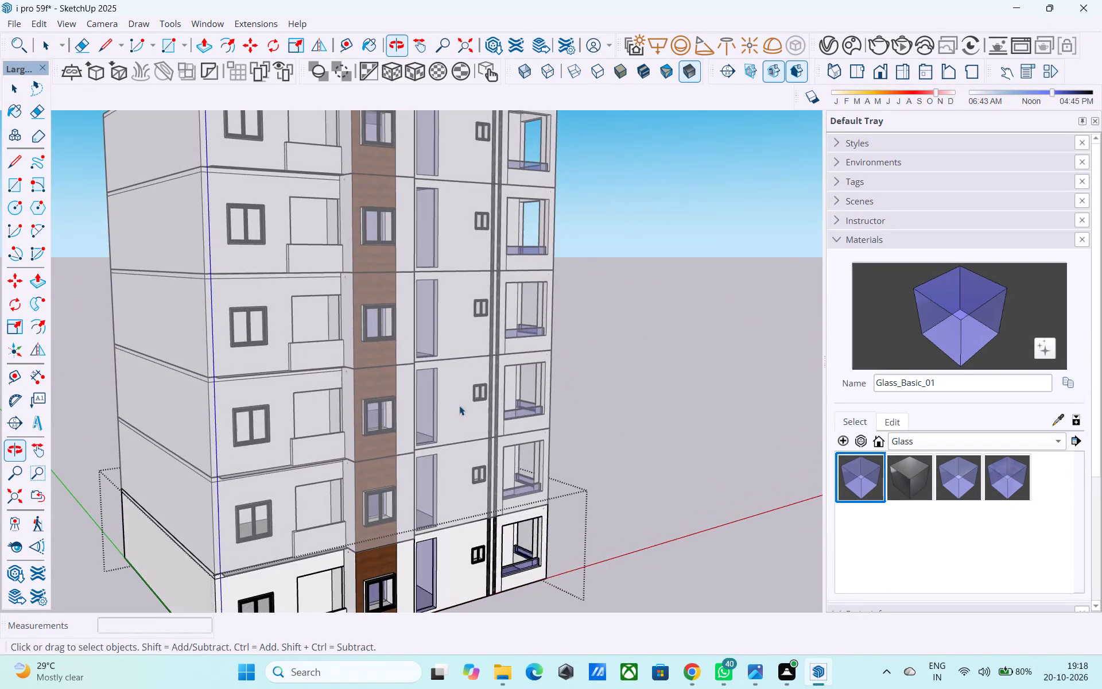
{"action": "scroll", "coordinate": [368, 402], "scroll_direction": "up", "scroll_amount": 5}
{"action": "middle_click_drag", "start_coordinate": [360, 455], "coordinate": [413, 220]}
{"action": "middle_click_drag", "start_coordinate": [403, 459], "coordinate": [388, 504], "text": "shift"}
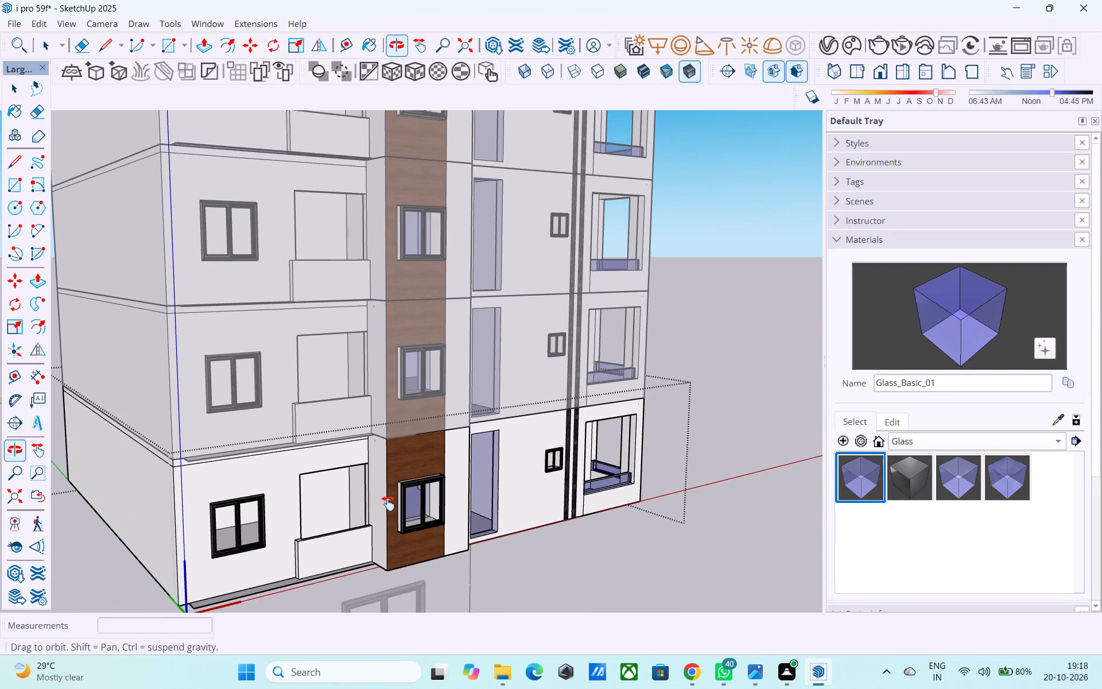
{"action": "middle_click_drag", "start_coordinate": [388, 504], "coordinate": [396, 599], "text": "shift"}
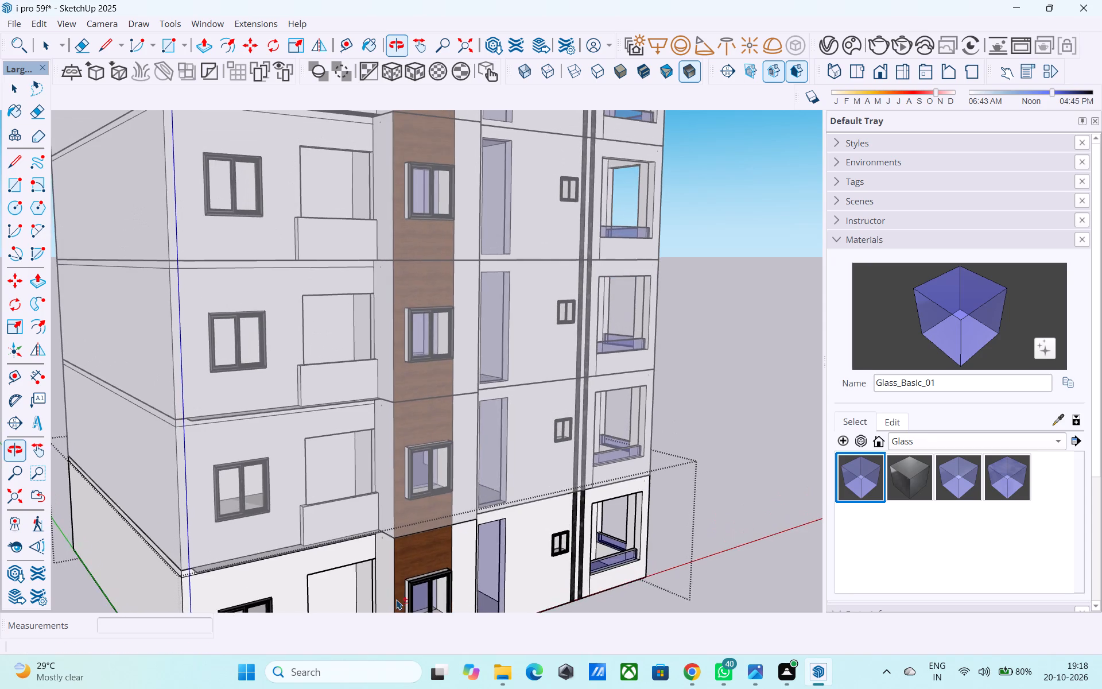
{"action": "middle_click_drag", "start_coordinate": [387, 381], "coordinate": [387, 338], "text": "shift"}
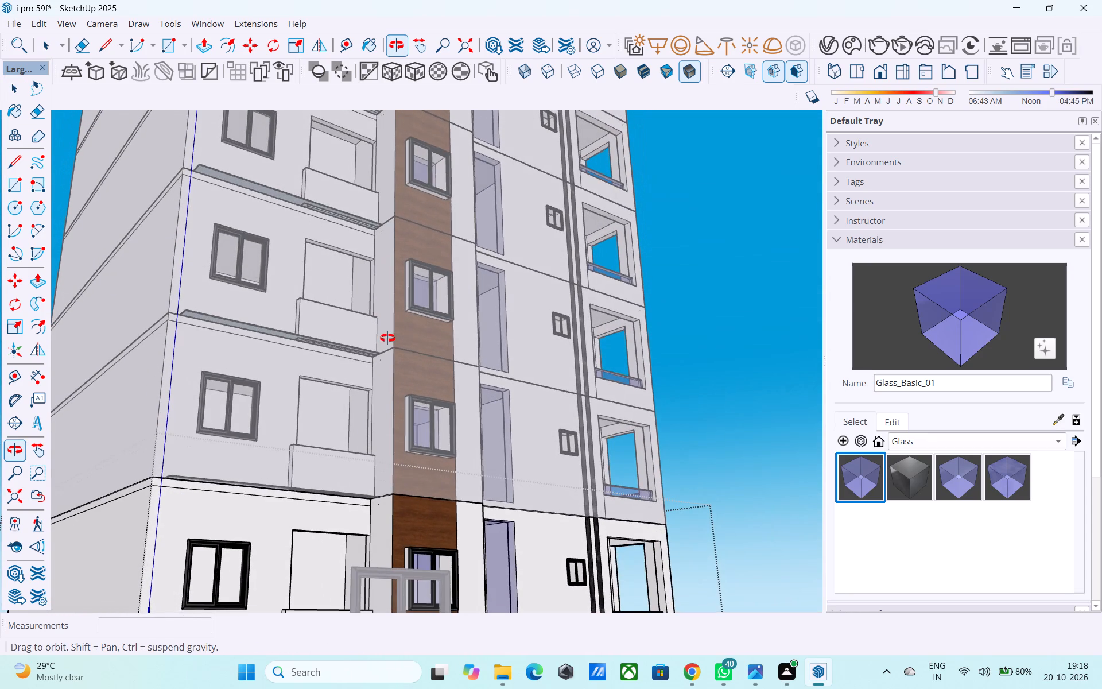
{"action": "middle_click_drag", "start_coordinate": [387, 338], "coordinate": [401, 512], "text": "shift"}
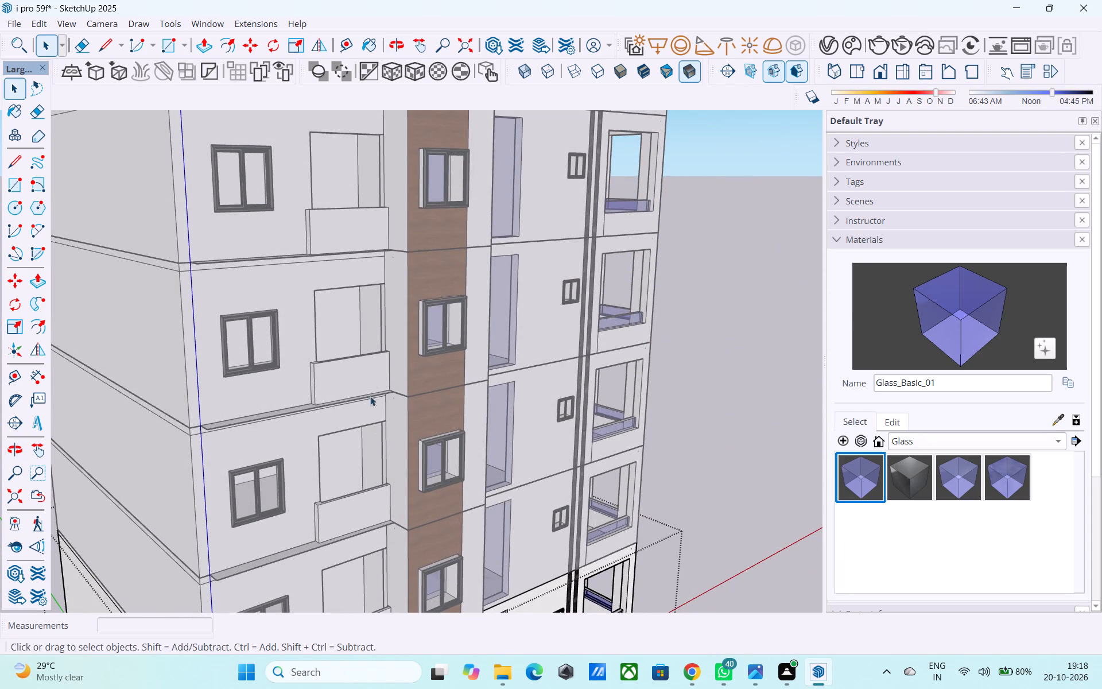
{"action": "scroll", "coordinate": [362, 355], "scroll_direction": "down", "scroll_amount": 1}
{"action": "middle_click_drag", "start_coordinate": [362, 355], "coordinate": [434, 195], "text": "shift"}
{"action": "middle_click_drag", "start_coordinate": [386, 362], "coordinate": [499, 325]}
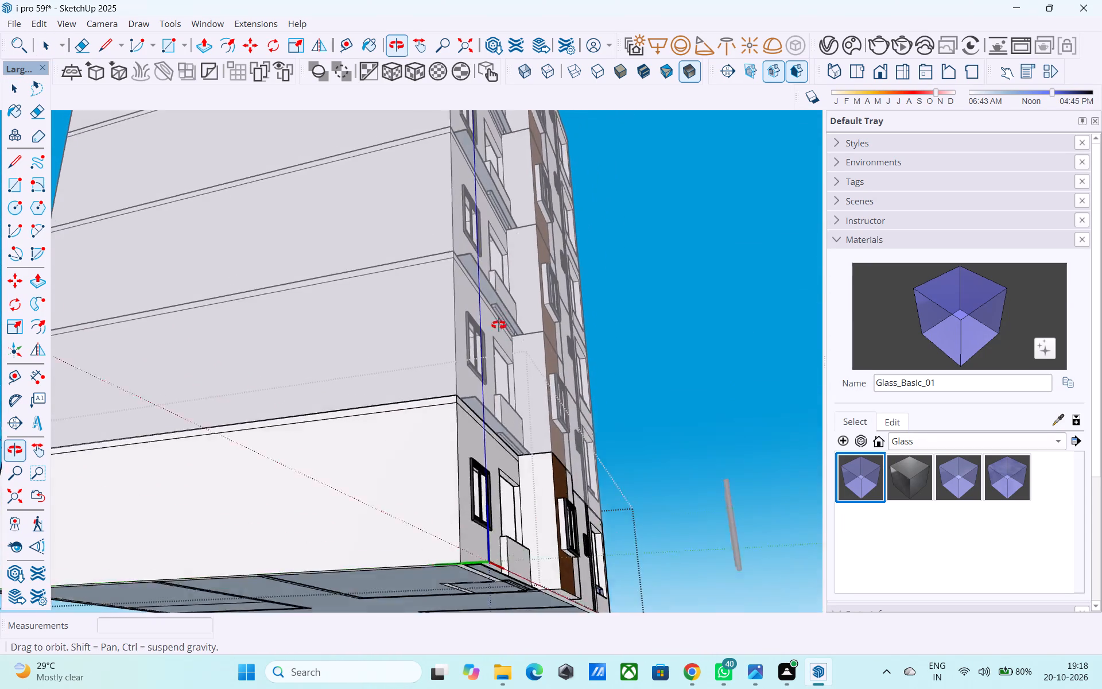
{"action": "middle_click_drag", "start_coordinate": [499, 325], "coordinate": [494, 363]}
{"action": "scroll", "coordinate": [476, 496], "scroll_direction": "up", "scroll_amount": 9}
{"action": "middle_click_drag", "start_coordinate": [482, 391], "coordinate": [469, 323], "text": "shift"}
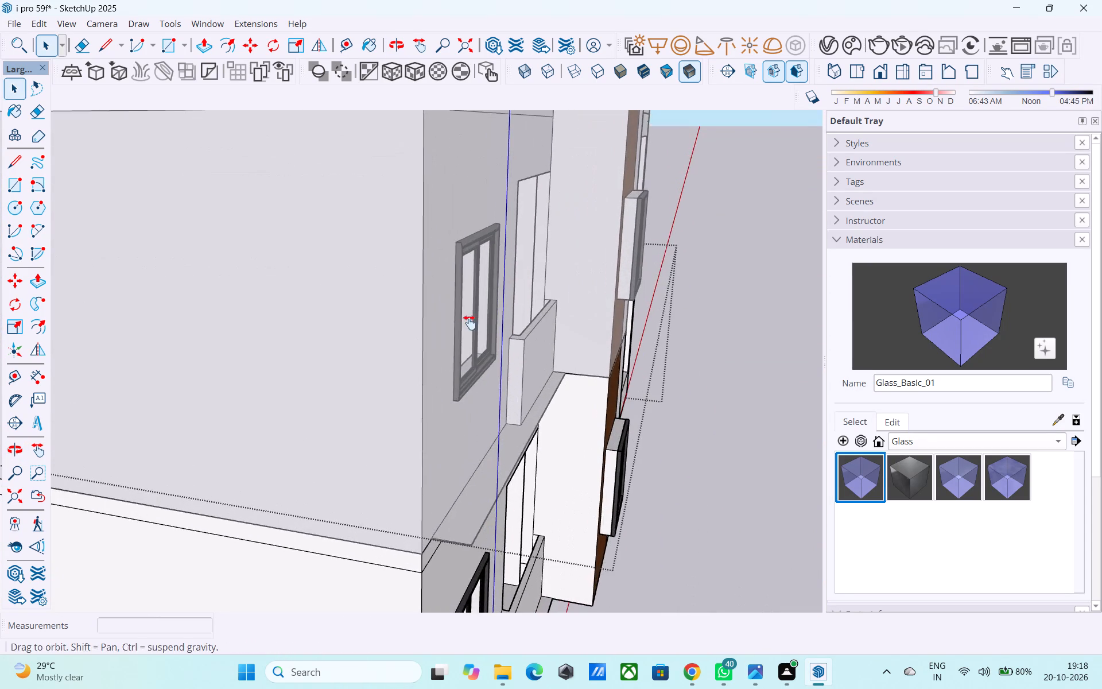
{"action": "middle_click_drag", "start_coordinate": [469, 323], "coordinate": [468, 318], "text": "shift"}
Leave the current component and reopen the ground-floor component for editing at the corner with the thin base ledge.
{"action": "left_click", "coordinate": [758, 445]}
{"action": "left_click", "coordinate": [457, 459]}
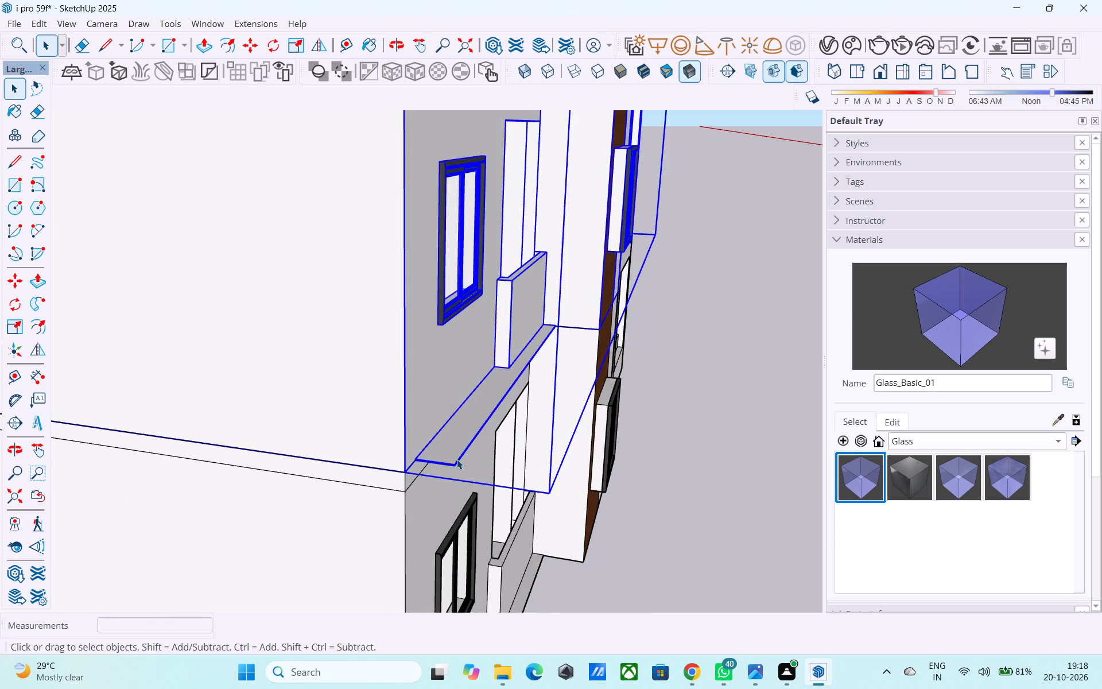
{"action": "scroll", "coordinate": [461, 464], "scroll_direction": "down", "scroll_amount": 11}
{"action": "middle_click_drag", "start_coordinate": [461, 471], "coordinate": [444, 362], "text": "shift"}
{"action": "scroll", "coordinate": [444, 363], "scroll_direction": "up", "scroll_amount": 9}
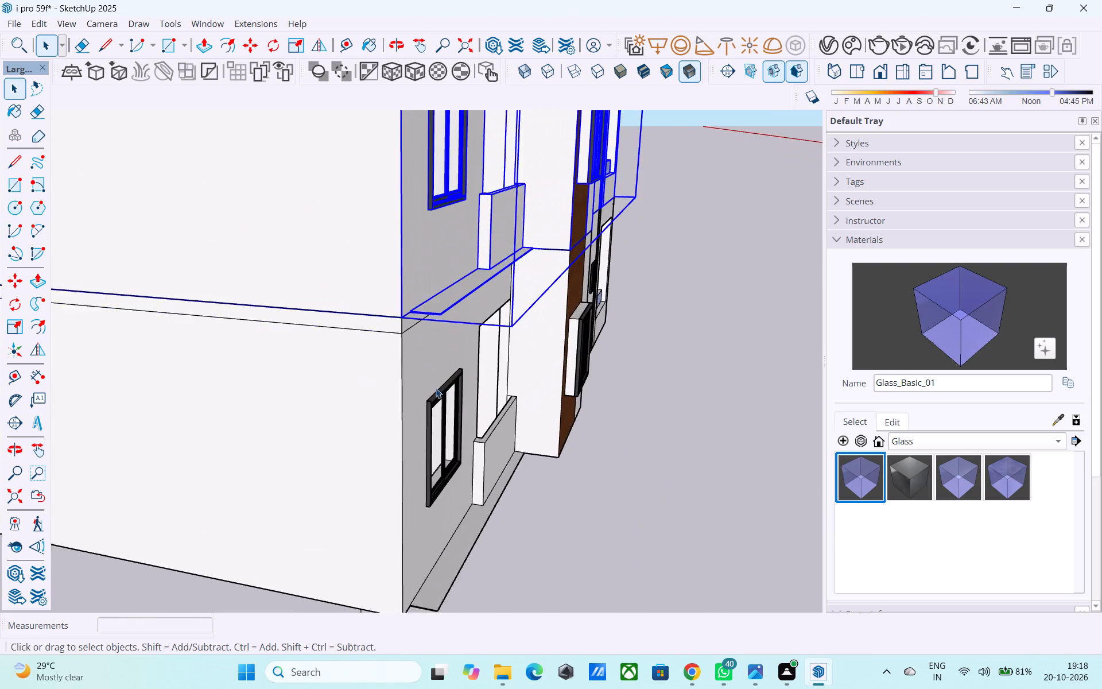
{"action": "left_click", "coordinate": [433, 386]}
{"action": "scroll", "coordinate": [402, 283], "scroll_direction": "down", "scroll_amount": 4}
{"action": "middle_click_drag", "start_coordinate": [403, 286], "coordinate": [412, 149]}
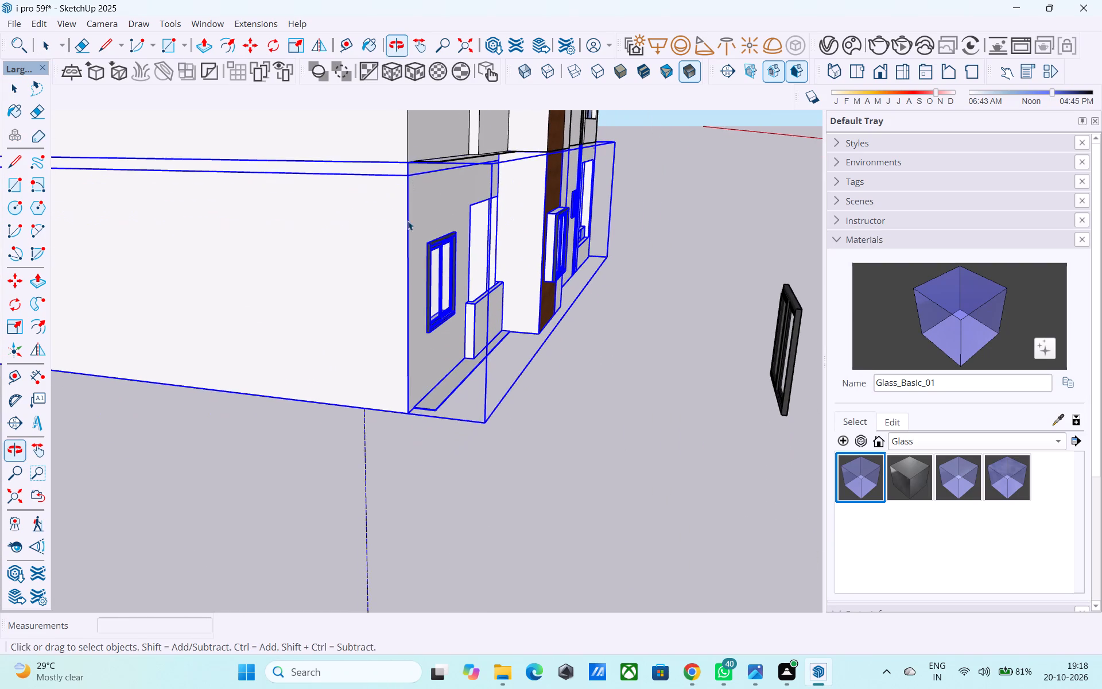
{"action": "double_click", "coordinate": [387, 300]}
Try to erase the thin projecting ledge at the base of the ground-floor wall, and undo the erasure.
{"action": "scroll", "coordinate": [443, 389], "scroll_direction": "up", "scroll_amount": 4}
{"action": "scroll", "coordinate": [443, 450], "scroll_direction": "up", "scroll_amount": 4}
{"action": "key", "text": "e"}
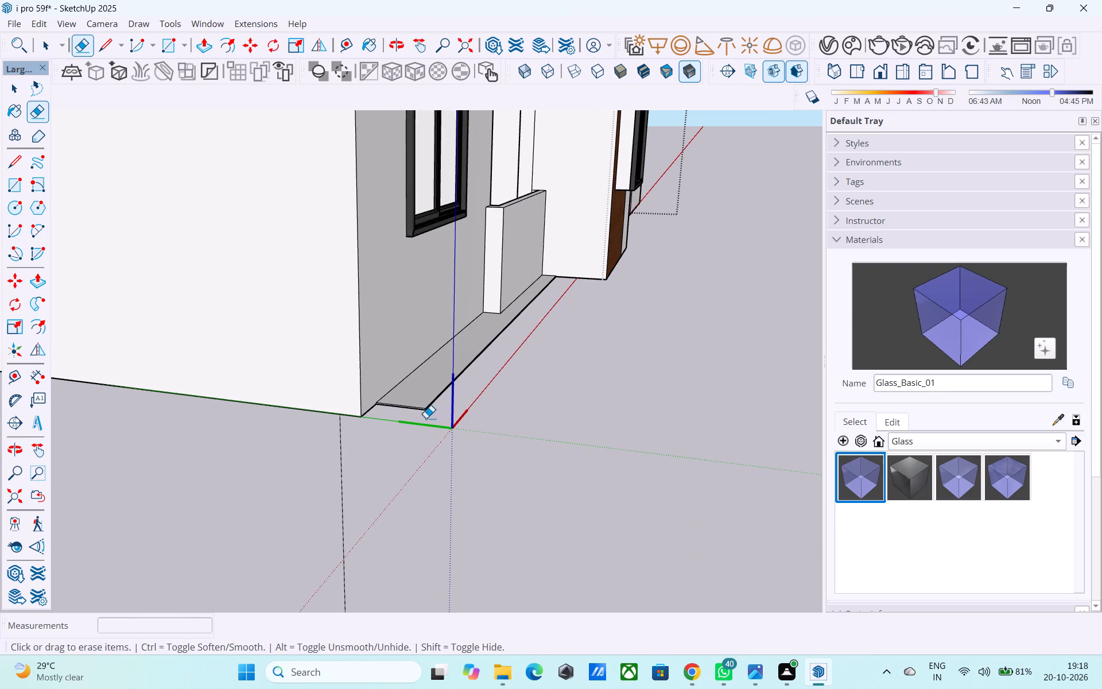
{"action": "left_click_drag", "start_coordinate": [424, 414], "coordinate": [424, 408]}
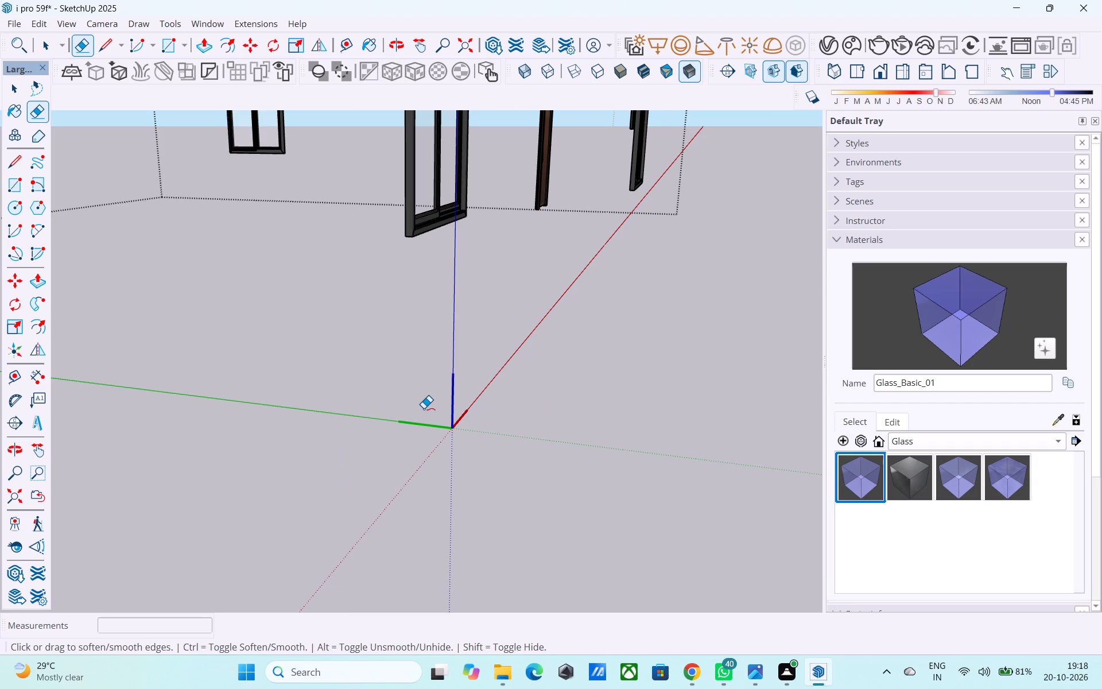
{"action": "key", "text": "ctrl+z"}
Open the nested ground-floor wall group and erase the thin projecting ledge along the wall base below the window and parapet.
{"action": "key", "text": "space"}
{"action": "double_click", "coordinate": [424, 409]}
{"action": "scroll", "coordinate": [422, 408], "scroll_direction": "up", "scroll_amount": 4}
{"action": "key", "text": "e"}
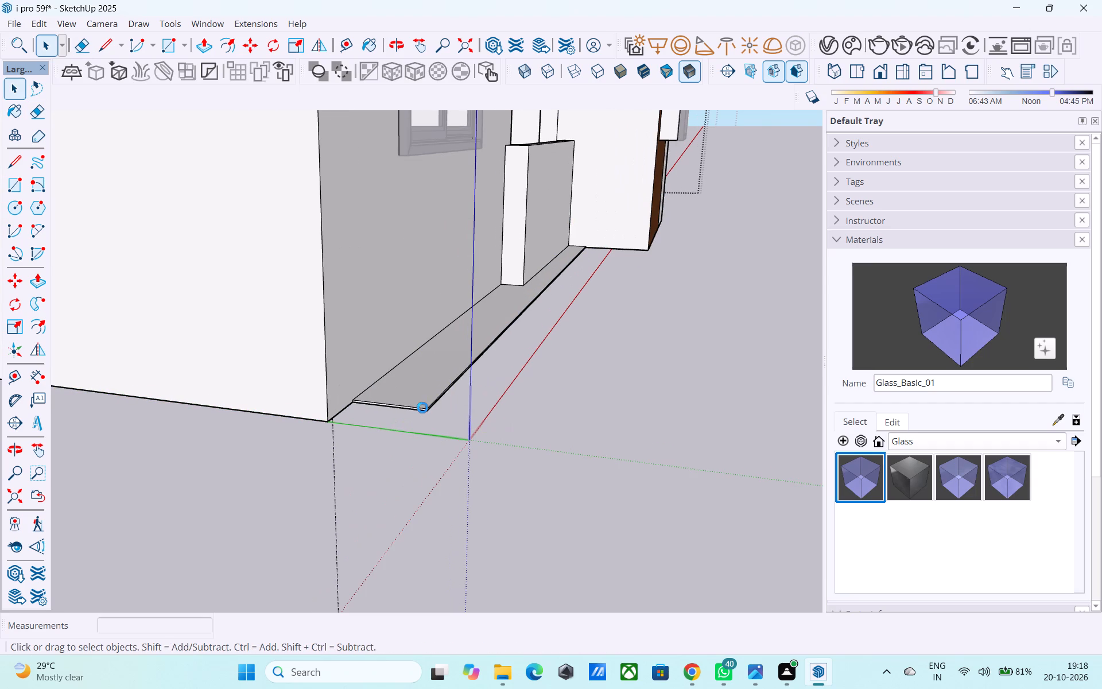
{"action": "left_click", "coordinate": [422, 408]}
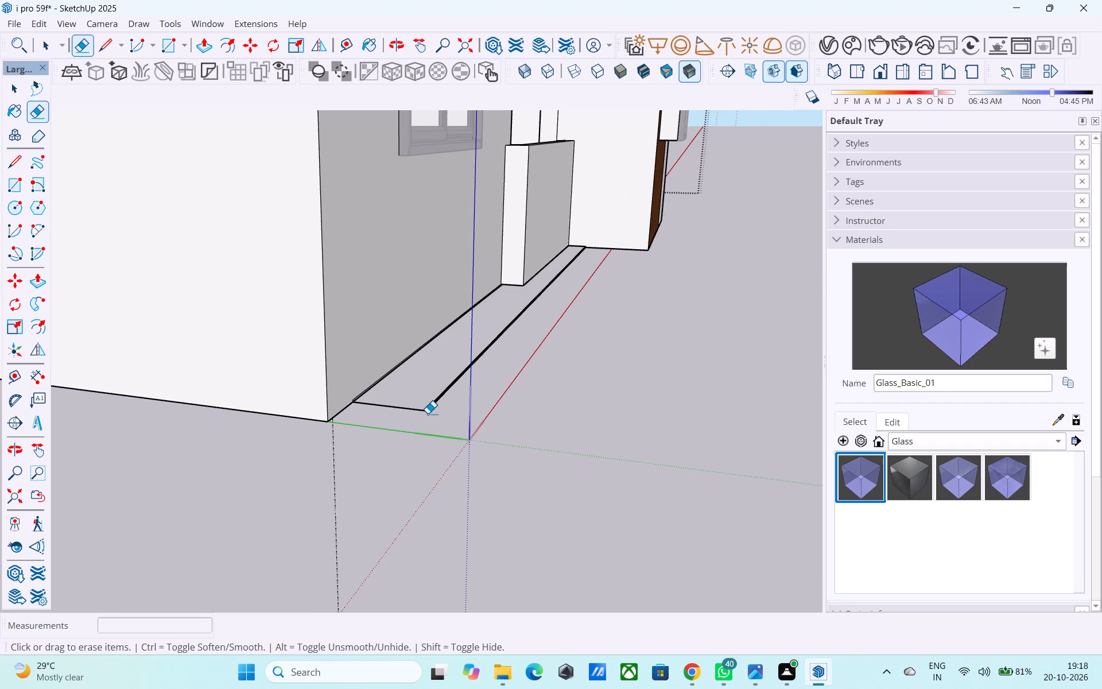
{"action": "left_click_drag", "start_coordinate": [428, 413], "coordinate": [422, 407]}
Examine the building's front and side facades around the edited ground-floor walls.
{"action": "scroll", "coordinate": [457, 396], "scroll_direction": "down", "scroll_amount": 17}
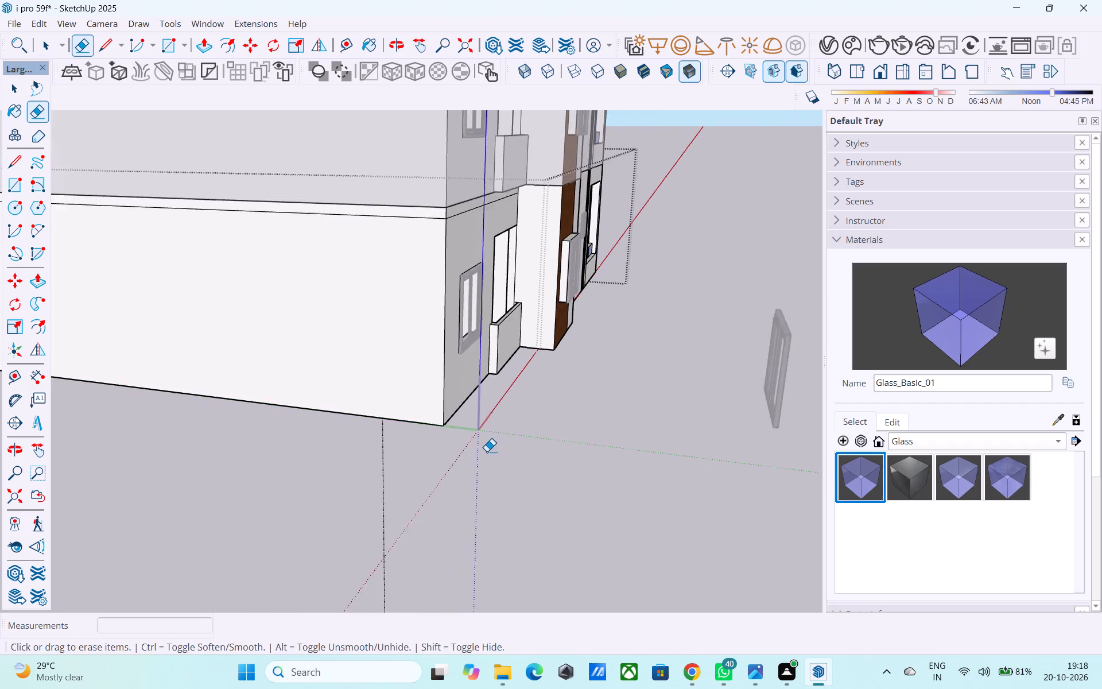
{"action": "scroll", "coordinate": [487, 451], "scroll_direction": "down", "scroll_amount": 7}
{"action": "middle_click_drag", "start_coordinate": [481, 452], "coordinate": [333, 427]}
{"action": "scroll", "coordinate": [699, 349], "scroll_direction": "up", "scroll_amount": 1}
{"action": "middle_click_drag", "start_coordinate": [699, 348], "coordinate": [279, 348]}
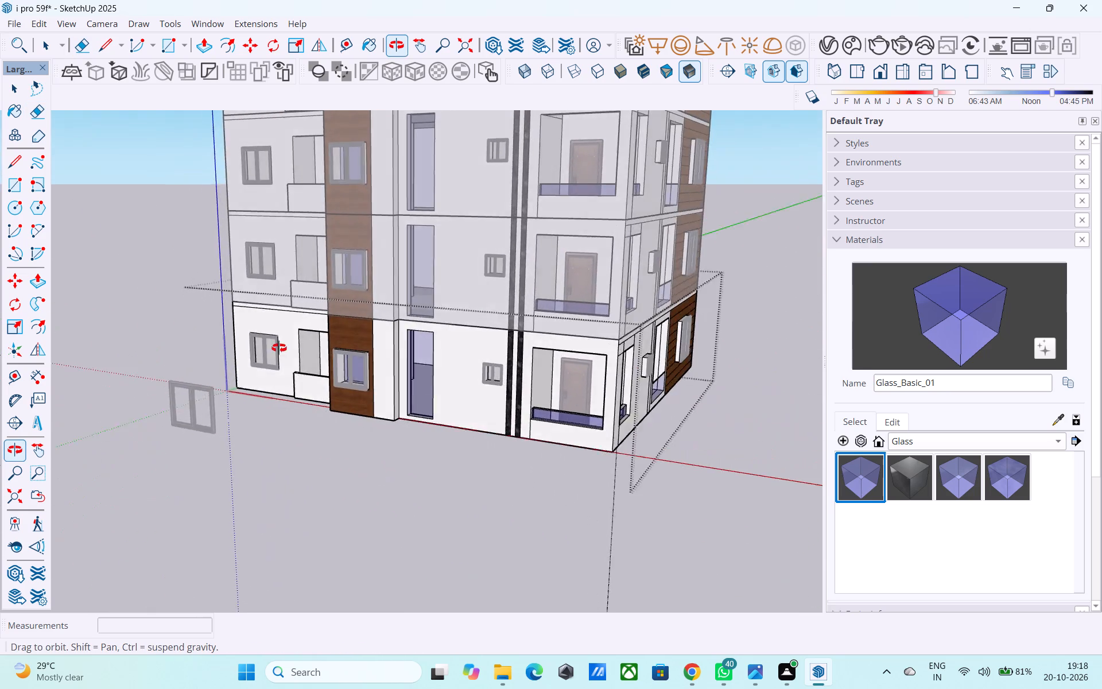
{"action": "middle_click_drag", "start_coordinate": [279, 348], "coordinate": [328, 374]}
{"action": "key", "text": "space"}
{"action": "middle_click_drag", "start_coordinate": [367, 377], "coordinate": [387, 377]}
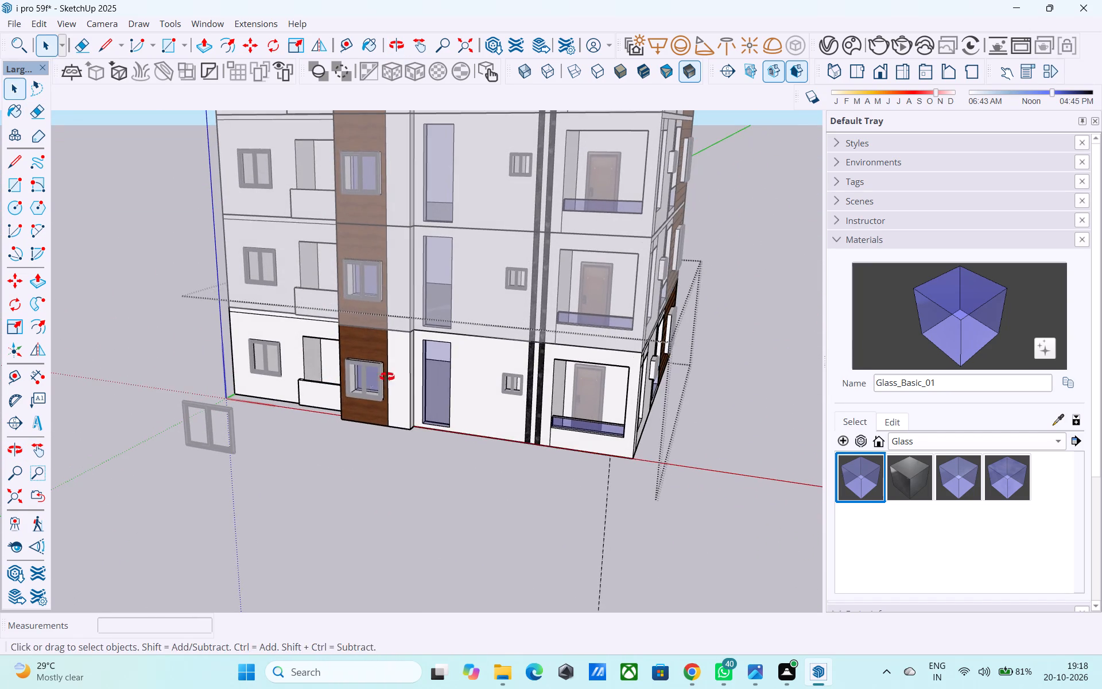
{"action": "middle_click_drag", "start_coordinate": [387, 377], "coordinate": [139, 341]}
{"action": "middle_click_drag", "start_coordinate": [416, 366], "coordinate": [282, 338]}
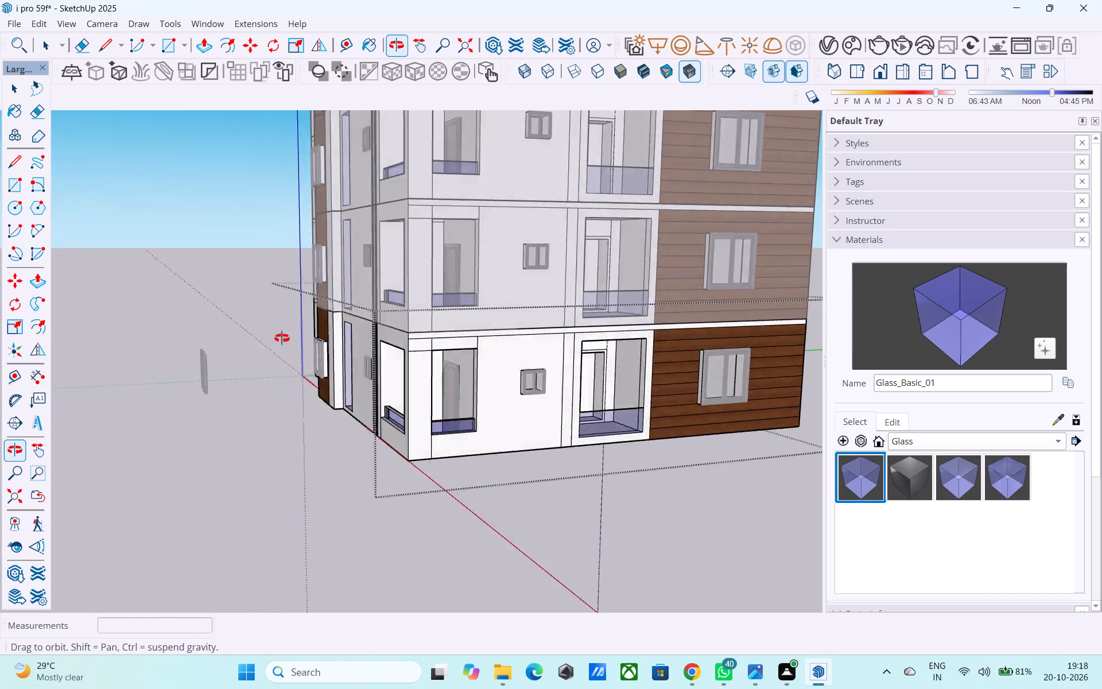
Select the wooden door inside the ground-floor corner balcony and save the model.
{"action": "middle_click_drag", "start_coordinate": [282, 338], "coordinate": [567, 402]}
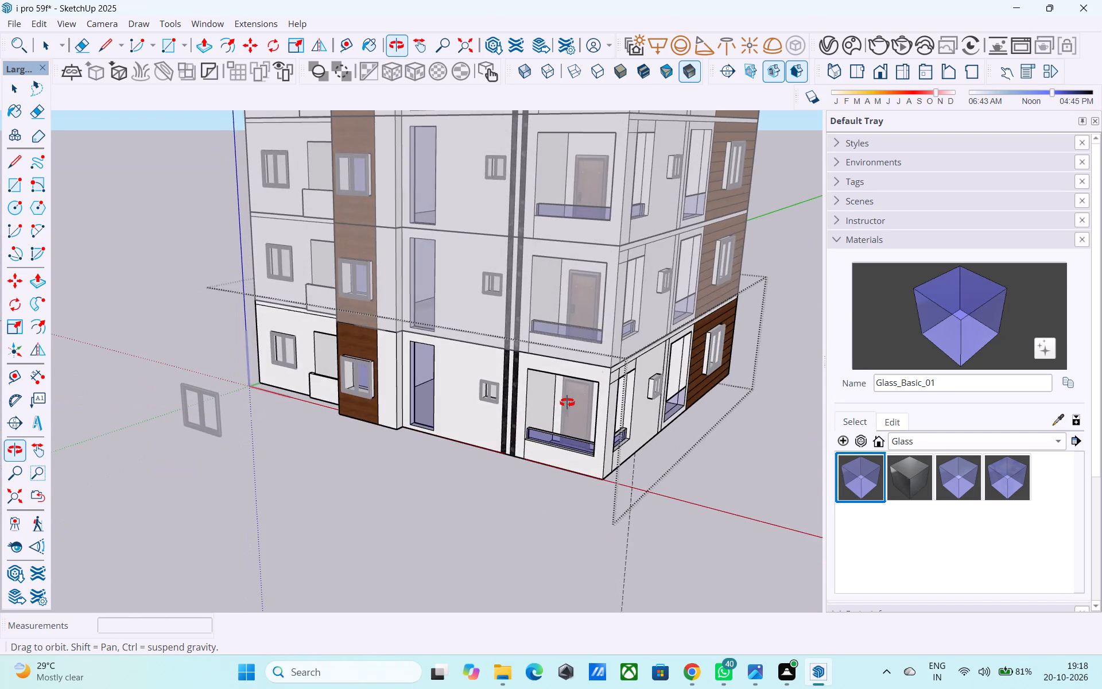
{"action": "middle_click_drag", "start_coordinate": [567, 402], "coordinate": [564, 400]}
{"action": "left_click", "coordinate": [558, 497]}
{"action": "left_click", "coordinate": [702, 495]}
{"action": "scroll", "coordinate": [589, 420], "scroll_direction": "up", "scroll_amount": 4}
{"action": "left_click", "coordinate": [576, 400]}
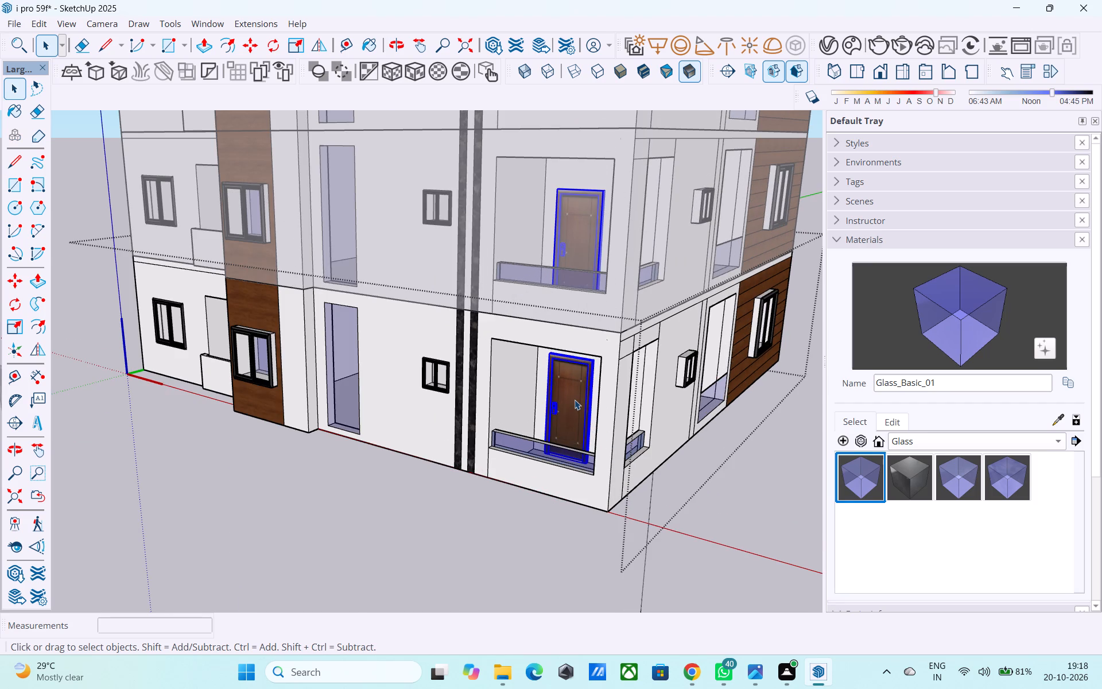
{"action": "key", "text": "c"}
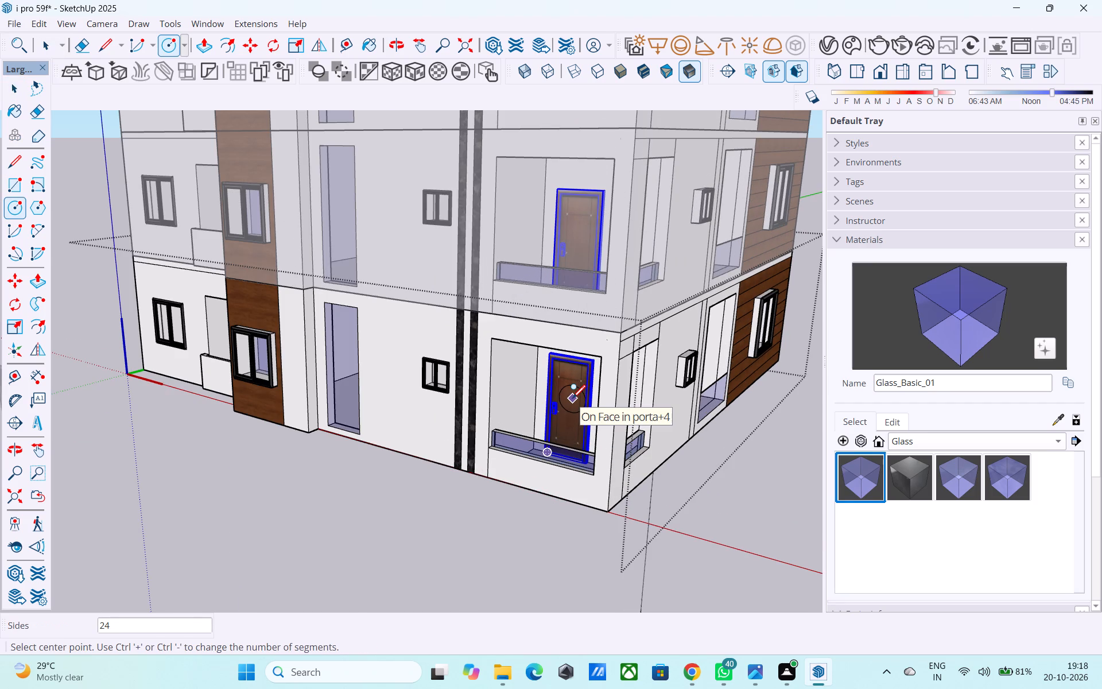
{"action": "key", "text": "Escape"}
{"action": "key", "text": "space"}
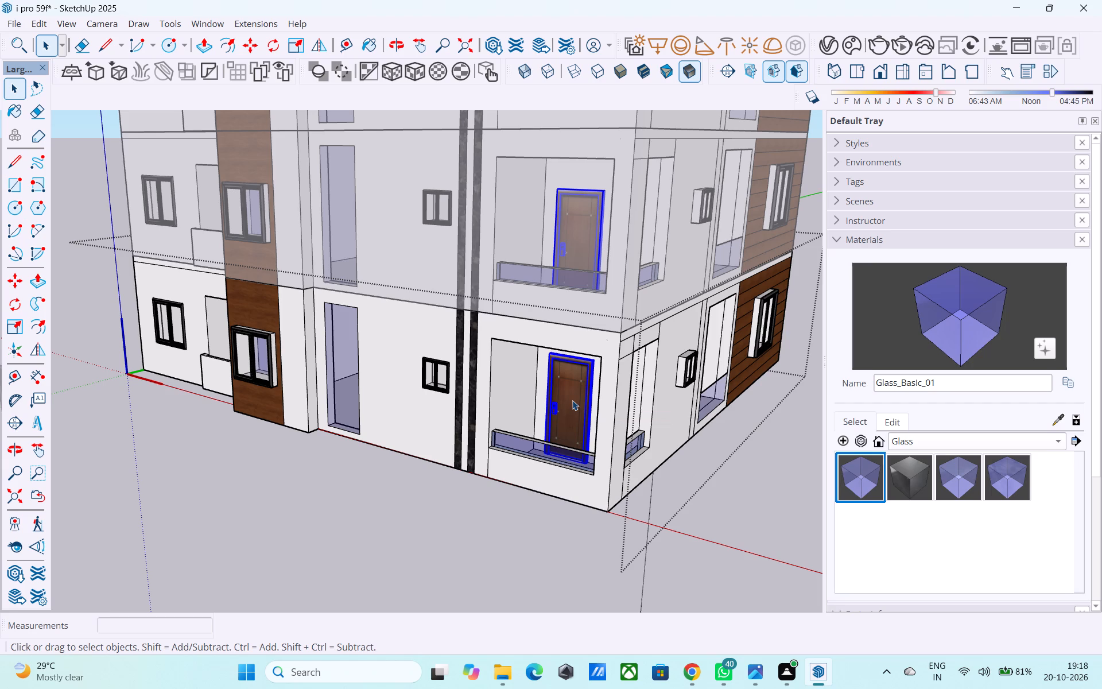
{"action": "key", "text": "ctrl+c"}
{"action": "left_click", "coordinate": [572, 400]}
{"action": "key", "text": "ctrl+s"}
Copy the wooden door from the corner balcony to the open ground outside the side facade.
{"action": "left_click", "coordinate": [491, 432]}
{"action": "left_click", "coordinate": [551, 412]}
{"action": "key", "text": "m"}
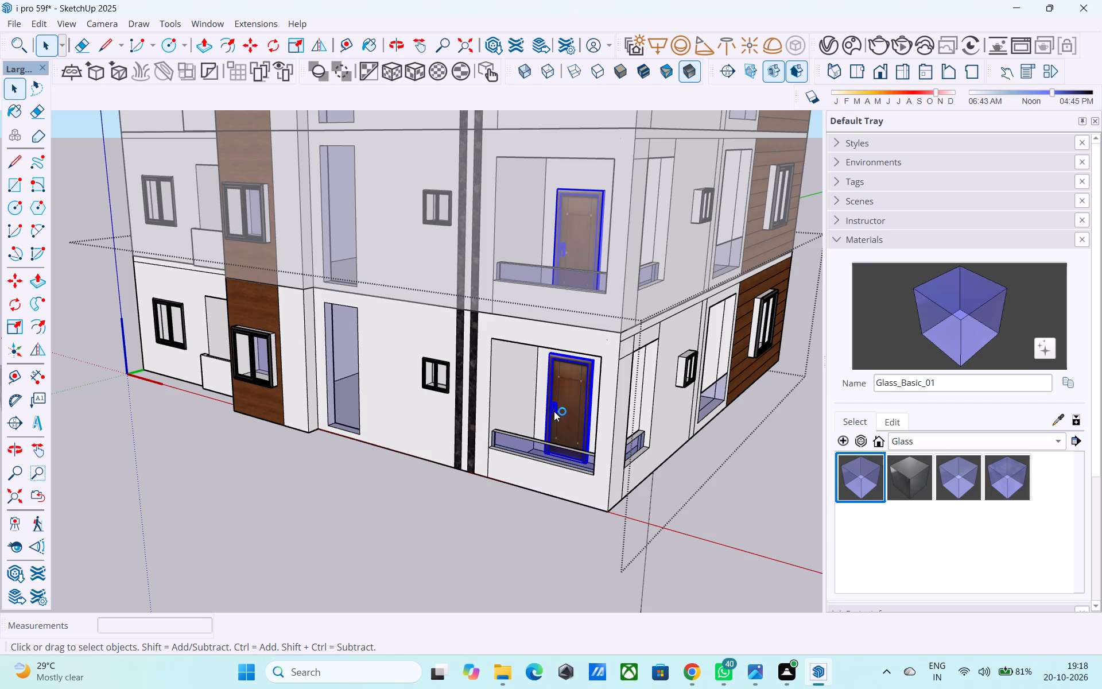
{"action": "left_click", "coordinate": [553, 415]}
{"action": "scroll", "coordinate": [589, 463], "scroll_direction": "down", "scroll_amount": 3}
{"action": "middle_click_drag", "start_coordinate": [585, 463], "coordinate": [506, 428]}
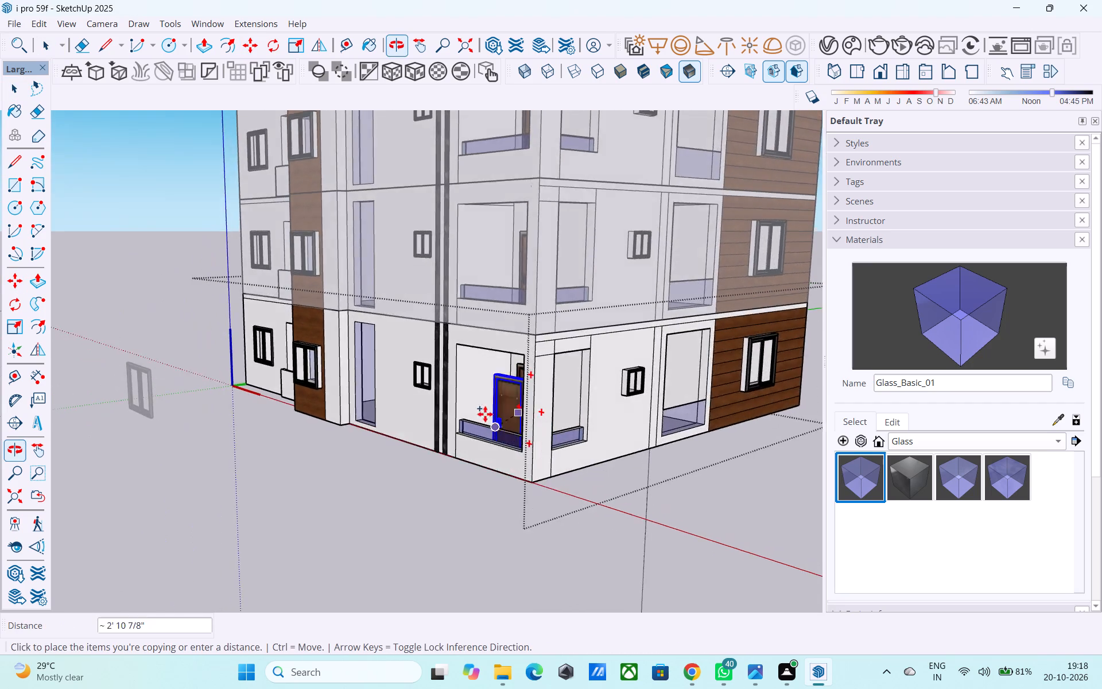
{"action": "scroll", "coordinate": [480, 412], "scroll_direction": "down", "scroll_amount": 5}
{"action": "left_click", "coordinate": [630, 438]}
Rotate the copied door about the vertical axis so that it faces outward like the side facade.
{"action": "middle_click_drag", "start_coordinate": [628, 438], "coordinate": [513, 451]}
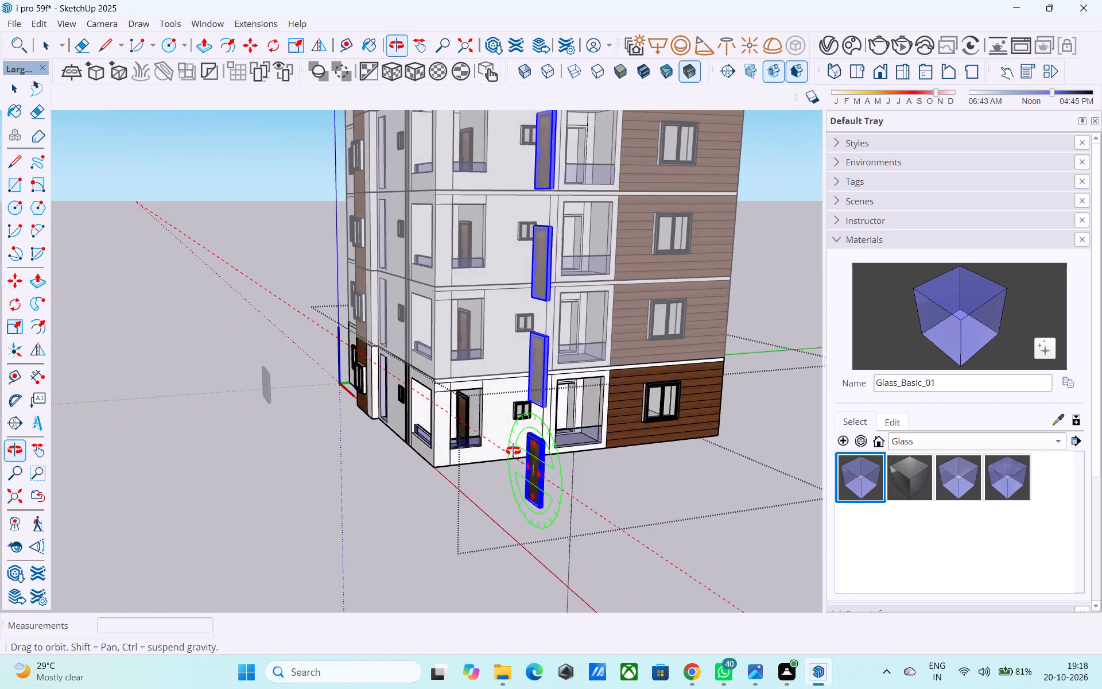
{"action": "middle_click_drag", "start_coordinate": [513, 451], "coordinate": [490, 436]}
{"action": "scroll", "coordinate": [541, 495], "scroll_direction": "up", "scroll_amount": 4}
{"action": "middle_click_drag", "start_coordinate": [511, 502], "coordinate": [475, 525]}
{"action": "key", "text": "q"}
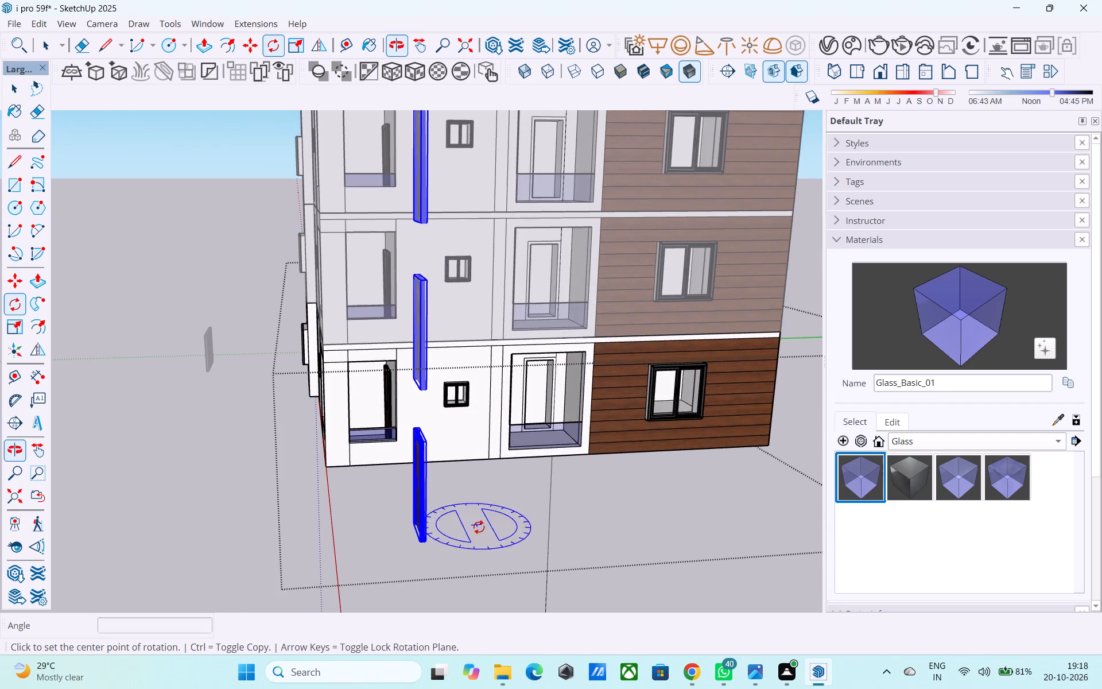
{"action": "scroll", "coordinate": [481, 535], "scroll_direction": "up", "scroll_amount": 5}
{"action": "left_click", "coordinate": [356, 573]}
{"action": "left_click", "coordinate": [447, 570]}
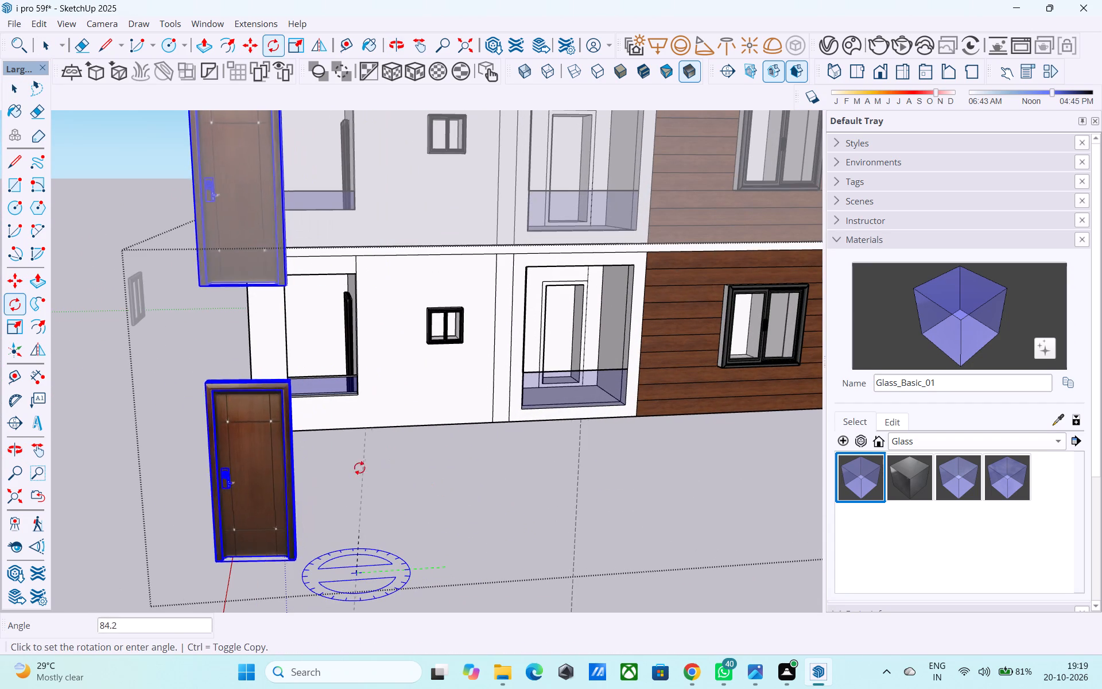
{"action": "left_click", "coordinate": [344, 478]}
Move the rotated door by its bottom frame corner into the doorway at the back of the side facade's ground-floor balcony.
{"action": "scroll", "coordinate": [346, 477], "scroll_direction": "down", "scroll_amount": 6}
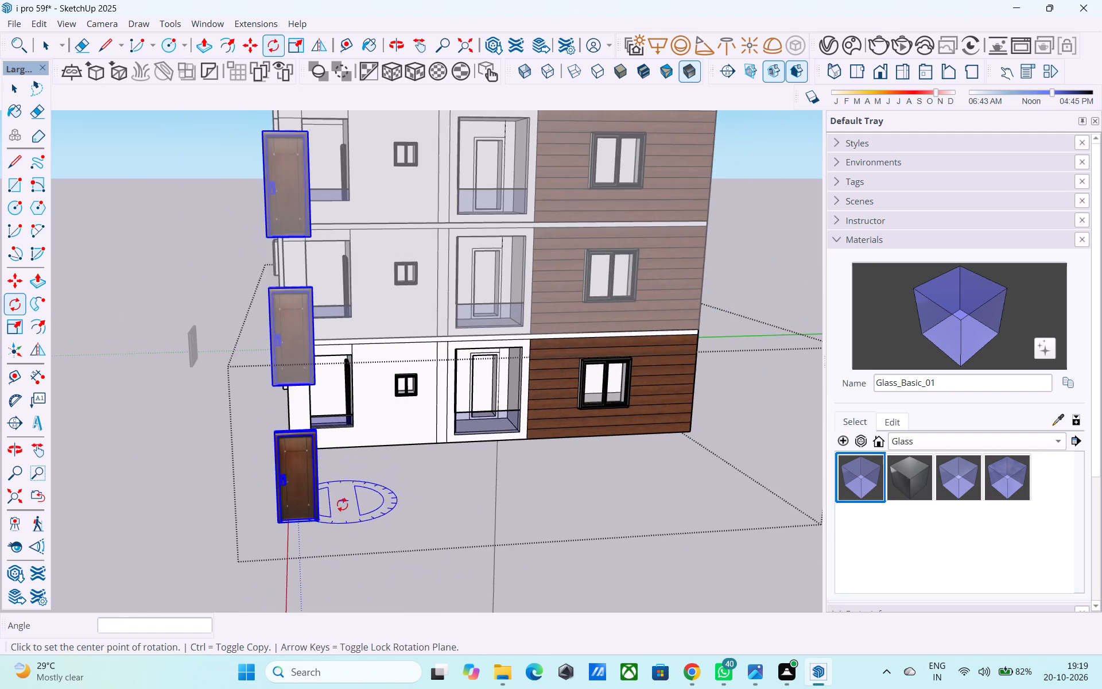
{"action": "scroll", "coordinate": [342, 505], "scroll_direction": "up", "scroll_amount": 5}
{"action": "key", "text": "m"}
{"action": "middle_click_drag", "start_coordinate": [266, 524], "coordinate": [607, 515]}
{"action": "scroll", "coordinate": [324, 586], "scroll_direction": "up", "scroll_amount": 1}
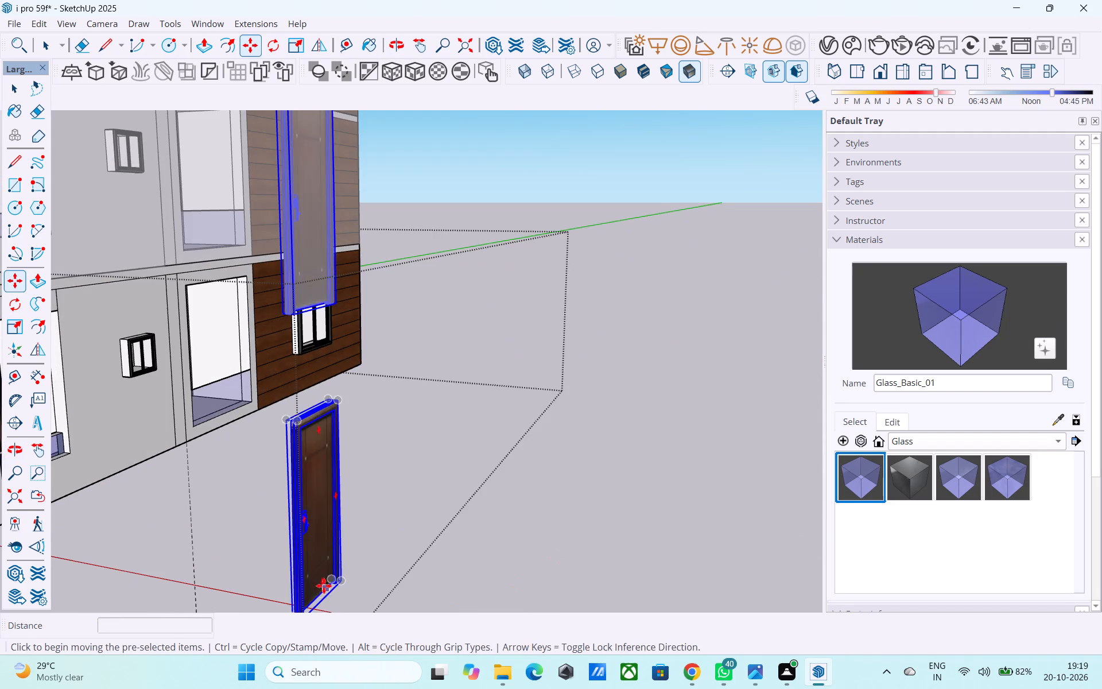
{"action": "middle_click_drag", "start_coordinate": [324, 586], "coordinate": [359, 446], "text": "shift"}
{"action": "scroll", "coordinate": [335, 462], "scroll_direction": "up", "scroll_amount": 20}
{"action": "scroll", "coordinate": [335, 462], "scroll_direction": "up", "scroll_amount": 1}
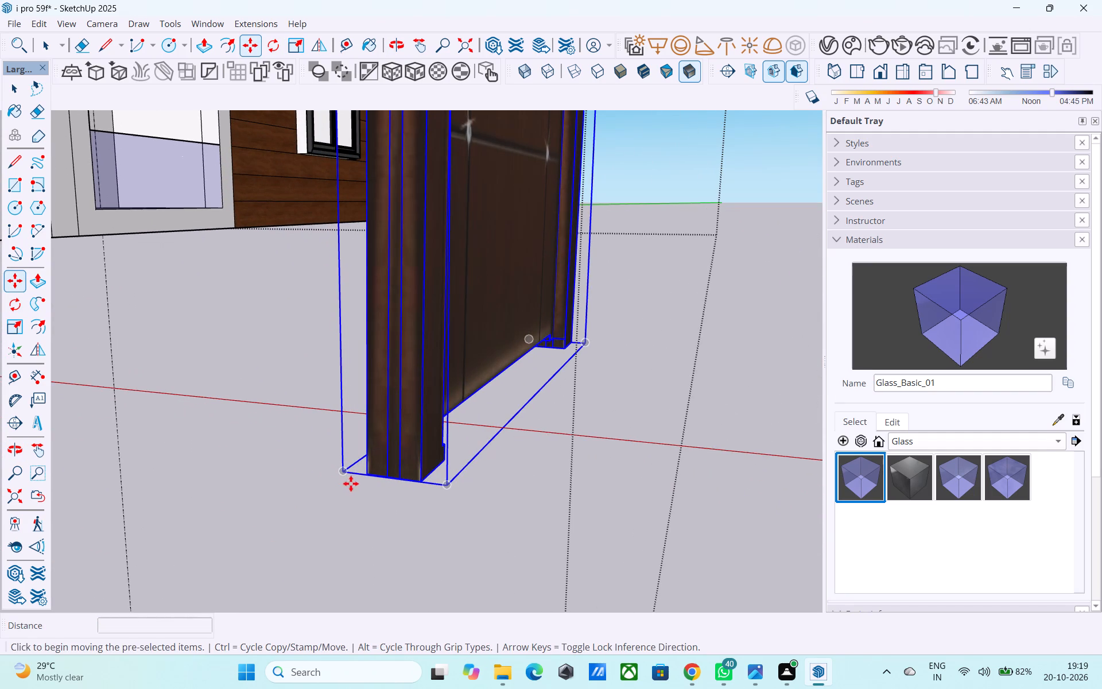
{"action": "left_click", "coordinate": [365, 473]}
{"action": "scroll", "coordinate": [416, 331], "scroll_direction": "down", "scroll_amount": 12}
{"action": "middle_click_drag", "start_coordinate": [530, 297], "coordinate": [373, 361]}
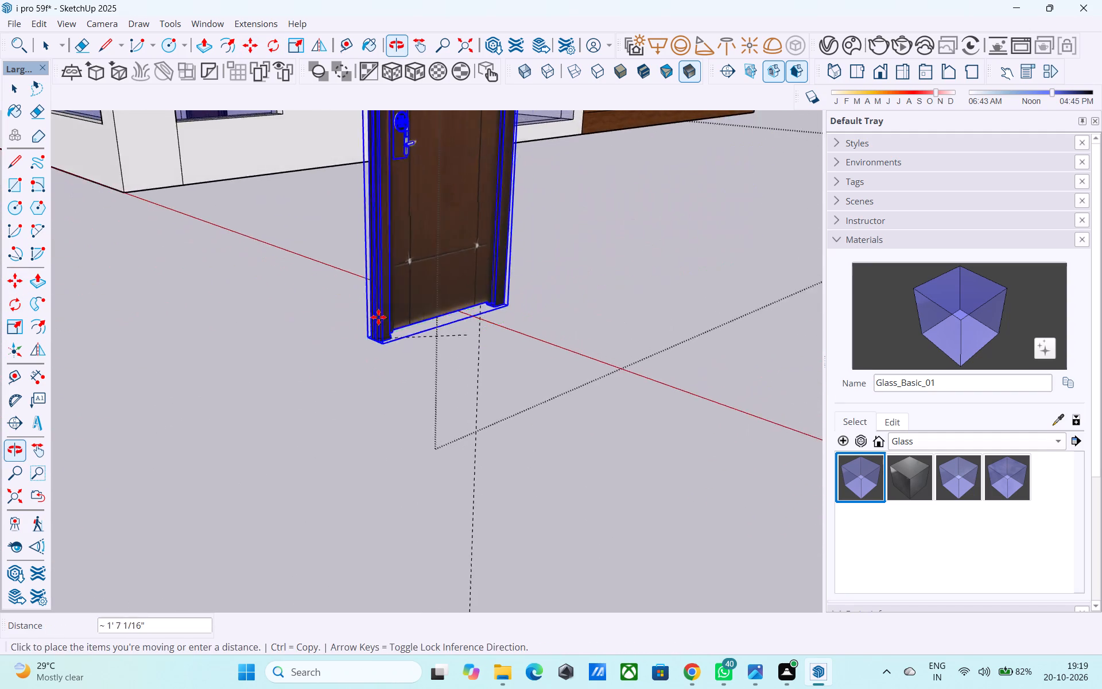
{"action": "scroll", "coordinate": [387, 315], "scroll_direction": "down", "scroll_amount": 7}
{"action": "middle_click_drag", "start_coordinate": [576, 264], "coordinate": [234, 423]}
{"action": "scroll", "coordinate": [362, 326], "scroll_direction": "up", "scroll_amount": 6}
{"action": "middle_click_drag", "start_coordinate": [255, 240], "coordinate": [236, 397], "text": "shift"}
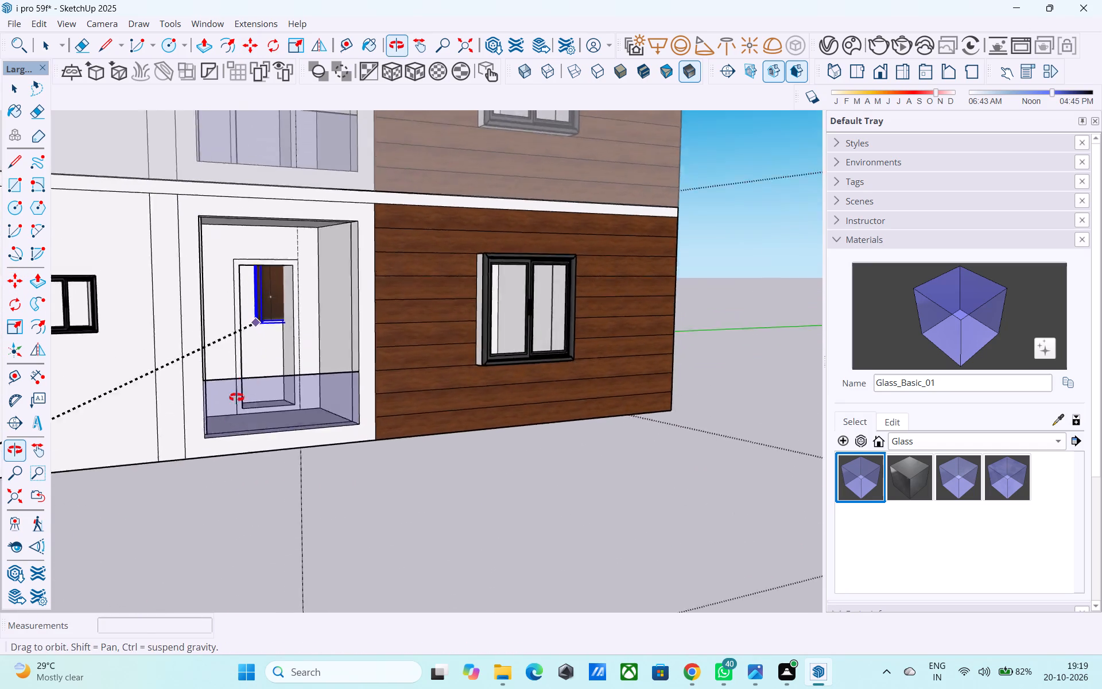
{"action": "middle_click_drag", "start_coordinate": [236, 397], "coordinate": [219, 471], "text": "shift"}
{"action": "scroll", "coordinate": [219, 471], "scroll_direction": "up", "scroll_amount": 20}
{"action": "scroll", "coordinate": [219, 471], "scroll_direction": "up", "scroll_amount": 5}
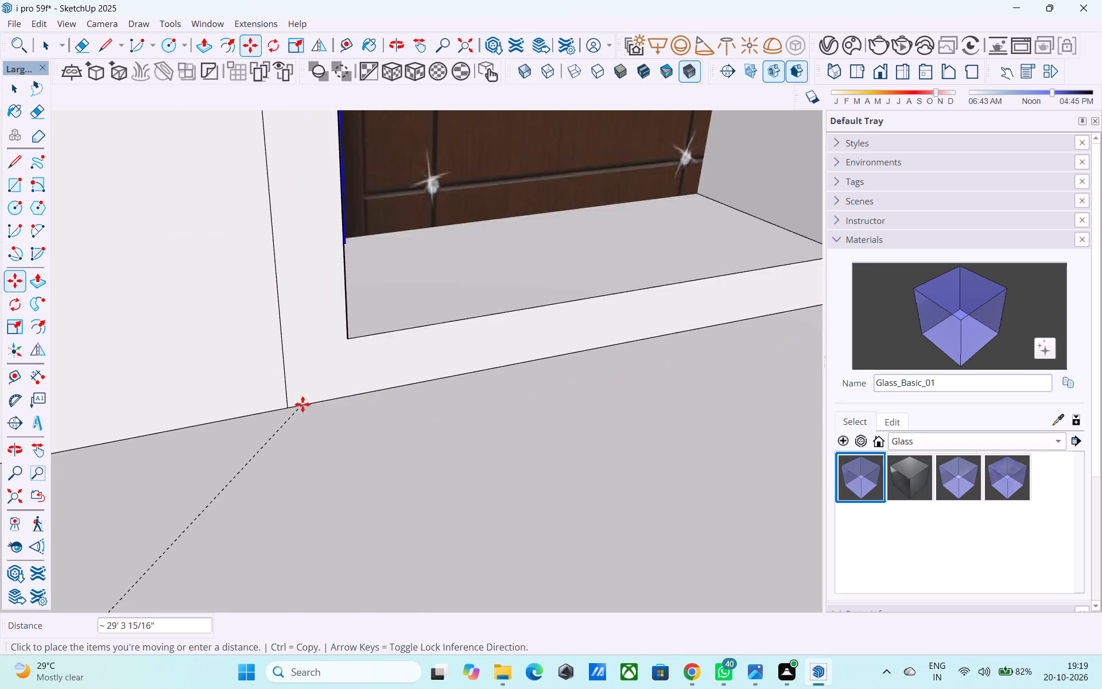
{"action": "left_click", "coordinate": [294, 404]}
{"action": "scroll", "coordinate": [292, 398], "scroll_direction": "down", "scroll_amount": 20}
{"action": "scroll", "coordinate": [292, 398], "scroll_direction": "down", "scroll_amount": 3}
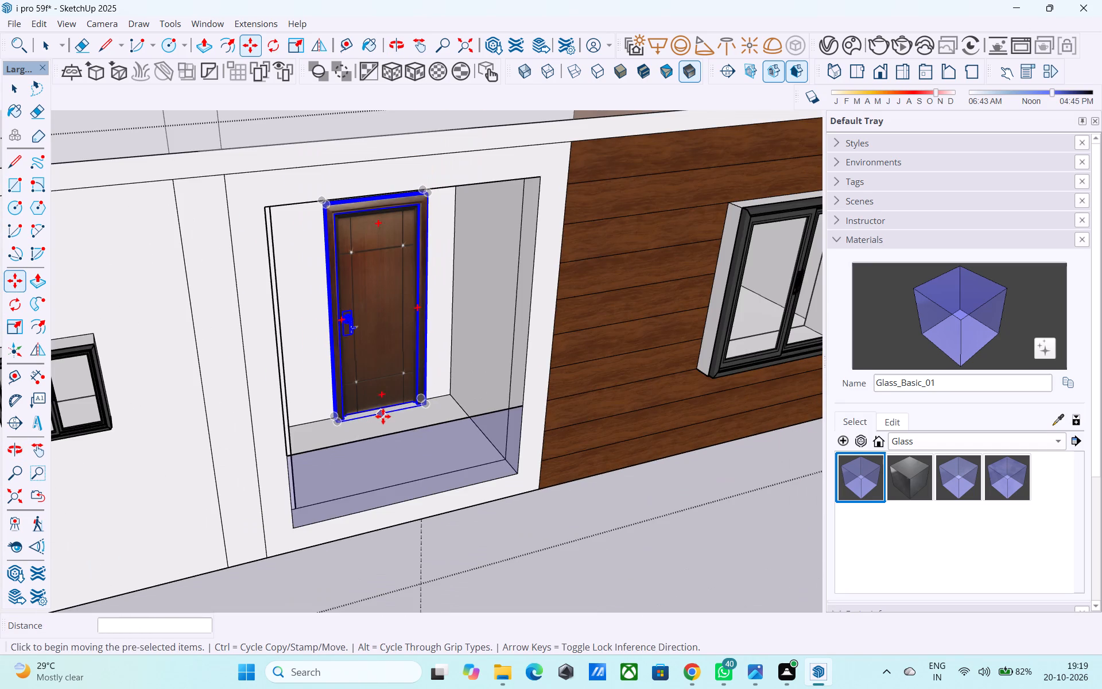
Scale the placed door vertically from its top edge to match the top of the side balcony's doorway.
{"action": "middle_click_drag", "start_coordinate": [387, 420], "coordinate": [382, 397], "text": "shift"}
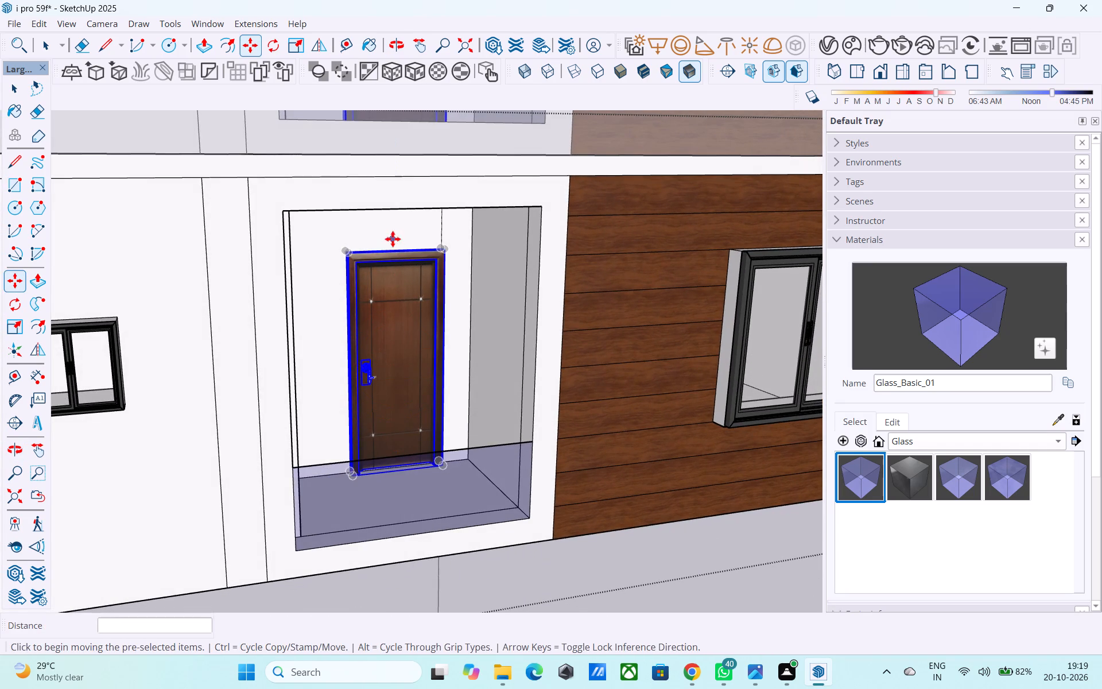
{"action": "key", "text": "s"}
{"action": "scroll", "coordinate": [393, 239], "scroll_direction": "up", "scroll_amount": 9}
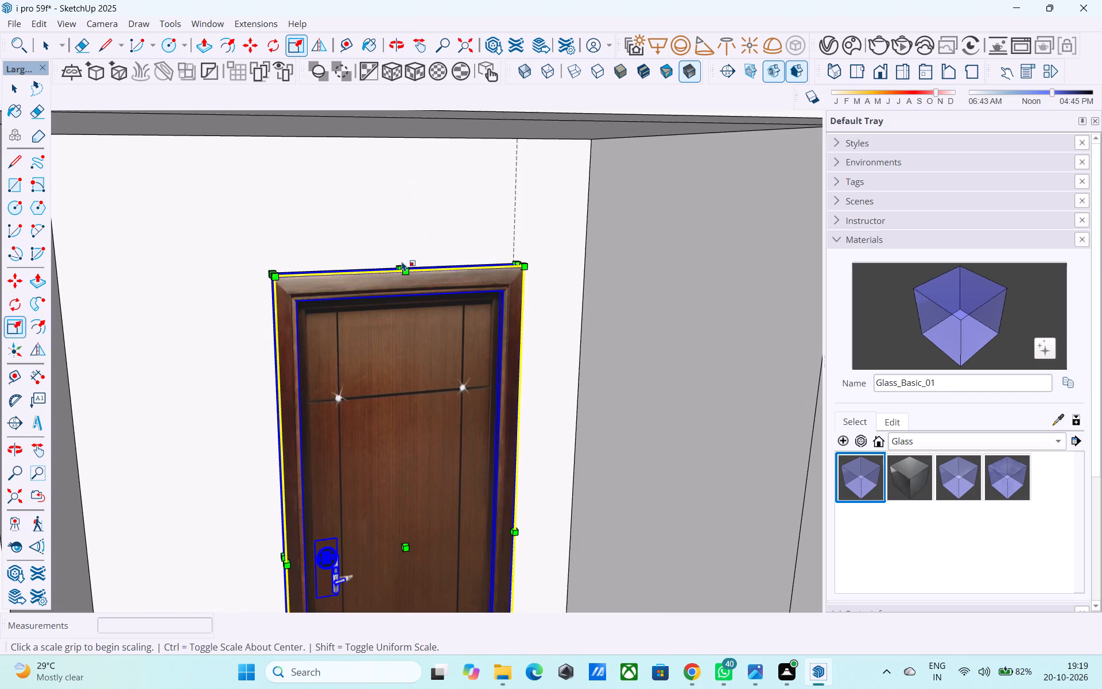
{"action": "left_click", "coordinate": [398, 268]}
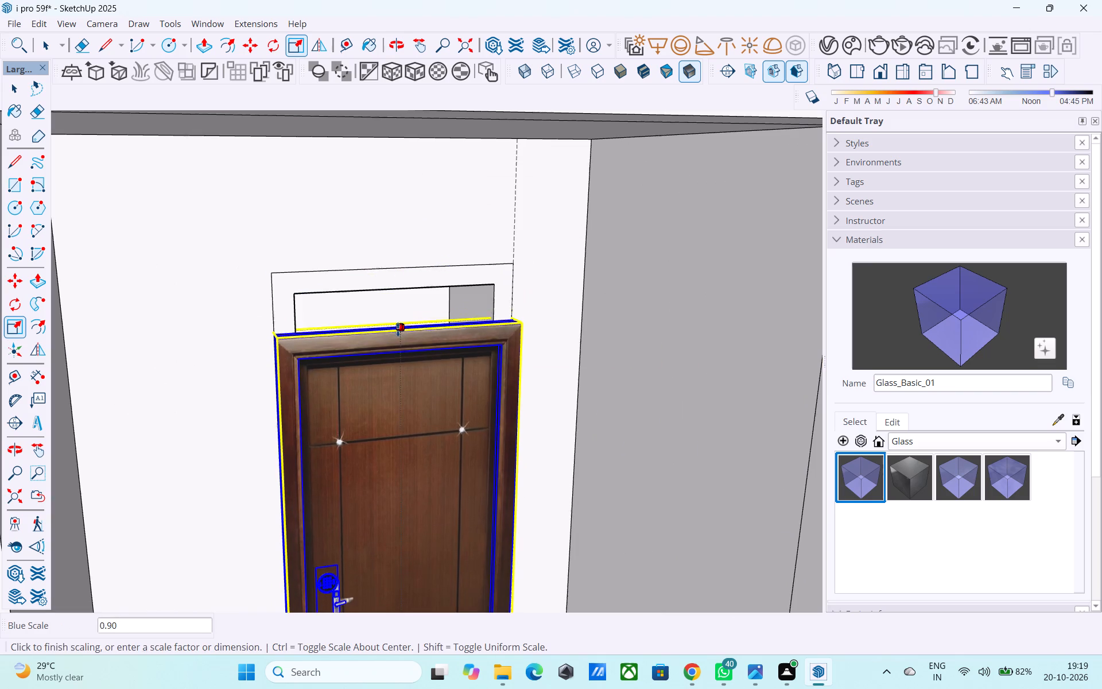
{"action": "left_click", "coordinate": [383, 269]}
{"action": "scroll", "coordinate": [386, 220], "scroll_direction": "down", "scroll_amount": 9}
{"action": "middle_click_drag", "start_coordinate": [393, 257], "coordinate": [274, 253]}
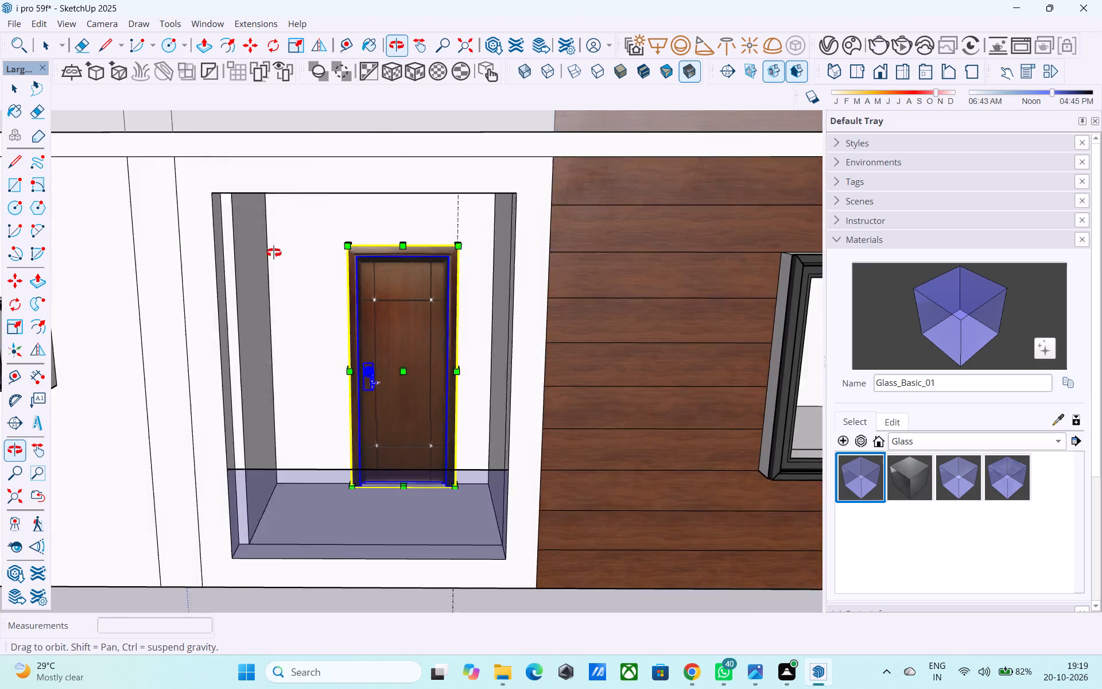
{"action": "middle_click_drag", "start_coordinate": [274, 253], "coordinate": [361, 246]}
Examine the new side balcony door and the front and side facades around the building.
{"action": "key", "text": "space"}
{"action": "scroll", "coordinate": [364, 243], "scroll_direction": "down", "scroll_amount": 9}
{"action": "scroll", "coordinate": [384, 286], "scroll_direction": "up", "scroll_amount": 1}
{"action": "scroll", "coordinate": [388, 298], "scroll_direction": "down", "scroll_amount": 1}
{"action": "key", "text": "space"}
{"action": "middle_click_drag", "start_coordinate": [401, 344], "coordinate": [463, 357]}
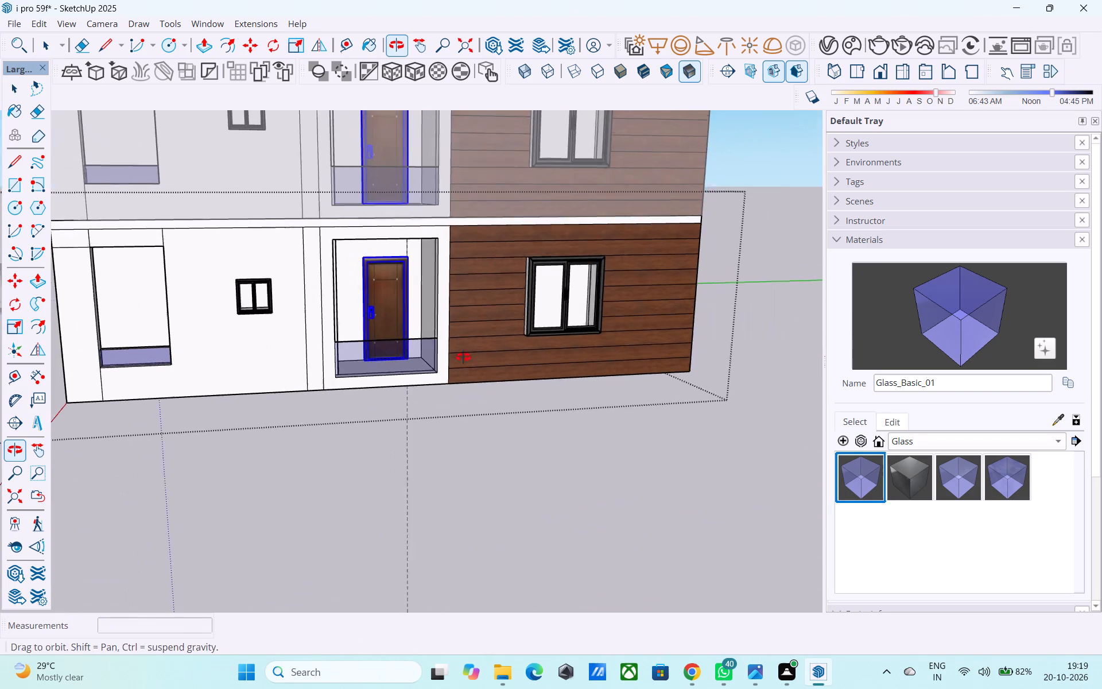
{"action": "middle_click_drag", "start_coordinate": [463, 357], "coordinate": [887, 367]}
{"action": "scroll", "coordinate": [655, 371], "scroll_direction": "down", "scroll_amount": 1}
{"action": "middle_click_drag", "start_coordinate": [506, 364], "coordinate": [381, 347]}
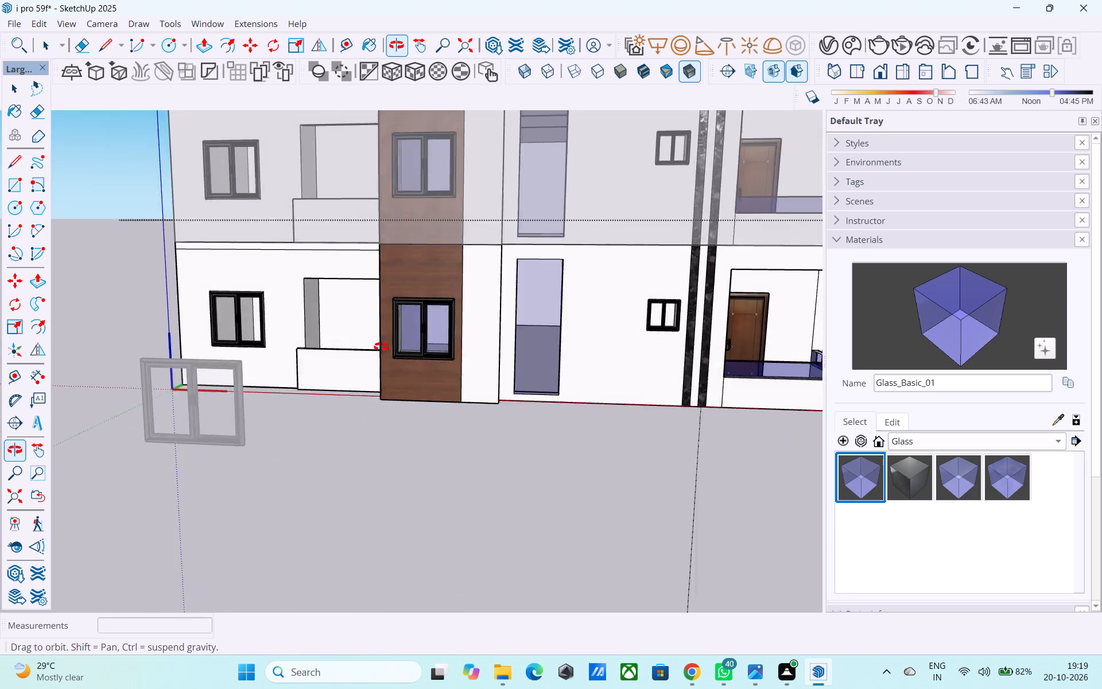
{"action": "middle_click_drag", "start_coordinate": [381, 347], "coordinate": [344, 351]}
{"action": "scroll", "coordinate": [337, 346], "scroll_direction": "down", "scroll_amount": 3}
{"action": "middle_click_drag", "start_coordinate": [335, 351], "coordinate": [503, 337]}
{"action": "middle_click_drag", "start_coordinate": [410, 333], "coordinate": [474, 306], "text": "shift"}
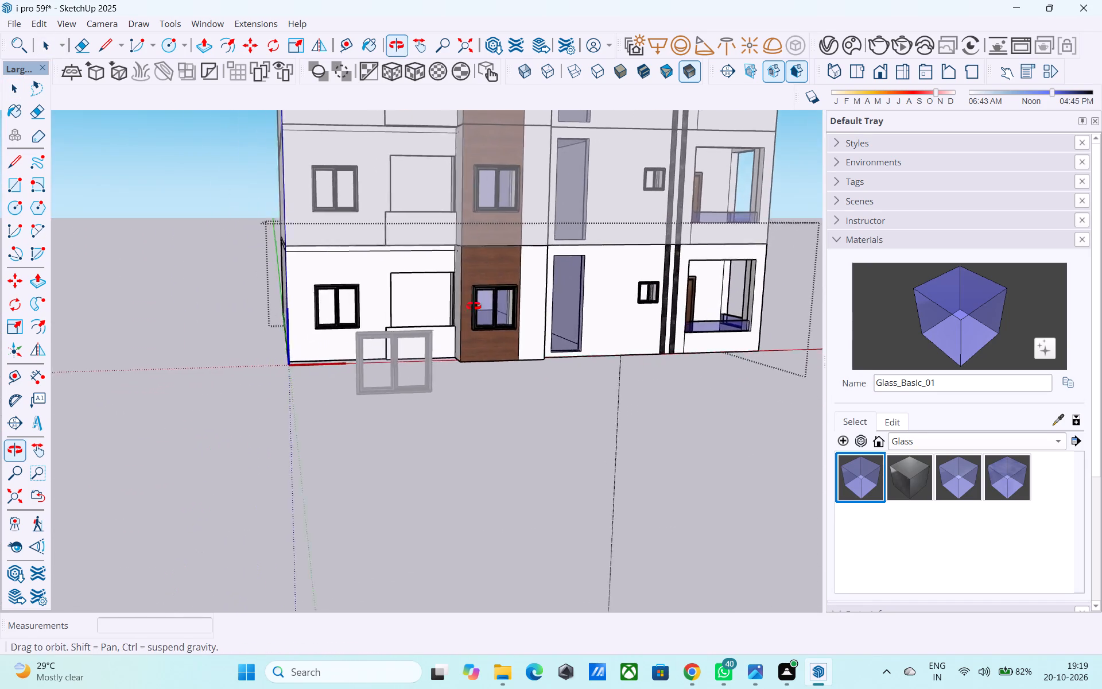
{"action": "middle_click_drag", "start_coordinate": [474, 306], "coordinate": [214, 331], "text": "shift"}
{"action": "scroll", "coordinate": [264, 303], "scroll_direction": "down", "scroll_amount": 6}
{"action": "middle_click_drag", "start_coordinate": [458, 312], "coordinate": [493, 460], "text": "shift"}
{"action": "scroll", "coordinate": [488, 421], "scroll_direction": "down", "scroll_amount": 6}
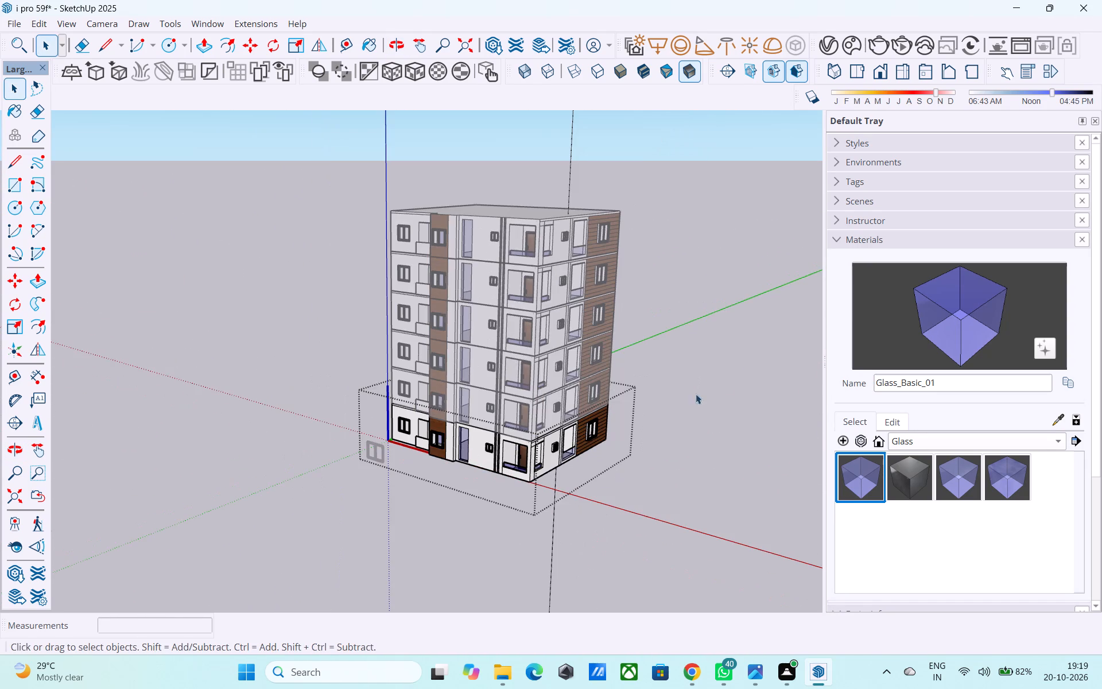
Leave the ground-floor component and save the model.
{"action": "left_click", "coordinate": [749, 351]}
{"action": "middle_click_drag", "start_coordinate": [623, 366], "coordinate": [495, 349]}
{"action": "key", "text": "ctrl+s"}
Examine the doors, windows and balconies on all floors of the front and side facades.
{"action": "middle_click_drag", "start_coordinate": [484, 342], "coordinate": [618, 349]}
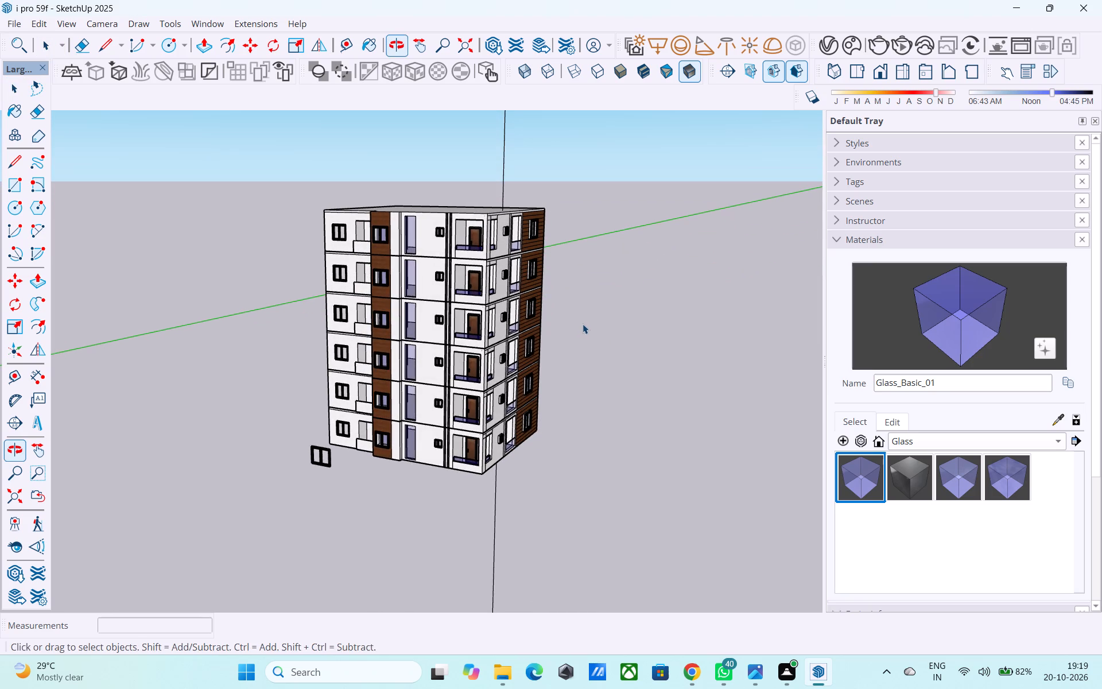
{"action": "scroll", "coordinate": [484, 430], "scroll_direction": "up", "scroll_amount": 2}
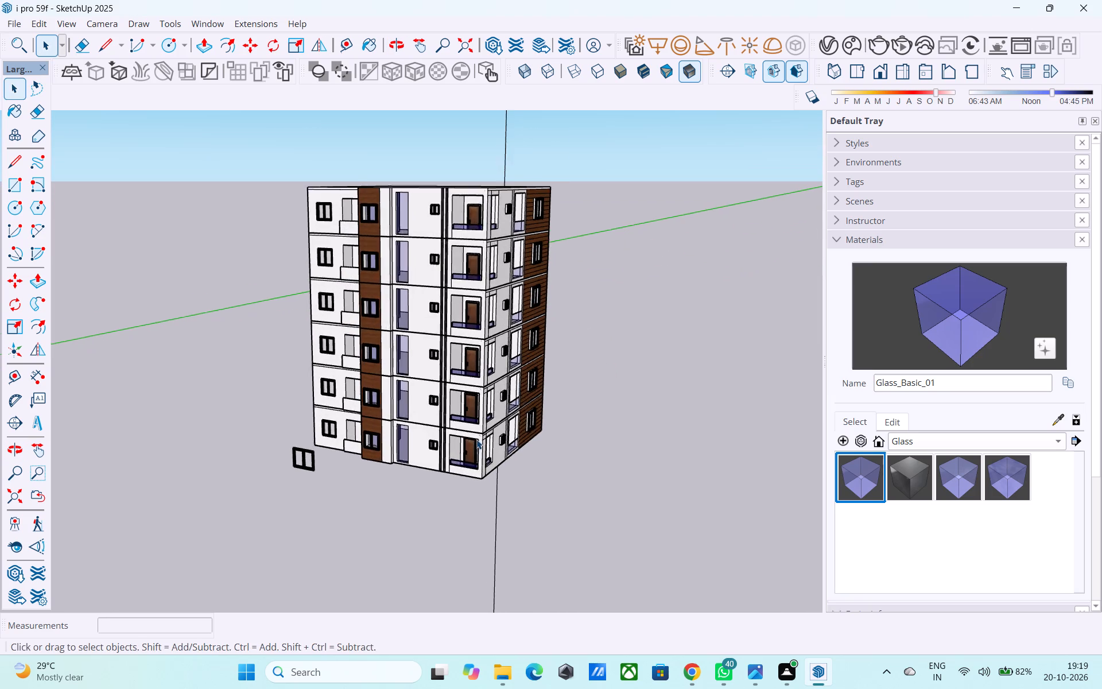
{"action": "scroll", "coordinate": [476, 439], "scroll_direction": "up", "scroll_amount": 1}
{"action": "middle_click_drag", "start_coordinate": [471, 433], "coordinate": [346, 417]}
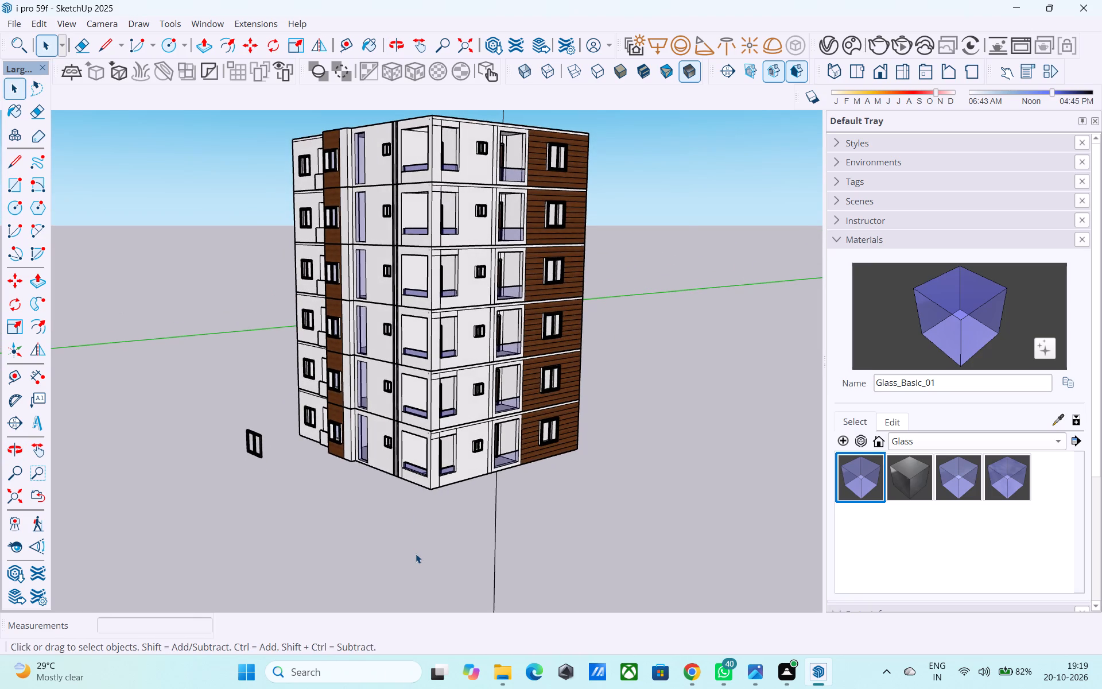
{"action": "scroll", "coordinate": [530, 361], "scroll_direction": "up", "scroll_amount": 3}
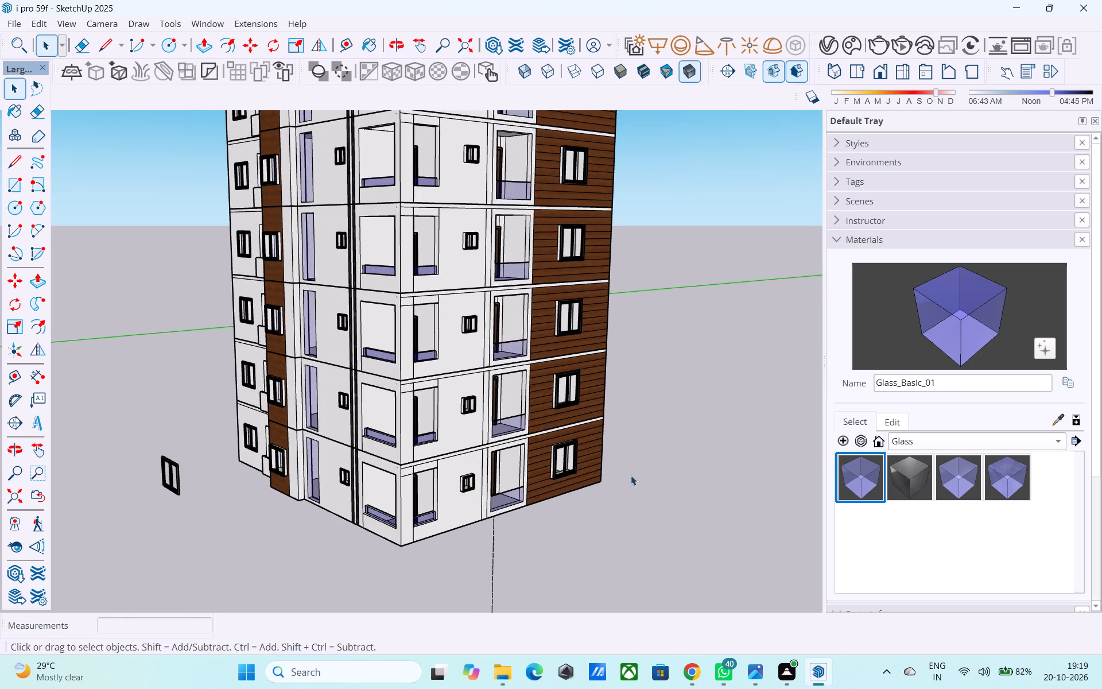
{"action": "scroll", "coordinate": [642, 514], "scroll_direction": "down", "scroll_amount": 2}
{"action": "middle_click_drag", "start_coordinate": [641, 513], "coordinate": [612, 459]}
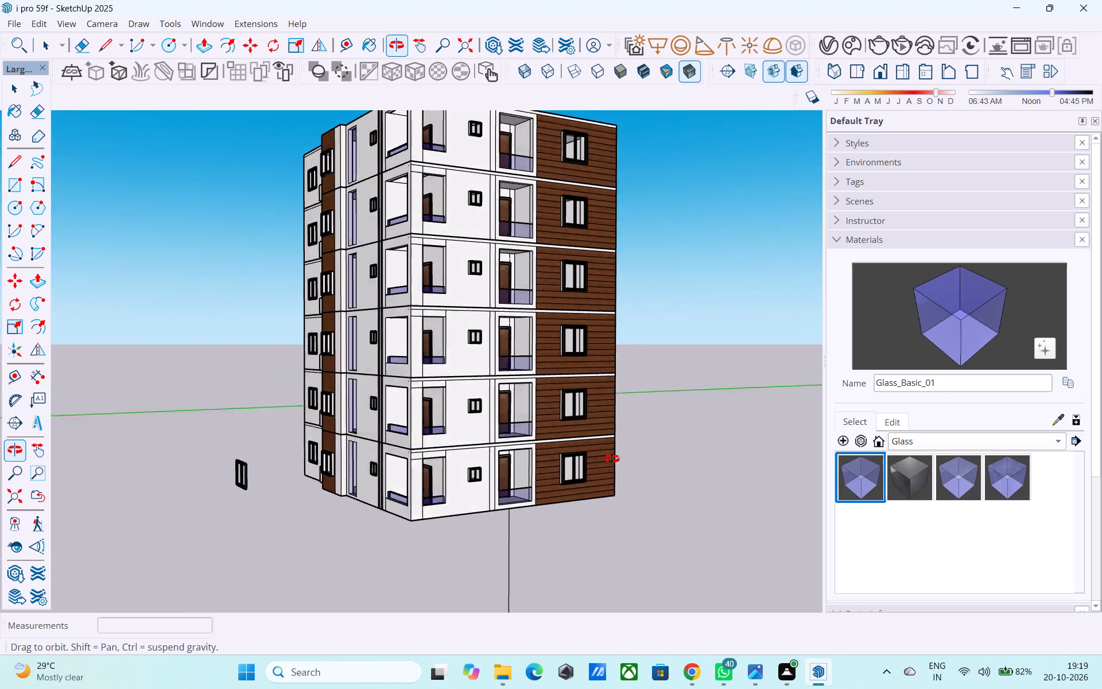
{"action": "middle_click_drag", "start_coordinate": [612, 459], "coordinate": [740, 414]}
{"action": "middle_click_drag", "start_coordinate": [509, 456], "coordinate": [720, 483]}
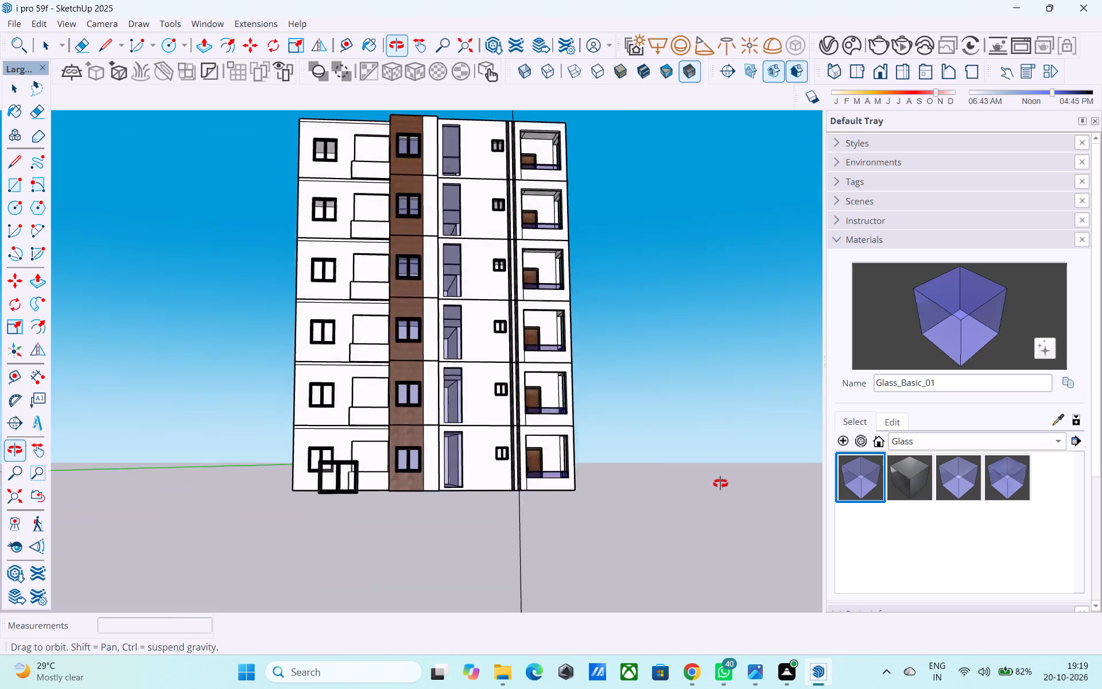
{"action": "middle_click_drag", "start_coordinate": [720, 483], "coordinate": [585, 553]}
{"action": "middle_click_drag", "start_coordinate": [573, 551], "coordinate": [508, 527]}
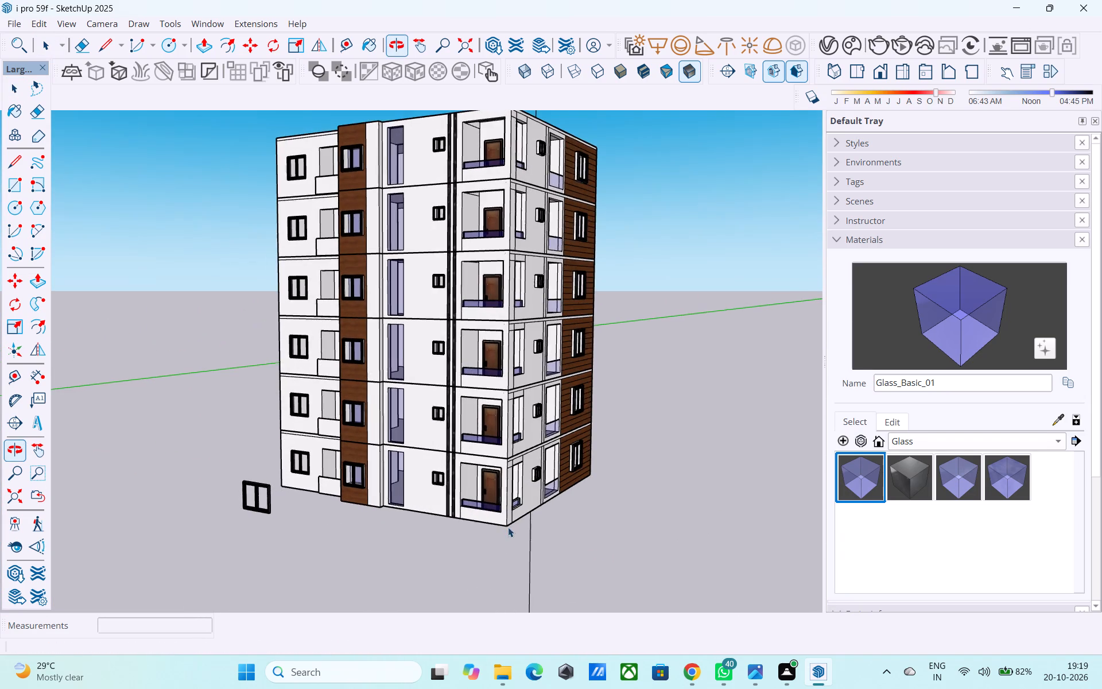
{"action": "scroll", "coordinate": [519, 527], "scroll_direction": "down", "scroll_amount": 2}
{"action": "scroll", "coordinate": [523, 338], "scroll_direction": "down", "scroll_amount": 2}
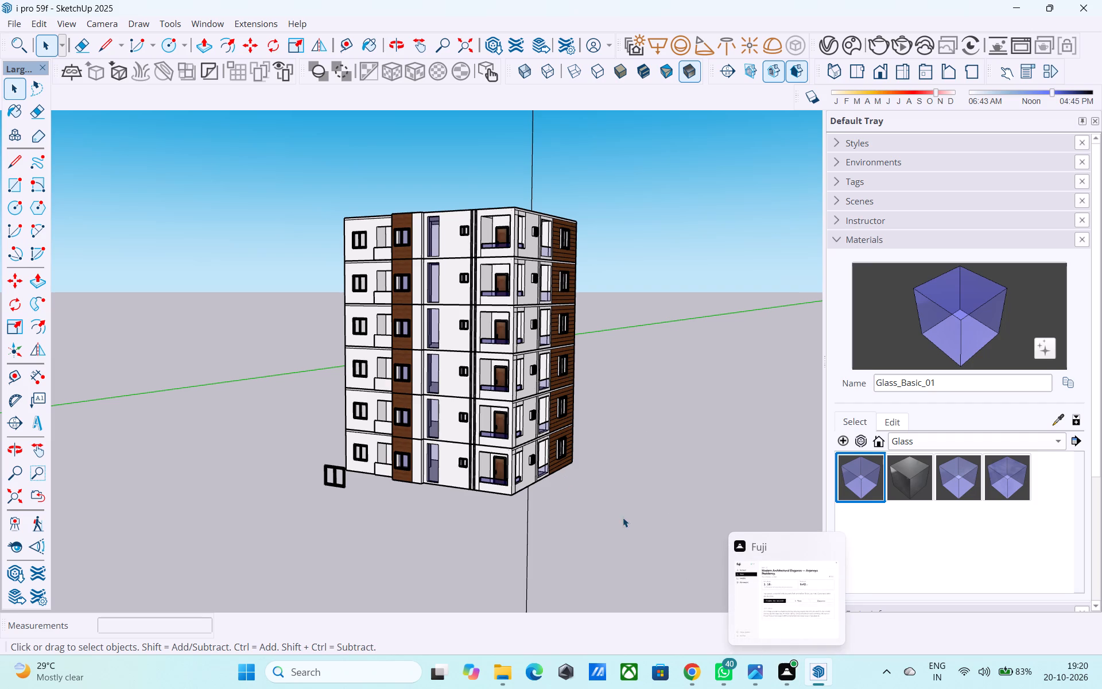
Open the ground-floor component for editing.
{"action": "double_click", "coordinate": [551, 441]}
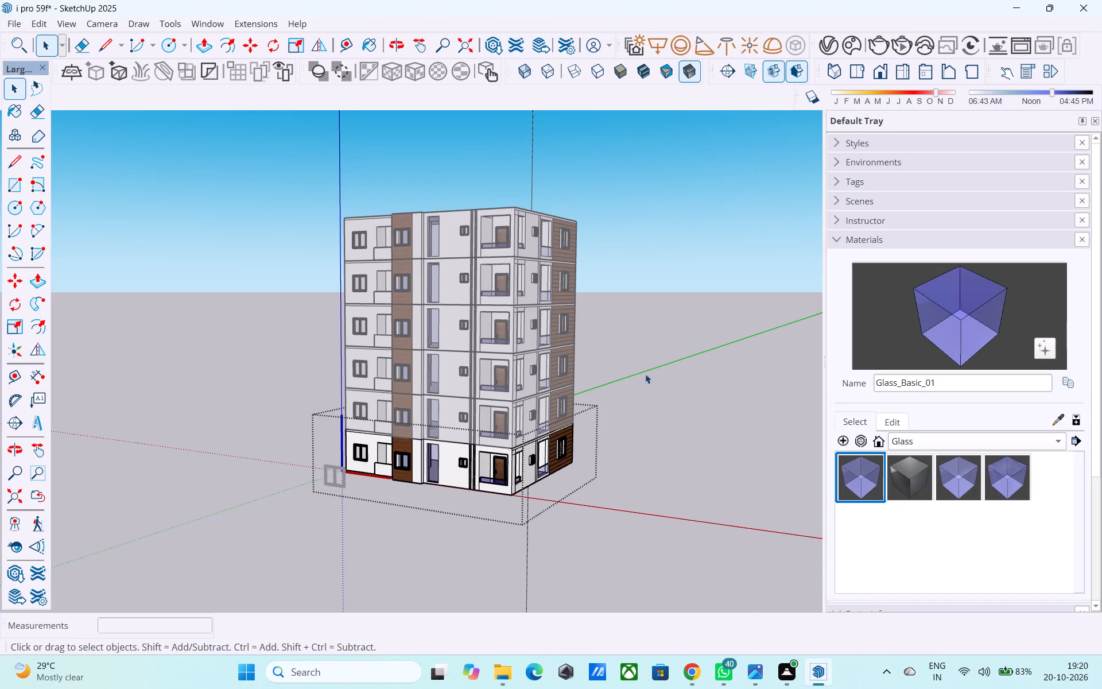
Place a guide 1' from the back wall's corner edge in the front balcony recess beside the wood bay.
{"action": "middle_click_drag", "start_coordinate": [612, 350], "coordinate": [649, 327]}
{"action": "scroll", "coordinate": [621, 343], "scroll_direction": "up", "scroll_amount": 2}
{"action": "middle_click_drag", "start_coordinate": [562, 376], "coordinate": [593, 459], "text": "shift"}
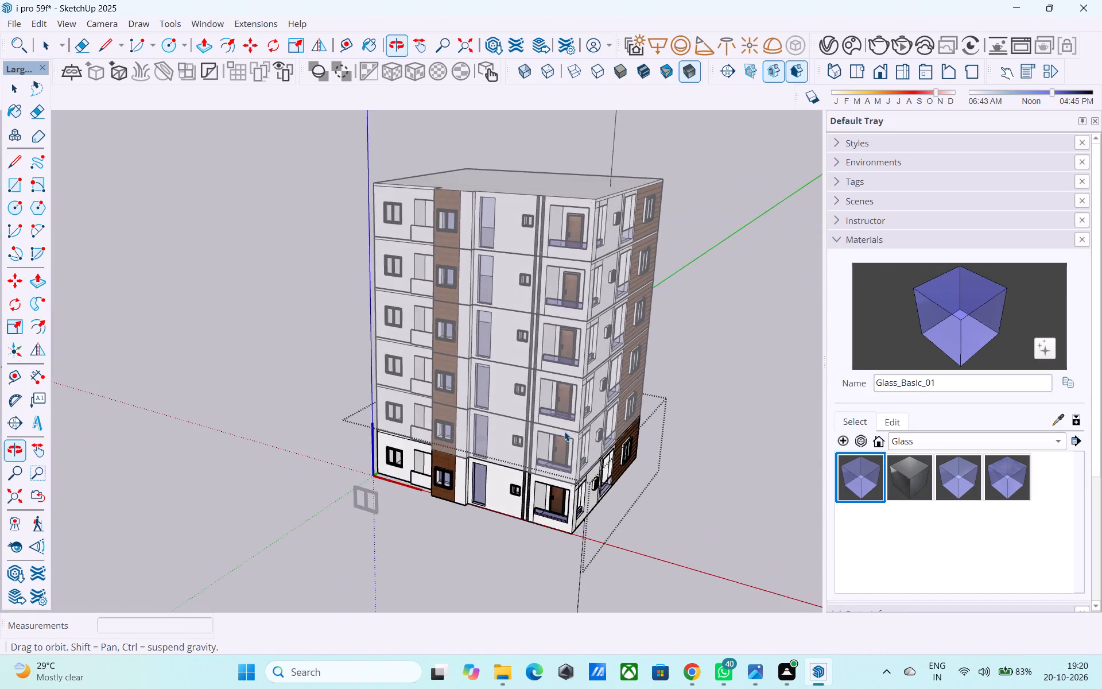
{"action": "middle_click_drag", "start_coordinate": [510, 371], "coordinate": [728, 398], "text": "shift"}
{"action": "middle_click_drag", "start_coordinate": [435, 387], "coordinate": [408, 369]}
{"action": "scroll", "coordinate": [413, 384], "scroll_direction": "up", "scroll_amount": 2}
{"action": "scroll", "coordinate": [414, 373], "scroll_direction": "down", "scroll_amount": 5}
{"action": "middle_click_drag", "start_coordinate": [422, 433], "coordinate": [412, 394]}
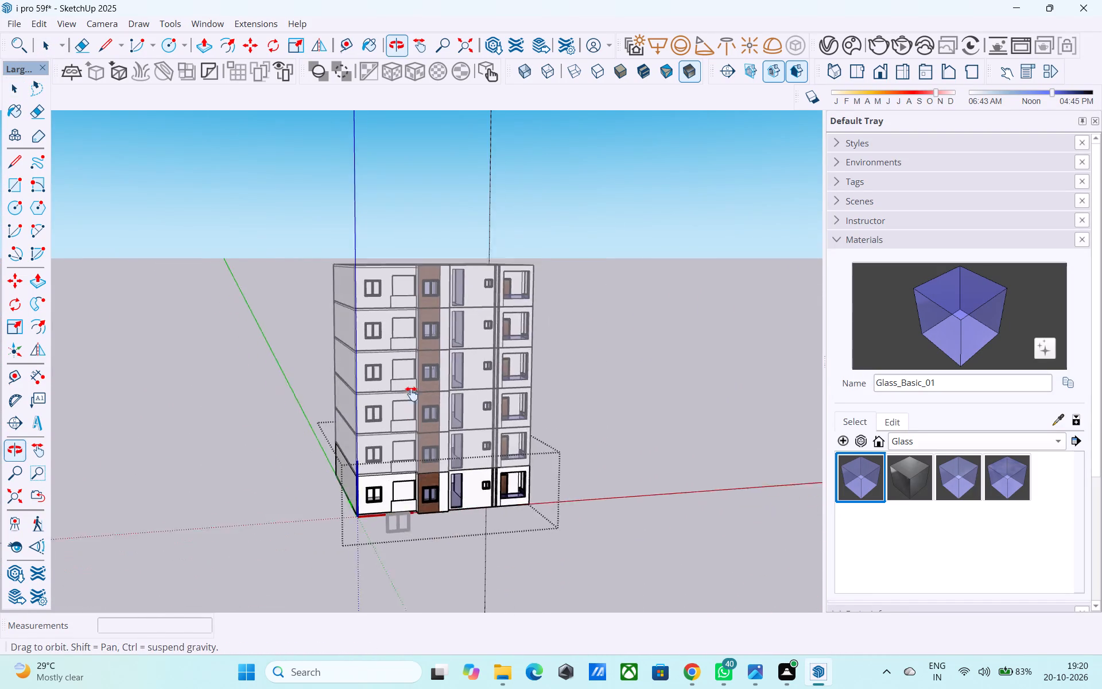
{"action": "middle_click_drag", "start_coordinate": [412, 394], "coordinate": [410, 381]}
{"action": "scroll", "coordinate": [421, 472], "scroll_direction": "up", "scroll_amount": 20}
{"action": "scroll", "coordinate": [421, 472], "scroll_direction": "up", "scroll_amount": 3}
{"action": "scroll", "coordinate": [408, 439], "scroll_direction": "down", "scroll_amount": 1}
{"action": "middle_click_drag", "start_coordinate": [408, 440], "coordinate": [413, 489]}
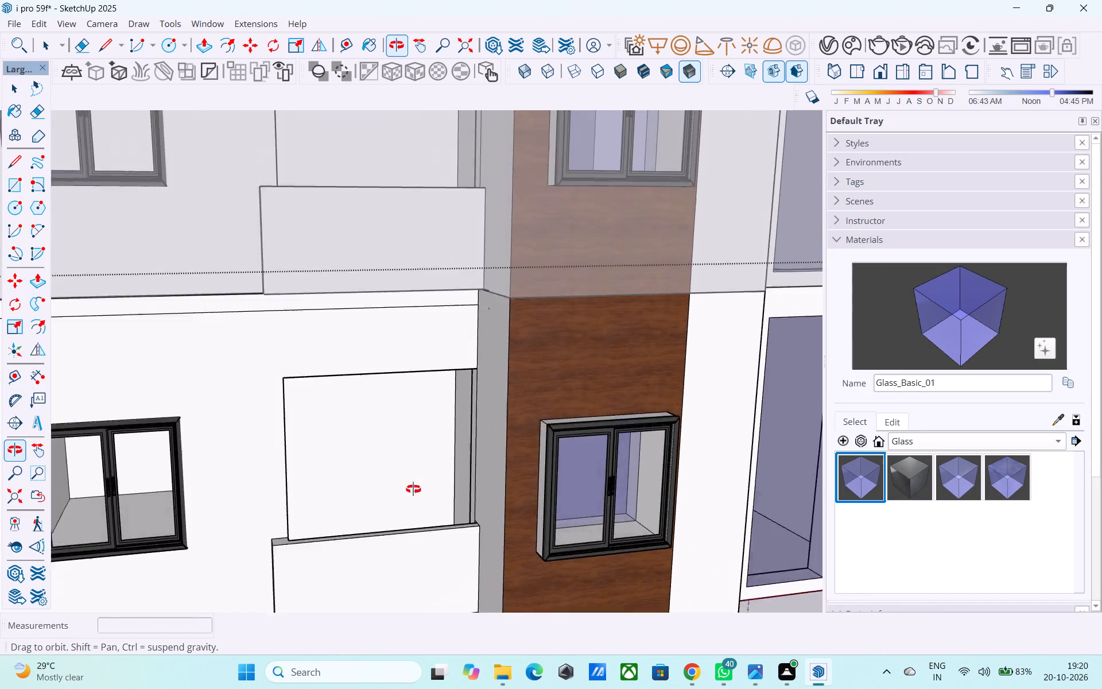
{"action": "middle_click_drag", "start_coordinate": [413, 489], "coordinate": [425, 431]}
{"action": "scroll", "coordinate": [420, 416], "scroll_direction": "down", "scroll_amount": 4}
{"action": "middle_click_drag", "start_coordinate": [422, 423], "coordinate": [403, 566]}
{"action": "middle_click_drag", "start_coordinate": [509, 340], "coordinate": [434, 538]}
{"action": "scroll", "coordinate": [433, 526], "scroll_direction": "up", "scroll_amount": 5}
{"action": "middle_click_drag", "start_coordinate": [449, 483], "coordinate": [455, 466]}
{"action": "scroll", "coordinate": [455, 466], "scroll_direction": "up", "scroll_amount": 5}
{"action": "key", "text": "t"}
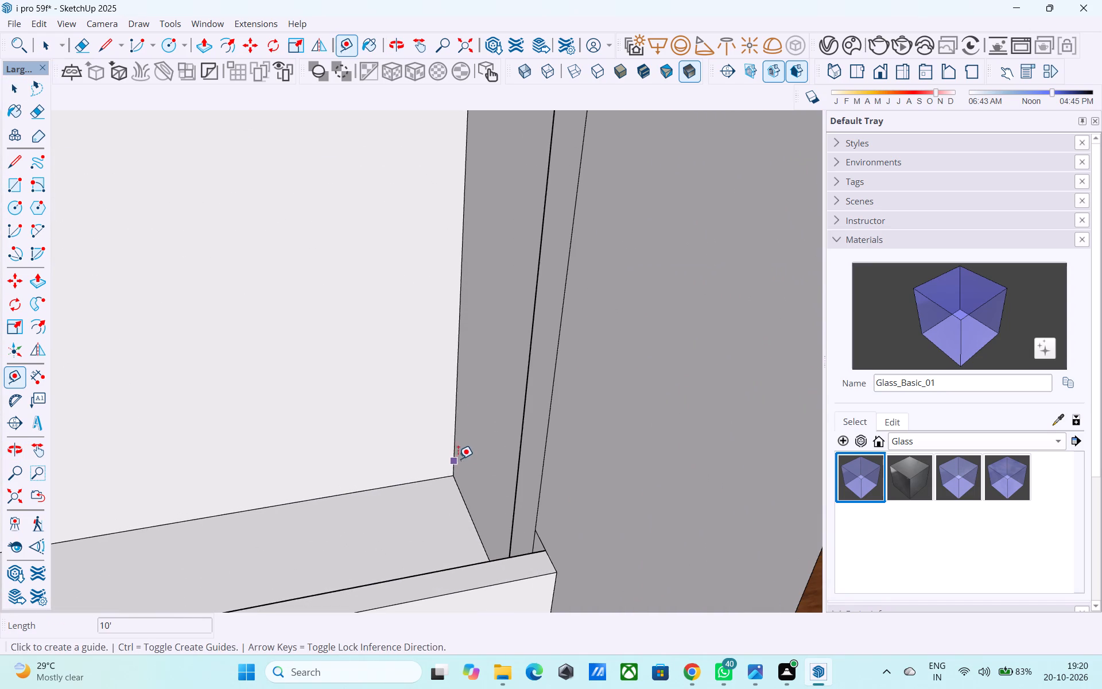
{"action": "left_click", "coordinate": [456, 452]}
{"action": "type", "text": "1'"}
{"action": "key", "text": "Return"}
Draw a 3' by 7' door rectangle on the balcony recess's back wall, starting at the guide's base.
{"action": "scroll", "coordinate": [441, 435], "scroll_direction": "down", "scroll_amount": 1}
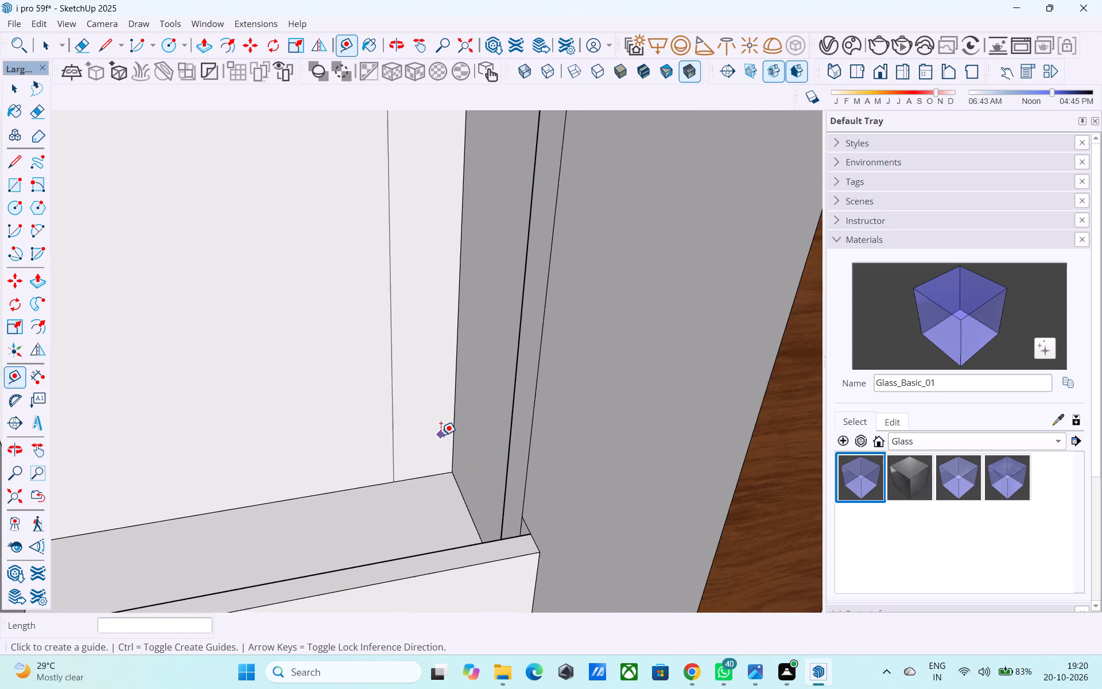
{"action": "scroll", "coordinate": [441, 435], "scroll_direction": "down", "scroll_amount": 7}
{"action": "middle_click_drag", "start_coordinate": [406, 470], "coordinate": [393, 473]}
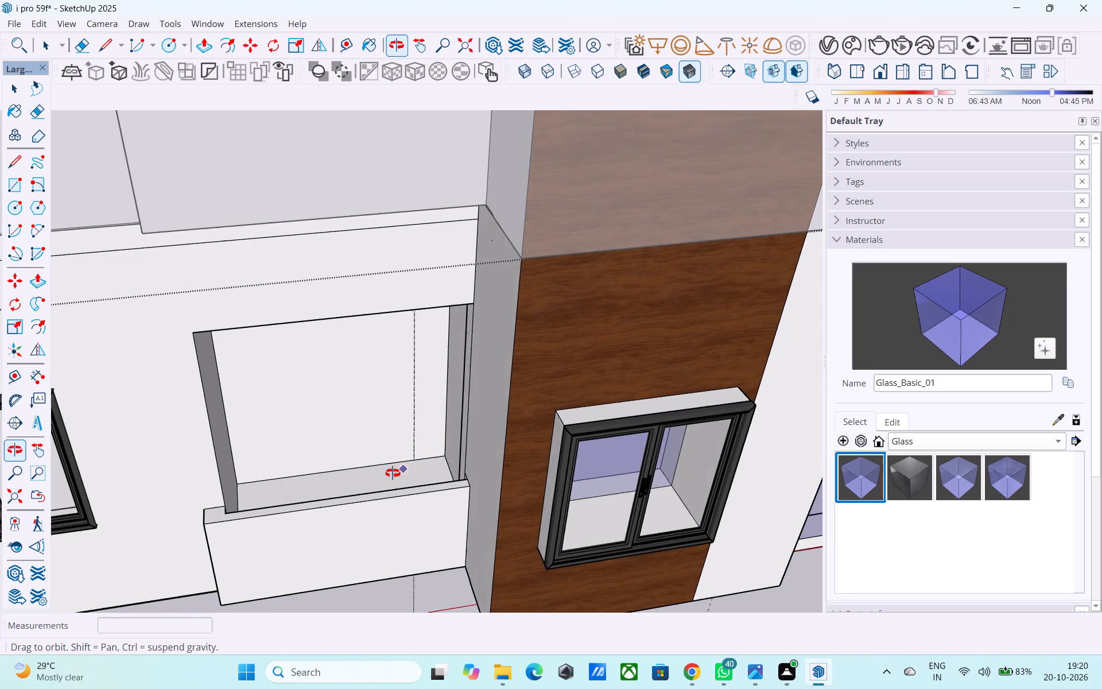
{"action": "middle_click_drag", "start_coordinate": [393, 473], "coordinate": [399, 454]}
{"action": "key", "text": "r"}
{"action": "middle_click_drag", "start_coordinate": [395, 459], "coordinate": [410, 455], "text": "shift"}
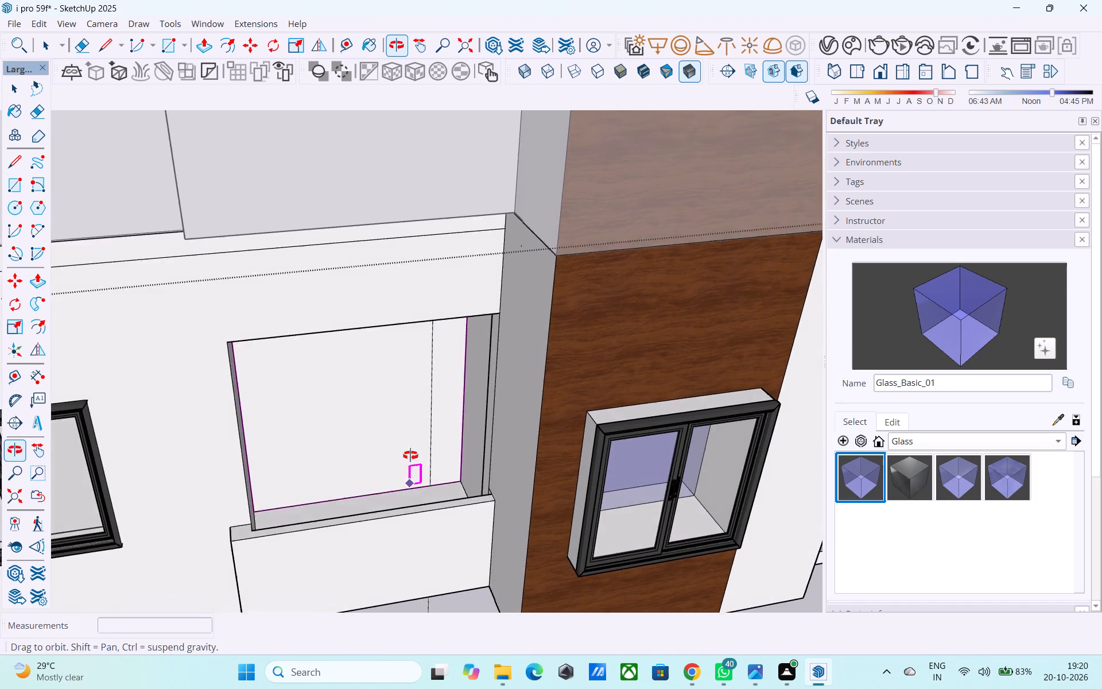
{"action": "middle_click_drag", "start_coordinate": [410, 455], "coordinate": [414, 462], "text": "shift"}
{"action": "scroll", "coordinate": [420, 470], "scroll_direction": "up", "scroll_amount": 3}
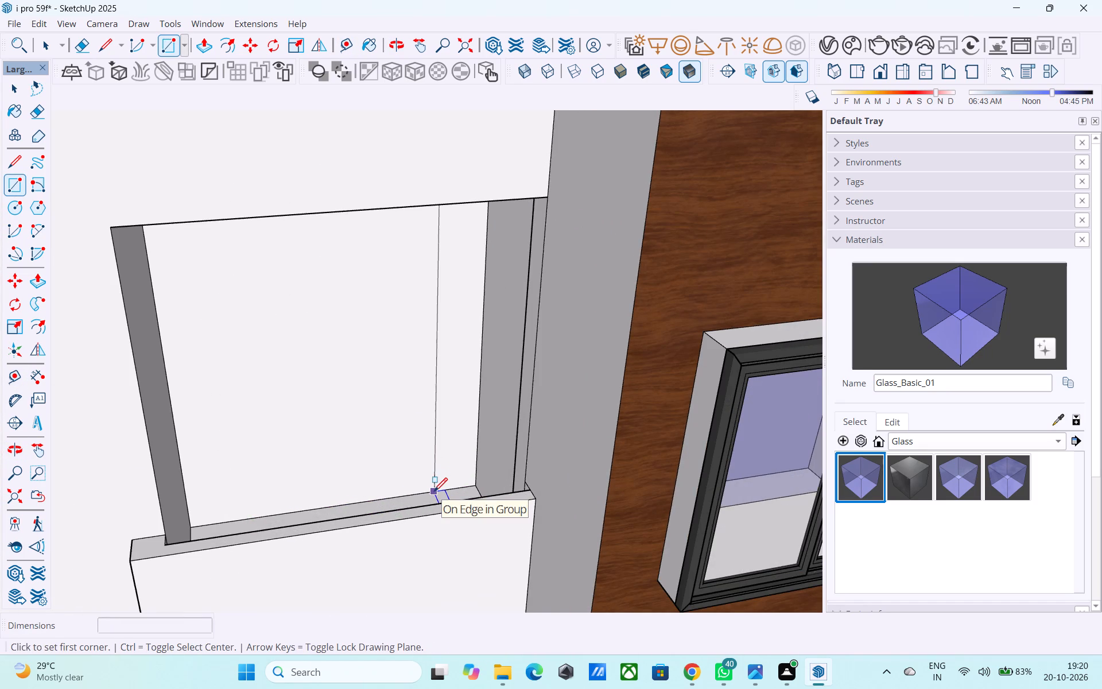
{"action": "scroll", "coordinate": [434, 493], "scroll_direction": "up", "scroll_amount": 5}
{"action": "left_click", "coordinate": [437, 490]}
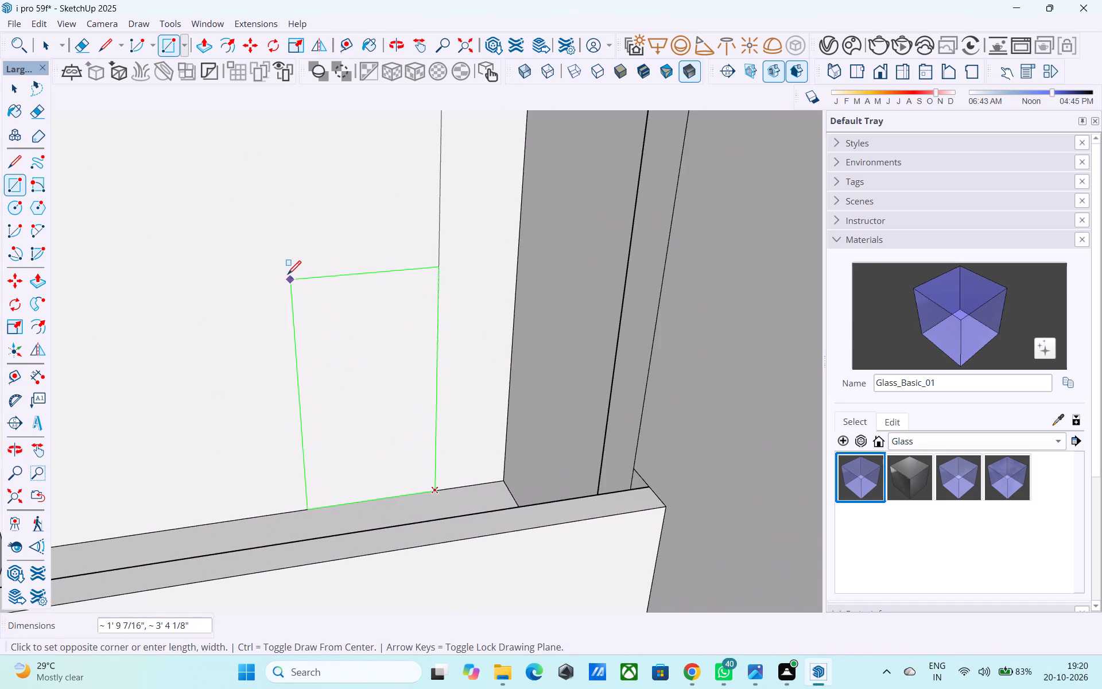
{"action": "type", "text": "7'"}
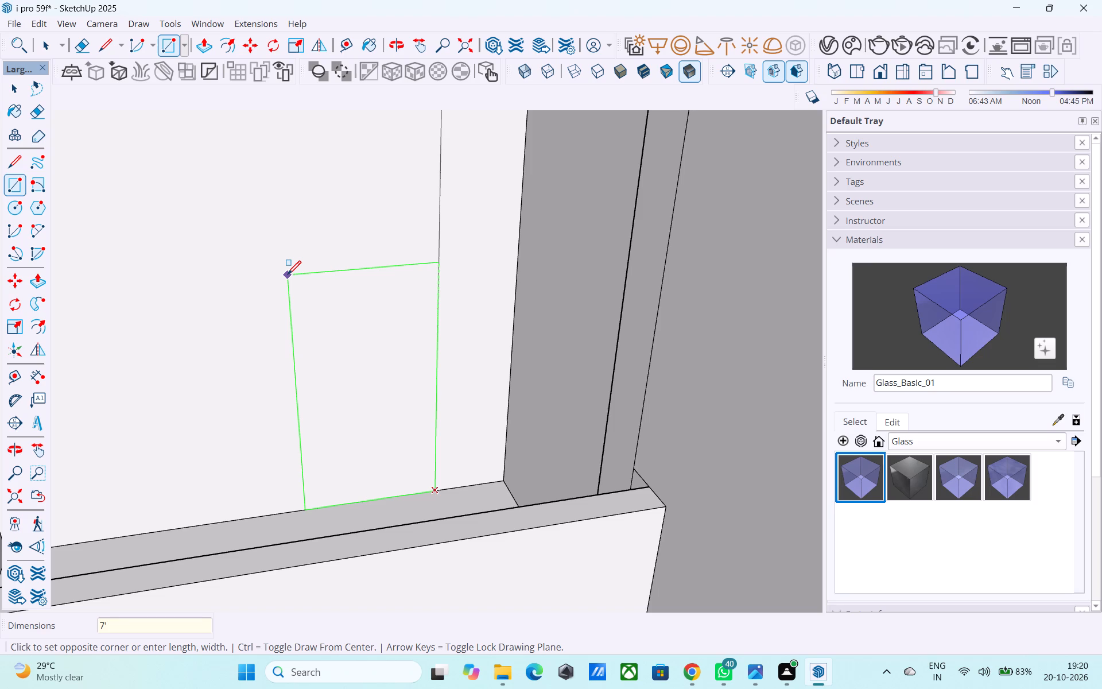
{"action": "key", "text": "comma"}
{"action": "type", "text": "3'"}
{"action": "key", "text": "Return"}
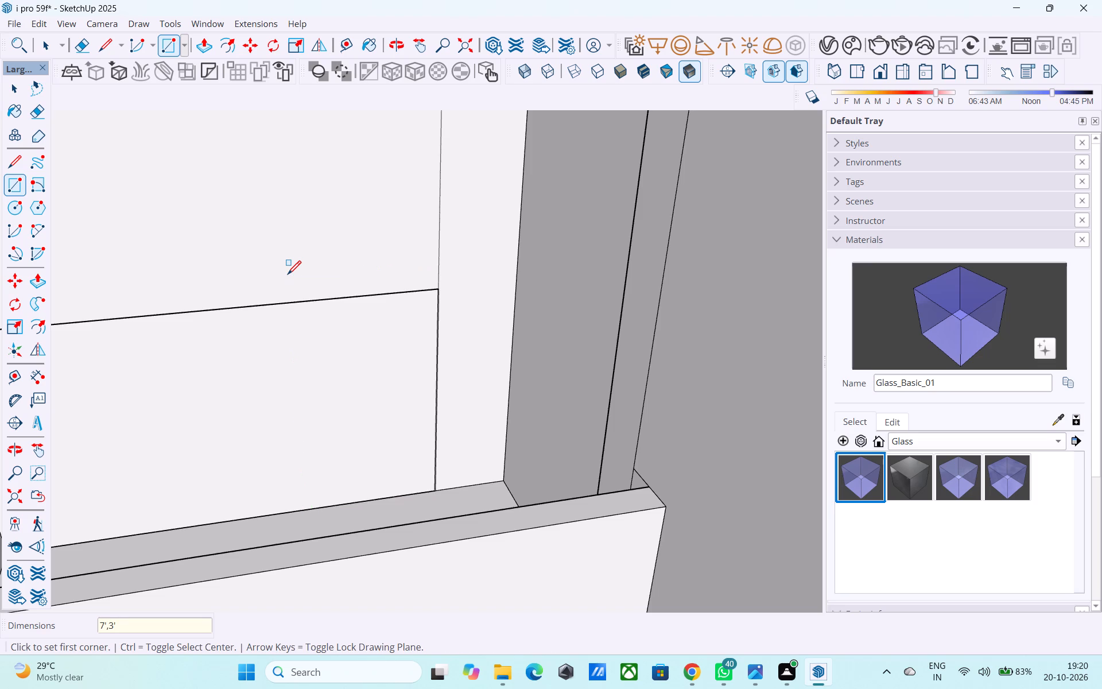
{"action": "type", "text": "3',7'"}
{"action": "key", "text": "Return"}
Examine the drawn door outline in the balcony recess and on the floor above.
{"action": "scroll", "coordinate": [295, 265], "scroll_direction": "down", "scroll_amount": 7}
{"action": "middle_click_drag", "start_coordinate": [291, 302], "coordinate": [295, 337], "text": "shift"}
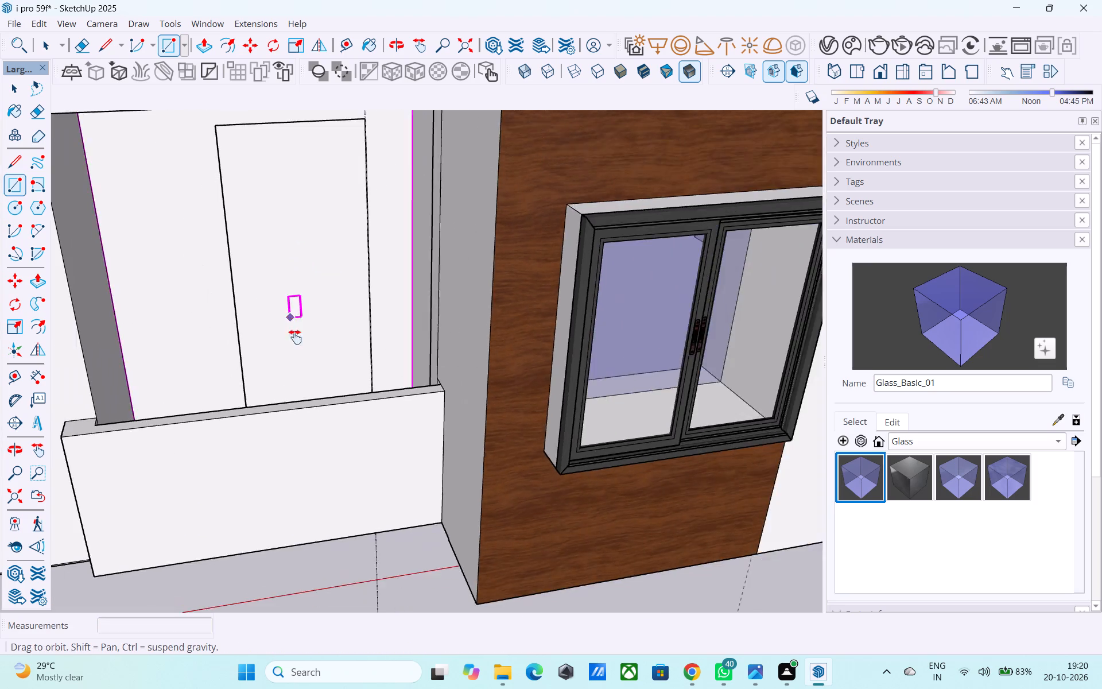
{"action": "middle_click_drag", "start_coordinate": [295, 337], "coordinate": [301, 385], "text": "shift"}
{"action": "scroll", "coordinate": [304, 360], "scroll_direction": "down", "scroll_amount": 5}
{"action": "middle_click_drag", "start_coordinate": [304, 370], "coordinate": [301, 407], "text": "shift"}
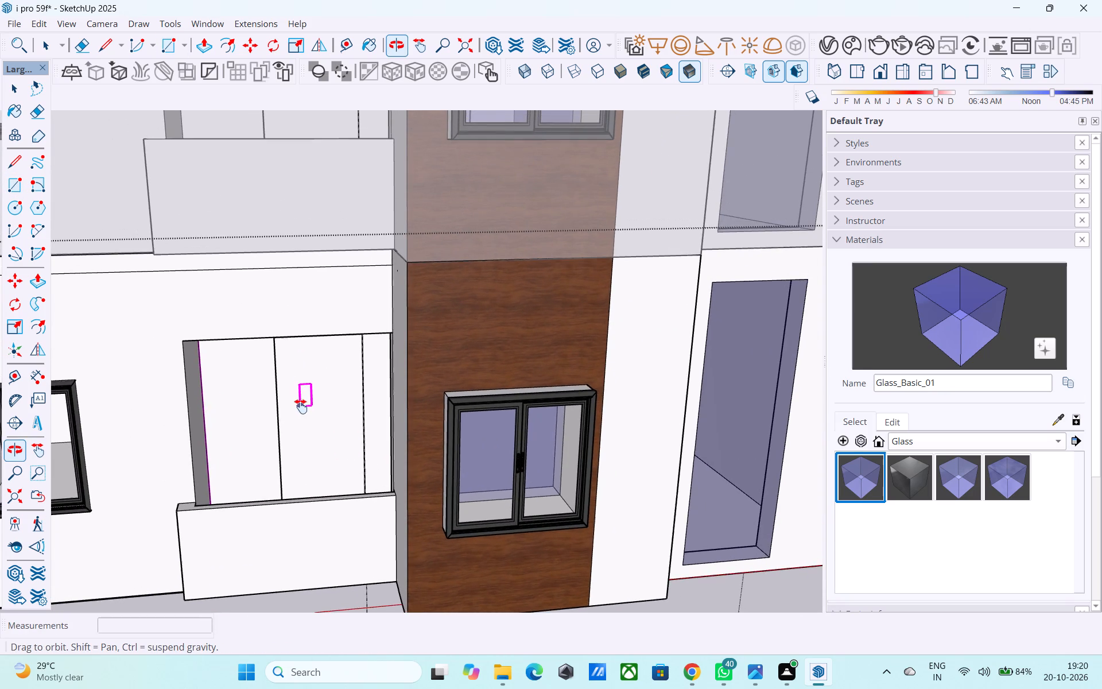
{"action": "middle_click_drag", "start_coordinate": [301, 407], "coordinate": [300, 407], "text": "shift"}
{"action": "scroll", "coordinate": [300, 407], "scroll_direction": "up", "scroll_amount": 5}
{"action": "scroll", "coordinate": [300, 407], "scroll_direction": "down", "scroll_amount": 4}
{"action": "scroll", "coordinate": [300, 407], "scroll_direction": "up", "scroll_amount": 1}
{"action": "key", "text": "space"}
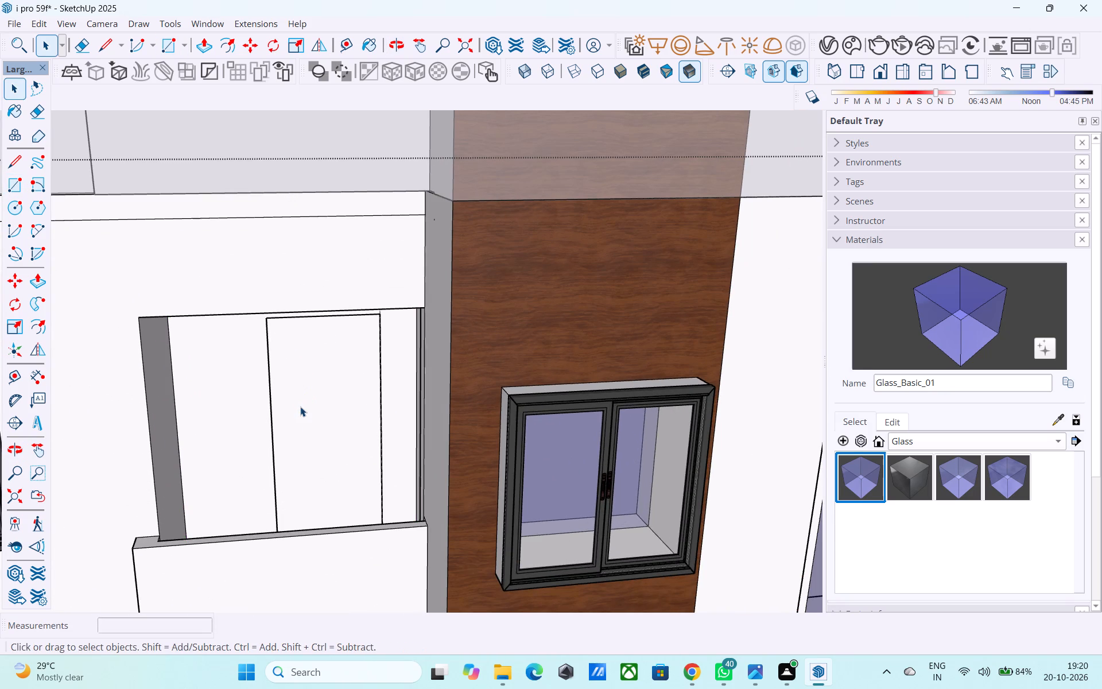
{"action": "middle_click_drag", "start_coordinate": [300, 406], "coordinate": [294, 398]}
{"action": "scroll", "coordinate": [294, 398], "scroll_direction": "up", "scroll_amount": 2}
{"action": "left_click", "coordinate": [294, 396]}
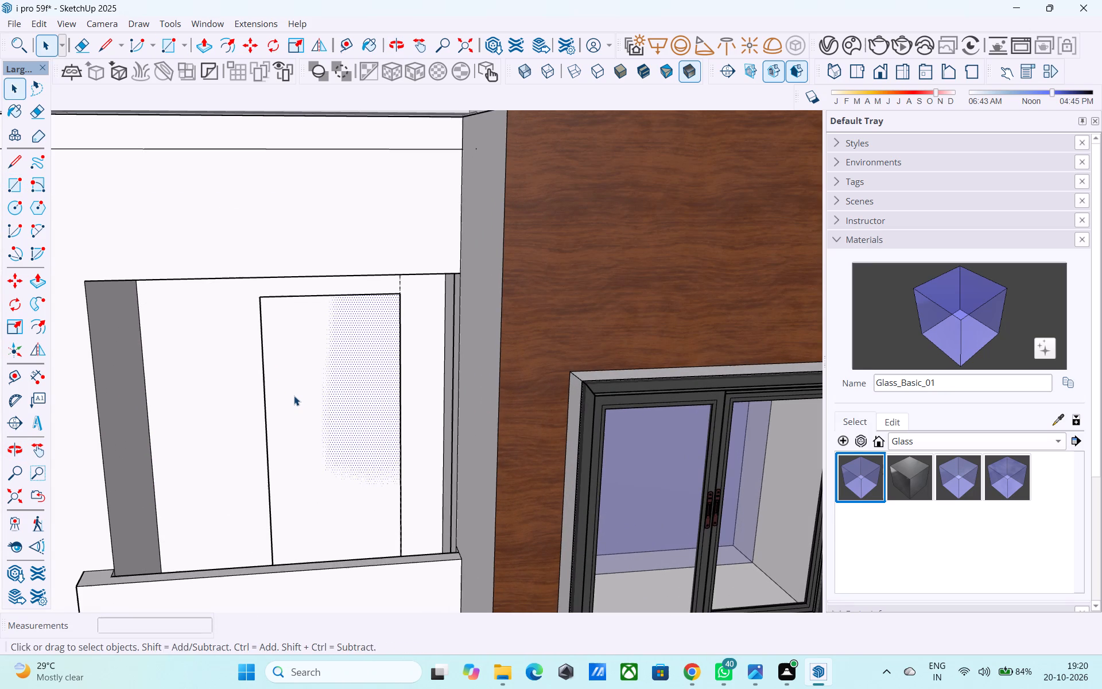
{"action": "scroll", "coordinate": [294, 393], "scroll_direction": "down", "scroll_amount": 11}
{"action": "middle_click_drag", "start_coordinate": [310, 427], "coordinate": [308, 416]}
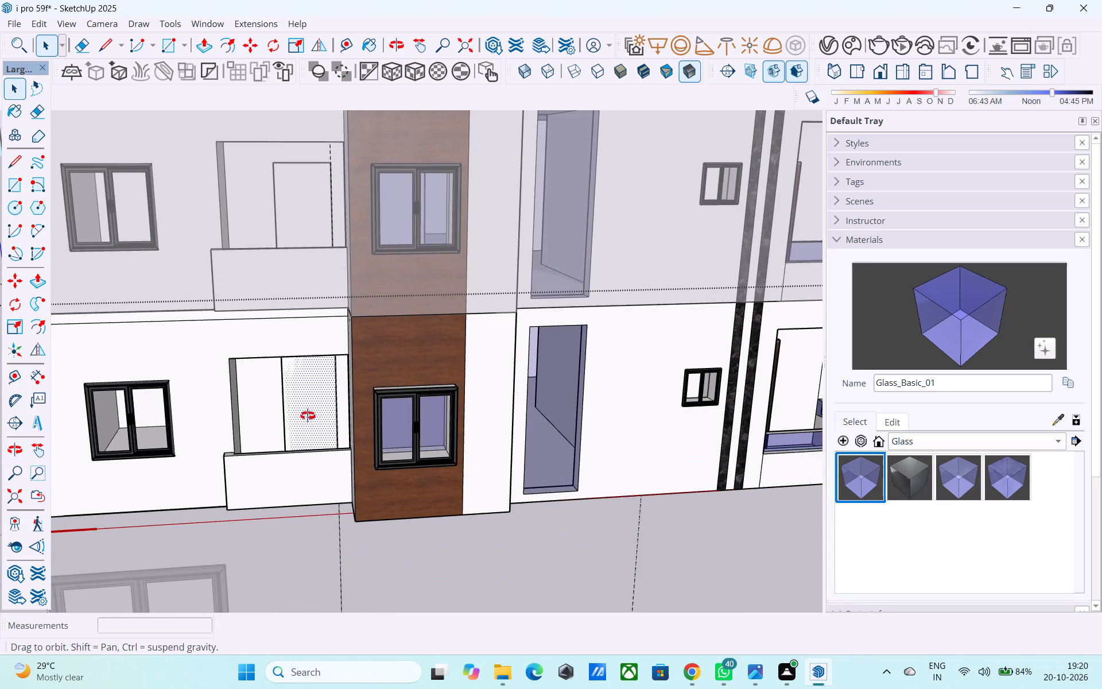
{"action": "middle_click_drag", "start_coordinate": [308, 416], "coordinate": [311, 406]}
{"action": "scroll", "coordinate": [312, 380], "scroll_direction": "down", "scroll_amount": 5}
{"action": "scroll", "coordinate": [328, 404], "scroll_direction": "up", "scroll_amount": 2}
{"action": "left_click_drag", "start_coordinate": [328, 402], "coordinate": [321, 392]}
{"action": "scroll", "coordinate": [328, 402], "scroll_direction": "down", "scroll_amount": 1}
{"action": "scroll", "coordinate": [328, 402], "scroll_direction": "up", "scroll_amount": 14}
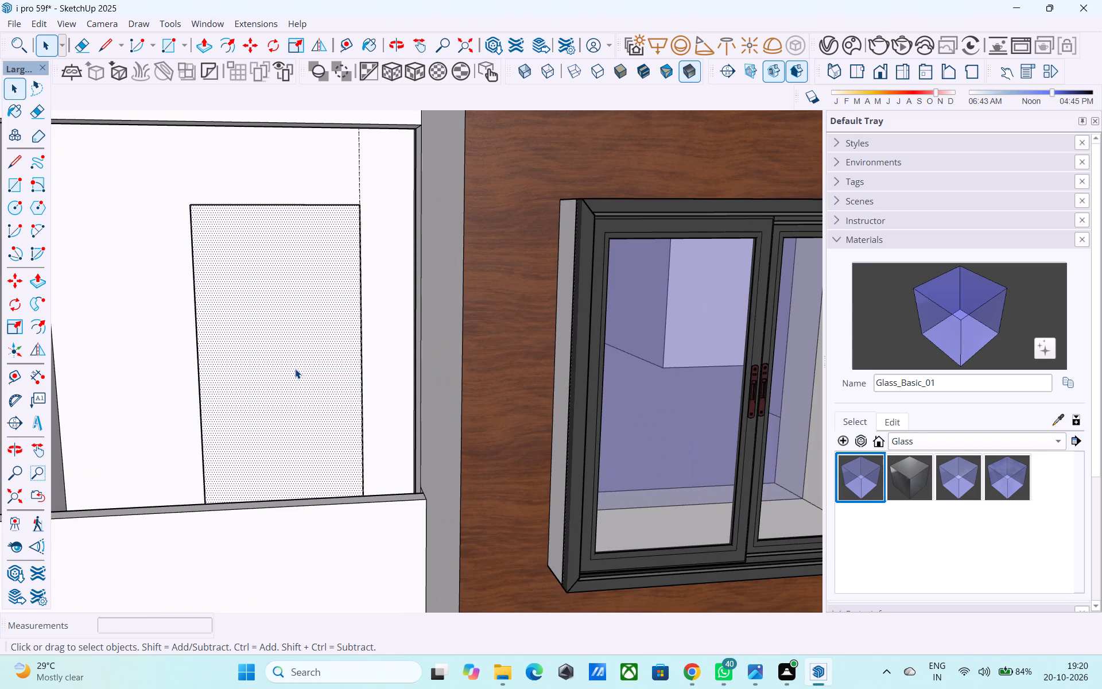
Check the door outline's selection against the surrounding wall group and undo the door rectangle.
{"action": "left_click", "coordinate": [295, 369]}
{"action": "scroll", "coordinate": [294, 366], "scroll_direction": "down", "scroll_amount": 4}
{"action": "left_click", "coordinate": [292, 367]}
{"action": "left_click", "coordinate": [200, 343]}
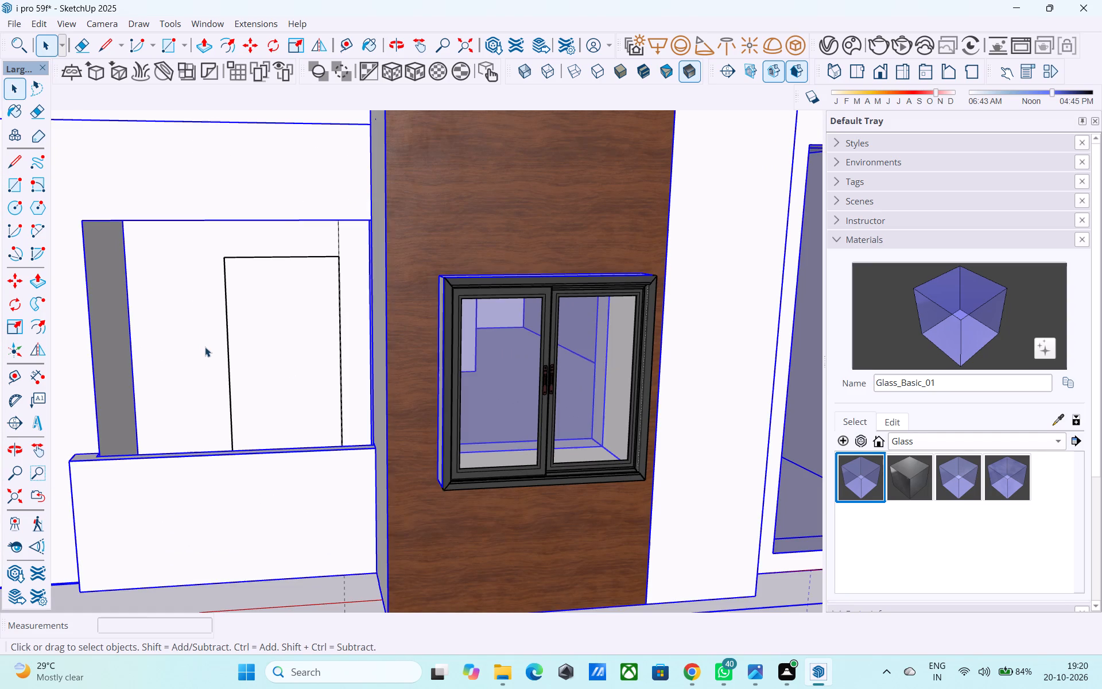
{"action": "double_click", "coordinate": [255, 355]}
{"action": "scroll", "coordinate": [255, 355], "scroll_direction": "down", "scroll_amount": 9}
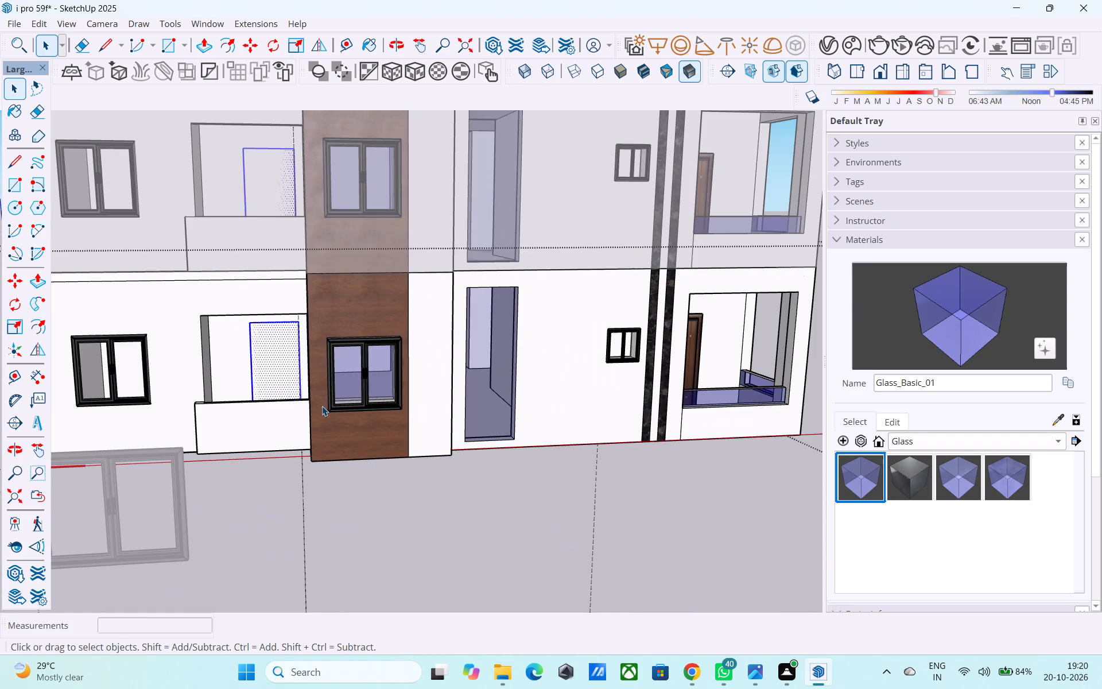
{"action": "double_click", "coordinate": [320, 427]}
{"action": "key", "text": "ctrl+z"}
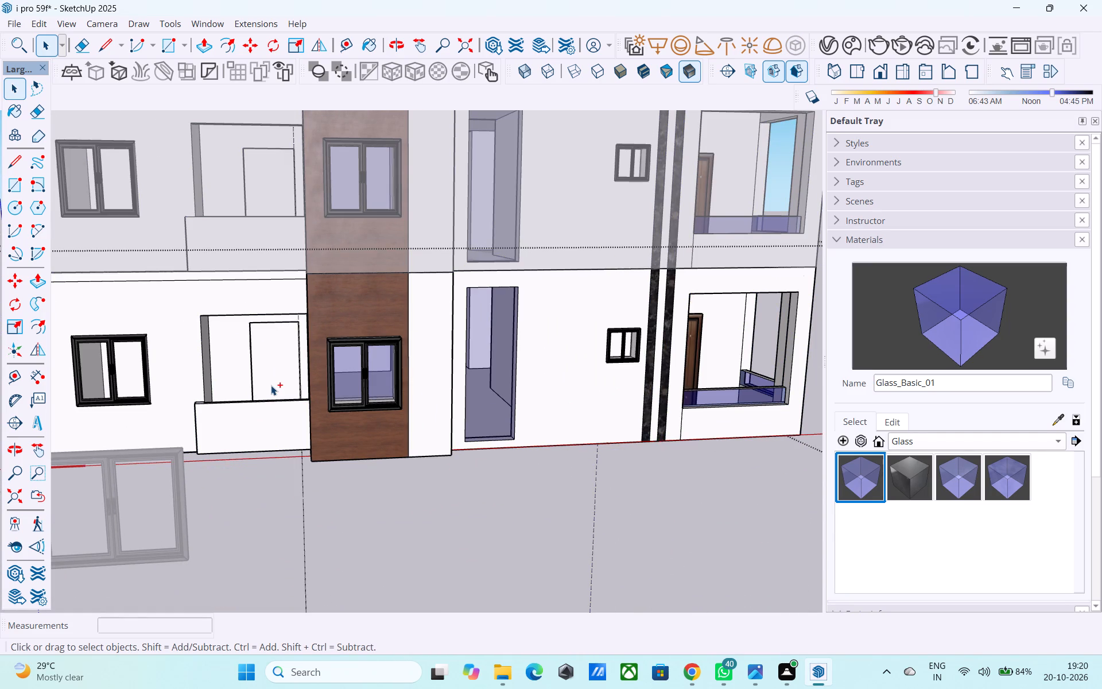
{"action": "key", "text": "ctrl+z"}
Reopen the ground-floor component and open its wall group for editing at the balcony recess.
{"action": "left_click", "coordinate": [300, 502]}
{"action": "scroll", "coordinate": [266, 369], "scroll_direction": "up", "scroll_amount": 4}
{"action": "left_click", "coordinate": [265, 368]}
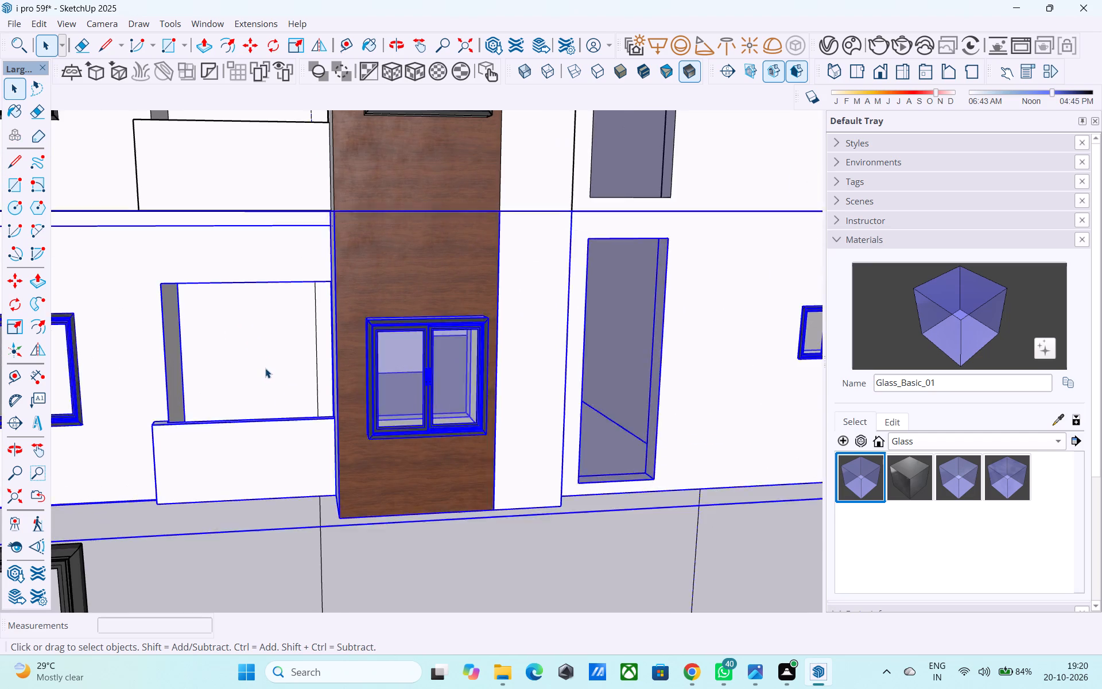
{"action": "scroll", "coordinate": [265, 368], "scroll_direction": "up", "scroll_amount": 3}
{"action": "double_click", "coordinate": [265, 368]}
{"action": "double_click", "coordinate": [265, 367]}
{"action": "scroll", "coordinate": [265, 368], "scroll_direction": "up", "scroll_amount": 3}
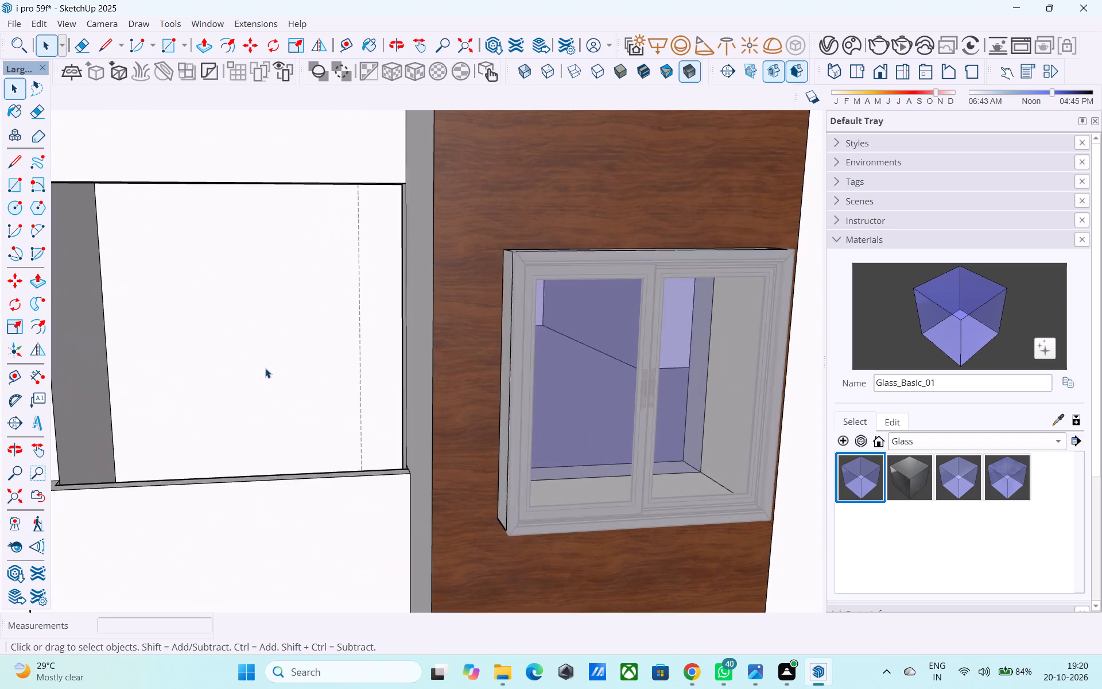
Draw a 3' by 7' door rectangle within the wall group, from the guide's base on the recess's back wall.
{"action": "middle_click_drag", "start_coordinate": [266, 369], "coordinate": [329, 499]}
{"action": "scroll", "coordinate": [341, 500], "scroll_direction": "up", "scroll_amount": 4}
{"action": "key", "text": "r"}
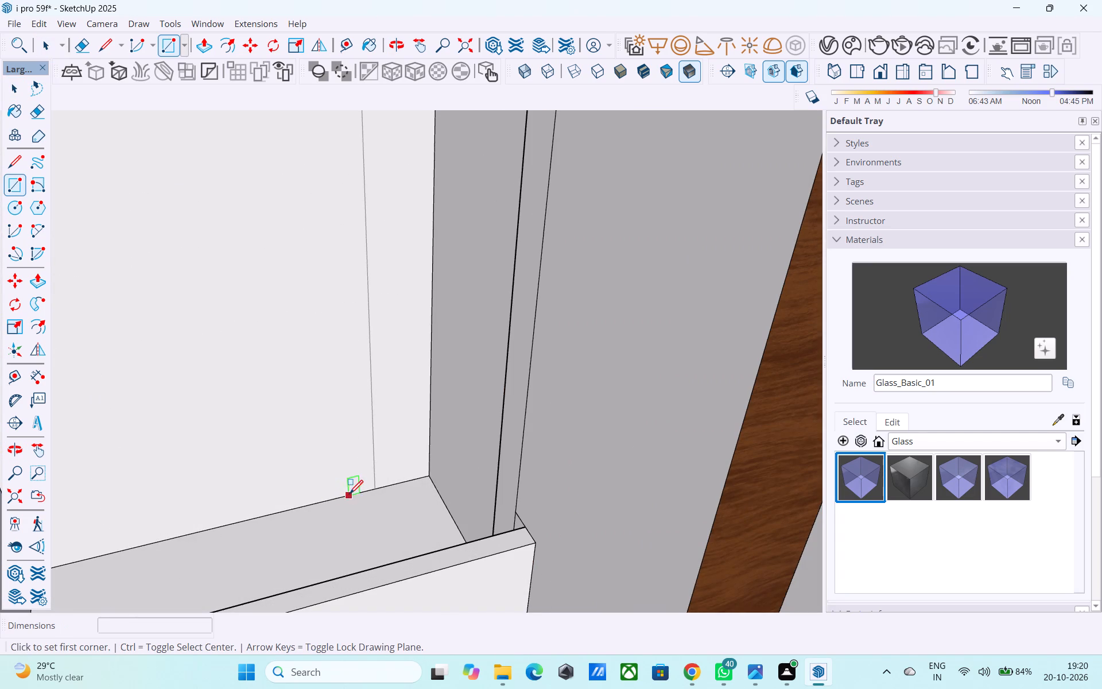
{"action": "left_click", "coordinate": [373, 486]}
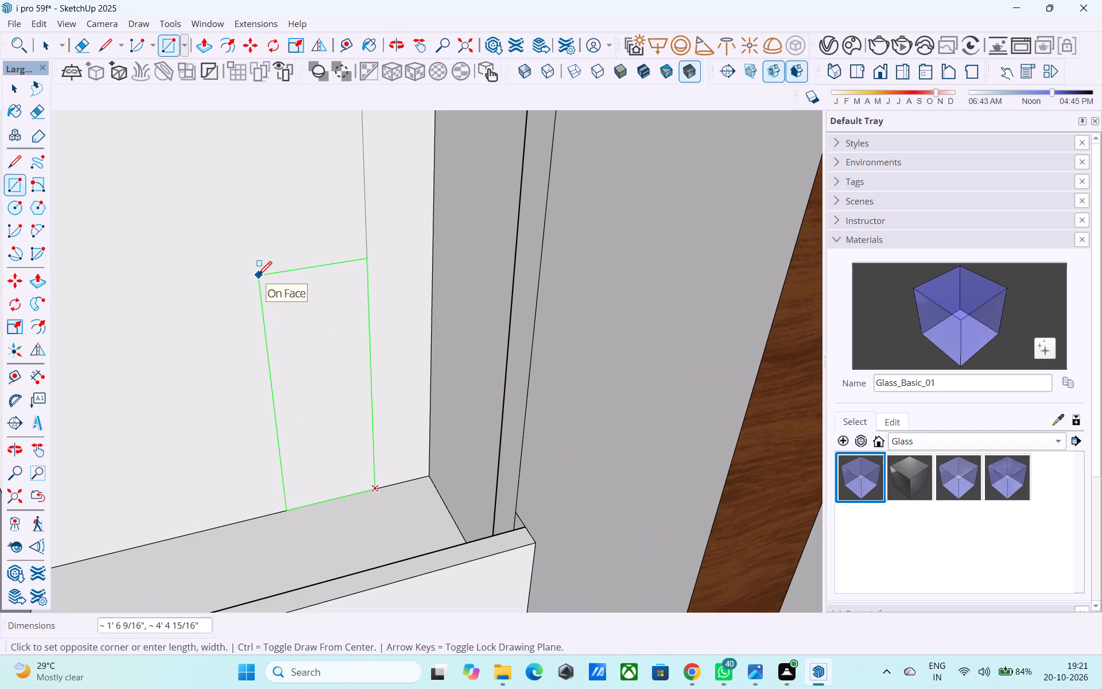
{"action": "key", "text": "7"}
{"action": "type", "text": "',3'"}
{"action": "key", "text": "Return"}
{"action": "type", "text": "3'."}
{"action": "key", "text": "BackSpace"}
{"action": "type", "text": ",7'"}
{"action": "key", "text": "Return"}
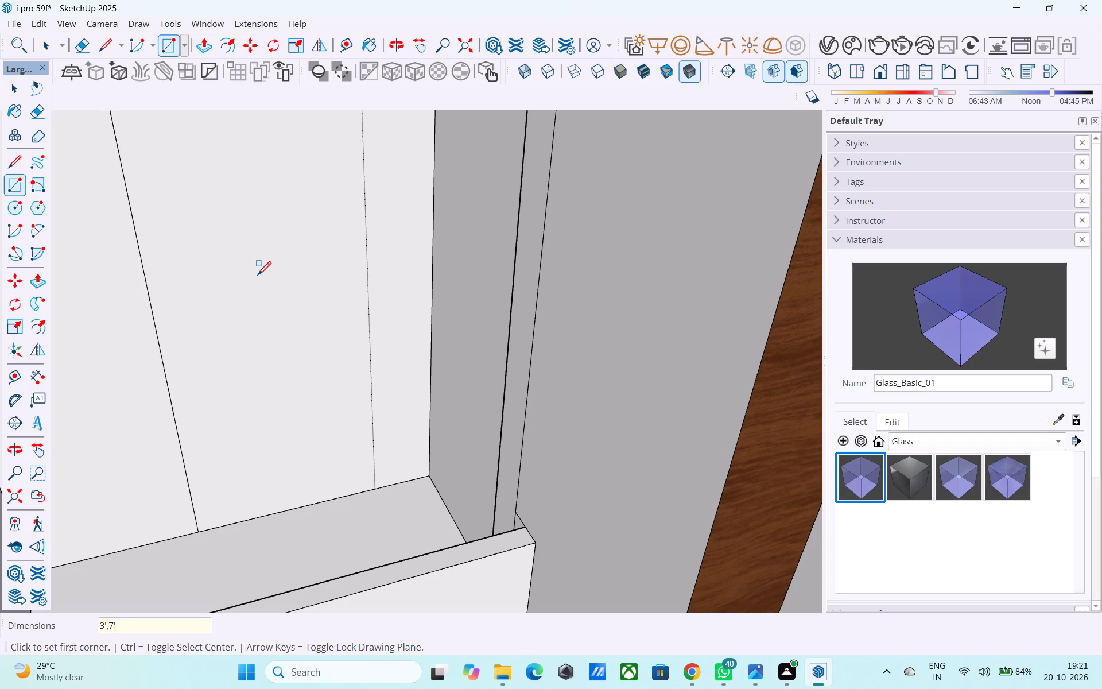
Offset the door rectangle 3" inward to form the door frame outline.
{"action": "scroll", "coordinate": [161, 475], "scroll_direction": "down", "scroll_amount": 6}
{"action": "middle_click_drag", "start_coordinate": [167, 485], "coordinate": [177, 350]}
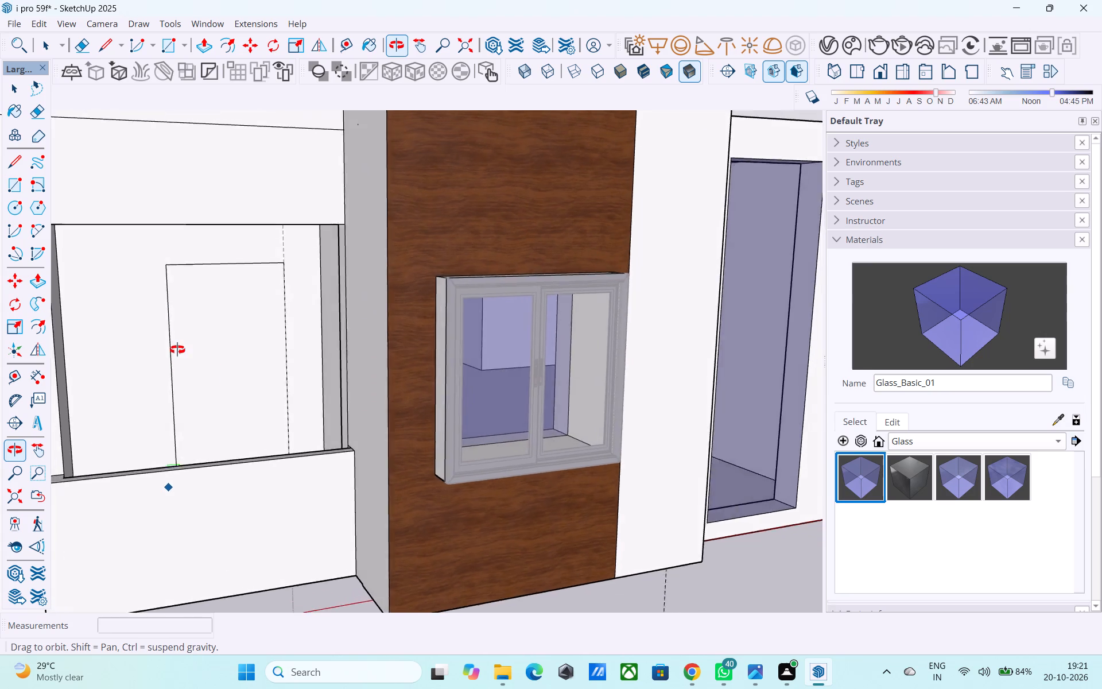
{"action": "middle_click_drag", "start_coordinate": [177, 350], "coordinate": [190, 433]}
{"action": "scroll", "coordinate": [223, 435], "scroll_direction": "up", "scroll_amount": 4}
{"action": "key", "text": "space"}
{"action": "left_click", "coordinate": [229, 435]}
{"action": "key", "text": "f"}
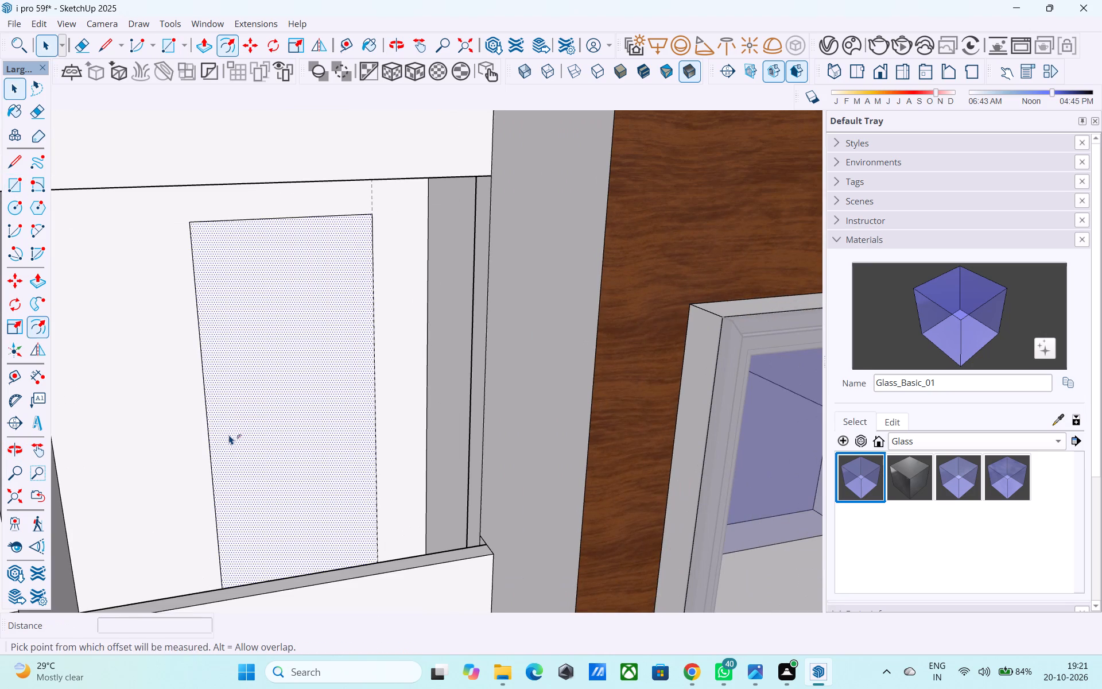
{"action": "left_click", "coordinate": [229, 435]}
{"action": "type", "text": "2\""}
{"action": "key", "text": "Return"}
{"action": "type", "text": "3\""}
{"action": "key", "text": "Return"}
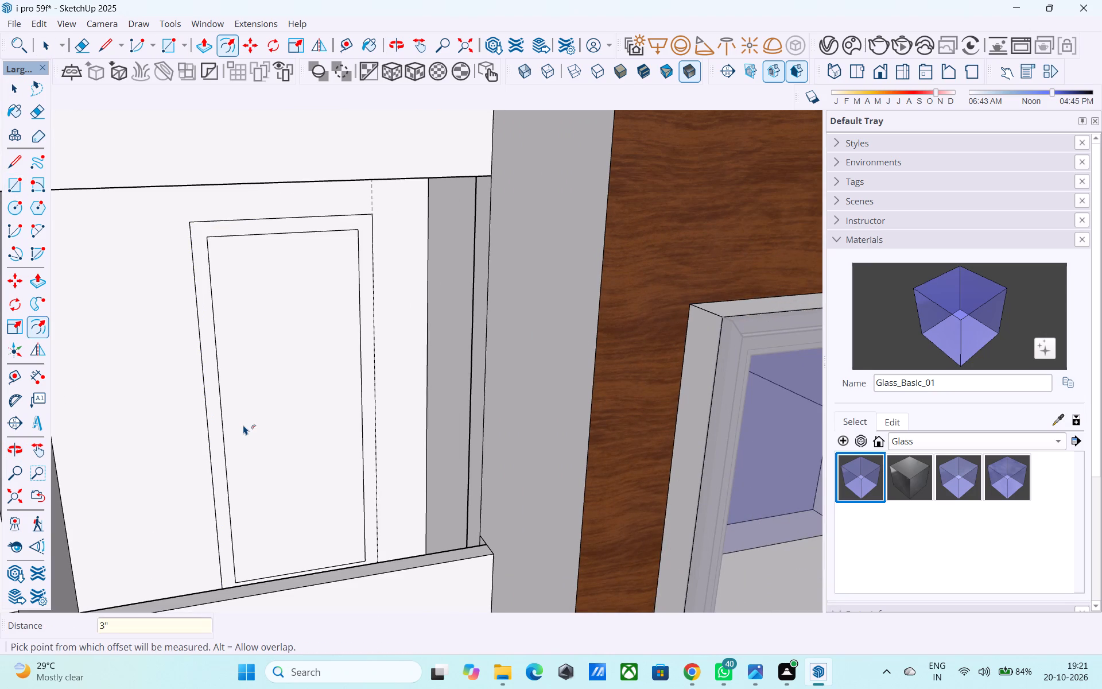
Push the inner door face 6" into the wall to form the balcony door opening.
{"action": "middle_click_drag", "start_coordinate": [220, 401], "coordinate": [235, 468]}
{"action": "key", "text": "space"}
{"action": "middle_click_drag", "start_coordinate": [259, 450], "coordinate": [258, 446]}
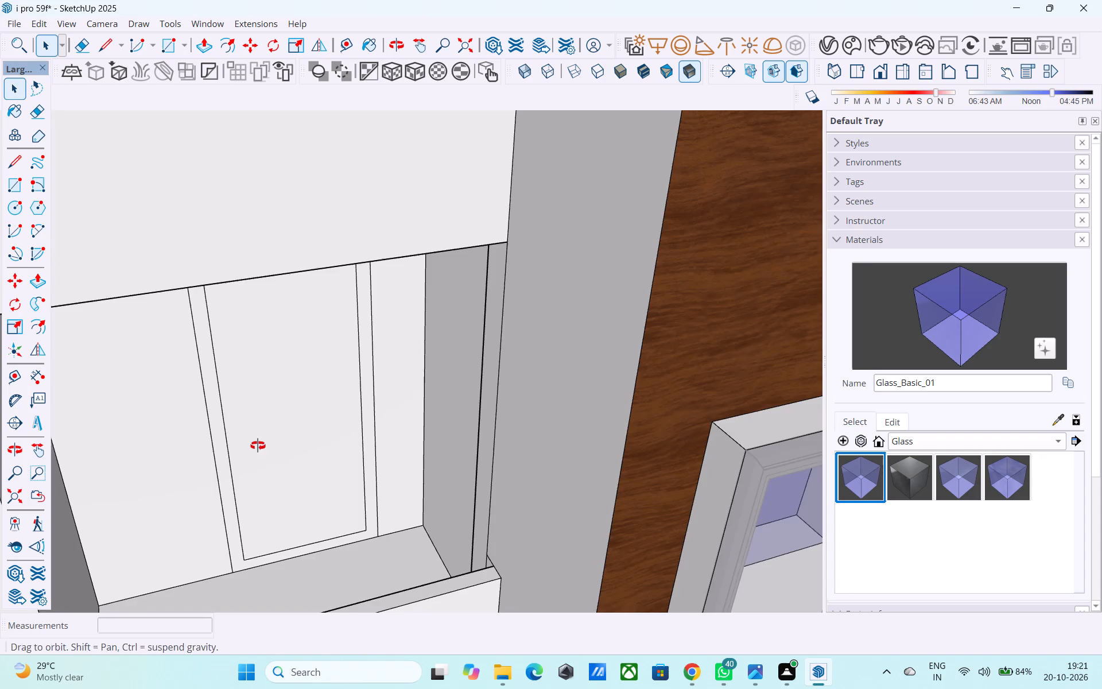
{"action": "middle_click_drag", "start_coordinate": [258, 446], "coordinate": [256, 427]}
{"action": "scroll", "coordinate": [256, 431], "scroll_direction": "up", "scroll_amount": 1}
{"action": "left_click", "coordinate": [258, 427]}
{"action": "key", "text": "p"}
{"action": "left_click", "coordinate": [263, 432]}
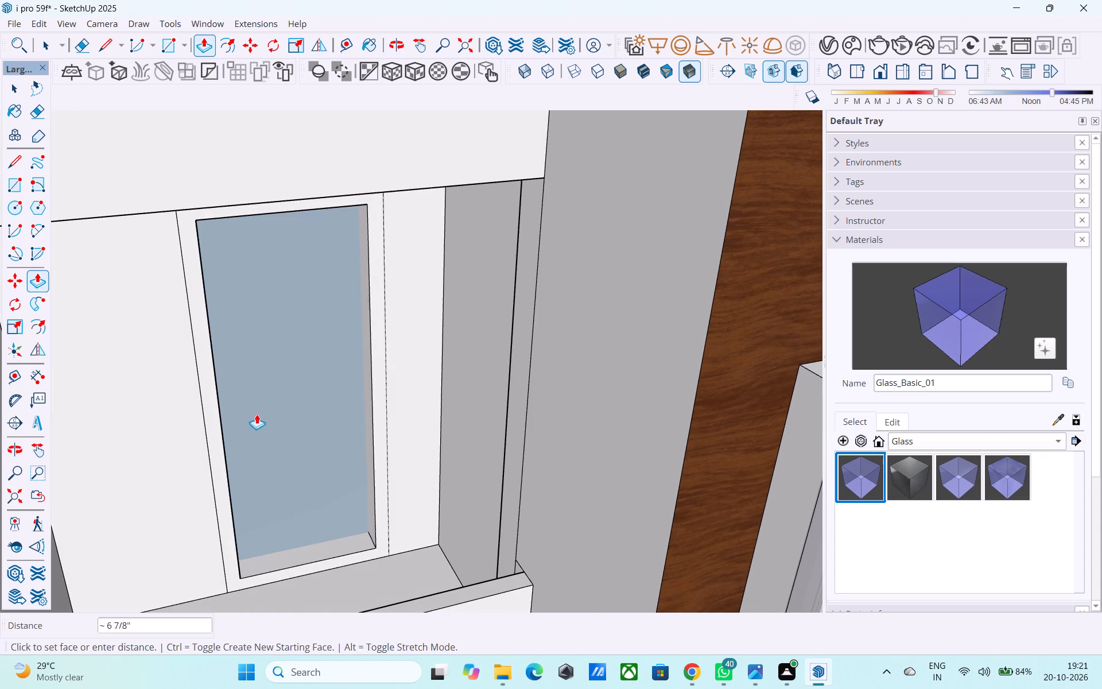
{"action": "middle_click_drag", "start_coordinate": [276, 287], "coordinate": [254, 230]}
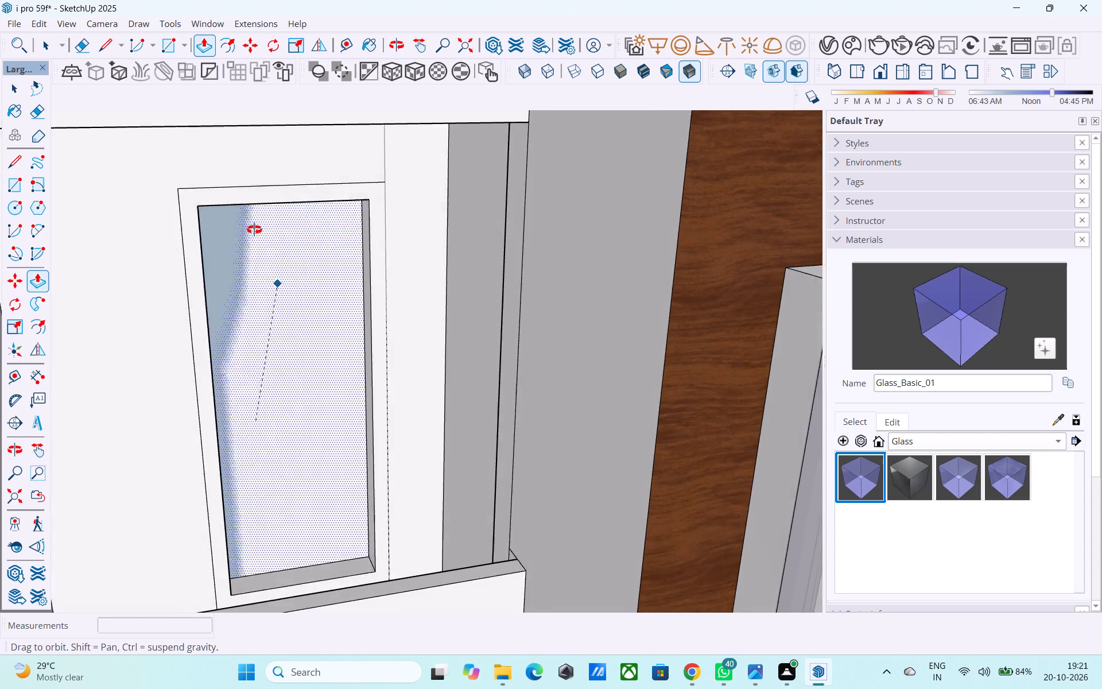
{"action": "middle_click_drag", "start_coordinate": [254, 230], "coordinate": [254, 229]}
{"action": "left_click", "coordinate": [279, 266]}
Close the wall group and return to the ground-floor component at the balcony with the wooden door.
{"action": "scroll", "coordinate": [280, 268], "scroll_direction": "down", "scroll_amount": 10}
{"action": "middle_click_drag", "start_coordinate": [313, 400], "coordinate": [317, 352]}
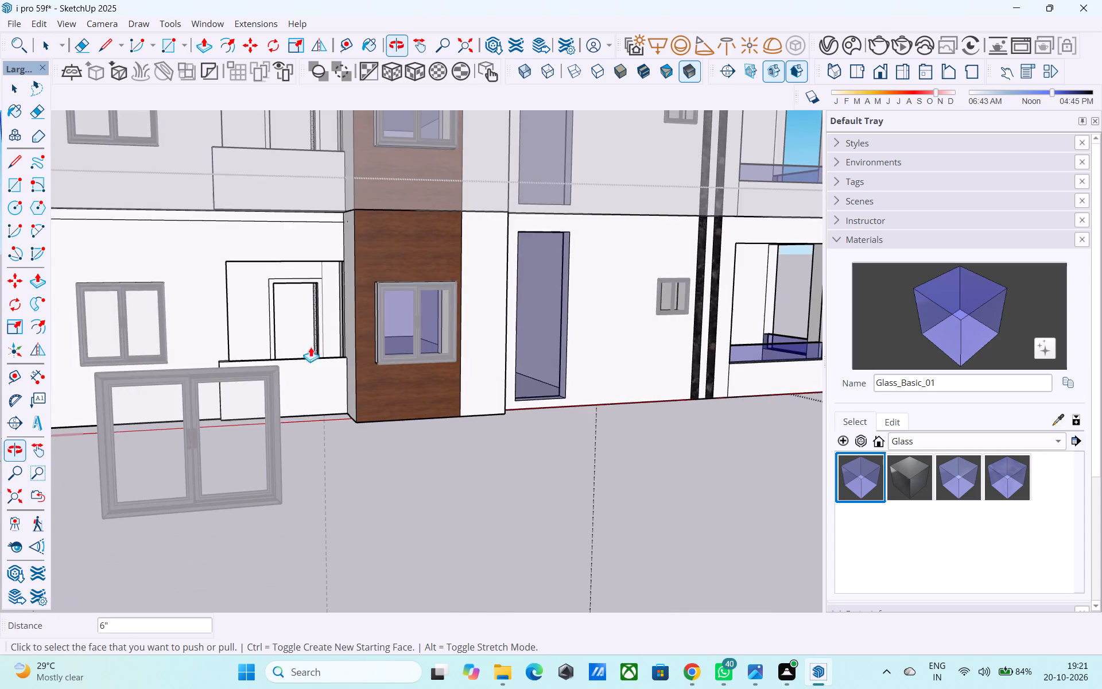
{"action": "scroll", "coordinate": [191, 335], "scroll_direction": "down", "scroll_amount": 8}
{"action": "middle_click_drag", "start_coordinate": [381, 357], "coordinate": [0, 370]}
{"action": "middle_click_drag", "start_coordinate": [517, 324], "coordinate": [127, 343]}
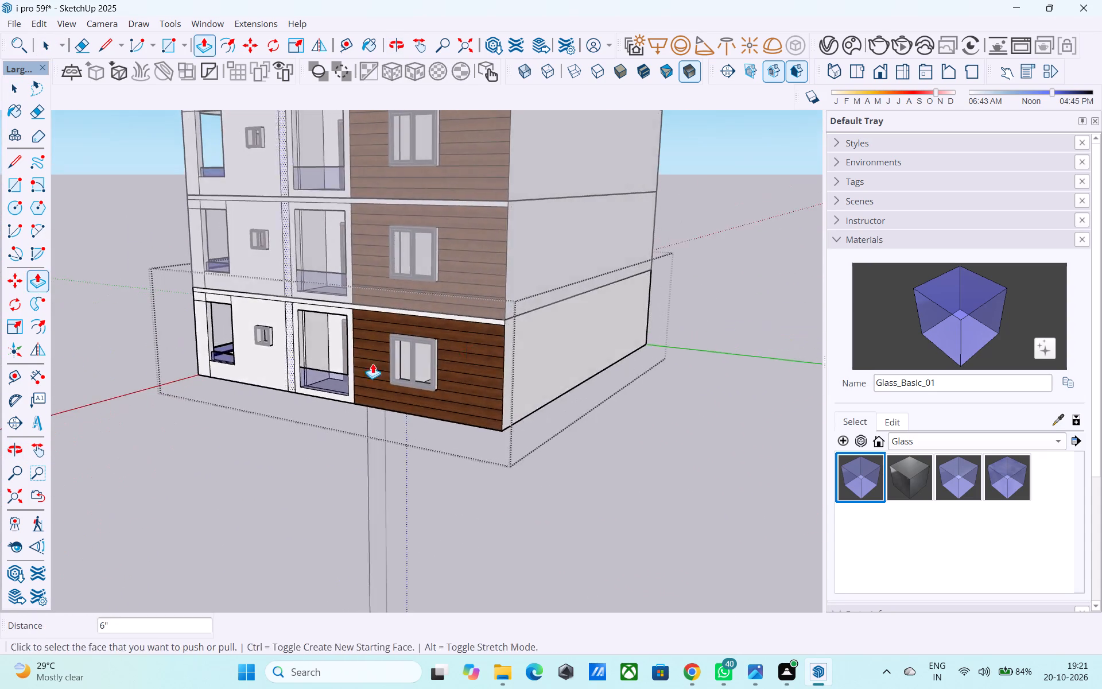
{"action": "middle_click_drag", "start_coordinate": [467, 353], "coordinate": [835, 344]}
{"action": "middle_click_drag", "start_coordinate": [461, 356], "coordinate": [928, 354]}
{"action": "middle_click_drag", "start_coordinate": [719, 361], "coordinate": [464, 371]}
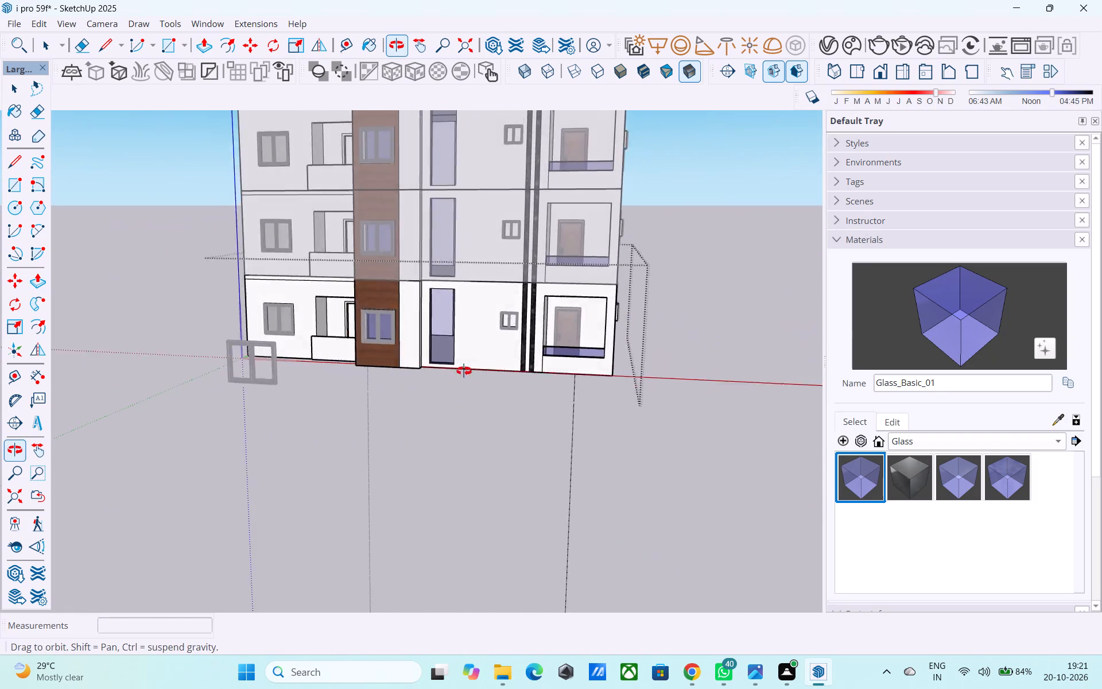
{"action": "middle_click_drag", "start_coordinate": [464, 371], "coordinate": [541, 374]}
{"action": "scroll", "coordinate": [605, 324], "scroll_direction": "up", "scroll_amount": 7}
{"action": "scroll", "coordinate": [576, 324], "scroll_direction": "down", "scroll_amount": 3}
{"action": "scroll", "coordinate": [576, 325], "scroll_direction": "up", "scroll_amount": 1}
{"action": "scroll", "coordinate": [576, 325], "scroll_direction": "down", "scroll_amount": 2}
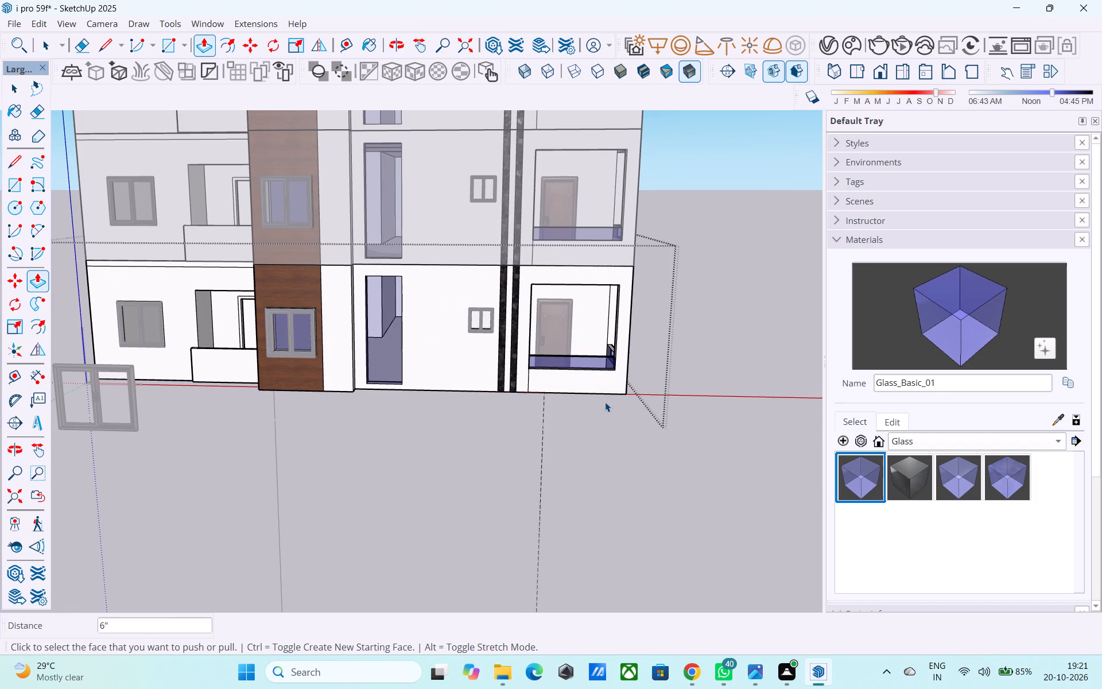
{"action": "key", "text": "space"}
{"action": "left_click", "coordinate": [604, 402]}
{"action": "scroll", "coordinate": [553, 313], "scroll_direction": "up", "scroll_amount": 4}
{"action": "left_click", "coordinate": [709, 369]}
{"action": "scroll", "coordinate": [586, 336], "scroll_direction": "up", "scroll_amount": 5}
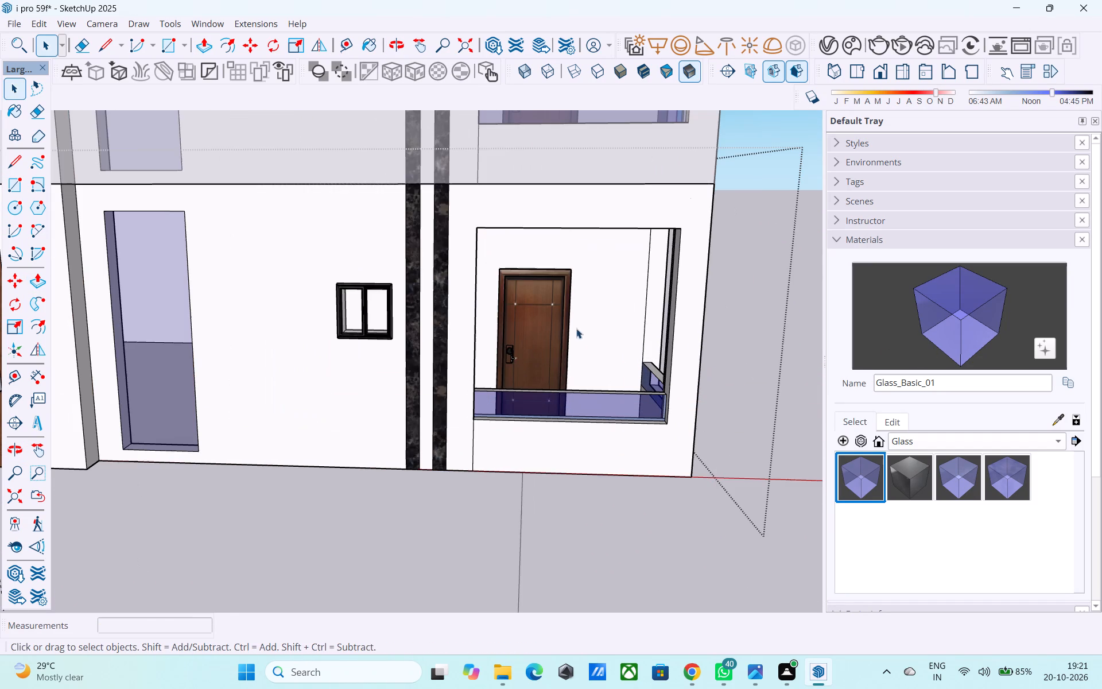
Copy the wooden door from the glazed corner balcony across the front facade to the new door opening in the recess.
{"action": "left_click", "coordinate": [562, 318]}
{"action": "key", "text": "m"}
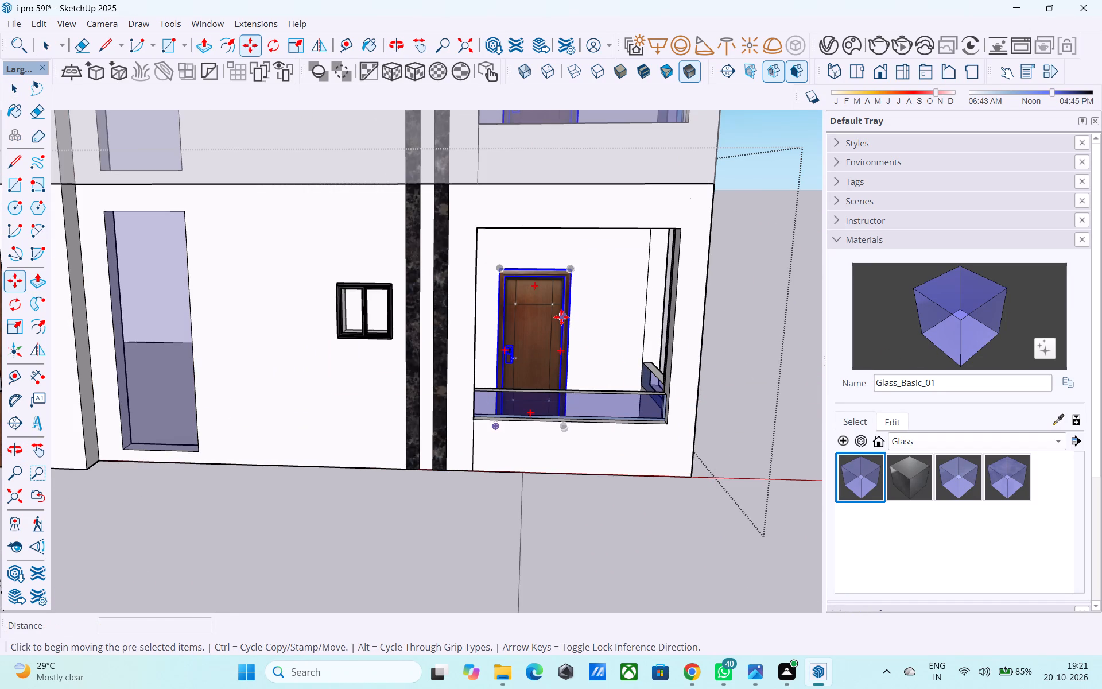
{"action": "left_click", "coordinate": [498, 272]}
{"action": "scroll", "coordinate": [547, 304], "scroll_direction": "down", "scroll_amount": 11}
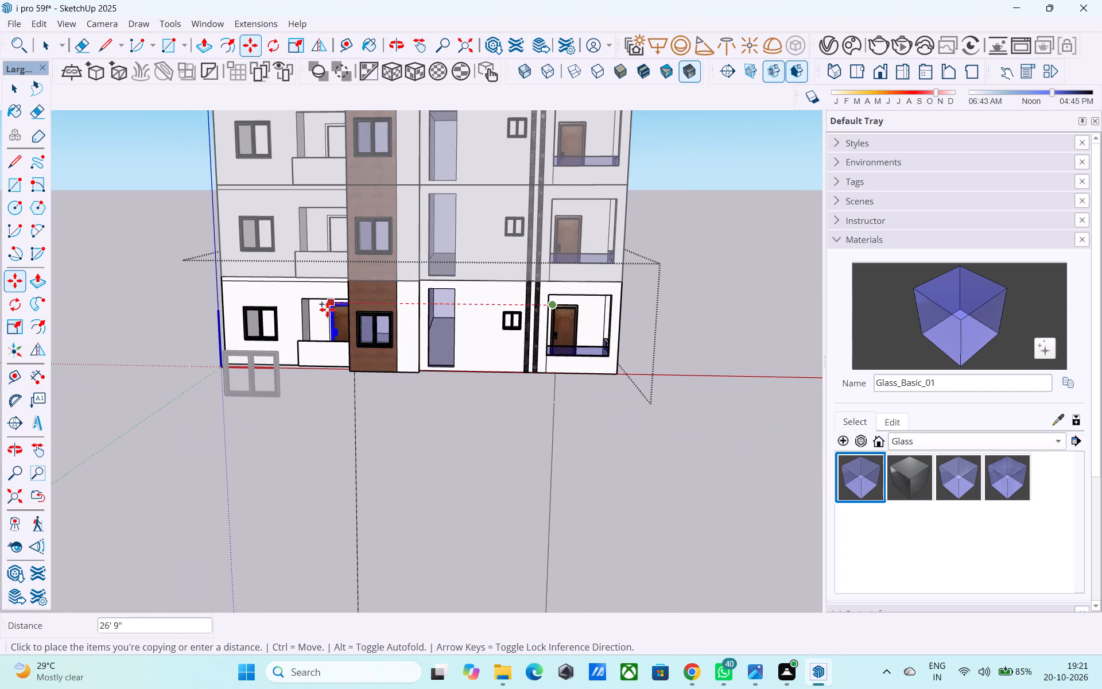
{"action": "middle_click_drag", "start_coordinate": [313, 305], "coordinate": [401, 330]}
{"action": "scroll", "coordinate": [401, 330], "scroll_direction": "up", "scroll_amount": 18}
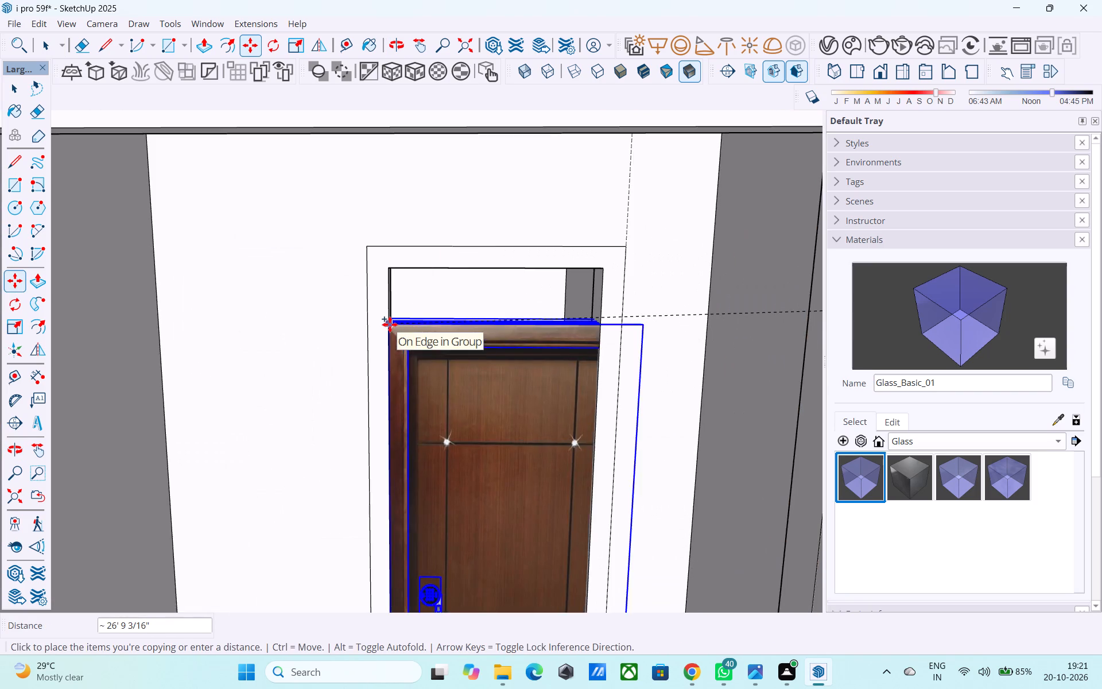
{"action": "scroll", "coordinate": [390, 324], "scroll_direction": "down", "scroll_amount": 6}
{"action": "left_click", "coordinate": [379, 336]}
Move the copied door up about 11 3/4" towards the top of the recess's door opening.
{"action": "scroll", "coordinate": [379, 336], "scroll_direction": "up", "scroll_amount": 7}
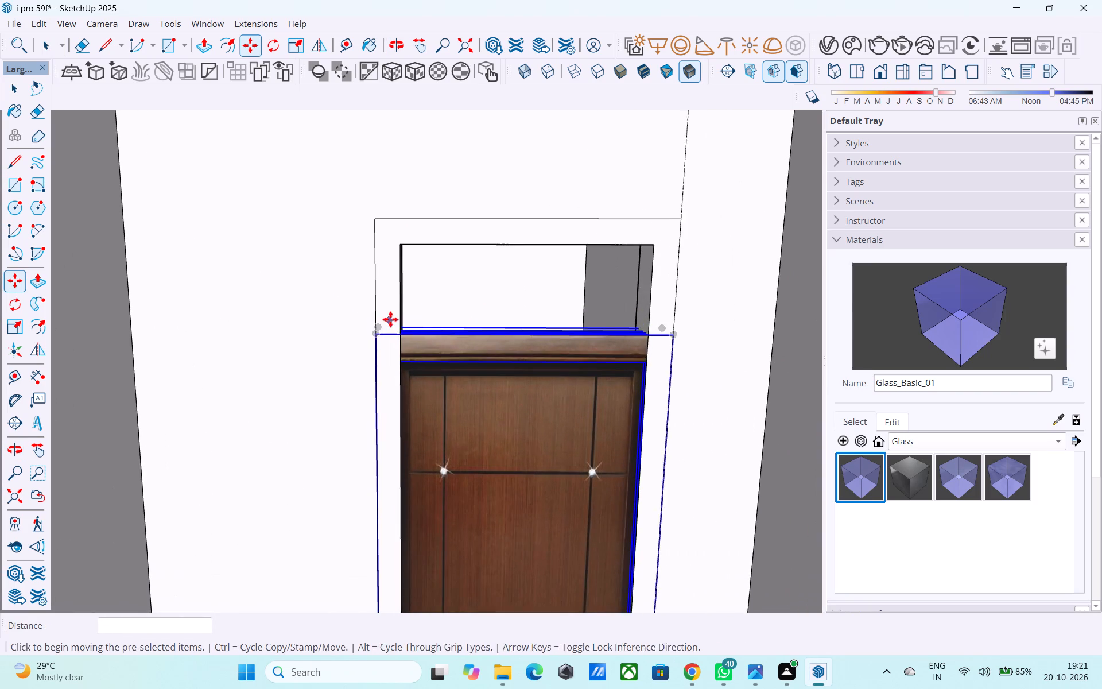
{"action": "middle_click_drag", "start_coordinate": [390, 319], "coordinate": [340, 337]}
{"action": "scroll", "coordinate": [432, 320], "scroll_direction": "up", "scroll_amount": 4}
{"action": "left_click", "coordinate": [331, 342]}
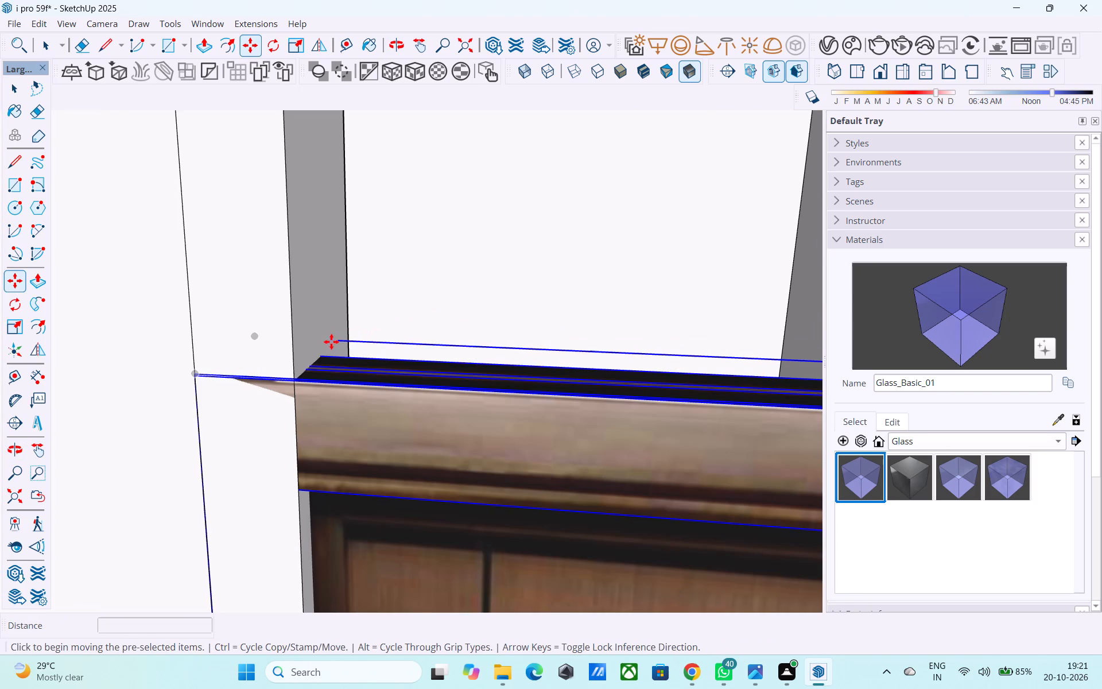
{"action": "scroll", "coordinate": [324, 381], "scroll_direction": "down", "scroll_amount": 10}
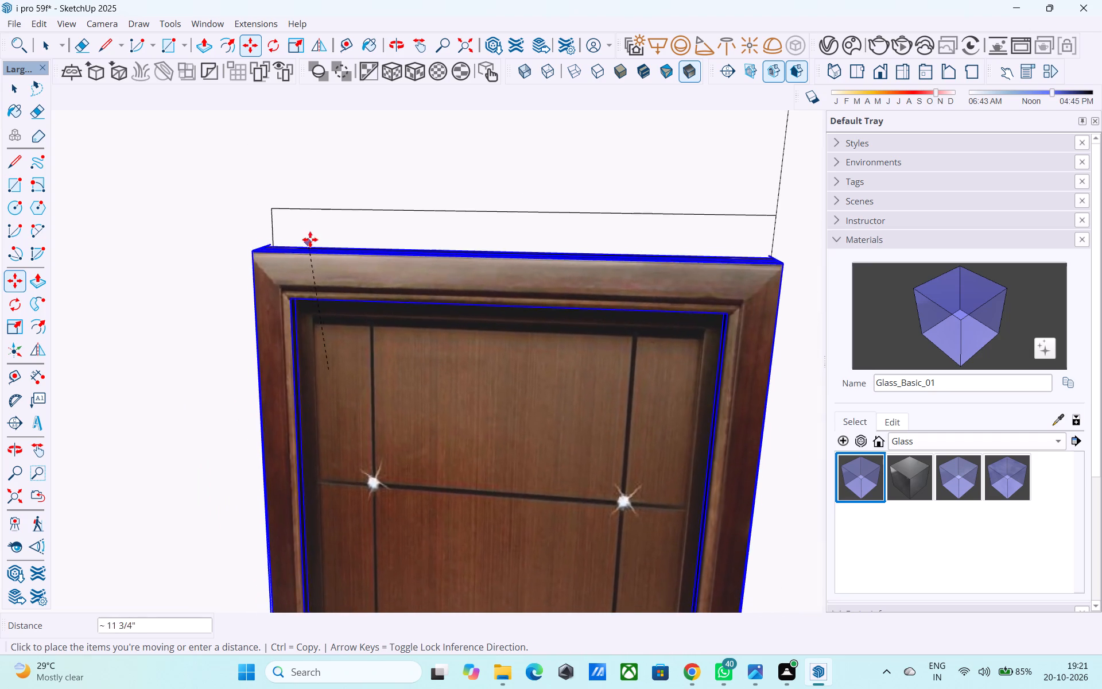
{"action": "left_click", "coordinate": [311, 236]}
Shift the copied door by its top corner to align with the door frame outline, and deselect it.
{"action": "middle_click_drag", "start_coordinate": [317, 247], "coordinate": [337, 284]}
{"action": "scroll", "coordinate": [337, 284], "scroll_direction": "down", "scroll_amount": 1}
{"action": "scroll", "coordinate": [303, 257], "scroll_direction": "up", "scroll_amount": 10}
{"action": "middle_click_drag", "start_coordinate": [228, 250], "coordinate": [315, 243]}
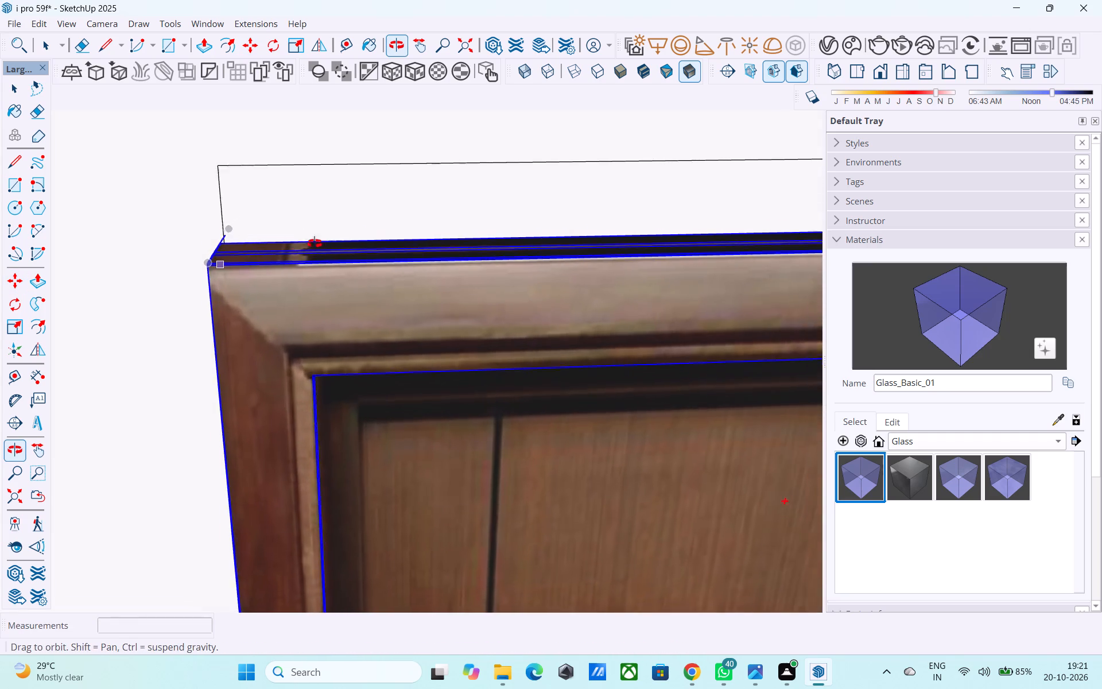
{"action": "middle_click_drag", "start_coordinate": [315, 243], "coordinate": [393, 223]}
{"action": "scroll", "coordinate": [213, 275], "scroll_direction": "up", "scroll_amount": 7}
{"action": "left_click", "coordinate": [169, 265]}
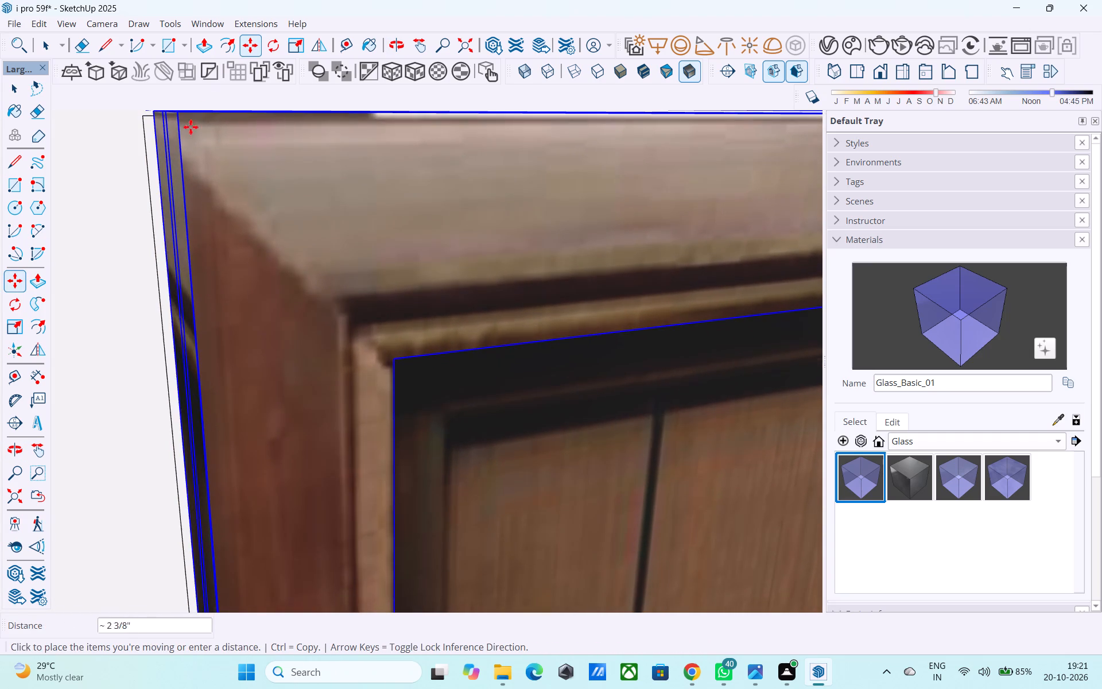
{"action": "middle_click_drag", "start_coordinate": [173, 160], "coordinate": [365, 219]}
{"action": "left_click", "coordinate": [241, 237]}
{"action": "scroll", "coordinate": [258, 217], "scroll_direction": "down", "scroll_amount": 5}
{"action": "middle_click_drag", "start_coordinate": [312, 256], "coordinate": [235, 234]}
{"action": "scroll", "coordinate": [231, 234], "scroll_direction": "down", "scroll_amount": 9}
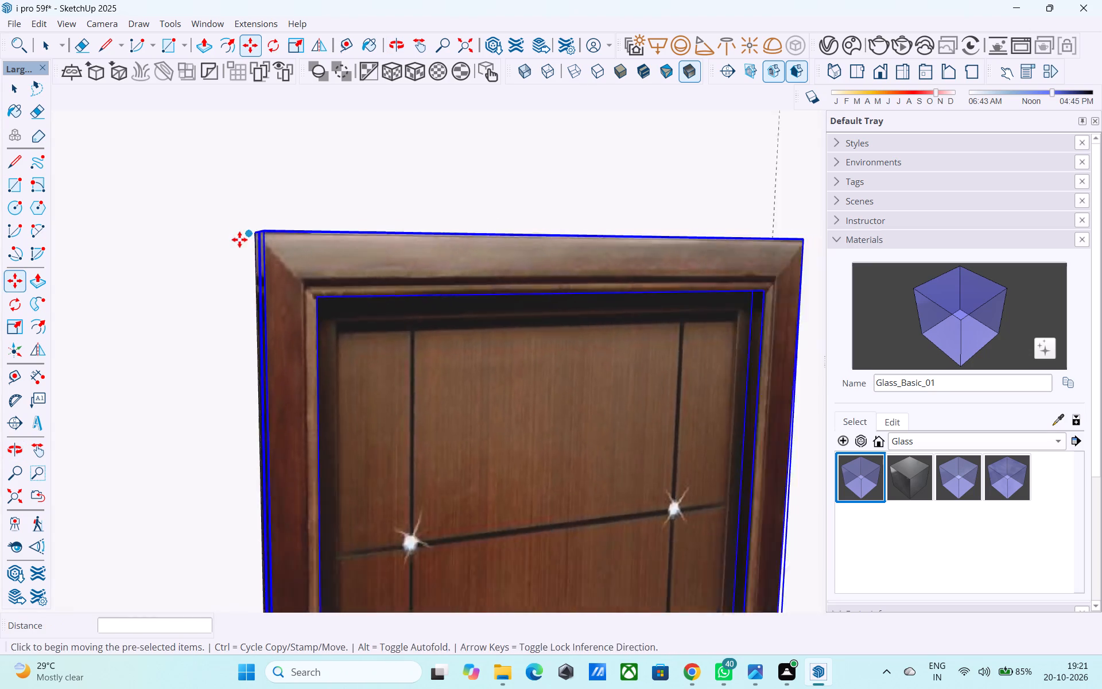
{"action": "scroll", "coordinate": [239, 239], "scroll_direction": "down", "scroll_amount": 20}
{"action": "scroll", "coordinate": [239, 239], "scroll_direction": "down", "scroll_amount": 1}
{"action": "middle_click_drag", "start_coordinate": [245, 296], "coordinate": [236, 424]}
{"action": "scroll", "coordinate": [249, 416], "scroll_direction": "down", "scroll_amount": 8}
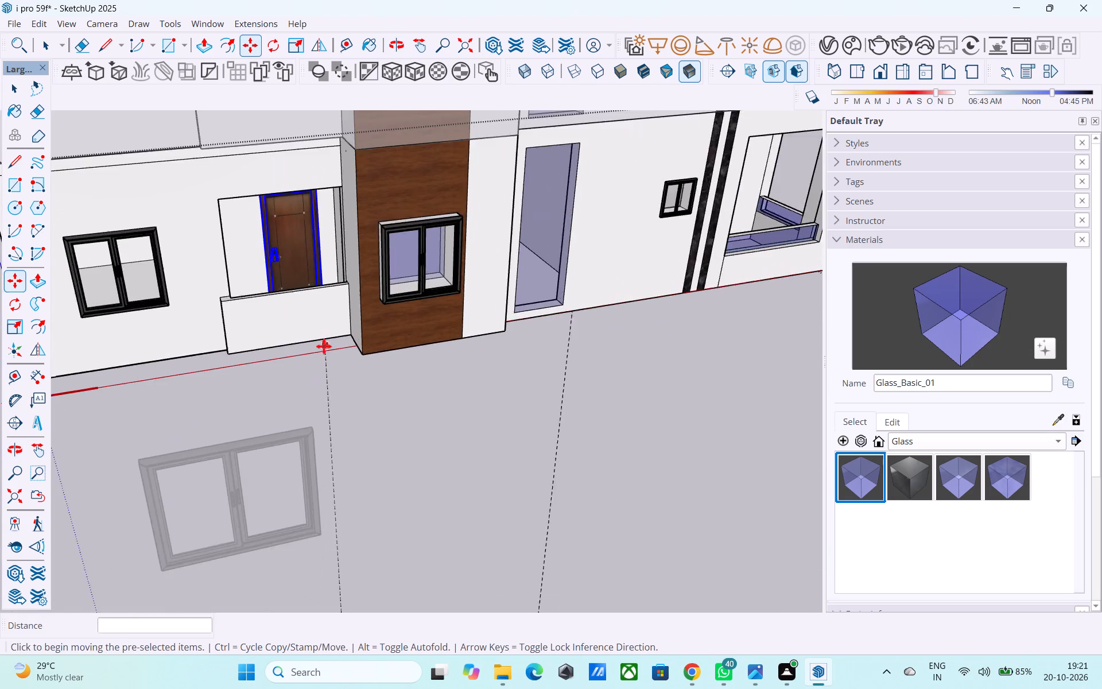
{"action": "middle_click_drag", "start_coordinate": [324, 346], "coordinate": [262, 380]}
{"action": "scroll", "coordinate": [262, 357], "scroll_direction": "down", "scroll_amount": 4}
{"action": "key", "text": "space"}
{"action": "left_click", "coordinate": [343, 454]}
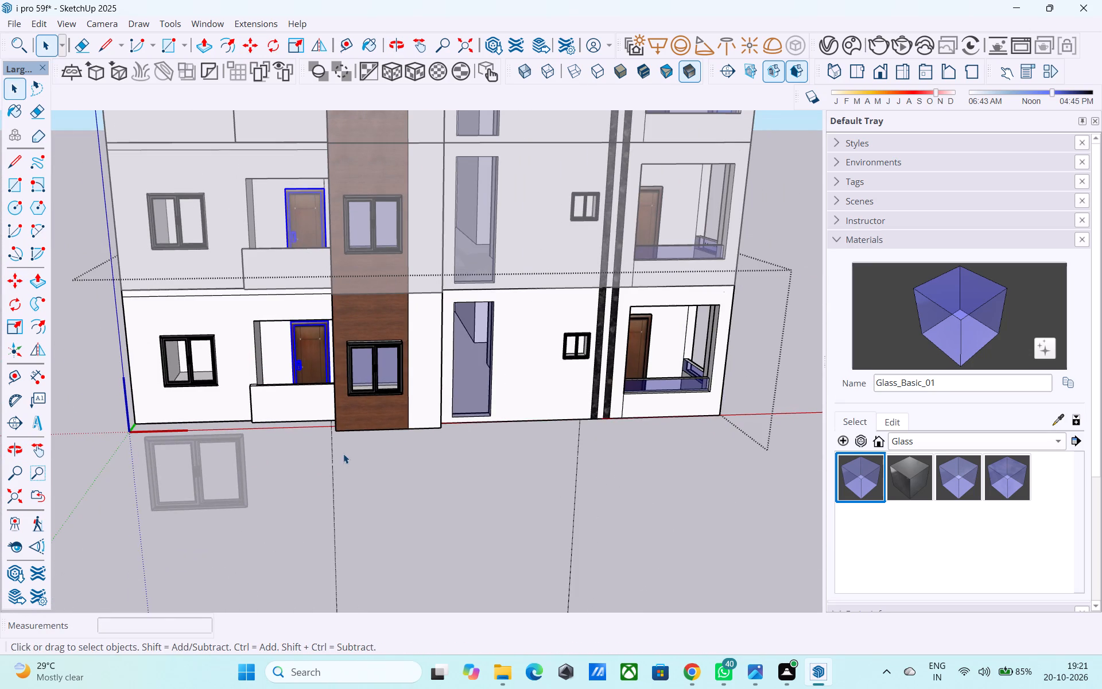
Save the model.
{"action": "scroll", "coordinate": [249, 402], "scroll_direction": "down", "scroll_amount": 3}
{"action": "middle_click_drag", "start_coordinate": [374, 393], "coordinate": [384, 375]}
{"action": "key", "text": "ctrl+s"}
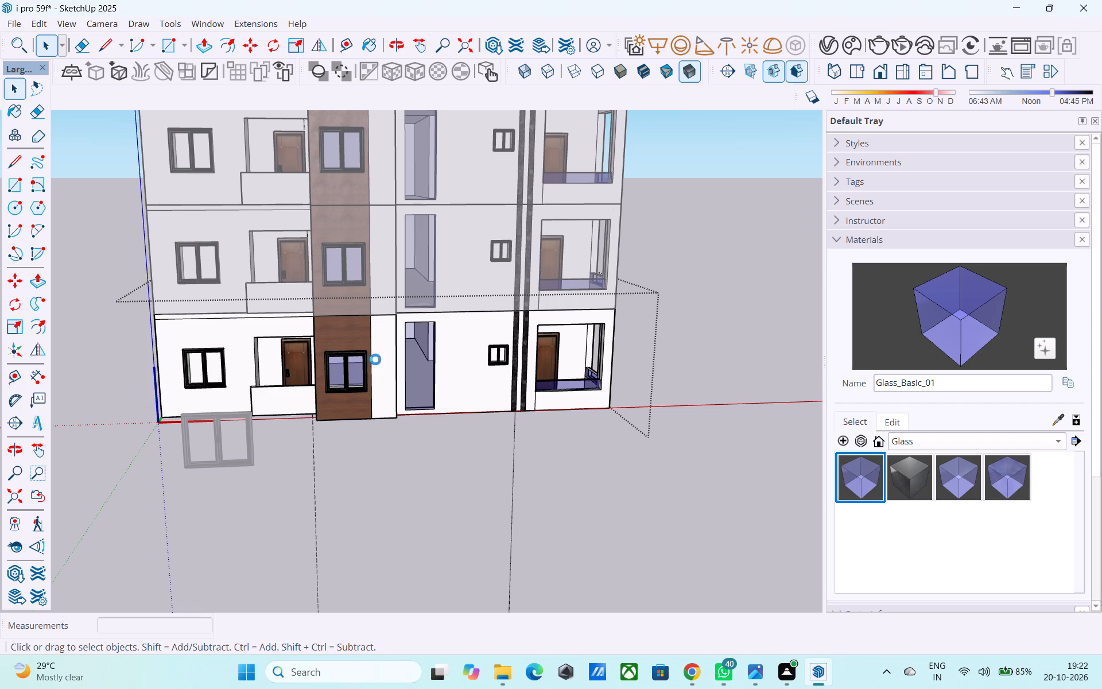
Draw a 6" vertical line down from the inner wall corner near the origin on the ground floor's underside.
{"action": "middle_click_drag", "start_coordinate": [425, 383], "coordinate": [247, 400], "text": "shift"}
{"action": "scroll", "coordinate": [246, 401], "scroll_direction": "down", "scroll_amount": 3}
{"action": "middle_click_drag", "start_coordinate": [253, 408], "coordinate": [229, 537], "text": "shift"}
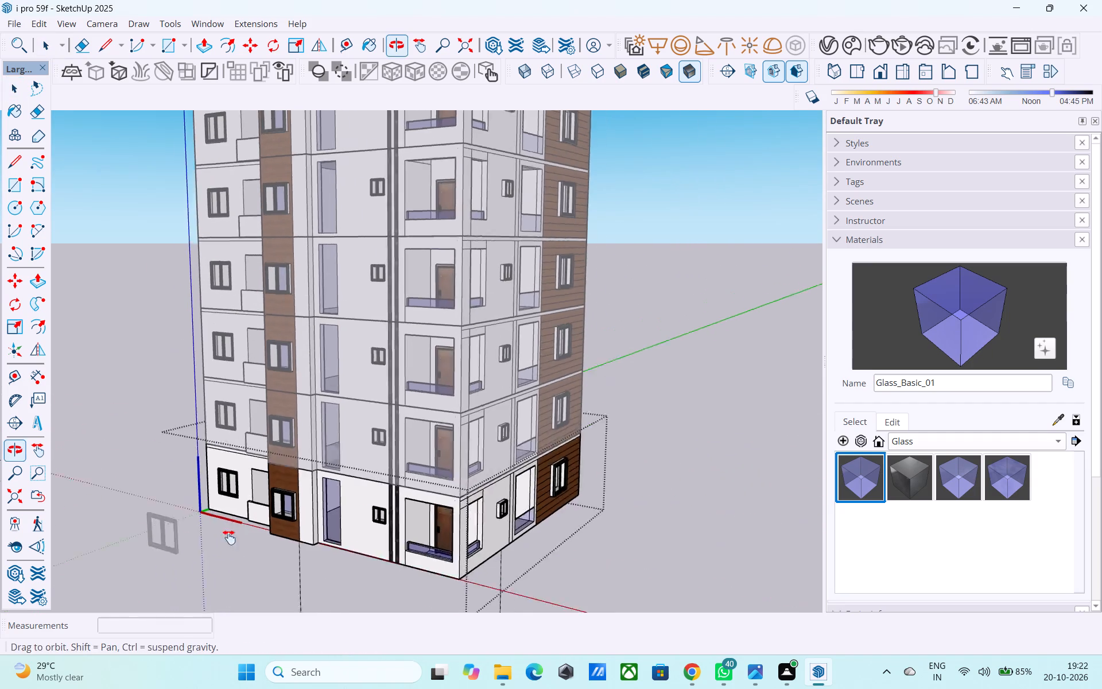
{"action": "middle_click_drag", "start_coordinate": [229, 537], "coordinate": [215, 551], "text": "shift"}
{"action": "middle_click_drag", "start_coordinate": [295, 486], "coordinate": [646, 440], "text": "shift"}
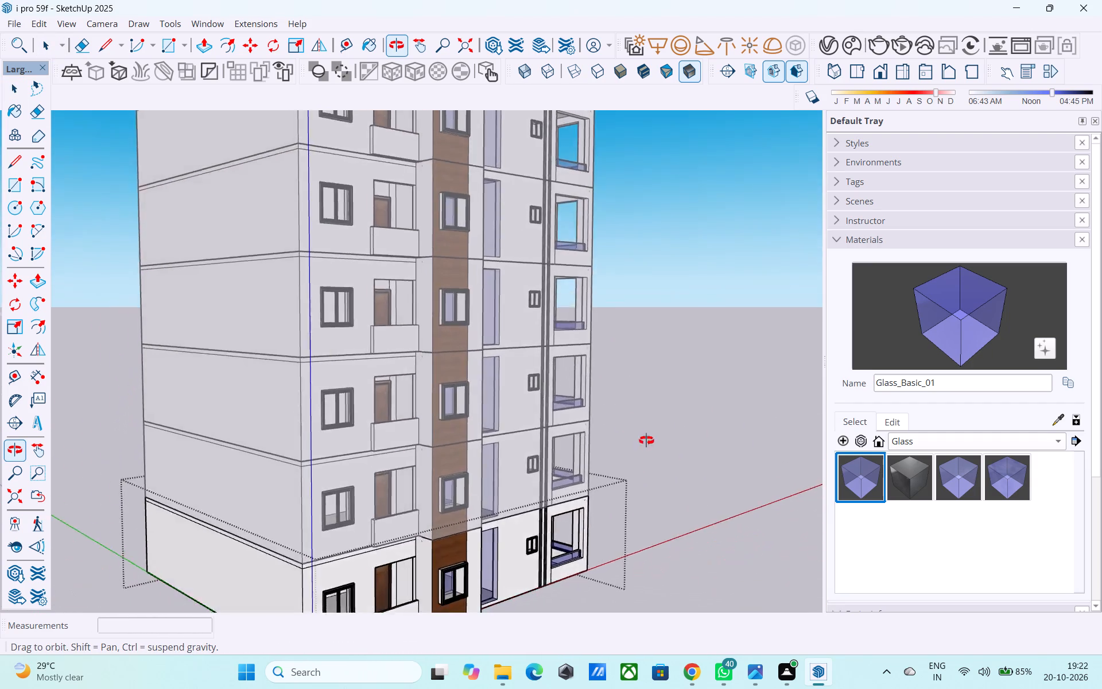
{"action": "middle_click_drag", "start_coordinate": [646, 440], "coordinate": [328, 256], "text": "shift"}
{"action": "middle_click_drag", "start_coordinate": [295, 450], "coordinate": [293, 353], "text": "shift"}
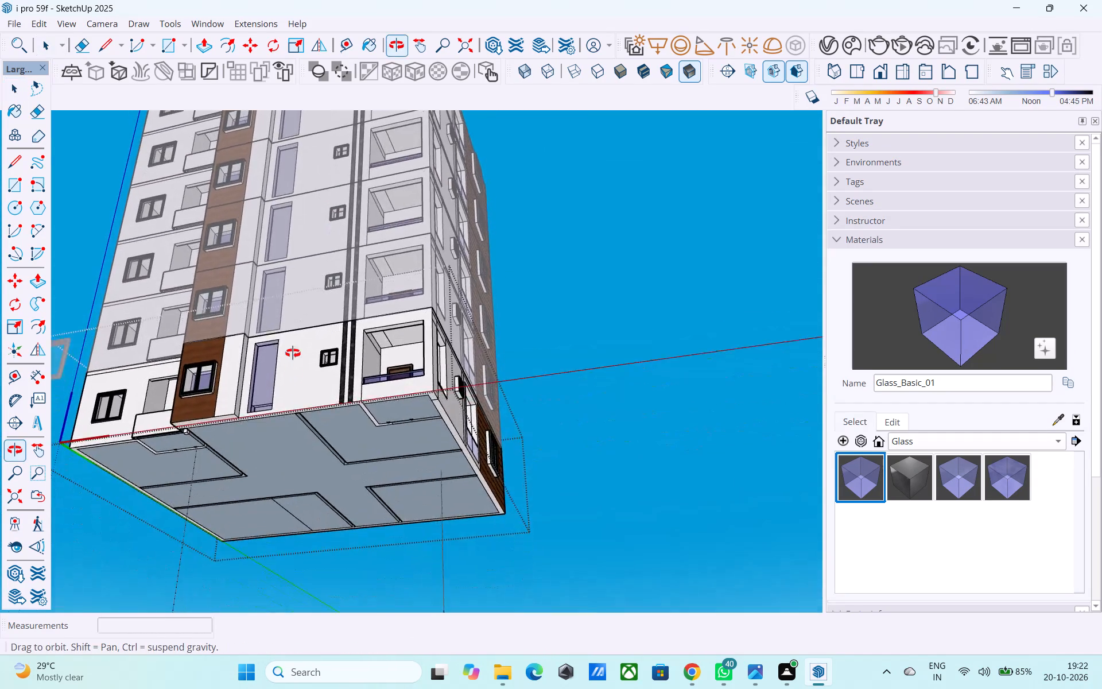
{"action": "middle_click_drag", "start_coordinate": [293, 353], "coordinate": [256, 339], "text": "shift"}
{"action": "scroll", "coordinate": [82, 494], "scroll_direction": "up", "scroll_amount": 3}
{"action": "middle_click_drag", "start_coordinate": [112, 477], "coordinate": [257, 442], "text": "shift"}
{"action": "scroll", "coordinate": [249, 430], "scroll_direction": "up", "scroll_amount": 5}
{"action": "key", "text": "l"}
{"action": "left_click", "coordinate": [222, 378]}
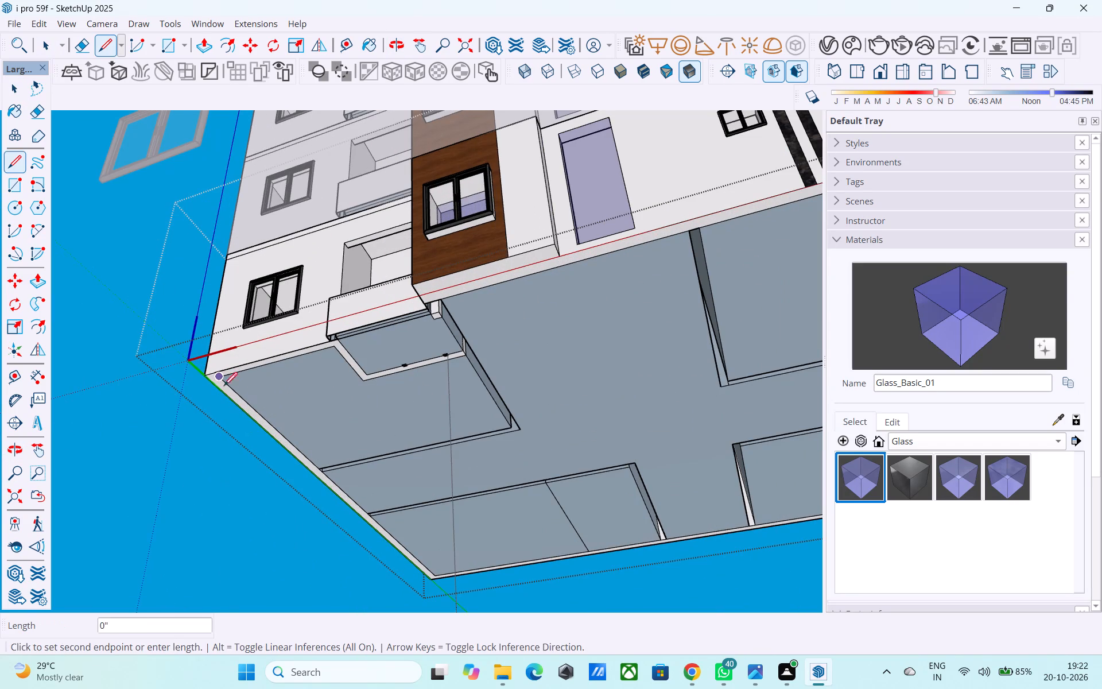
{"action": "key", "text": "Up"}
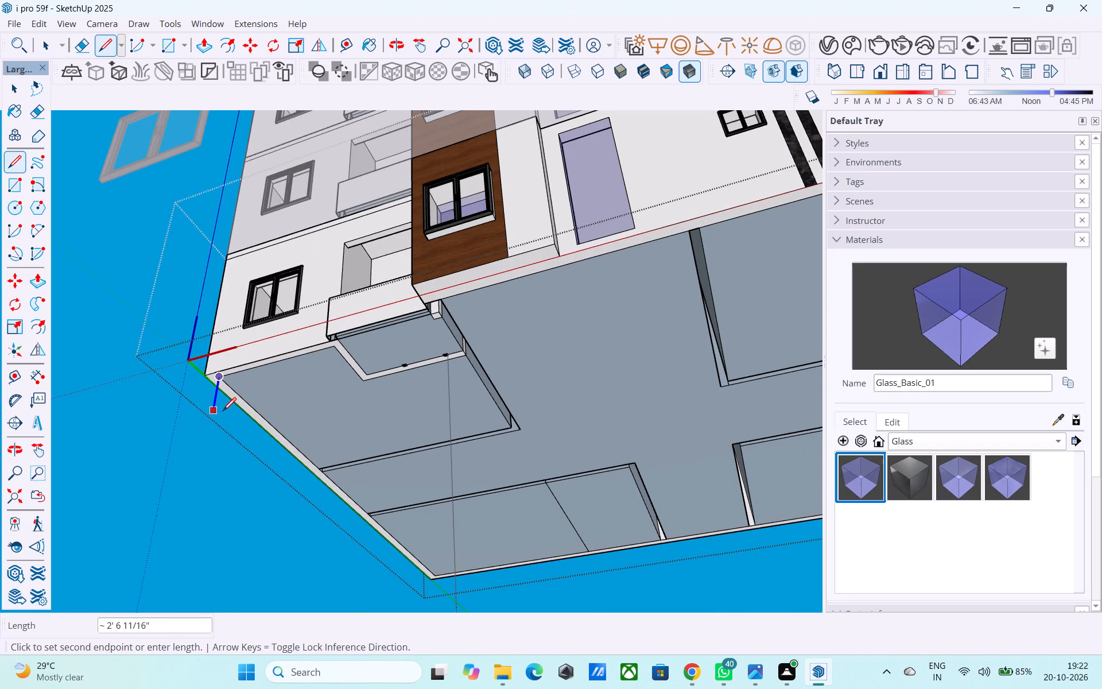
{"action": "type", "text": "6\""}
{"action": "key", "text": "Return"}
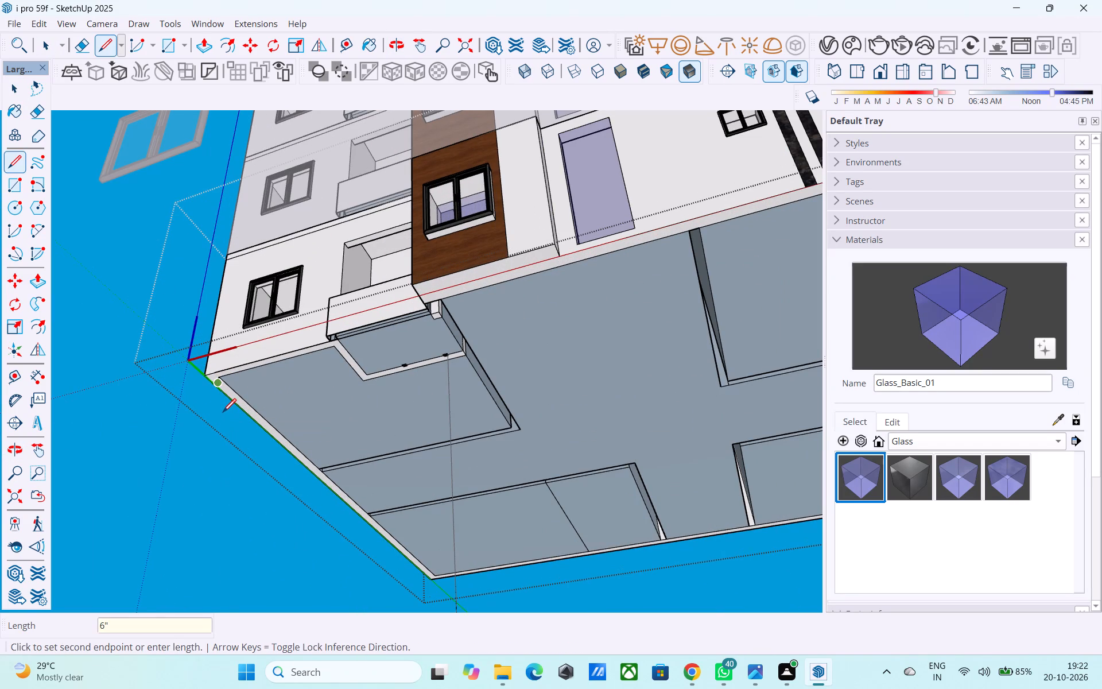
{"action": "scroll", "coordinate": [230, 419], "scroll_direction": "down", "scroll_amount": 6}
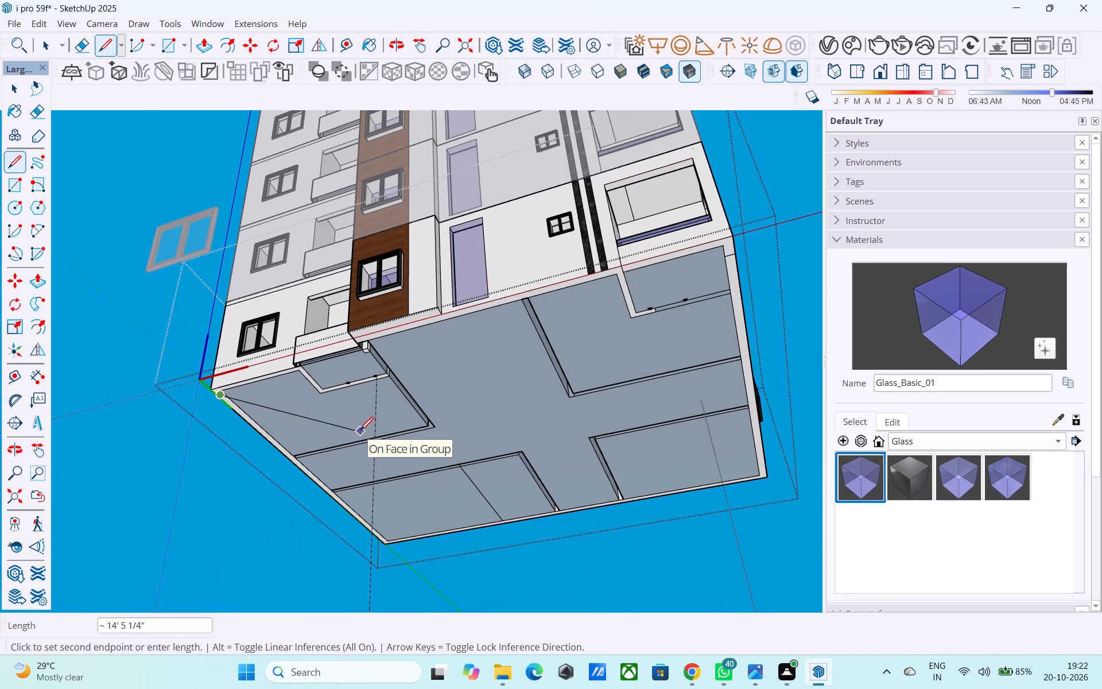
Draw a matching 6" vertical line down from the diagonally opposite inner wall corner on the underside.
{"action": "key", "text": "l"}
{"action": "middle_click_drag", "start_coordinate": [301, 417], "coordinate": [201, 401], "text": "shift"}
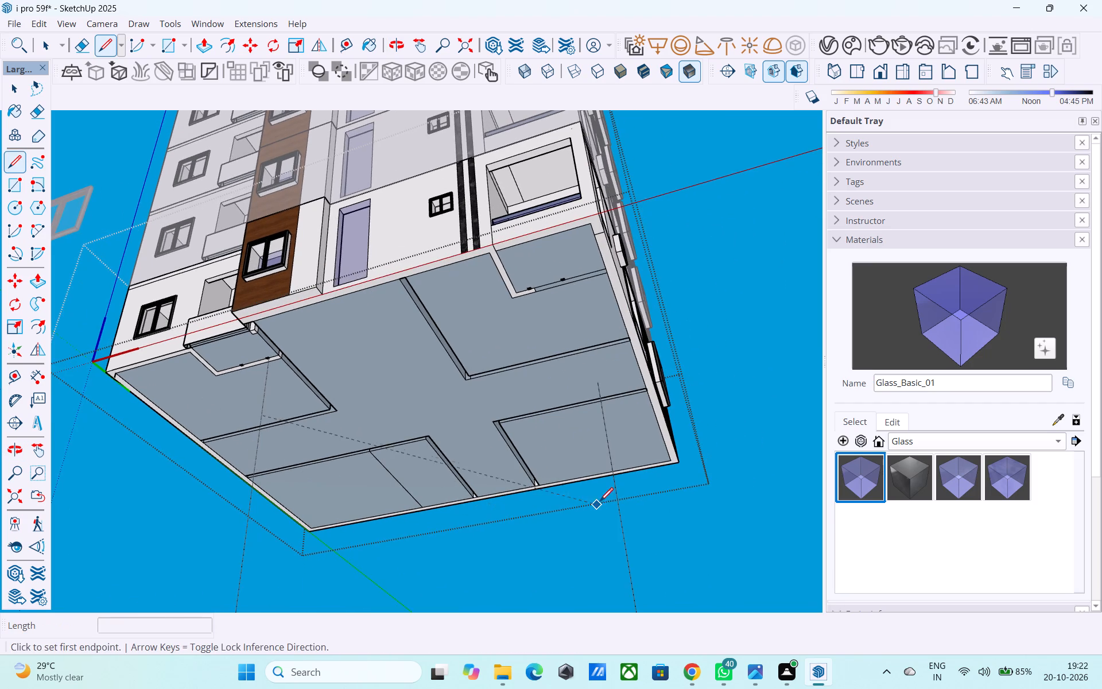
{"action": "scroll", "coordinate": [634, 477], "scroll_direction": "up", "scroll_amount": 10}
{"action": "left_click", "coordinate": [689, 453]}
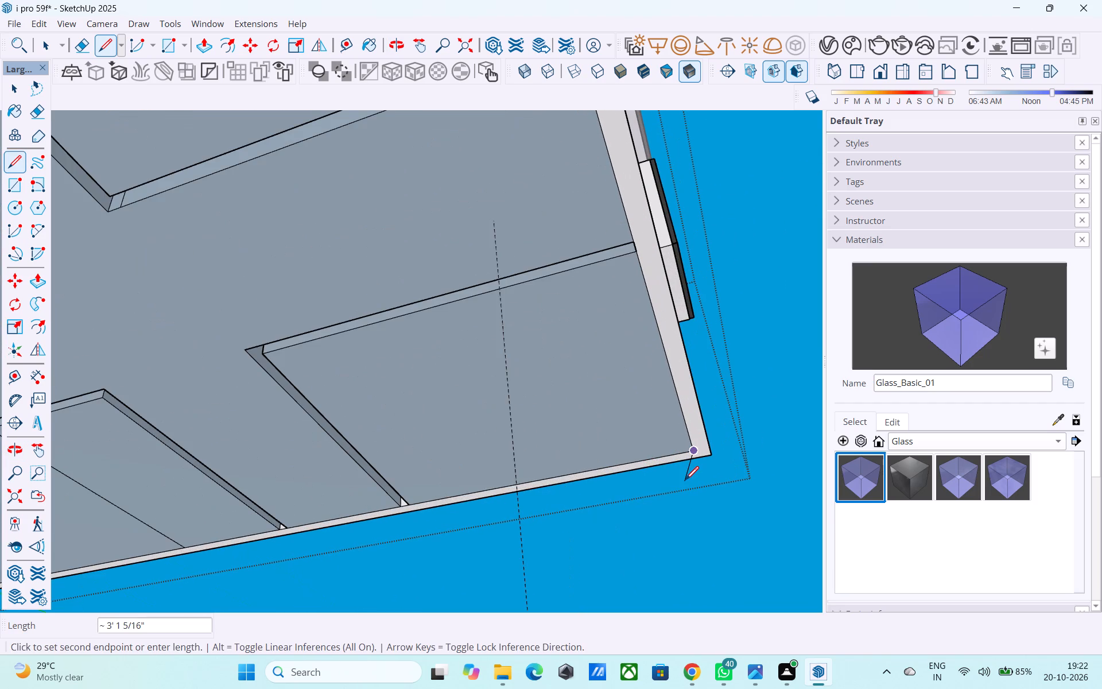
{"action": "key", "text": "Up"}
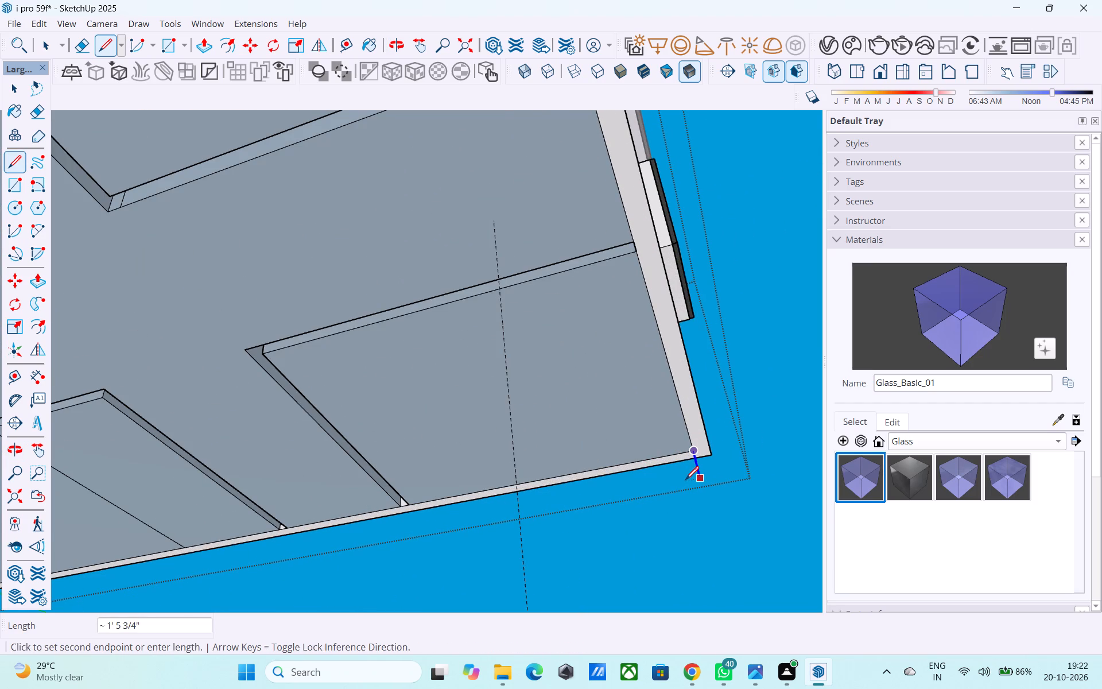
{"action": "key", "text": "6"}
{"action": "key", "text": "shift+quotedbl"}
{"action": "key", "text": "Return"}
Draw a rectangle about 36' 4" by 45' 3" between the lower ends of the two vertical lines.
{"action": "key", "text": "r"}
{"action": "scroll", "coordinate": [698, 471], "scroll_direction": "up", "scroll_amount": 4}
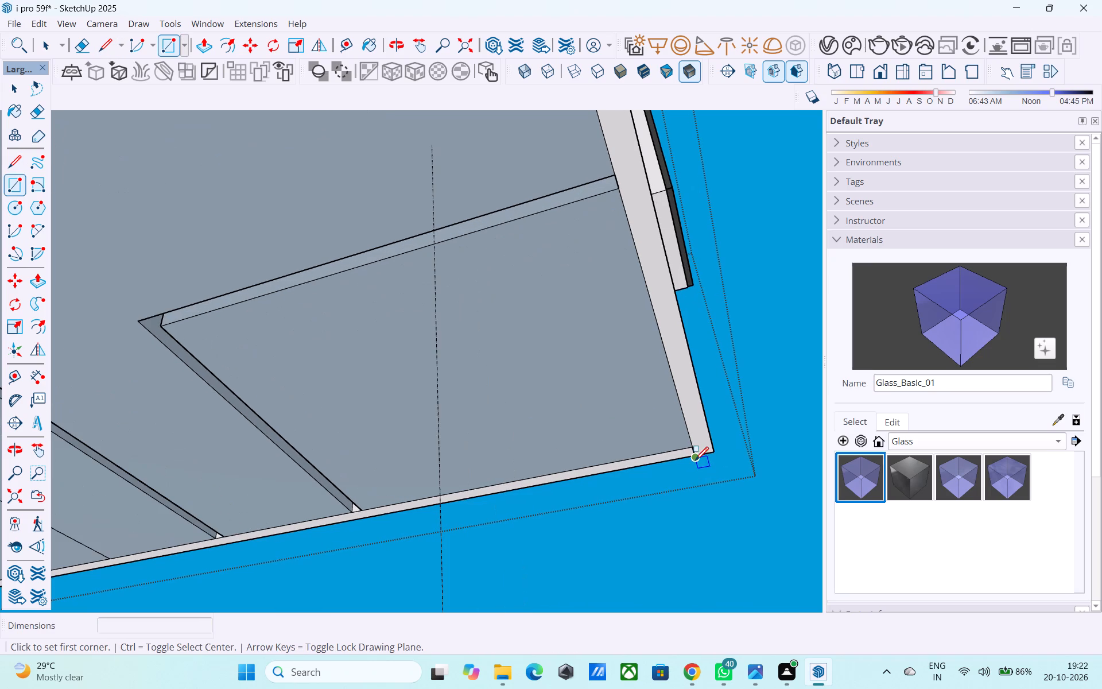
{"action": "left_click", "coordinate": [695, 459]}
{"action": "scroll", "coordinate": [699, 458], "scroll_direction": "down", "scroll_amount": 17}
{"action": "scroll", "coordinate": [193, 424], "scroll_direction": "up", "scroll_amount": 12}
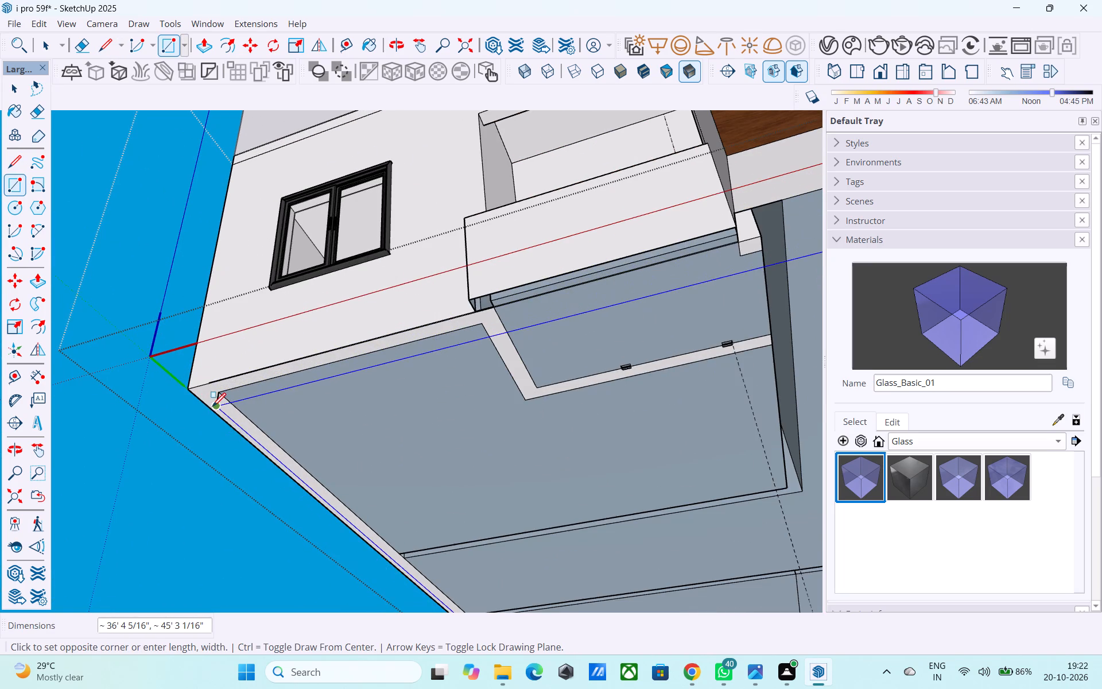
{"action": "left_click", "coordinate": [212, 407]}
{"action": "scroll", "coordinate": [234, 429], "scroll_direction": "down", "scroll_amount": 2}
{"action": "middle_click", "coordinate": [250, 447]}
{"action": "scroll", "coordinate": [226, 436], "scroll_direction": "down", "scroll_amount": 15}
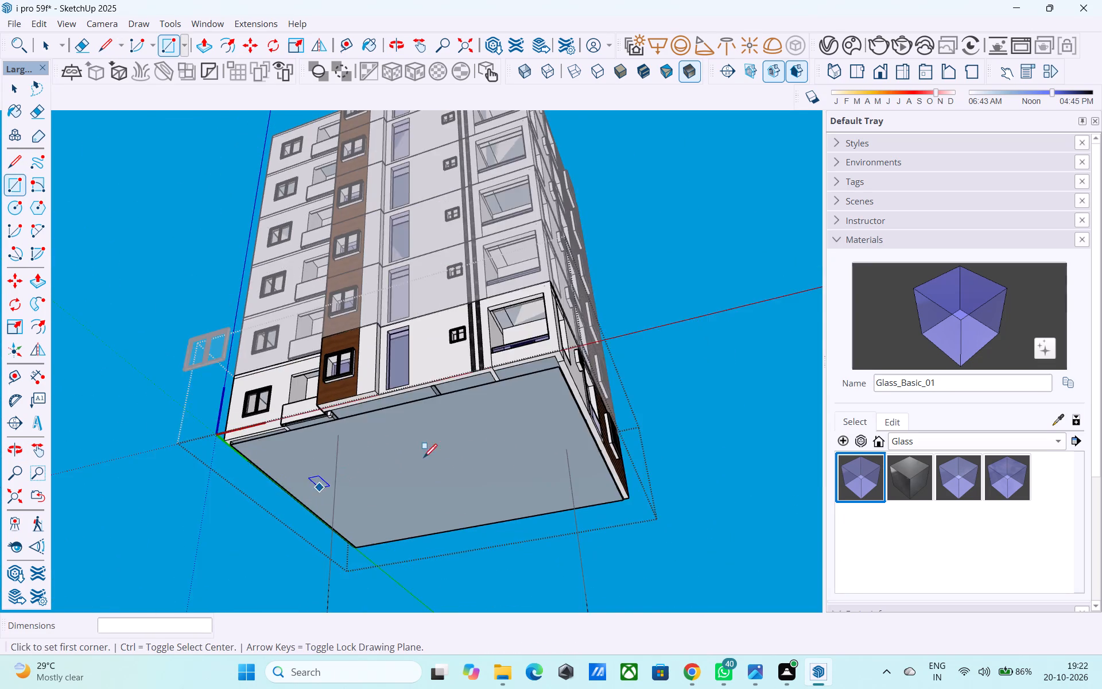
Draw a 6" vertical line from the base rectangle's corner up to the inner wall corner where the two blank walls meet.
{"action": "middle_click_drag", "start_coordinate": [467, 444], "coordinate": [449, 524]}
{"action": "scroll", "coordinate": [545, 468], "scroll_direction": "up", "scroll_amount": 7}
{"action": "key", "text": "l"}
{"action": "middle_click_drag", "start_coordinate": [553, 415], "coordinate": [552, 448]}
{"action": "scroll", "coordinate": [552, 448], "scroll_direction": "up", "scroll_amount": 16}
{"action": "middle_click_drag", "start_coordinate": [517, 467], "coordinate": [430, 449]}
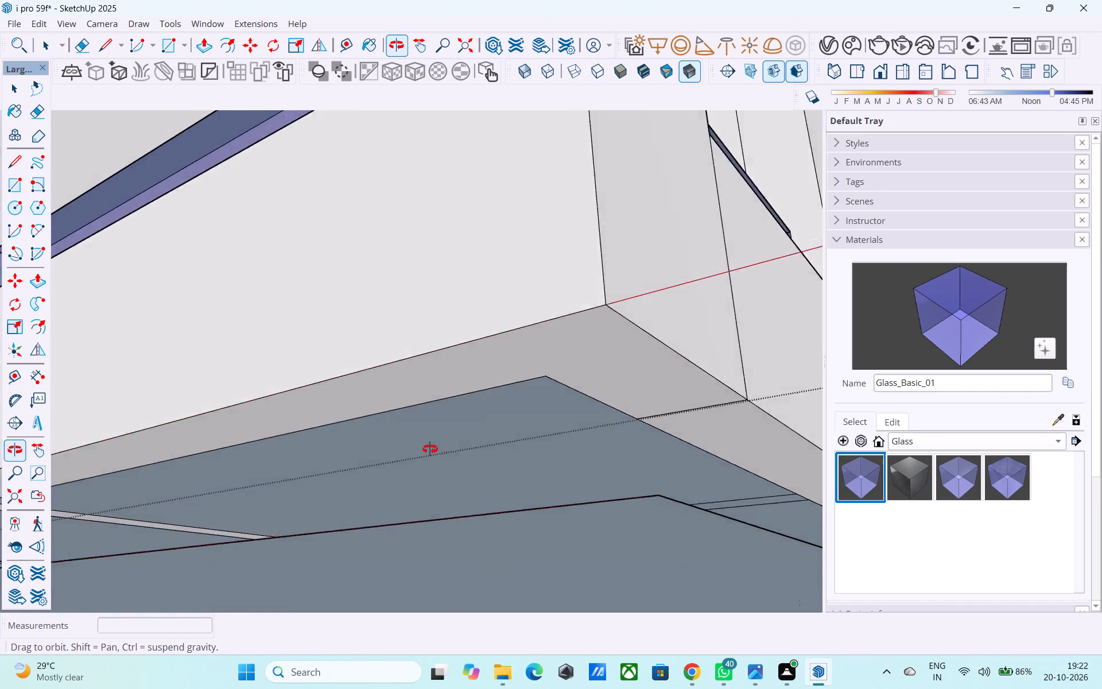
{"action": "middle_click_drag", "start_coordinate": [430, 449], "coordinate": [528, 450]}
{"action": "scroll", "coordinate": [551, 488], "scroll_direction": "down", "scroll_amount": 2}
{"action": "middle_click_drag", "start_coordinate": [528, 526], "coordinate": [489, 640]}
{"action": "middle_click_drag", "start_coordinate": [550, 467], "coordinate": [535, 527]}
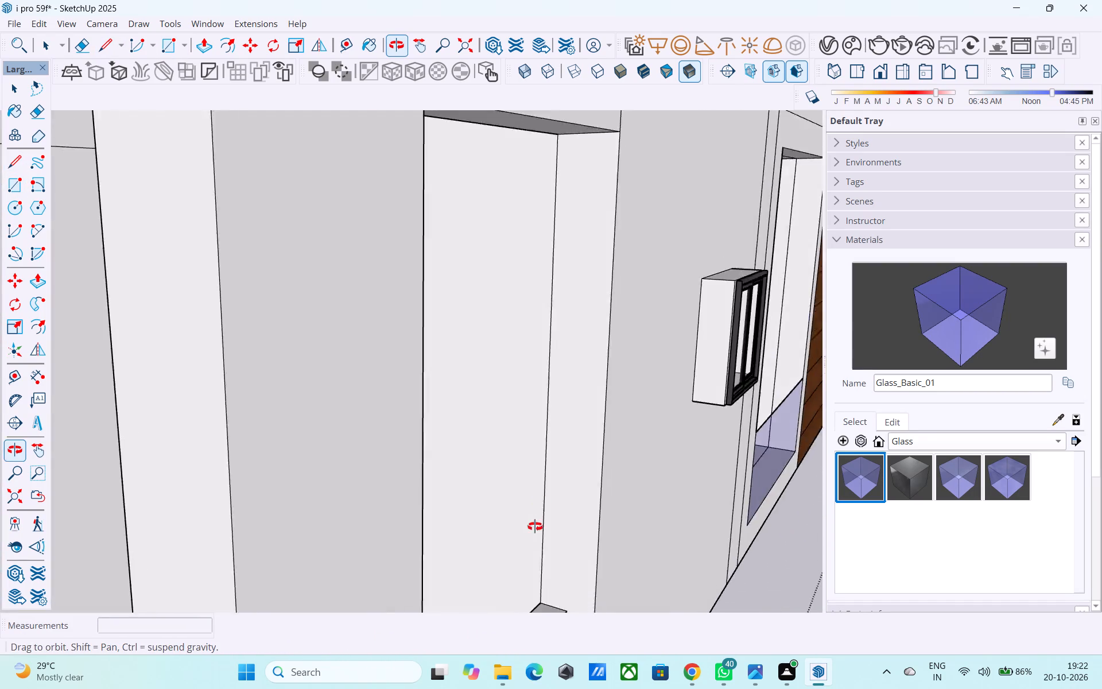
{"action": "middle_click_drag", "start_coordinate": [535, 527], "coordinate": [576, 415]}
{"action": "scroll", "coordinate": [576, 415], "scroll_direction": "down", "scroll_amount": 10}
{"action": "middle_click_drag", "start_coordinate": [553, 417], "coordinate": [263, 430]}
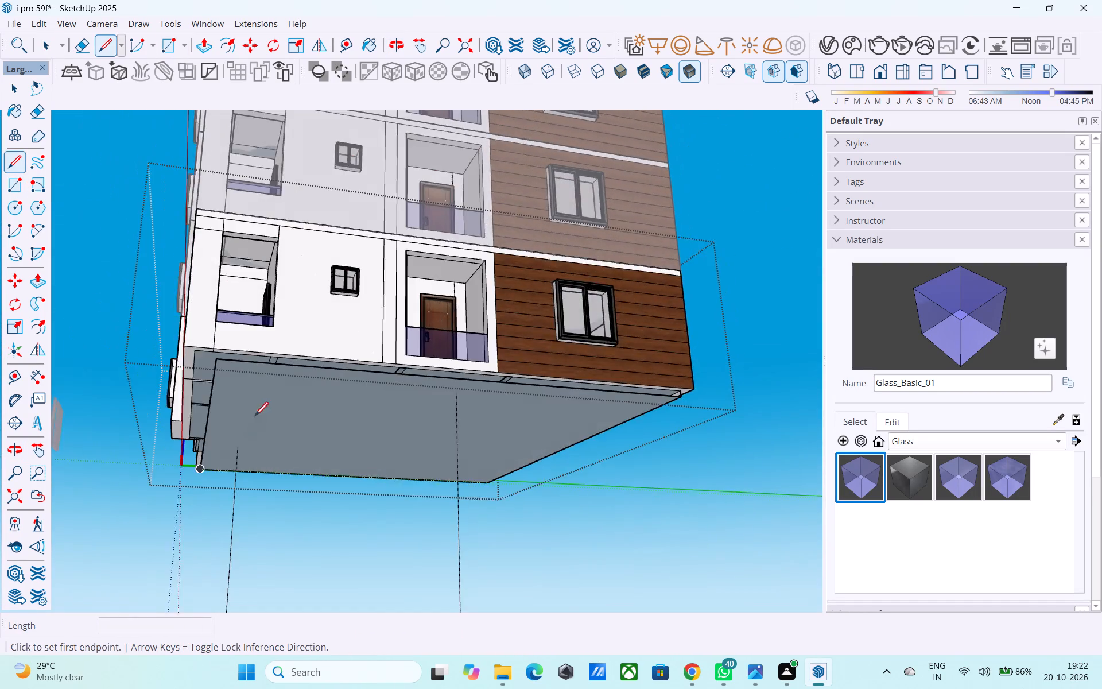
{"action": "scroll", "coordinate": [228, 373], "scroll_direction": "up", "scroll_amount": 15}
{"action": "scroll", "coordinate": [220, 321], "scroll_direction": "down", "scroll_amount": 5}
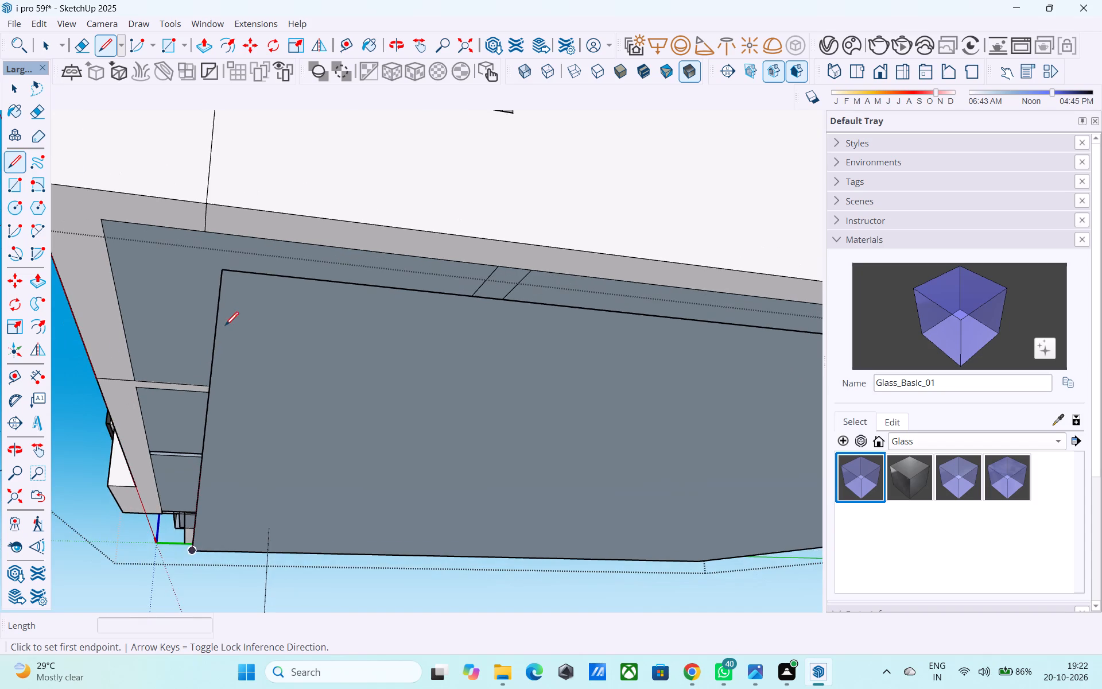
{"action": "scroll", "coordinate": [225, 327], "scroll_direction": "down", "scroll_amount": 3}
{"action": "middle_click_drag", "start_coordinate": [228, 357], "coordinate": [283, 363], "text": "shift"}
{"action": "scroll", "coordinate": [288, 347], "scroll_direction": "down", "scroll_amount": 8}
{"action": "middle_click_drag", "start_coordinate": [296, 362], "coordinate": [313, 387], "text": "shift"}
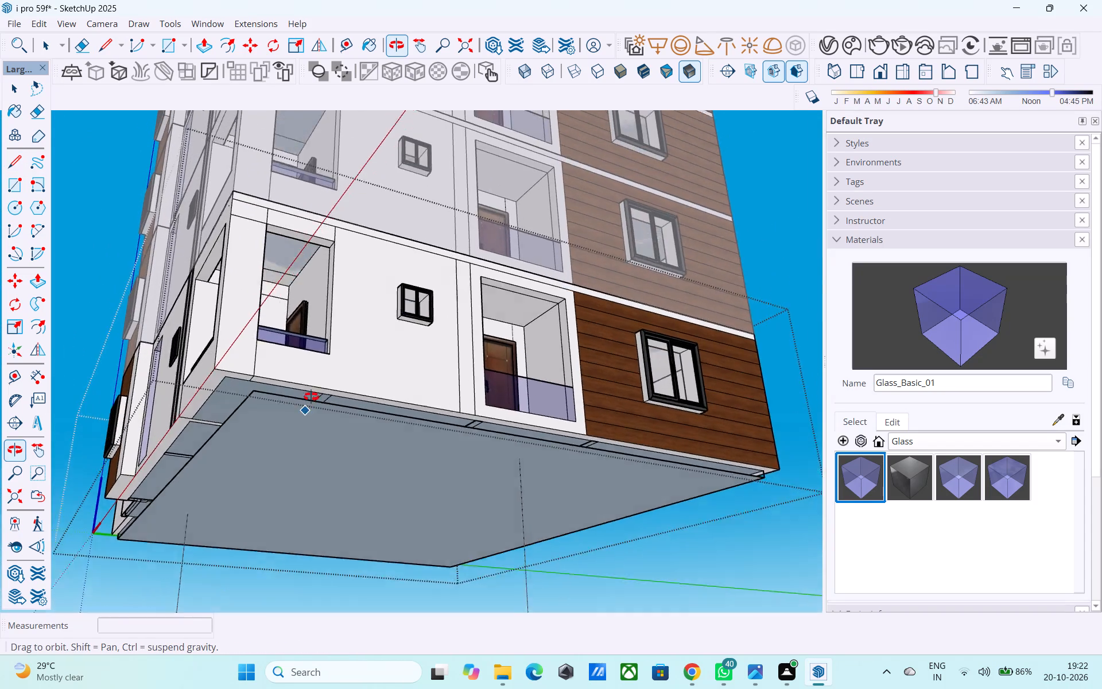
{"action": "middle_click_drag", "start_coordinate": [313, 387], "coordinate": [579, 276], "text": "shift"}
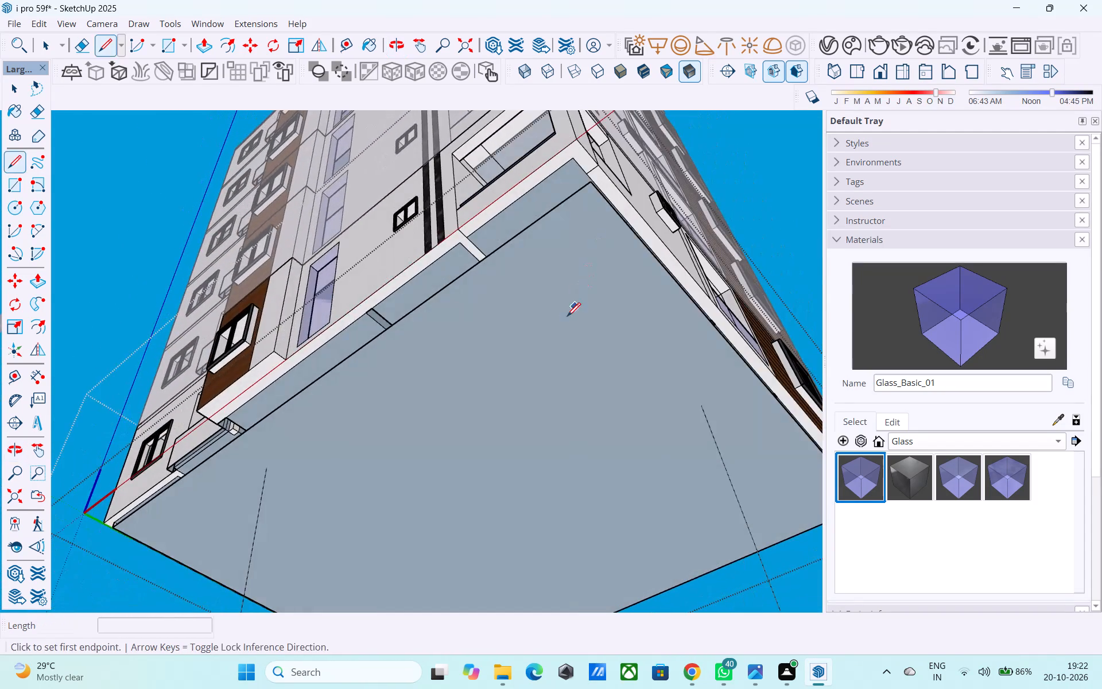
{"action": "scroll", "coordinate": [567, 318], "scroll_direction": "down", "scroll_amount": 7}
{"action": "middle_click_drag", "start_coordinate": [573, 357], "coordinate": [156, 417]}
{"action": "middle_click_drag", "start_coordinate": [426, 363], "coordinate": [111, 391]}
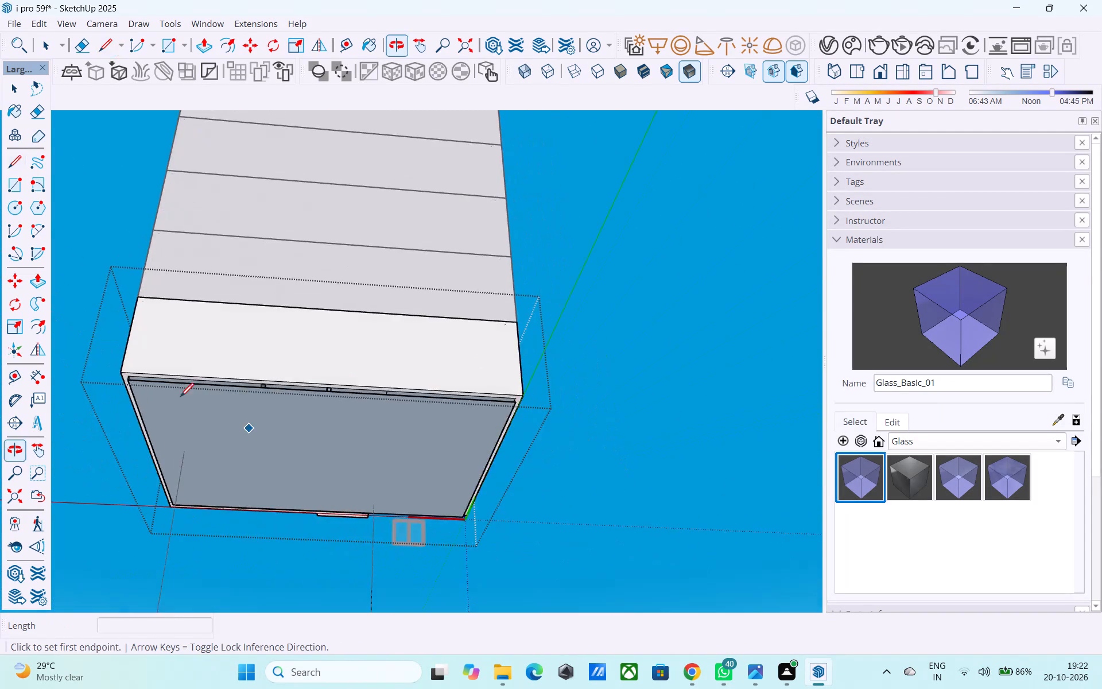
{"action": "scroll", "coordinate": [500, 360], "scroll_direction": "up", "scroll_amount": 17}
{"action": "left_click", "coordinate": [496, 383]}
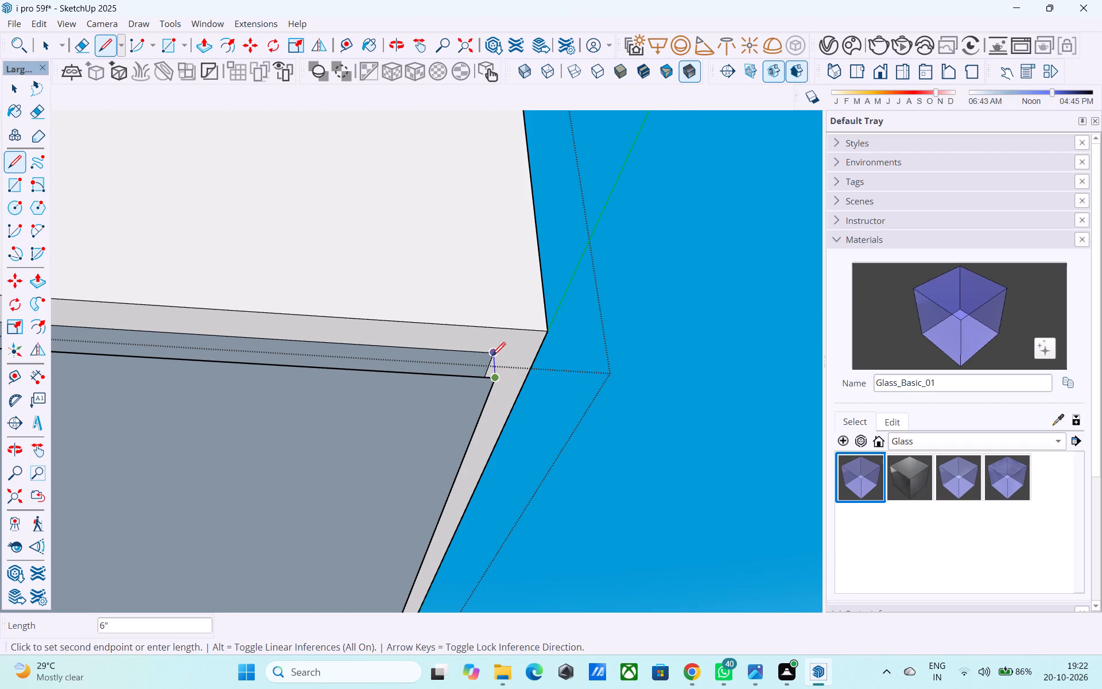
{"action": "left_click", "coordinate": [492, 357]}
Draw a 6" vertical line from the base rectangle's corner below the corner balcony up to the ground floor's underside.
{"action": "scroll", "coordinate": [496, 354], "scroll_direction": "down", "scroll_amount": 5}
{"action": "middle_click_drag", "start_coordinate": [498, 357], "coordinate": [325, 458]}
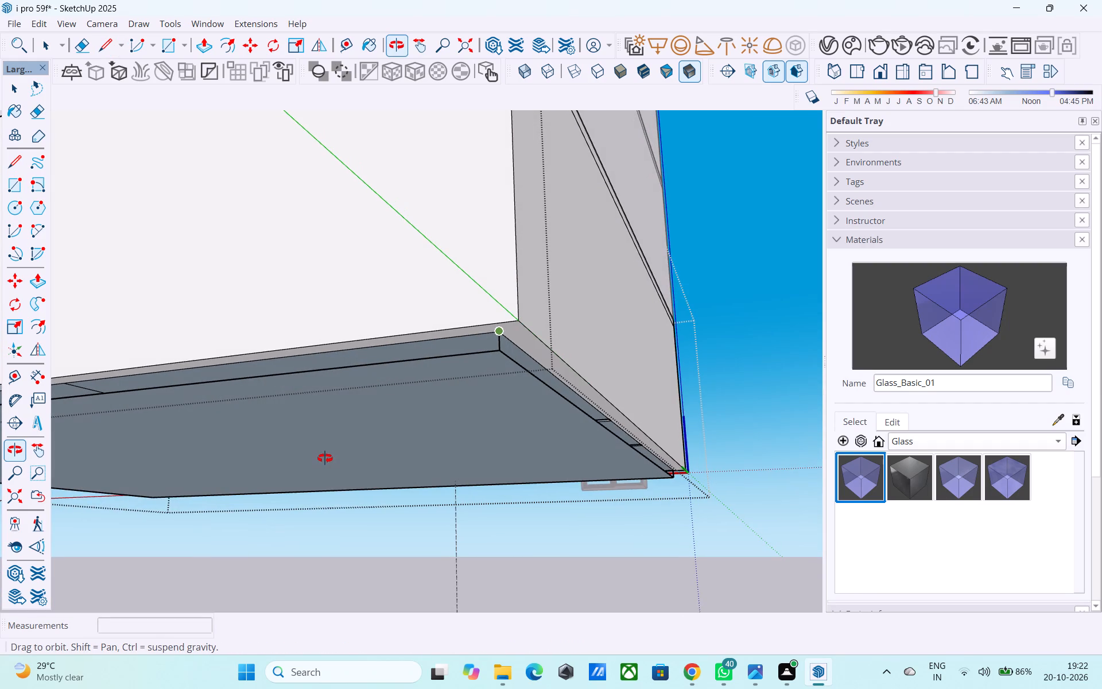
{"action": "middle_click_drag", "start_coordinate": [325, 458], "coordinate": [567, 411]}
{"action": "scroll", "coordinate": [595, 396], "scroll_direction": "down", "scroll_amount": 6}
{"action": "middle_click_drag", "start_coordinate": [409, 392], "coordinate": [644, 408]}
{"action": "scroll", "coordinate": [647, 407], "scroll_direction": "down", "scroll_amount": 5}
{"action": "middle_click_drag", "start_coordinate": [598, 376], "coordinate": [592, 419]}
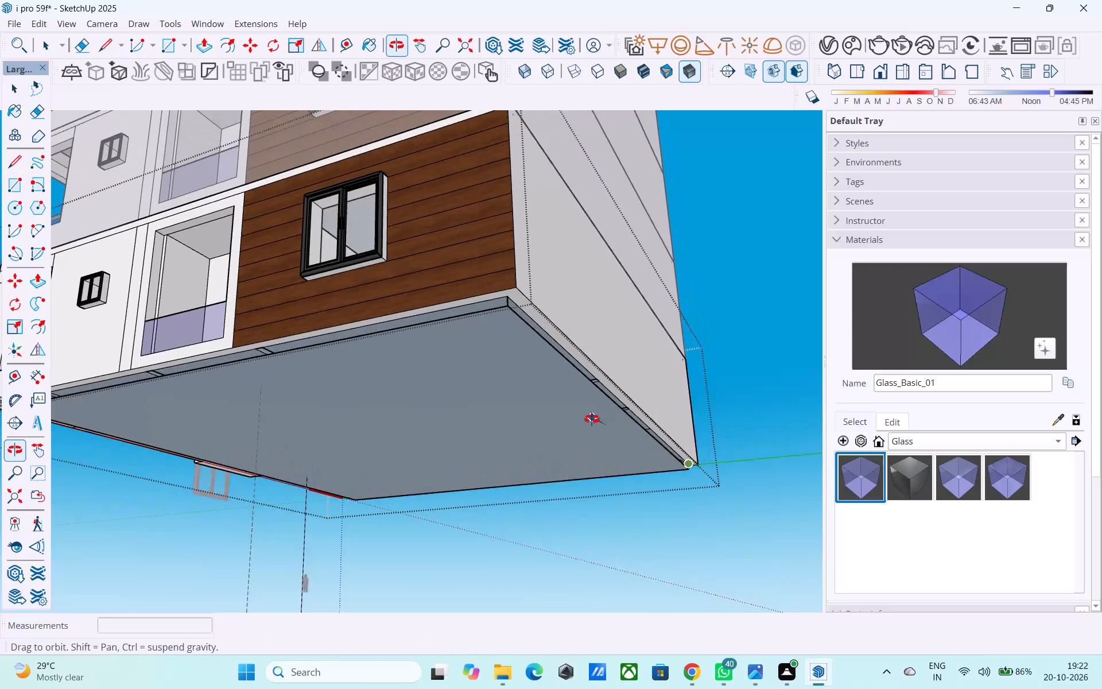
{"action": "middle_click_drag", "start_coordinate": [592, 419], "coordinate": [785, 425]}
{"action": "scroll", "coordinate": [373, 387], "scroll_direction": "up", "scroll_amount": 12}
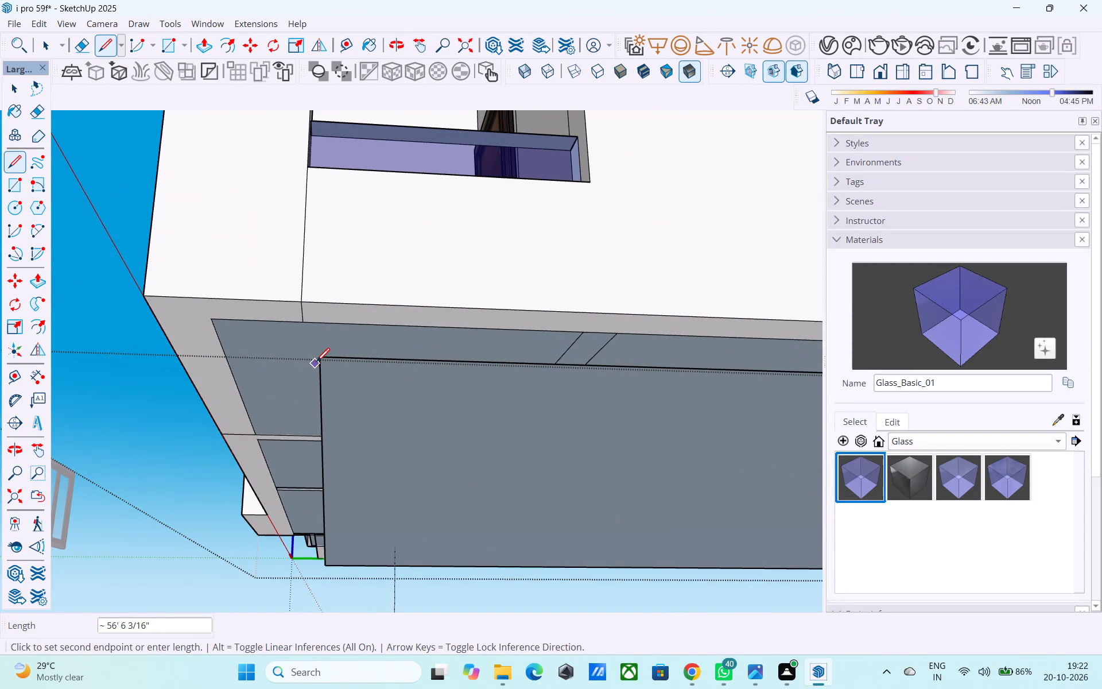
{"action": "key", "text": "l"}
{"action": "left_click", "coordinate": [320, 358]}
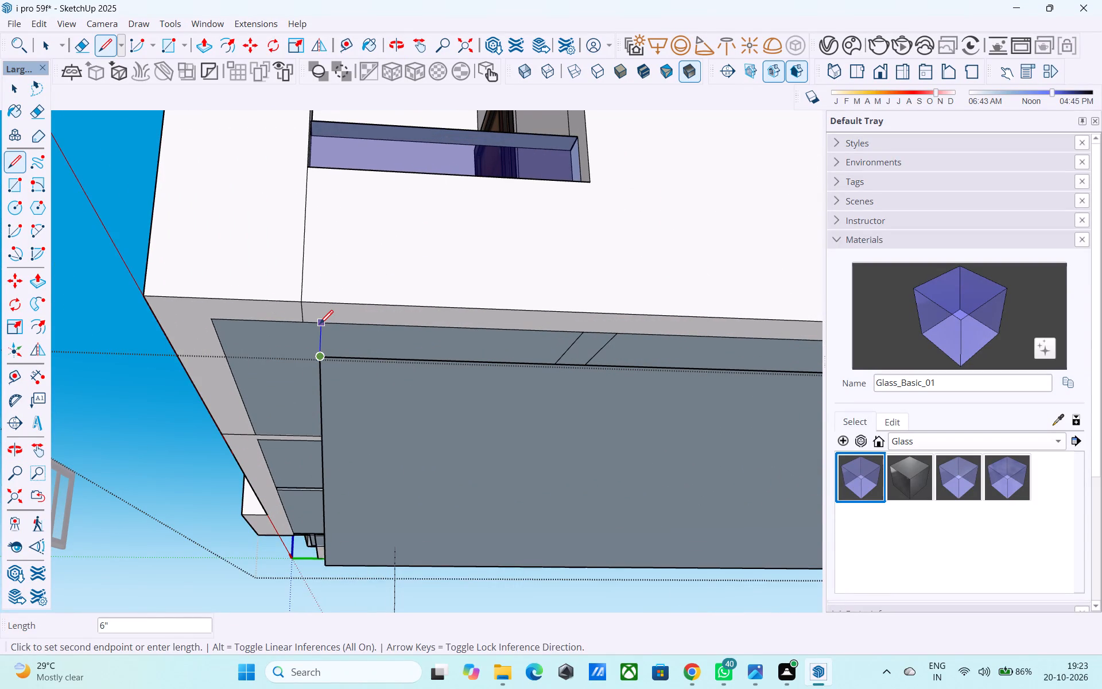
{"action": "left_click", "coordinate": [320, 325]}
Draw the base's upper edge below the black-striped facade, from the corner-balcony vertical to the vertical near the origin.
{"action": "middle_click_drag", "start_coordinate": [326, 327], "coordinate": [425, 367]}
{"action": "scroll", "coordinate": [414, 367], "scroll_direction": "down", "scroll_amount": 3}
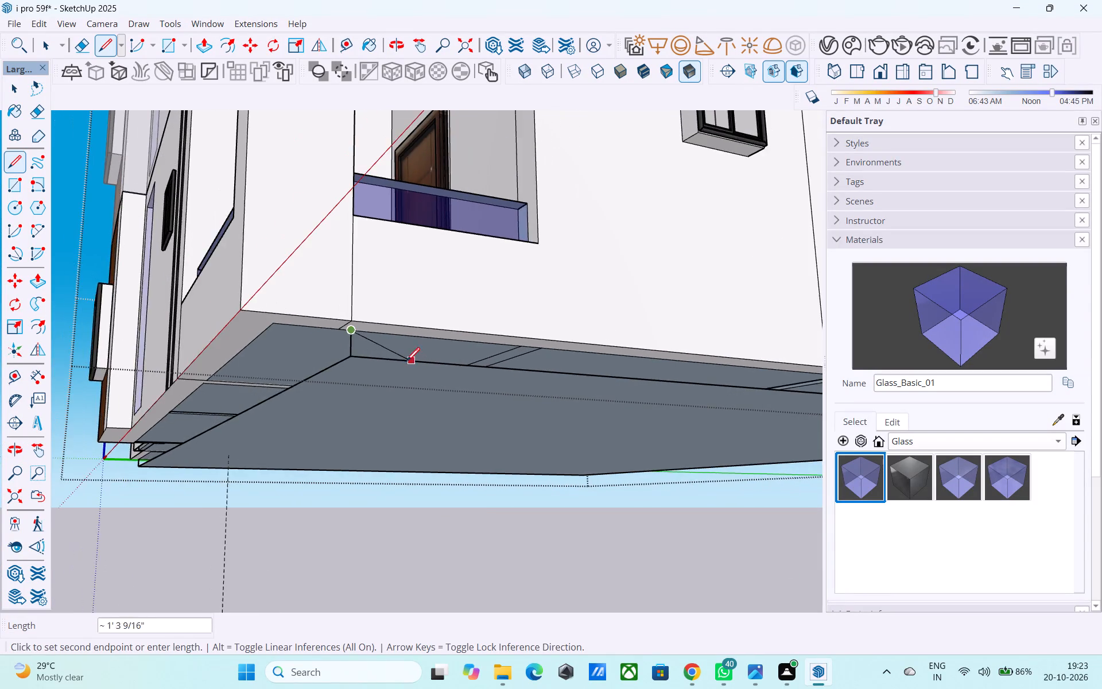
{"action": "middle_click_drag", "start_coordinate": [405, 361], "coordinate": [547, 327]}
{"action": "scroll", "coordinate": [333, 351], "scroll_direction": "down", "scroll_amount": 3}
{"action": "middle_click_drag", "start_coordinate": [284, 352], "coordinate": [848, 256], "text": "shift"}
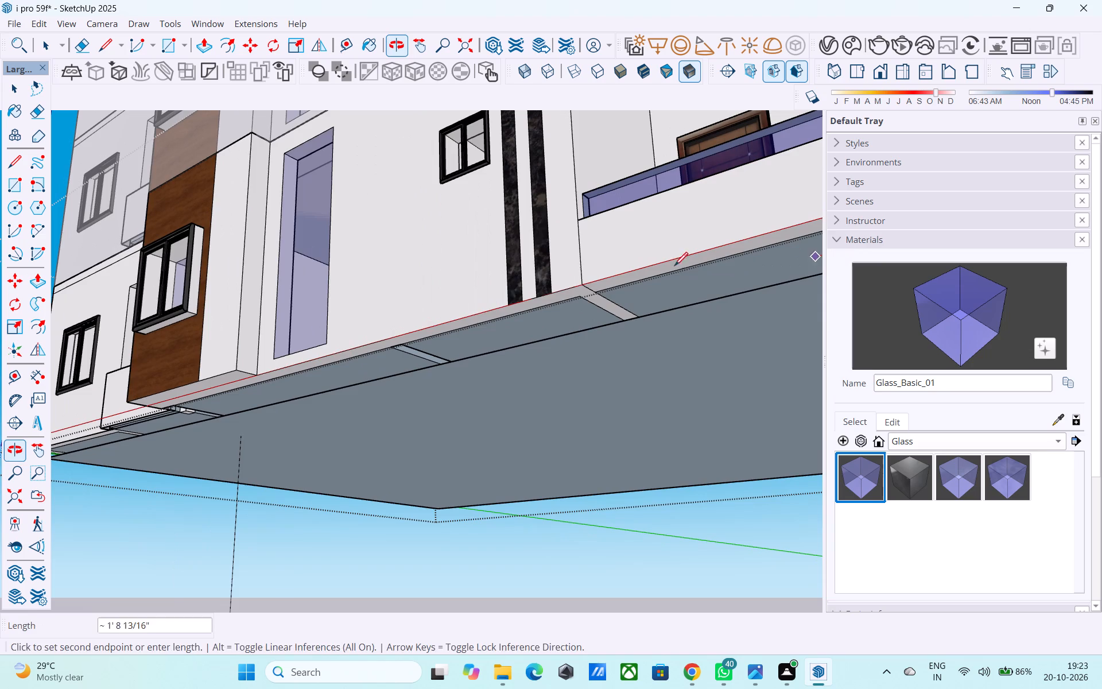
{"action": "middle_click_drag", "start_coordinate": [232, 373], "coordinate": [552, 392]}
{"action": "scroll", "coordinate": [376, 444], "scroll_direction": "up", "scroll_amount": 15}
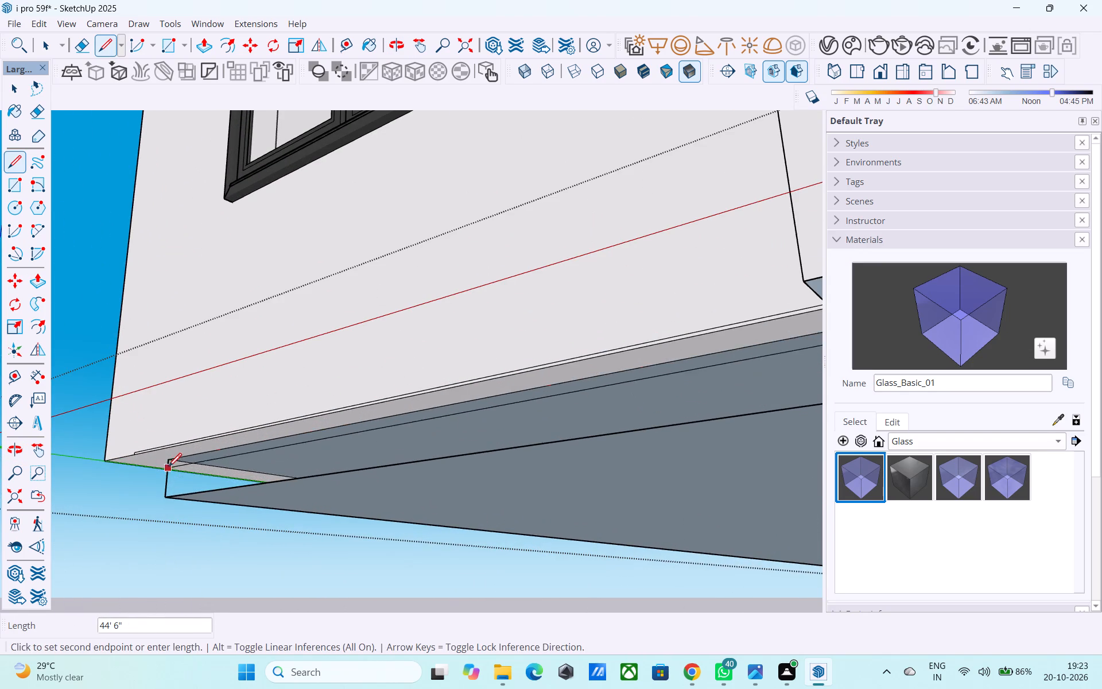
{"action": "left_click", "coordinate": [169, 463]}
Draw the base's upper edge below the balcony and wood-clad side, joining the tops of its two corner verticals.
{"action": "scroll", "coordinate": [168, 460], "scroll_direction": "down", "scroll_amount": 12}
{"action": "middle_click_drag", "start_coordinate": [271, 450], "coordinate": [234, 449]}
{"action": "scroll", "coordinate": [196, 441], "scroll_direction": "down", "scroll_amount": 8}
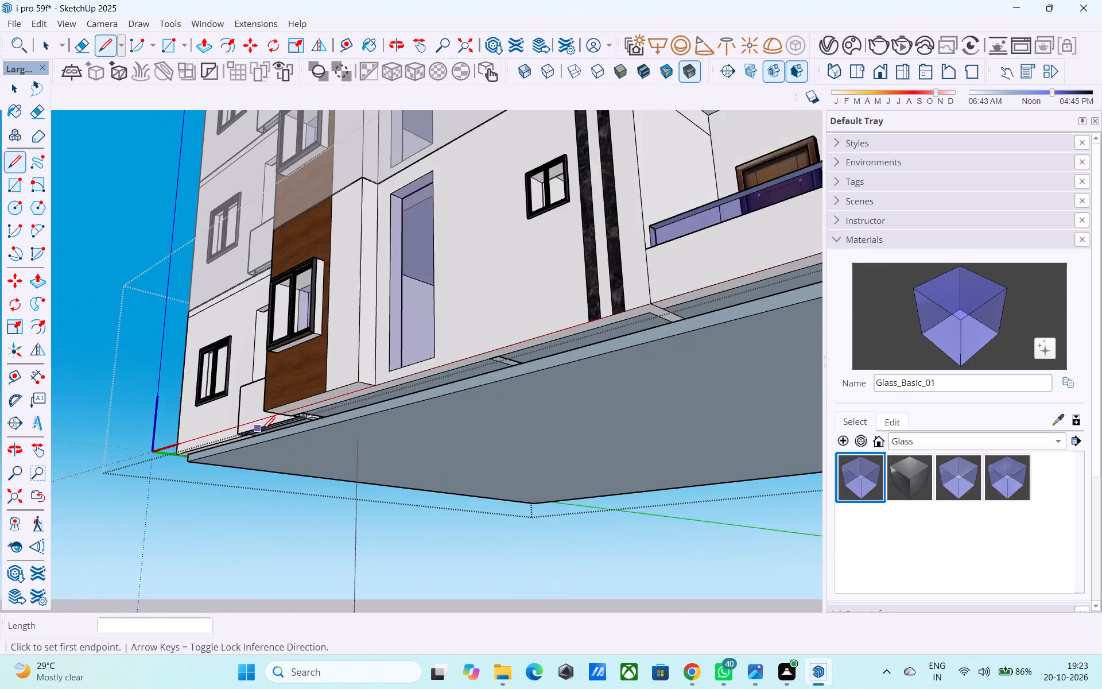
{"action": "scroll", "coordinate": [262, 431], "scroll_direction": "down", "scroll_amount": 6}
{"action": "middle_click_drag", "start_coordinate": [311, 432], "coordinate": [108, 463]}
{"action": "scroll", "coordinate": [224, 453], "scroll_direction": "up", "scroll_amount": 10}
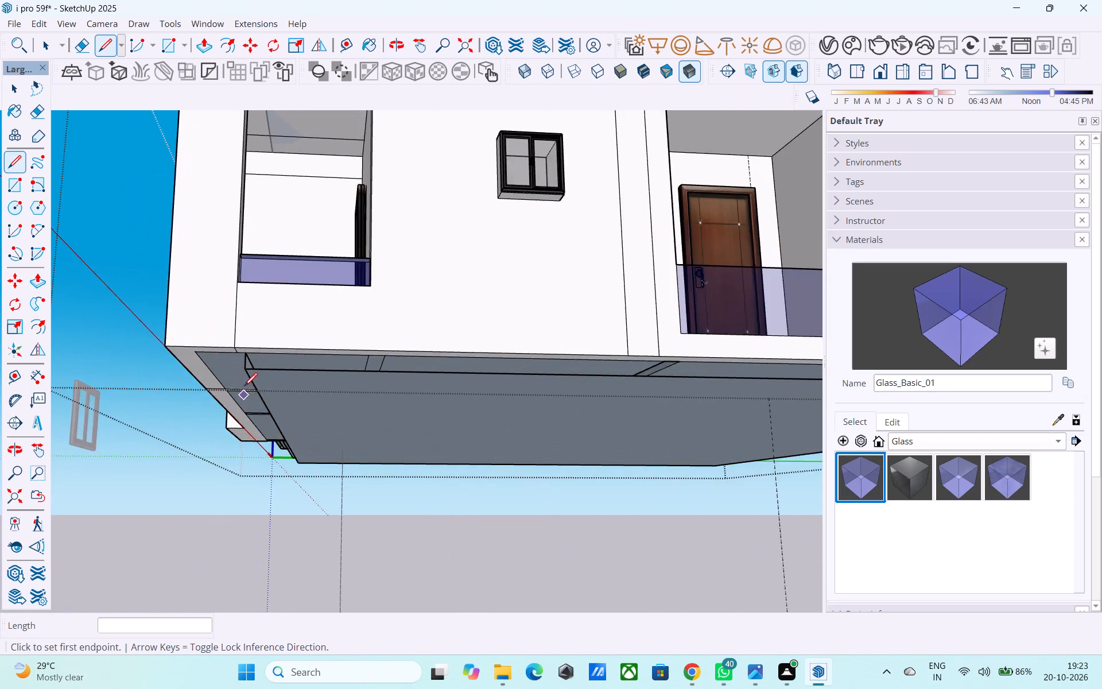
{"action": "scroll", "coordinate": [244, 388], "scroll_direction": "up", "scroll_amount": 6}
{"action": "left_click", "coordinate": [253, 290]}
{"action": "scroll", "coordinate": [191, 324], "scroll_direction": "down", "scroll_amount": 2}
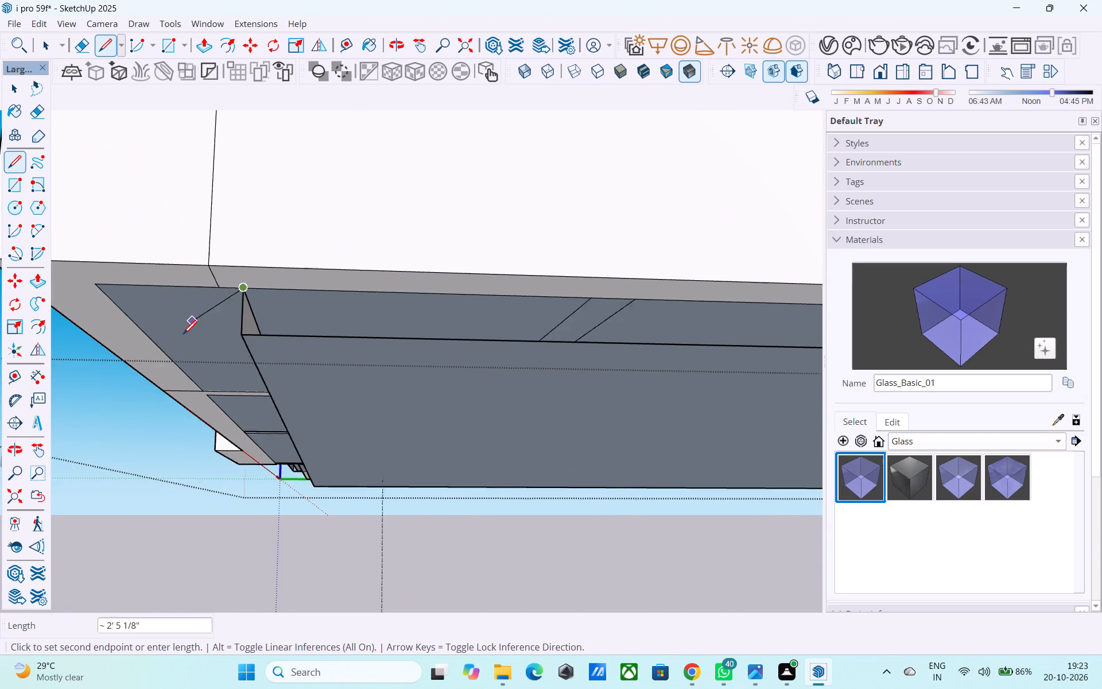
{"action": "scroll", "coordinate": [183, 335], "scroll_direction": "down", "scroll_amount": 15}
{"action": "middle_click_drag", "start_coordinate": [416, 371], "coordinate": [203, 380]}
{"action": "scroll", "coordinate": [429, 397], "scroll_direction": "up", "scroll_amount": 9}
{"action": "scroll", "coordinate": [684, 346], "scroll_direction": "up", "scroll_amount": 4}
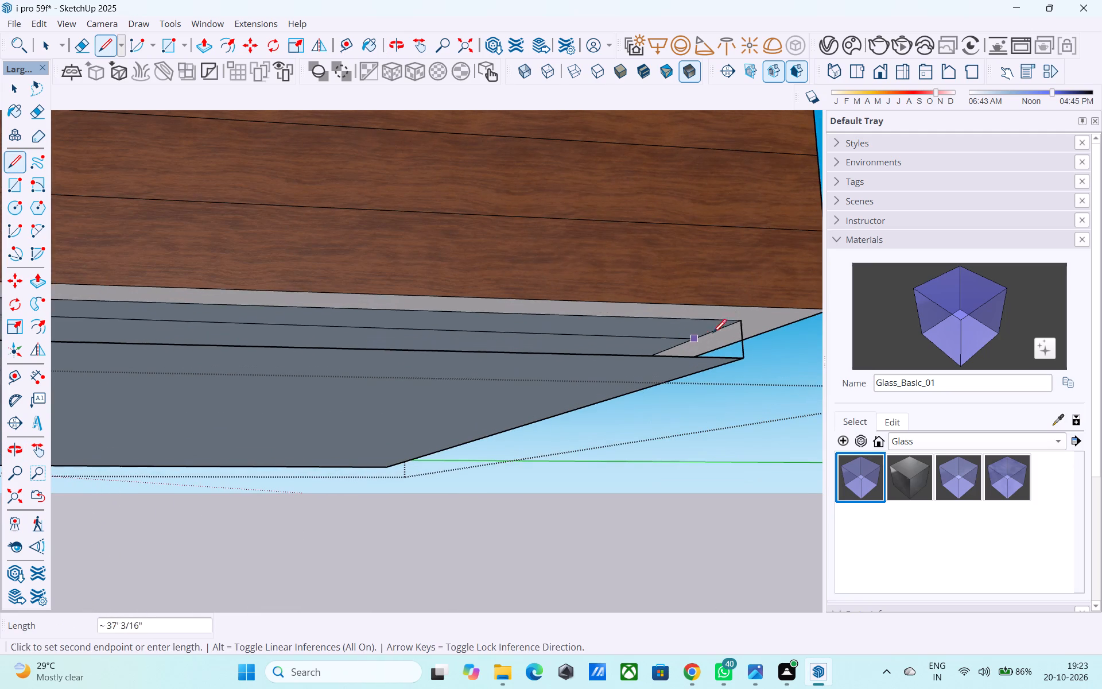
{"action": "left_click", "coordinate": [739, 320]}
Draw the base's upper edge below the blank wall adjoining the wood-clad side, joining the tops of its corner verticals.
{"action": "middle_click_drag", "start_coordinate": [733, 322], "coordinate": [362, 353]}
{"action": "scroll", "coordinate": [344, 351], "scroll_direction": "down", "scroll_amount": 5}
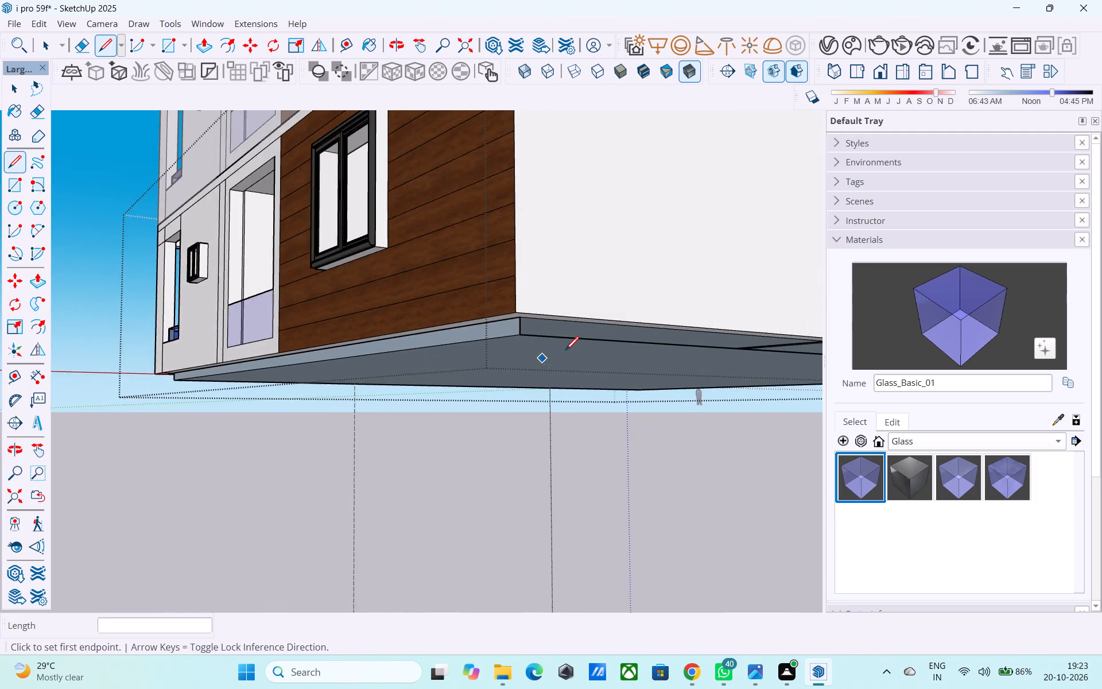
{"action": "middle_click_drag", "start_coordinate": [565, 350], "coordinate": [312, 343]}
{"action": "scroll", "coordinate": [306, 341], "scroll_direction": "up", "scroll_amount": 6}
{"action": "left_click", "coordinate": [192, 304]}
{"action": "scroll", "coordinate": [166, 314], "scroll_direction": "down", "scroll_amount": 3}
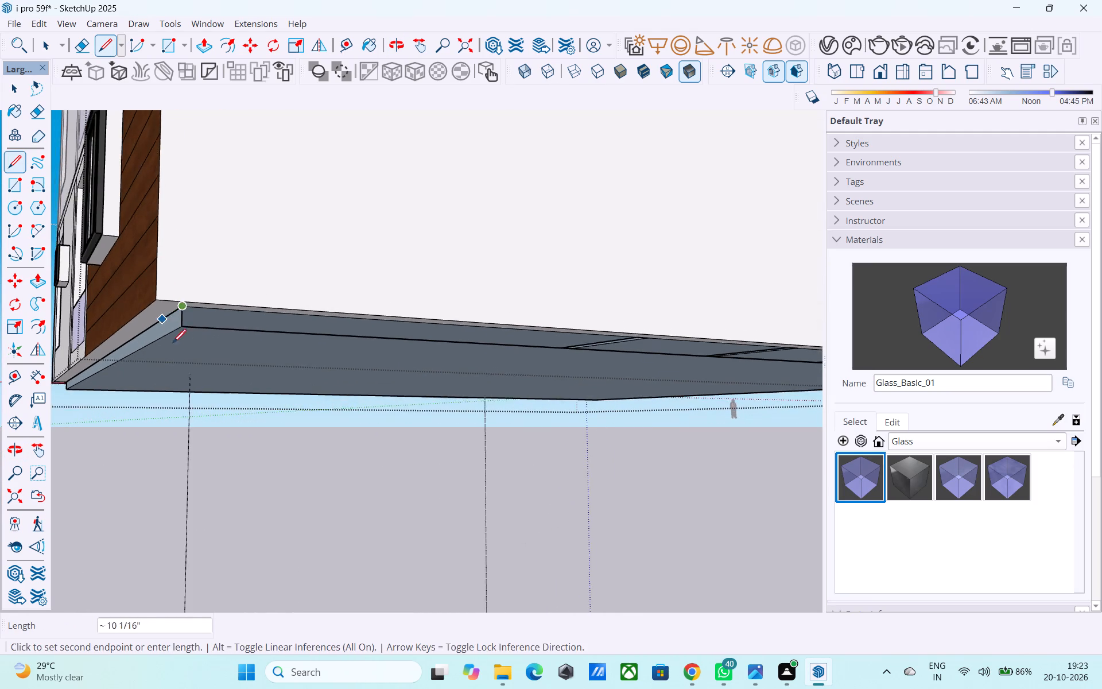
{"action": "scroll", "coordinate": [173, 344], "scroll_direction": "down", "scroll_amount": 5}
{"action": "middle_click_drag", "start_coordinate": [422, 319], "coordinate": [101, 357]}
{"action": "middle_click_drag", "start_coordinate": [350, 425], "coordinate": [298, 350]}
{"action": "middle_click_drag", "start_coordinate": [586, 408], "coordinate": [176, 353]}
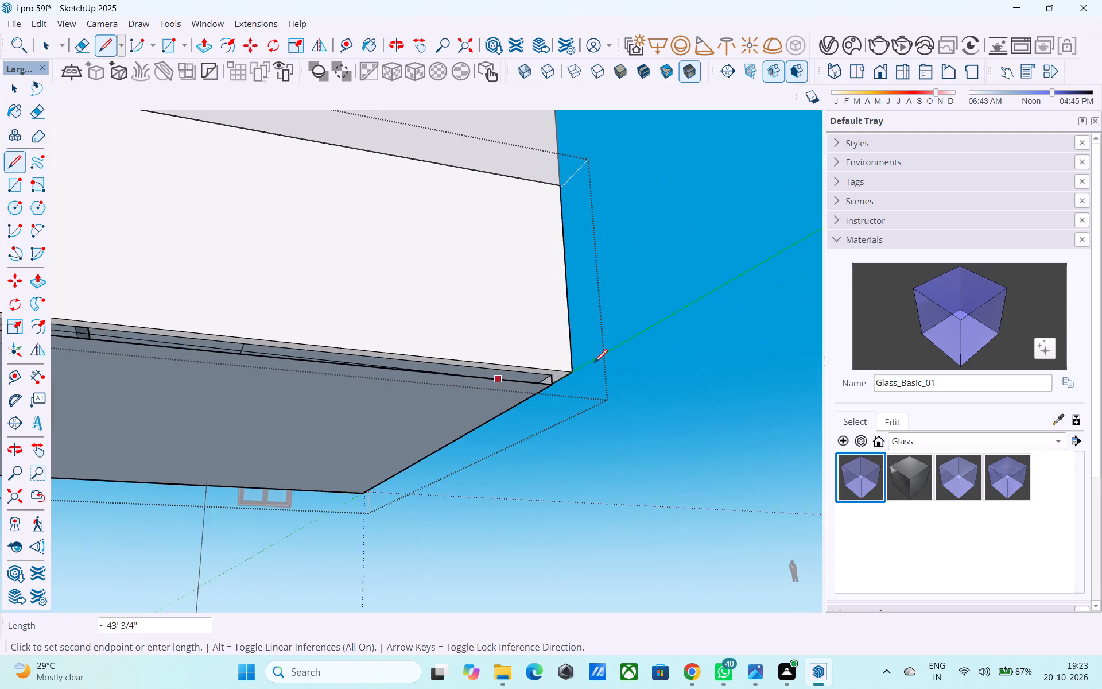
{"action": "scroll", "coordinate": [599, 363], "scroll_direction": "up", "scroll_amount": 11}
{"action": "left_click", "coordinate": [505, 381]}
Draw the base's last upper edge below the other blank wall, from the blank-wall corner to the vertical near the origin.
{"action": "scroll", "coordinate": [552, 379], "scroll_direction": "down", "scroll_amount": 5}
{"action": "middle_click_drag", "start_coordinate": [619, 392], "coordinate": [401, 402]}
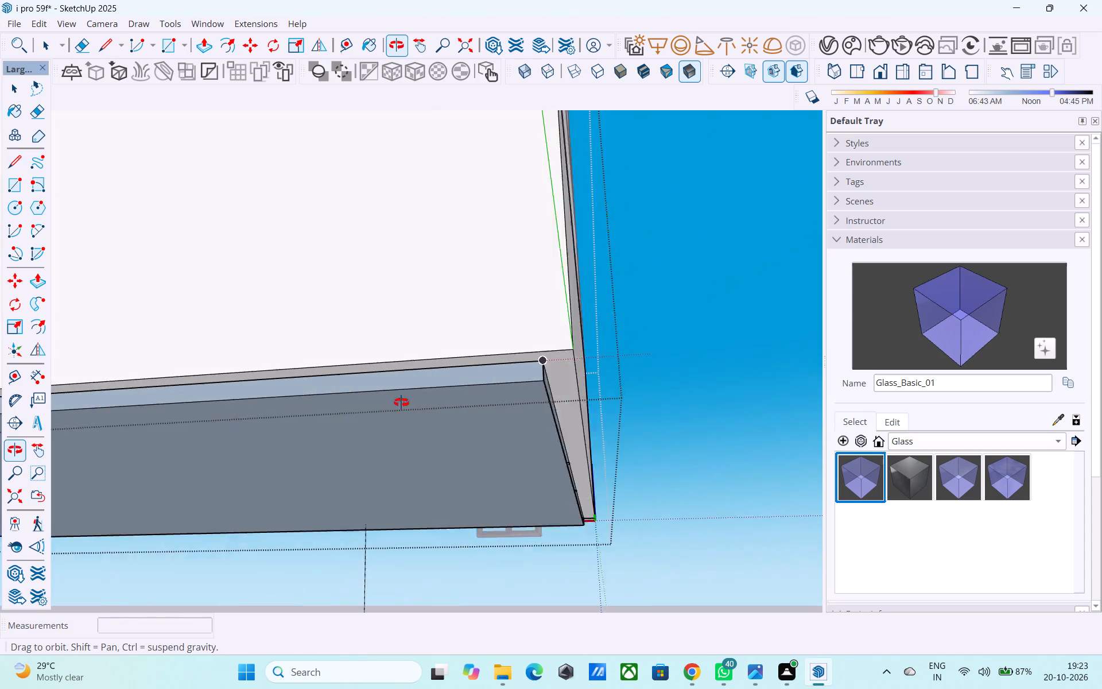
{"action": "middle_click_drag", "start_coordinate": [401, 402], "coordinate": [309, 431]}
{"action": "scroll", "coordinate": [561, 407], "scroll_direction": "up", "scroll_amount": 5}
{"action": "middle_click_drag", "start_coordinate": [538, 402], "coordinate": [433, 428]}
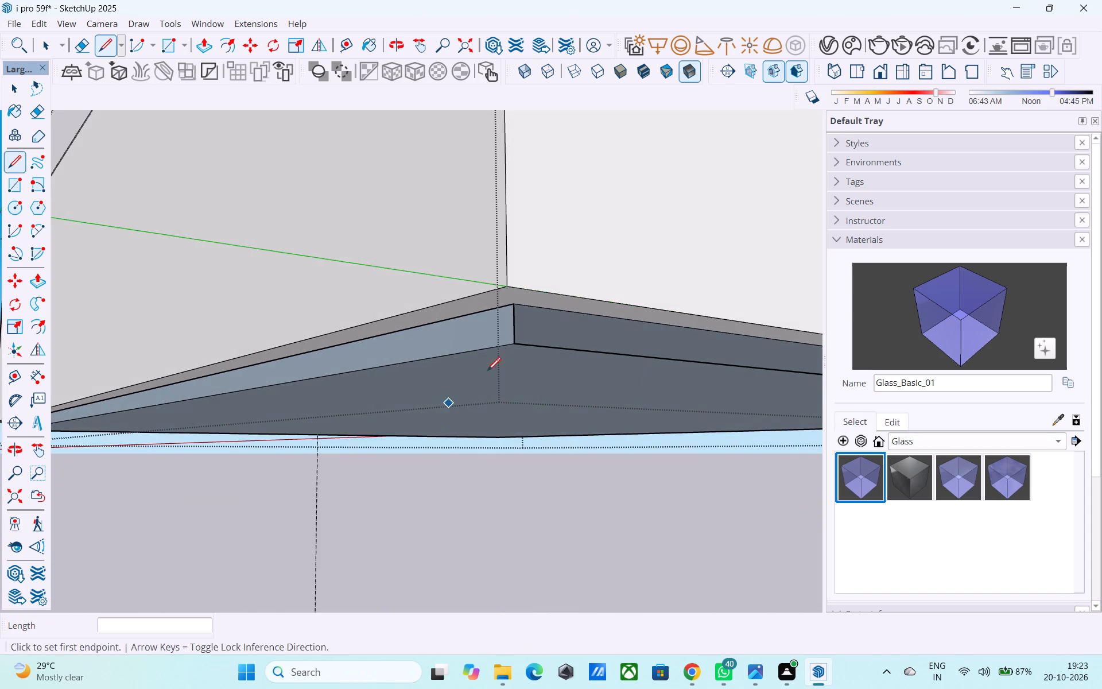
{"action": "scroll", "coordinate": [491, 365], "scroll_direction": "up", "scroll_amount": 1}
{"action": "scroll", "coordinate": [493, 358], "scroll_direction": "down", "scroll_amount": 3}
{"action": "middle_click_drag", "start_coordinate": [480, 367], "coordinate": [195, 420], "text": "shift"}
{"action": "middle_click_drag", "start_coordinate": [192, 421], "coordinate": [185, 414], "text": "shift"}
{"action": "scroll", "coordinate": [173, 403], "scroll_direction": "up", "scroll_amount": 4}
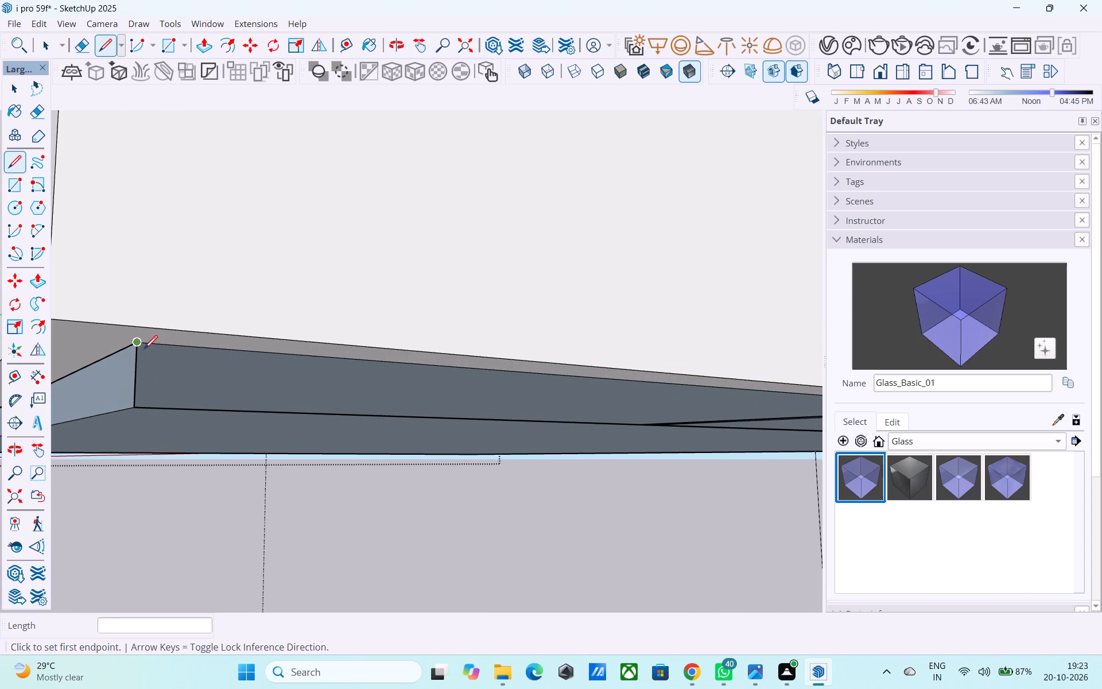
{"action": "left_click", "coordinate": [144, 350]}
{"action": "scroll", "coordinate": [208, 388], "scroll_direction": "down", "scroll_amount": 4}
{"action": "middle_click_drag", "start_coordinate": [321, 443], "coordinate": [29, 465], "text": "shift"}
{"action": "middle_click_drag", "start_coordinate": [239, 473], "coordinate": [43, 415]}
{"action": "middle_click_drag", "start_coordinate": [385, 478], "coordinate": [187, 466]}
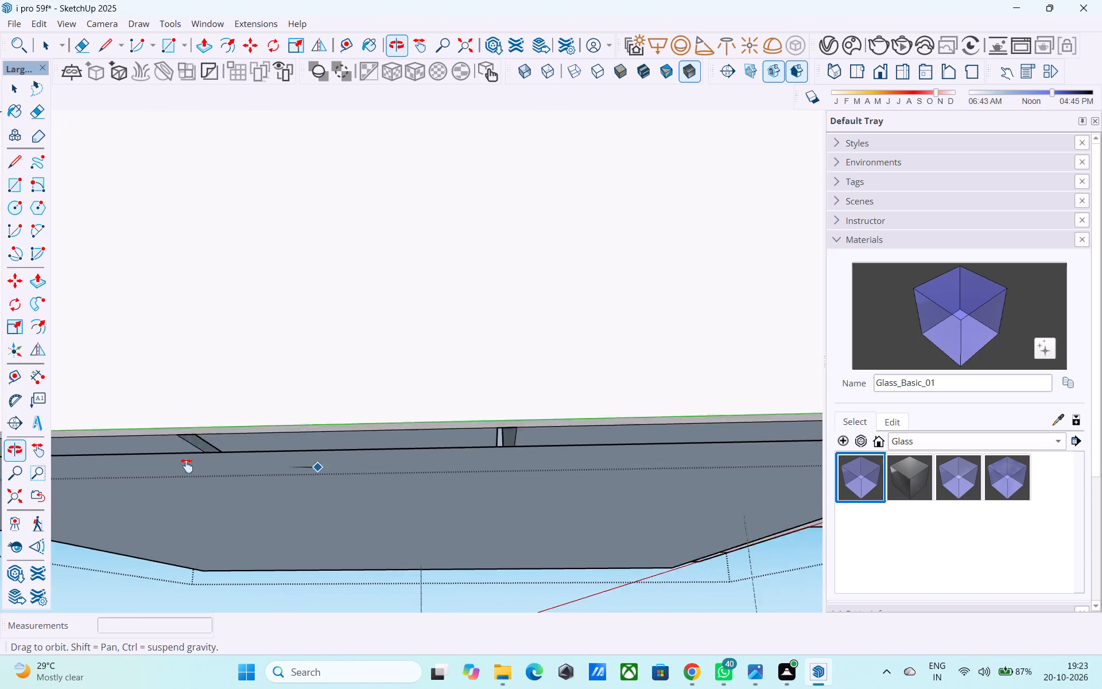
{"action": "middle_click_drag", "start_coordinate": [187, 466], "coordinate": [331, 461]}
{"action": "scroll", "coordinate": [443, 490], "scroll_direction": "up", "scroll_amount": 8}
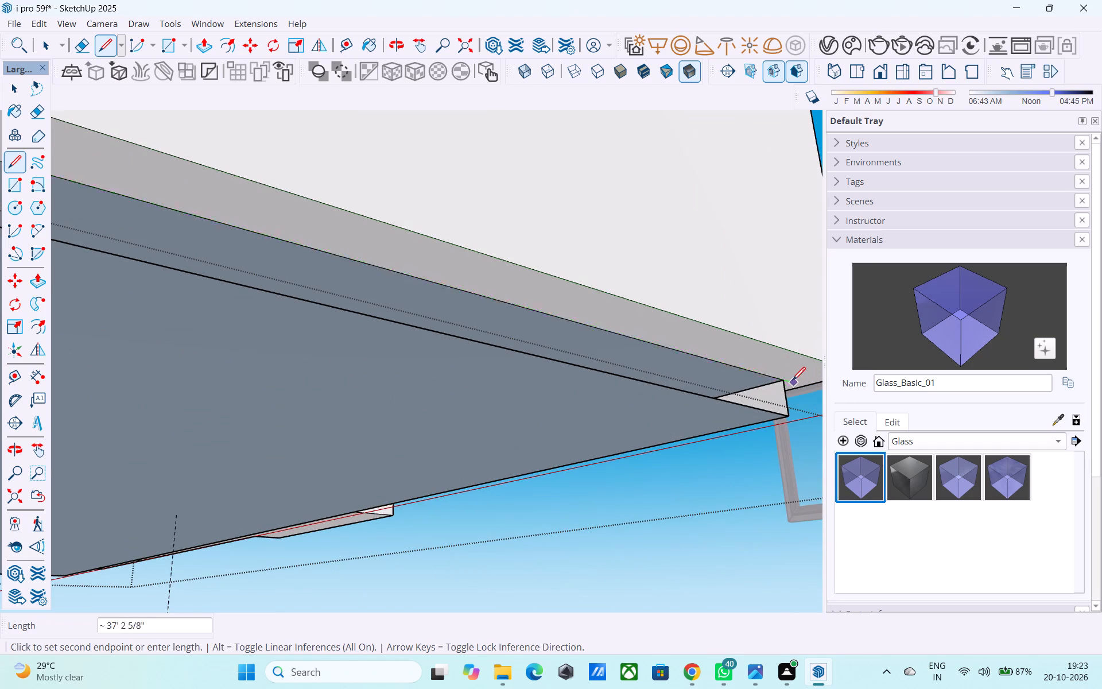
{"action": "left_click", "coordinate": [788, 380]}
Reverse the large underside face of the floor base.
{"action": "scroll", "coordinate": [792, 381], "scroll_direction": "down", "scroll_amount": 19}
{"action": "middle_click_drag", "start_coordinate": [522, 486], "coordinate": [530, 493]}
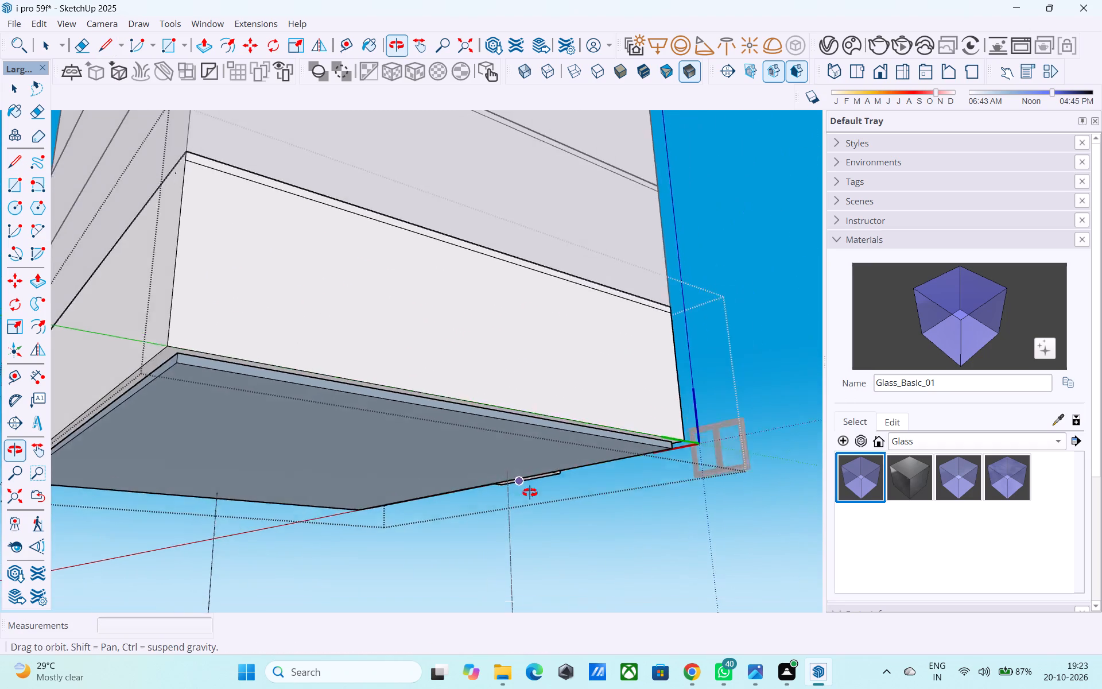
{"action": "middle_click_drag", "start_coordinate": [530, 493], "coordinate": [678, 493]}
{"action": "scroll", "coordinate": [494, 433], "scroll_direction": "up", "scroll_amount": 1}
{"action": "key", "text": "space"}
{"action": "left_click", "coordinate": [460, 420]}
{"action": "right_click", "coordinate": [459, 420]}
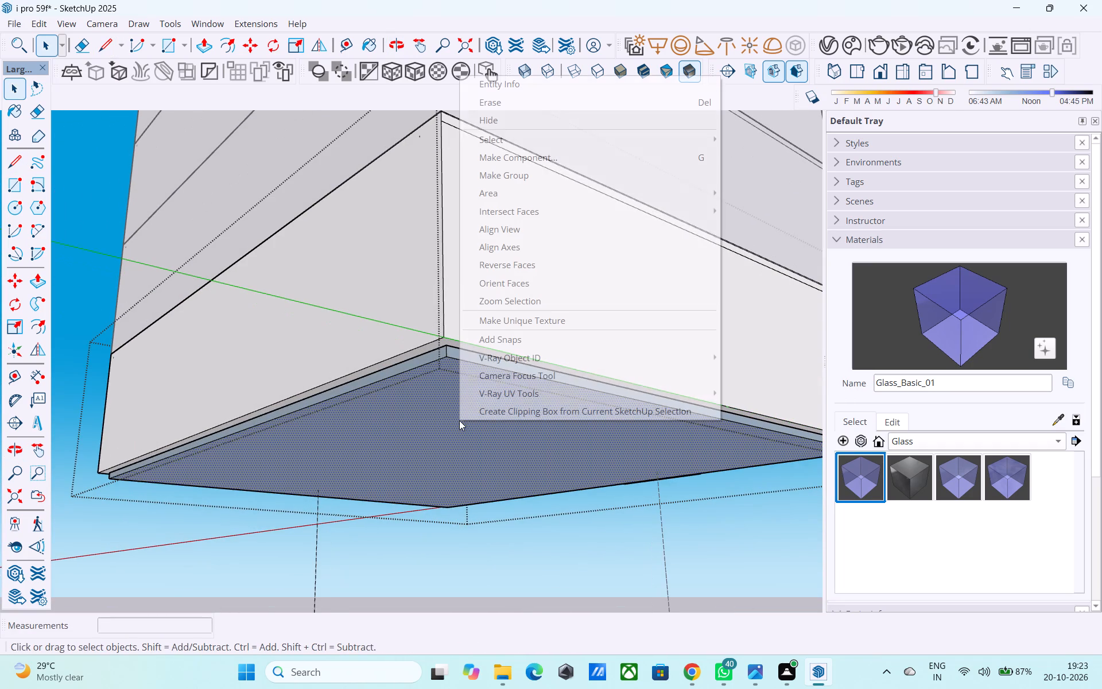
{"action": "left_click", "coordinate": [485, 268]}
Reverse the base's two narrow side faces below the blank walls.
{"action": "scroll", "coordinate": [415, 367], "scroll_direction": "up", "scroll_amount": 2}
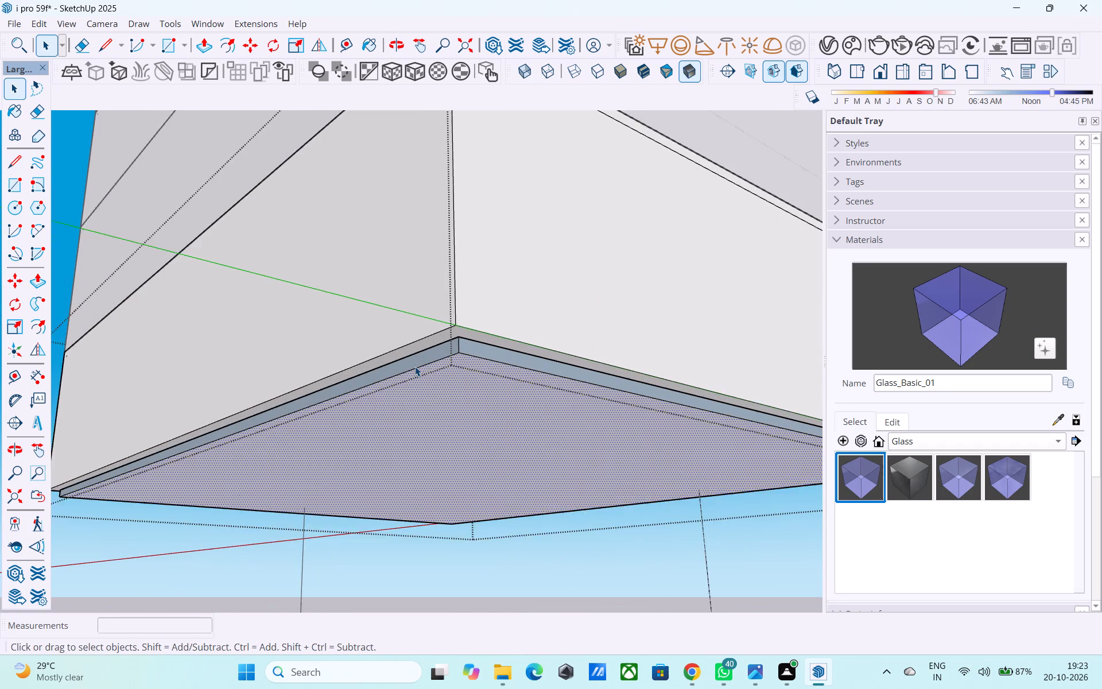
{"action": "scroll", "coordinate": [415, 366], "scroll_direction": "up", "scroll_amount": 2}
{"action": "left_click", "coordinate": [415, 366]}
{"action": "right_click", "coordinate": [415, 366]}
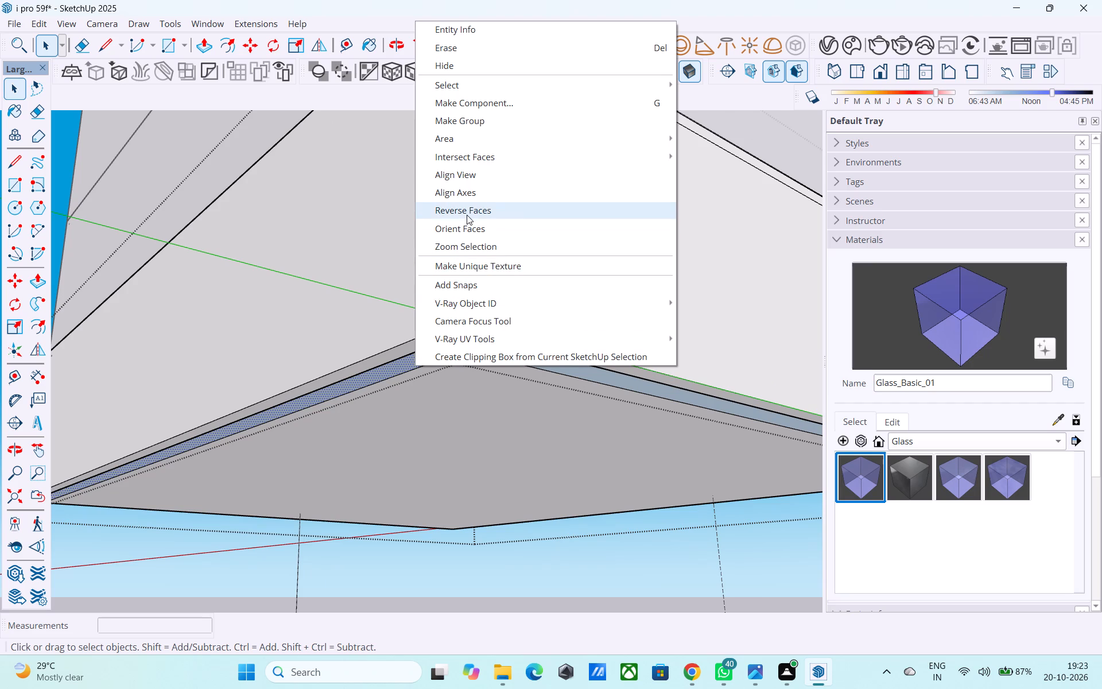
{"action": "left_click", "coordinate": [467, 215]}
{"action": "left_click", "coordinate": [500, 349]}
{"action": "right_click", "coordinate": [500, 349]}
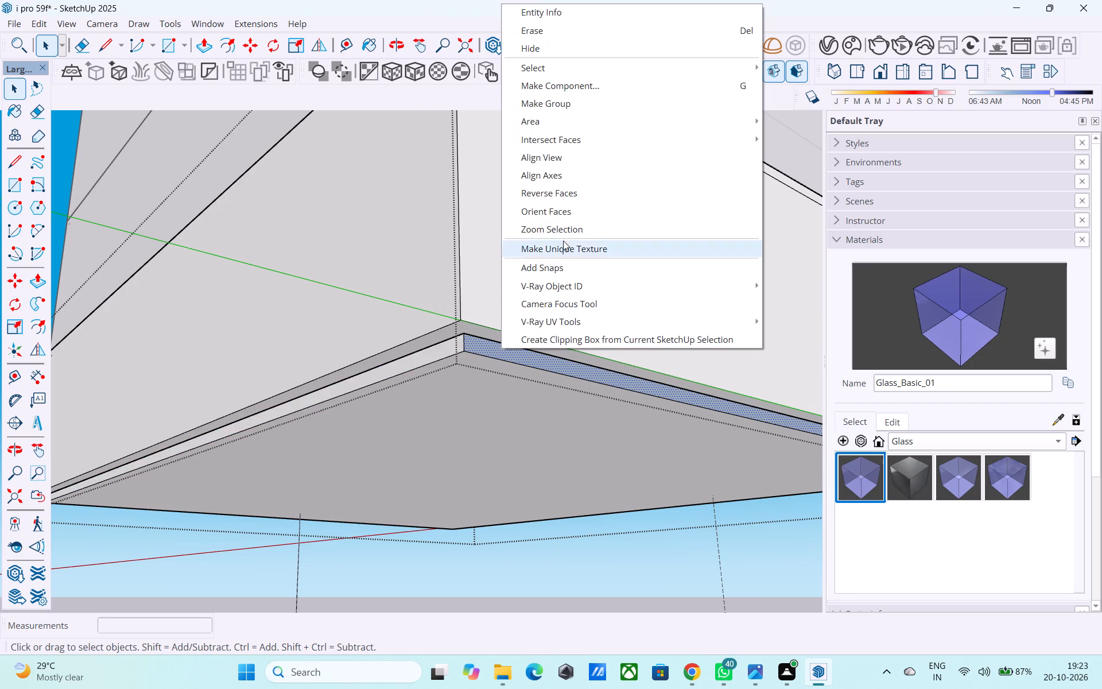
{"action": "left_click", "coordinate": [585, 194]}
Reverse the base's narrow side face below the wood-clad and balcony side.
{"action": "scroll", "coordinate": [582, 270], "scroll_direction": "down", "scroll_amount": 10}
{"action": "middle_click_drag", "start_coordinate": [534, 340], "coordinate": [716, 377]}
{"action": "scroll", "coordinate": [711, 371], "scroll_direction": "down", "scroll_amount": 4}
{"action": "middle_click_drag", "start_coordinate": [438, 381], "coordinate": [812, 423]}
{"action": "scroll", "coordinate": [487, 433], "scroll_direction": "up", "scroll_amount": 15}
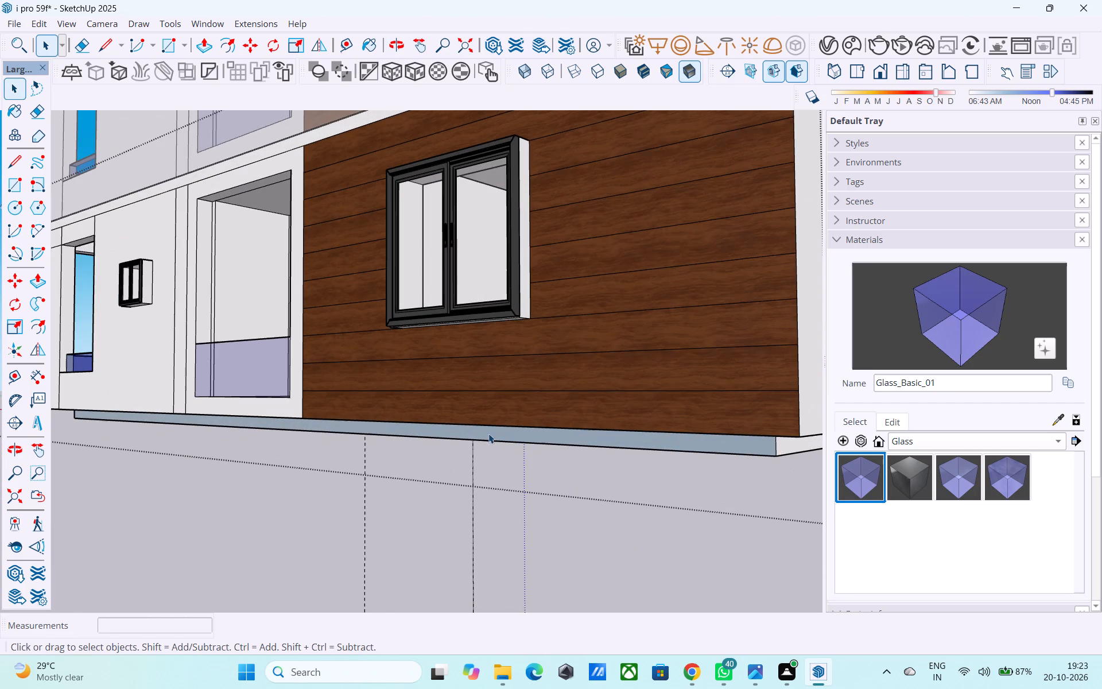
{"action": "left_click", "coordinate": [488, 433]}
{"action": "right_click", "coordinate": [489, 432]}
{"action": "left_click", "coordinate": [527, 280]}
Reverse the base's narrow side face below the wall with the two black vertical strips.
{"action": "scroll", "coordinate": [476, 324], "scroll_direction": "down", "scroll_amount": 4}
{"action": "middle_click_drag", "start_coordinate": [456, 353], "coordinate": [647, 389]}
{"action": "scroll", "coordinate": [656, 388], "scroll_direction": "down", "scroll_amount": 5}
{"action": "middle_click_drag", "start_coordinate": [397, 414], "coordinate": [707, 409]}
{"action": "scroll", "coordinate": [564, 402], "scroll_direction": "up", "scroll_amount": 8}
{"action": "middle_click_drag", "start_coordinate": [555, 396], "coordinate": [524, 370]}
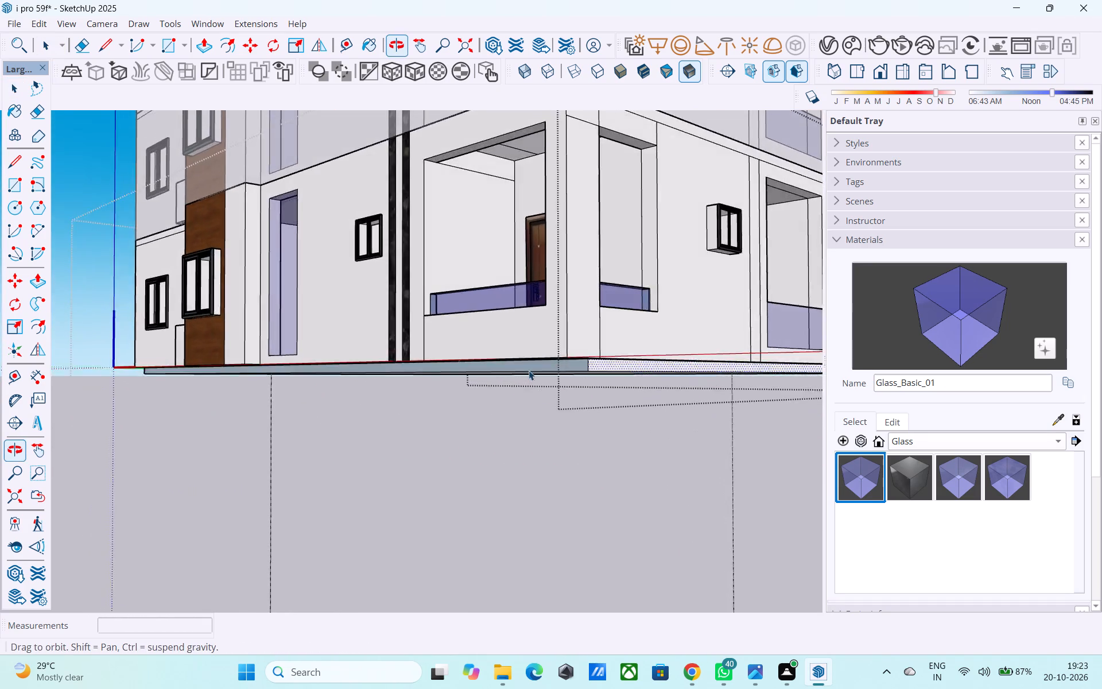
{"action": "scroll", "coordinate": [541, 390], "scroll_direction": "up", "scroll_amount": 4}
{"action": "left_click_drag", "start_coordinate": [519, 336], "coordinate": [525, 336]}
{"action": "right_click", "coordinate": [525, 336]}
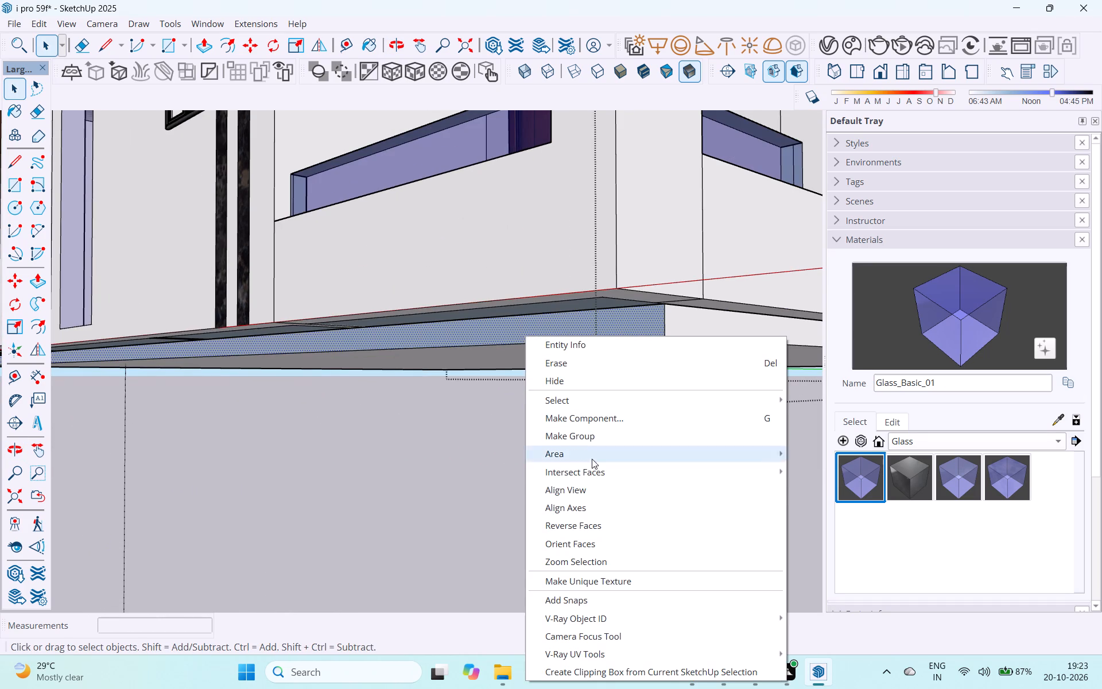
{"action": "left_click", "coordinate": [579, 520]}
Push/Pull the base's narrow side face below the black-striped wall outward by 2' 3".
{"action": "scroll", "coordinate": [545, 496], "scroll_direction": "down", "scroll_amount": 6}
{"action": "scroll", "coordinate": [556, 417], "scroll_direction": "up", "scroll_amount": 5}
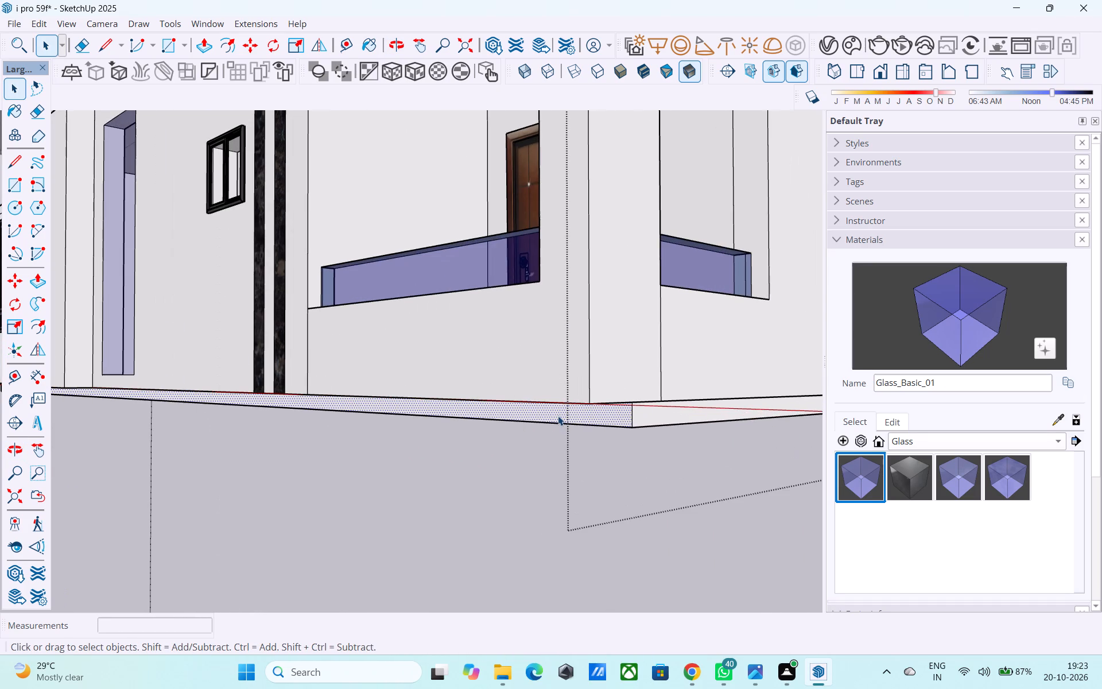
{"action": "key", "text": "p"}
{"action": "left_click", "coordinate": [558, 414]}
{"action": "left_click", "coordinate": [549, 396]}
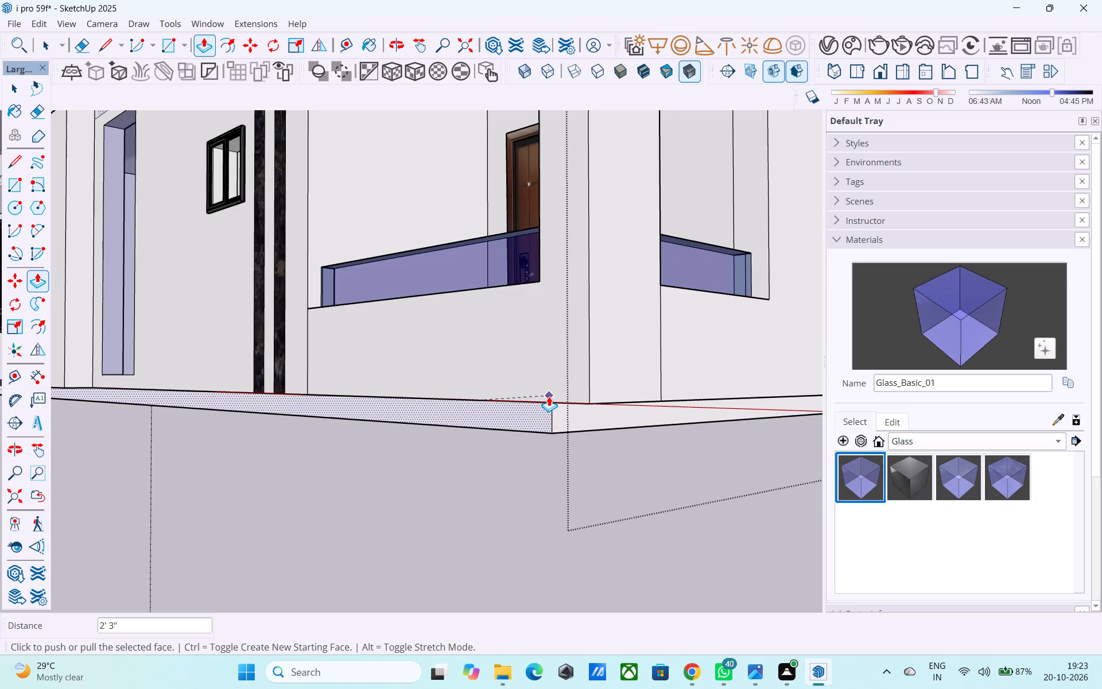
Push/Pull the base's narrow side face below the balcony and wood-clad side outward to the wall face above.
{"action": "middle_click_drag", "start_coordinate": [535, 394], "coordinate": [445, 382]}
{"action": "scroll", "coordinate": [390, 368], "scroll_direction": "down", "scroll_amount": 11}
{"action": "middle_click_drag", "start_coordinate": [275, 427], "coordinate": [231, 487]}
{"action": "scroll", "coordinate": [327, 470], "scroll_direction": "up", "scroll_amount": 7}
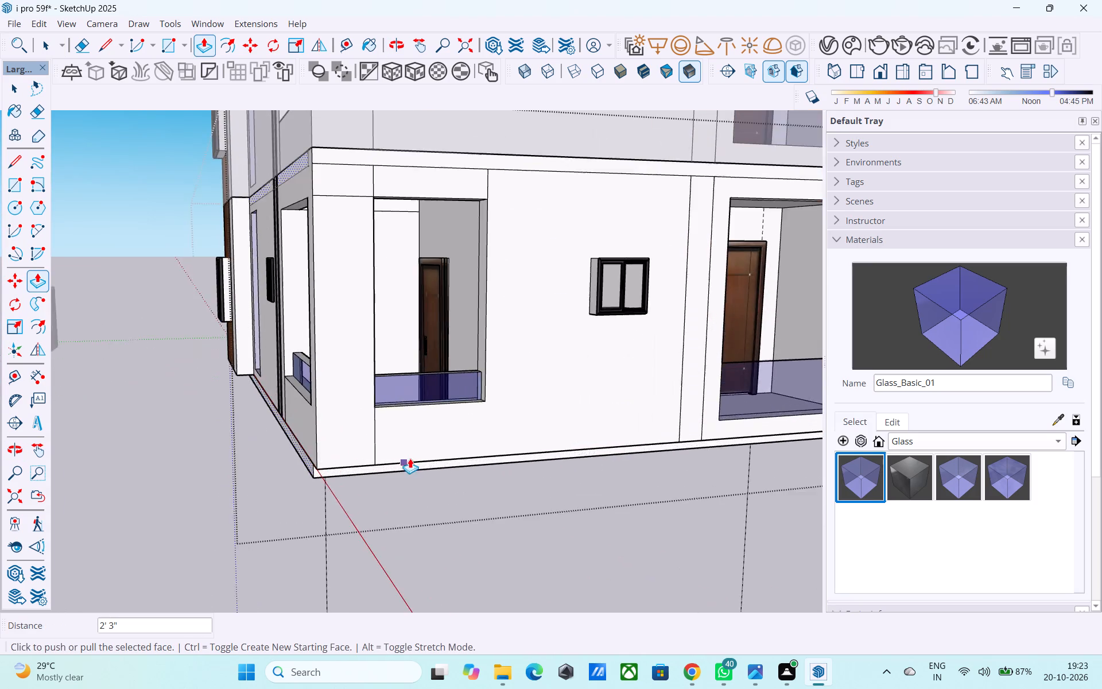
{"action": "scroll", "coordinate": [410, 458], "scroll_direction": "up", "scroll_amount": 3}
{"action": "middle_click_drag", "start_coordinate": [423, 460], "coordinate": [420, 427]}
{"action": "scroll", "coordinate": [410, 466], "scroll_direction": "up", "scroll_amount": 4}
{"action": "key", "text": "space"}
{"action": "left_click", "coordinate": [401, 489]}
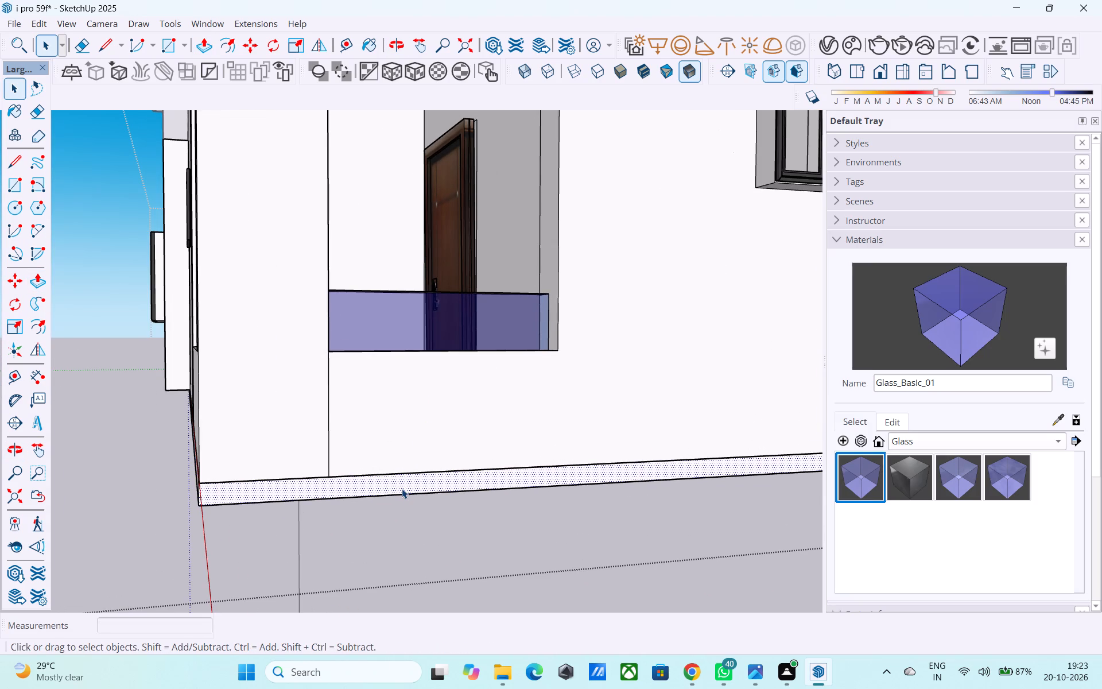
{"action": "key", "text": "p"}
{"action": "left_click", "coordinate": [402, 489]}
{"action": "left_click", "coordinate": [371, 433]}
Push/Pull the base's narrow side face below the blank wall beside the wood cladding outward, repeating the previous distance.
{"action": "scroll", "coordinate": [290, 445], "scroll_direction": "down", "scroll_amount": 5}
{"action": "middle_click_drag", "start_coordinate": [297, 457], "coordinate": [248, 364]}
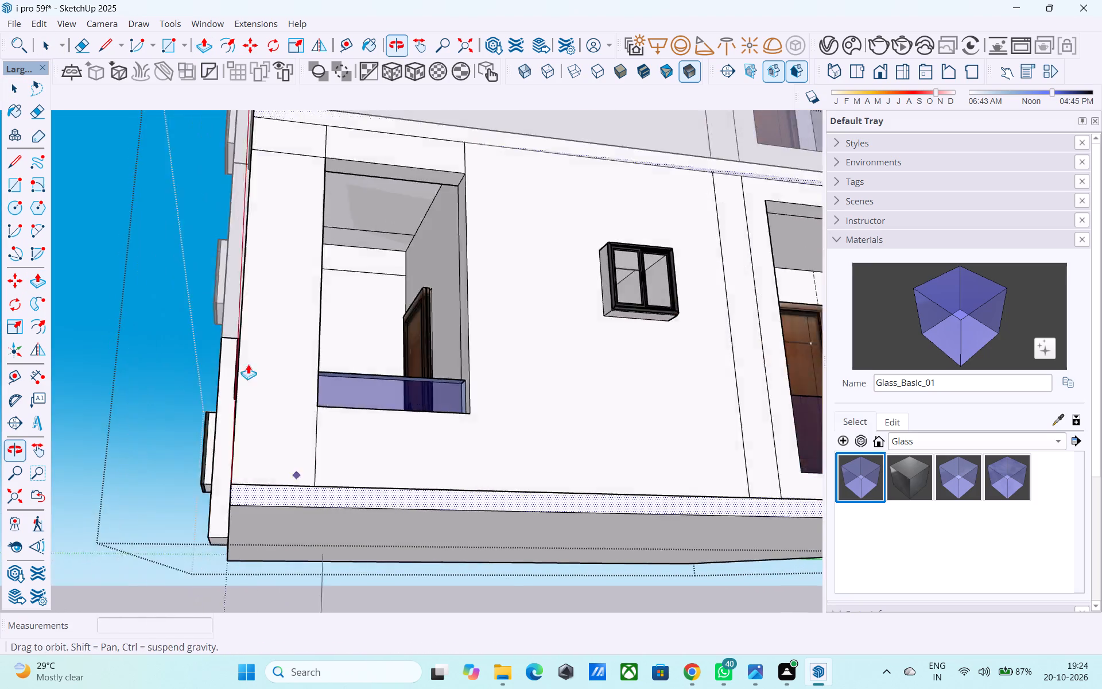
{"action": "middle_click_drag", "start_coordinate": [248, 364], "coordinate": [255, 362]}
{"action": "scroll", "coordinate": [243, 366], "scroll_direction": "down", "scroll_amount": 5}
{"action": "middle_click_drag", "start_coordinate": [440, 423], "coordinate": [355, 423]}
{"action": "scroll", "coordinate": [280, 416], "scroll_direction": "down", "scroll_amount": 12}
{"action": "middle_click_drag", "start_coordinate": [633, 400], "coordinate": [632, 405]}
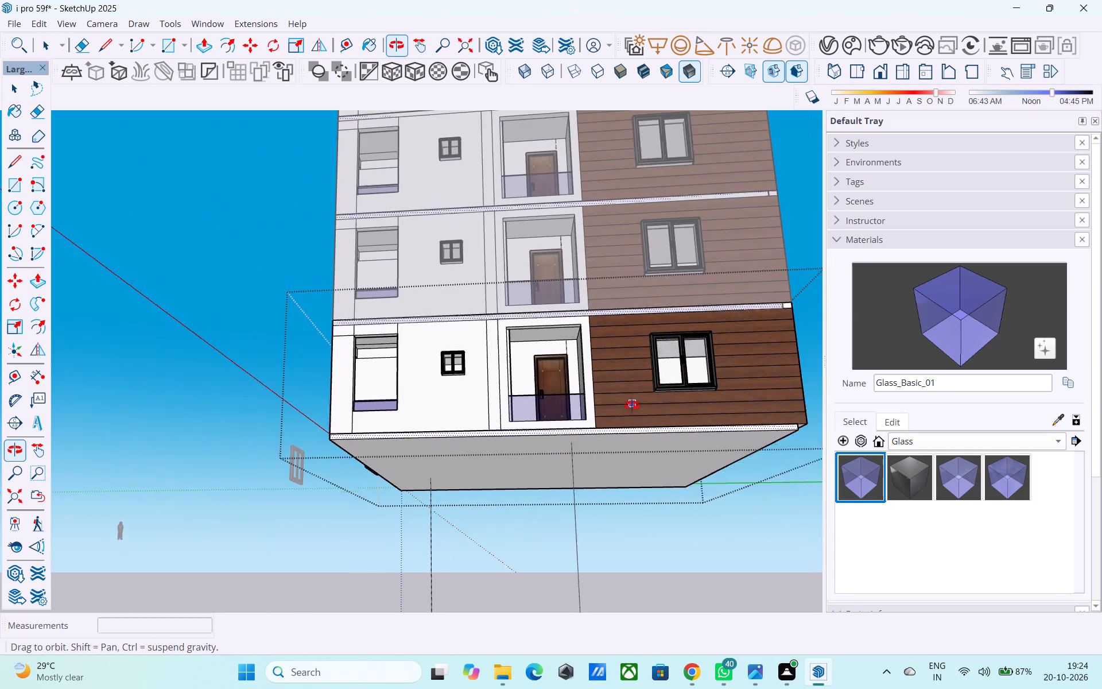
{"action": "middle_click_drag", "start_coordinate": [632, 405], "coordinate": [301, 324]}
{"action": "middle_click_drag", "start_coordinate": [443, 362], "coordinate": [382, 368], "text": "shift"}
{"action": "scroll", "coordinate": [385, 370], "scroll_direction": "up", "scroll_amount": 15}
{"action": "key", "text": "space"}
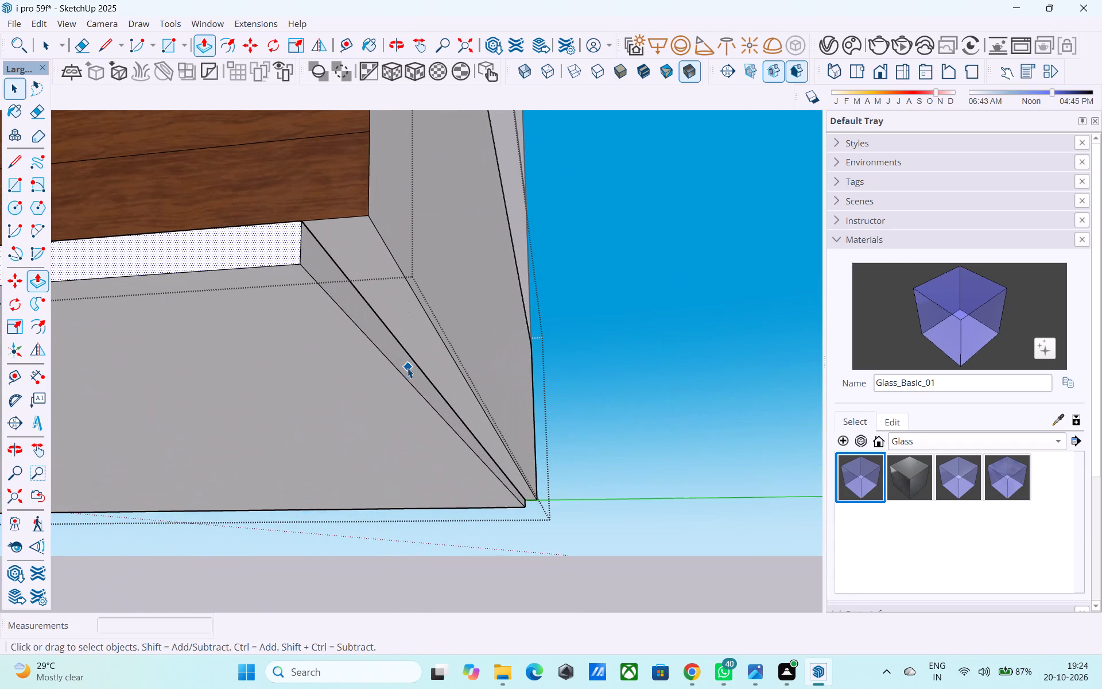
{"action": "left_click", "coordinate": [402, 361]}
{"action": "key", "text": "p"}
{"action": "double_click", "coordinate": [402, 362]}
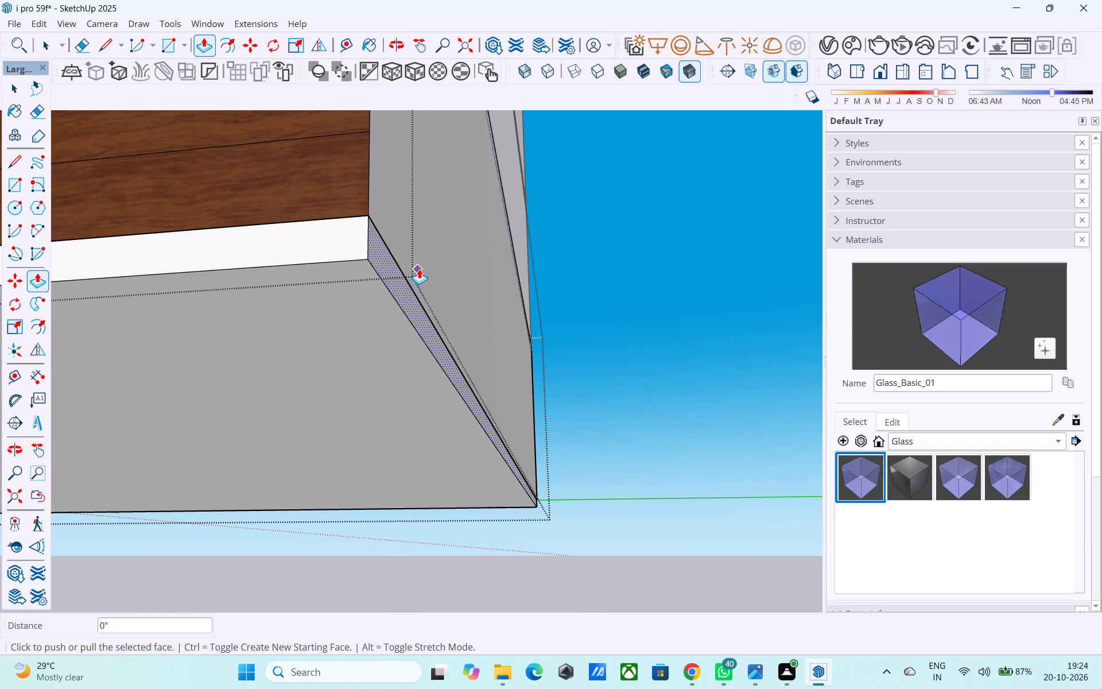
Undo the base's push/pulls, face reversals and drawn edges, back to the building's open underside without the floor base.
{"action": "middle_click_drag", "start_coordinate": [413, 282], "coordinate": [287, 347]}
{"action": "scroll", "coordinate": [293, 345], "scroll_direction": "down", "scroll_amount": 5}
{"action": "middle_click_drag", "start_coordinate": [496, 387], "coordinate": [353, 392]}
{"action": "scroll", "coordinate": [257, 430], "scroll_direction": "down", "scroll_amount": 5}
{"action": "middle_click_drag", "start_coordinate": [590, 381], "coordinate": [372, 411]}
{"action": "scroll", "coordinate": [402, 404], "scroll_direction": "up", "scroll_amount": 8}
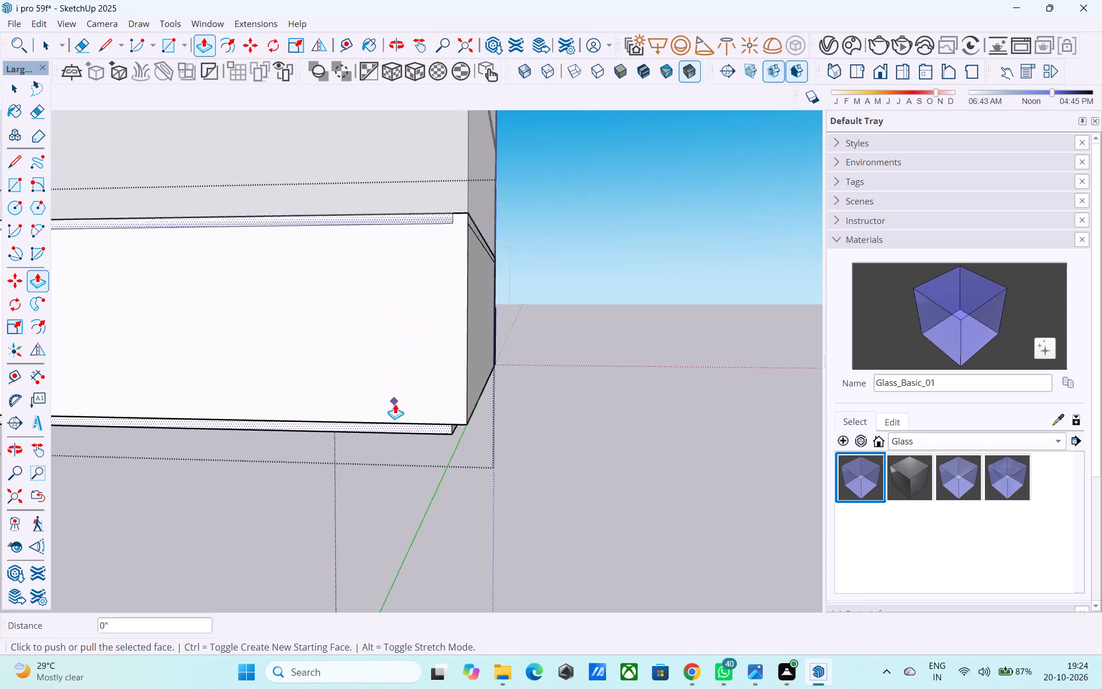
{"action": "middle_click_drag", "start_coordinate": [617, 423], "coordinate": [467, 390]}
{"action": "scroll", "coordinate": [476, 390], "scroll_direction": "down", "scroll_amount": 17}
{"action": "scroll", "coordinate": [523, 455], "scroll_direction": "down", "scroll_amount": 4}
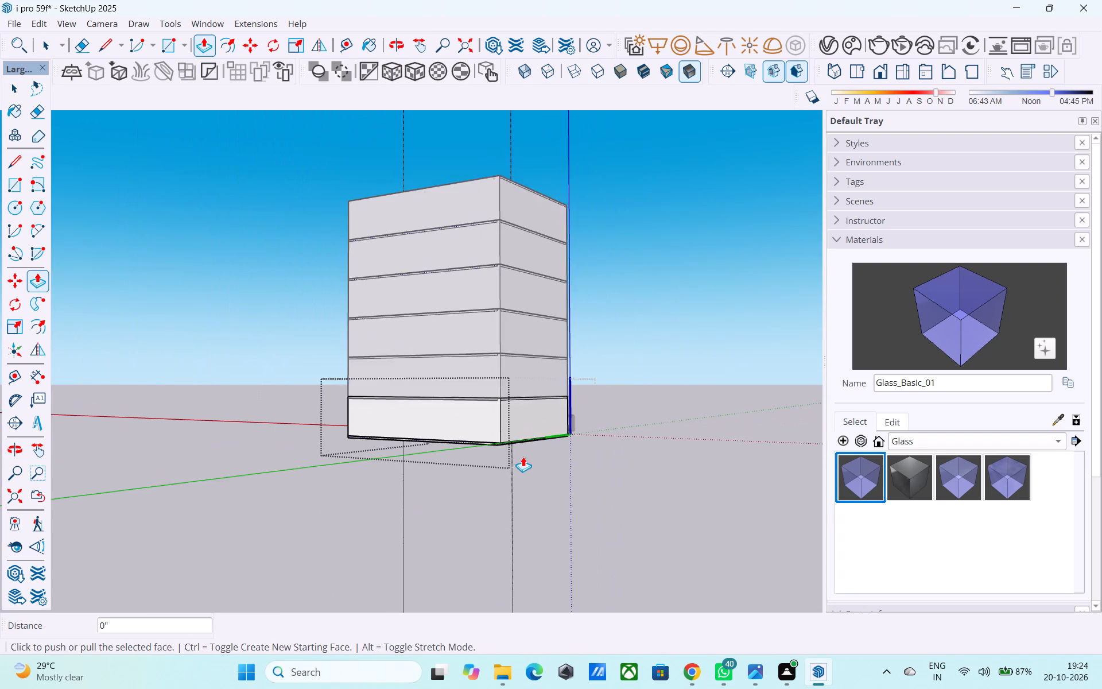
{"action": "middle_click_drag", "start_coordinate": [523, 456], "coordinate": [560, 462]}
{"action": "scroll", "coordinate": [440, 355], "scroll_direction": "up", "scroll_amount": 4}
{"action": "key", "text": "ctrl+z"}
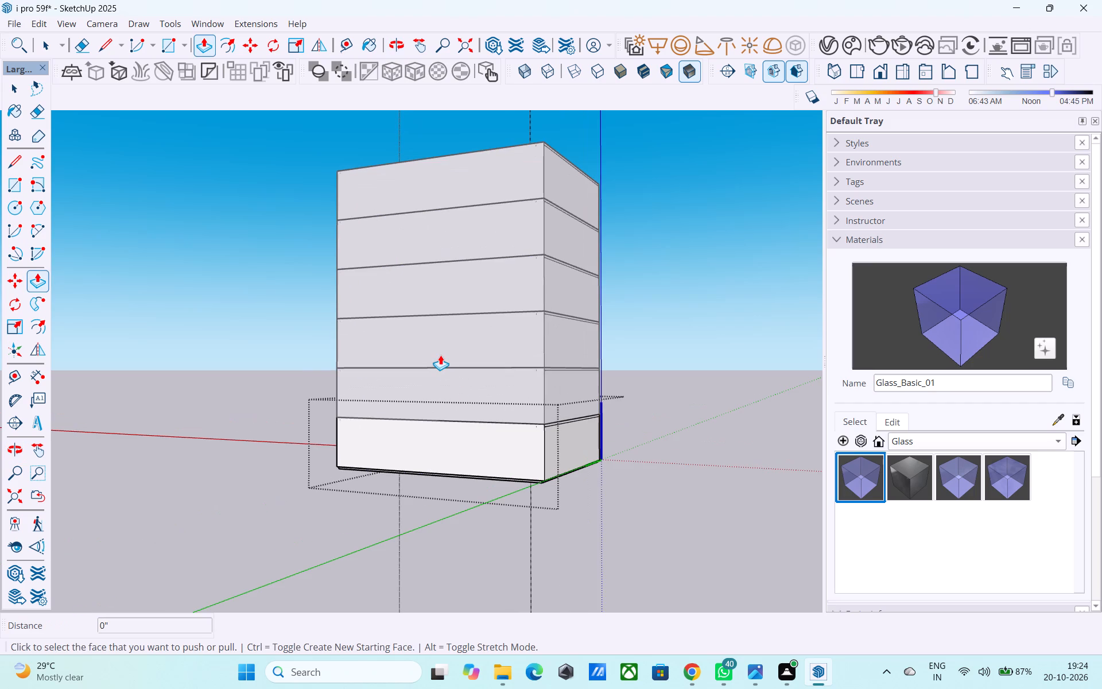
{"action": "key", "text": "ctrl+z"}
{"action": "key", "text": "ctrl+z"}
{"action": "key", "text": "ctrl+z"}
{"action": "key", "text": "ctrl+z"}
{"action": "key", "text": "ctrl+z"}
{"action": "key", "text": "ctrl+z"}
{"action": "middle_click_drag", "start_coordinate": [459, 434], "coordinate": [478, 386], "text": "ctrl"}
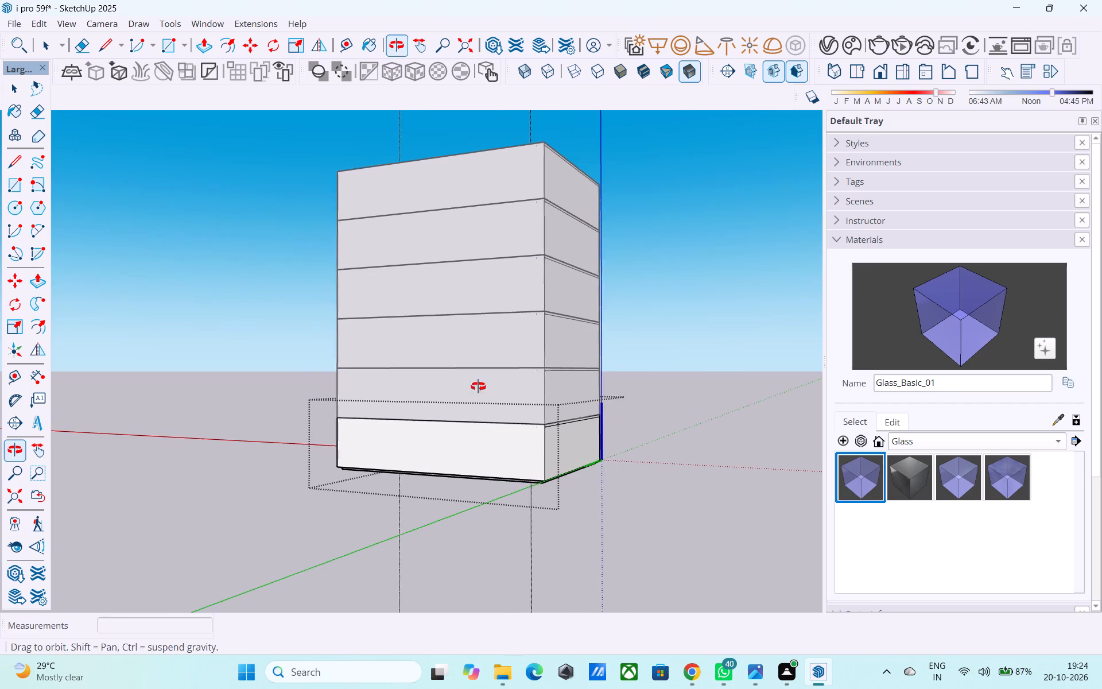
{"action": "middle_click_drag", "start_coordinate": [478, 386], "coordinate": [490, 359], "text": "ctrl"}
{"action": "middle_click_drag", "start_coordinate": [516, 427], "coordinate": [521, 378], "text": "ctrl"}
{"action": "scroll", "coordinate": [523, 380], "scroll_direction": "up", "scroll_amount": 9, "text": "ctrl"}
{"action": "key", "text": "ctrl+z"}
{"action": "key", "text": "ctrl+z"}
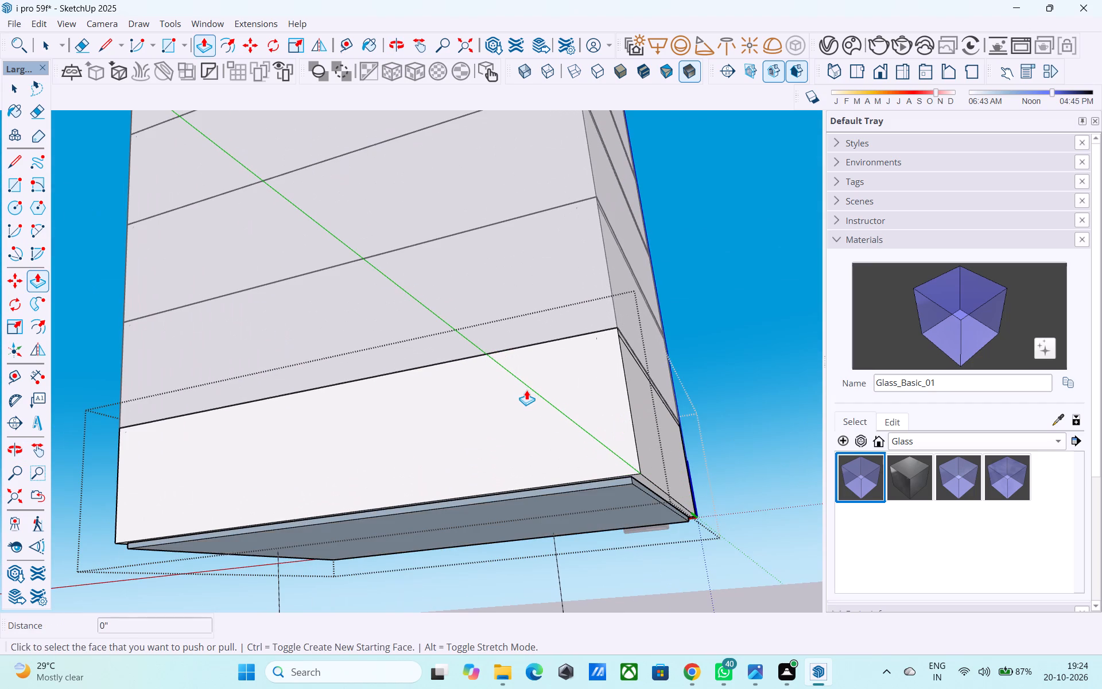
{"action": "key", "text": "ctrl+z"}
{"action": "key", "text": "ctrl+z"}
{"action": "key", "text": "ctrl+z"}
{"action": "key", "text": "ctrl+z"}
{"action": "key", "text": "ctrl+z"}
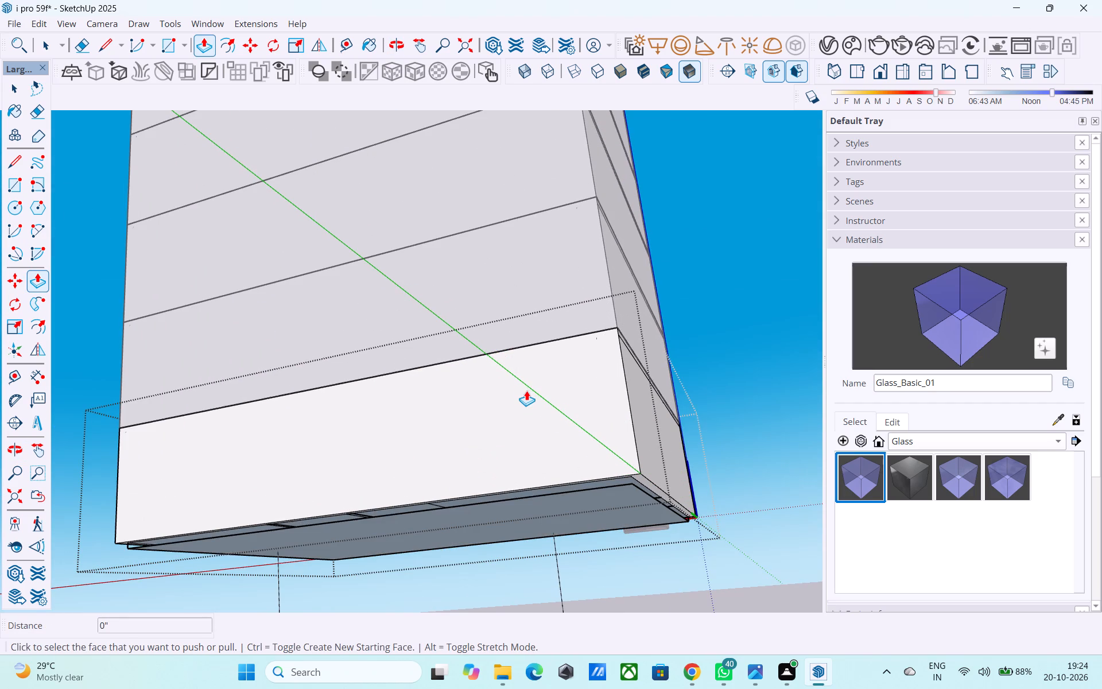
{"action": "key", "text": "ctrl+z"}
{"action": "key", "text": "ctrl+z"}
{"action": "key", "text": "ctrl+z"}
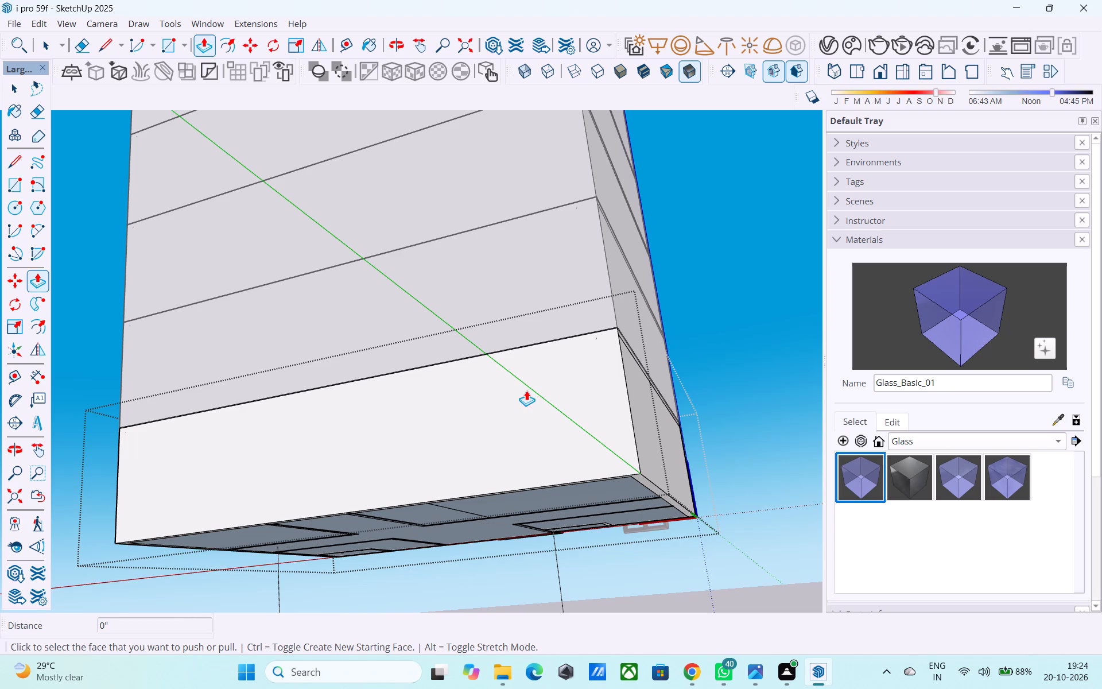
Exit the lowest storey's group so that new geometry is drawn outside it.
{"action": "key", "text": "space"}
{"action": "scroll", "coordinate": [526, 390], "scroll_direction": "down", "scroll_amount": 10}
{"action": "left_click", "coordinate": [662, 374]}
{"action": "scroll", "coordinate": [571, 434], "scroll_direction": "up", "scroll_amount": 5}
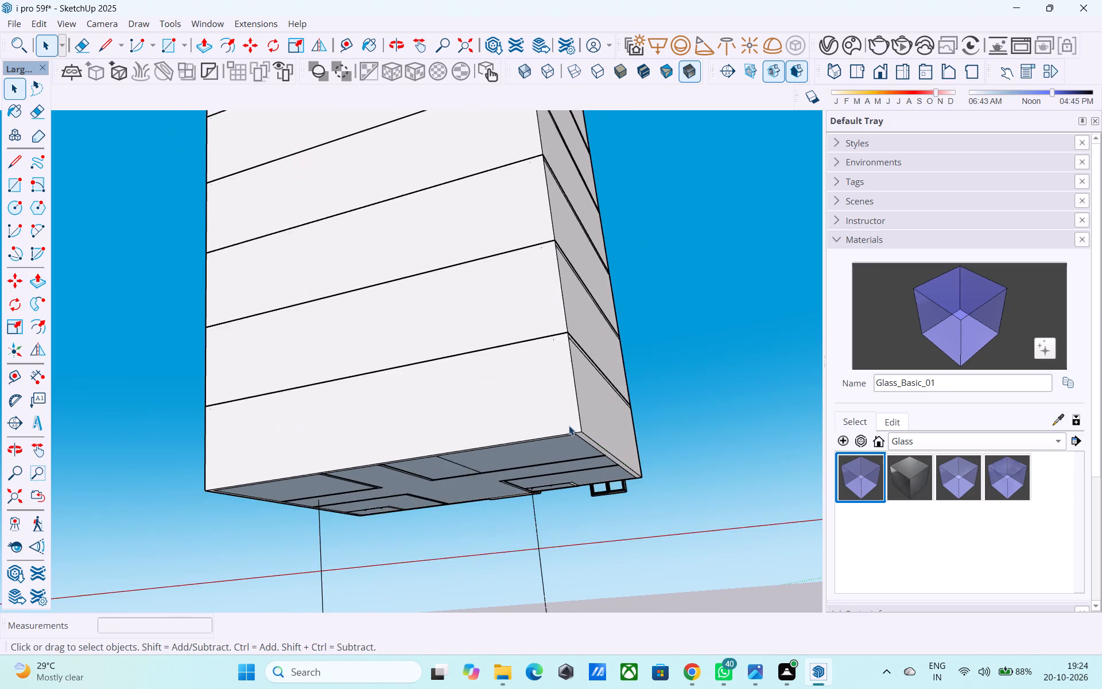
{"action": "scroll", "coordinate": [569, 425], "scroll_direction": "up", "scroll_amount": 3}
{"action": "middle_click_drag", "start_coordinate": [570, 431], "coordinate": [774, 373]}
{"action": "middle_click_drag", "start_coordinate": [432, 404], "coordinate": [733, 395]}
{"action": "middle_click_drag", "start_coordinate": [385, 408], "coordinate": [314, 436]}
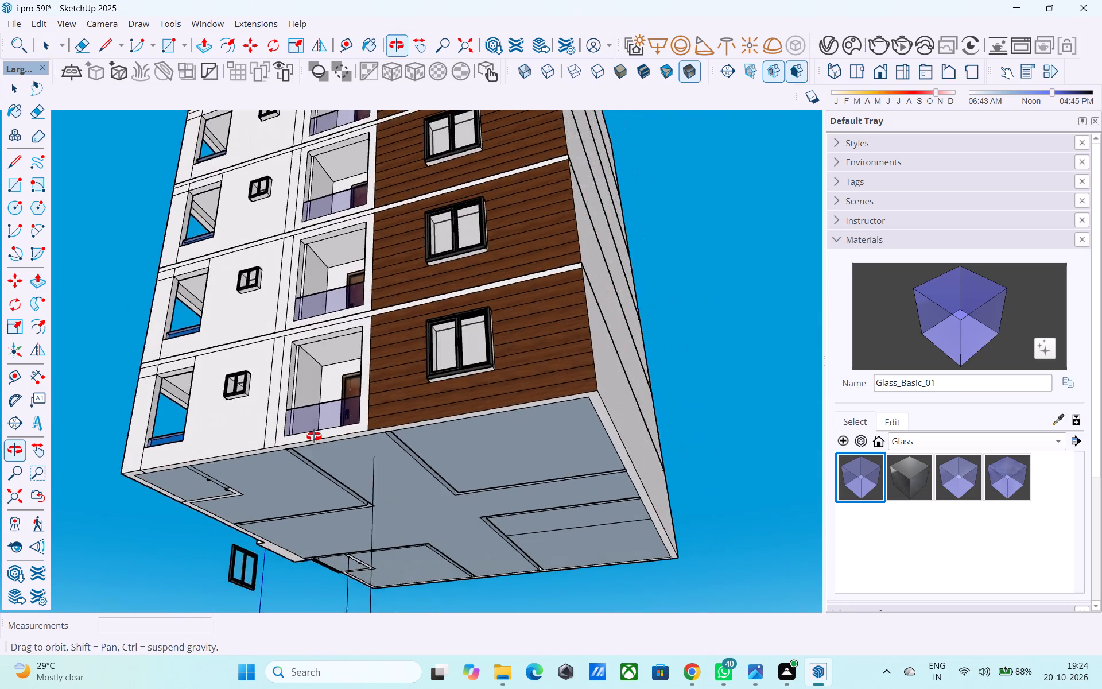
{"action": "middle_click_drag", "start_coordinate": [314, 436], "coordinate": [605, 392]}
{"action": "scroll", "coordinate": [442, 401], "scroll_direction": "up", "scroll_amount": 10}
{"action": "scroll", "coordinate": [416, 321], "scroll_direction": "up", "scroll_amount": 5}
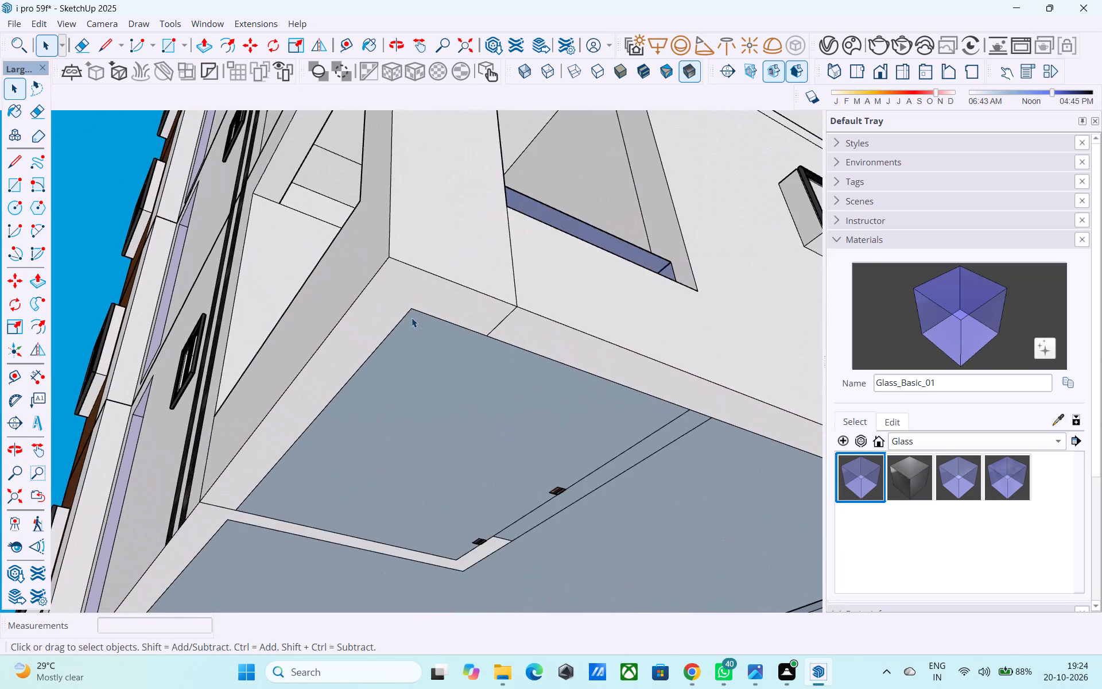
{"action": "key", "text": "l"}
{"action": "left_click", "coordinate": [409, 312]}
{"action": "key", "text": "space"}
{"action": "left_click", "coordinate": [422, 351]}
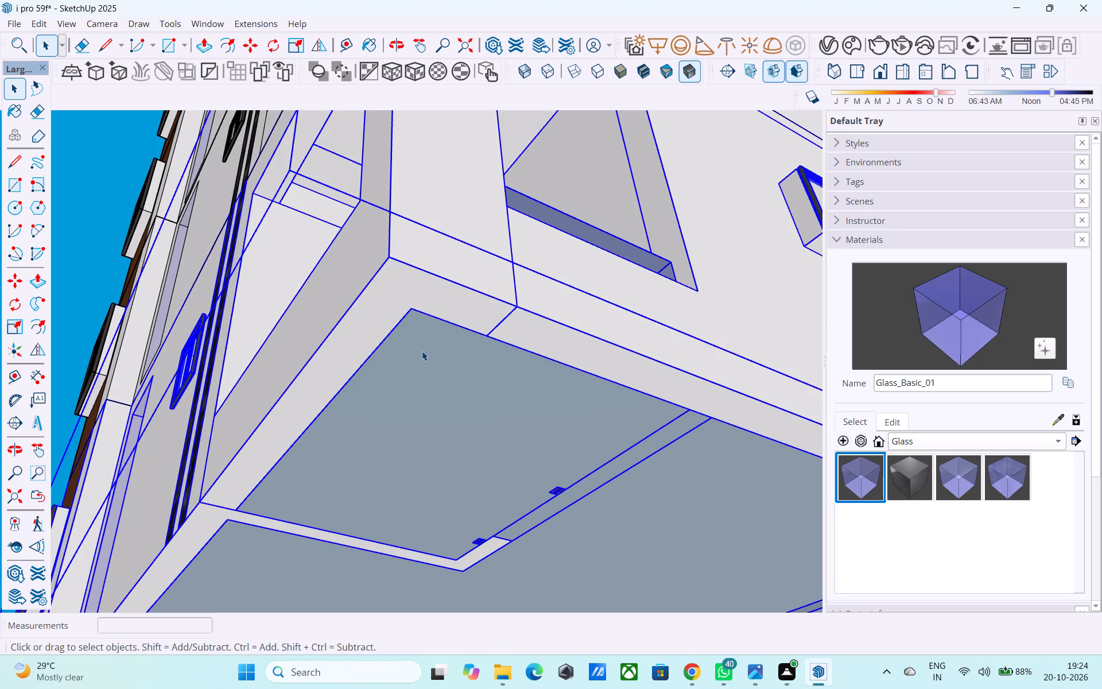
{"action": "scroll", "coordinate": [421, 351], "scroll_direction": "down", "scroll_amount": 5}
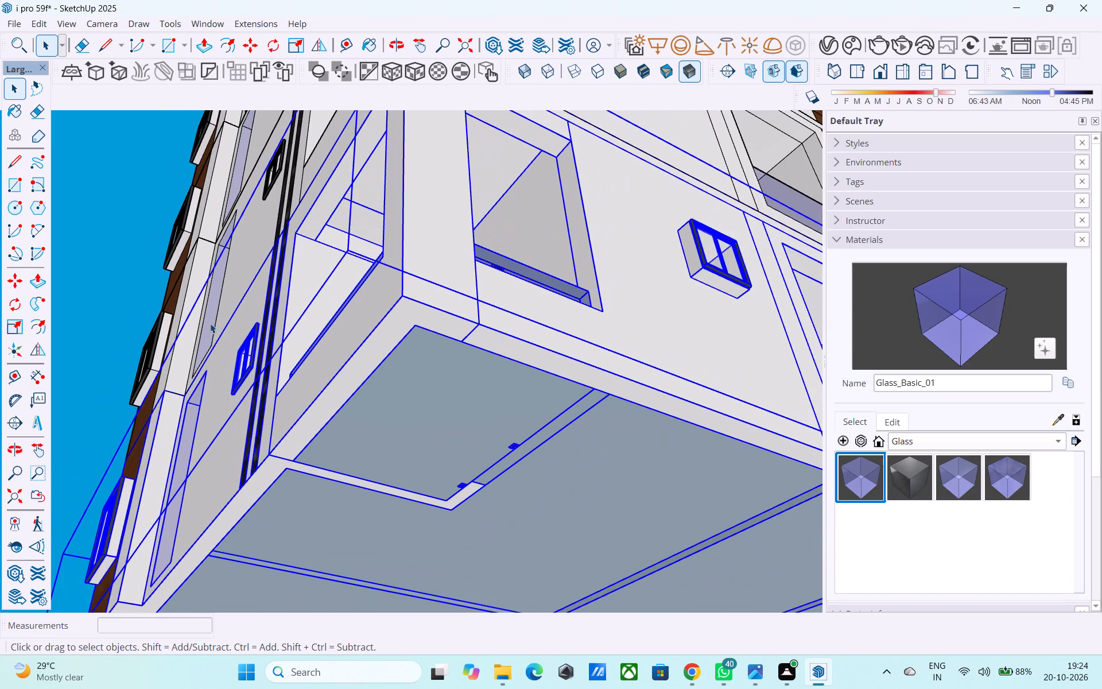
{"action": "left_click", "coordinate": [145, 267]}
Draw a 6" vertical line down from the inner wall corner between the black-striped side and the balcony side.
{"action": "scroll", "coordinate": [413, 425], "scroll_direction": "up", "scroll_amount": 2}
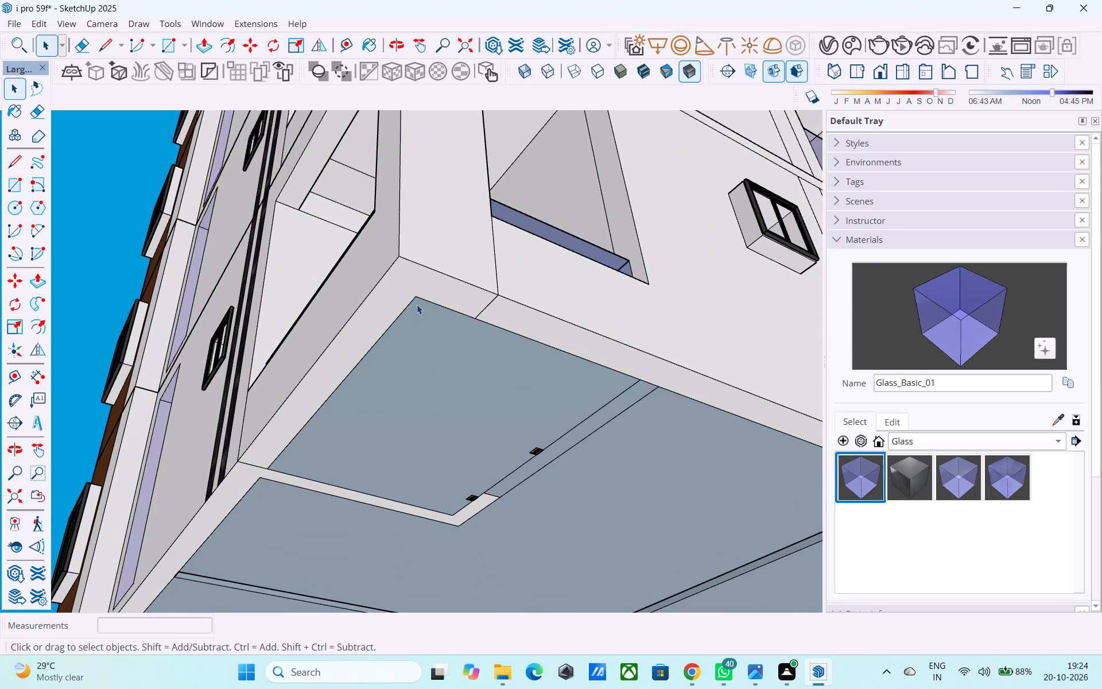
{"action": "key", "text": "l"}
{"action": "left_click", "coordinate": [417, 301]}
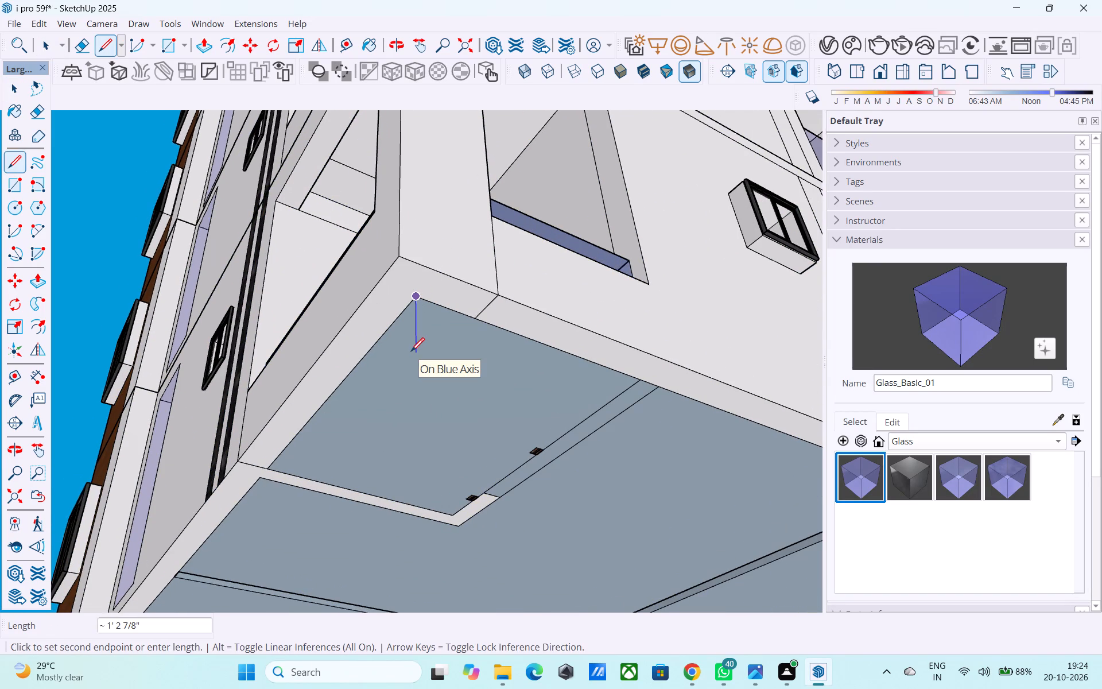
{"action": "middle_click_drag", "start_coordinate": [411, 353], "coordinate": [448, 483]}
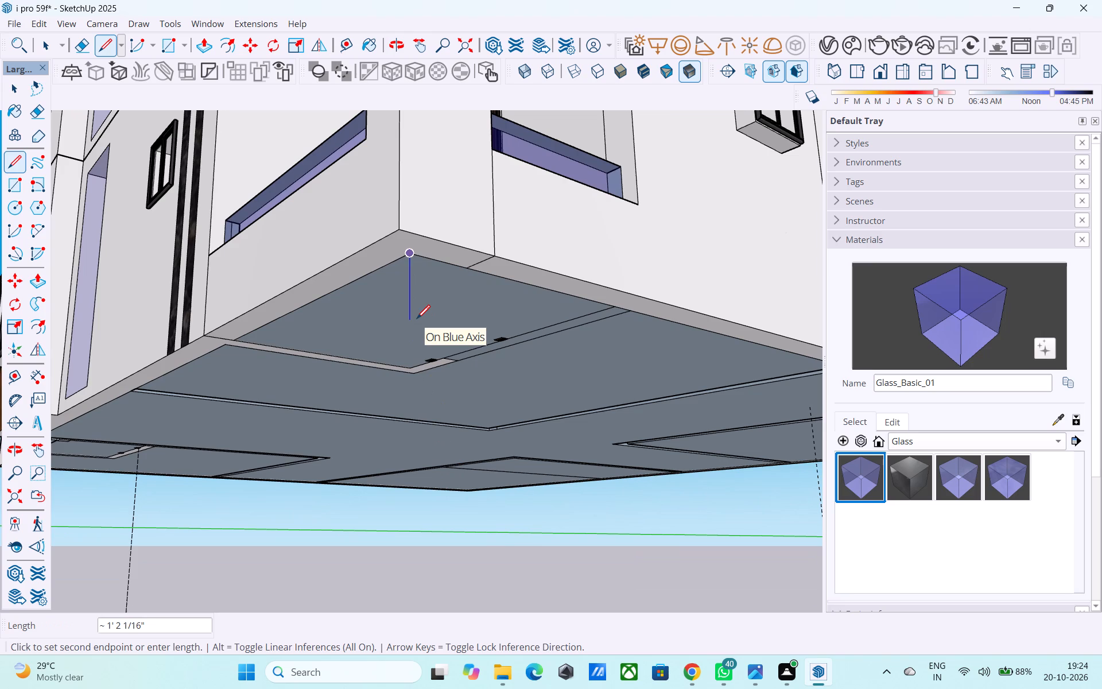
{"action": "type", "text": "6\""}
{"action": "key", "text": "Return"}
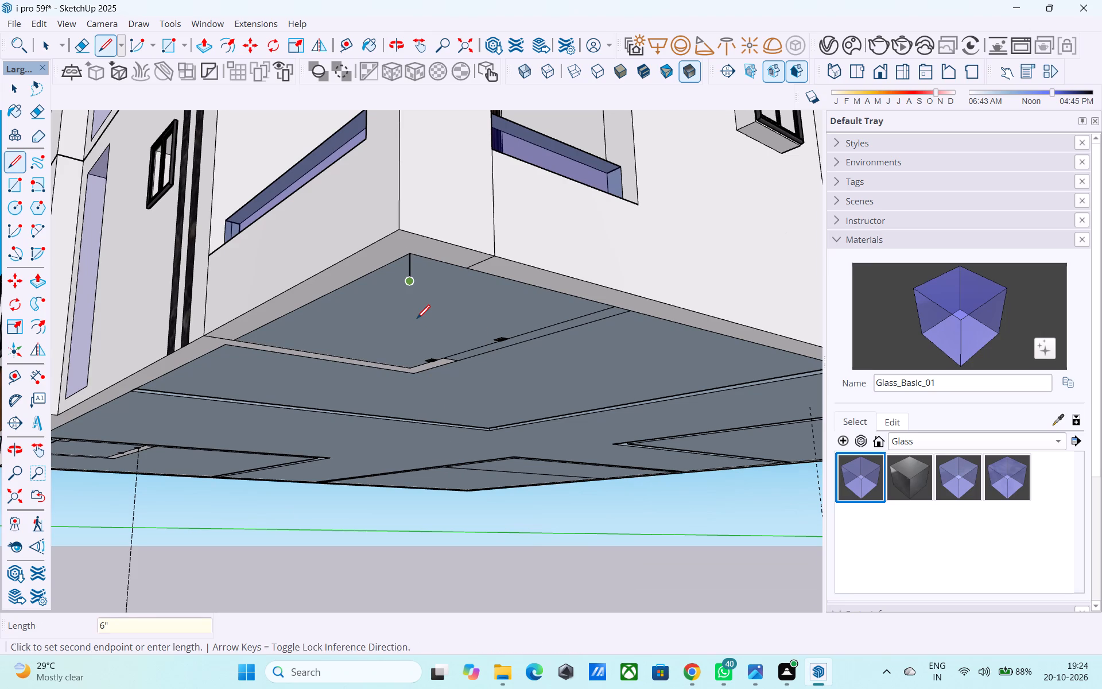
Draw a 6" vertical line down from the inner wall corner where the two blank walls meet, diagonally opposite.
{"action": "scroll", "coordinate": [385, 374], "scroll_direction": "down", "scroll_amount": 4}
{"action": "middle_click_drag", "start_coordinate": [368, 371], "coordinate": [199, 362]}
{"action": "middle_click_drag", "start_coordinate": [440, 398], "coordinate": [226, 340]}
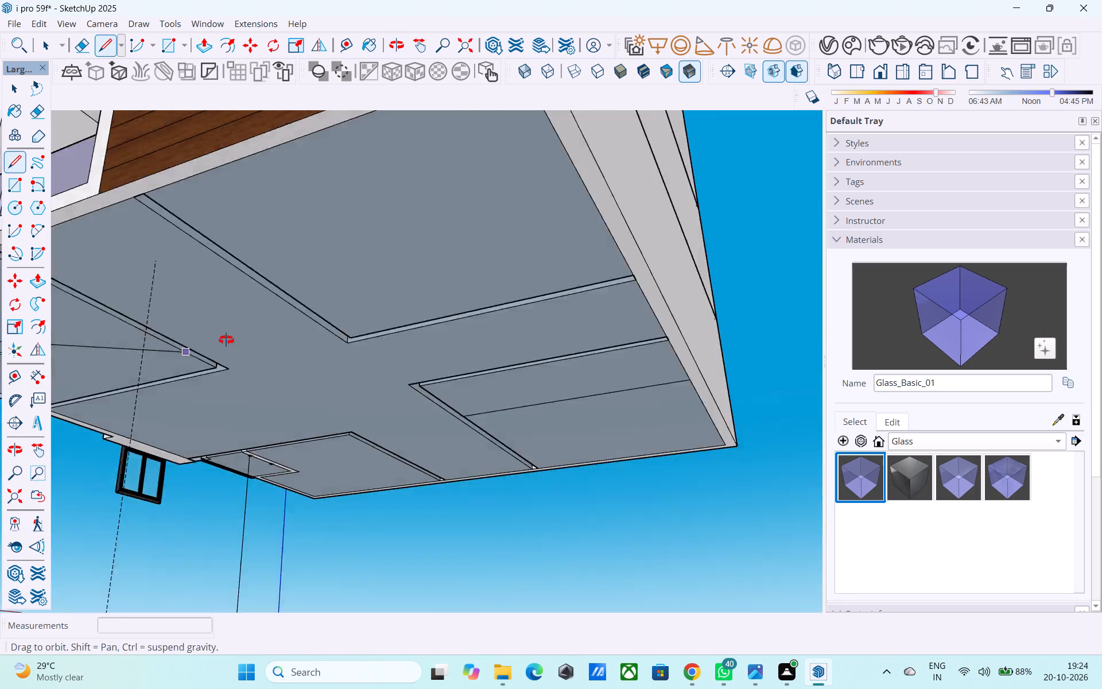
{"action": "middle_click_drag", "start_coordinate": [226, 340], "coordinate": [218, 338]}
{"action": "scroll", "coordinate": [206, 336], "scroll_direction": "down", "scroll_amount": 5}
{"action": "scroll", "coordinate": [554, 430], "scroll_direction": "up", "scroll_amount": 5}
{"action": "key", "text": "space"}
{"action": "key", "text": "l"}
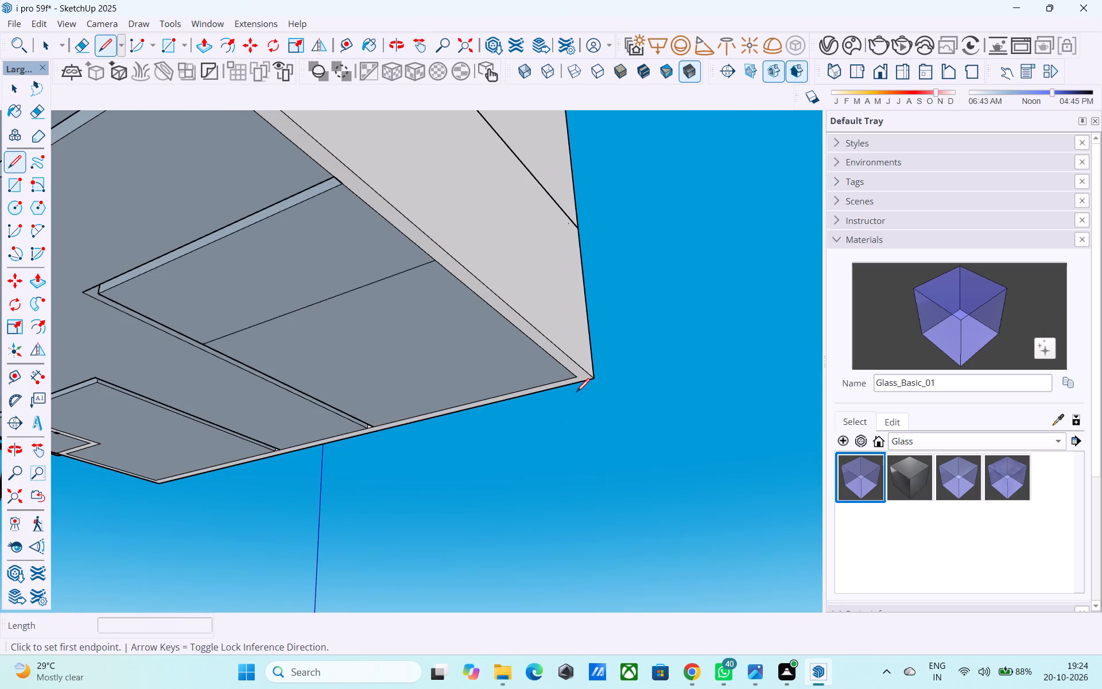
{"action": "scroll", "coordinate": [577, 392], "scroll_direction": "up", "scroll_amount": 8}
{"action": "left_click", "coordinate": [573, 361]}
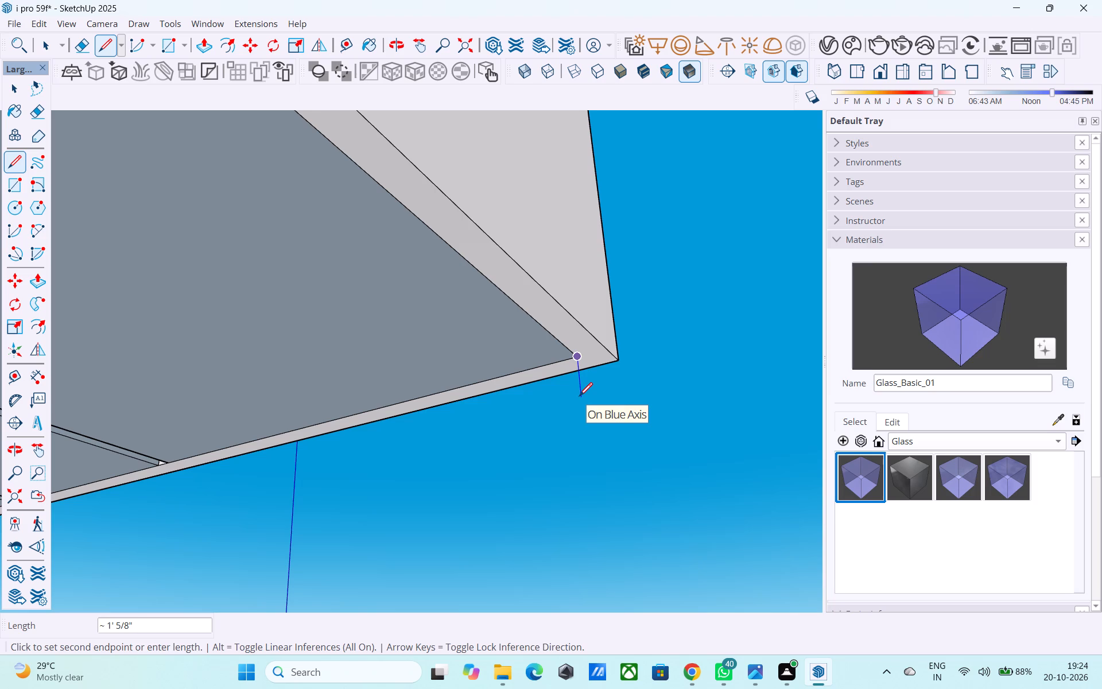
{"action": "type", "text": "6\""}
{"action": "key", "text": "Return"}
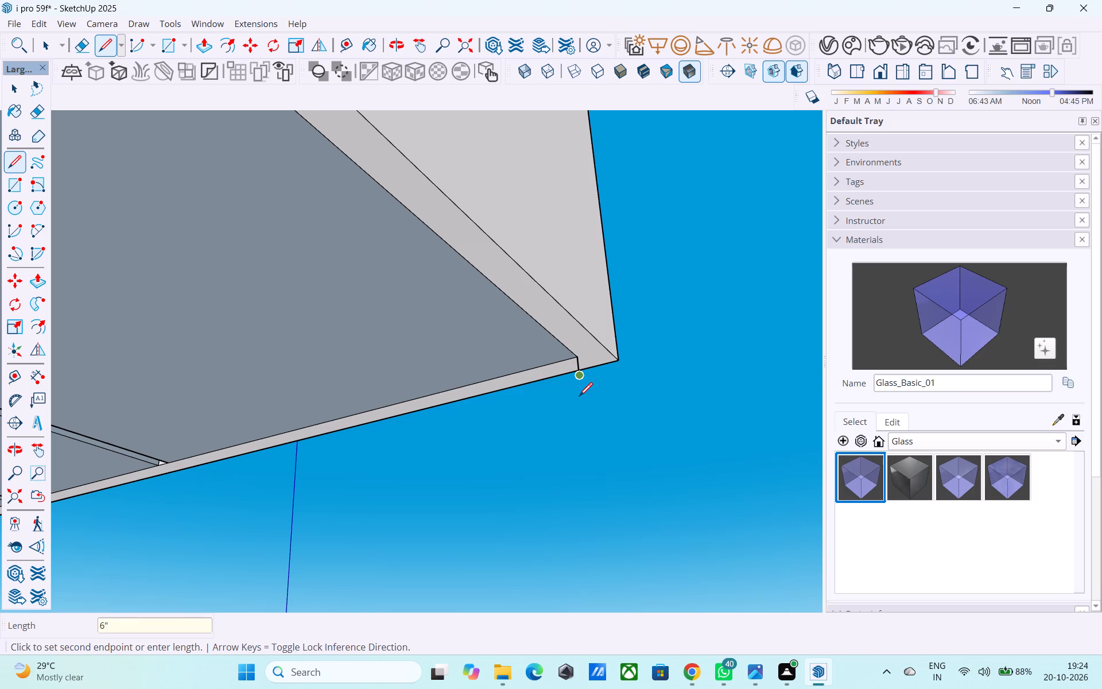
Draw a 44' 6" by 38' 6" rectangle below the building between the lower ends of the two 6" verticals.
{"action": "key", "text": "r"}
{"action": "left_click", "coordinate": [577, 376]}
{"action": "scroll", "coordinate": [577, 376], "scroll_direction": "down", "scroll_amount": 7}
{"action": "middle_click_drag", "start_coordinate": [452, 422], "coordinate": [503, 410]}
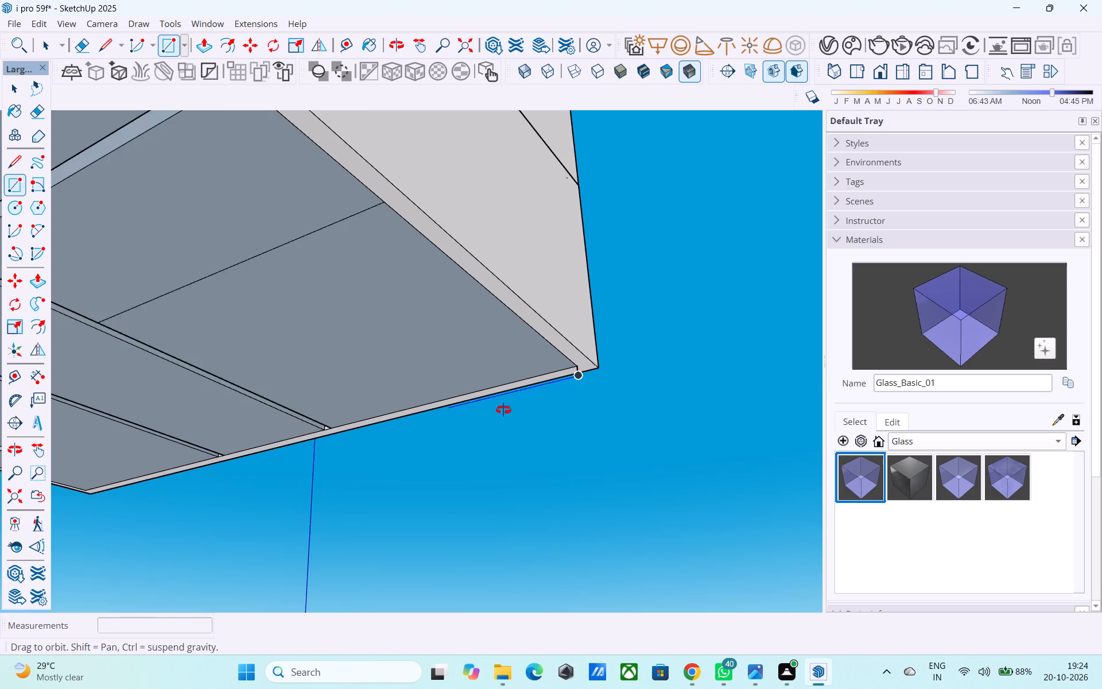
{"action": "middle_click_drag", "start_coordinate": [503, 410], "coordinate": [584, 392]}
{"action": "scroll", "coordinate": [592, 393], "scroll_direction": "down", "scroll_amount": 10}
{"action": "middle_click_drag", "start_coordinate": [233, 215], "coordinate": [269, 305]}
{"action": "scroll", "coordinate": [267, 306], "scroll_direction": "up", "scroll_amount": 3}
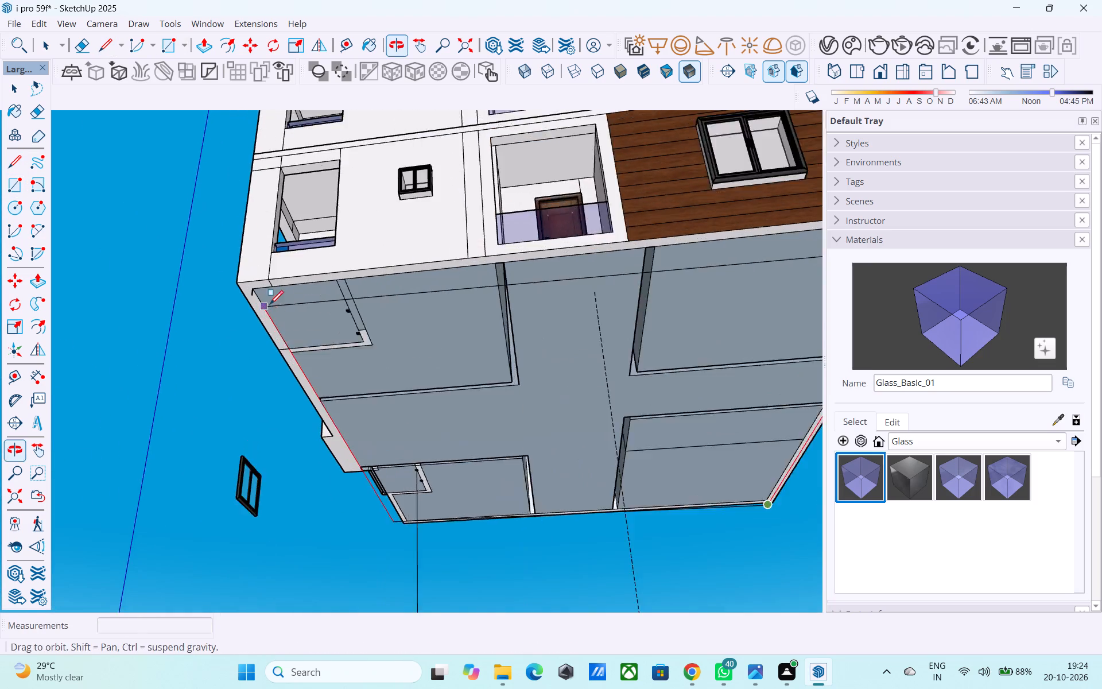
{"action": "scroll", "coordinate": [270, 305], "scroll_direction": "up", "scroll_amount": 15}
{"action": "left_click", "coordinate": [269, 288]}
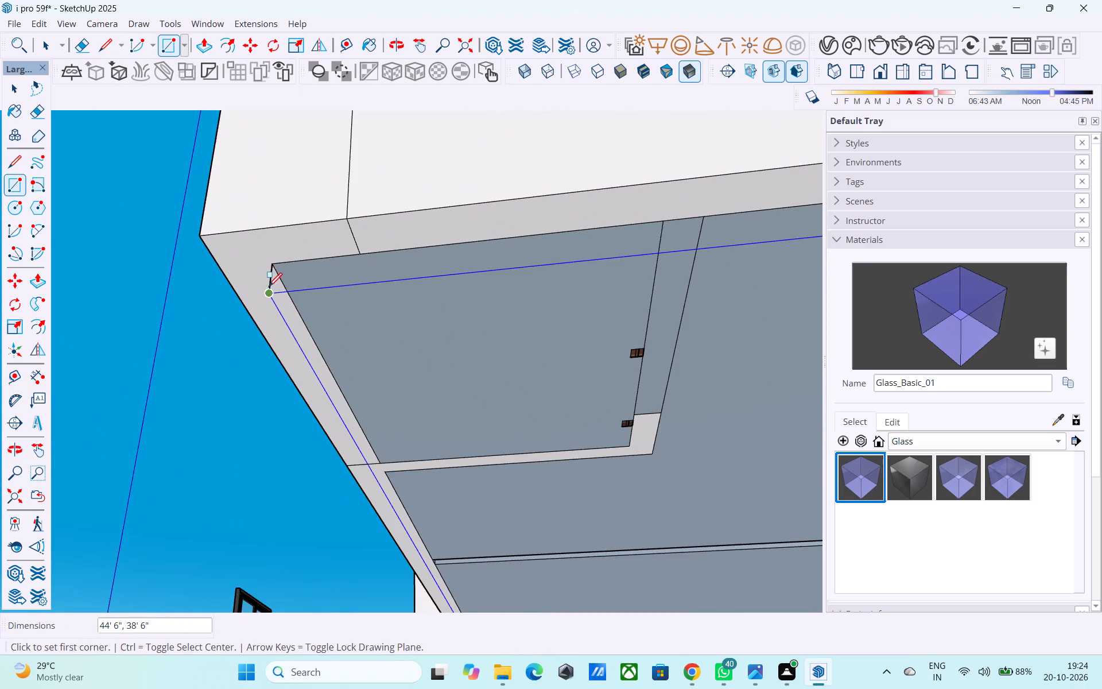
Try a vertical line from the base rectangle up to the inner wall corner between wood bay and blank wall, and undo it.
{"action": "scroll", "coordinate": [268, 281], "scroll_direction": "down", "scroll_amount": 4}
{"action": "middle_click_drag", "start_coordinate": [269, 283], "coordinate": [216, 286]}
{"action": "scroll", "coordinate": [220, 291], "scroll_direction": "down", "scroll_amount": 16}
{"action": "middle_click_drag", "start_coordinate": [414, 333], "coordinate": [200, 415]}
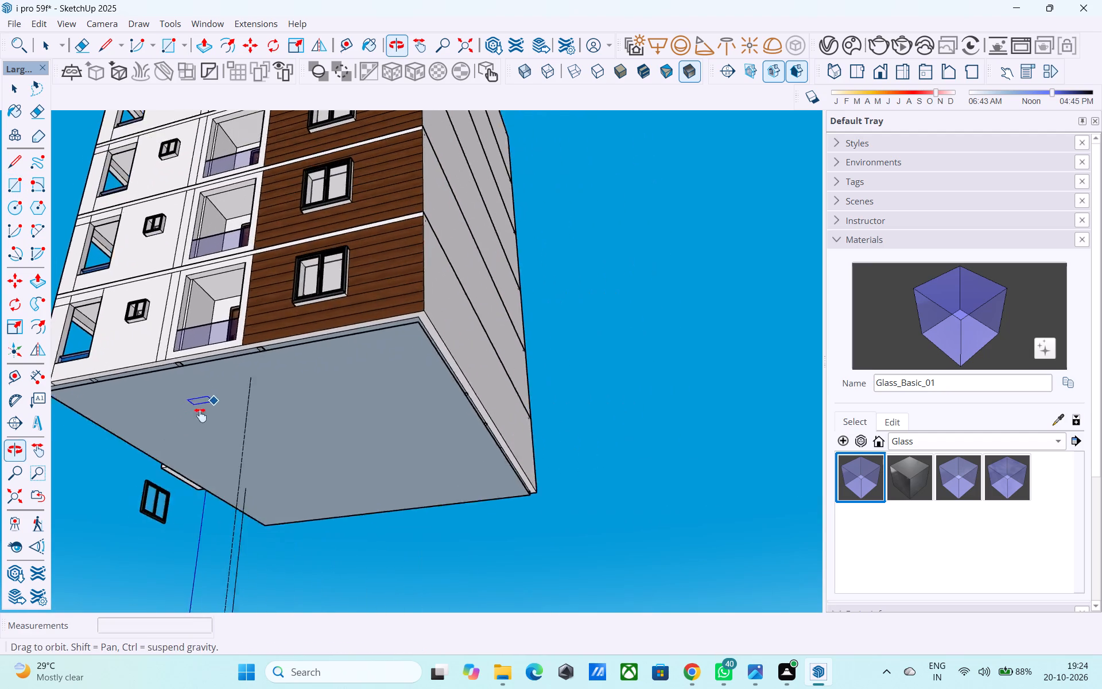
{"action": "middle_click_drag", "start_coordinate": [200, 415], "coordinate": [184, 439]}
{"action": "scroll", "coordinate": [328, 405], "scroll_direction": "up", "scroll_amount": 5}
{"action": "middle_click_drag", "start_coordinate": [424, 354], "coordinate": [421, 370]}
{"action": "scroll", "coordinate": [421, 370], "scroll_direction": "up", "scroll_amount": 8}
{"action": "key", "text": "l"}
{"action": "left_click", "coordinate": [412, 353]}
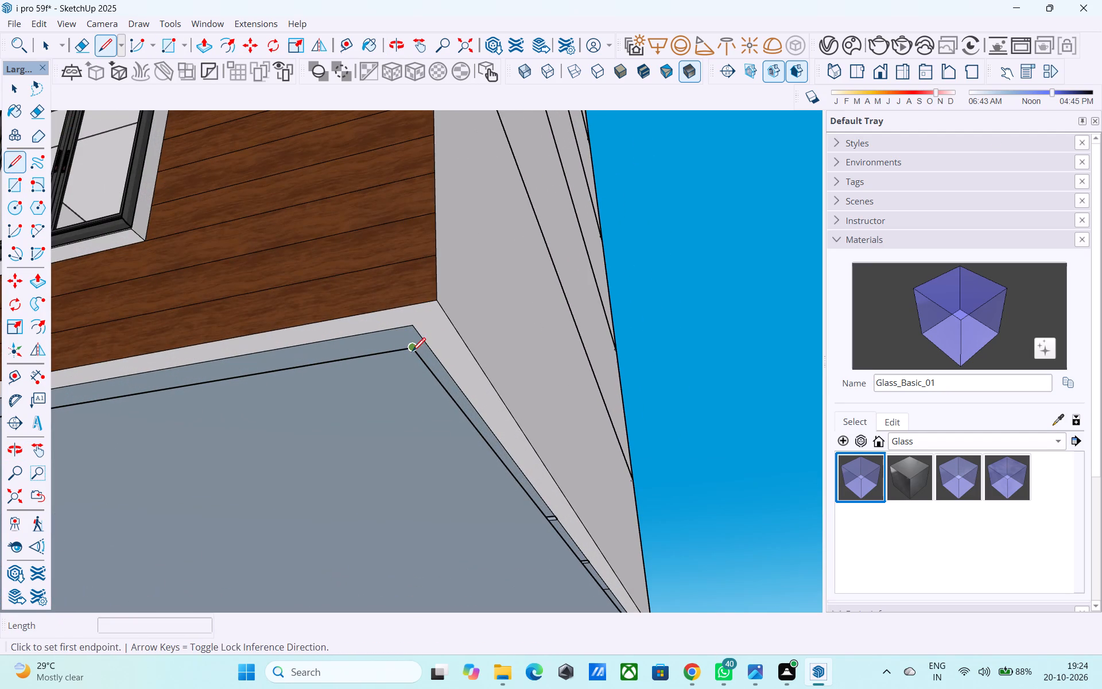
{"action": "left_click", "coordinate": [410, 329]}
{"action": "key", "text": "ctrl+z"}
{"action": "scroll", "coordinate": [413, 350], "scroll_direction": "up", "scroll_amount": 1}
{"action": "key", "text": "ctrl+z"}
Draw a vertical line from the base rectangle's corner up to the inner wall corner between the wood bay and the blank wall.
{"action": "scroll", "coordinate": [414, 350], "scroll_direction": "up", "scroll_amount": 6, "text": "ctrl"}
{"action": "left_click", "coordinate": [414, 349]}
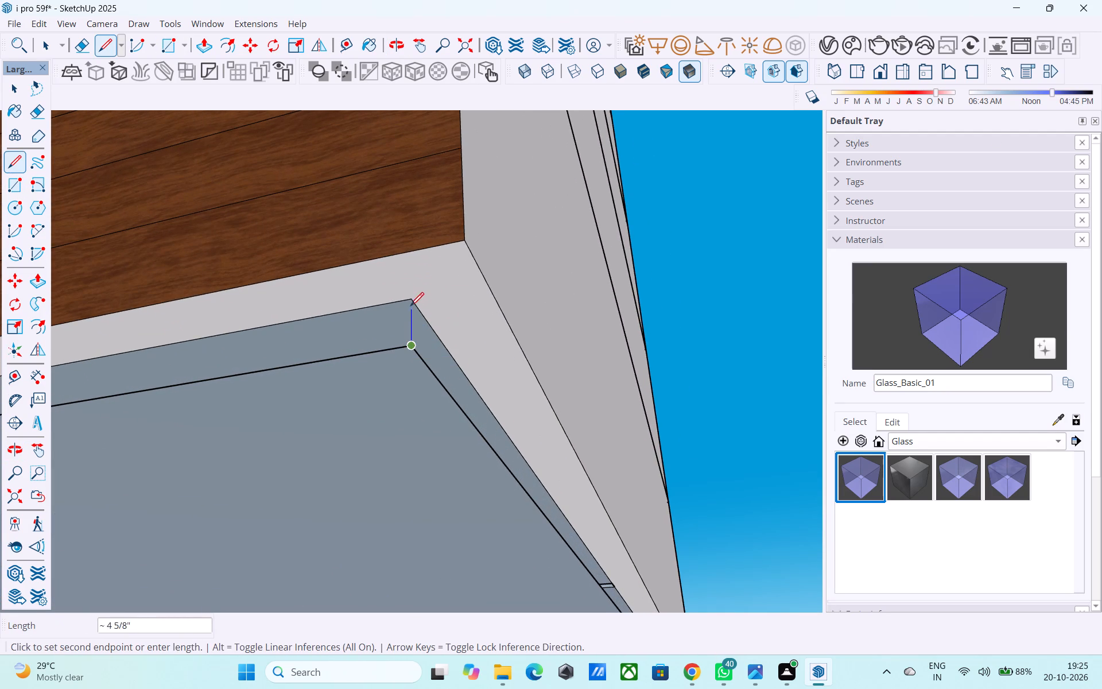
{"action": "scroll", "coordinate": [409, 304], "scroll_direction": "up", "scroll_amount": 1}
{"action": "left_click", "coordinate": [409, 304]}
{"action": "middle_click_drag", "start_coordinate": [507, 353], "coordinate": [332, 380]}
{"action": "scroll", "coordinate": [287, 381], "scroll_direction": "down", "scroll_amount": 10}
{"action": "middle_click_drag", "start_coordinate": [358, 388], "coordinate": [212, 421]}
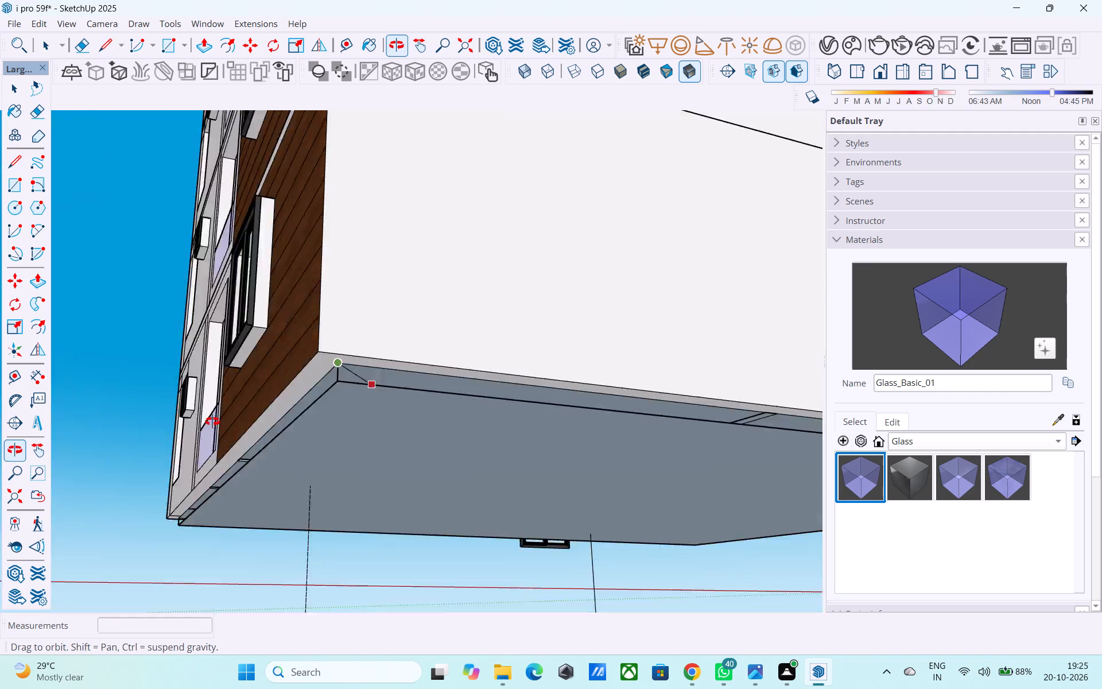
{"action": "middle_click_drag", "start_coordinate": [212, 421], "coordinate": [152, 460]}
{"action": "scroll", "coordinate": [142, 420], "scroll_direction": "down", "scroll_amount": 6}
{"action": "middle_click", "coordinate": [442, 385]}
{"action": "middle_click_drag", "start_coordinate": [421, 378], "coordinate": [386, 355]}
{"action": "middle_click_drag", "start_coordinate": [463, 400], "coordinate": [202, 378], "text": "shift"}
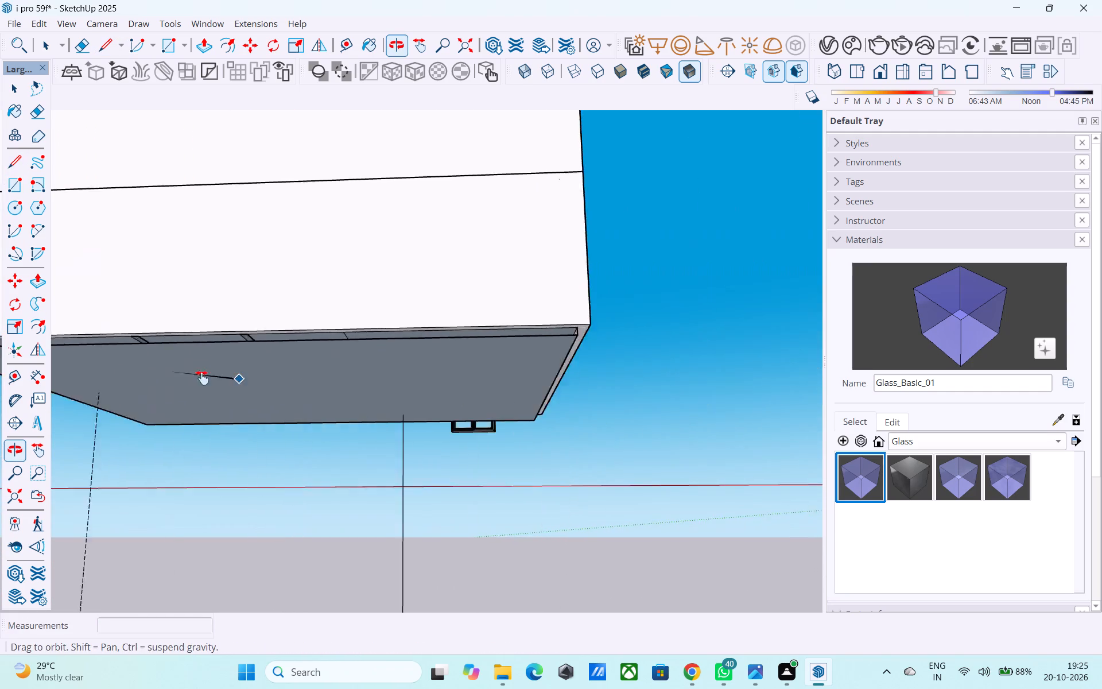
{"action": "middle_click_drag", "start_coordinate": [202, 378], "coordinate": [155, 388], "text": "shift"}
{"action": "scroll", "coordinate": [379, 336], "scroll_direction": "up", "scroll_amount": 15}
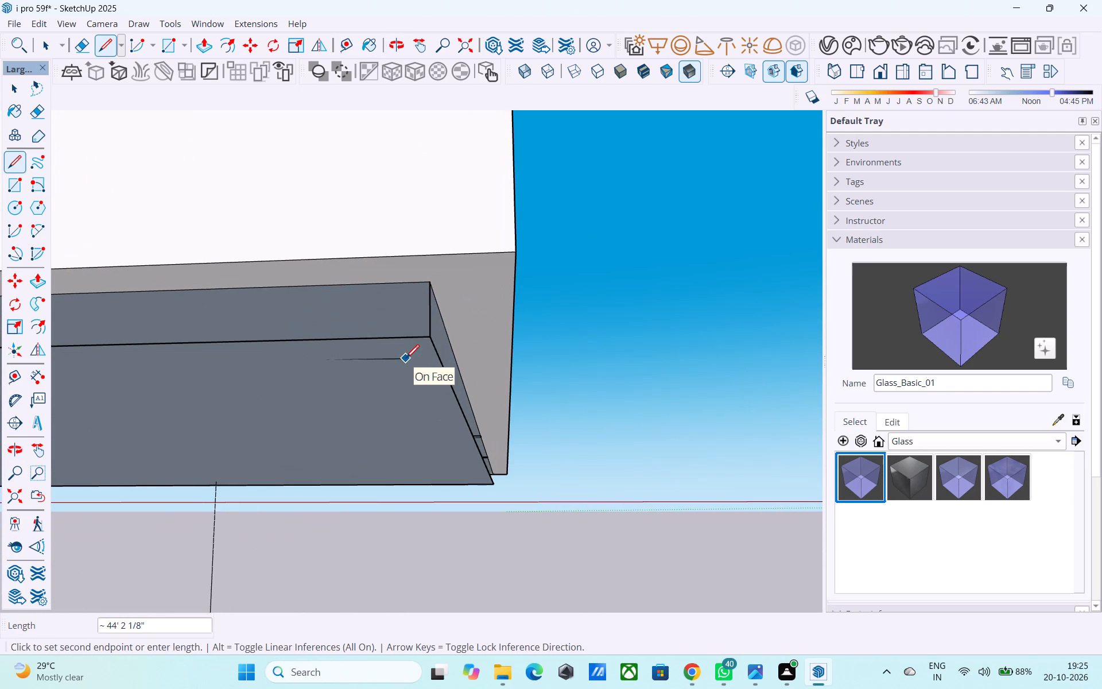
{"action": "key", "text": "l"}
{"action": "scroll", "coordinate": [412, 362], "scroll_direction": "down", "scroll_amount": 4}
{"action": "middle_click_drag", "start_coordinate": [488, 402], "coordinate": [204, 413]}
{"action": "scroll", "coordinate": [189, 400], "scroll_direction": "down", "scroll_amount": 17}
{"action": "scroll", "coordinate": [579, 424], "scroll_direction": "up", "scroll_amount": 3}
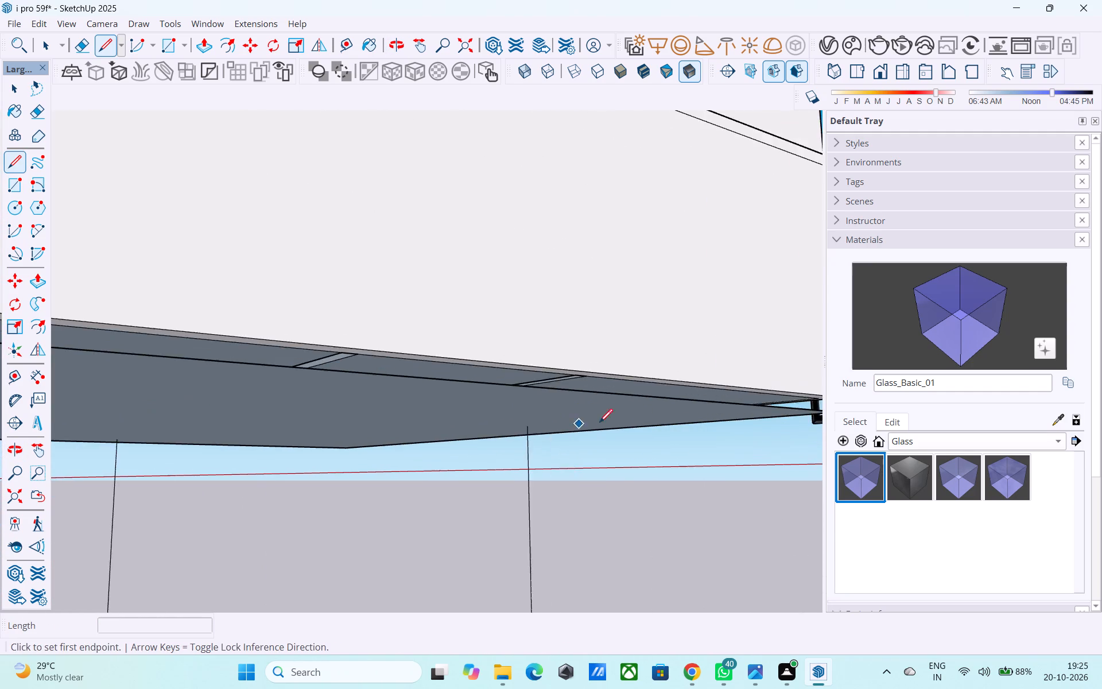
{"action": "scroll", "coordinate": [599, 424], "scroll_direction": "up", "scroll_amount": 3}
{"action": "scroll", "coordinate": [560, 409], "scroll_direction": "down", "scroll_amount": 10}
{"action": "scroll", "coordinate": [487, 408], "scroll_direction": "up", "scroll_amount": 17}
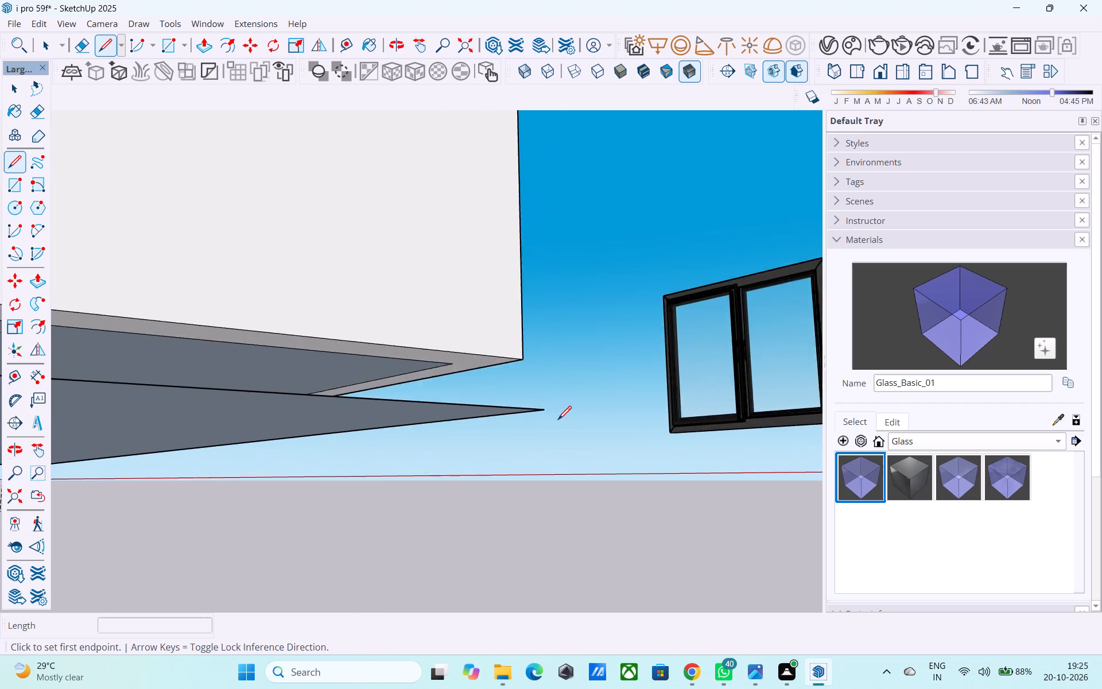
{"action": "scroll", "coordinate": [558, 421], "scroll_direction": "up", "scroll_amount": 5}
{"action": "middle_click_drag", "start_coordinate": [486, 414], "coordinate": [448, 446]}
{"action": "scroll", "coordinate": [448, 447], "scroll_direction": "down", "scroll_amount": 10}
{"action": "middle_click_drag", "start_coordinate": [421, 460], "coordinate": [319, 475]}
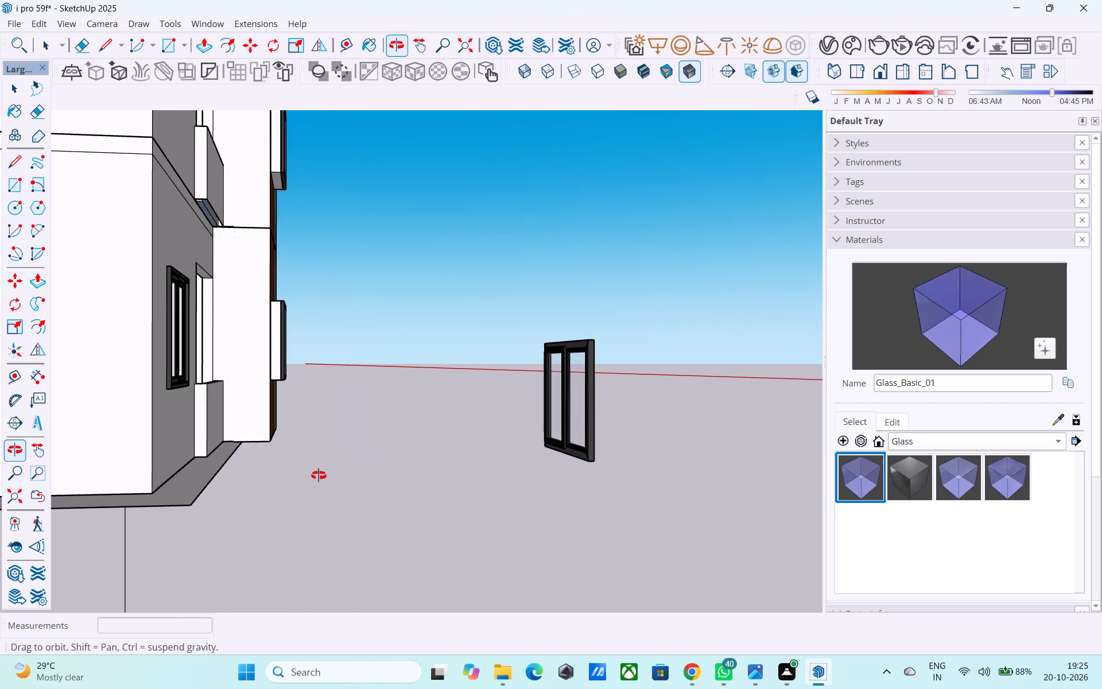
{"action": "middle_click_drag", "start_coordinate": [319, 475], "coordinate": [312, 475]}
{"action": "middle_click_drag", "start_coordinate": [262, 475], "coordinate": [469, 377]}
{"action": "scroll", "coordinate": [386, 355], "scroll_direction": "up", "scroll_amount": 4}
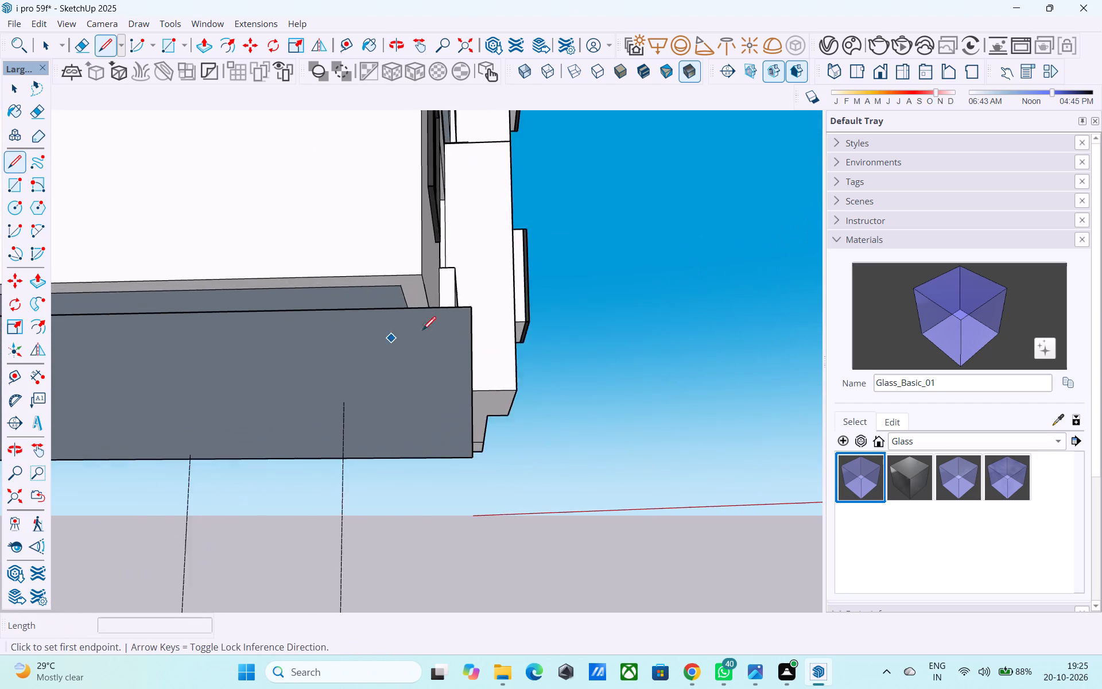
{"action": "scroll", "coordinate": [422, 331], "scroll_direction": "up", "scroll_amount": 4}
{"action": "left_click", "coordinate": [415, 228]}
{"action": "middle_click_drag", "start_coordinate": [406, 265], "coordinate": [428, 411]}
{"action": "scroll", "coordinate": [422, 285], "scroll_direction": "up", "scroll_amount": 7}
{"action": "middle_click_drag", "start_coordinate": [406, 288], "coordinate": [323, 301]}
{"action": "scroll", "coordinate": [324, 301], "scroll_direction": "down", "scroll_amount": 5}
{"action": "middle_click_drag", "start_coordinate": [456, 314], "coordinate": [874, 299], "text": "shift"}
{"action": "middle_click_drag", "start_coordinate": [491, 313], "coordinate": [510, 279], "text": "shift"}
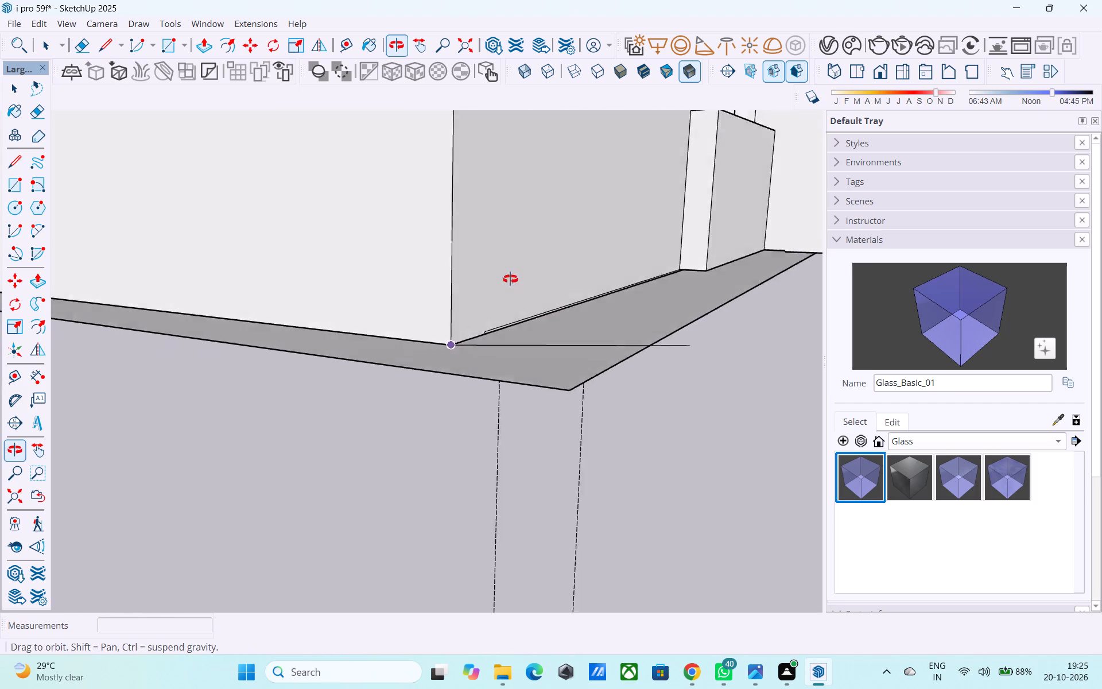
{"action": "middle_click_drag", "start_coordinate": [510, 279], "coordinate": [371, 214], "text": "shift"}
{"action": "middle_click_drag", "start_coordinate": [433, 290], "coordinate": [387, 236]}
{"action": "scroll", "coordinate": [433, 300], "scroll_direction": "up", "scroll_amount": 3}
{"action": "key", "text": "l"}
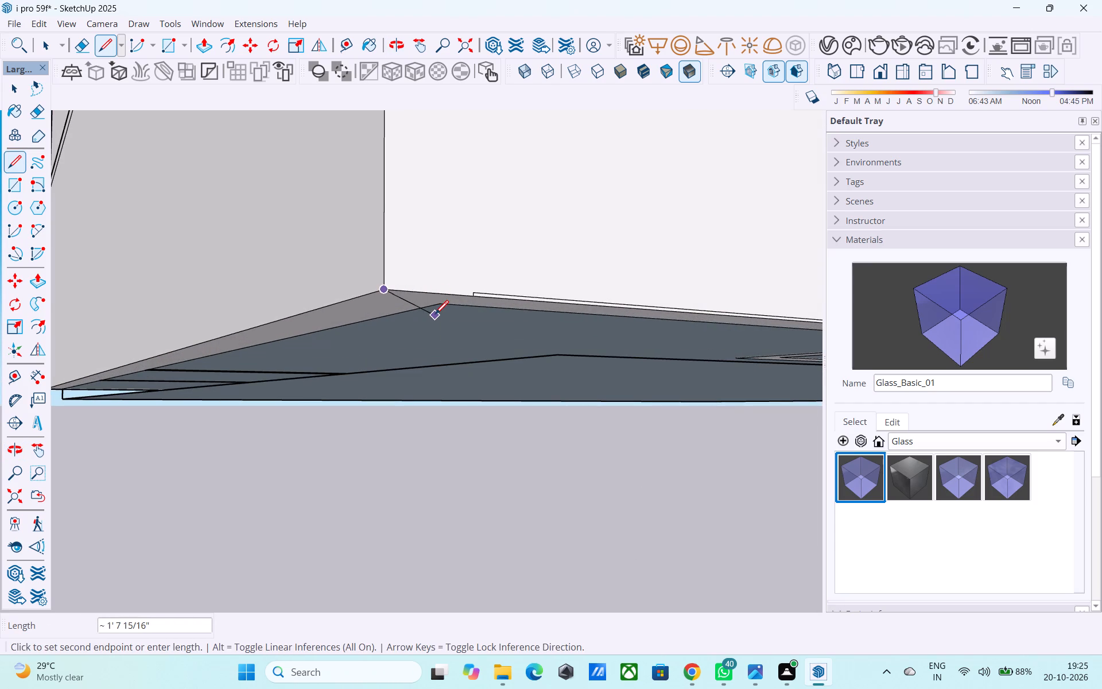
Draw a vertical line from the inner wall corner between the blank wall and the black-striped side down to the base rectangle's edge.
{"action": "scroll", "coordinate": [435, 315], "scroll_direction": "up", "scroll_amount": 3}
{"action": "left_click", "coordinate": [443, 299]}
{"action": "middle_click_drag", "start_coordinate": [440, 386], "coordinate": [433, 430]}
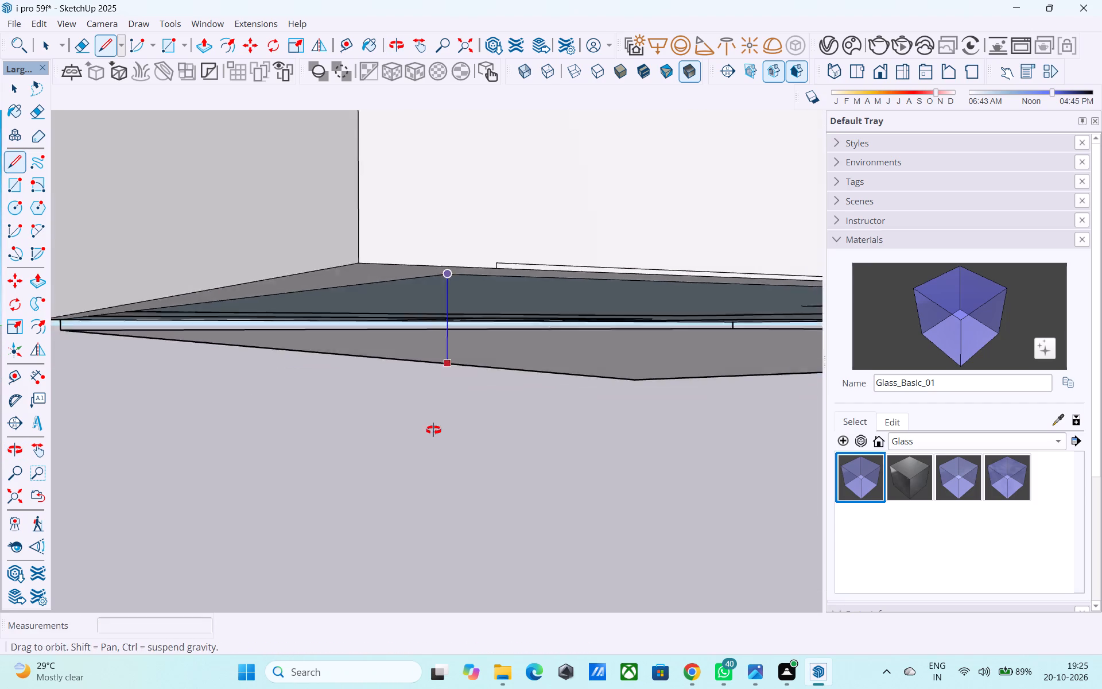
{"action": "middle_click_drag", "start_coordinate": [433, 430], "coordinate": [431, 510]}
{"action": "left_click", "coordinate": [451, 294]}
{"action": "scroll", "coordinate": [453, 296], "scroll_direction": "up", "scroll_amount": 1}
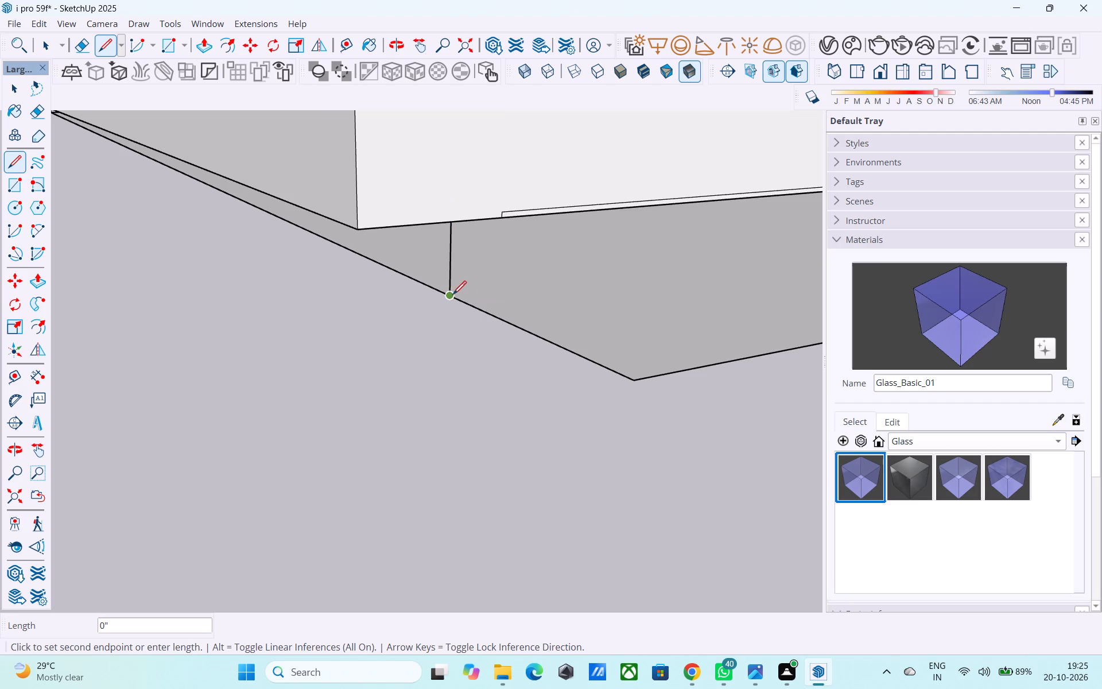
{"action": "scroll", "coordinate": [453, 296], "scroll_direction": "up", "scroll_amount": 1}
{"action": "left_click", "coordinate": [454, 296]}
Draw a line about 44' 6" long from that vertical's lower end to the base corner between the black-striped and balcony sides.
{"action": "scroll", "coordinate": [521, 284], "scroll_direction": "down", "scroll_amount": 4}
{"action": "middle_click_drag", "start_coordinate": [521, 283], "coordinate": [413, 304], "text": "shift"}
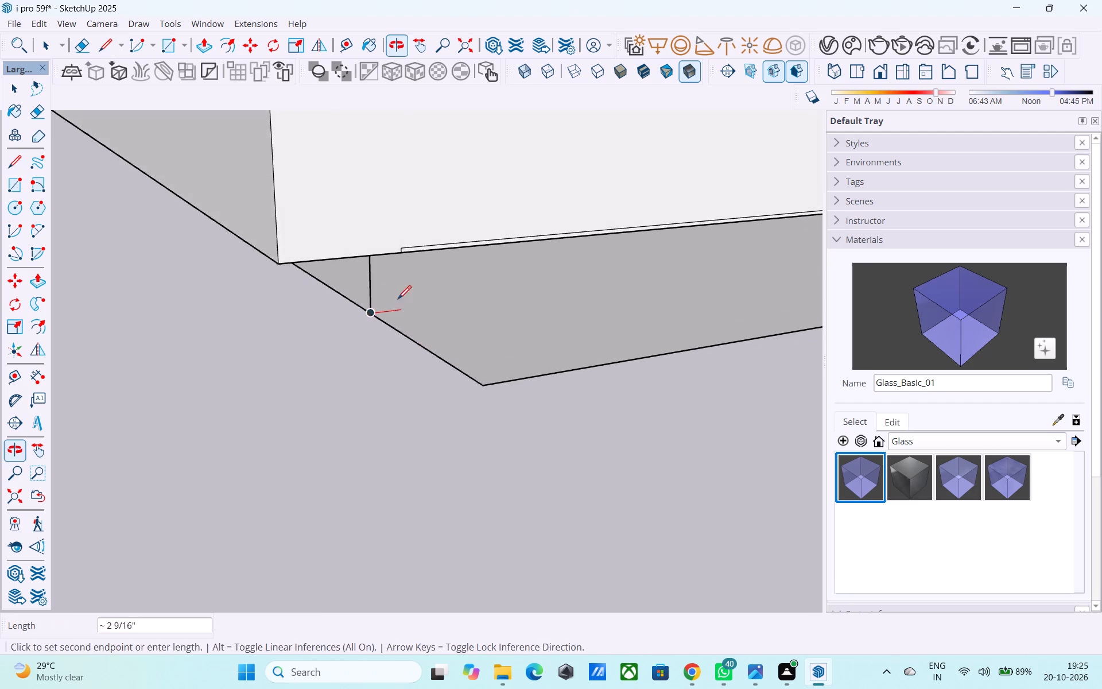
{"action": "scroll", "coordinate": [398, 301], "scroll_direction": "down", "scroll_amount": 5}
{"action": "middle_click_drag", "start_coordinate": [515, 331], "coordinate": [263, 359], "text": "shift"}
{"action": "scroll", "coordinate": [277, 360], "scroll_direction": "down", "scroll_amount": 5}
{"action": "middle_click_drag", "start_coordinate": [491, 334], "coordinate": [239, 340]}
{"action": "scroll", "coordinate": [528, 310], "scroll_direction": "down", "scroll_amount": 1}
{"action": "middle_click_drag", "start_coordinate": [530, 314], "coordinate": [267, 307], "text": "shift"}
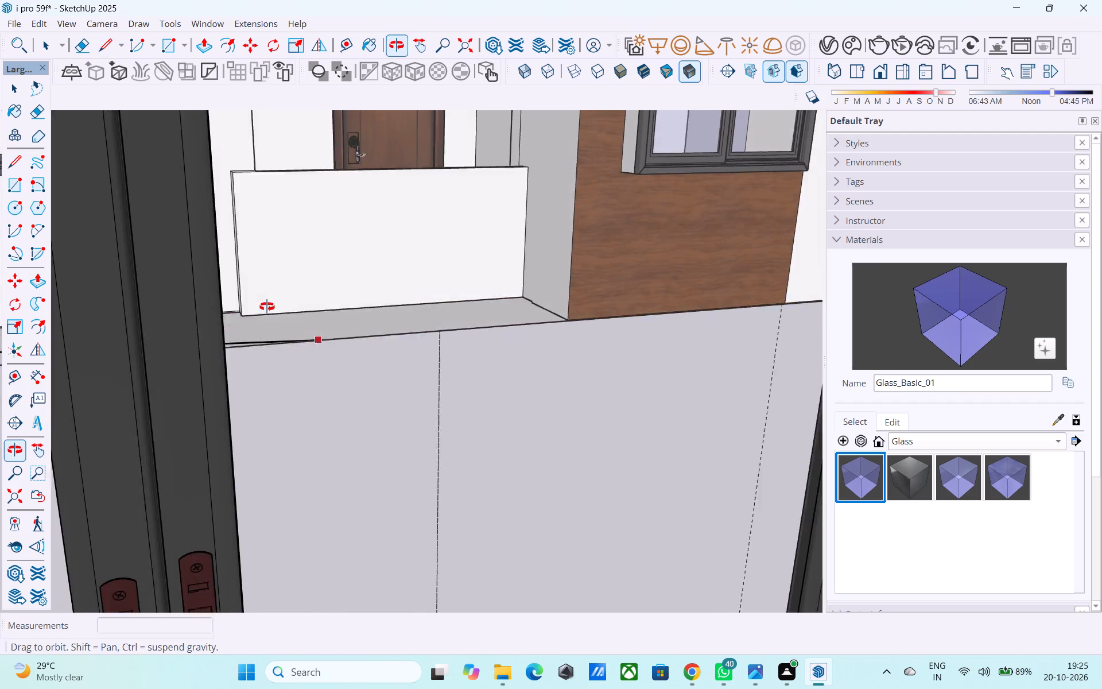
{"action": "middle_click_drag", "start_coordinate": [267, 307], "coordinate": [242, 285], "text": "shift"}
{"action": "scroll", "coordinate": [272, 295], "scroll_direction": "down", "scroll_amount": 6}
{"action": "middle_click_drag", "start_coordinate": [517, 348], "coordinate": [169, 299]}
{"action": "scroll", "coordinate": [358, 351], "scroll_direction": "down", "scroll_amount": 5}
{"action": "middle_click_drag", "start_coordinate": [553, 386], "coordinate": [20, 367]}
{"action": "middle_click_drag", "start_coordinate": [463, 394], "coordinate": [88, 366], "text": "shift"}
{"action": "middle_click_drag", "start_coordinate": [509, 386], "coordinate": [101, 380], "text": "shift"}
{"action": "middle_click_drag", "start_coordinate": [446, 408], "coordinate": [278, 402], "text": "shift"}
{"action": "scroll", "coordinate": [549, 367], "scroll_direction": "up", "scroll_amount": 10}
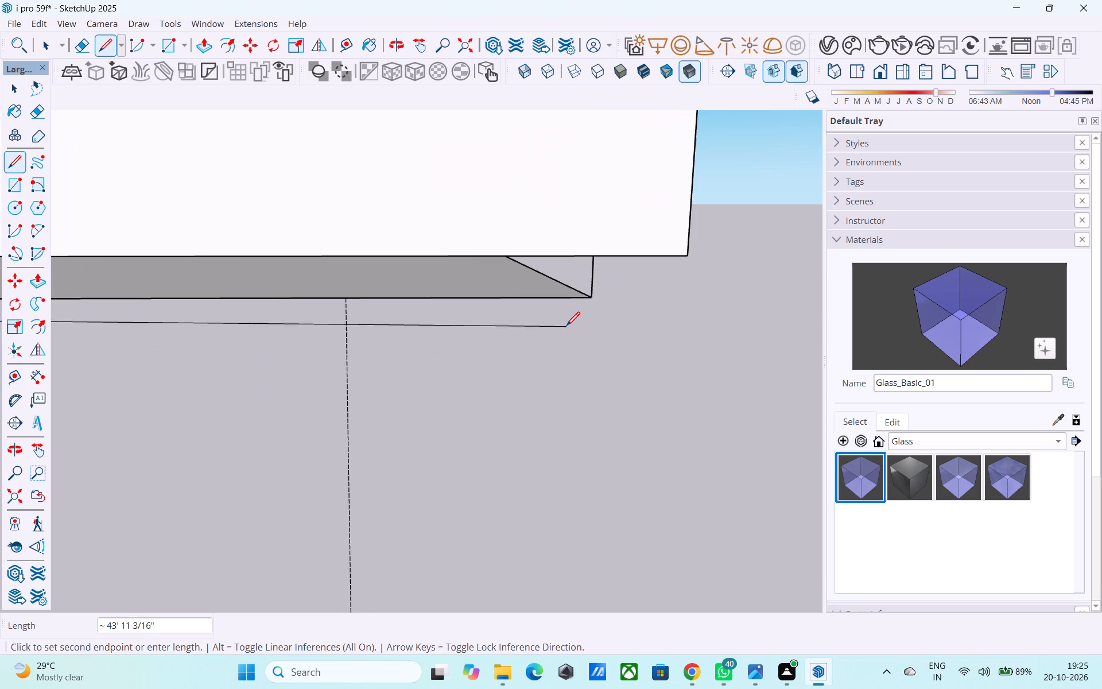
{"action": "scroll", "coordinate": [566, 327], "scroll_direction": "up", "scroll_amount": 1}
{"action": "left_click", "coordinate": [588, 300]}
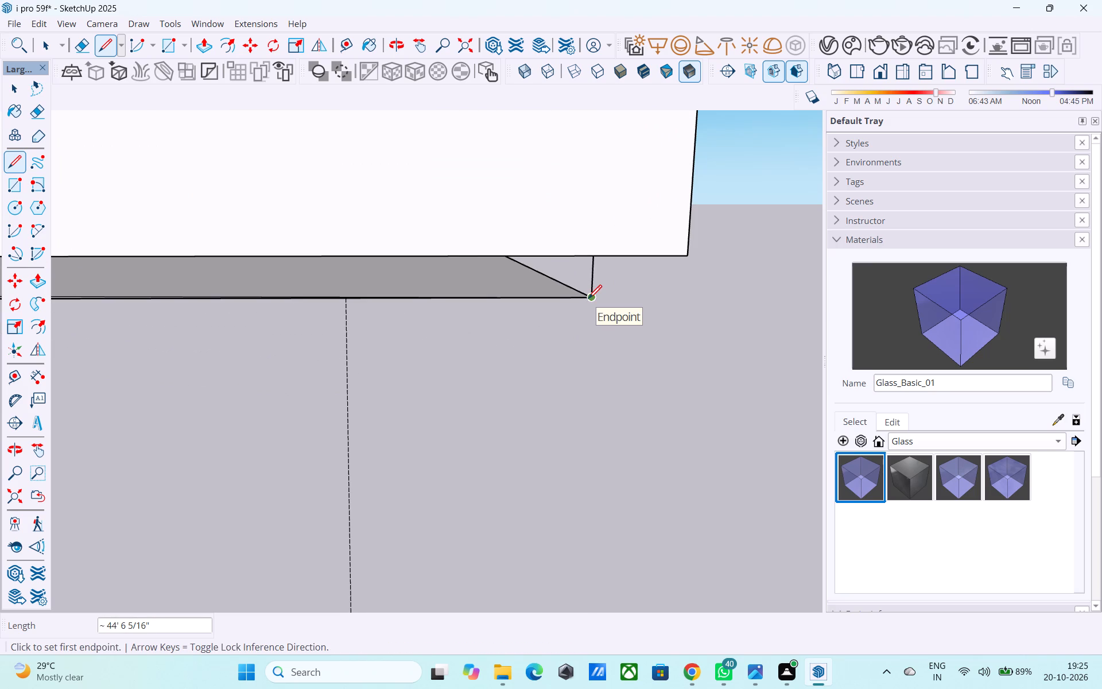
Draw a vertical rectangle about 38' 6" long along the balcony side, between its inner wall corners and the base rectangle.
{"action": "scroll", "coordinate": [589, 302], "scroll_direction": "down", "scroll_amount": 9}
{"action": "middle_click_drag", "start_coordinate": [589, 311], "coordinate": [654, 274], "text": "shift"}
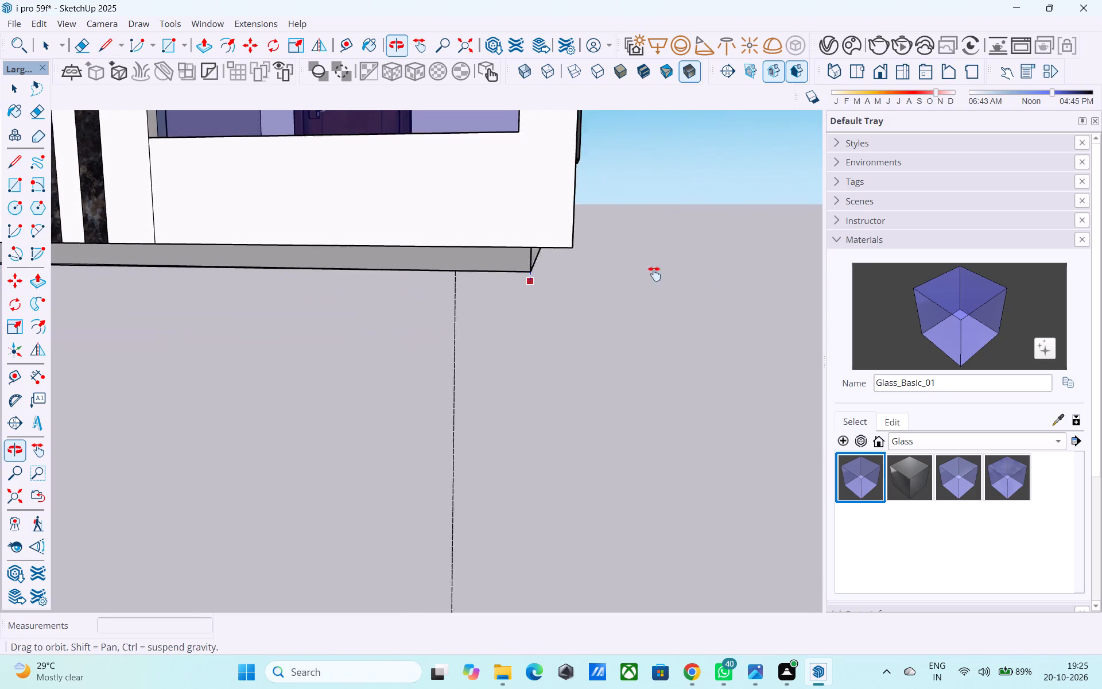
{"action": "middle_click_drag", "start_coordinate": [654, 274], "coordinate": [647, 258], "text": "shift"}
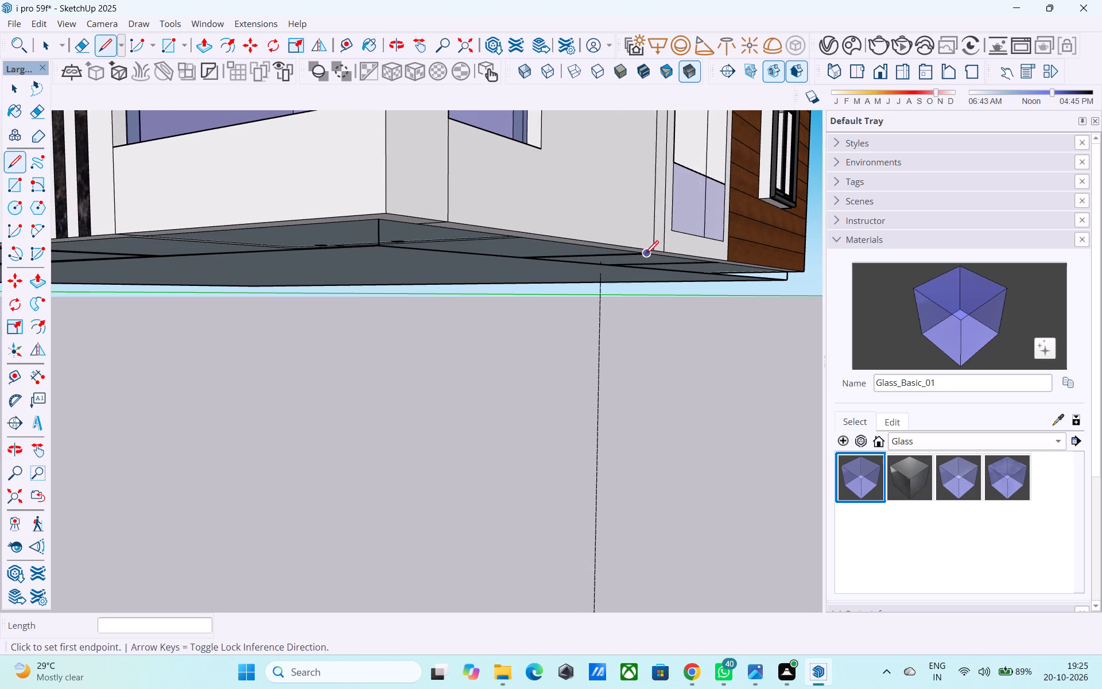
{"action": "key", "text": "r"}
{"action": "middle_click", "coordinate": [344, 299]}
{"action": "scroll", "coordinate": [406, 226], "scroll_direction": "up", "scroll_amount": 7}
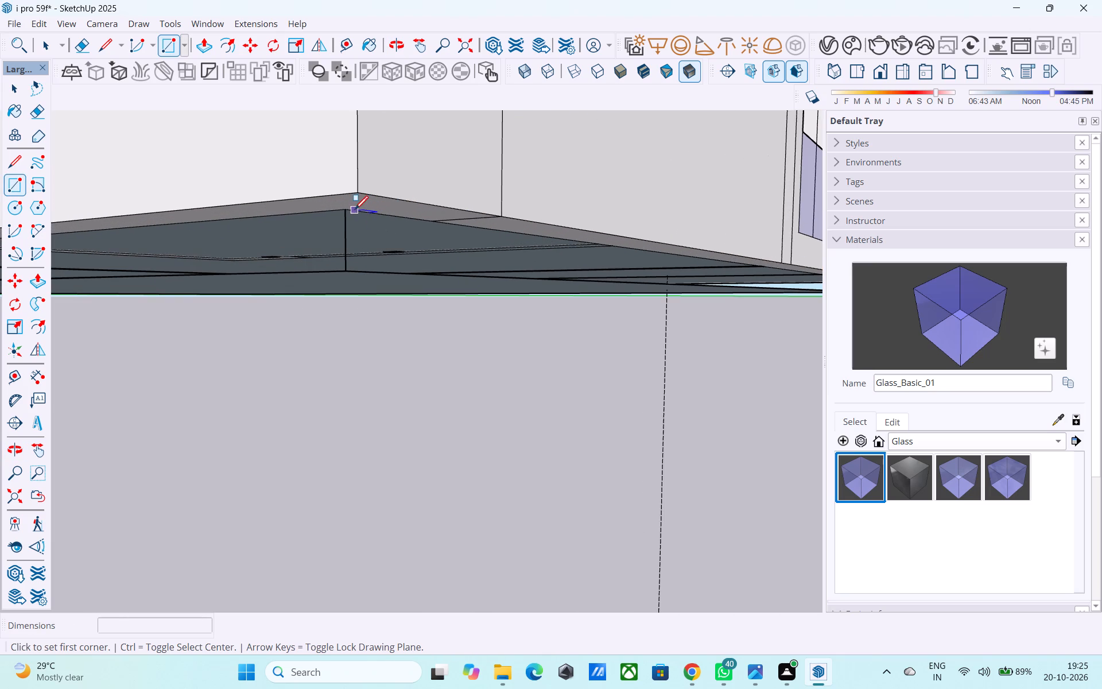
{"action": "left_click", "coordinate": [348, 211]}
{"action": "scroll", "coordinate": [358, 222], "scroll_direction": "down", "scroll_amount": 6}
{"action": "middle_click_drag", "start_coordinate": [359, 224], "coordinate": [371, 259]}
{"action": "middle_click_drag", "start_coordinate": [435, 284], "coordinate": [621, 401], "text": "shift"}
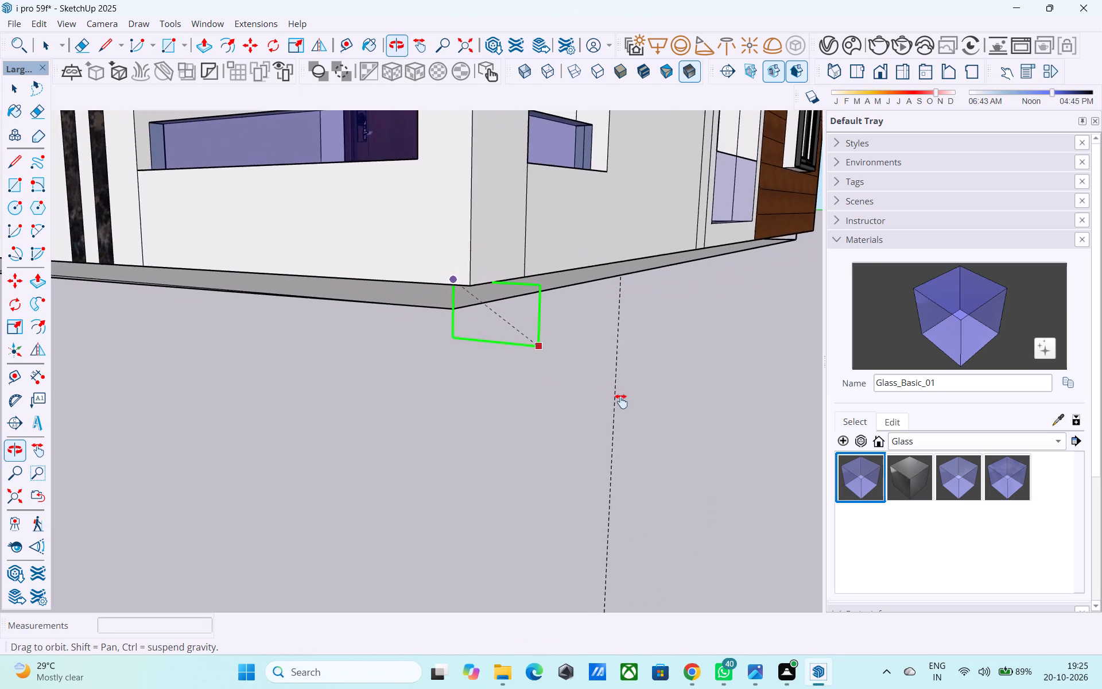
{"action": "middle_click_drag", "start_coordinate": [621, 401], "coordinate": [491, 355], "text": "shift"}
{"action": "scroll", "coordinate": [499, 353], "scroll_direction": "down", "scroll_amount": 3}
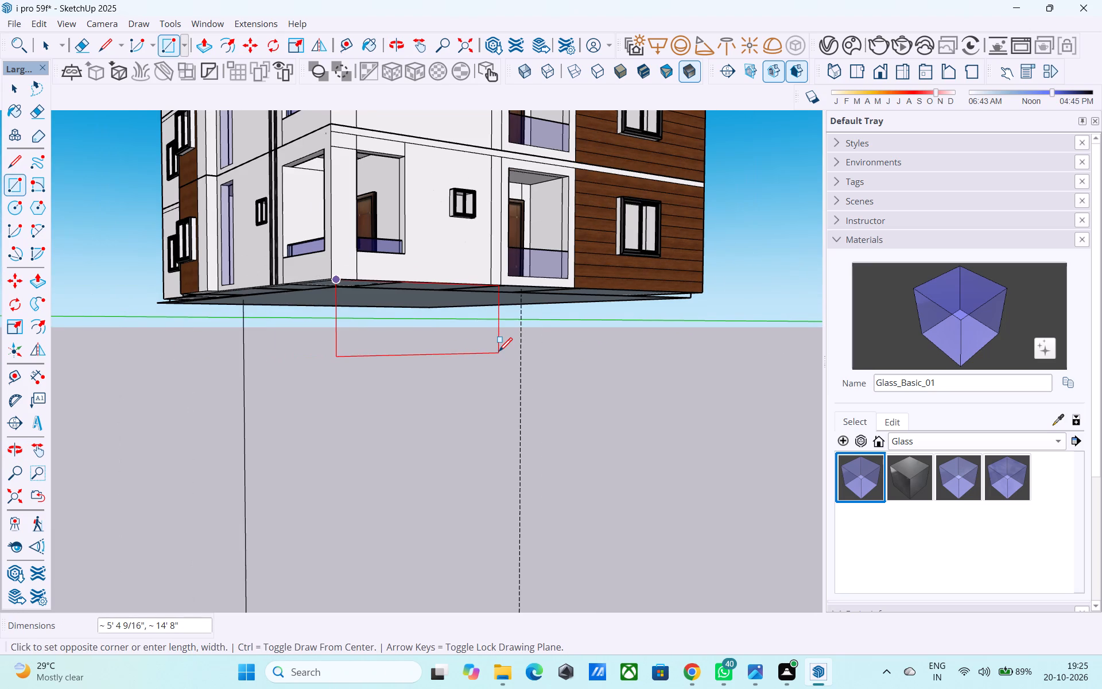
{"action": "middle_click_drag", "start_coordinate": [500, 353], "coordinate": [439, 354], "text": "shift"}
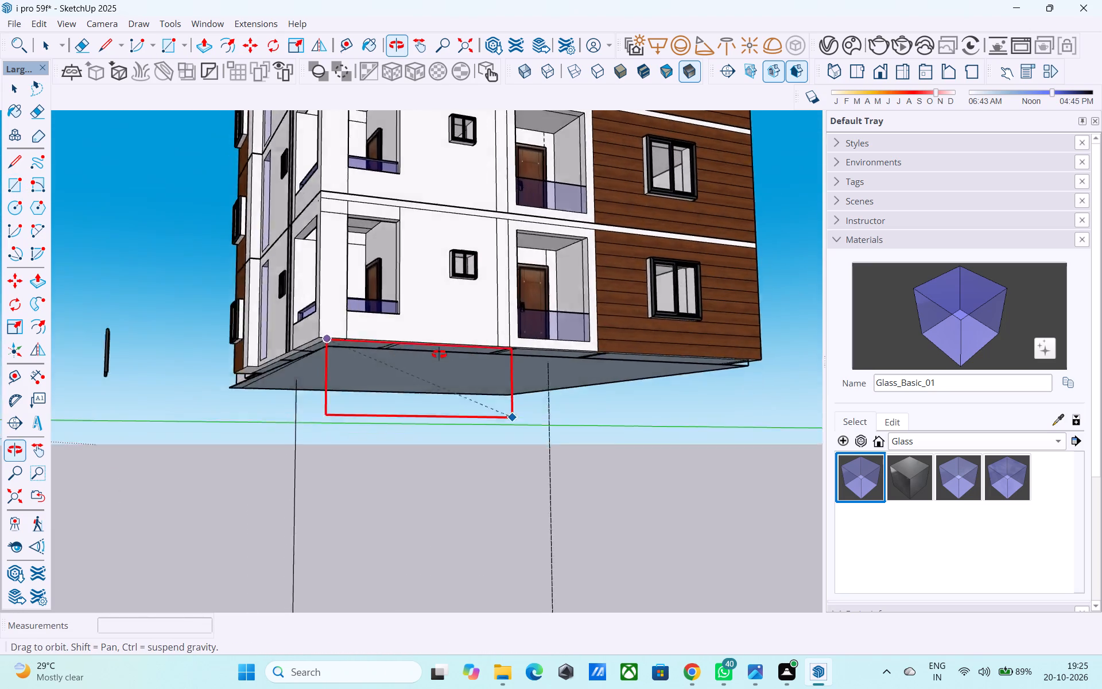
{"action": "middle_click_drag", "start_coordinate": [439, 354], "coordinate": [368, 319], "text": "shift"}
{"action": "middle_click_drag", "start_coordinate": [680, 320], "coordinate": [461, 346], "text": "shift"}
{"action": "scroll", "coordinate": [496, 370], "scroll_direction": "up", "scroll_amount": 12}
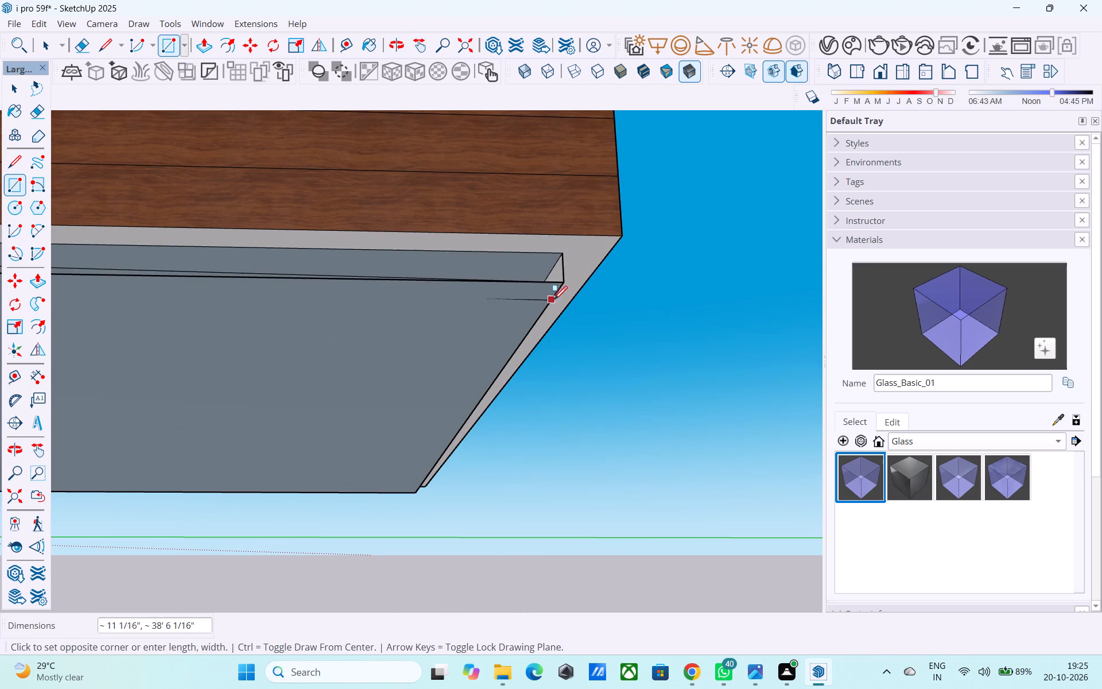
{"action": "left_click", "coordinate": [565, 286]}
Draw a 6" high vertical rectangle from the wood bay's inner corner along the blank wall to the corner where the blank walls meet.
{"action": "scroll", "coordinate": [592, 291], "scroll_direction": "down", "scroll_amount": 6}
{"action": "middle_click_drag", "start_coordinate": [665, 359], "coordinate": [283, 375]}
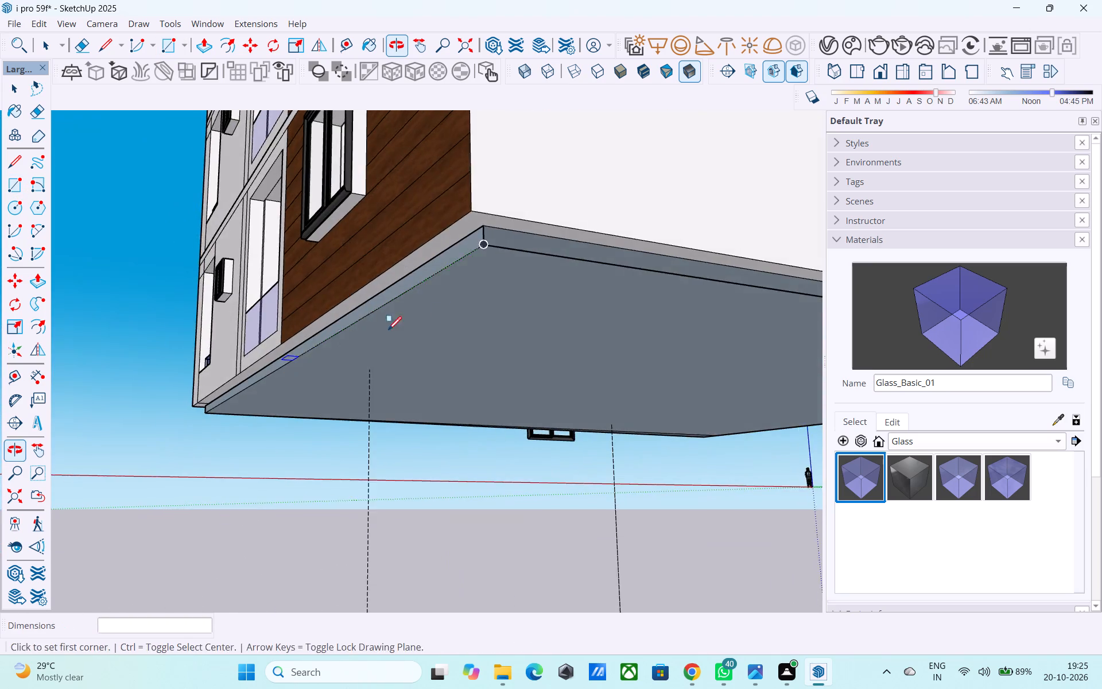
{"action": "middle_click_drag", "start_coordinate": [486, 312], "coordinate": [269, 368]}
{"action": "scroll", "coordinate": [269, 365], "scroll_direction": "up", "scroll_amount": 12}
{"action": "left_click", "coordinate": [187, 275]}
{"action": "scroll", "coordinate": [256, 304], "scroll_direction": "down", "scroll_amount": 5}
{"action": "middle_click_drag", "start_coordinate": [478, 300], "coordinate": [170, 327]}
{"action": "scroll", "coordinate": [179, 328], "scroll_direction": "down", "scroll_amount": 5}
{"action": "middle_click_drag", "start_coordinate": [507, 411], "coordinate": [118, 334]}
{"action": "scroll", "coordinate": [521, 351], "scroll_direction": "up", "scroll_amount": 8}
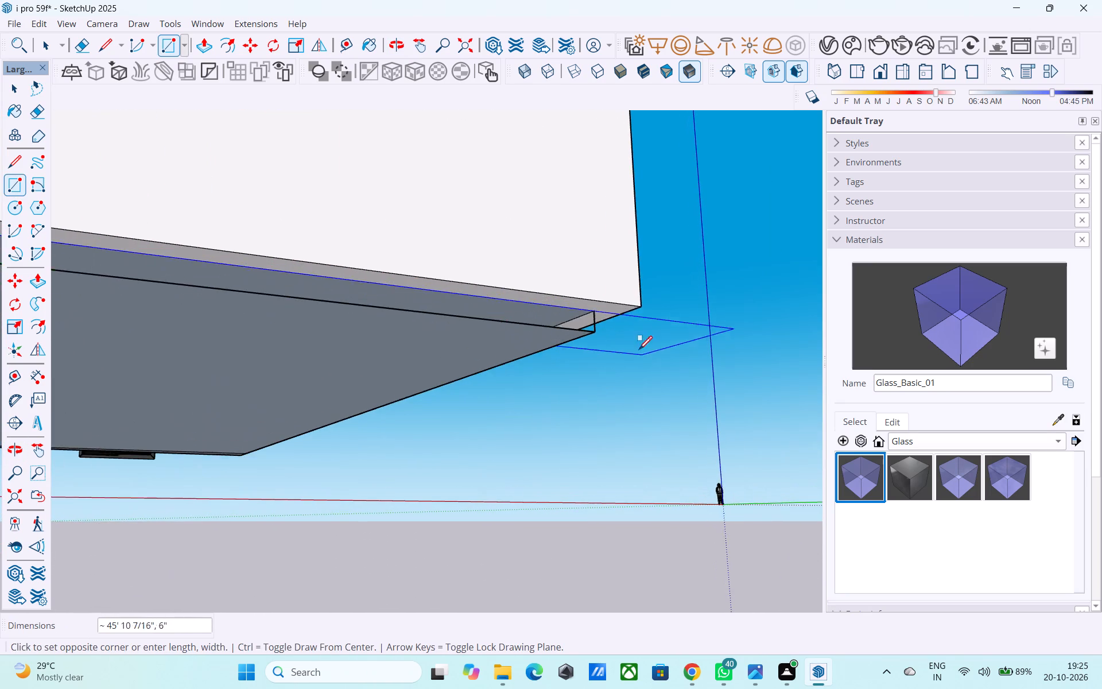
{"action": "scroll", "coordinate": [639, 351], "scroll_direction": "up", "scroll_amount": 3}
{"action": "left_click", "coordinate": [579, 328]}
Draw a vertical rectangle 6" by about 37' 3/4" along the other blank wall, ending at the vertical near the black-striped side.
{"action": "scroll", "coordinate": [643, 344], "scroll_direction": "down", "scroll_amount": 5}
{"action": "middle_click_drag", "start_coordinate": [661, 356], "coordinate": [223, 361]}
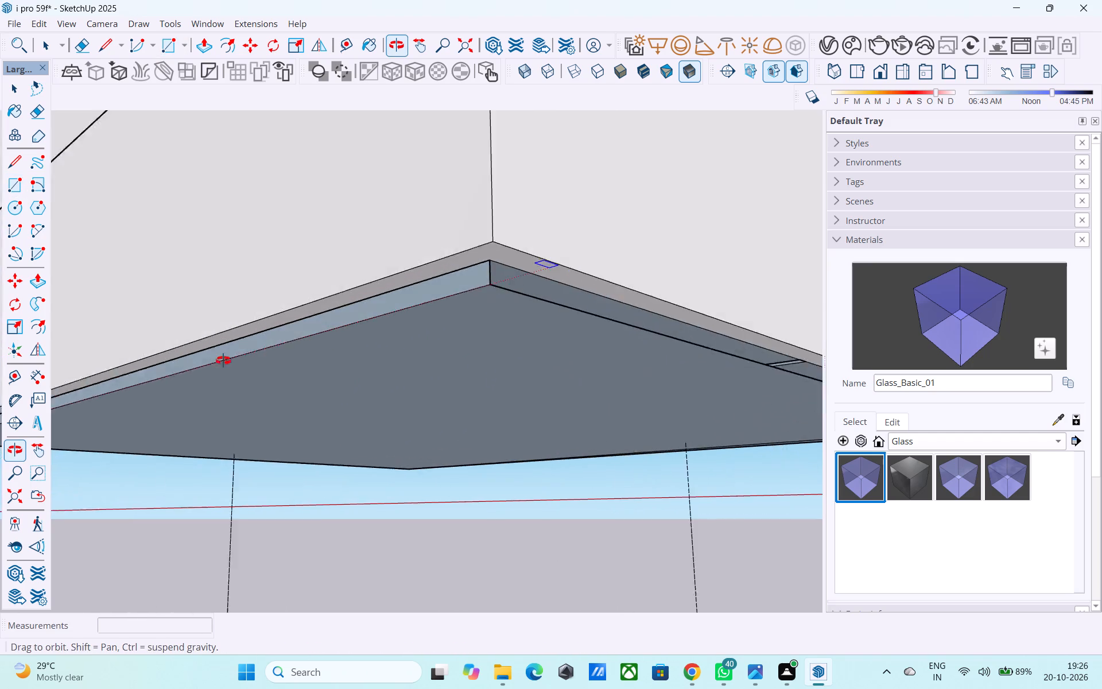
{"action": "middle_click_drag", "start_coordinate": [223, 361], "coordinate": [215, 363]}
{"action": "middle_click_drag", "start_coordinate": [553, 344], "coordinate": [339, 376]}
{"action": "scroll", "coordinate": [230, 346], "scroll_direction": "up", "scroll_amount": 5}
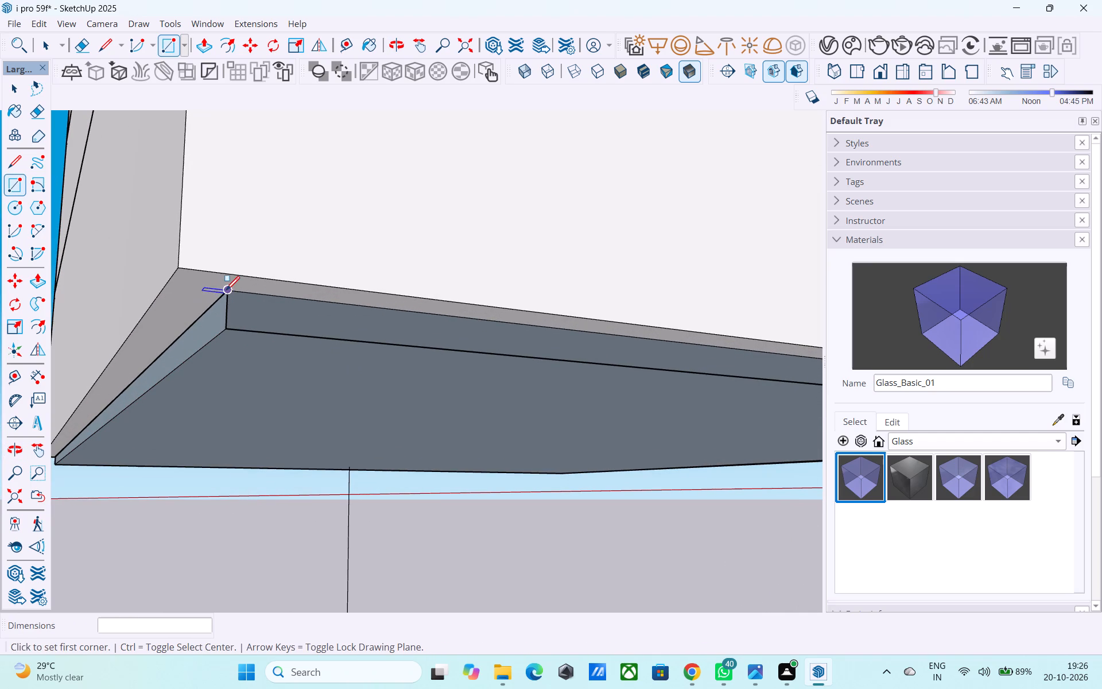
{"action": "left_click", "coordinate": [226, 290]}
{"action": "scroll", "coordinate": [244, 300], "scroll_direction": "down", "scroll_amount": 10}
{"action": "middle_click_drag", "start_coordinate": [413, 369], "coordinate": [106, 353]}
{"action": "middle_click_drag", "start_coordinate": [362, 394], "coordinate": [234, 393], "text": "shift"}
{"action": "scroll", "coordinate": [346, 382], "scroll_direction": "up", "scroll_amount": 4}
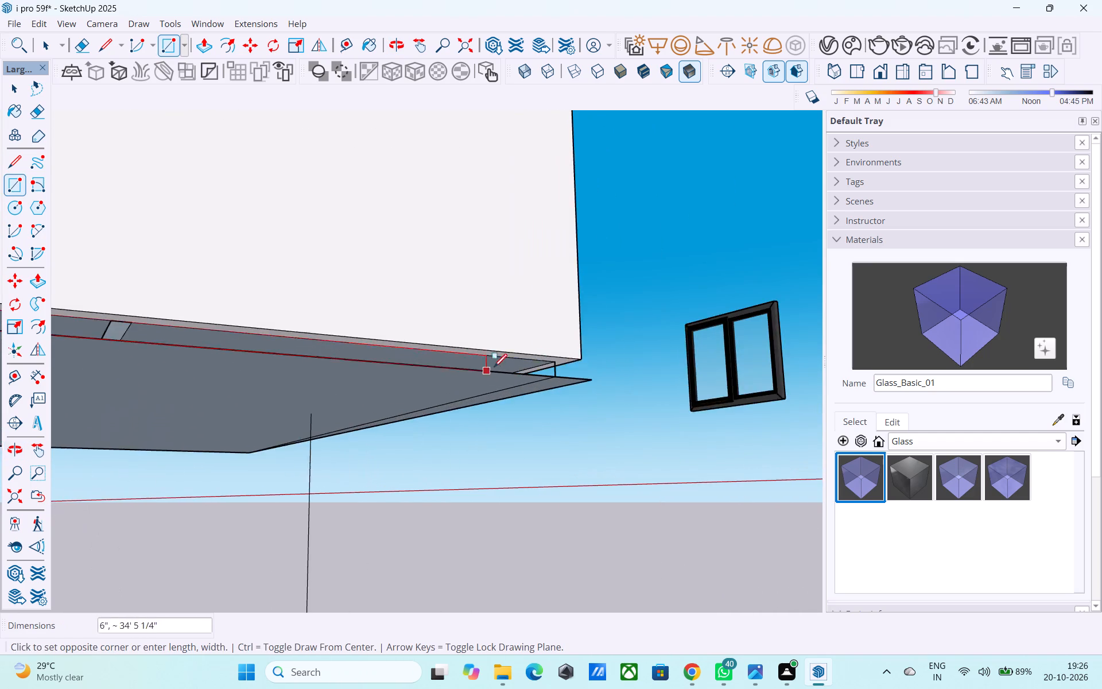
{"action": "scroll", "coordinate": [494, 369], "scroll_direction": "up", "scroll_amount": 17}
{"action": "left_click", "coordinate": [500, 390]}
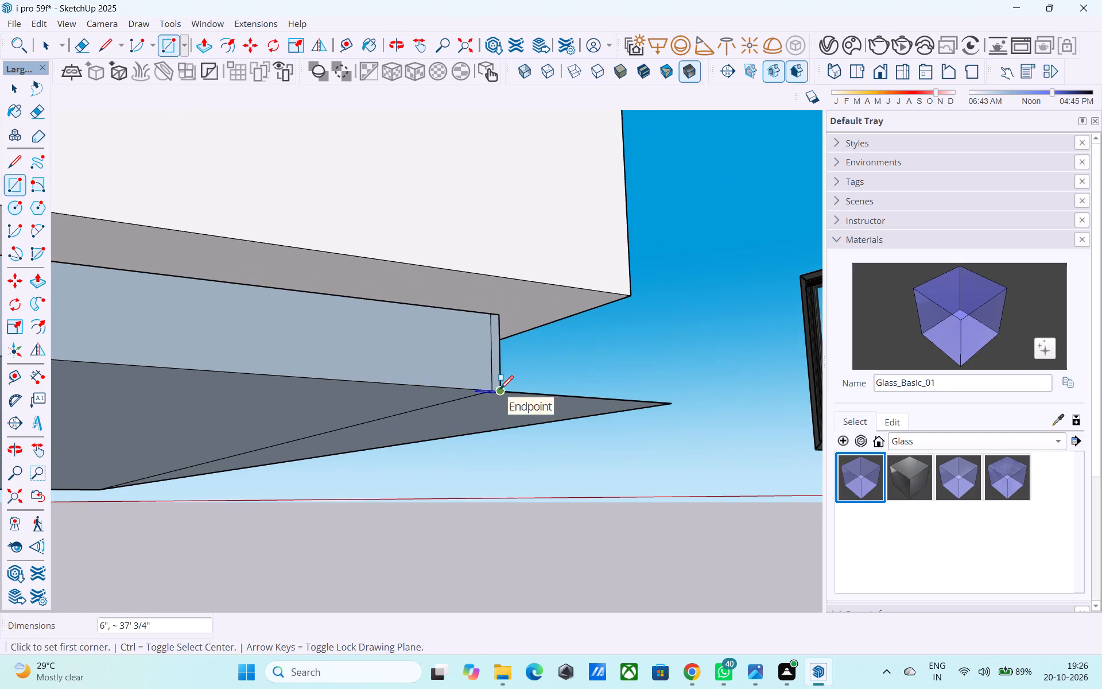
Draw a 6" high vertical rectangle along the black-striped side, from its blank-wall corner to the corner beside the wood-bay side.
{"action": "middle_click_drag", "start_coordinate": [452, 400], "coordinate": [224, 412]}
{"action": "scroll", "coordinate": [224, 413], "scroll_direction": "down", "scroll_amount": 3}
{"action": "middle_click_drag", "start_coordinate": [453, 398], "coordinate": [207, 411]}
{"action": "middle_click_drag", "start_coordinate": [506, 359], "coordinate": [222, 392]}
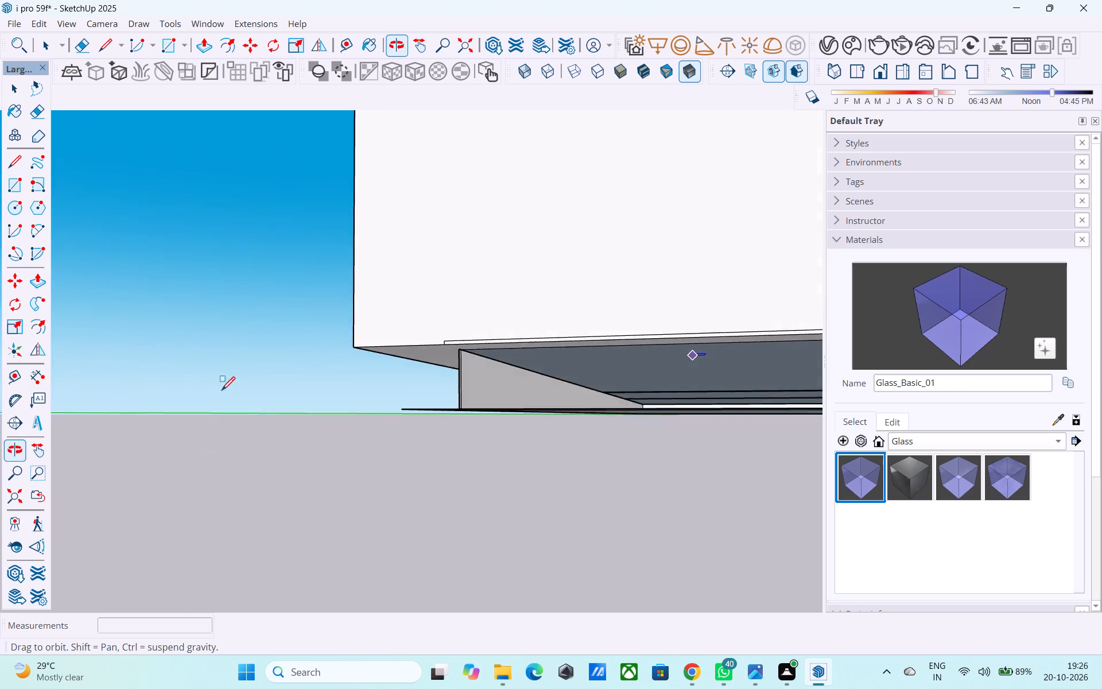
{"action": "middle_click_drag", "start_coordinate": [222, 392], "coordinate": [220, 389]}
{"action": "middle_click_drag", "start_coordinate": [511, 362], "coordinate": [436, 366]}
{"action": "scroll", "coordinate": [425, 364], "scroll_direction": "up", "scroll_amount": 18}
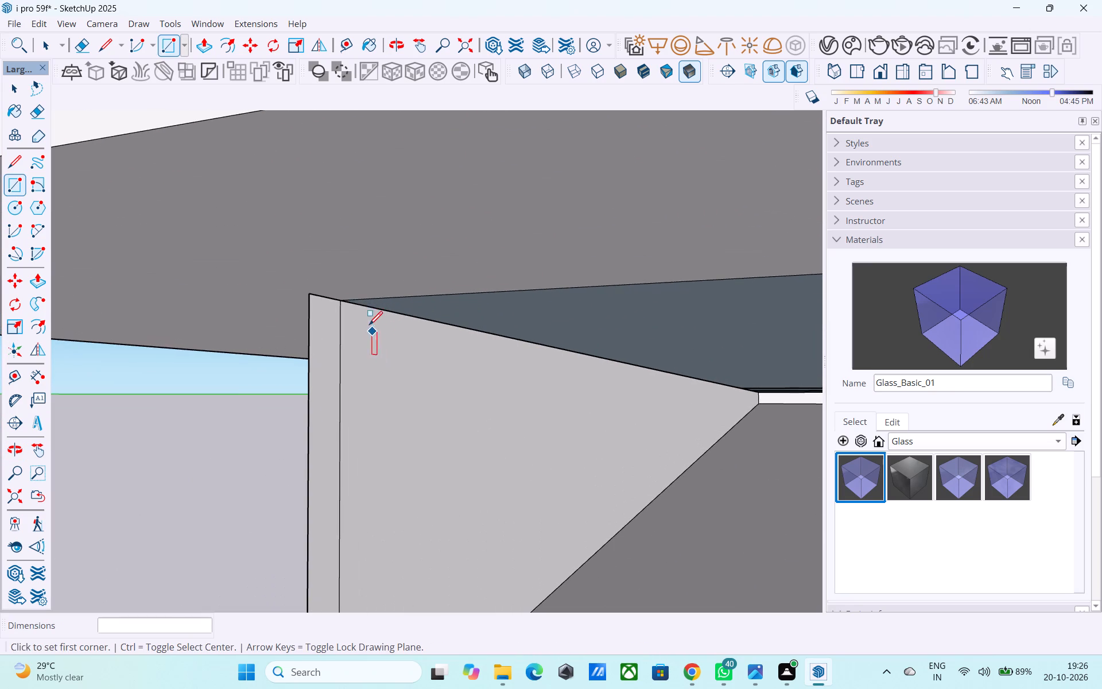
{"action": "left_click", "coordinate": [342, 294]}
{"action": "scroll", "coordinate": [355, 334], "scroll_direction": "down", "scroll_amount": 15}
{"action": "middle_click_drag", "start_coordinate": [437, 407], "coordinate": [390, 407], "text": "shift"}
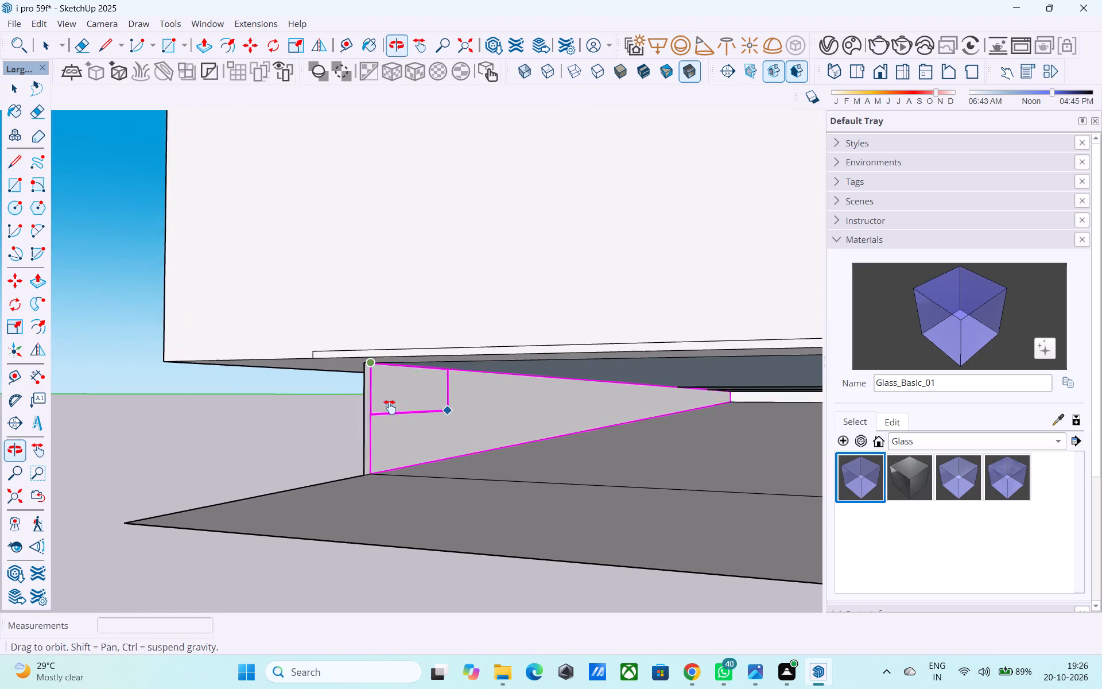
{"action": "middle_click_drag", "start_coordinate": [390, 407], "coordinate": [344, 403], "text": "shift"}
{"action": "scroll", "coordinate": [351, 407], "scroll_direction": "down", "scroll_amount": 5}
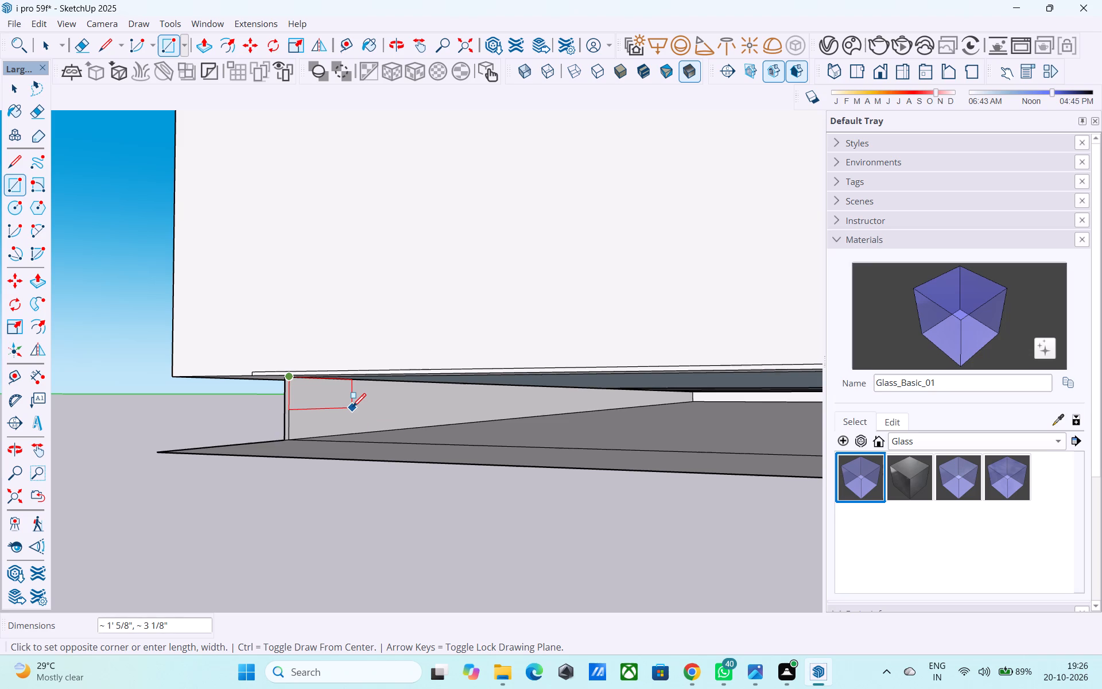
{"action": "scroll", "coordinate": [351, 409], "scroll_direction": "down", "scroll_amount": 10}
{"action": "middle_click_drag", "start_coordinate": [339, 396], "coordinate": [640, 429]}
{"action": "scroll", "coordinate": [641, 430], "scroll_direction": "up", "scroll_amount": 5}
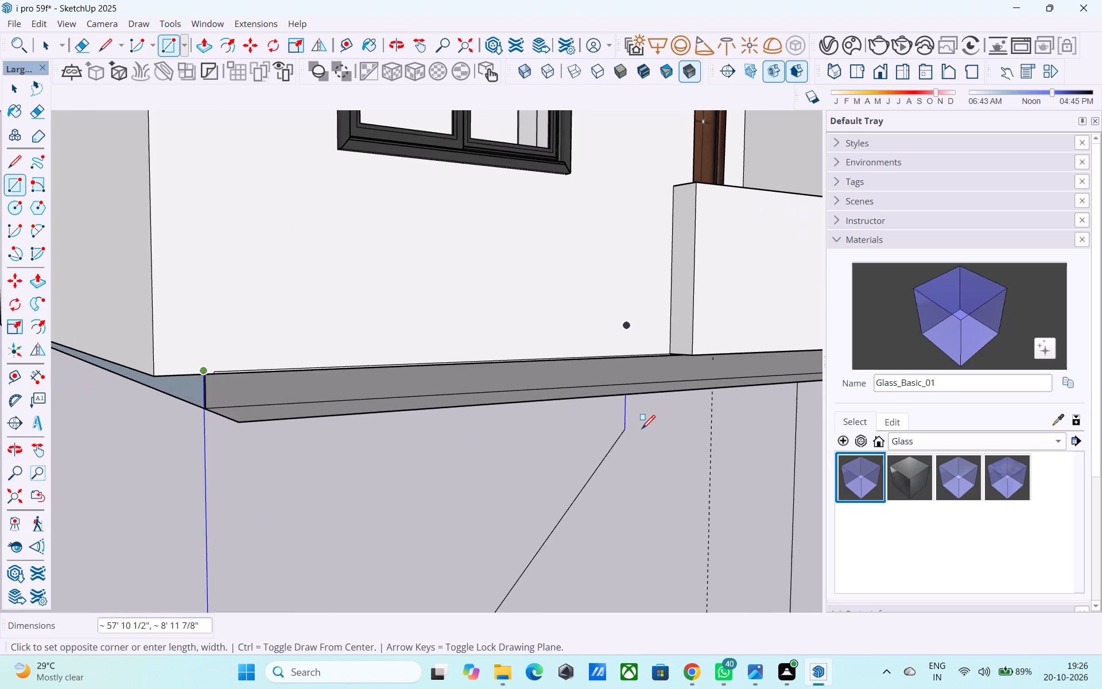
{"action": "middle_click_drag", "start_coordinate": [639, 429], "coordinate": [402, 348], "text": "shift"}
{"action": "scroll", "coordinate": [417, 353], "scroll_direction": "down", "scroll_amount": 4}
{"action": "middle_click_drag", "start_coordinate": [524, 369], "coordinate": [201, 322]}
{"action": "scroll", "coordinate": [391, 354], "scroll_direction": "down", "scroll_amount": 4}
{"action": "middle_click_drag", "start_coordinate": [450, 364], "coordinate": [145, 300]}
{"action": "middle_click_drag", "start_coordinate": [596, 299], "coordinate": [236, 309]}
{"action": "scroll", "coordinate": [253, 318], "scroll_direction": "down", "scroll_amount": 4}
{"action": "middle_click_drag", "start_coordinate": [515, 321], "coordinate": [239, 392]}
{"action": "scroll", "coordinate": [363, 352], "scroll_direction": "up", "scroll_amount": 8}
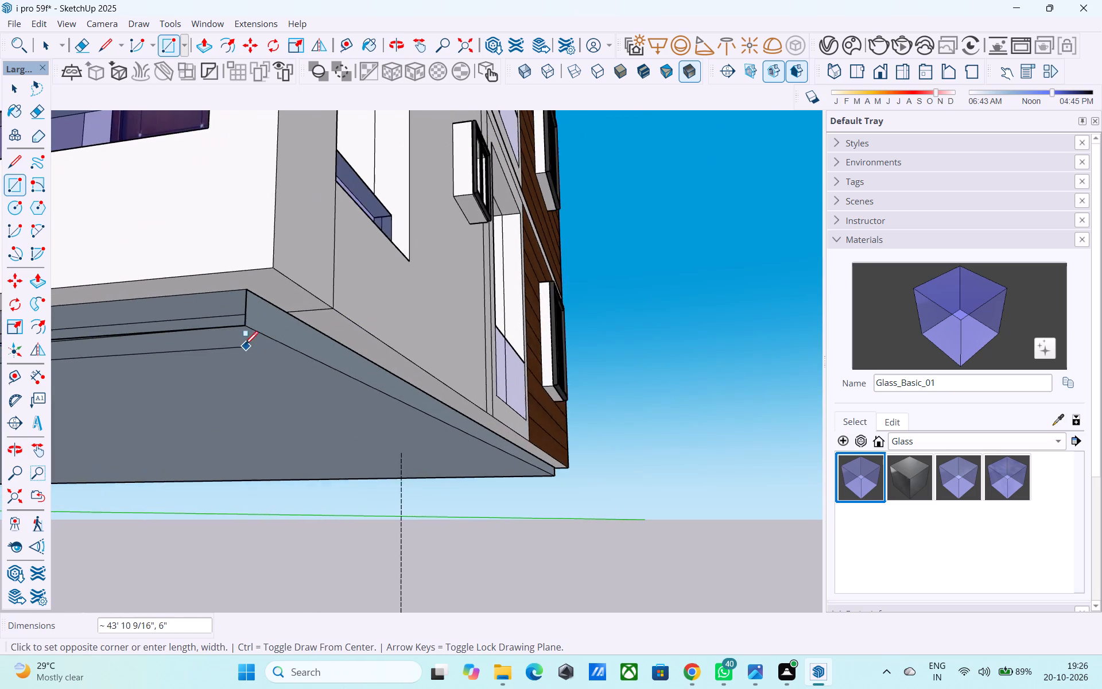
{"action": "scroll", "coordinate": [243, 340], "scroll_direction": "up", "scroll_amount": 2}
{"action": "scroll", "coordinate": [243, 339], "scroll_direction": "down", "scroll_amount": 1}
{"action": "scroll", "coordinate": [243, 339], "scroll_direction": "up", "scroll_amount": 3}
{"action": "left_click", "coordinate": [253, 316]}
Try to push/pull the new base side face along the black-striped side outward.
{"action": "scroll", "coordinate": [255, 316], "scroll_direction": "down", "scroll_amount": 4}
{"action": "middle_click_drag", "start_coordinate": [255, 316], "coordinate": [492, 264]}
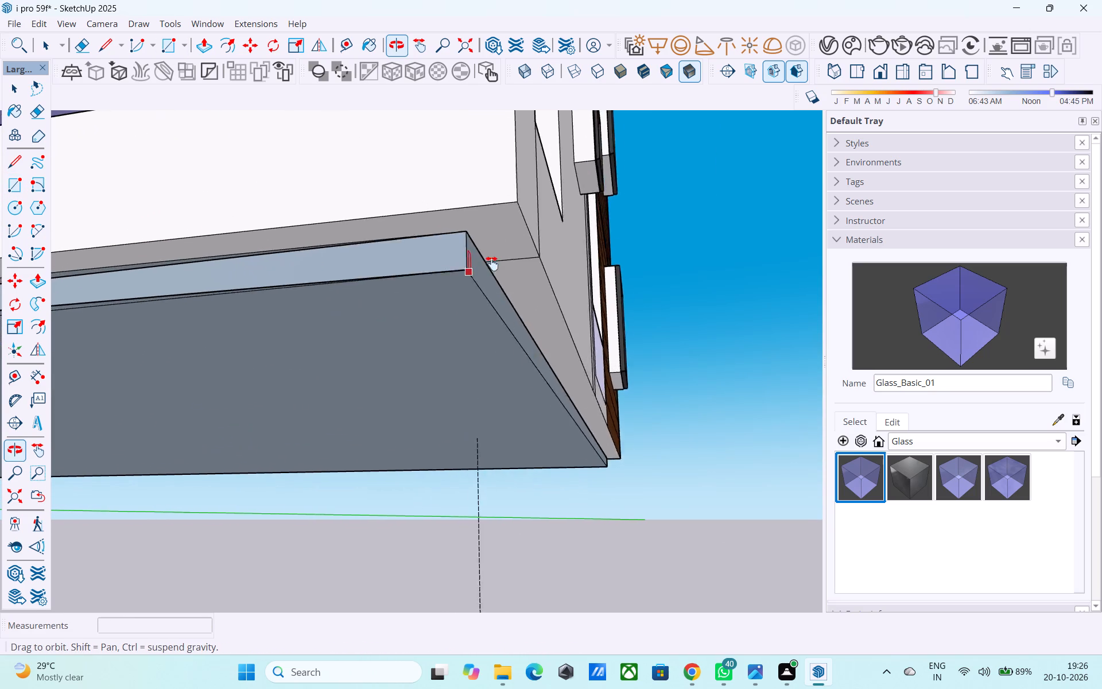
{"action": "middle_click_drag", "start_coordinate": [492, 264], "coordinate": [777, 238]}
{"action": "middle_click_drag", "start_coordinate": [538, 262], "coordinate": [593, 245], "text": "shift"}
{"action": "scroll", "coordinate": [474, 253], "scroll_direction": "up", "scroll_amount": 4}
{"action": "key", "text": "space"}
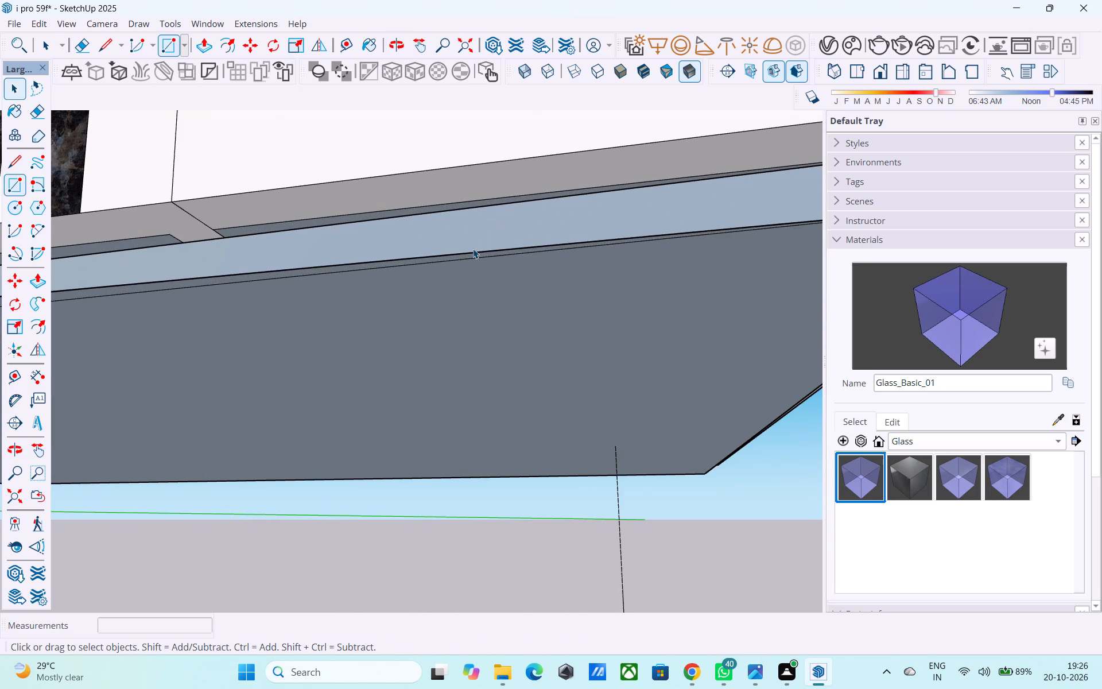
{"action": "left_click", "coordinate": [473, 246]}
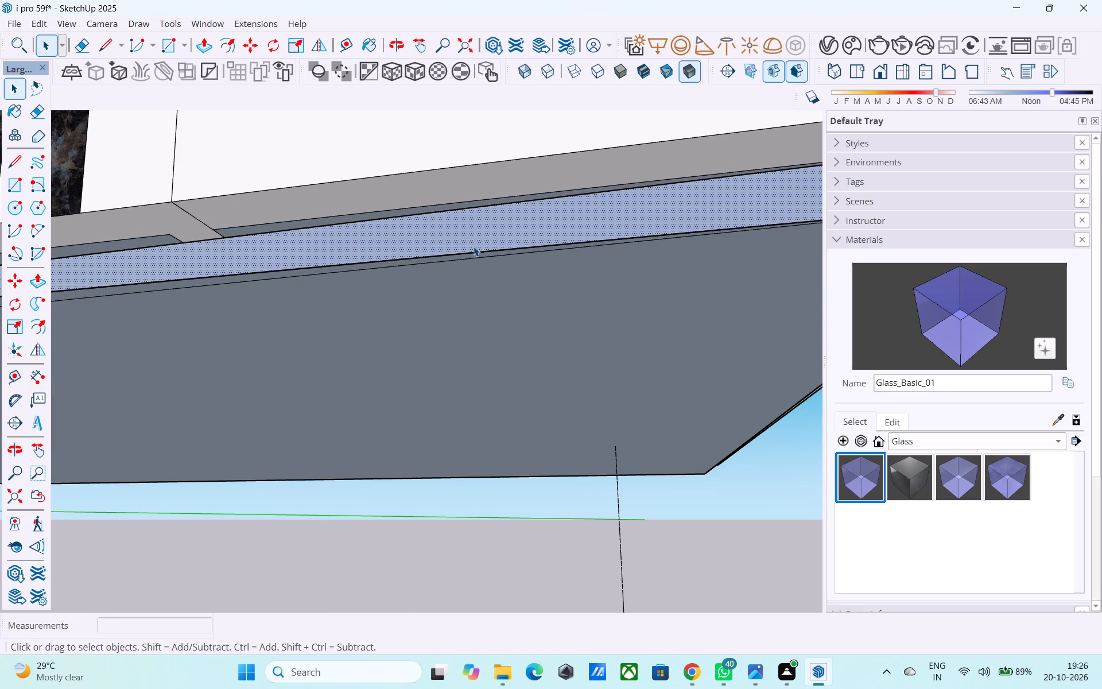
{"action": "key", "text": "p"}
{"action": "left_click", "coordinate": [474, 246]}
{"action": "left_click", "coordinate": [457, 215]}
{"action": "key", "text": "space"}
Push/Pull the base side face under the blank wall adjoining the black-striped side outward by 9".
{"action": "scroll", "coordinate": [466, 173], "scroll_direction": "down", "scroll_amount": 10}
{"action": "middle_click_drag", "start_coordinate": [517, 230], "coordinate": [405, 253]}
{"action": "scroll", "coordinate": [402, 250], "scroll_direction": "down", "scroll_amount": 2}
{"action": "middle_click_drag", "start_coordinate": [401, 249], "coordinate": [529, 202]}
{"action": "scroll", "coordinate": [544, 204], "scroll_direction": "down", "scroll_amount": 10}
{"action": "middle_click", "coordinate": [302, 234]}
{"action": "middle_click_drag", "start_coordinate": [282, 233], "coordinate": [603, 257], "text": "shift"}
{"action": "scroll", "coordinate": [431, 294], "scroll_direction": "up", "scroll_amount": 3}
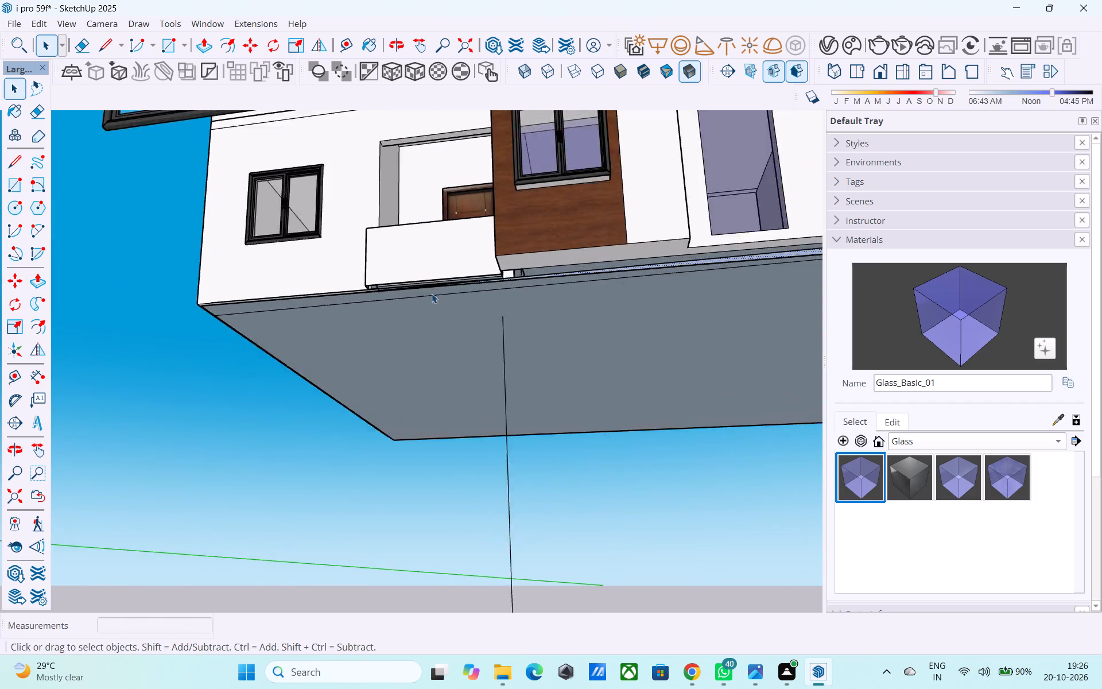
{"action": "scroll", "coordinate": [432, 293], "scroll_direction": "up", "scroll_amount": 7}
{"action": "scroll", "coordinate": [377, 304], "scroll_direction": "up", "scroll_amount": 3}
{"action": "middle_click_drag", "start_coordinate": [370, 305], "coordinate": [353, 330], "text": "shift"}
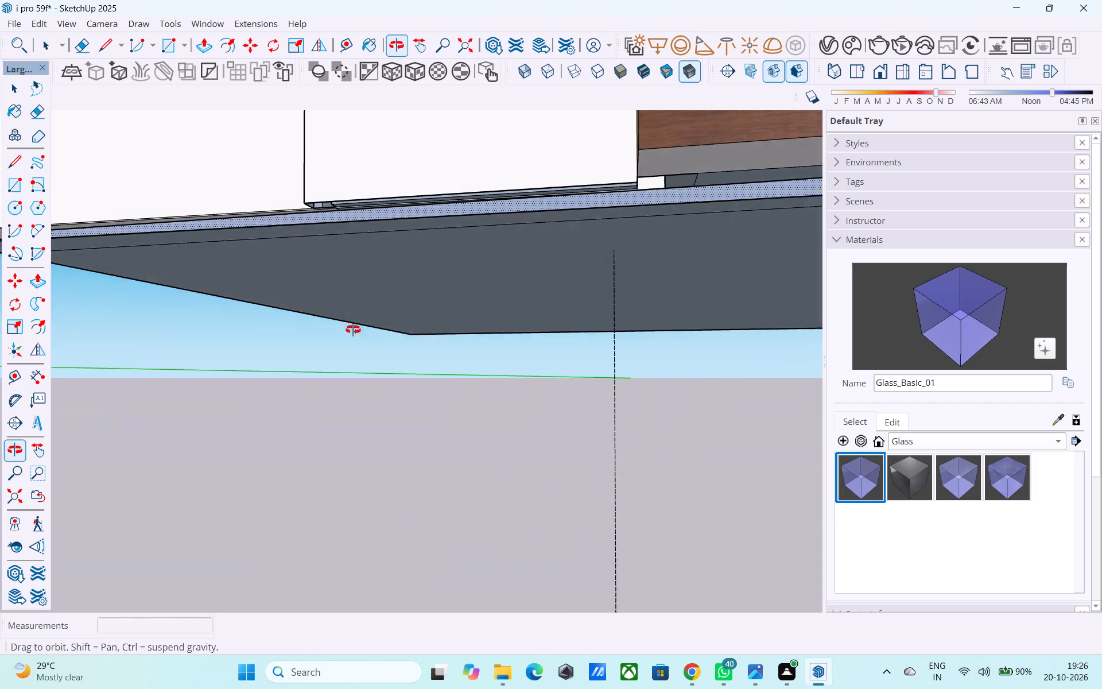
{"action": "middle_click_drag", "start_coordinate": [353, 330], "coordinate": [448, 158], "text": "shift"}
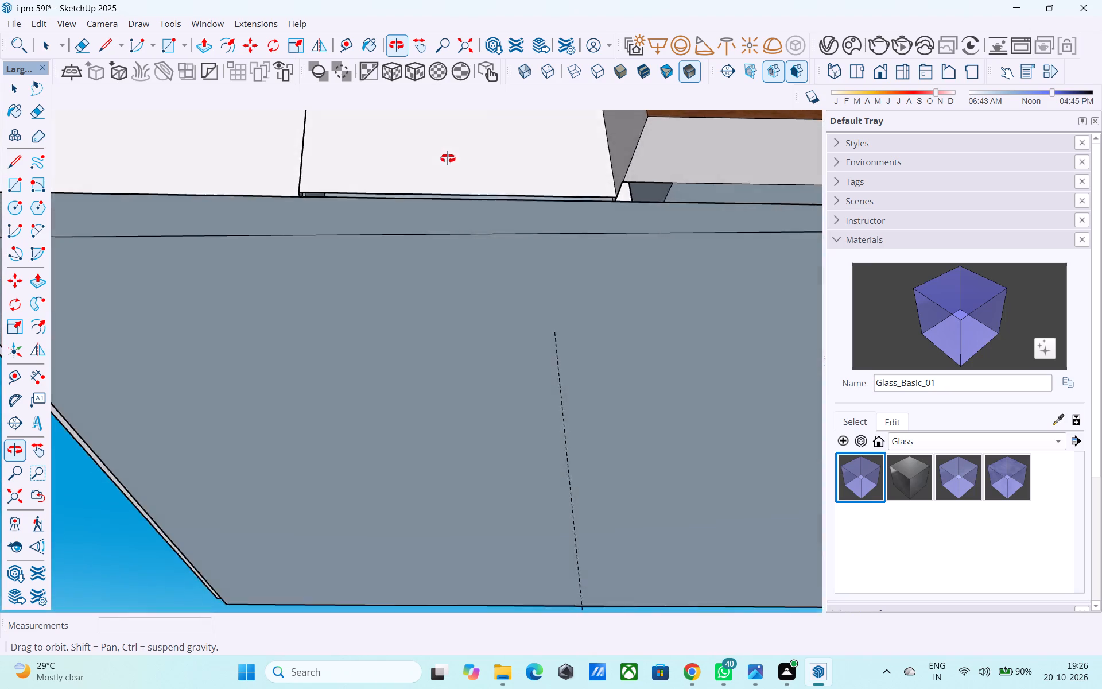
{"action": "middle_click_drag", "start_coordinate": [448, 158], "coordinate": [553, 384], "text": "shift"}
{"action": "middle_click", "coordinate": [359, 277]}
{"action": "middle_click_drag", "start_coordinate": [426, 429], "coordinate": [496, 218]}
{"action": "scroll", "coordinate": [502, 231], "scroll_direction": "down", "scroll_amount": 5}
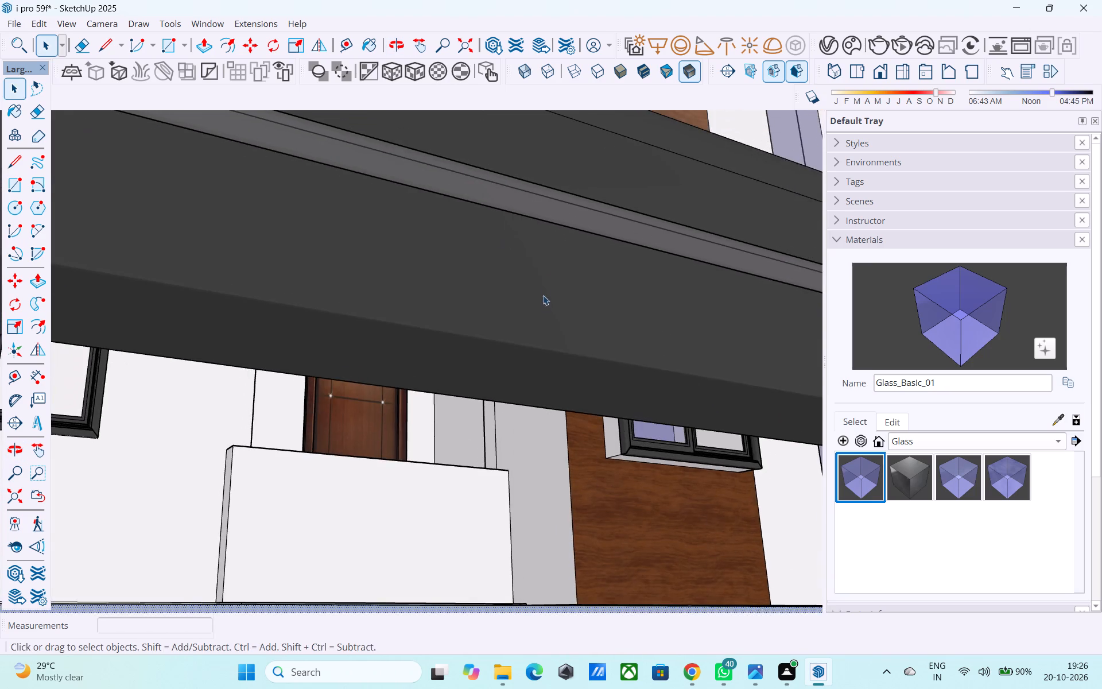
{"action": "scroll", "coordinate": [543, 295], "scroll_direction": "down", "scroll_amount": 20}
{"action": "scroll", "coordinate": [543, 295], "scroll_direction": "down", "scroll_amount": 8}
{"action": "middle_click_drag", "start_coordinate": [423, 376], "coordinate": [593, 337]}
{"action": "scroll", "coordinate": [588, 347], "scroll_direction": "down", "scroll_amount": 1}
{"action": "scroll", "coordinate": [362, 422], "scroll_direction": "up", "scroll_amount": 6}
{"action": "middle_click_drag", "start_coordinate": [384, 431], "coordinate": [439, 373]}
{"action": "left_click", "coordinate": [432, 384]}
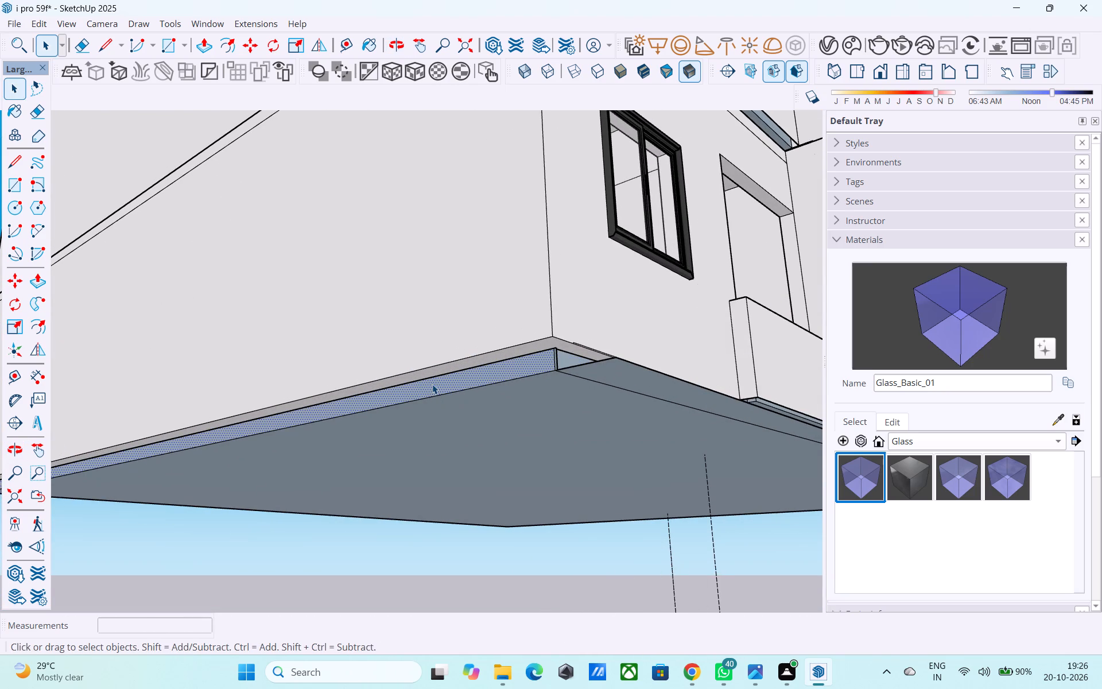
{"action": "key", "text": "p"}
{"action": "left_click_drag", "start_coordinate": [432, 384], "coordinate": [432, 376]}
{"action": "left_click", "coordinate": [447, 382]}
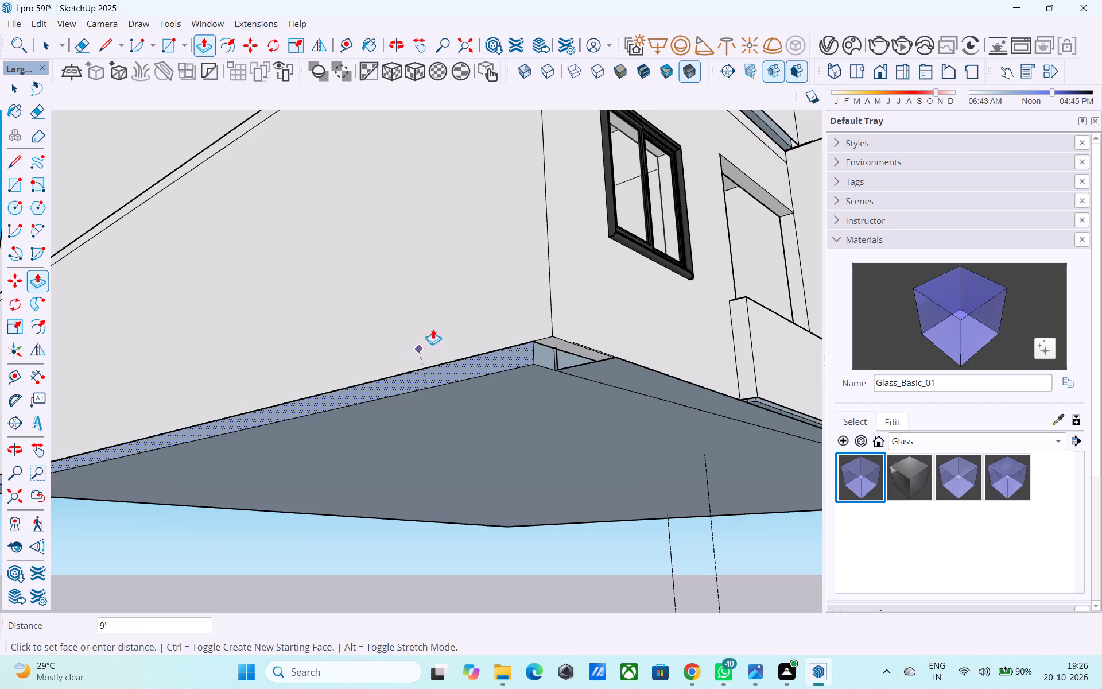
{"action": "left_click", "coordinate": [455, 297]}
{"action": "scroll", "coordinate": [448, 298], "scroll_direction": "down", "scroll_amount": 4}
{"action": "middle_click_drag", "start_coordinate": [447, 305], "coordinate": [347, 359]}
{"action": "scroll", "coordinate": [508, 381], "scroll_direction": "up", "scroll_amount": 12}
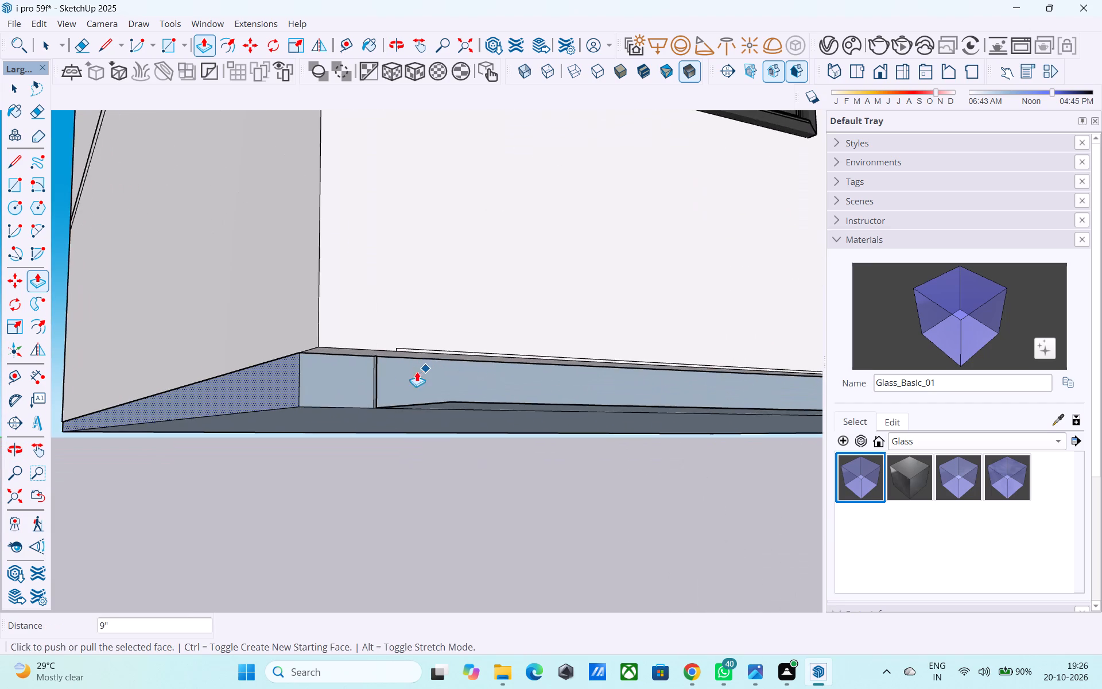
Push/Pull the short end face at that base corner out flush with the black-striped side's wall above.
{"action": "key", "text": "space"}
{"action": "middle_click_drag", "start_coordinate": [398, 375], "coordinate": [436, 400]}
{"action": "scroll", "coordinate": [398, 375], "scroll_direction": "up", "scroll_amount": 10}
{"action": "left_click", "coordinate": [336, 376]}
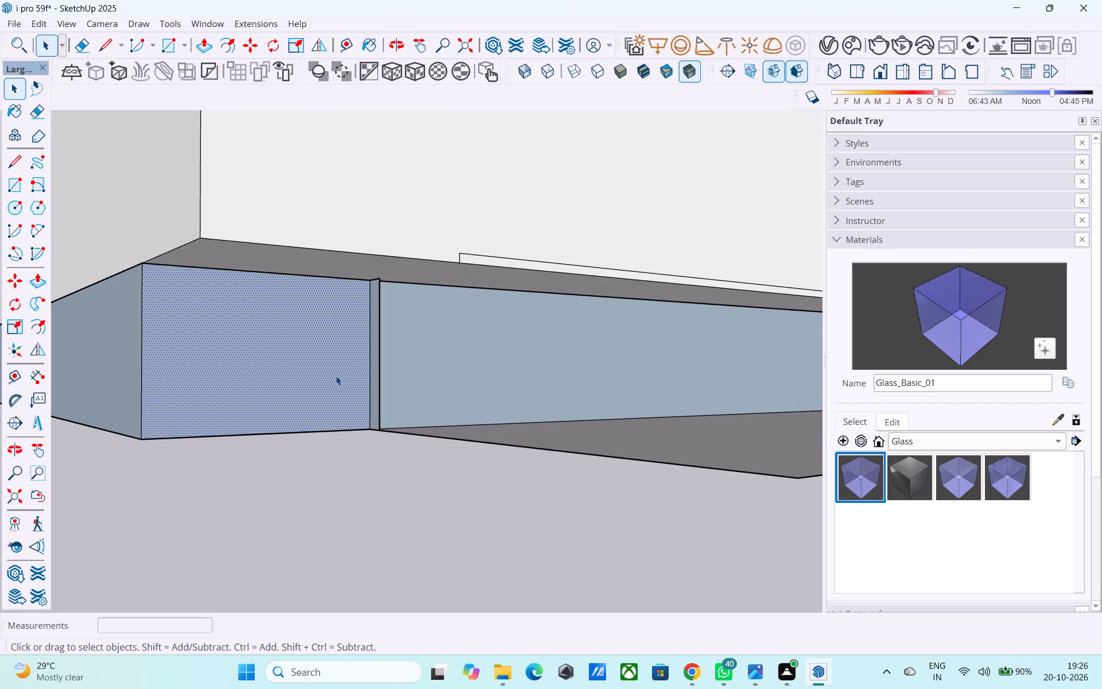
{"action": "key", "text": "p"}
{"action": "left_click", "coordinate": [336, 376]}
{"action": "left_click", "coordinate": [385, 209]}
{"action": "middle_click_drag", "start_coordinate": [351, 349], "coordinate": [337, 357]}
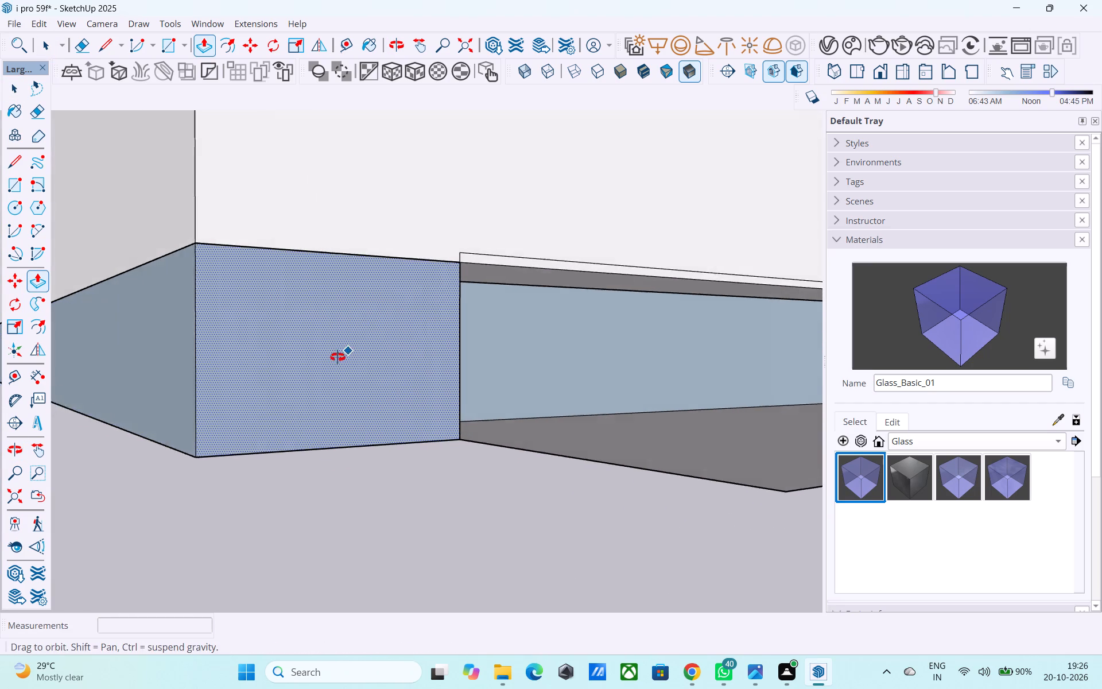
{"action": "middle_click_drag", "start_coordinate": [337, 357], "coordinate": [313, 373]}
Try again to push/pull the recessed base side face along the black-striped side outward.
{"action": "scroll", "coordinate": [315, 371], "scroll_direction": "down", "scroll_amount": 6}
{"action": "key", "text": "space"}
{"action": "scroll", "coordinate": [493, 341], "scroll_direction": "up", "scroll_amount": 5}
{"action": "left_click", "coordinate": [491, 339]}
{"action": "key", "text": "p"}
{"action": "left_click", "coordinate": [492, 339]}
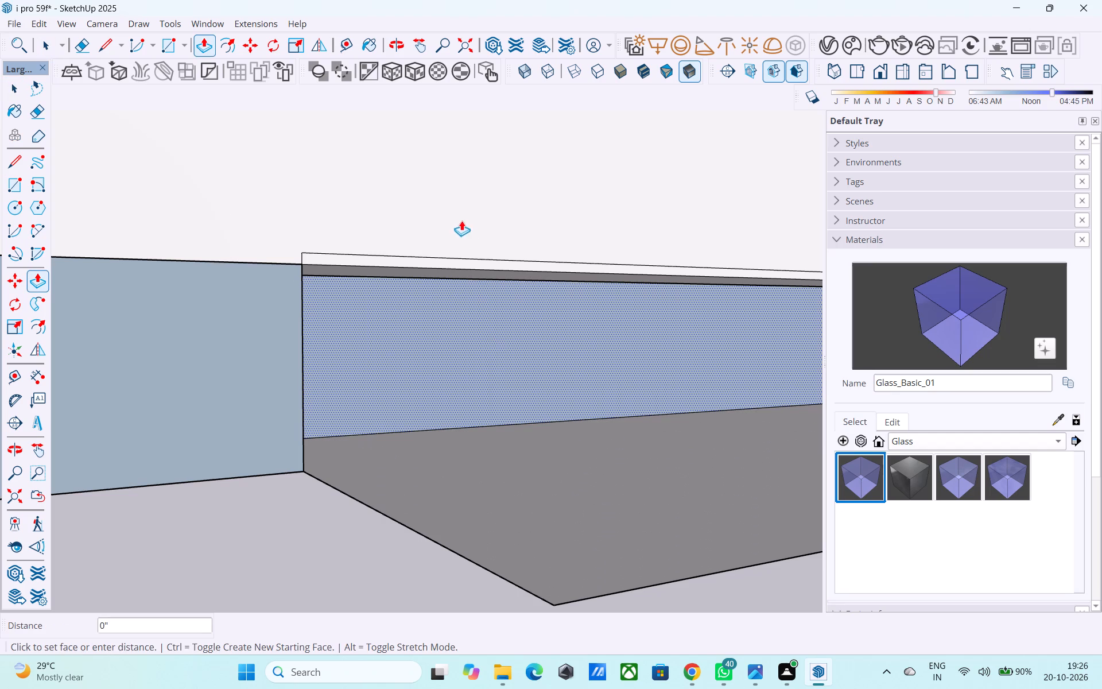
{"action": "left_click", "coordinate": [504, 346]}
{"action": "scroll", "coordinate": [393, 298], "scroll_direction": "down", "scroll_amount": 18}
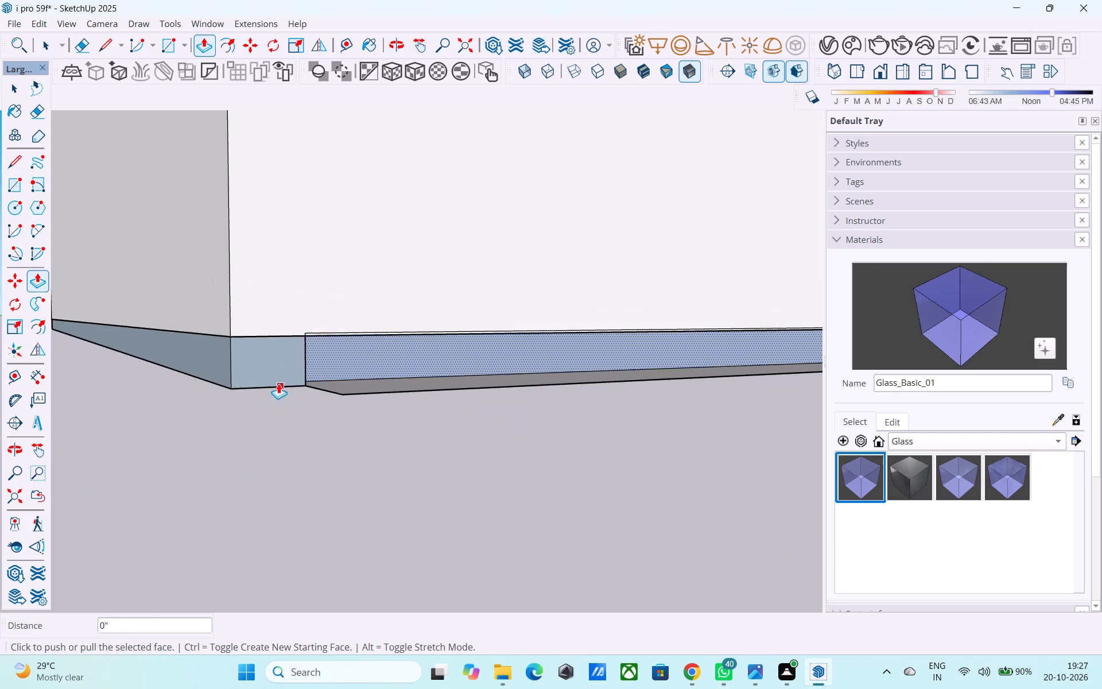
Push/Pull the base side face under the other blank wall, beside the wood-clad bay, outward to the wall face above.
{"action": "scroll", "coordinate": [278, 384], "scroll_direction": "down", "scroll_amount": 15}
{"action": "scroll", "coordinate": [386, 382], "scroll_direction": "down", "scroll_amount": 6}
{"action": "middle_click_drag", "start_coordinate": [467, 399], "coordinate": [607, 366]}
{"action": "scroll", "coordinate": [604, 371], "scroll_direction": "up", "scroll_amount": 9}
{"action": "middle_click_drag", "start_coordinate": [531, 402], "coordinate": [509, 366]}
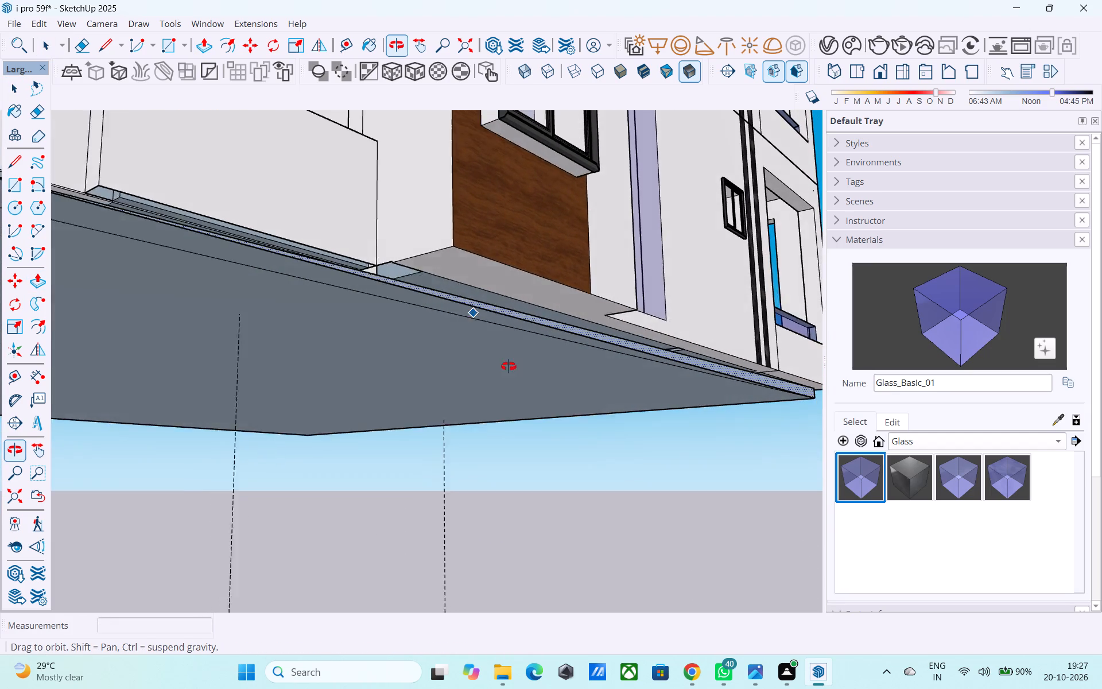
{"action": "middle_click_drag", "start_coordinate": [509, 366], "coordinate": [565, 370]}
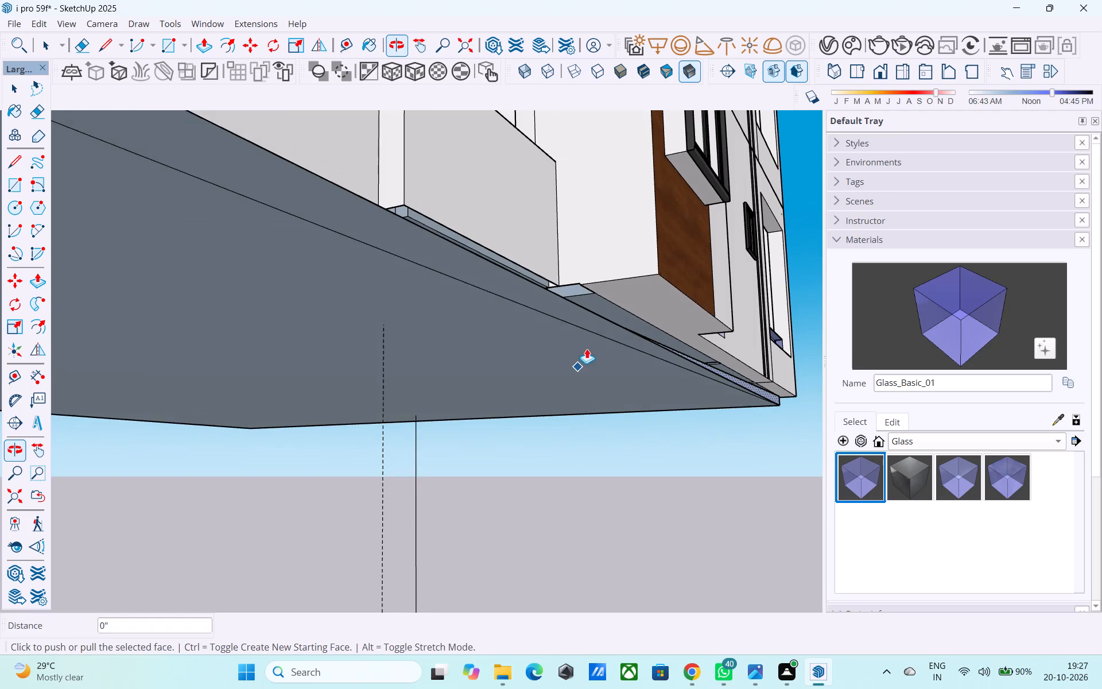
{"action": "scroll", "coordinate": [587, 349], "scroll_direction": "down", "scroll_amount": 17}
{"action": "key", "text": "space"}
{"action": "middle_click_drag", "start_coordinate": [510, 399], "coordinate": [730, 442]}
{"action": "middle_click_drag", "start_coordinate": [273, 408], "coordinate": [716, 396]}
{"action": "scroll", "coordinate": [476, 393], "scroll_direction": "up", "scroll_amount": 8}
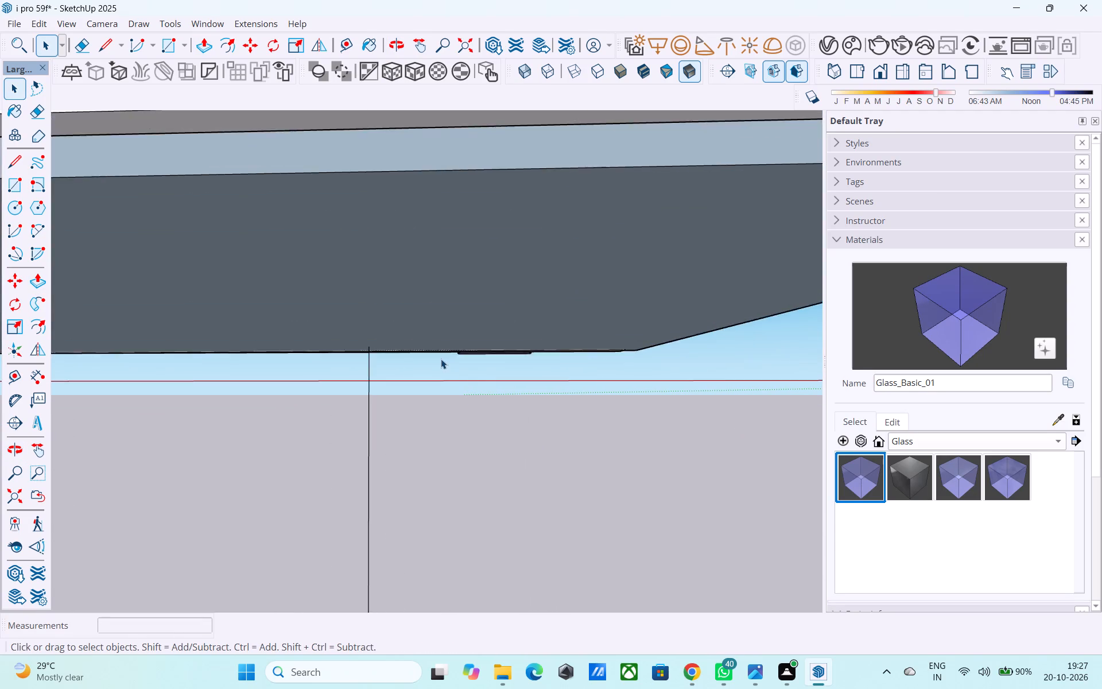
{"action": "scroll", "coordinate": [441, 359], "scroll_direction": "down", "scroll_amount": 4}
{"action": "left_click", "coordinate": [416, 313]}
{"action": "key", "text": "p"}
{"action": "left_click", "coordinate": [416, 313]}
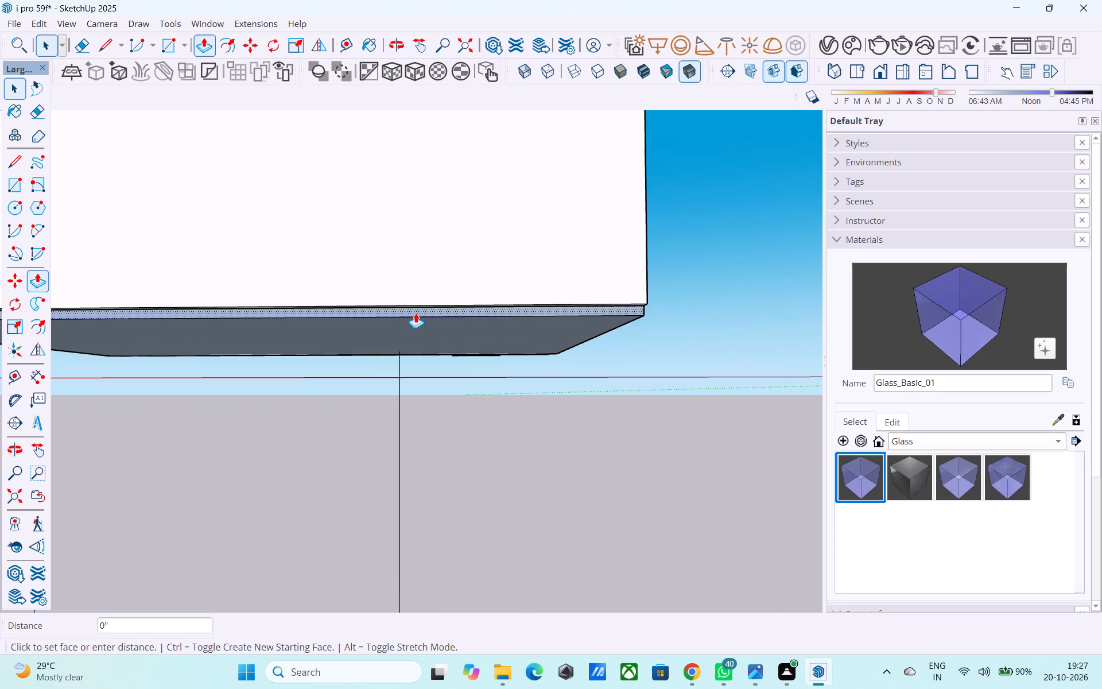
{"action": "left_click", "coordinate": [409, 272]}
Push/Pull the base side face beneath the wood bay and balconies outward to the wood-clad wall above.
{"action": "scroll", "coordinate": [526, 285], "scroll_direction": "down", "scroll_amount": 11}
{"action": "middle_click_drag", "start_coordinate": [386, 340], "coordinate": [623, 344]}
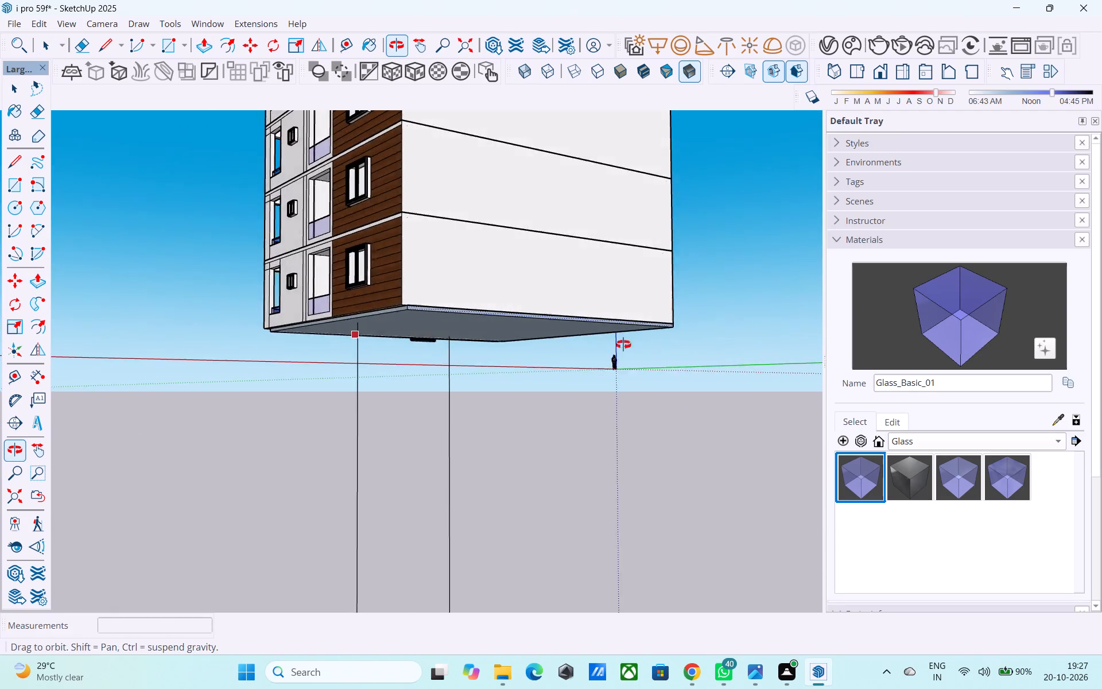
{"action": "middle_click_drag", "start_coordinate": [623, 344], "coordinate": [638, 344]}
{"action": "scroll", "coordinate": [478, 330], "scroll_direction": "up", "scroll_amount": 5}
{"action": "scroll", "coordinate": [342, 312], "scroll_direction": "up", "scroll_amount": 4}
{"action": "key", "text": "space"}
{"action": "left_click", "coordinate": [351, 292]}
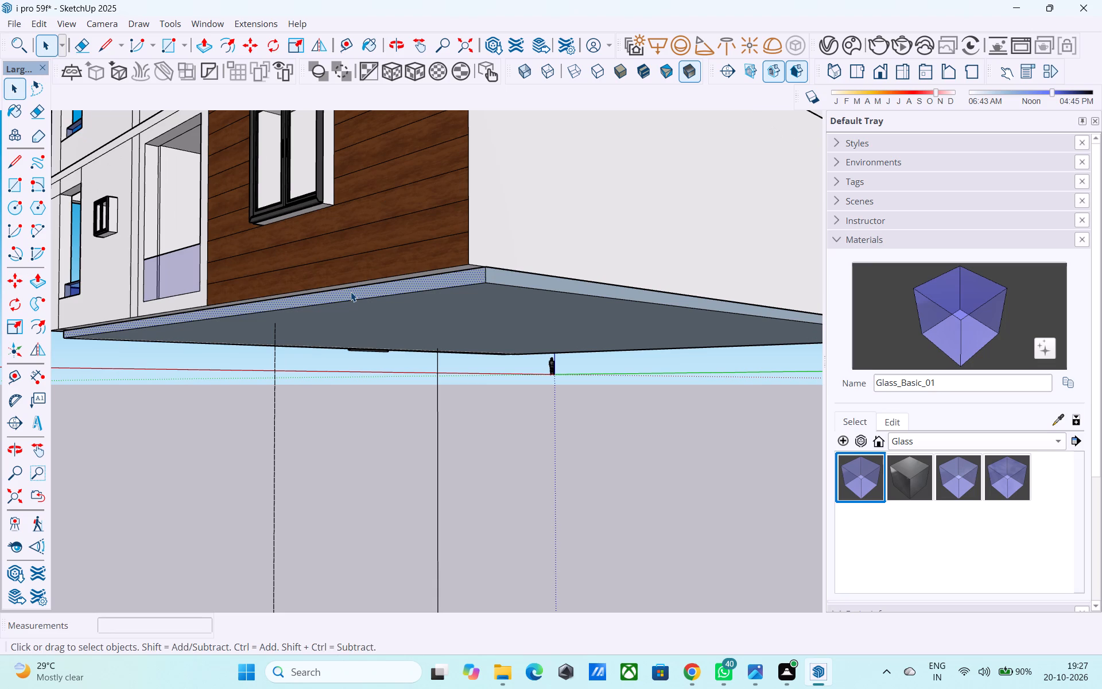
{"action": "key", "text": "p"}
{"action": "left_click", "coordinate": [351, 292]}
{"action": "left_click", "coordinate": [380, 242]}
{"action": "scroll", "coordinate": [506, 253], "scroll_direction": "down", "scroll_amount": 6}
{"action": "key", "text": "space"}
Erase the outer edge of the base strip that projects beyond the side face along the black-striped side.
{"action": "middle_click_drag", "start_coordinate": [386, 326], "coordinate": [637, 339]}
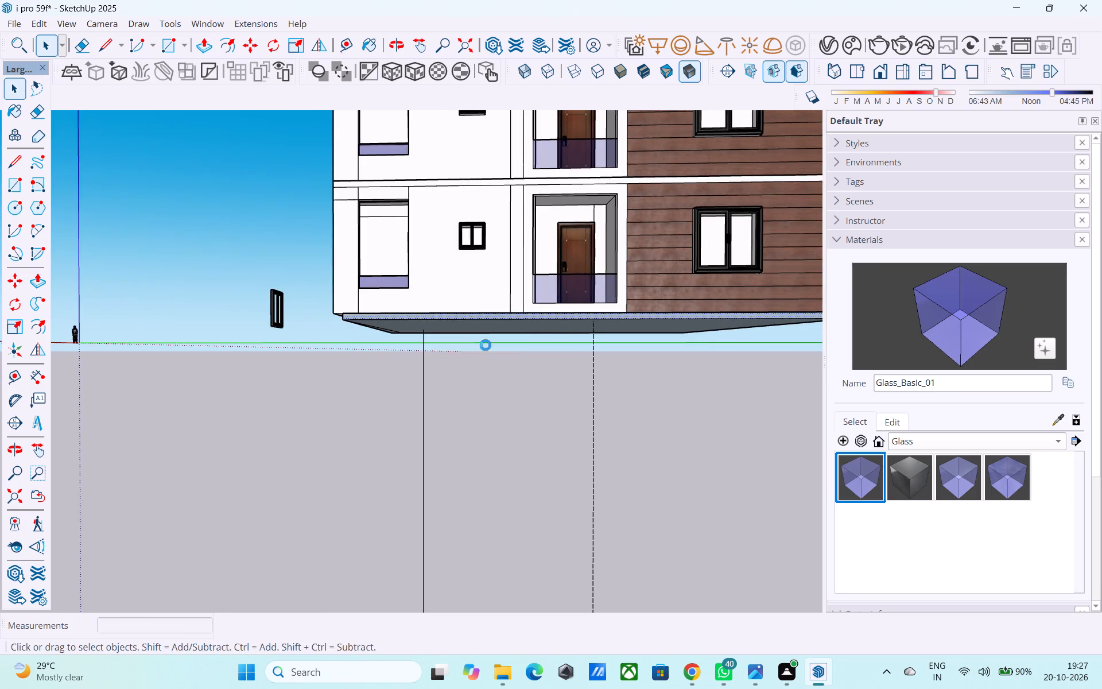
{"action": "scroll", "coordinate": [436, 355], "scroll_direction": "down", "scroll_amount": 1}
{"action": "middle_click_drag", "start_coordinate": [358, 368], "coordinate": [745, 356]}
{"action": "scroll", "coordinate": [529, 335], "scroll_direction": "up", "scroll_amount": 5}
{"action": "middle_click_drag", "start_coordinate": [529, 330], "coordinate": [419, 342]}
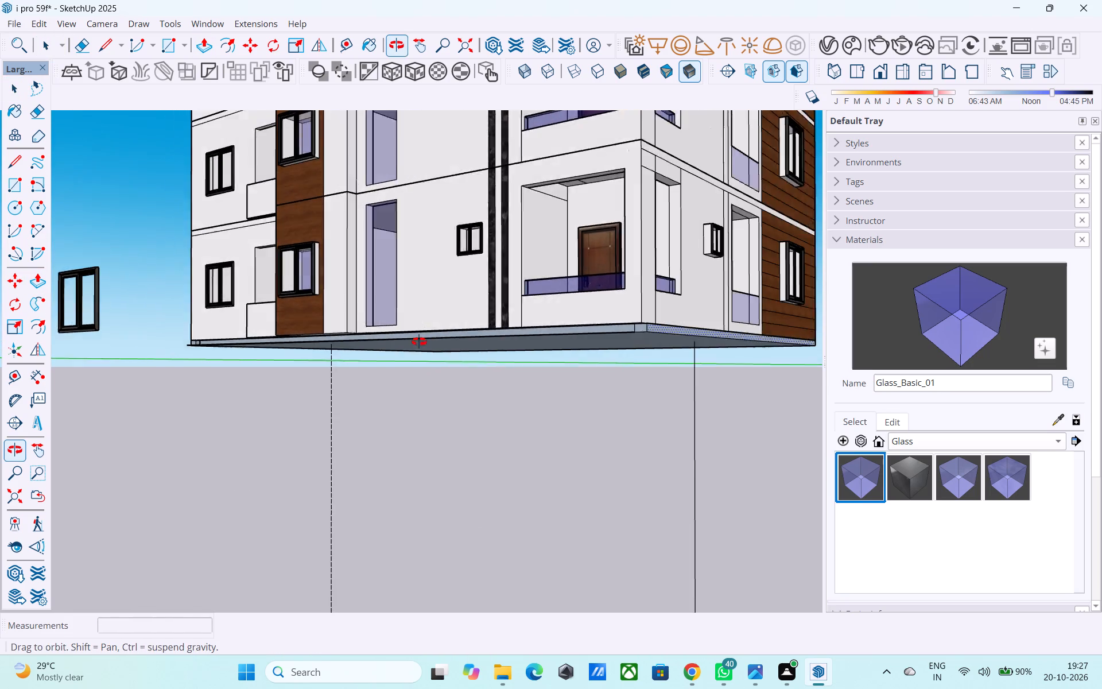
{"action": "middle_click_drag", "start_coordinate": [419, 342], "coordinate": [417, 339]}
{"action": "middle_click_drag", "start_coordinate": [440, 350], "coordinate": [298, 272], "text": "shift"}
{"action": "scroll", "coordinate": [326, 311], "scroll_direction": "up", "scroll_amount": 4}
{"action": "middle_click_drag", "start_coordinate": [277, 329], "coordinate": [282, 359]}
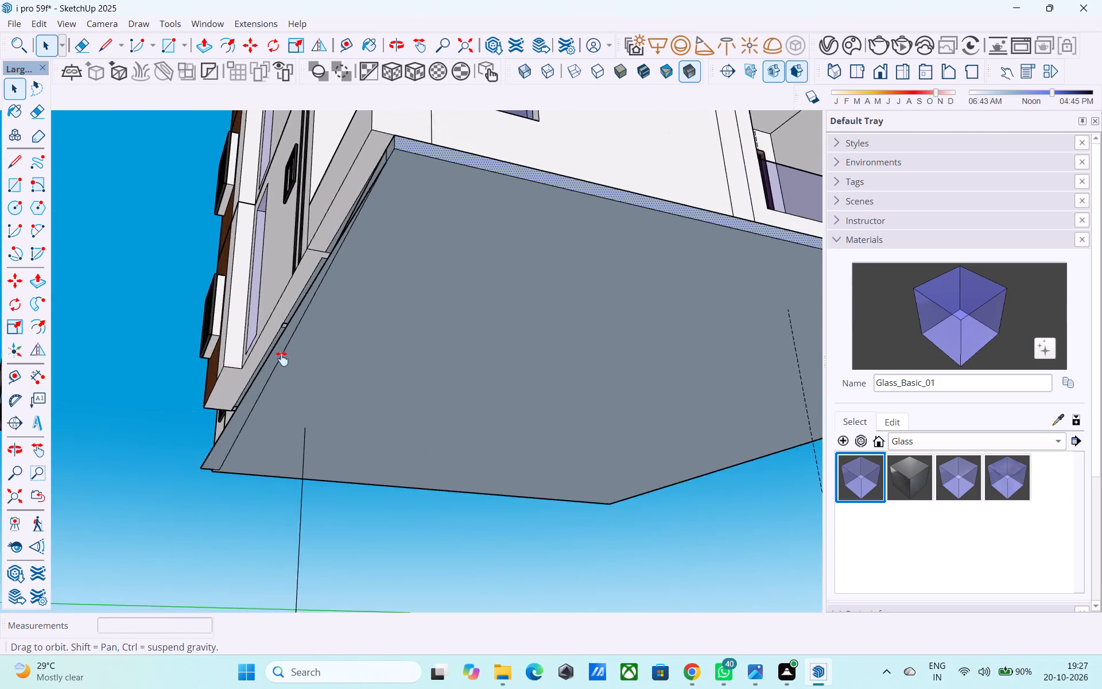
{"action": "middle_click_drag", "start_coordinate": [282, 359], "coordinate": [313, 311]}
{"action": "scroll", "coordinate": [313, 311], "scroll_direction": "up", "scroll_amount": 4}
{"action": "scroll", "coordinate": [314, 311], "scroll_direction": "down", "scroll_amount": 1, "text": "shift"}
{"action": "middle_click_drag", "start_coordinate": [315, 312], "coordinate": [422, 362], "text": "shift"}
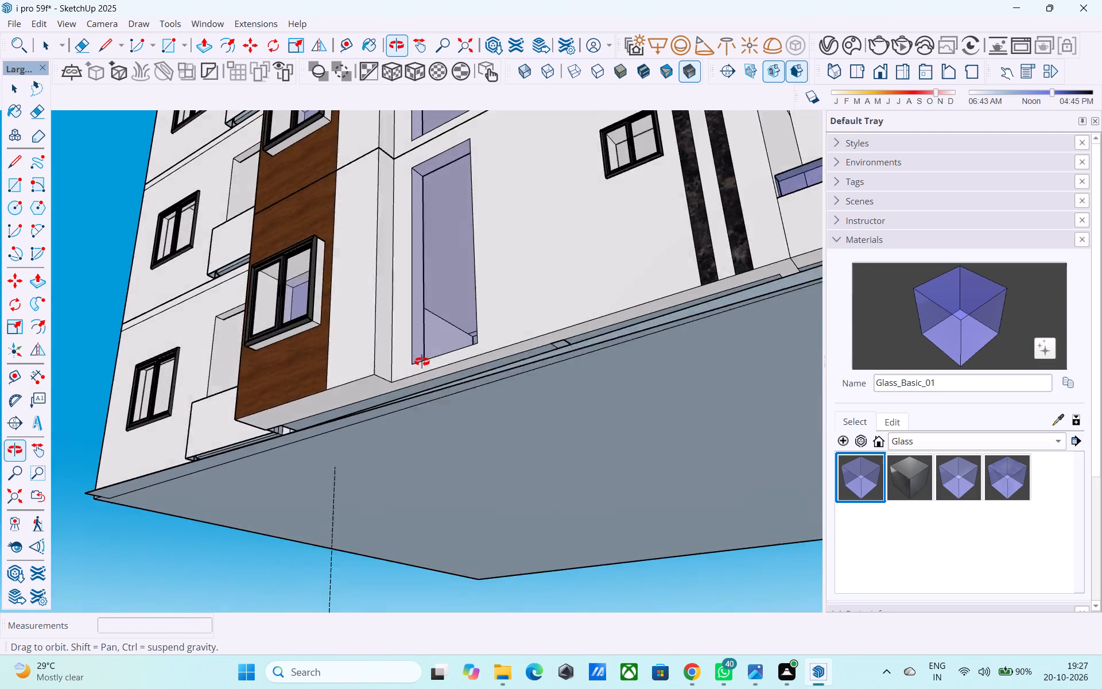
{"action": "middle_click_drag", "start_coordinate": [422, 362], "coordinate": [308, 349], "text": "shift"}
{"action": "middle_click_drag", "start_coordinate": [519, 349], "coordinate": [350, 451]}
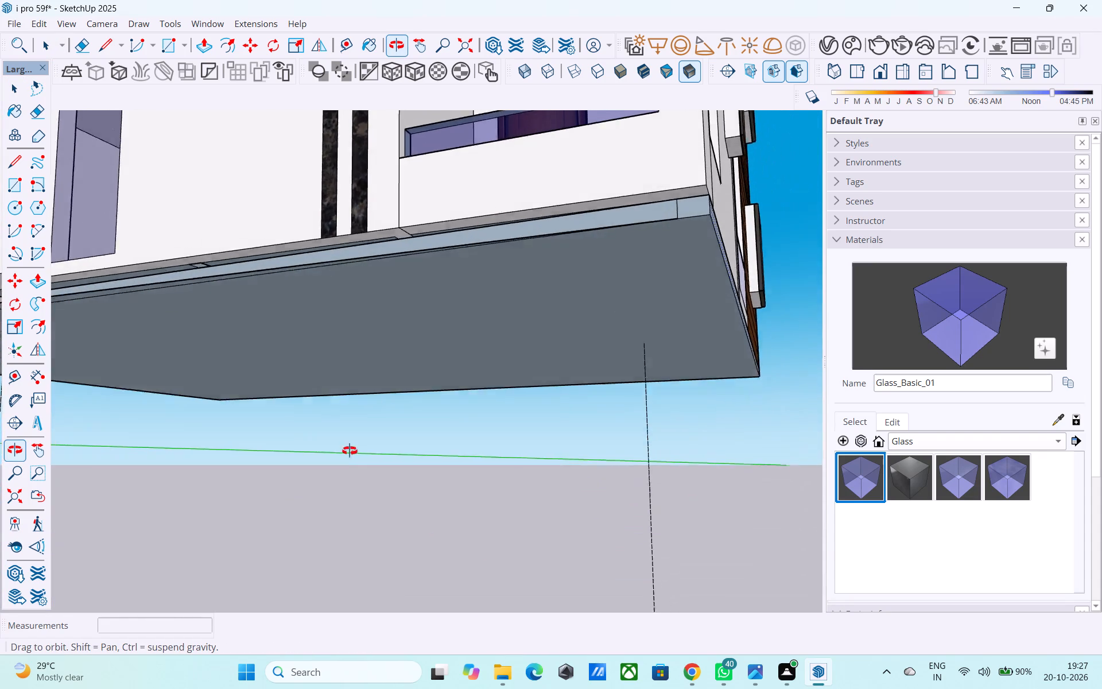
{"action": "middle_click_drag", "start_coordinate": [350, 451], "coordinate": [349, 459]}
{"action": "middle_click_drag", "start_coordinate": [313, 293], "coordinate": [569, 288]}
{"action": "scroll", "coordinate": [355, 273], "scroll_direction": "up", "scroll_amount": 8}
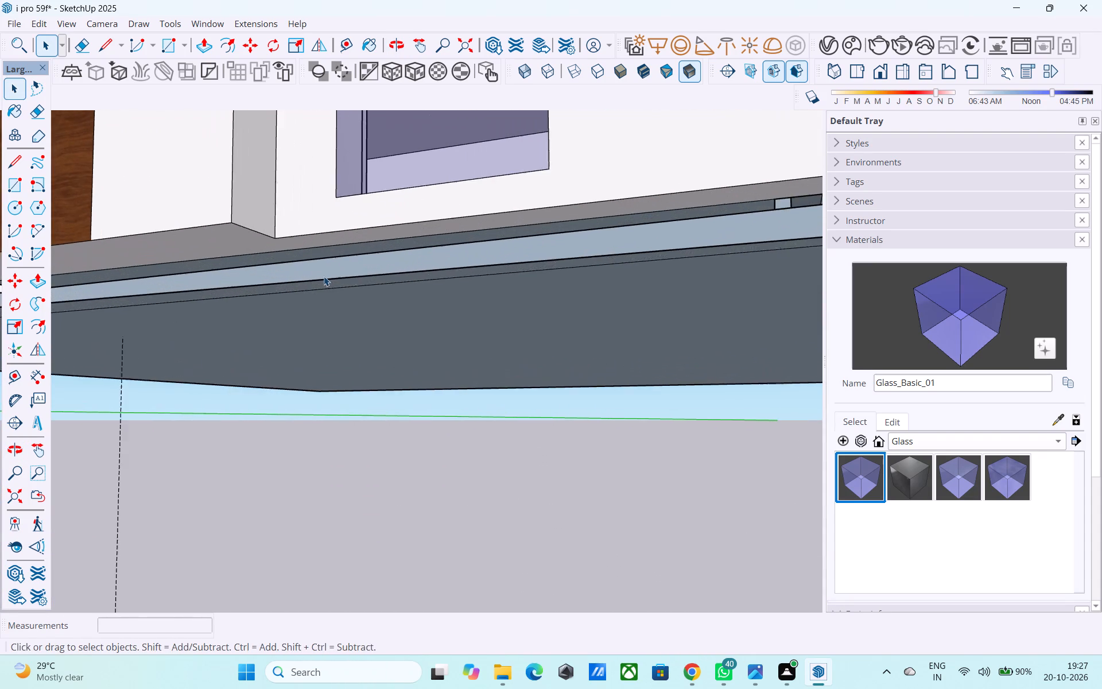
{"action": "middle_click_drag", "start_coordinate": [324, 285], "coordinate": [266, 382]}
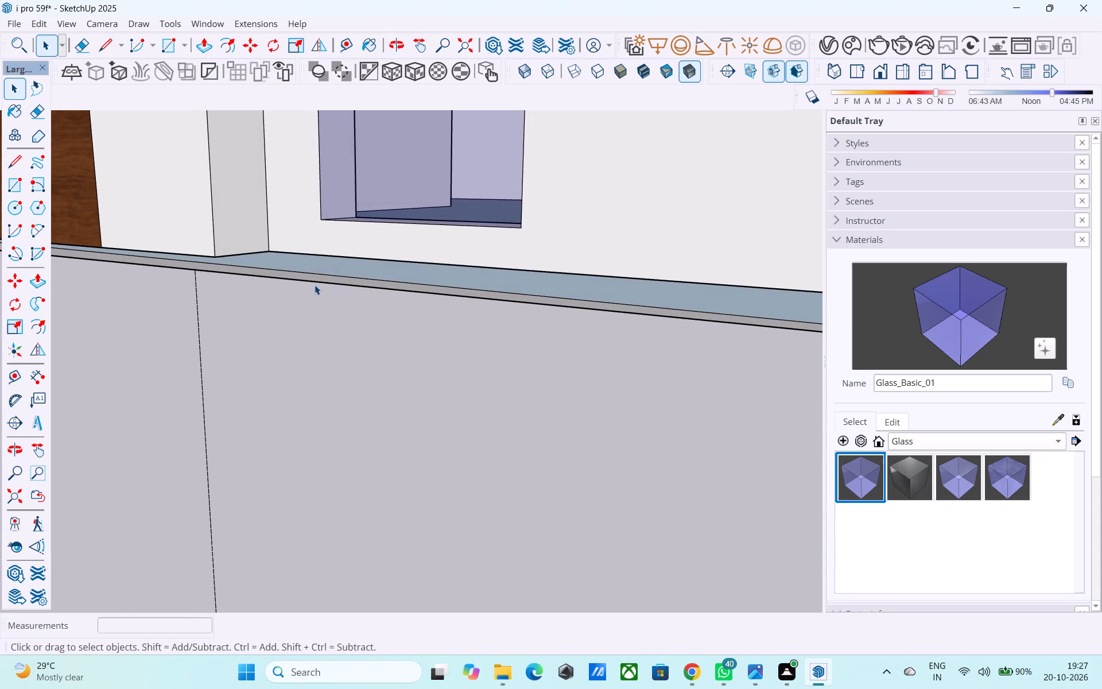
{"action": "key", "text": "e"}
{"action": "left_click_drag", "start_coordinate": [312, 280], "coordinate": [312, 286]}
{"action": "scroll", "coordinate": [312, 289], "scroll_direction": "down", "scroll_amount": 9}
{"action": "middle_click_drag", "start_coordinate": [320, 344], "coordinate": [339, 277]}
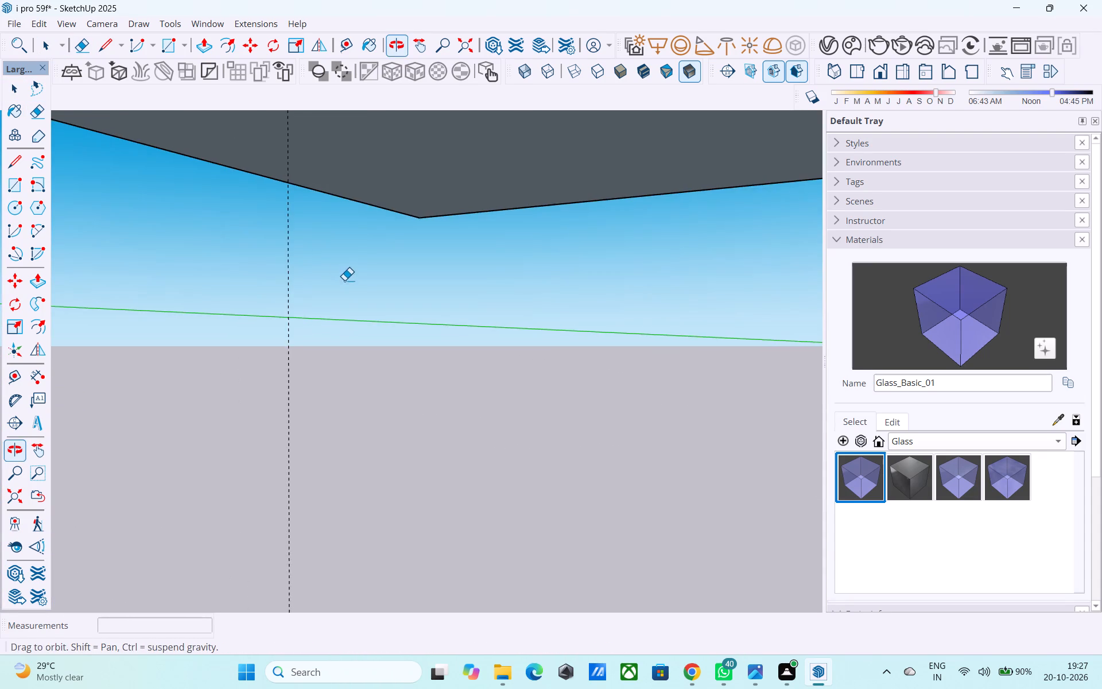
{"action": "scroll", "coordinate": [345, 280], "scroll_direction": "down", "scroll_amount": 6}
{"action": "middle_click_drag", "start_coordinate": [344, 287], "coordinate": [332, 299]}
{"action": "scroll", "coordinate": [336, 266], "scroll_direction": "up", "scroll_amount": 7}
{"action": "middle_click_drag", "start_coordinate": [334, 256], "coordinate": [348, 266], "text": "shift"}
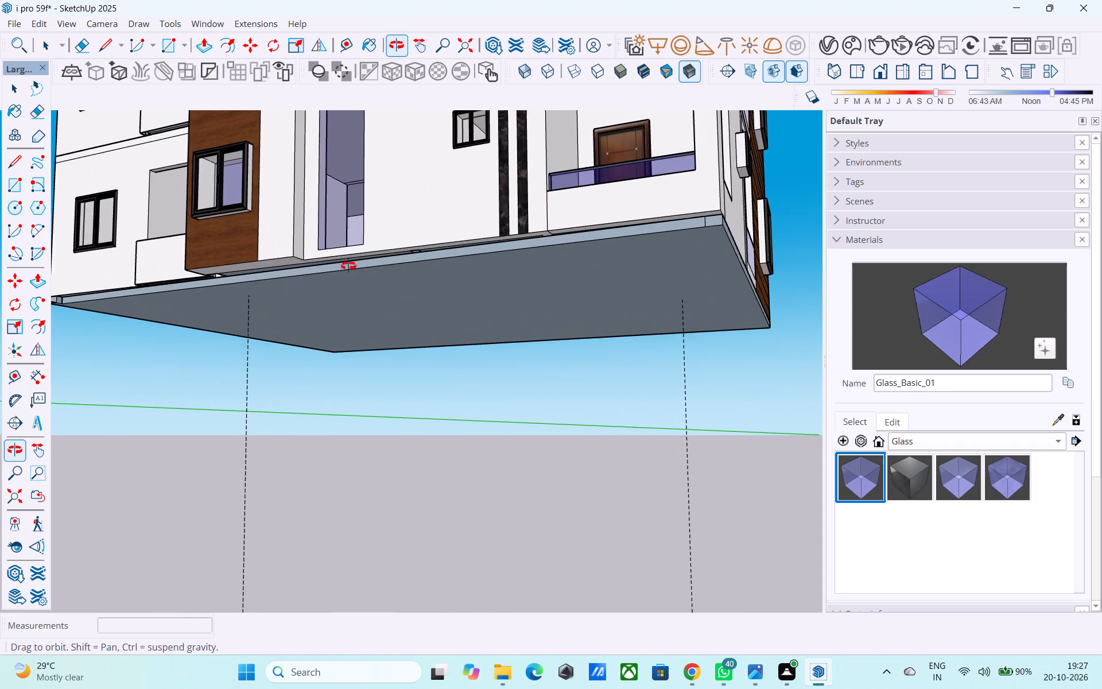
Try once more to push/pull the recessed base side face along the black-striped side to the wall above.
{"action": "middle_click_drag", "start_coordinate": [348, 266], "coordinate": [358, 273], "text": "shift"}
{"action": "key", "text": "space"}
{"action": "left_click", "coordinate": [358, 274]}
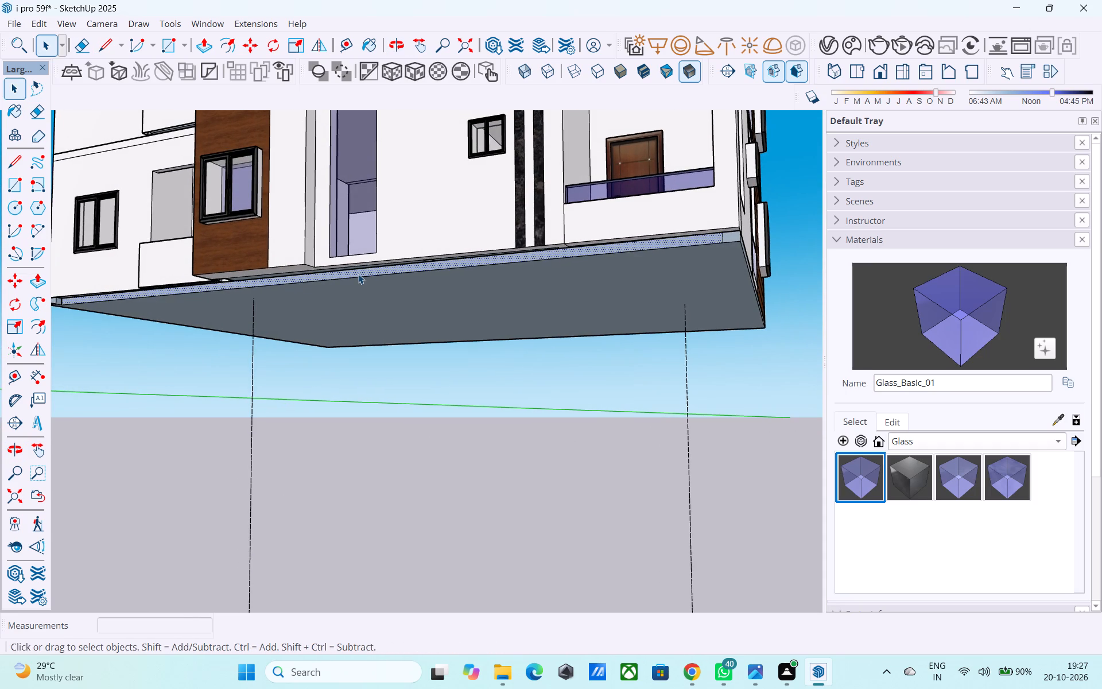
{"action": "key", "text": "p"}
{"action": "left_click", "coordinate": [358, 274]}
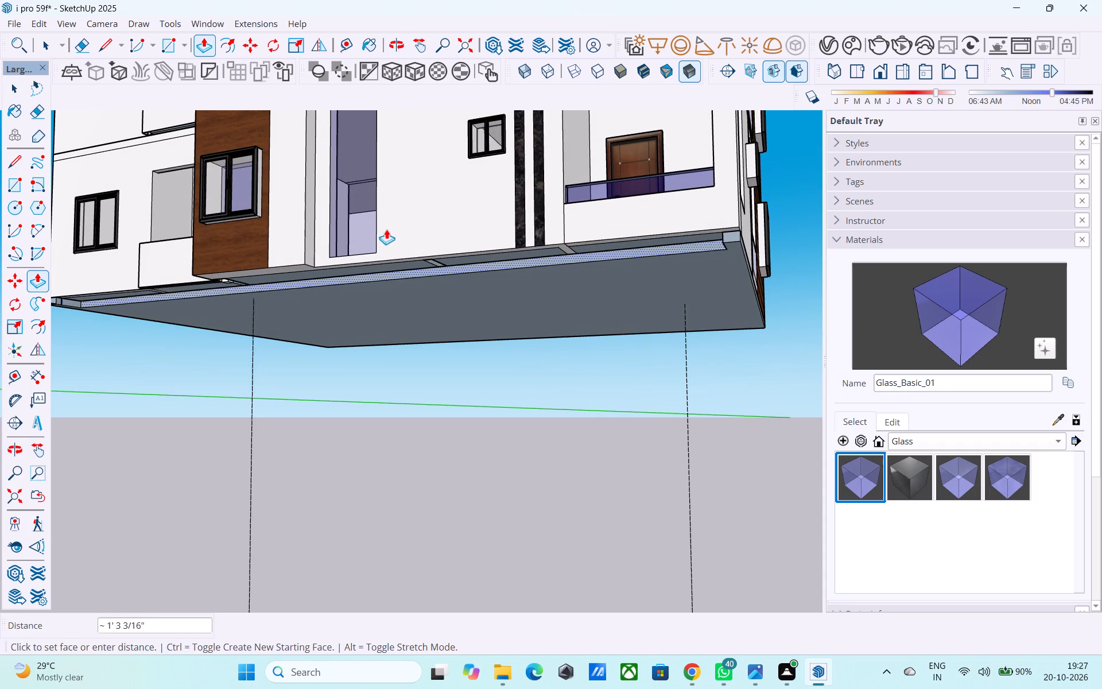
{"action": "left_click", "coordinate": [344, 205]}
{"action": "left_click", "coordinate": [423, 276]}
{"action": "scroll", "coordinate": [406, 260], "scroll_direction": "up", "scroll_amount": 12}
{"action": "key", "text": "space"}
Erase the stray edge that projects past the base's far corner on the black-striped side.
{"action": "scroll", "coordinate": [409, 269], "scroll_direction": "down", "scroll_amount": 11}
{"action": "middle_click_drag", "start_coordinate": [416, 285], "coordinate": [475, 256]}
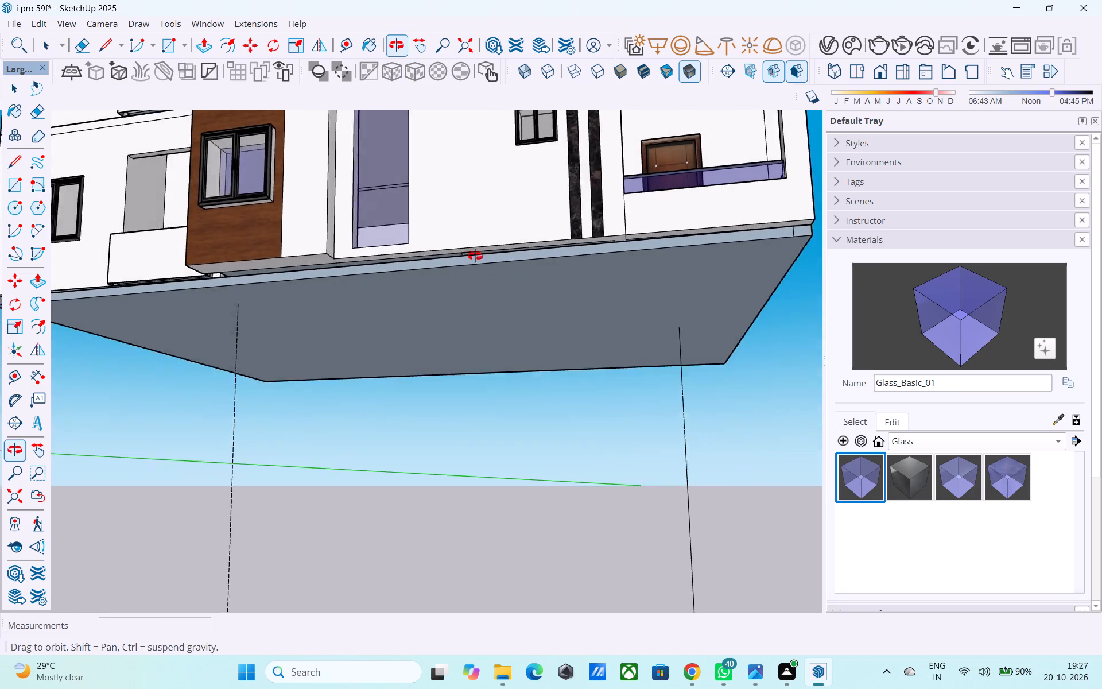
{"action": "middle_click_drag", "start_coordinate": [475, 256], "coordinate": [294, 294]}
{"action": "scroll", "coordinate": [569, 231], "scroll_direction": "up", "scroll_amount": 5}
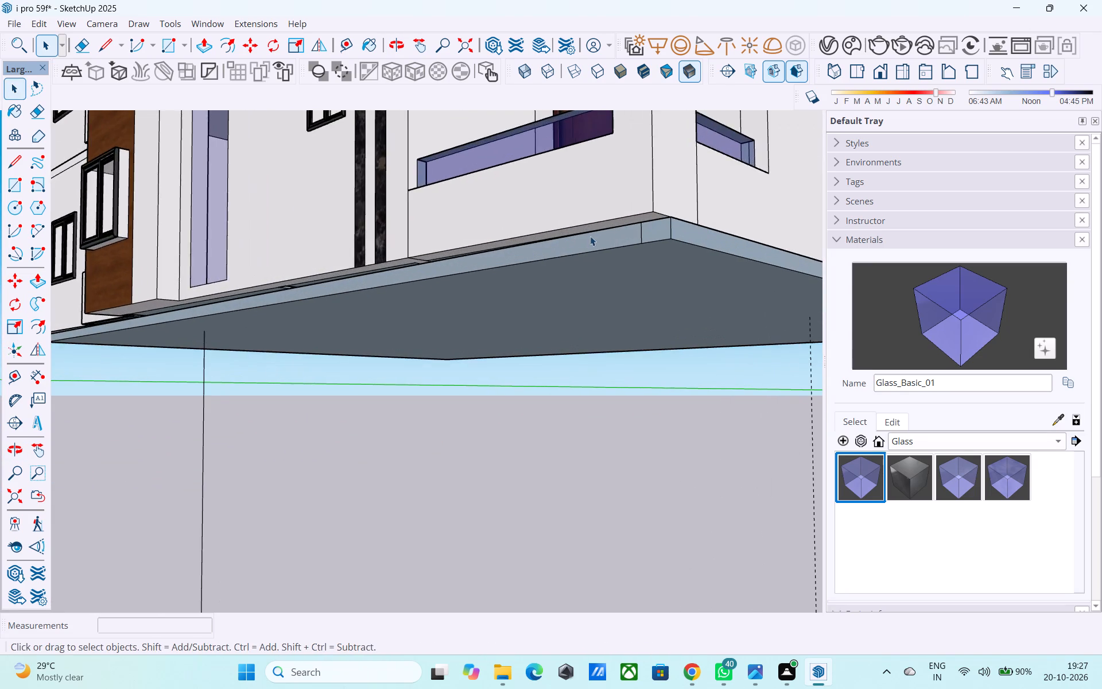
{"action": "scroll", "coordinate": [590, 236], "scroll_direction": "up", "scroll_amount": 1}
{"action": "scroll", "coordinate": [386, 267], "scroll_direction": "down", "scroll_amount": 9}
{"action": "scroll", "coordinate": [240, 287], "scroll_direction": "up", "scroll_amount": 6}
{"action": "middle_click_drag", "start_coordinate": [184, 304], "coordinate": [228, 306]}
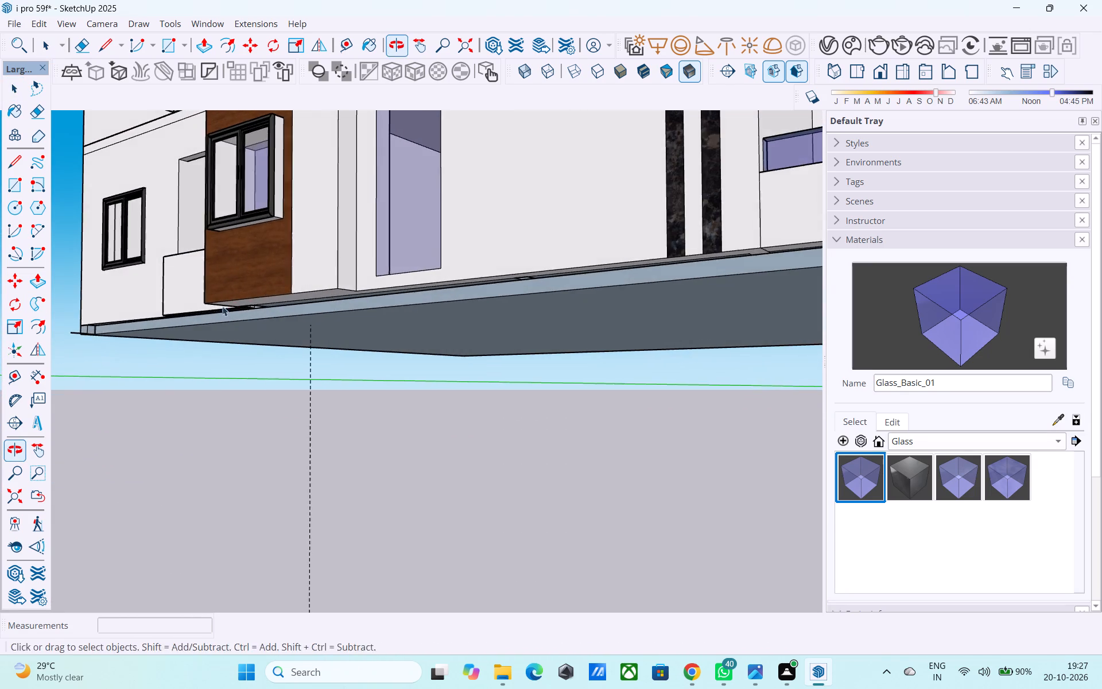
{"action": "middle_click", "coordinate": [125, 324]}
{"action": "scroll", "coordinate": [124, 324], "scroll_direction": "up", "scroll_amount": 1}
{"action": "middle_click_drag", "start_coordinate": [118, 324], "coordinate": [177, 326], "text": "shift"}
{"action": "key", "text": "e"}
{"action": "scroll", "coordinate": [131, 338], "scroll_direction": "up", "scroll_amount": 10}
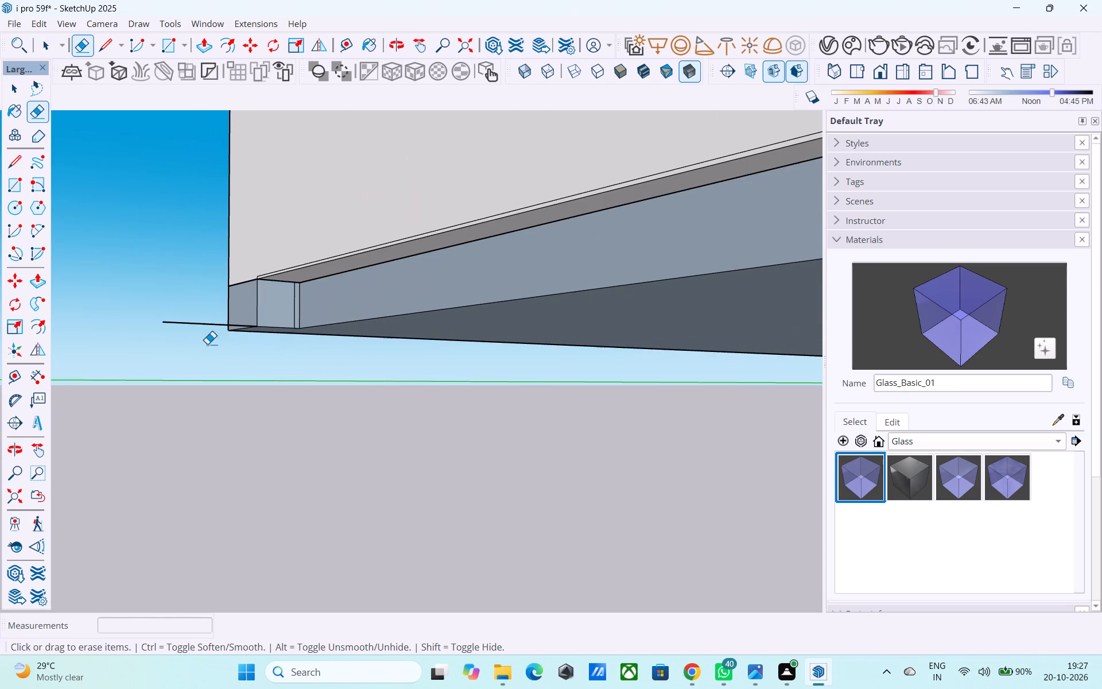
{"action": "left_click_drag", "start_coordinate": [193, 333], "coordinate": [196, 309]}
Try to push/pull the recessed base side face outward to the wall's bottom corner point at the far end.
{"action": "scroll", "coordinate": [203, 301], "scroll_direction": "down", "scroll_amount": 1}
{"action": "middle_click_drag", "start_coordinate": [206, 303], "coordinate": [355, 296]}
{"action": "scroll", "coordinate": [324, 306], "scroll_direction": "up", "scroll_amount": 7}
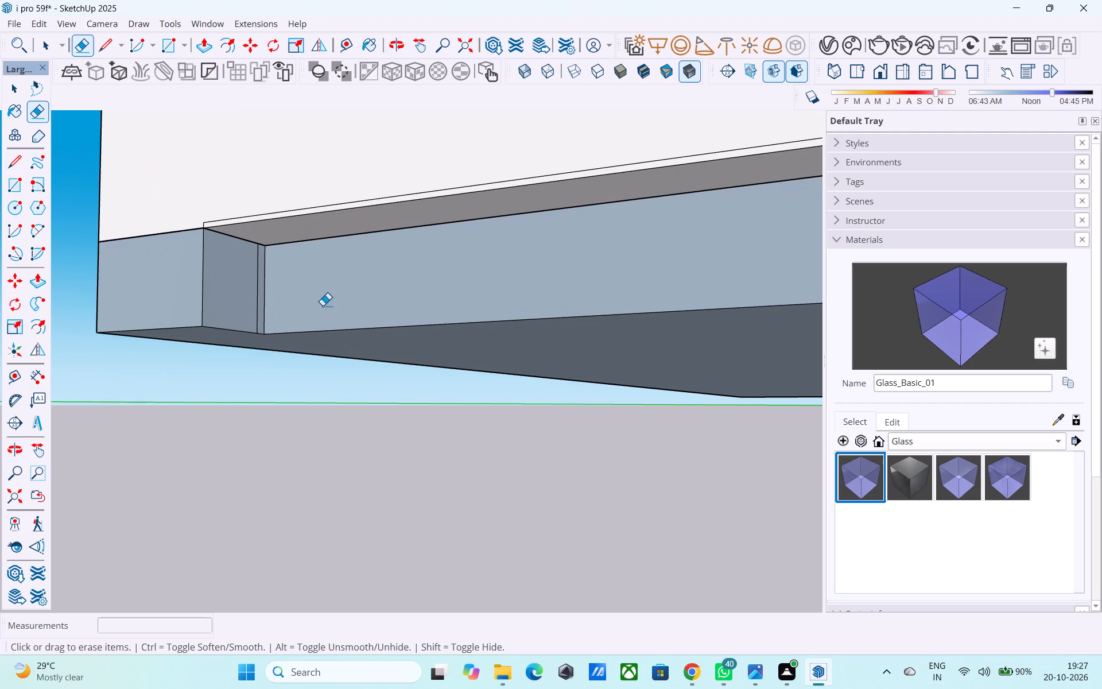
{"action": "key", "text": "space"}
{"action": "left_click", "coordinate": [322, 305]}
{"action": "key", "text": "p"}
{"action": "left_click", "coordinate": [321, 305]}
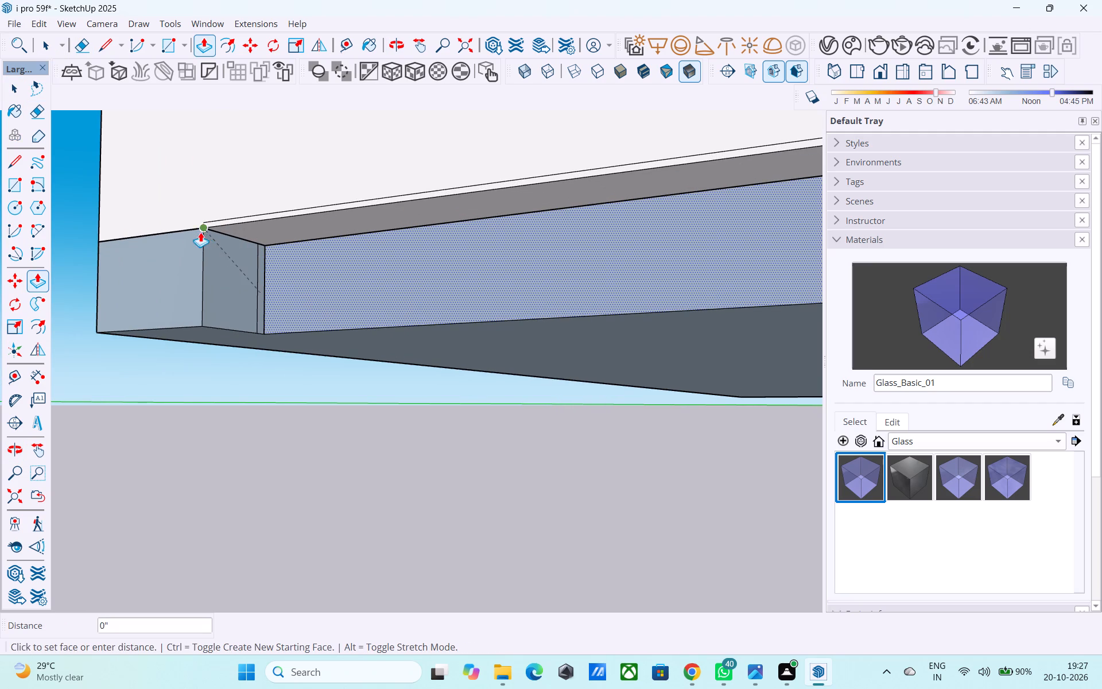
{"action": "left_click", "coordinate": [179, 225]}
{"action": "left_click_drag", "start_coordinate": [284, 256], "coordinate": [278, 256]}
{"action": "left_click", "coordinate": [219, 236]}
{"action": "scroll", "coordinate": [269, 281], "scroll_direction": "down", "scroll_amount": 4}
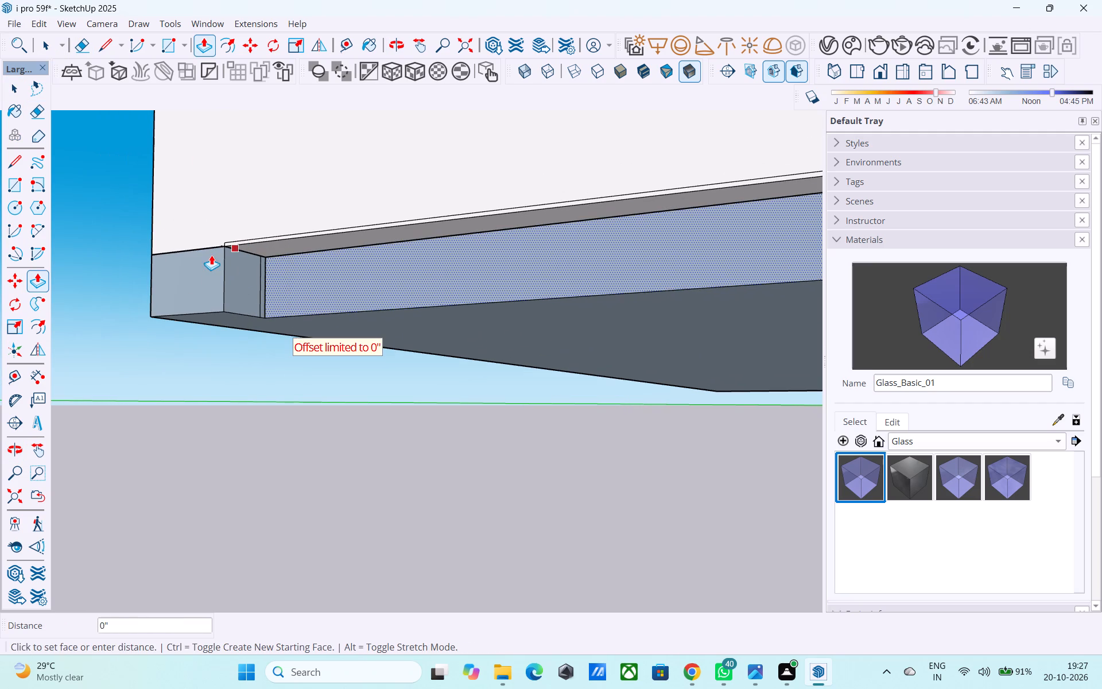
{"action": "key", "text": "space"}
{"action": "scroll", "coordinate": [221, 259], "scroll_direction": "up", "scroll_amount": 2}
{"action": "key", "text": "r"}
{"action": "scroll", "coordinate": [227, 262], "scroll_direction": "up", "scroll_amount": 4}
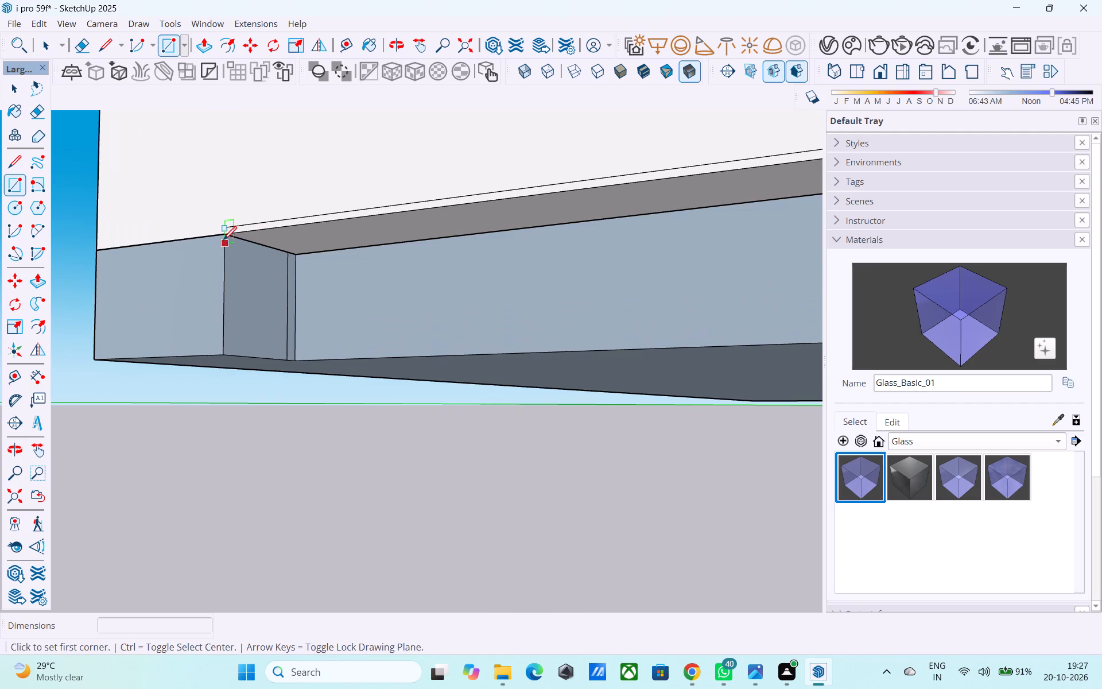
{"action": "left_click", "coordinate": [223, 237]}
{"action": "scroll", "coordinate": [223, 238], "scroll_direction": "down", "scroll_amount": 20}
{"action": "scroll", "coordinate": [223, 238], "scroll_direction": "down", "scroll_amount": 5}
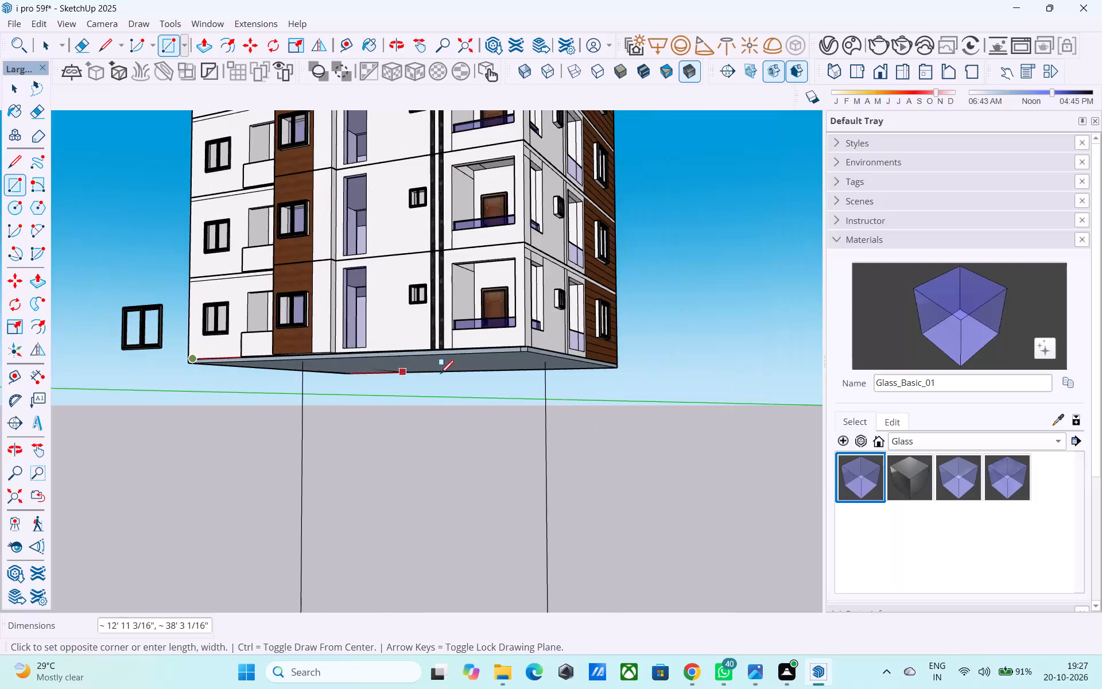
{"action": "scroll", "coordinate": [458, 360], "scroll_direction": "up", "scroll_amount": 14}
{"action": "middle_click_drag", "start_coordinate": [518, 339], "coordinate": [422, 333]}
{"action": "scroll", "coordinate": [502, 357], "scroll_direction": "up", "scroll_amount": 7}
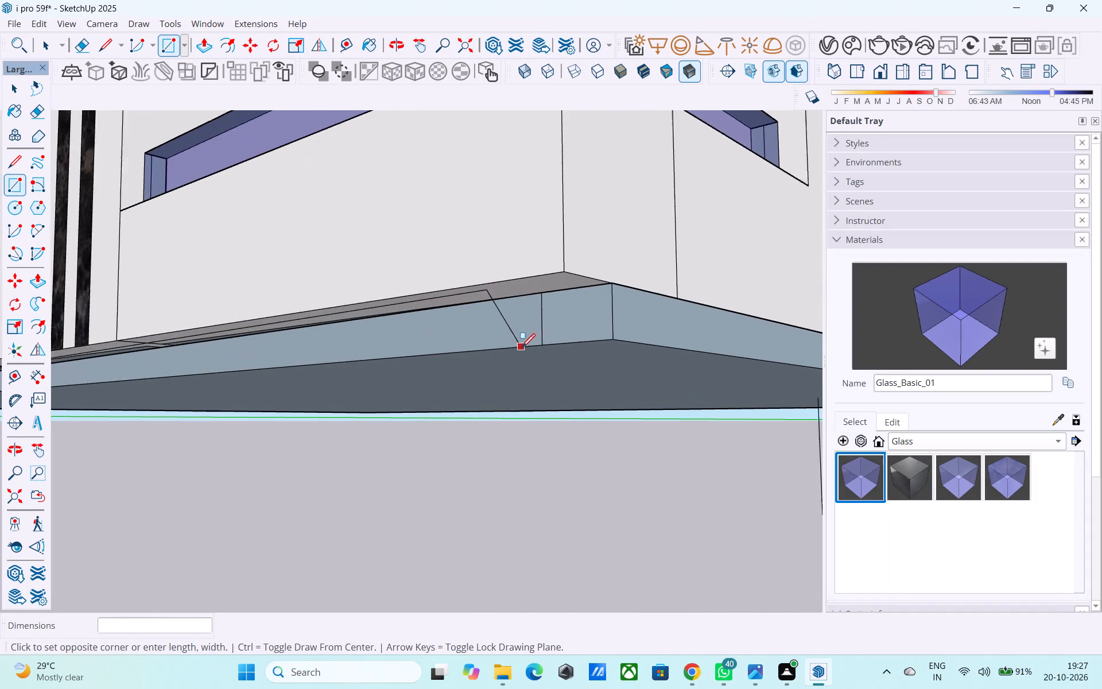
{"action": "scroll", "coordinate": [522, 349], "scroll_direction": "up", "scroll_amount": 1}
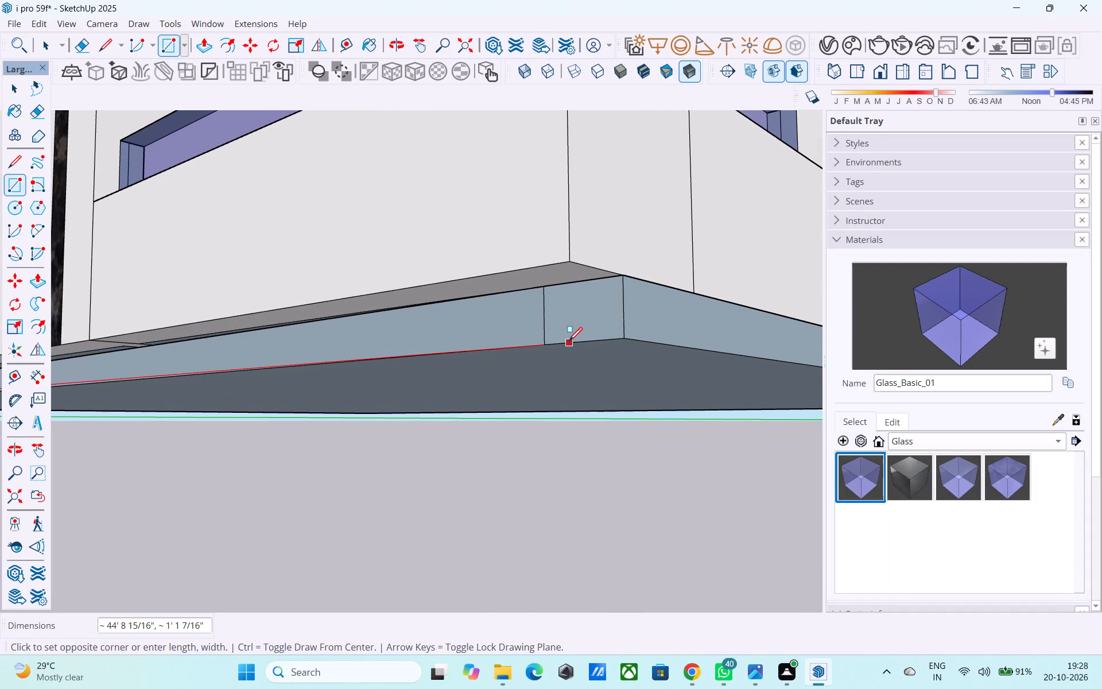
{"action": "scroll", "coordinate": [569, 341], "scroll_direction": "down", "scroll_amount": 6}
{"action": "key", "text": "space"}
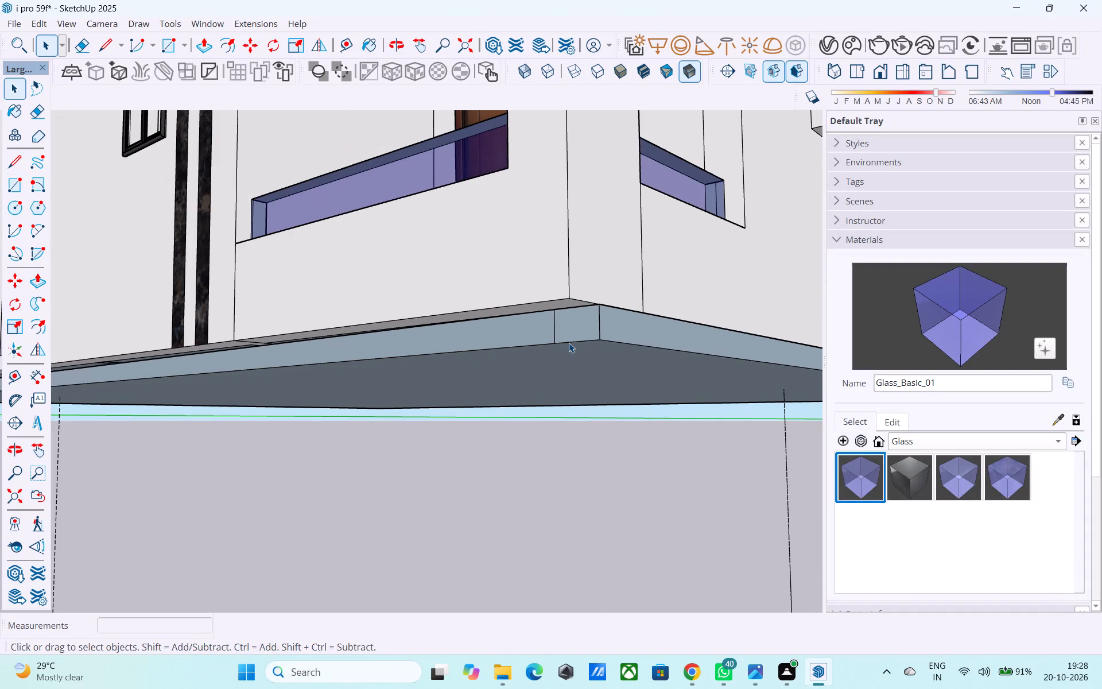
Draw a 6" vertical line down from the bottom wall corner below the glazed balconies.
{"action": "key", "text": "l"}
{"action": "left_click", "coordinate": [571, 298]}
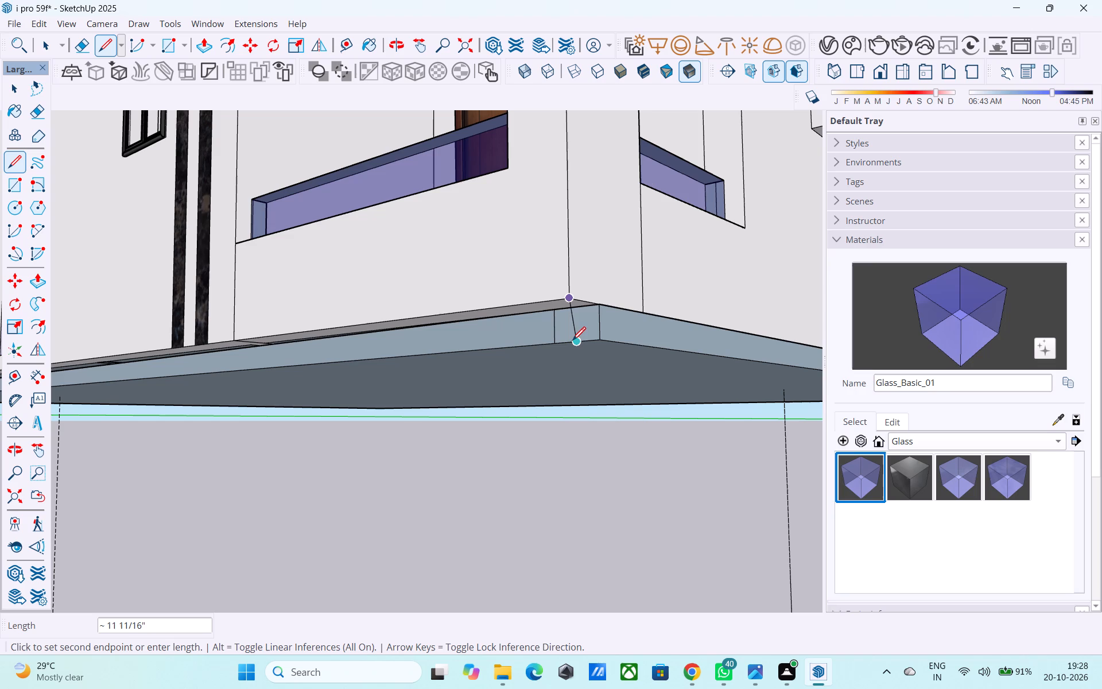
{"action": "key", "text": "Down"}
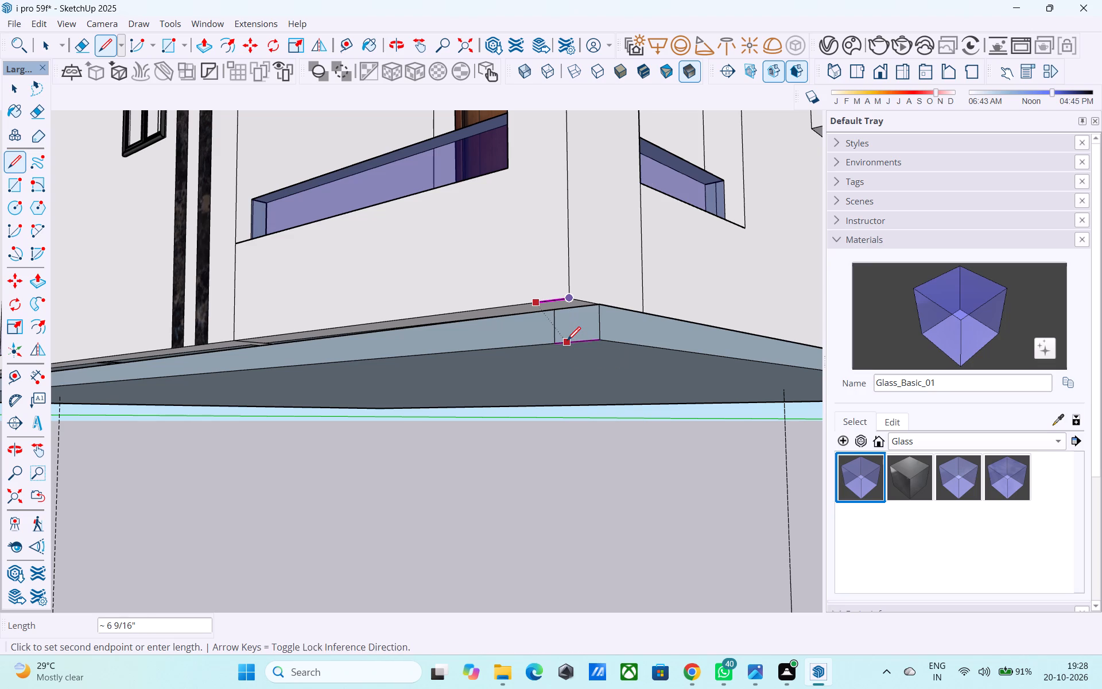
{"action": "key", "text": "Up"}
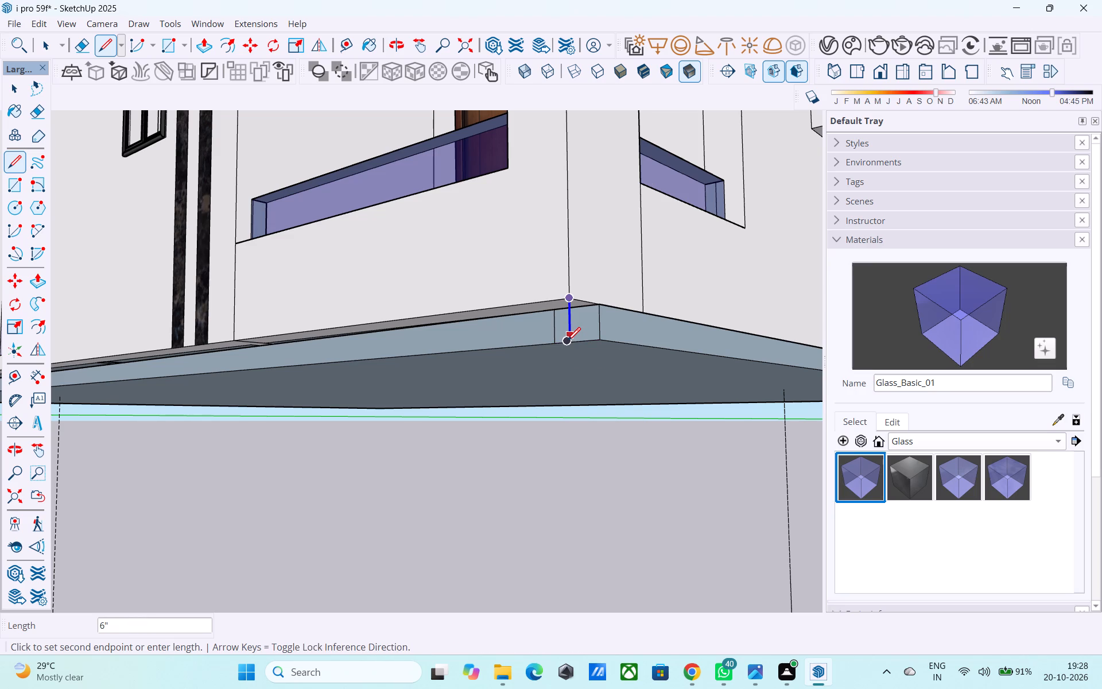
{"action": "type", "text": "6\""}
{"action": "key", "text": "Return"}
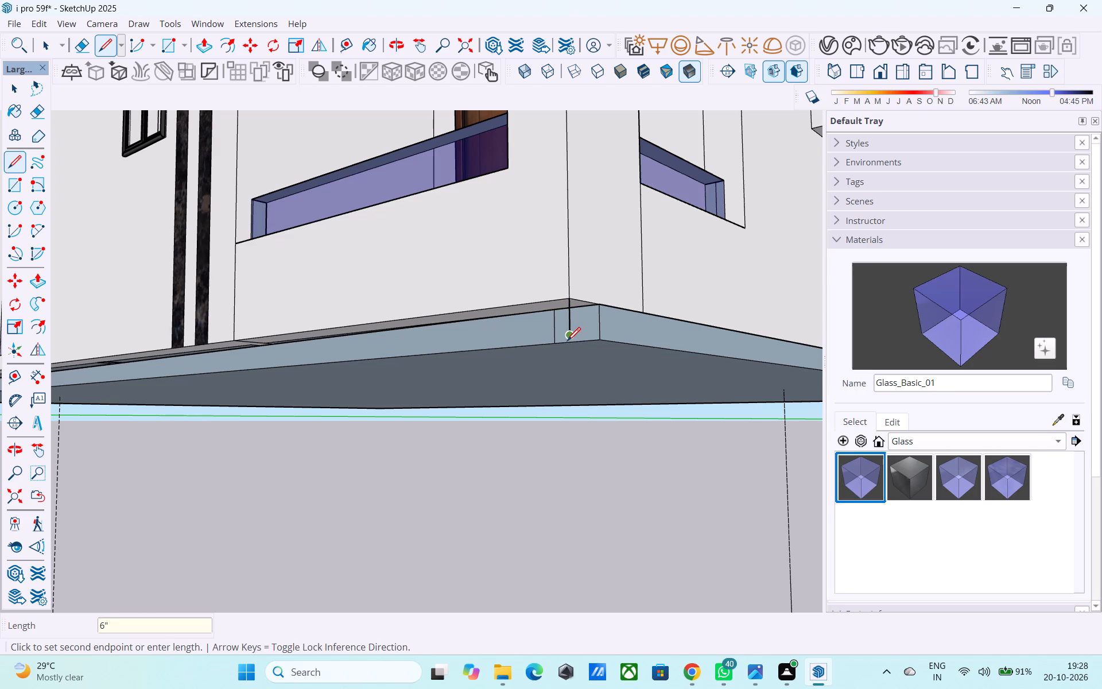
Draw a rectangle about 45' 3 3/8" by 6" from the line's lower end to the wall's far bottom corner.
{"action": "key", "text": "r"}
{"action": "left_click", "coordinate": [568, 337]}
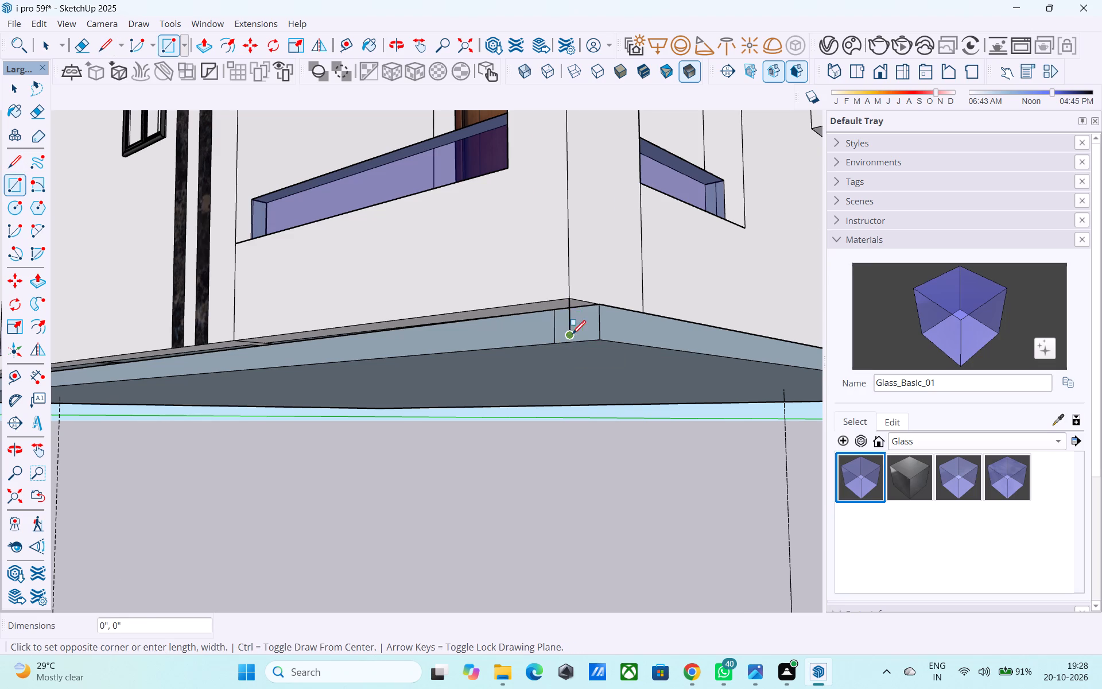
{"action": "scroll", "coordinate": [572, 335], "scroll_direction": "down", "scroll_amount": 10}
{"action": "middle_click_drag", "start_coordinate": [320, 307], "coordinate": [778, 337], "text": "shift"}
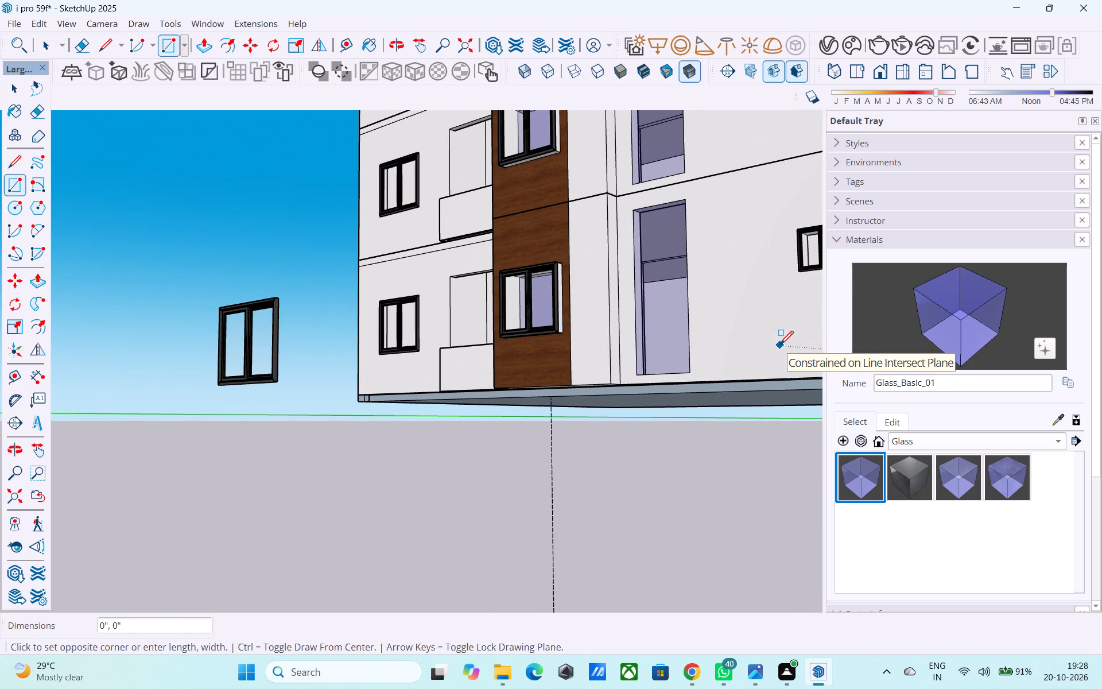
{"action": "middle_click_drag", "start_coordinate": [397, 382], "coordinate": [647, 334]}
{"action": "scroll", "coordinate": [588, 376], "scroll_direction": "up", "scroll_amount": 20}
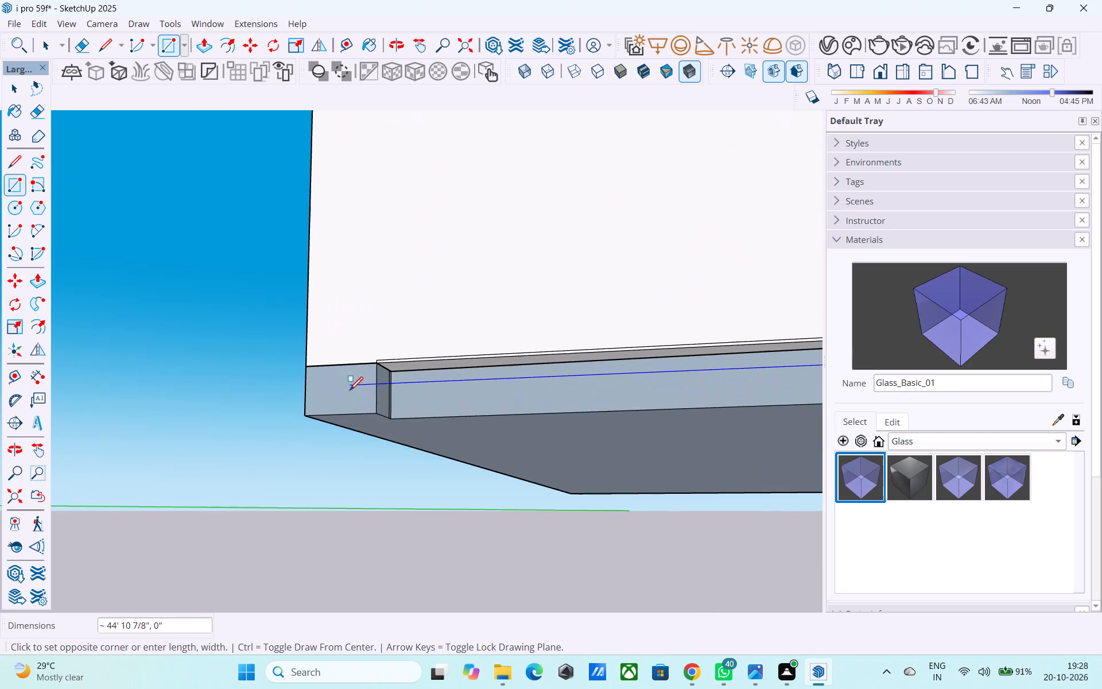
{"action": "left_click", "coordinate": [379, 362]}
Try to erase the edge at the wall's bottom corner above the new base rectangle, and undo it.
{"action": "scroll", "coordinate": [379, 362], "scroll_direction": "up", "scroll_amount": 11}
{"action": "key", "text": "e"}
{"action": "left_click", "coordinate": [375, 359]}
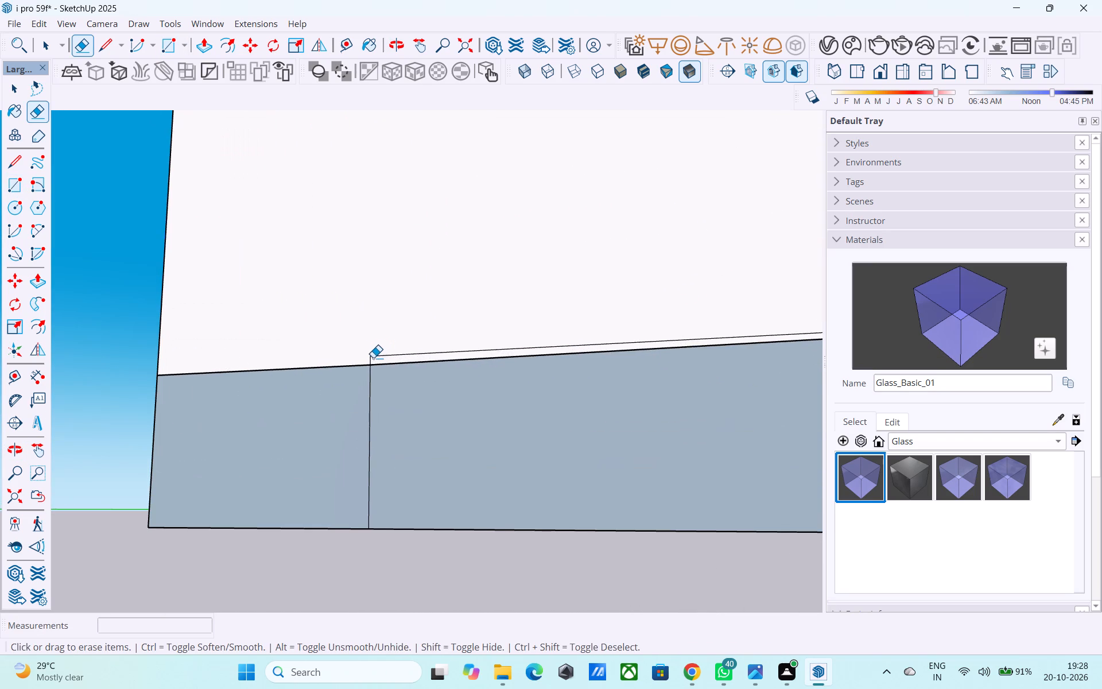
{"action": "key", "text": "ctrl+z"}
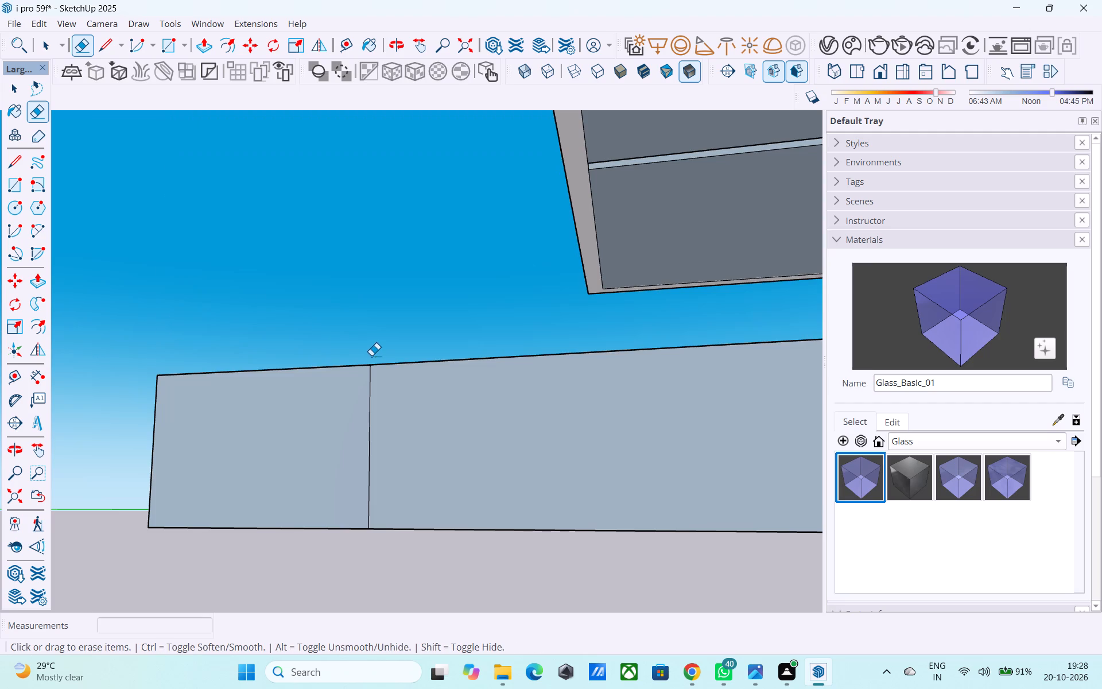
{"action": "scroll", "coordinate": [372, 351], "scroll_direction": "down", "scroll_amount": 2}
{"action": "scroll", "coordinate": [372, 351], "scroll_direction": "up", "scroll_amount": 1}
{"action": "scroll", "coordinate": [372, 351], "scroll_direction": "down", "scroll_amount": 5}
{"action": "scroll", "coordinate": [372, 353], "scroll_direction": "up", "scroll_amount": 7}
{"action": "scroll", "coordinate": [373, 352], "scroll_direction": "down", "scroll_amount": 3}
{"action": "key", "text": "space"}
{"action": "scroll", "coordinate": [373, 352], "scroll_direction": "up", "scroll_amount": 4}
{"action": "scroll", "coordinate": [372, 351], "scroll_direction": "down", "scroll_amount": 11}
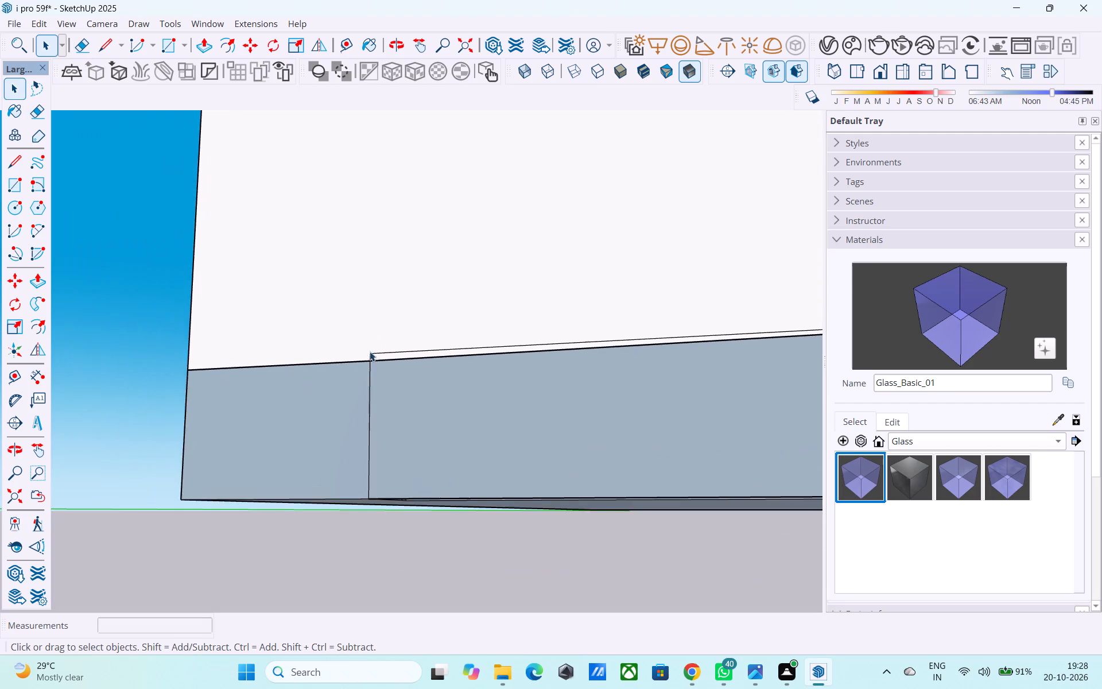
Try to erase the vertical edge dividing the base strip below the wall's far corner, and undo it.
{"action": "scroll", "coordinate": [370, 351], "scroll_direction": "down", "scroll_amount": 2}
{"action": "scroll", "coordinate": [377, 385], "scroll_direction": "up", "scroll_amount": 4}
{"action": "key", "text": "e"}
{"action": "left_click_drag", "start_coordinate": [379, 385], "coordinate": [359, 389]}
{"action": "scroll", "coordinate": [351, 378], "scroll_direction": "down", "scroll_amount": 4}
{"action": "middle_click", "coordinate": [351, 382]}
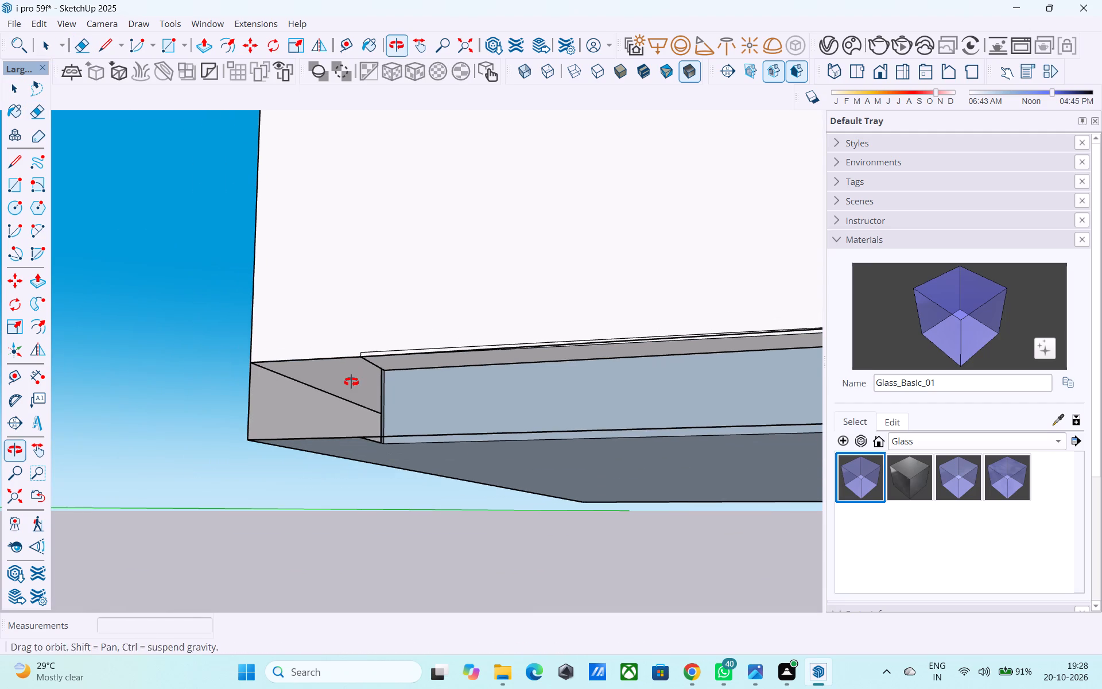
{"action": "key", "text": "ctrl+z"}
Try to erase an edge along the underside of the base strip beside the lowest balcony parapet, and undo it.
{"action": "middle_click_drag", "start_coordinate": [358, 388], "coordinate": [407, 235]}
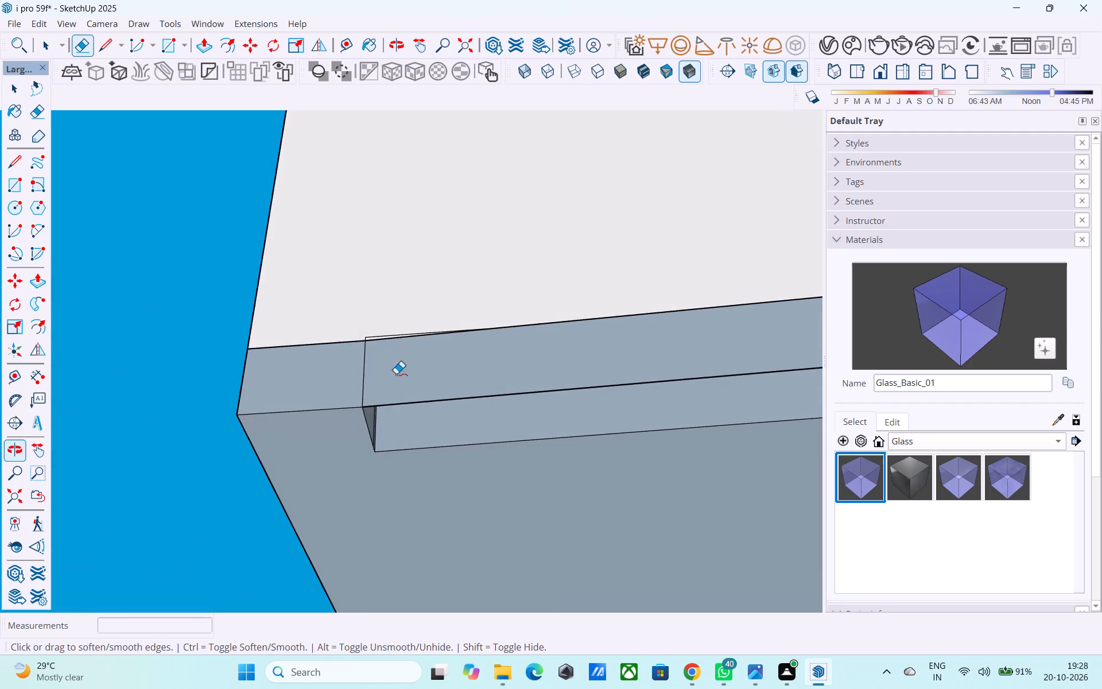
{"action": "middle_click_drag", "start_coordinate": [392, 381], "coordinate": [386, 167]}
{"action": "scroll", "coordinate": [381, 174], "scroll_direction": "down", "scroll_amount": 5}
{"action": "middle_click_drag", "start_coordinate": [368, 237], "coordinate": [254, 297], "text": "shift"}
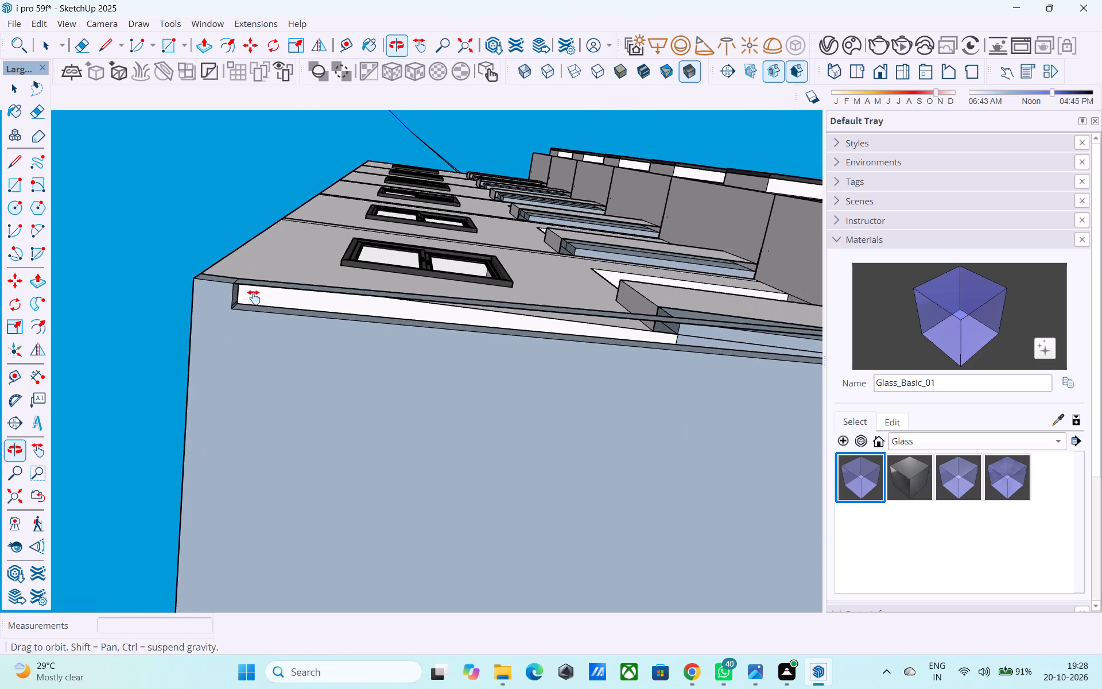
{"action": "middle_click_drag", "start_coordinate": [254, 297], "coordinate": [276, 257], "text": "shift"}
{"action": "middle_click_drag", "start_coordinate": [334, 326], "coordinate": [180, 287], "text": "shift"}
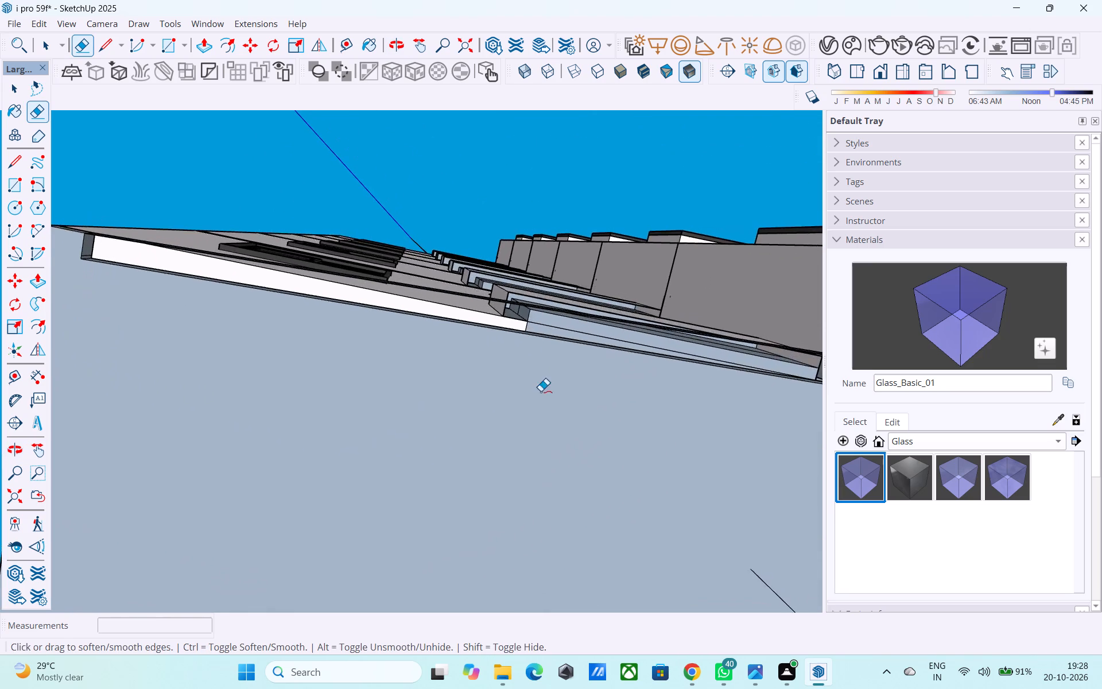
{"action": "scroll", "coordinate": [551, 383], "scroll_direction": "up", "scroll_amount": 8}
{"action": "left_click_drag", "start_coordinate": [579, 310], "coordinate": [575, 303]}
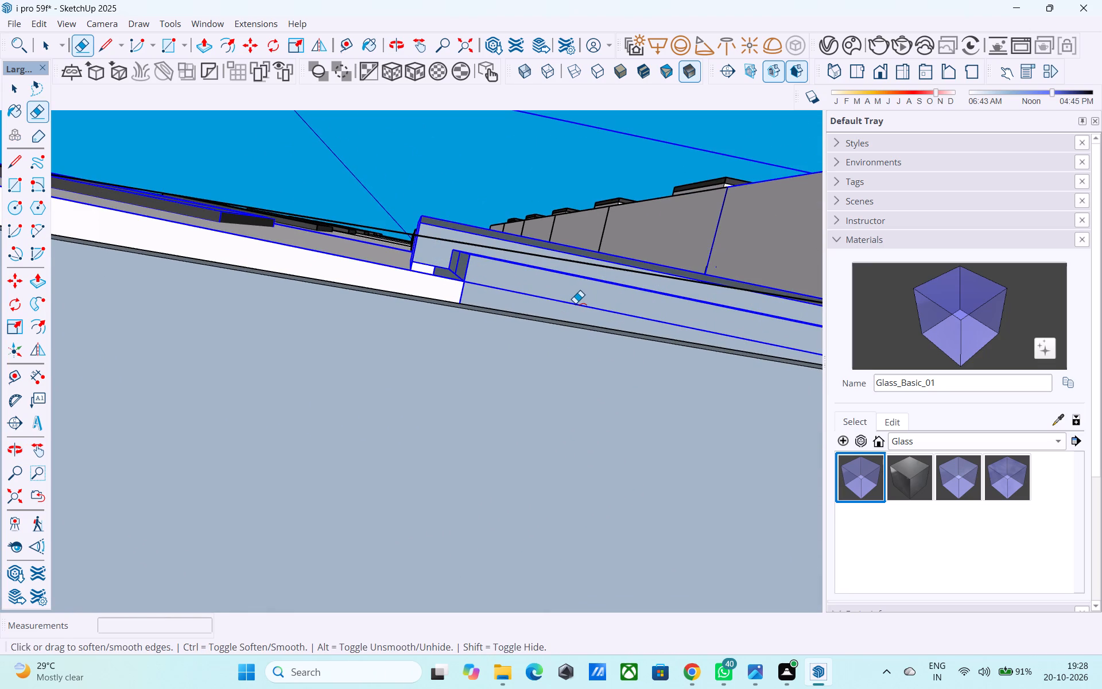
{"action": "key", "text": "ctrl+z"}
Examine the base from below, checking the gap between the floor base and the walls along the black-striped side.
{"action": "scroll", "coordinate": [576, 316], "scroll_direction": "down", "scroll_amount": 5}
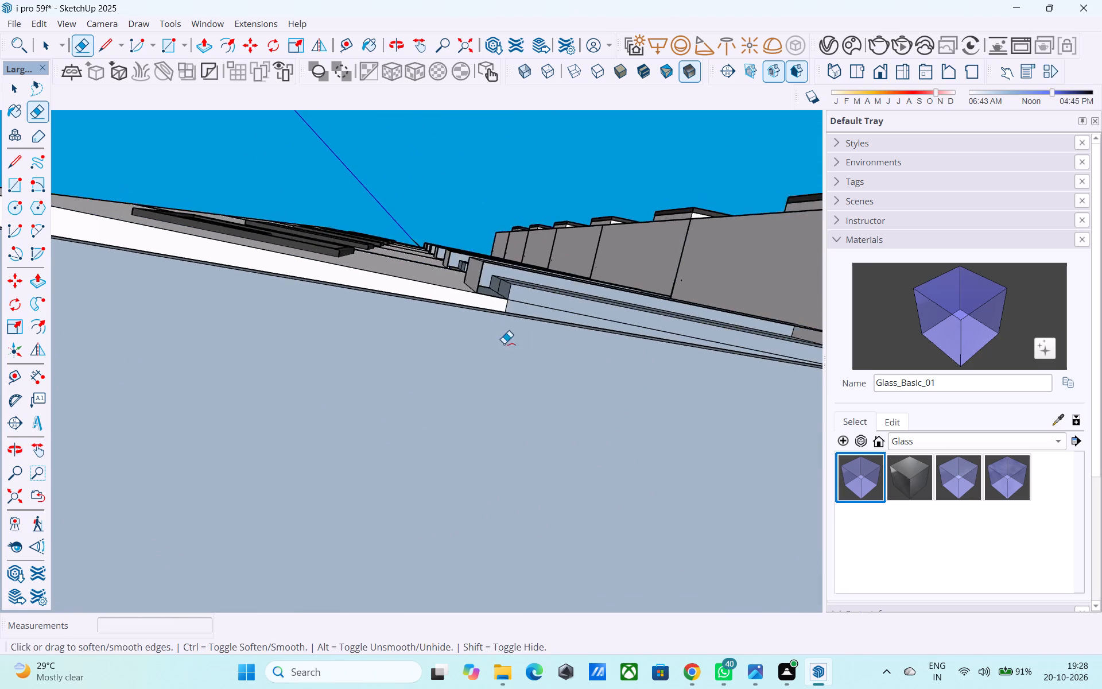
{"action": "scroll", "coordinate": [504, 343], "scroll_direction": "down", "scroll_amount": 9}
{"action": "middle_click_drag", "start_coordinate": [402, 398], "coordinate": [393, 517]}
{"action": "scroll", "coordinate": [223, 371], "scroll_direction": "up", "scroll_amount": 4}
{"action": "middle_click_drag", "start_coordinate": [199, 343], "coordinate": [183, 336]}
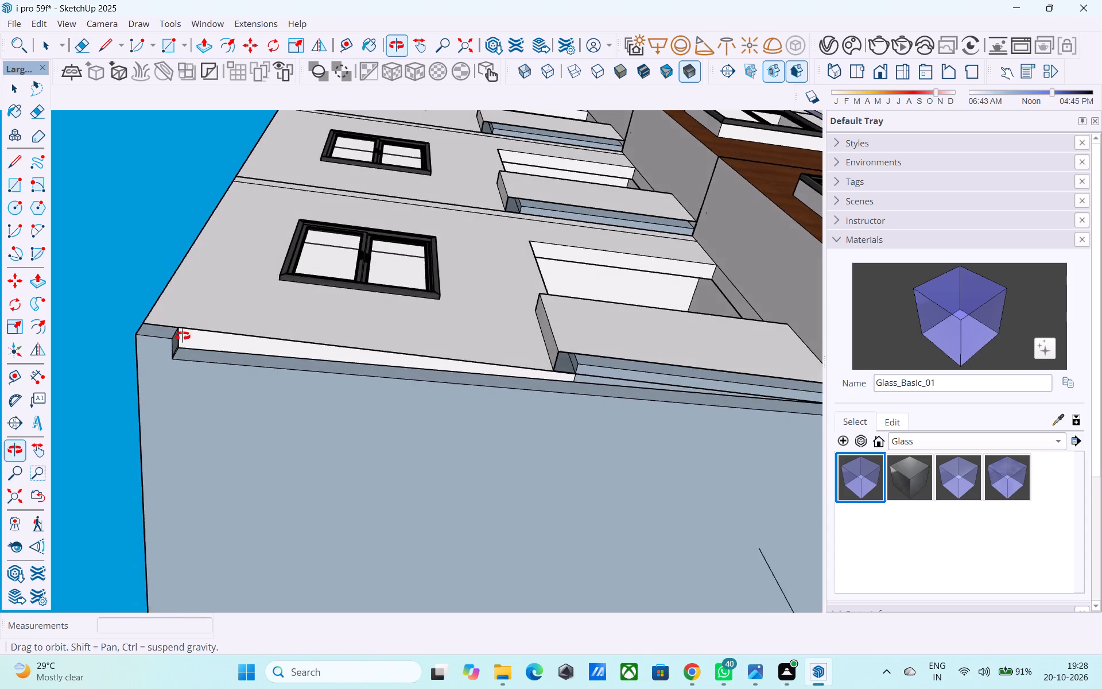
{"action": "middle_click_drag", "start_coordinate": [183, 336], "coordinate": [617, 590]}
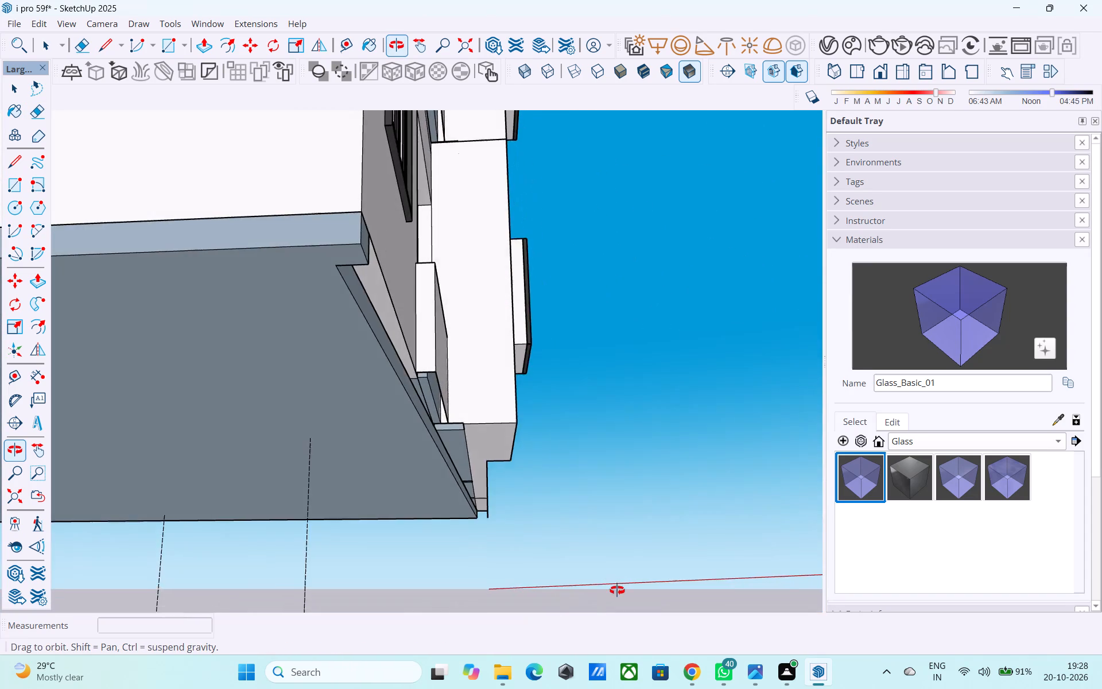
{"action": "middle_click_drag", "start_coordinate": [617, 590], "coordinate": [483, 378]}
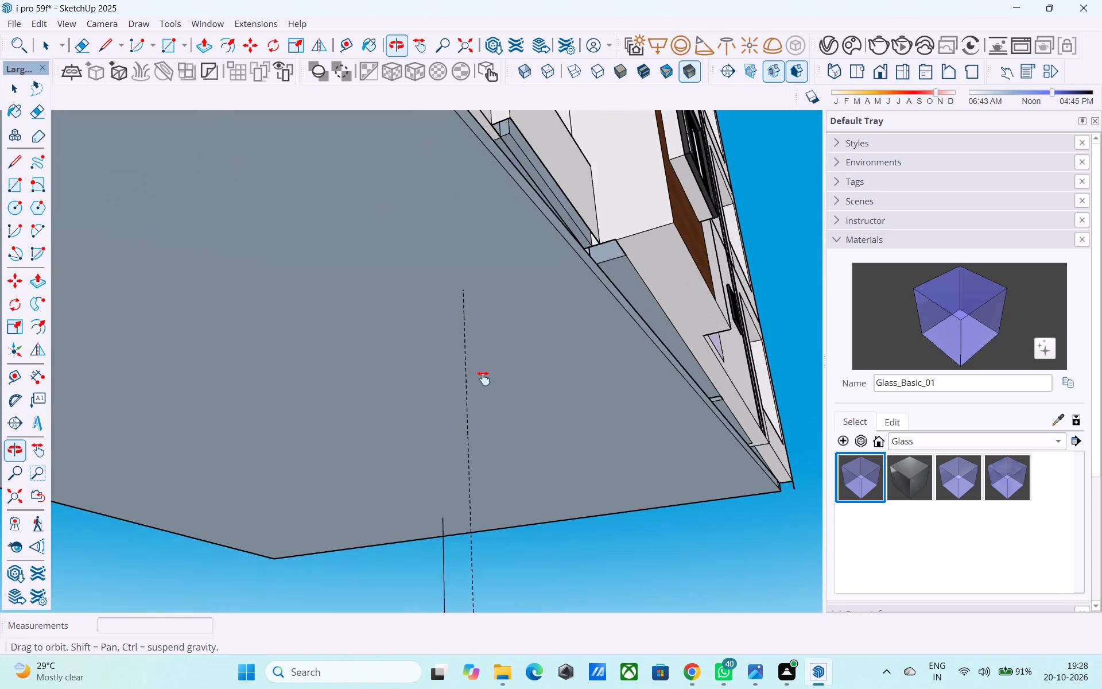
{"action": "middle_click_drag", "start_coordinate": [483, 378], "coordinate": [508, 342]}
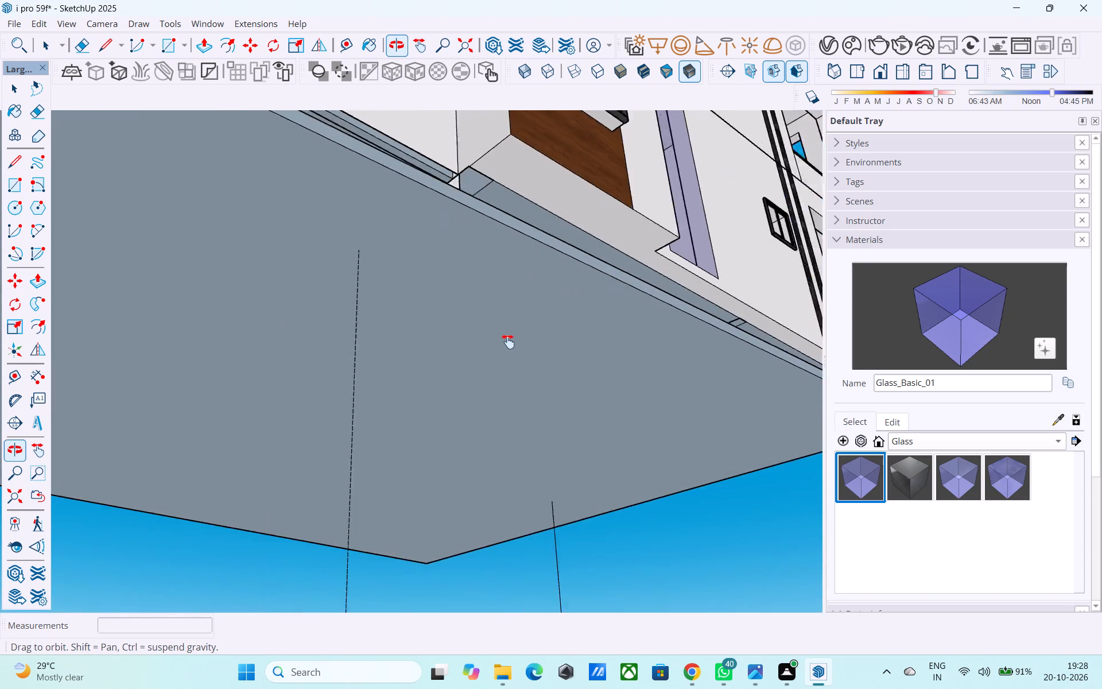
{"action": "middle_click_drag", "start_coordinate": [508, 342], "coordinate": [351, 355]}
{"action": "scroll", "coordinate": [355, 346], "scroll_direction": "down", "scroll_amount": 5}
{"action": "middle_click_drag", "start_coordinate": [470, 378], "coordinate": [335, 304], "text": "shift"}
{"action": "scroll", "coordinate": [491, 389], "scroll_direction": "down", "scroll_amount": 1, "text": "shift"}
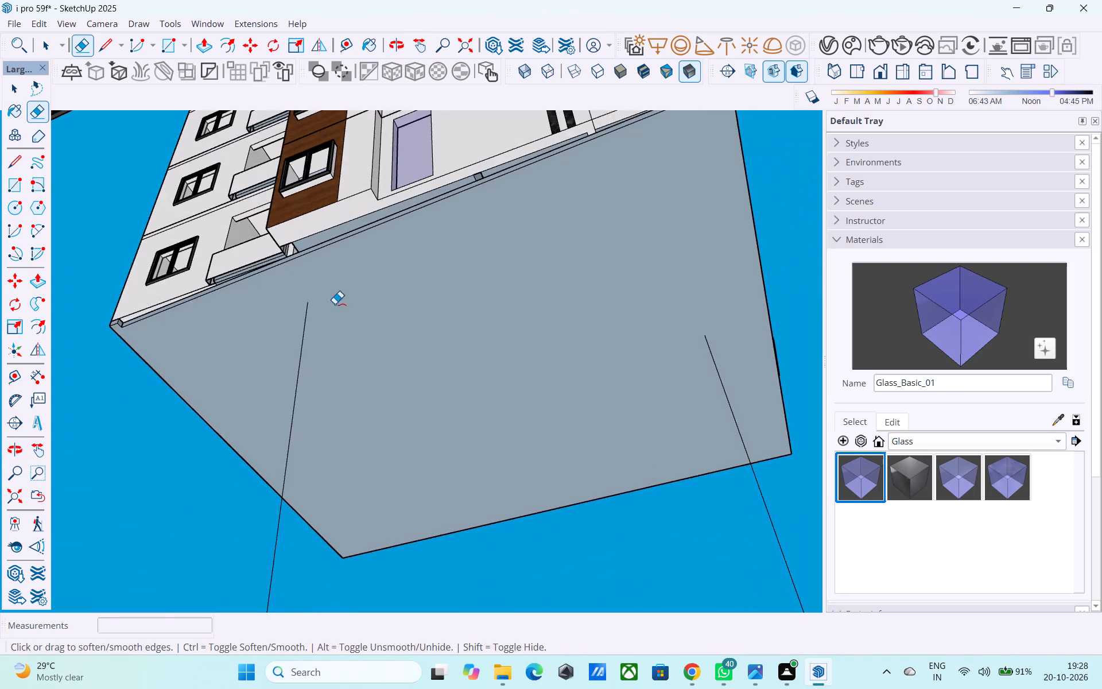
Erase the stray vertical lines hanging below the building, working inside the ground-floor group.
{"action": "middle_click_drag", "start_coordinate": [397, 289], "coordinate": [222, 365]}
{"action": "middle_click_drag", "start_coordinate": [436, 305], "coordinate": [339, 421], "text": "shift"}
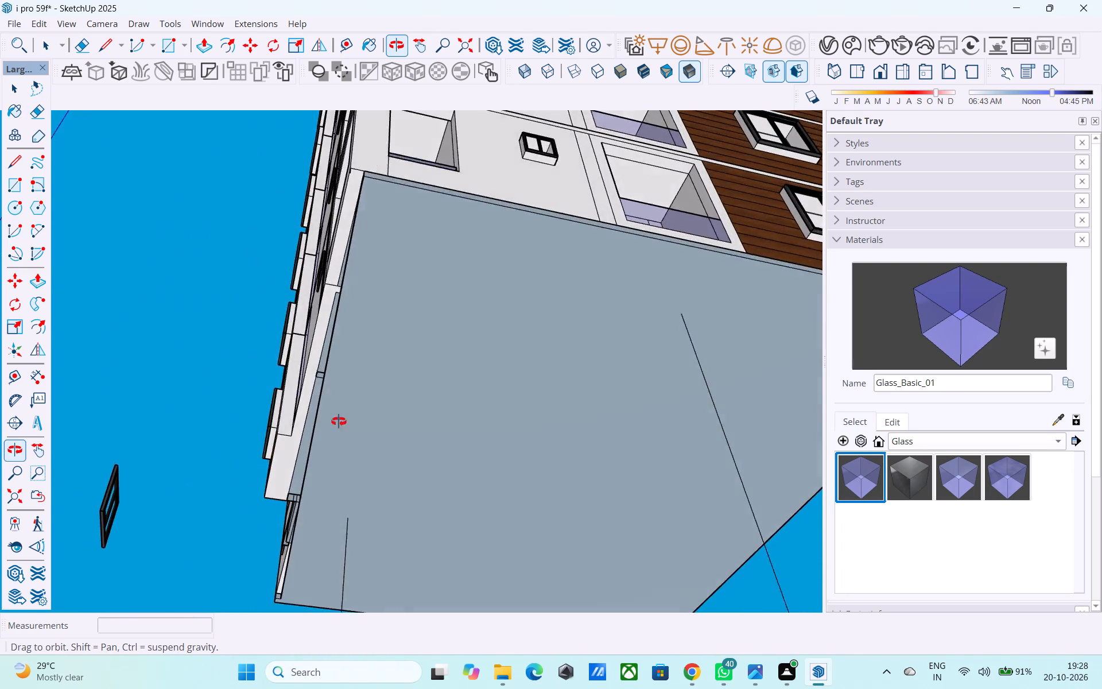
{"action": "middle_click_drag", "start_coordinate": [339, 421], "coordinate": [397, 470], "text": "shift"}
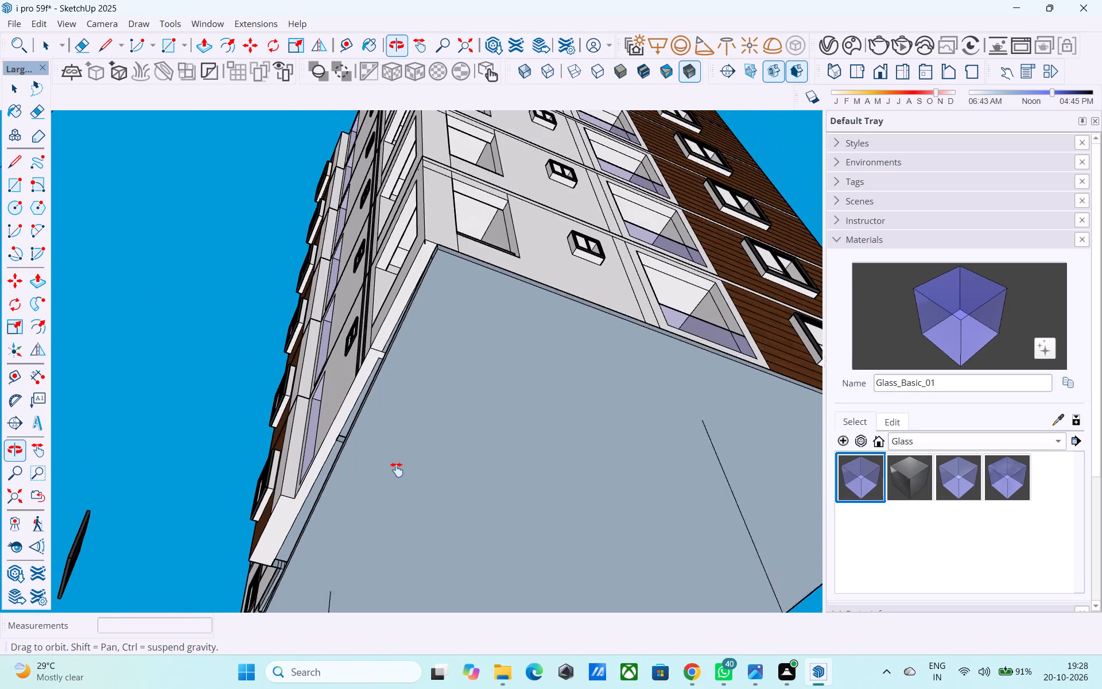
{"action": "middle_click_drag", "start_coordinate": [397, 470], "coordinate": [405, 441], "text": "shift"}
{"action": "scroll", "coordinate": [420, 397], "scroll_direction": "down", "scroll_amount": 9}
{"action": "middle_click_drag", "start_coordinate": [461, 367], "coordinate": [522, 480]}
{"action": "scroll", "coordinate": [495, 446], "scroll_direction": "down", "scroll_amount": 5}
{"action": "middle_click_drag", "start_coordinate": [496, 452], "coordinate": [678, 409]}
{"action": "scroll", "coordinate": [612, 379], "scroll_direction": "down", "scroll_amount": 6}
{"action": "middle_click_drag", "start_coordinate": [540, 441], "coordinate": [535, 521]}
{"action": "scroll", "coordinate": [534, 521], "scroll_direction": "up", "scroll_amount": 7}
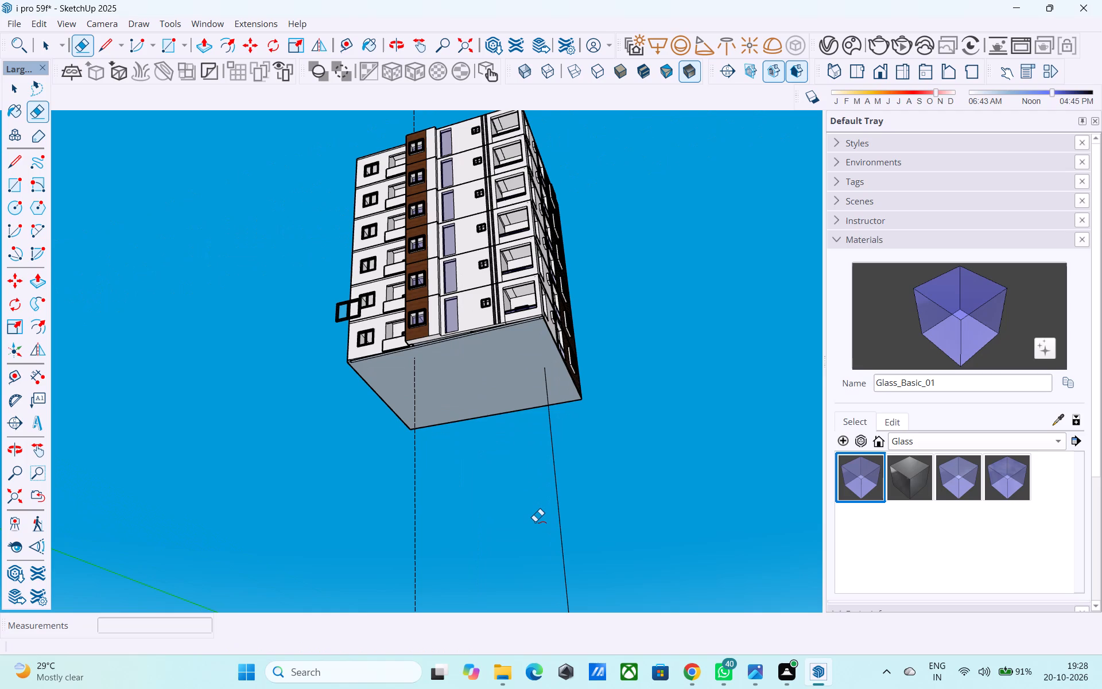
{"action": "key", "text": "e"}
{"action": "left_click_drag", "start_coordinate": [526, 516], "coordinate": [364, 487]}
{"action": "key", "text": "space"}
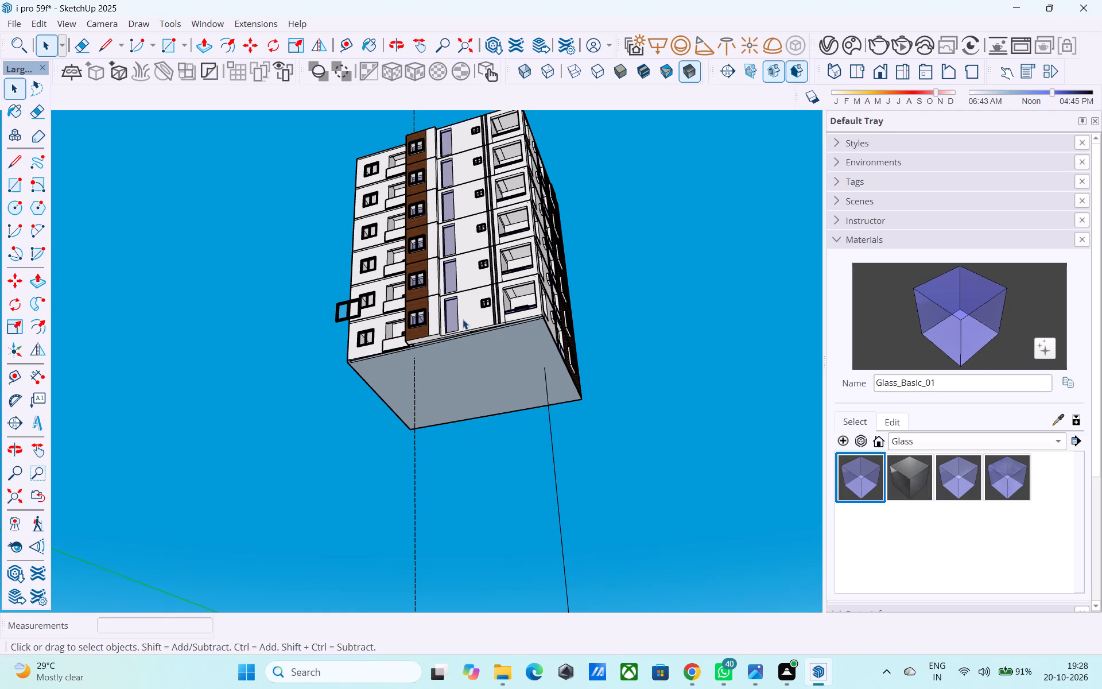
{"action": "double_click", "coordinate": [463, 319]}
{"action": "key", "text": "e"}
{"action": "left_click_drag", "start_coordinate": [441, 474], "coordinate": [404, 484]}
{"action": "left_click_drag", "start_coordinate": [634, 494], "coordinate": [517, 505]}
{"action": "left_click_drag", "start_coordinate": [546, 502], "coordinate": [580, 504]}
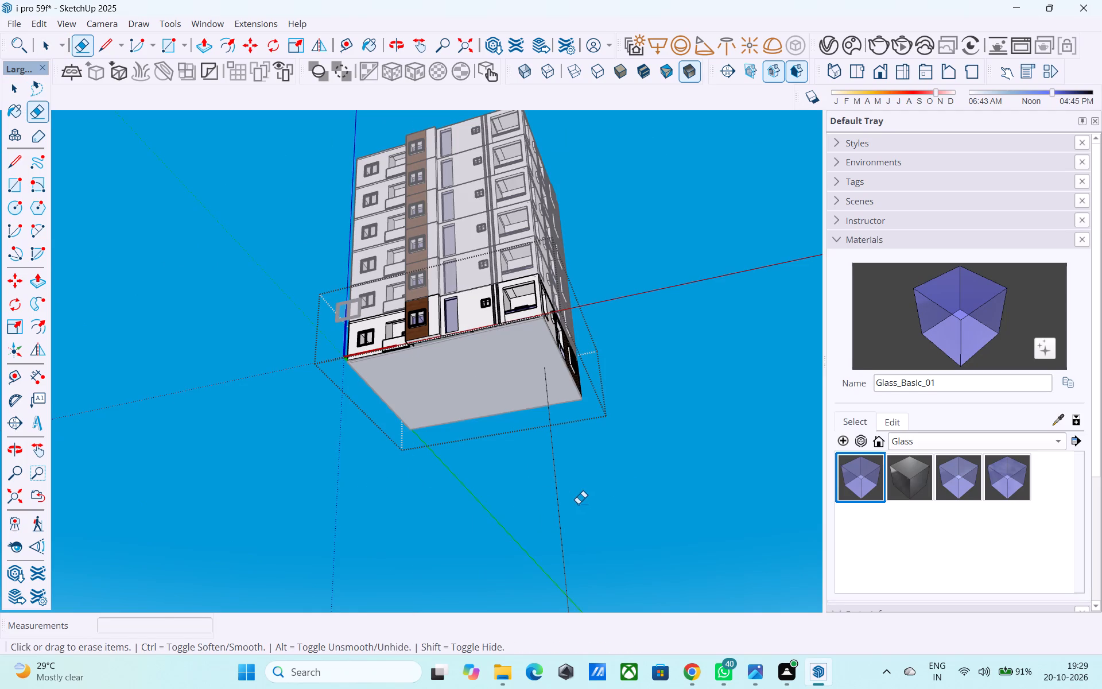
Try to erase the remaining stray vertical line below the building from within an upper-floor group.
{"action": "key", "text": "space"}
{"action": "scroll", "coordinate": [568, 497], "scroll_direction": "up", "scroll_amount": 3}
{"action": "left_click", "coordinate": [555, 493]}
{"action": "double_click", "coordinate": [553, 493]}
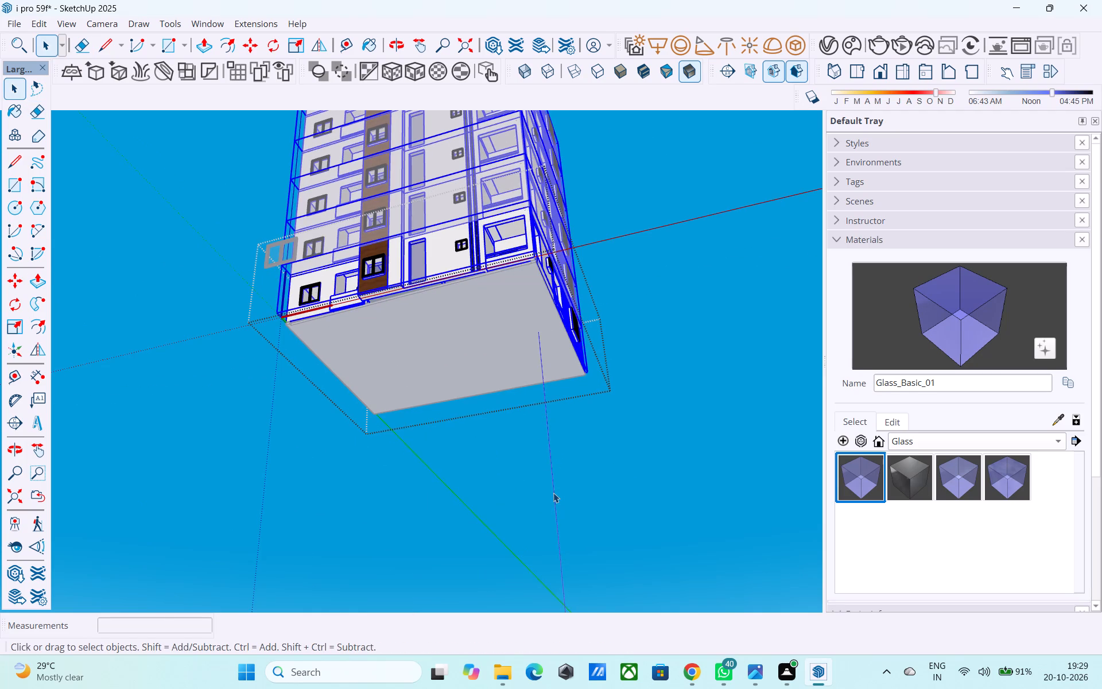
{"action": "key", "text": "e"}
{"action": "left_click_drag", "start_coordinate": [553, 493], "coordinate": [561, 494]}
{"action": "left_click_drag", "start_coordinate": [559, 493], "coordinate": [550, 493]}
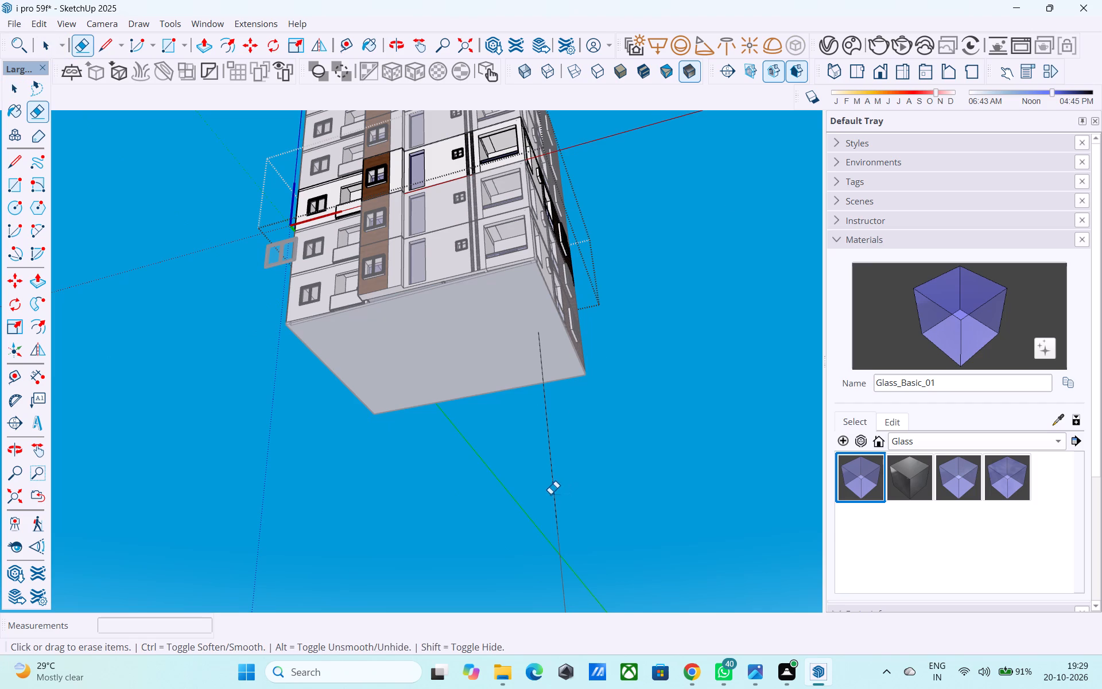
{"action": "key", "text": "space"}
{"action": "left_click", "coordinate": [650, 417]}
Reverse the large underside face of the floor base.
{"action": "scroll", "coordinate": [570, 411], "scroll_direction": "down", "scroll_amount": 5}
{"action": "middle_click_drag", "start_coordinate": [570, 411], "coordinate": [506, 527]}
{"action": "scroll", "coordinate": [542, 354], "scroll_direction": "up", "scroll_amount": 1}
{"action": "middle_click_drag", "start_coordinate": [496, 333], "coordinate": [486, 528]}
{"action": "scroll", "coordinate": [534, 296], "scroll_direction": "up", "scroll_amount": 6}
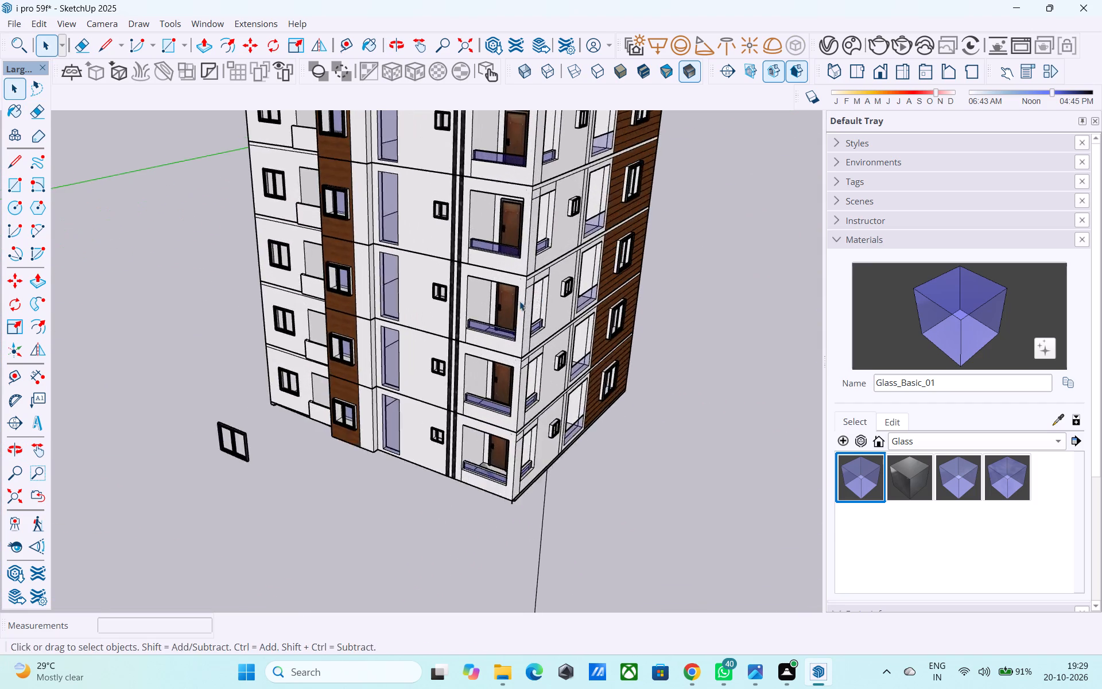
{"action": "scroll", "coordinate": [519, 301], "scroll_direction": "up", "scroll_amount": 3}
{"action": "scroll", "coordinate": [495, 340], "scroll_direction": "down", "scroll_amount": 3}
{"action": "middle_click_drag", "start_coordinate": [490, 353], "coordinate": [663, 175]}
{"action": "middle_click_drag", "start_coordinate": [474, 351], "coordinate": [548, 219]}
{"action": "scroll", "coordinate": [461, 305], "scroll_direction": "up", "scroll_amount": 9}
{"action": "scroll", "coordinate": [397, 374], "scroll_direction": "down", "scroll_amount": 4}
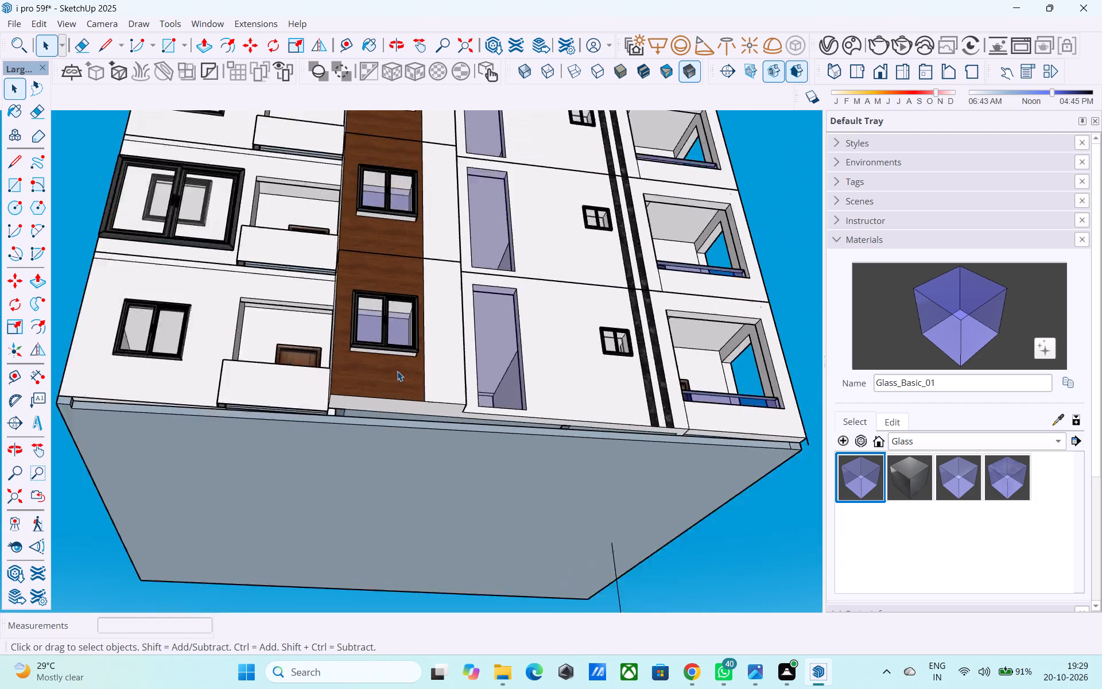
{"action": "scroll", "coordinate": [397, 371], "scroll_direction": "down", "scroll_amount": 3}
{"action": "middle_click_drag", "start_coordinate": [413, 381], "coordinate": [375, 321]}
{"action": "scroll", "coordinate": [388, 401], "scroll_direction": "up", "scroll_amount": 7}
{"action": "left_click", "coordinate": [375, 408]}
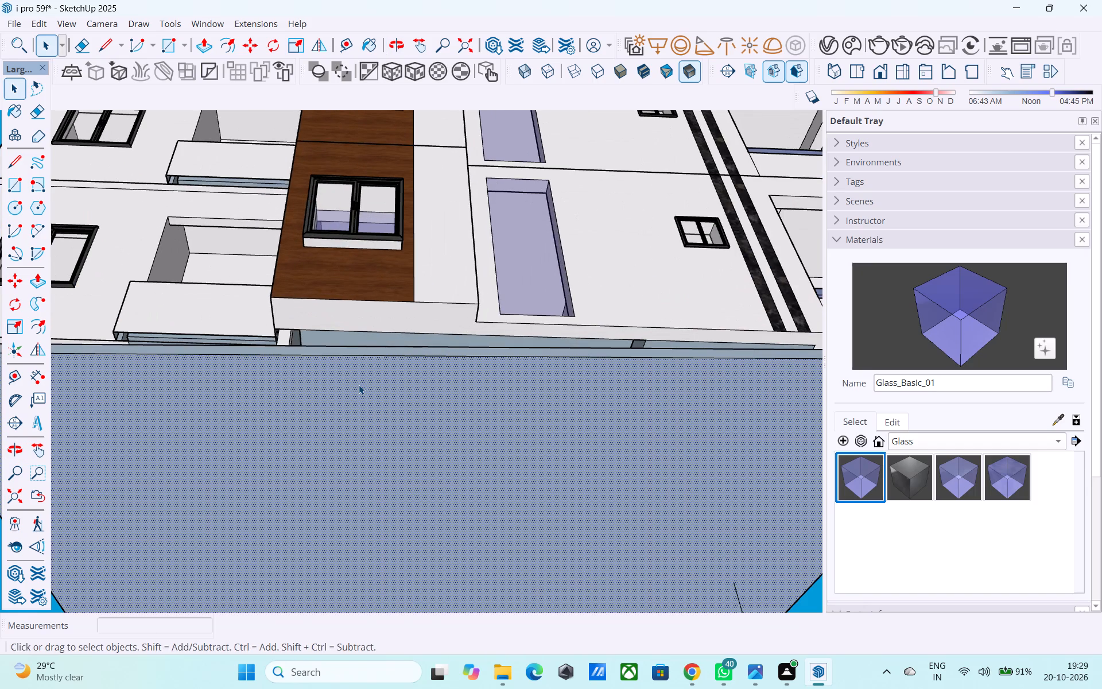
{"action": "scroll", "coordinate": [359, 385], "scroll_direction": "down", "scroll_amount": 5}
{"action": "right_click", "coordinate": [358, 385]}
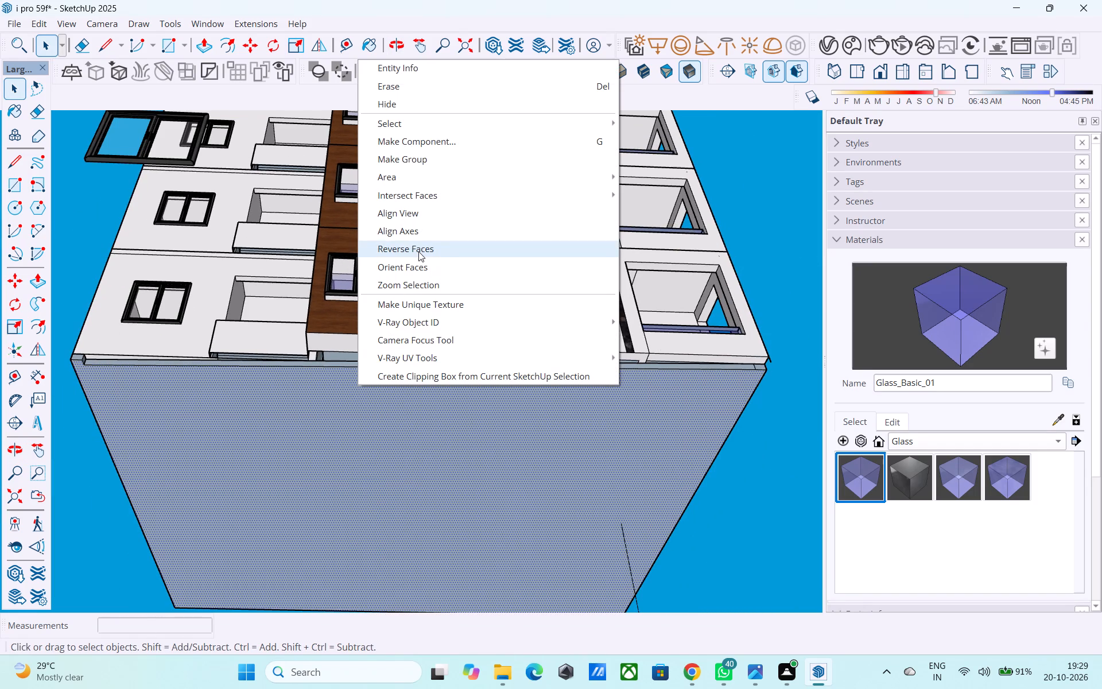
{"action": "left_click", "coordinate": [418, 251]}
Draw a line about 46' long from the base's corner below the glazed balcony, parallel to the black-striped facade, past the far wall corner.
{"action": "scroll", "coordinate": [418, 243], "scroll_direction": "down", "scroll_amount": 6}
{"action": "middle_click_drag", "start_coordinate": [416, 251], "coordinate": [424, 367]}
{"action": "scroll", "coordinate": [381, 394], "scroll_direction": "up", "scroll_amount": 4}
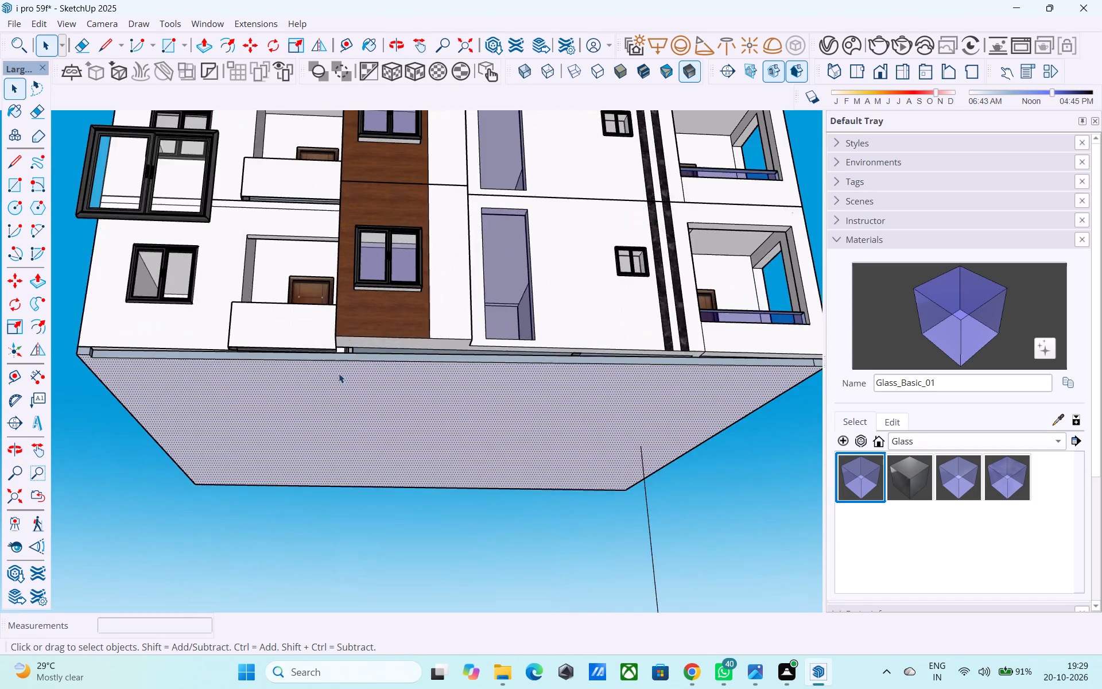
{"action": "scroll", "coordinate": [339, 373], "scroll_direction": "up", "scroll_amount": 6}
{"action": "scroll", "coordinate": [226, 343], "scroll_direction": "down", "scroll_amount": 3}
{"action": "middle_click_drag", "start_coordinate": [226, 343], "coordinate": [359, 376]}
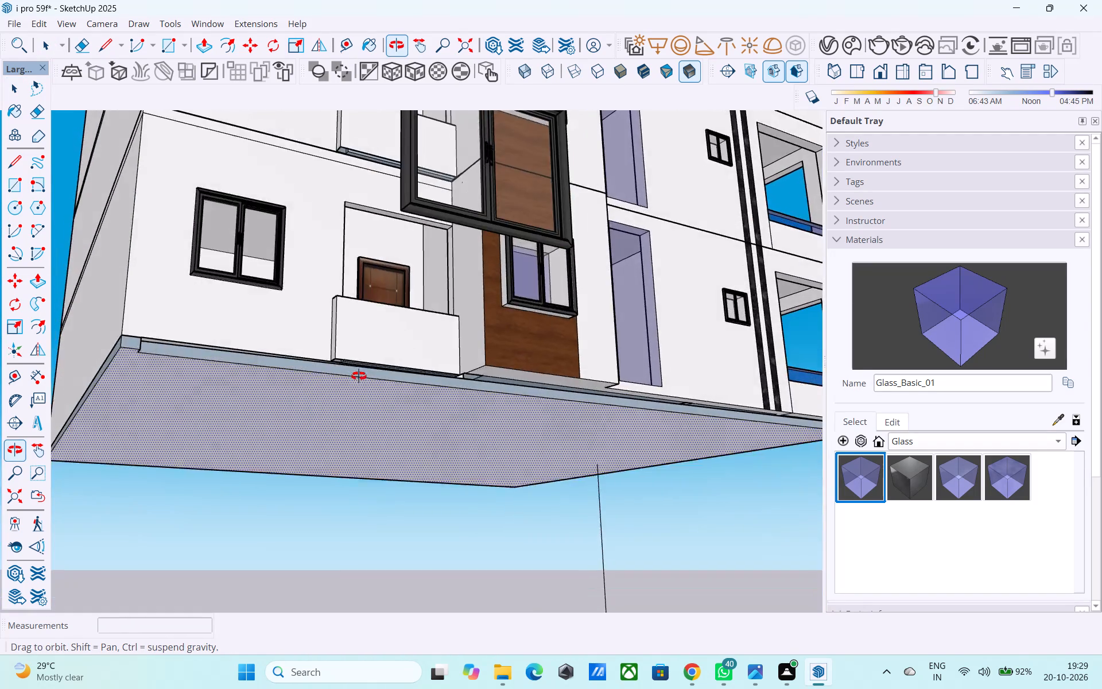
{"action": "middle_click_drag", "start_coordinate": [359, 376], "coordinate": [359, 377]}
{"action": "scroll", "coordinate": [348, 334], "scroll_direction": "down", "scroll_amount": 6}
{"action": "middle_click_drag", "start_coordinate": [360, 327], "coordinate": [694, 104]}
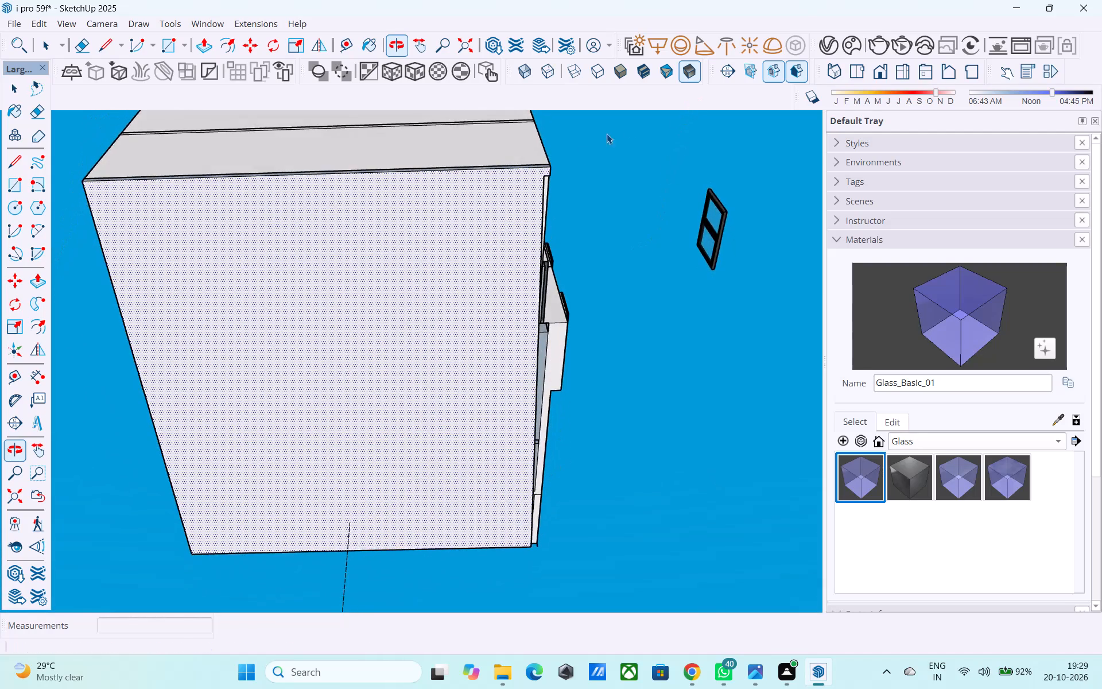
{"action": "scroll", "coordinate": [570, 167], "scroll_direction": "down", "scroll_amount": 4}
{"action": "middle_click_drag", "start_coordinate": [503, 241], "coordinate": [511, 202]}
{"action": "key", "text": "l"}
{"action": "scroll", "coordinate": [563, 384], "scroll_direction": "up", "scroll_amount": 6}
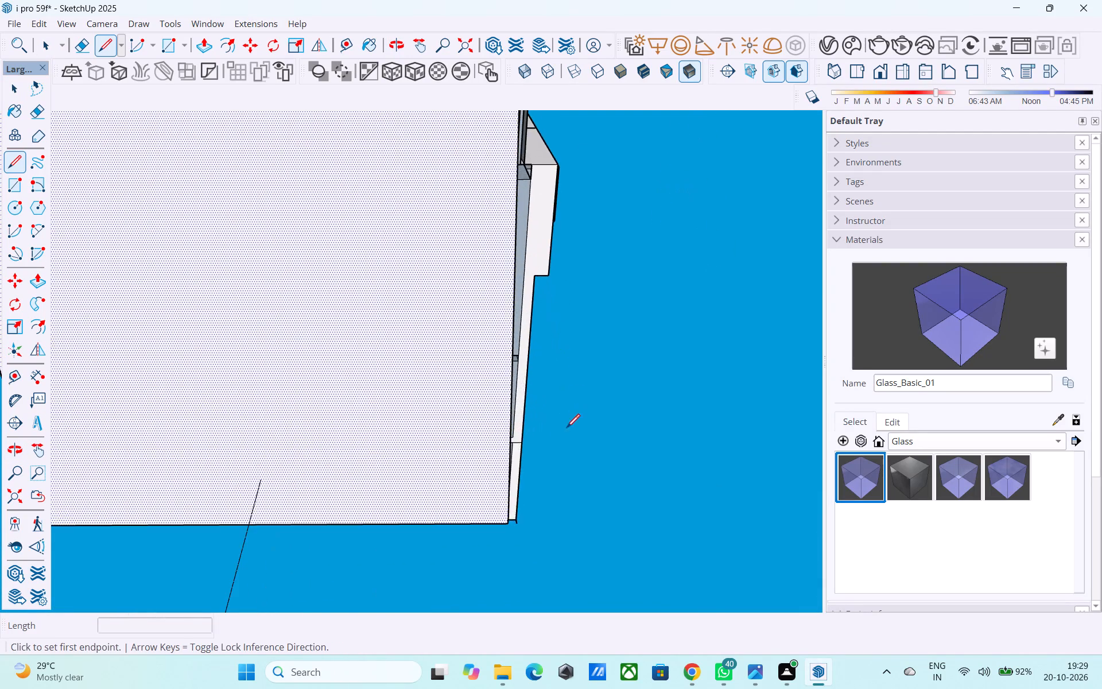
{"action": "scroll", "coordinate": [566, 429], "scroll_direction": "up", "scroll_amount": 5}
{"action": "left_click", "coordinate": [482, 566]}
{"action": "scroll", "coordinate": [481, 564], "scroll_direction": "down", "scroll_amount": 3}
{"action": "scroll", "coordinate": [481, 564], "scroll_direction": "up", "scroll_amount": 1}
{"action": "scroll", "coordinate": [481, 564], "scroll_direction": "down", "scroll_amount": 8}
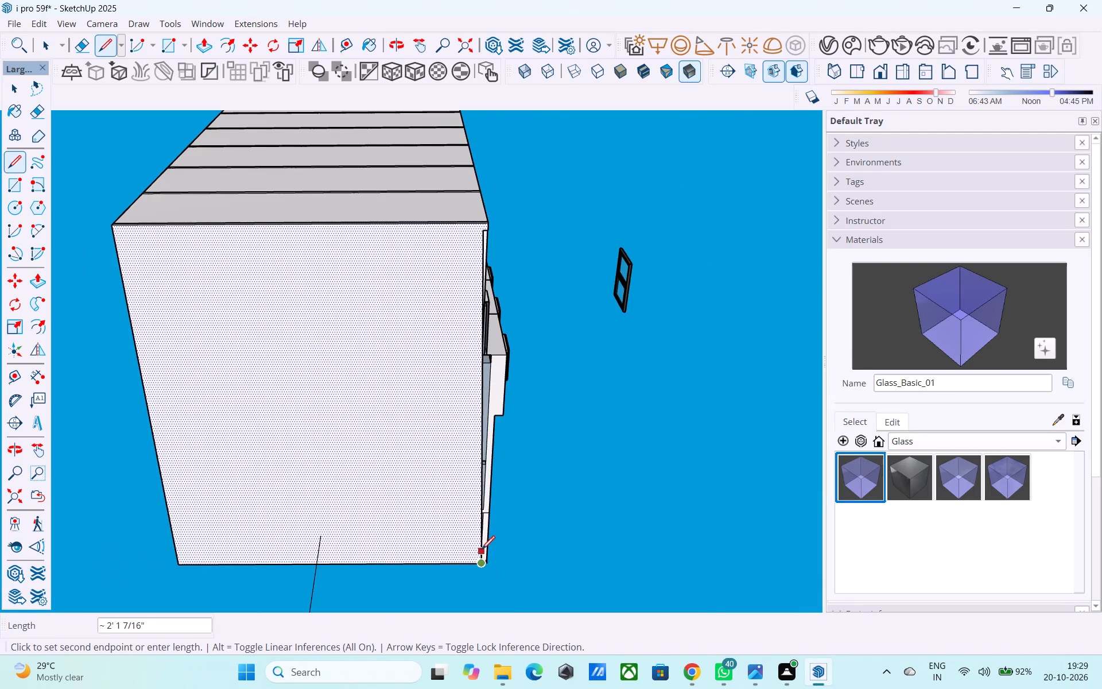
{"action": "scroll", "coordinate": [455, 239], "scroll_direction": "up", "scroll_amount": 4}
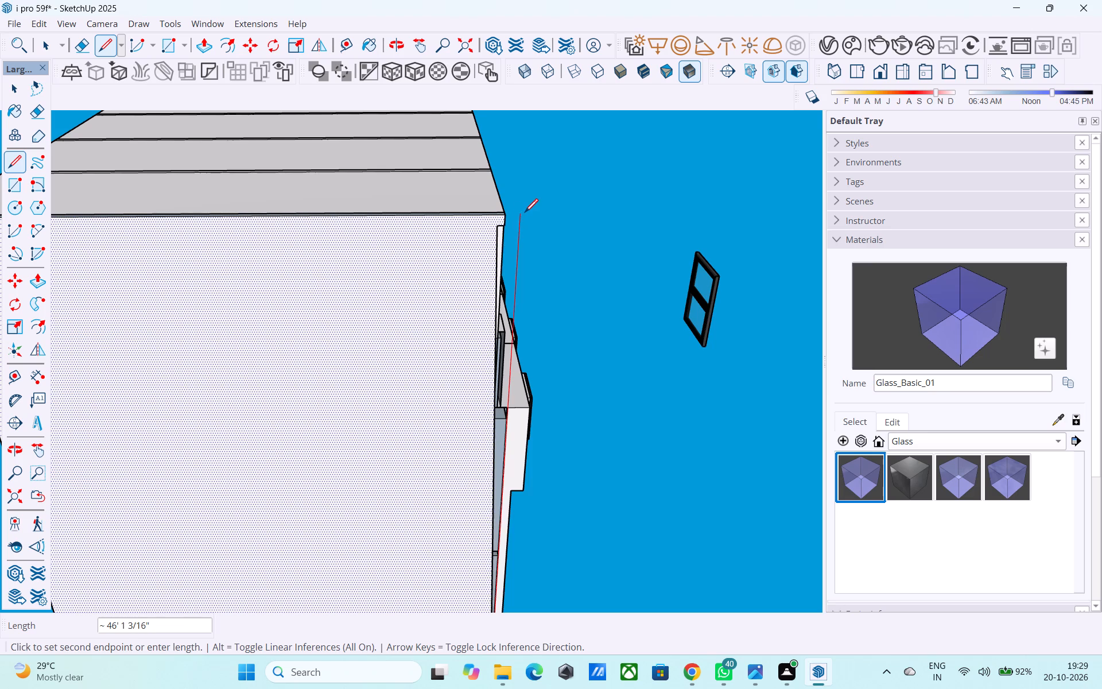
{"action": "middle_click_drag", "start_coordinate": [522, 213], "coordinate": [514, 191]}
{"action": "scroll", "coordinate": [514, 186], "scroll_direction": "down", "scroll_amount": 5}
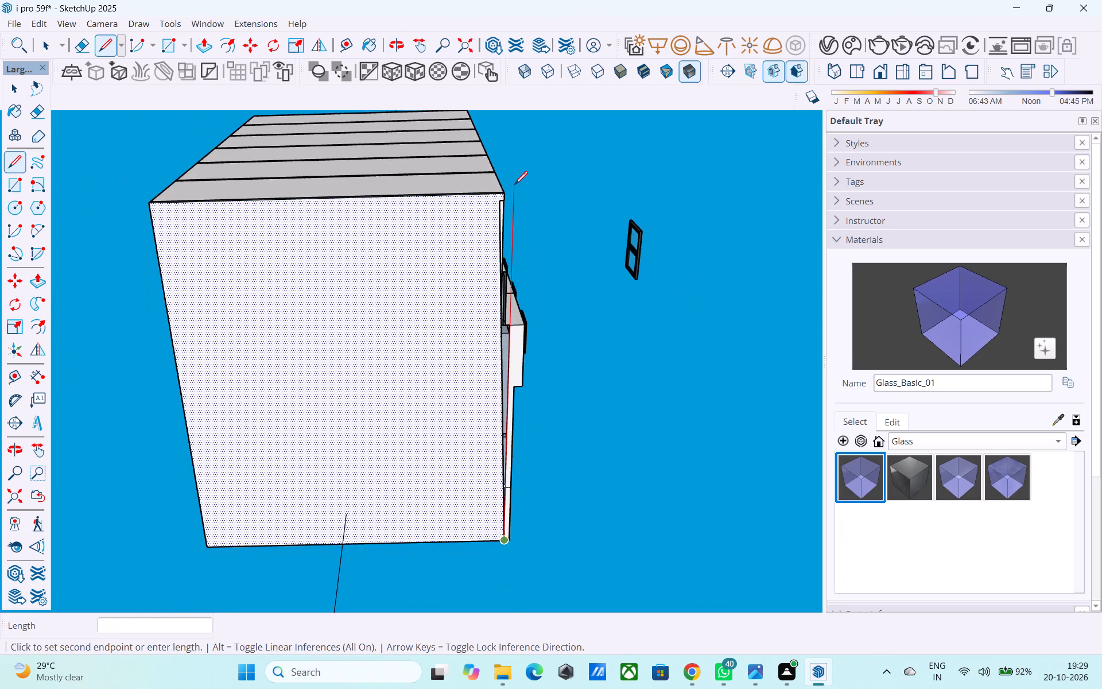
{"action": "middle_click_drag", "start_coordinate": [514, 186], "coordinate": [343, 541]}
{"action": "middle_click_drag", "start_coordinate": [469, 331], "coordinate": [469, 331]}
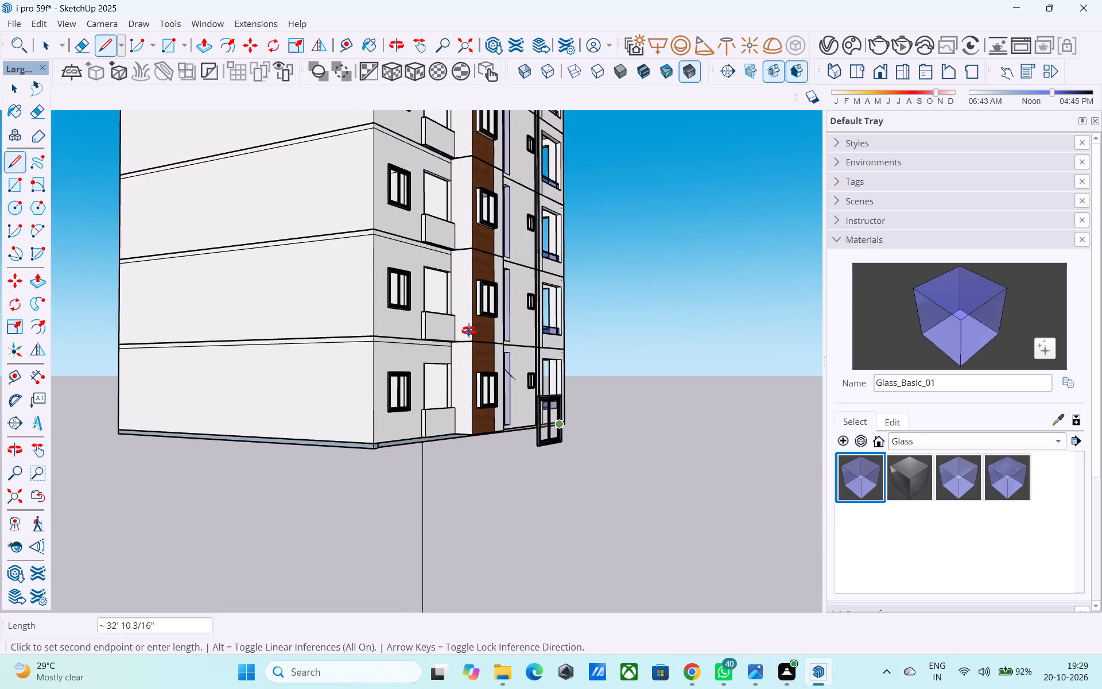
{"action": "middle_click_drag", "start_coordinate": [469, 331], "coordinate": [449, 458]}
{"action": "scroll", "coordinate": [449, 459], "scroll_direction": "up", "scroll_amount": 6}
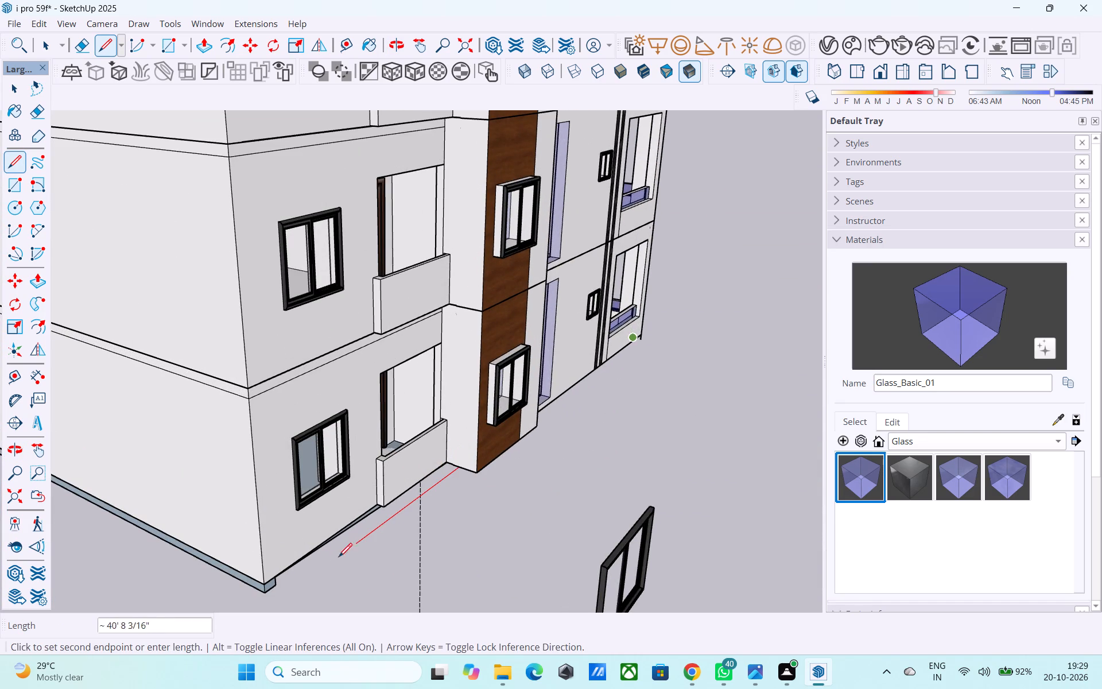
{"action": "left_click", "coordinate": [266, 602]}
{"action": "key", "text": "space"}
Draw a short line from the base's far bottom corner out to the new long line, enclosing the strip on the underside.
{"action": "scroll", "coordinate": [277, 595], "scroll_direction": "up", "scroll_amount": 1}
{"action": "key", "text": "l"}
{"action": "scroll", "coordinate": [273, 593], "scroll_direction": "up", "scroll_amount": 4}
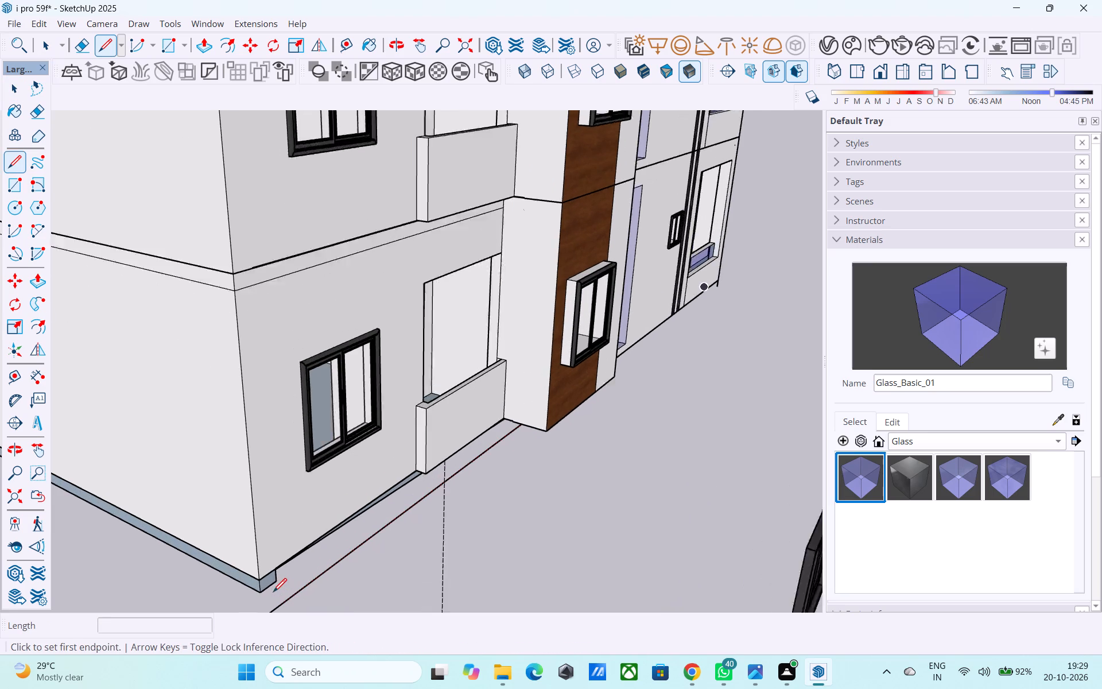
{"action": "left_click", "coordinate": [262, 593]}
{"action": "left_click", "coordinate": [283, 607]}
{"action": "key", "text": "space"}
Draw a 46' by 6" vertical rectangle along the outer edge of the new base strip on the black-striped side.
{"action": "middle_click_drag", "start_coordinate": [269, 590], "coordinate": [287, 566]}
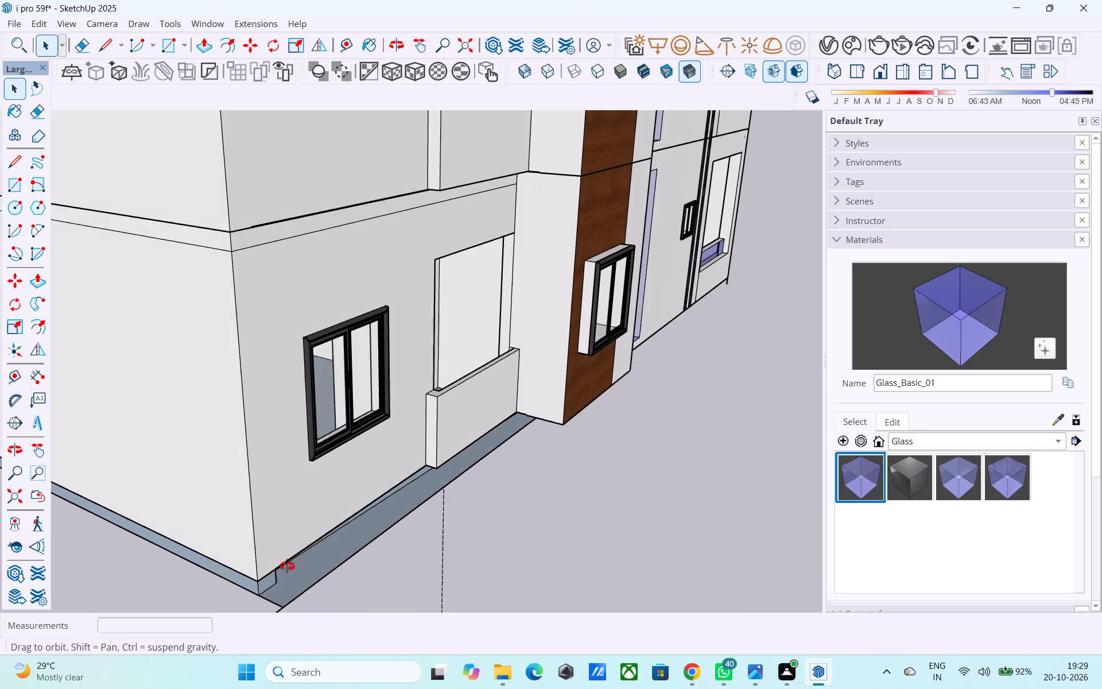
{"action": "middle_click_drag", "start_coordinate": [287, 566], "coordinate": [406, 338]}
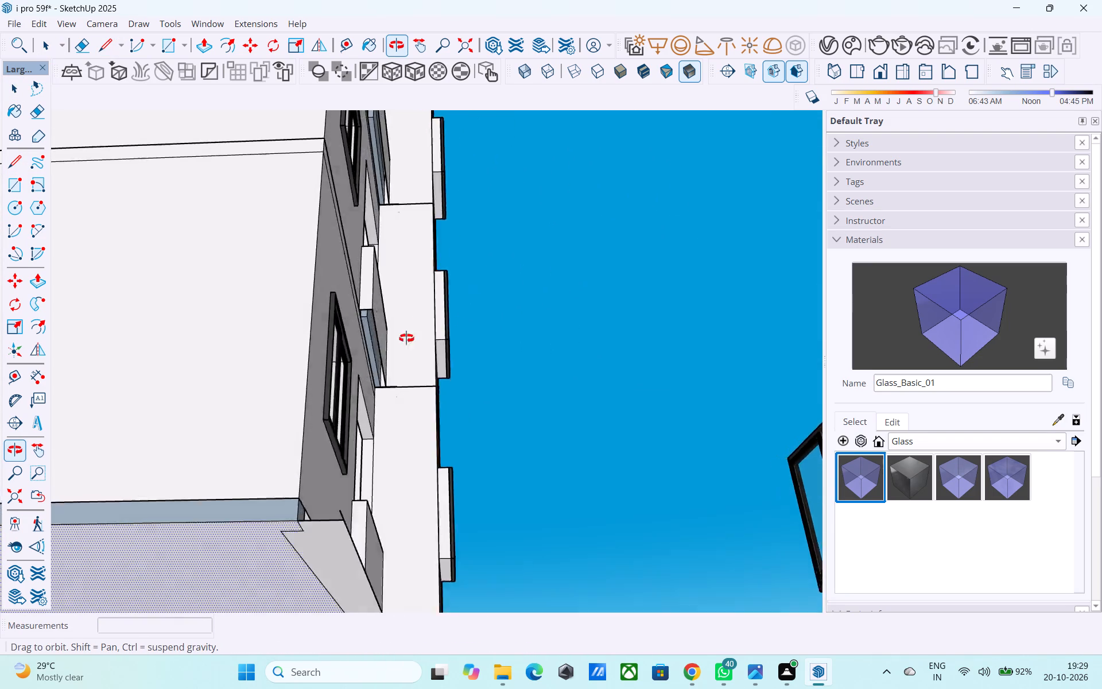
{"action": "middle_click_drag", "start_coordinate": [406, 338], "coordinate": [387, 342]}
{"action": "scroll", "coordinate": [383, 315], "scroll_direction": "down", "scroll_amount": 6}
{"action": "middle_click_drag", "start_coordinate": [382, 338], "coordinate": [170, 529]}
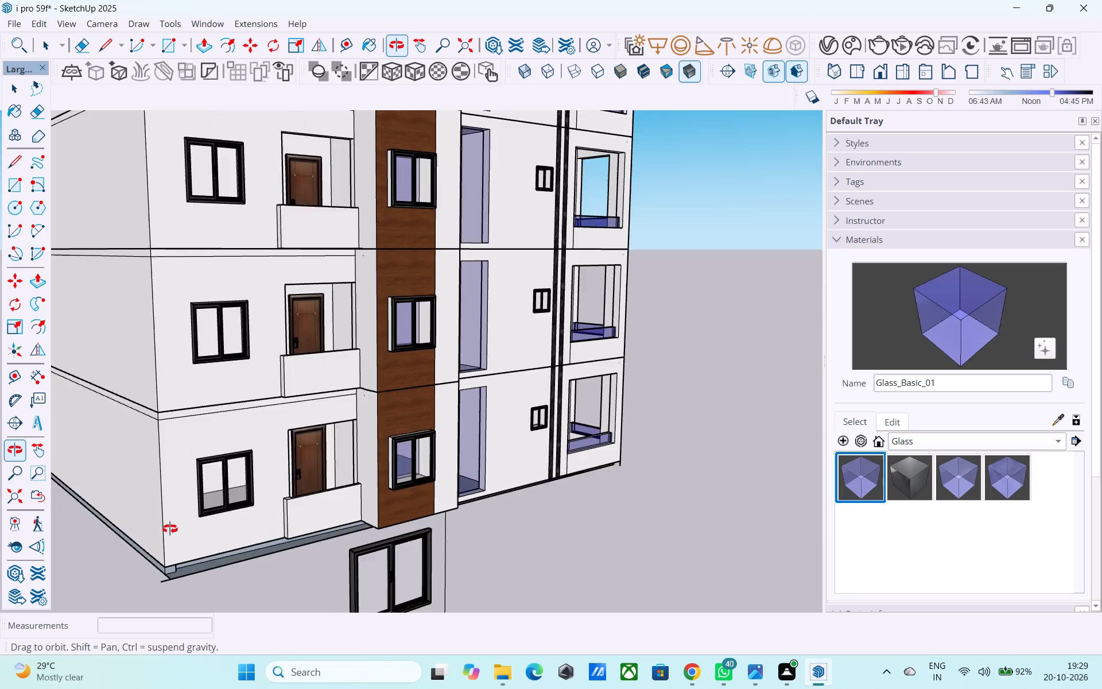
{"action": "middle_click_drag", "start_coordinate": [170, 529], "coordinate": [348, 438]}
{"action": "scroll", "coordinate": [398, 356], "scroll_direction": "down", "scroll_amount": 5}
{"action": "middle_click_drag", "start_coordinate": [412, 384], "coordinate": [402, 433]}
{"action": "scroll", "coordinate": [394, 465], "scroll_direction": "up", "scroll_amount": 7}
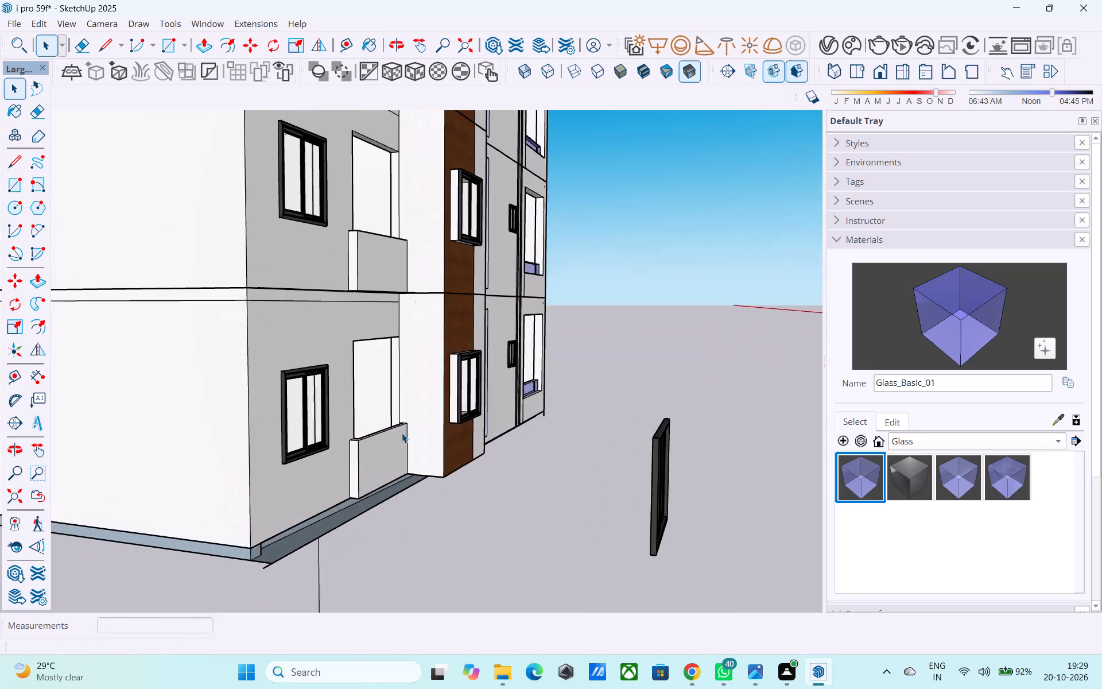
{"action": "middle_click_drag", "start_coordinate": [402, 429], "coordinate": [236, 308]}
{"action": "key", "text": "r"}
{"action": "scroll", "coordinate": [630, 494], "scroll_direction": "up", "scroll_amount": 10}
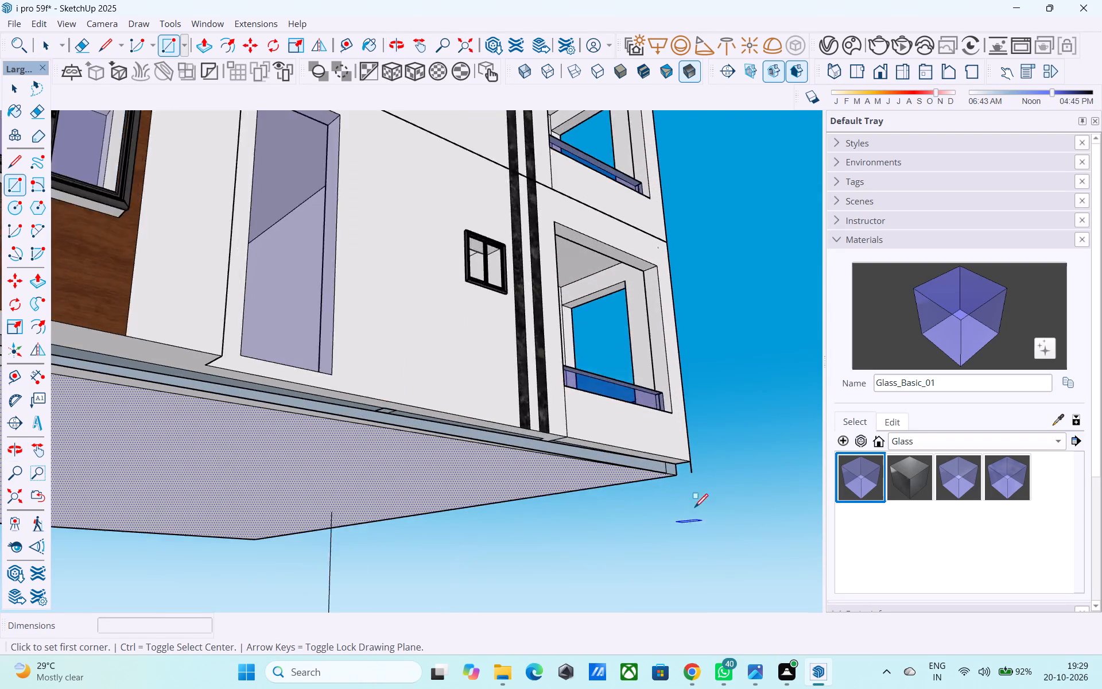
{"action": "scroll", "coordinate": [694, 509], "scroll_direction": "up", "scroll_amount": 8}
{"action": "left_click", "coordinate": [651, 427]}
{"action": "scroll", "coordinate": [654, 424], "scroll_direction": "down", "scroll_amount": 11}
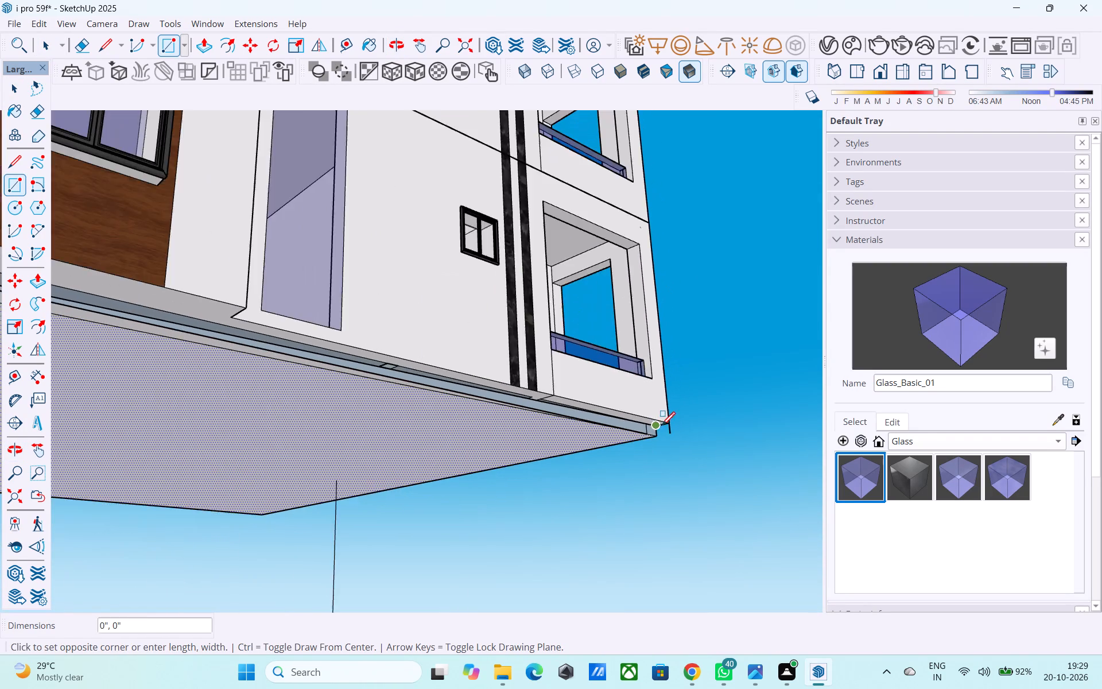
{"action": "scroll", "coordinate": [662, 427], "scroll_direction": "down", "scroll_amount": 11}
{"action": "scroll", "coordinate": [664, 428], "scroll_direction": "up", "scroll_amount": 1}
{"action": "scroll", "coordinate": [664, 428], "scroll_direction": "down", "scroll_amount": 2}
{"action": "scroll", "coordinate": [287, 346], "scroll_direction": "up", "scroll_amount": 9}
{"action": "middle_click_drag", "start_coordinate": [324, 374], "coordinate": [352, 454]}
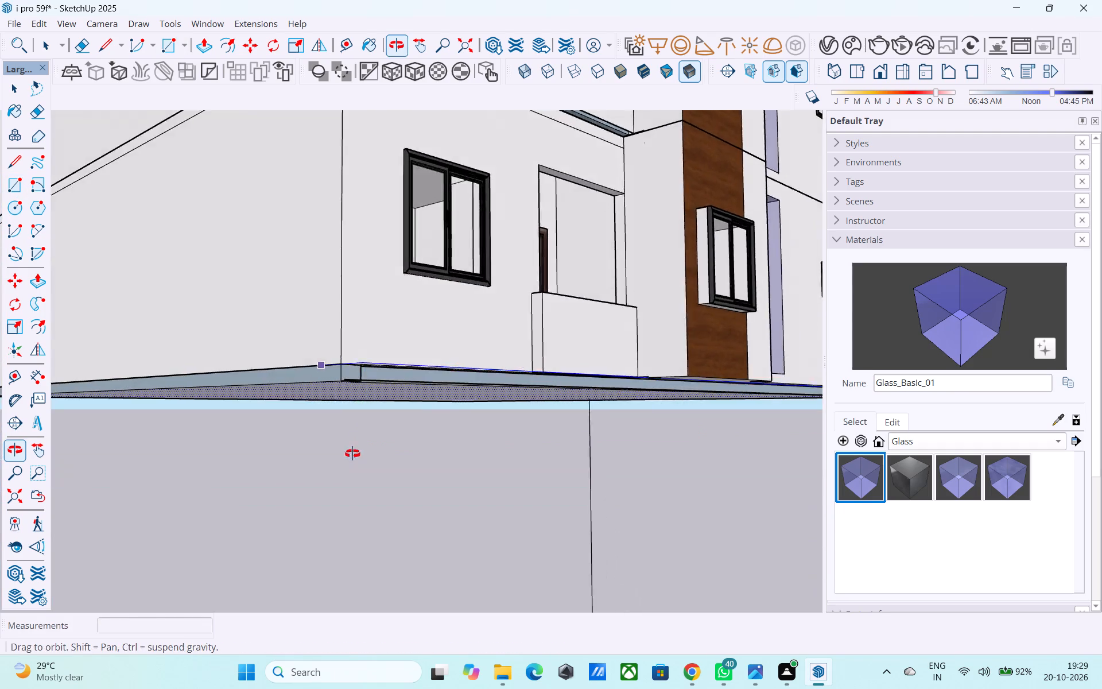
{"action": "middle_click_drag", "start_coordinate": [352, 454], "coordinate": [354, 454]}
{"action": "scroll", "coordinate": [354, 397], "scroll_direction": "up", "scroll_amount": 5}
{"action": "middle_click_drag", "start_coordinate": [349, 370], "coordinate": [368, 535]}
{"action": "scroll", "coordinate": [368, 535], "scroll_direction": "up", "scroll_amount": 5}
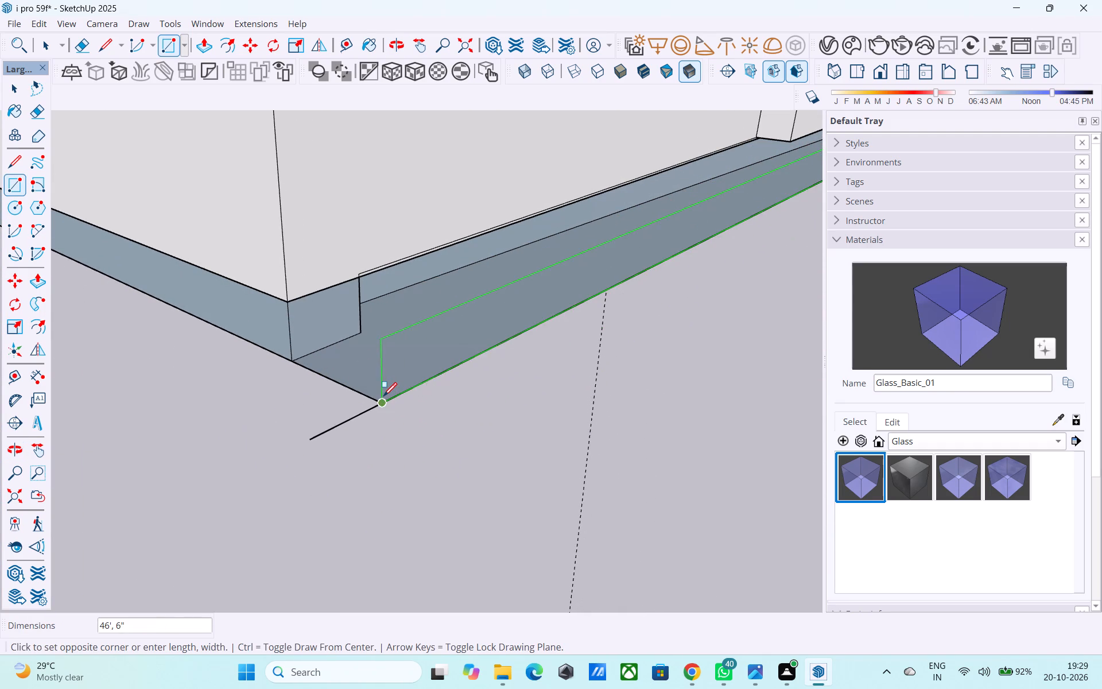
{"action": "left_click", "coordinate": [383, 397]}
Draw a vertical rectangle about 1' long closing the strip's end beside the far wall corner.
{"action": "left_click", "coordinate": [379, 343]}
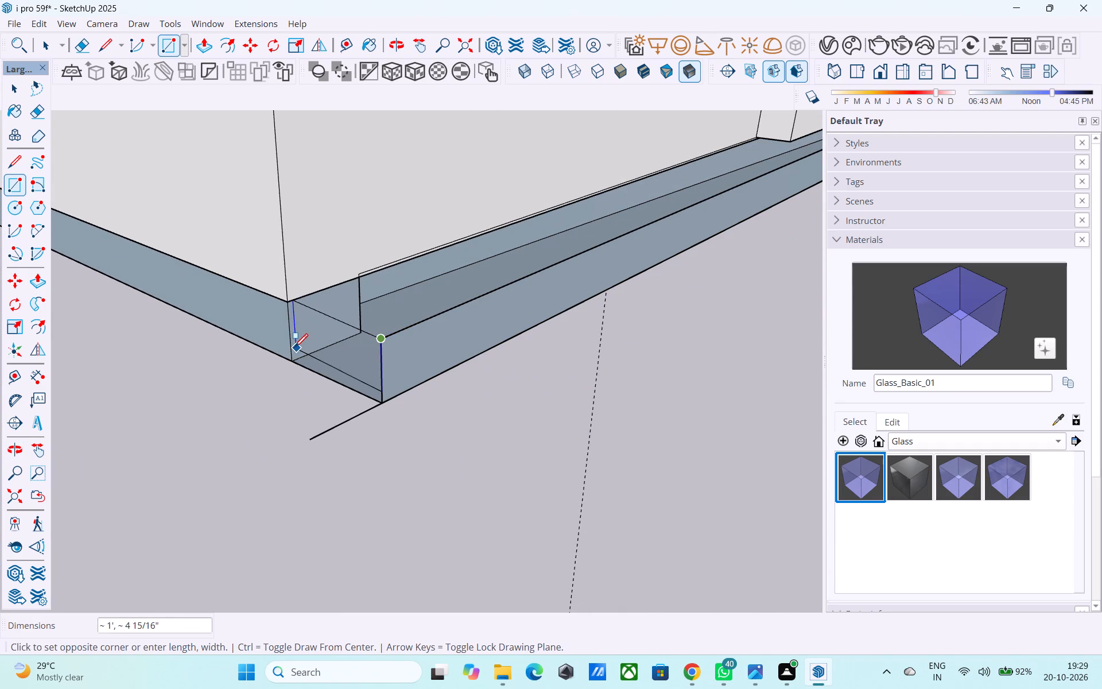
{"action": "left_click", "coordinate": [297, 355]}
Erase the leftover dividing edges on the base's underside and end face at the far wall corner.
{"action": "scroll", "coordinate": [297, 354], "scroll_direction": "down", "scroll_amount": 9}
{"action": "middle_click_drag", "start_coordinate": [302, 358], "coordinate": [403, 292]}
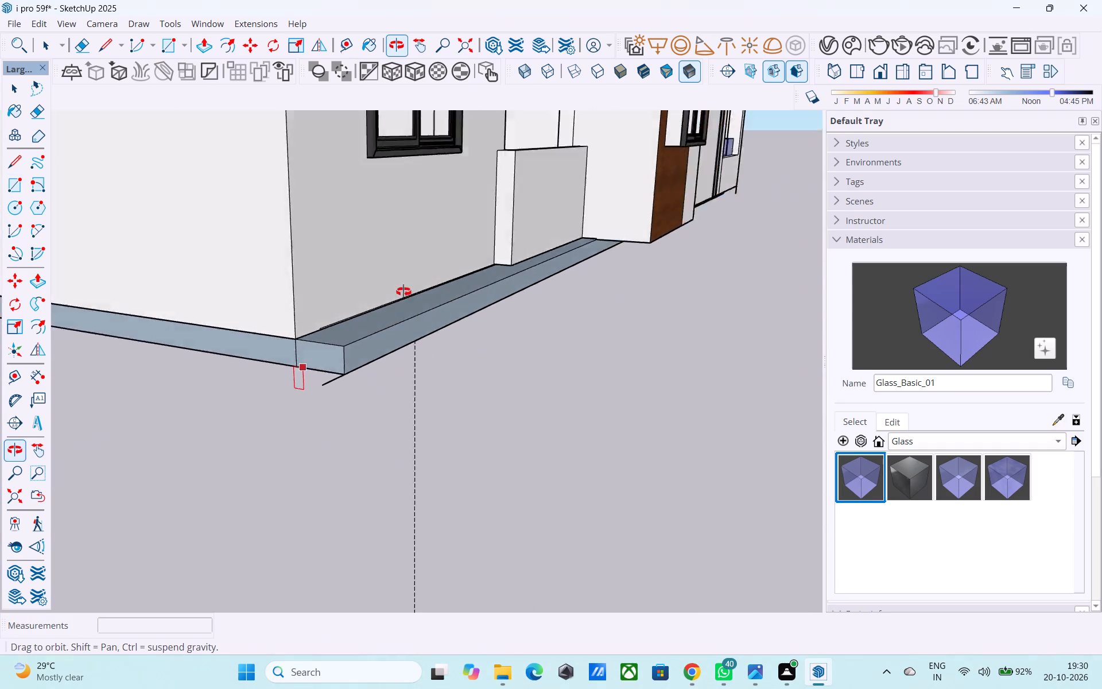
{"action": "middle_click_drag", "start_coordinate": [403, 292], "coordinate": [584, 152]}
{"action": "key", "text": "e"}
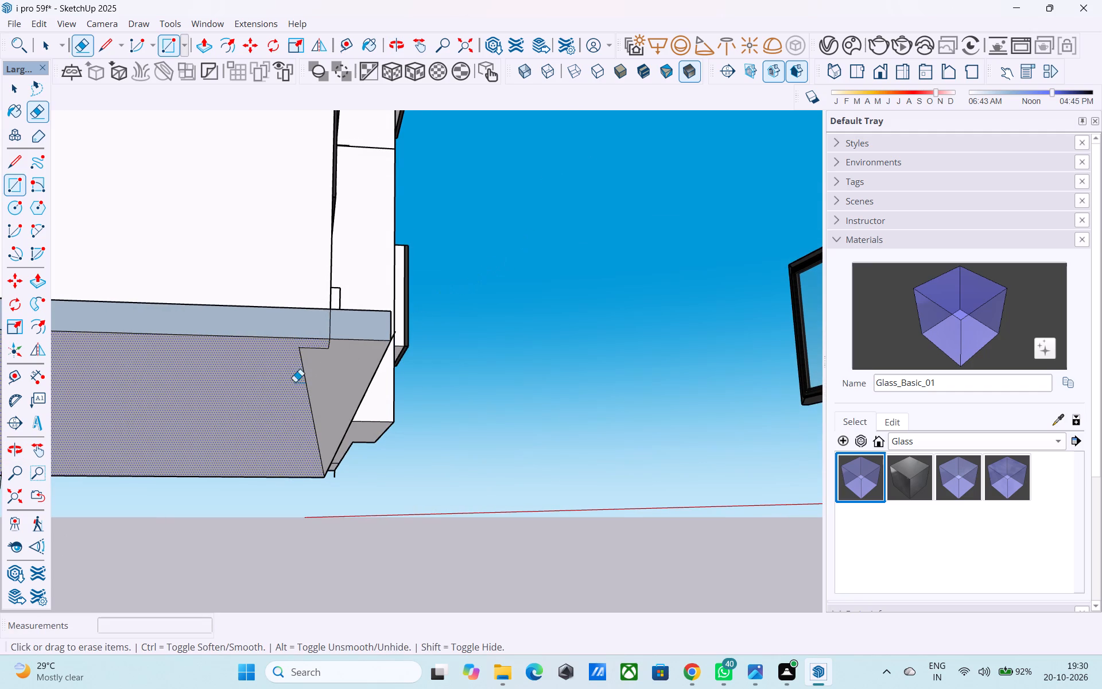
{"action": "left_click", "coordinate": [302, 378]}
{"action": "left_click", "coordinate": [311, 349]}
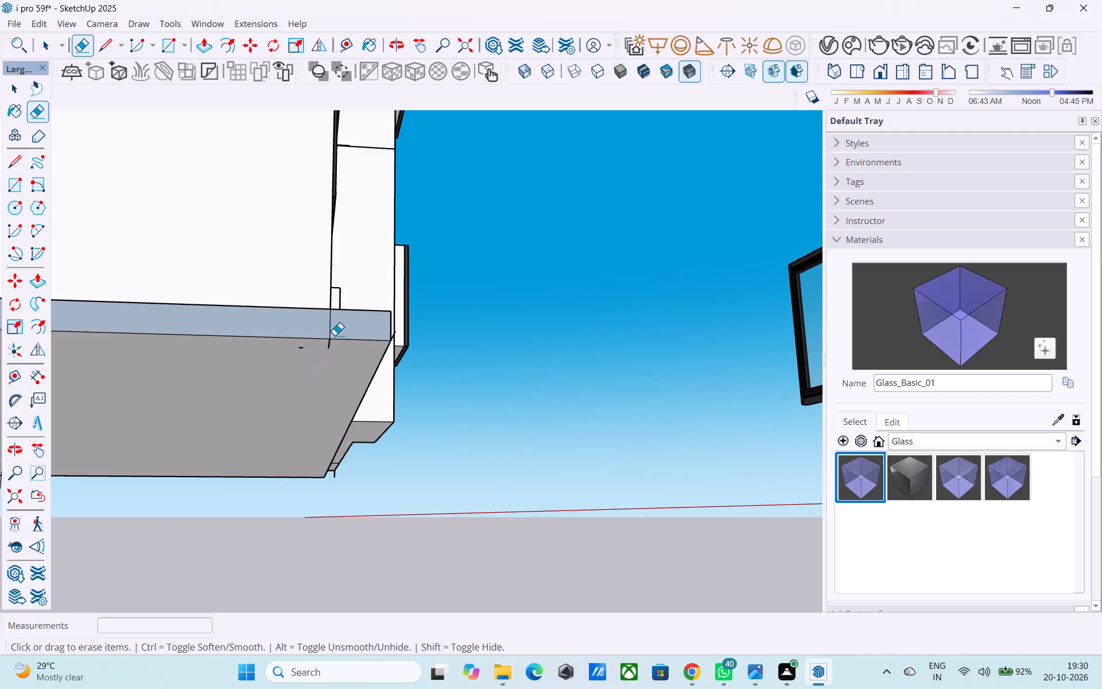
{"action": "left_click_drag", "start_coordinate": [334, 326], "coordinate": [322, 319]}
{"action": "left_click_drag", "start_coordinate": [330, 344], "coordinate": [323, 344]}
{"action": "left_click_drag", "start_coordinate": [311, 355], "coordinate": [288, 353]}
{"action": "left_click_drag", "start_coordinate": [305, 347], "coordinate": [294, 354]}
{"action": "scroll", "coordinate": [304, 368], "scroll_direction": "down", "scroll_amount": 2}
{"action": "middle_click_drag", "start_coordinate": [304, 368], "coordinate": [83, 509]}
{"action": "middle_click_drag", "start_coordinate": [320, 384], "coordinate": [305, 443]}
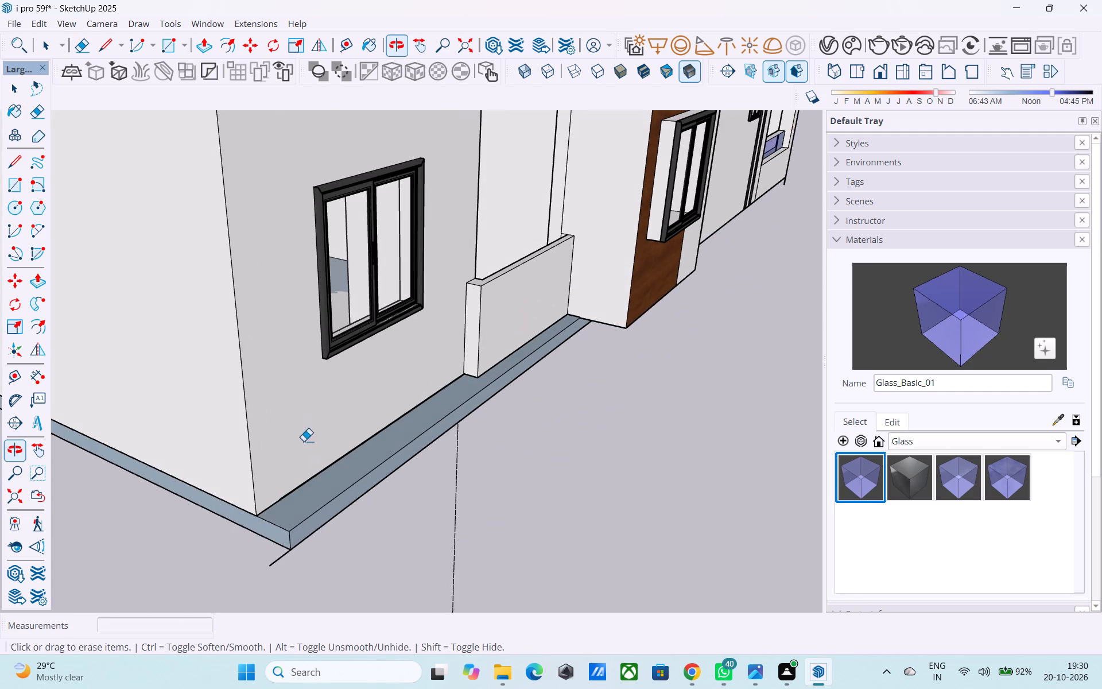
Erase the stray line sticking out from the base strip's far bottom corner.
{"action": "left_click_drag", "start_coordinate": [281, 553], "coordinate": [286, 566]}
Push/Pull the base's recessed long edge face outward 9" to meet the facade wall on the black-striped side.
{"action": "scroll", "coordinate": [323, 539], "scroll_direction": "down", "scroll_amount": 9}
{"action": "middle_click_drag", "start_coordinate": [439, 496], "coordinate": [130, 469]}
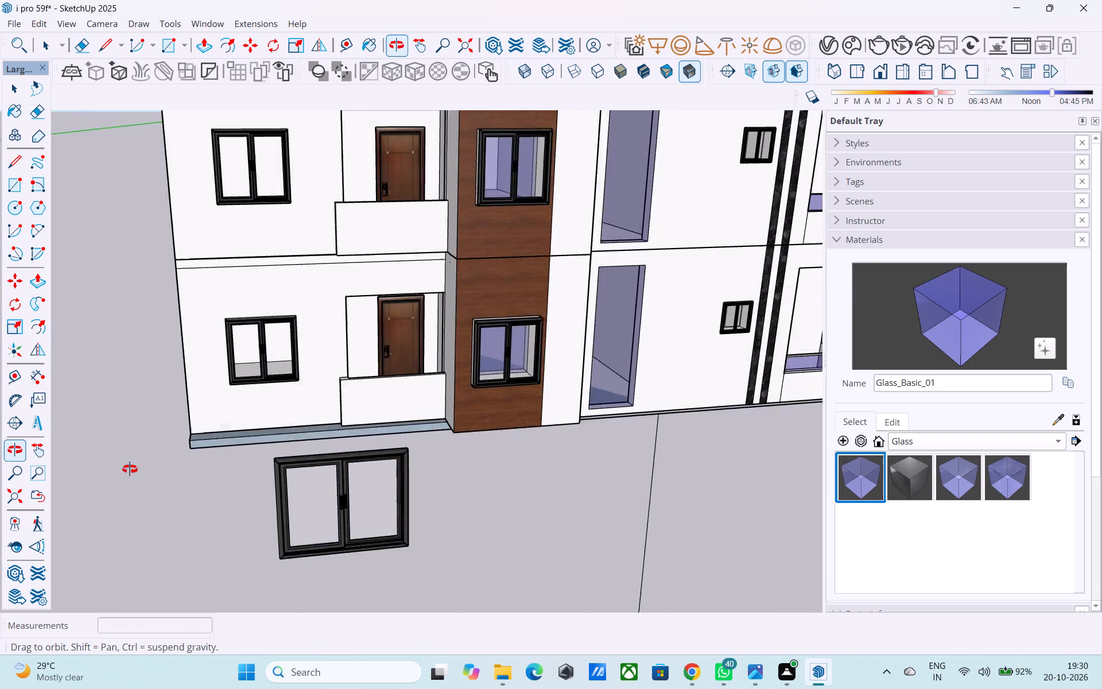
{"action": "middle_click_drag", "start_coordinate": [130, 469], "coordinate": [128, 470]}
{"action": "middle_click_drag", "start_coordinate": [437, 403], "coordinate": [198, 411]}
{"action": "scroll", "coordinate": [196, 396], "scroll_direction": "down", "scroll_amount": 5}
{"action": "middle_click_drag", "start_coordinate": [204, 430], "coordinate": [187, 287]}
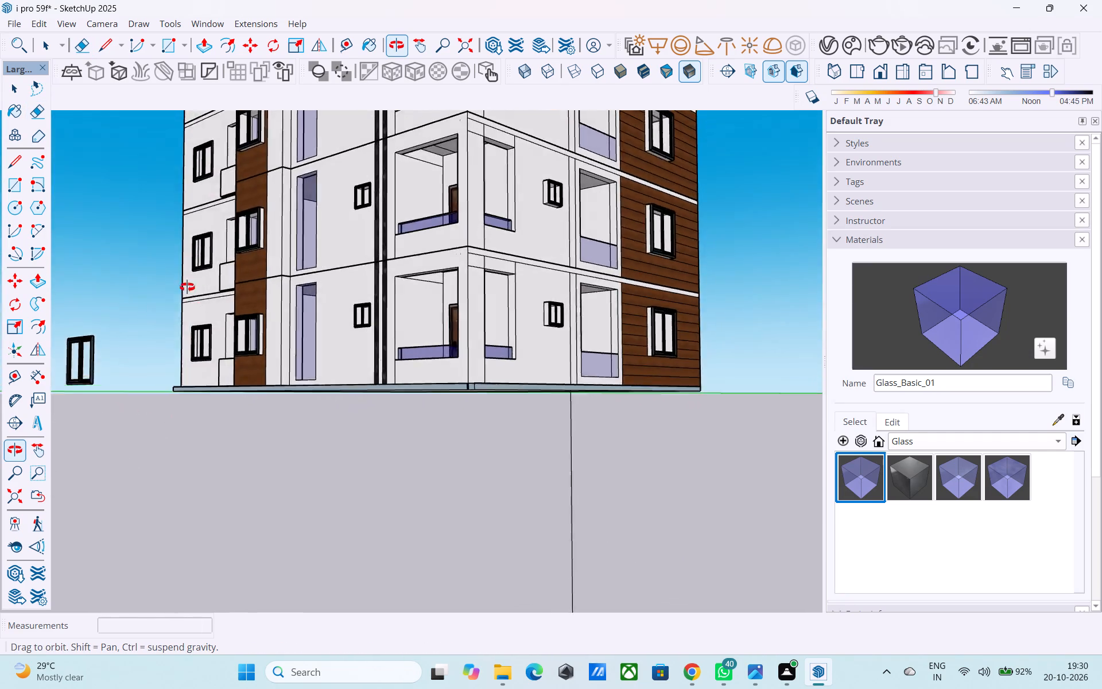
{"action": "middle_click_drag", "start_coordinate": [187, 287], "coordinate": [137, 226]}
{"action": "middle_click_drag", "start_coordinate": [296, 326], "coordinate": [330, 240]}
{"action": "scroll", "coordinate": [330, 240], "scroll_direction": "up", "scroll_amount": 4}
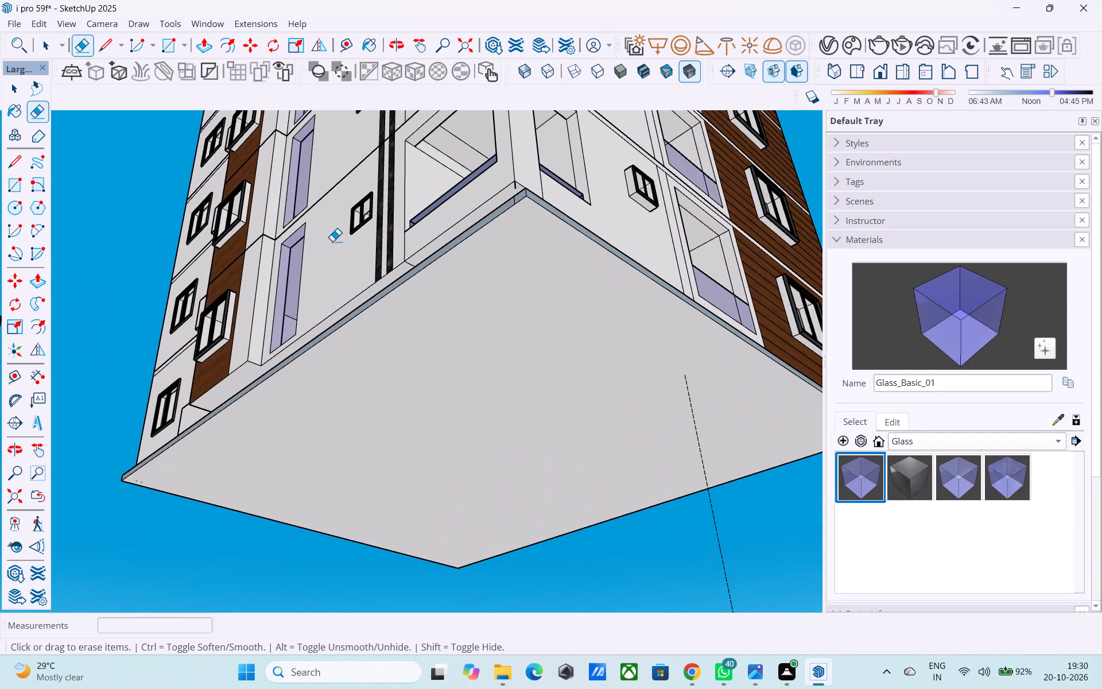
{"action": "scroll", "coordinate": [342, 250], "scroll_direction": "up", "scroll_amount": 1}
{"action": "scroll", "coordinate": [342, 250], "scroll_direction": "down", "scroll_amount": 3}
{"action": "middle_click_drag", "start_coordinate": [351, 265], "coordinate": [510, 514]}
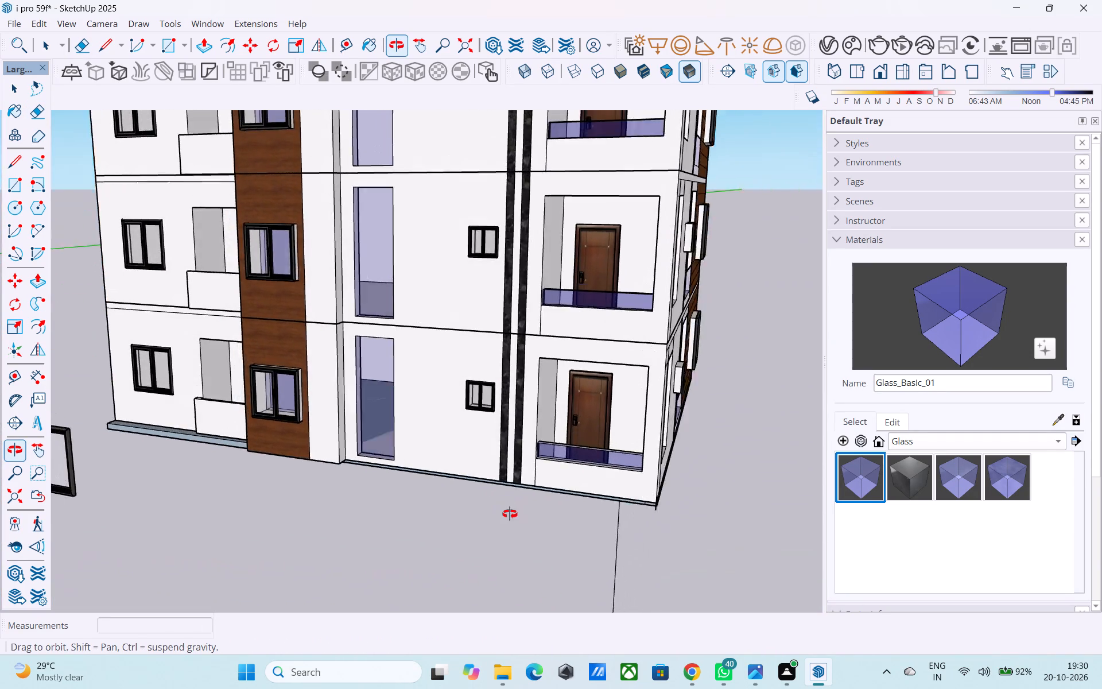
{"action": "middle_click_drag", "start_coordinate": [510, 514], "coordinate": [425, 250]}
{"action": "scroll", "coordinate": [407, 261], "scroll_direction": "up", "scroll_amount": 4}
{"action": "key", "text": "space"}
{"action": "scroll", "coordinate": [335, 334], "scroll_direction": "up", "scroll_amount": 4}
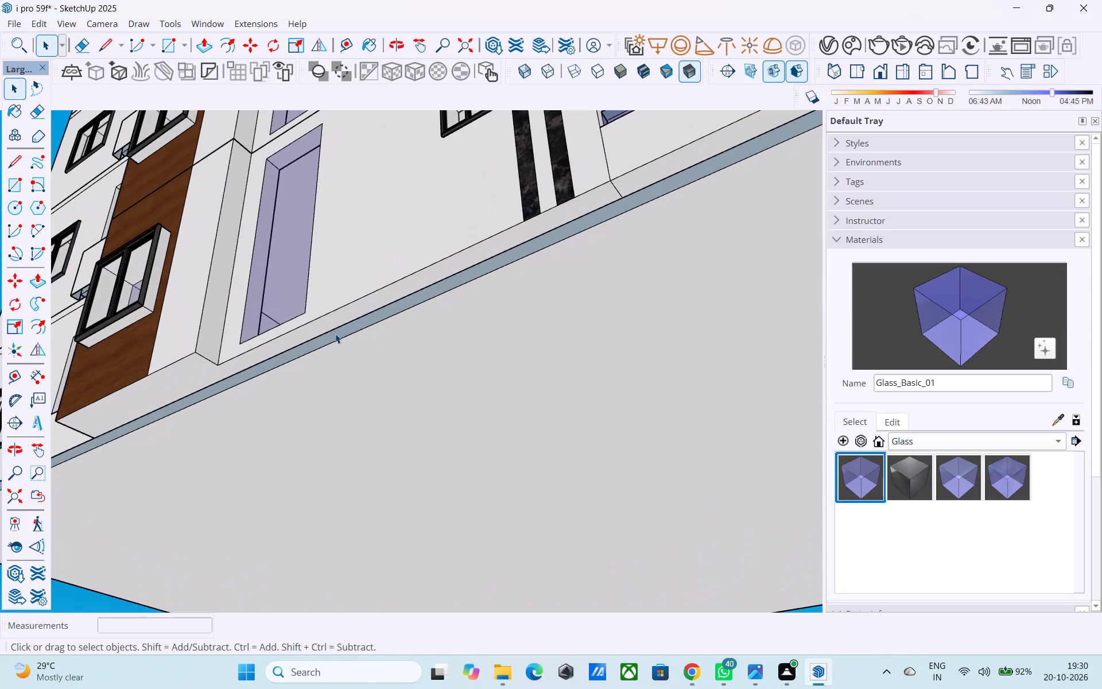
{"action": "left_click", "coordinate": [335, 339]}
{"action": "key", "text": "p"}
{"action": "left_click", "coordinate": [335, 339]}
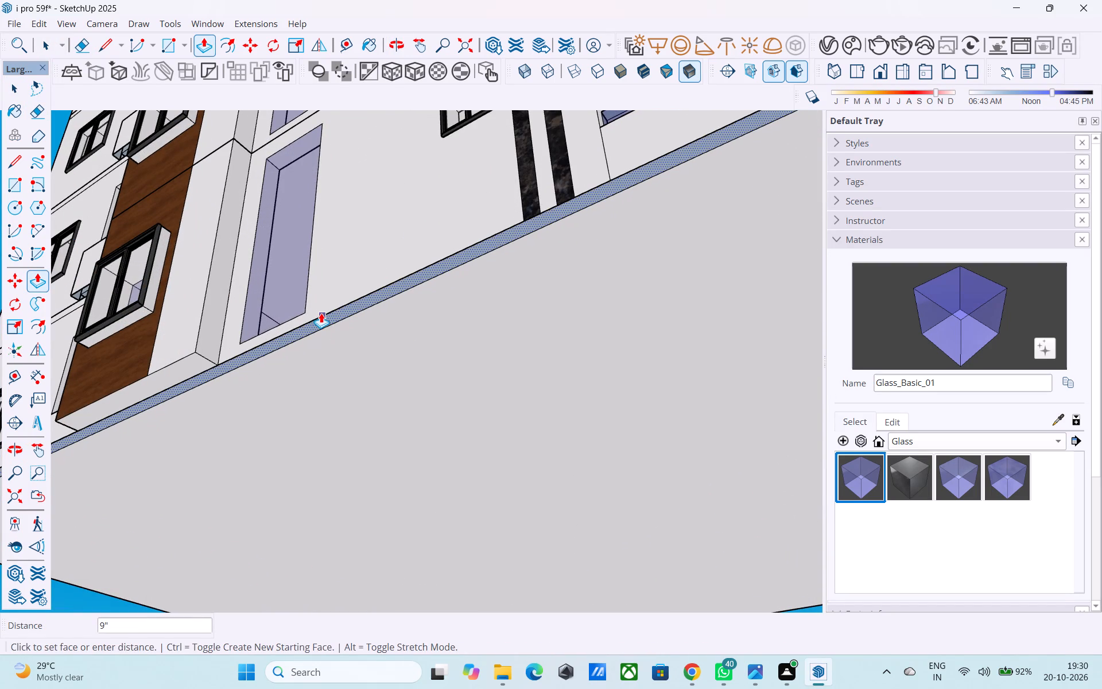
{"action": "left_click", "coordinate": [321, 308]}
Reverse the top face of the base strip beneath the window and balcony parapet.
{"action": "scroll", "coordinate": [327, 297], "scroll_direction": "down", "scroll_amount": 3}
{"action": "middle_click_drag", "start_coordinate": [327, 298], "coordinate": [398, 431]}
{"action": "scroll", "coordinate": [501, 342], "scroll_direction": "down", "scroll_amount": 12}
{"action": "middle_click_drag", "start_coordinate": [498, 362], "coordinate": [596, 540]}
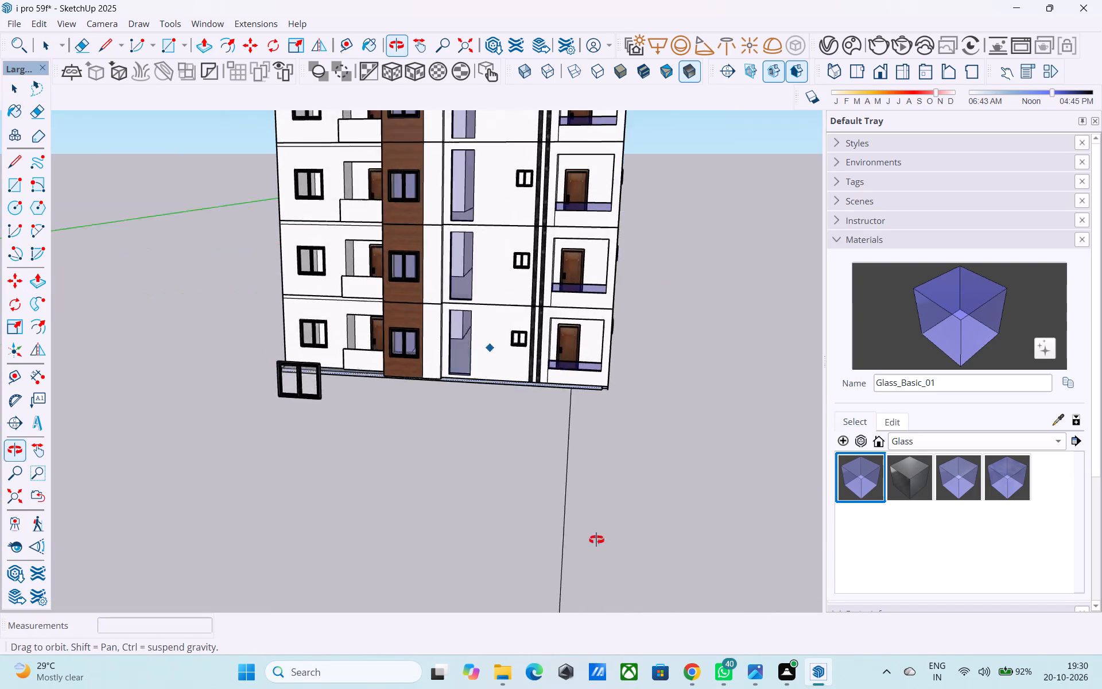
{"action": "middle_click_drag", "start_coordinate": [596, 540], "coordinate": [625, 545]}
{"action": "middle_click_drag", "start_coordinate": [461, 393], "coordinate": [790, 446]}
{"action": "middle_click_drag", "start_coordinate": [557, 425], "coordinate": [612, 370]}
{"action": "scroll", "coordinate": [456, 335], "scroll_direction": "up", "scroll_amount": 6}
{"action": "key", "text": "space"}
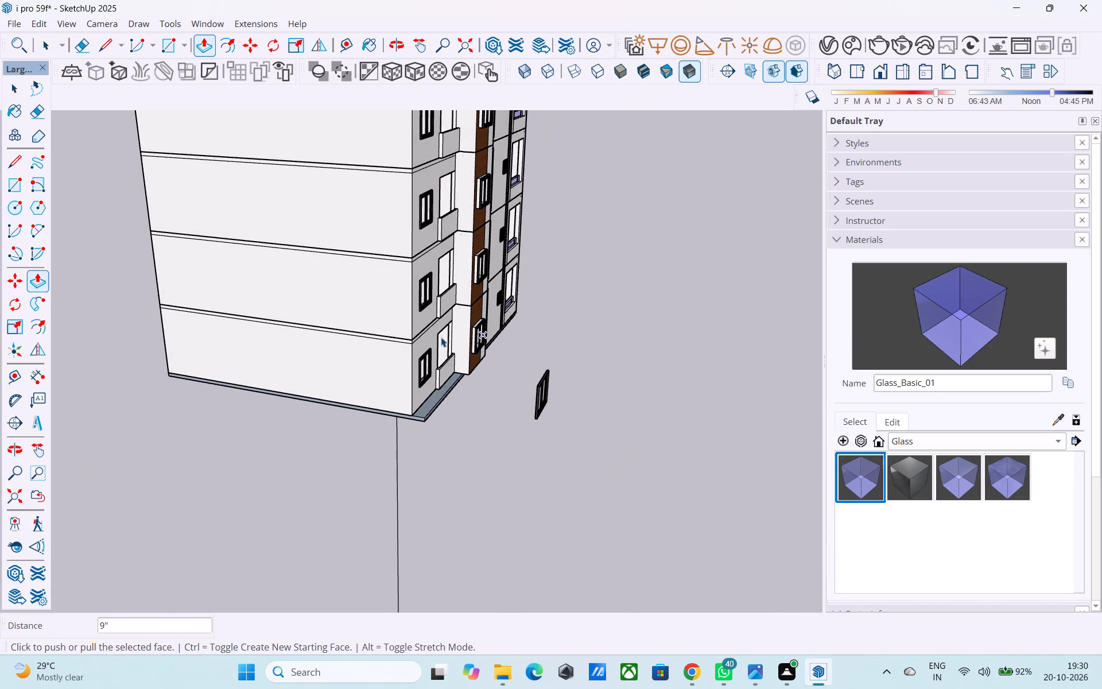
{"action": "scroll", "coordinate": [429, 408], "scroll_direction": "up", "scroll_amount": 9}
{"action": "left_click", "coordinate": [425, 421]}
{"action": "scroll", "coordinate": [424, 418], "scroll_direction": "up", "scroll_amount": 5}
{"action": "left_click", "coordinate": [418, 413]}
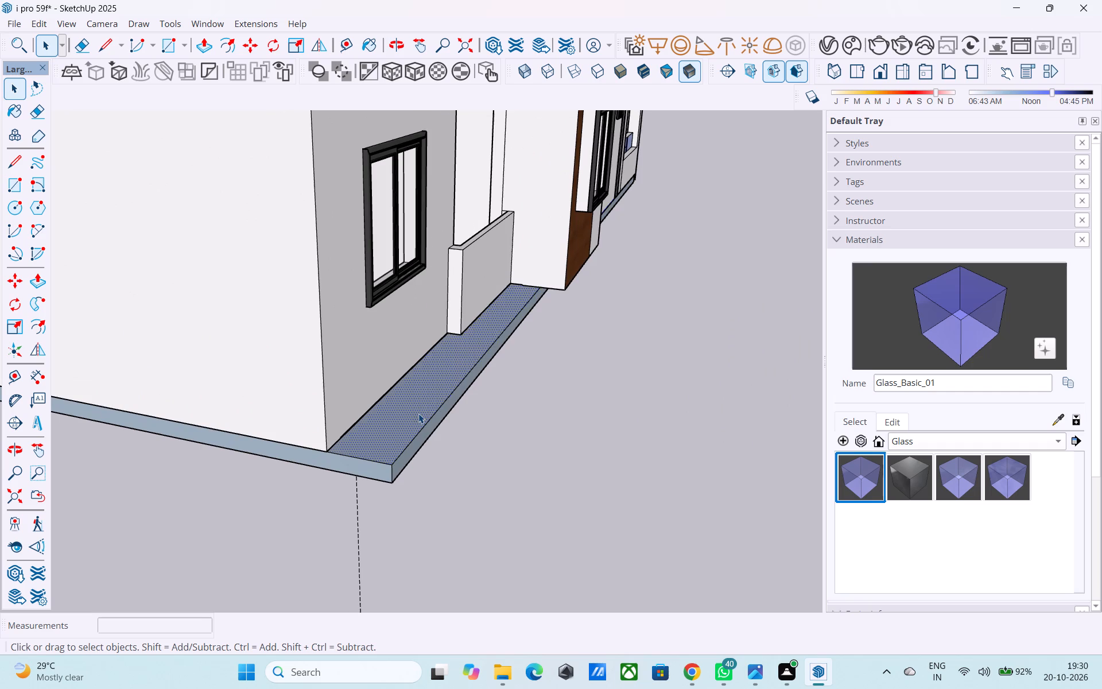
{"action": "right_click", "coordinate": [418, 413]}
{"action": "left_click", "coordinate": [456, 279]}
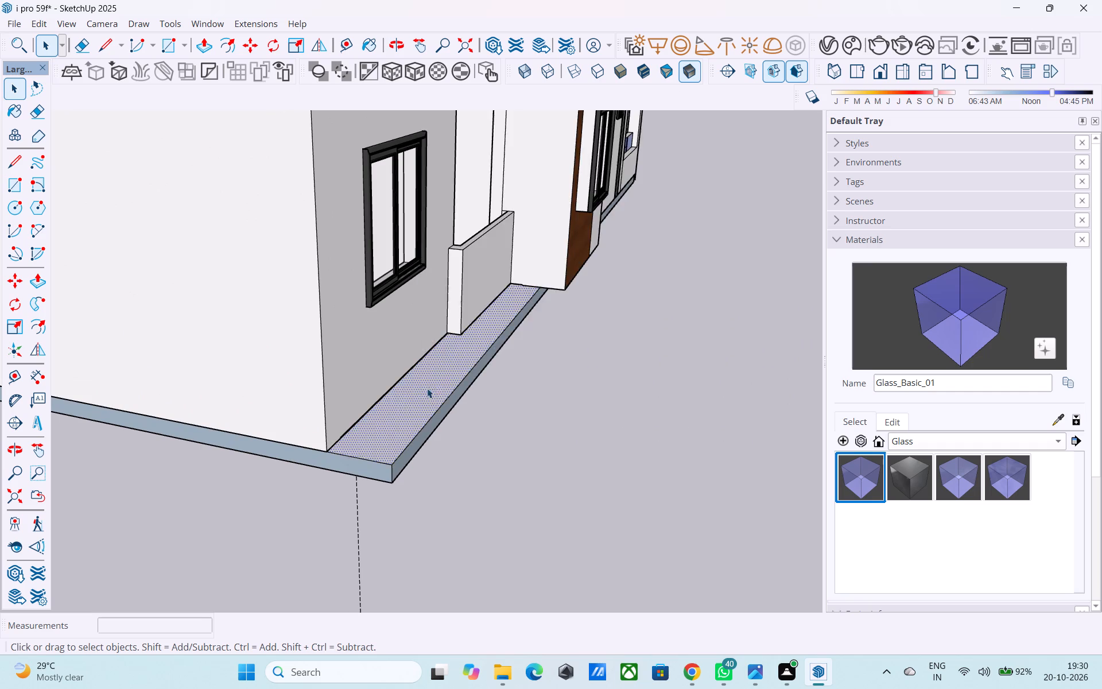
Reverse the base's edge face below the blank wall beside the strip's end.
{"action": "middle_click_drag", "start_coordinate": [409, 414], "coordinate": [452, 157]}
{"action": "scroll", "coordinate": [380, 434], "scroll_direction": "up", "scroll_amount": 4}
{"action": "left_click", "coordinate": [379, 434]}
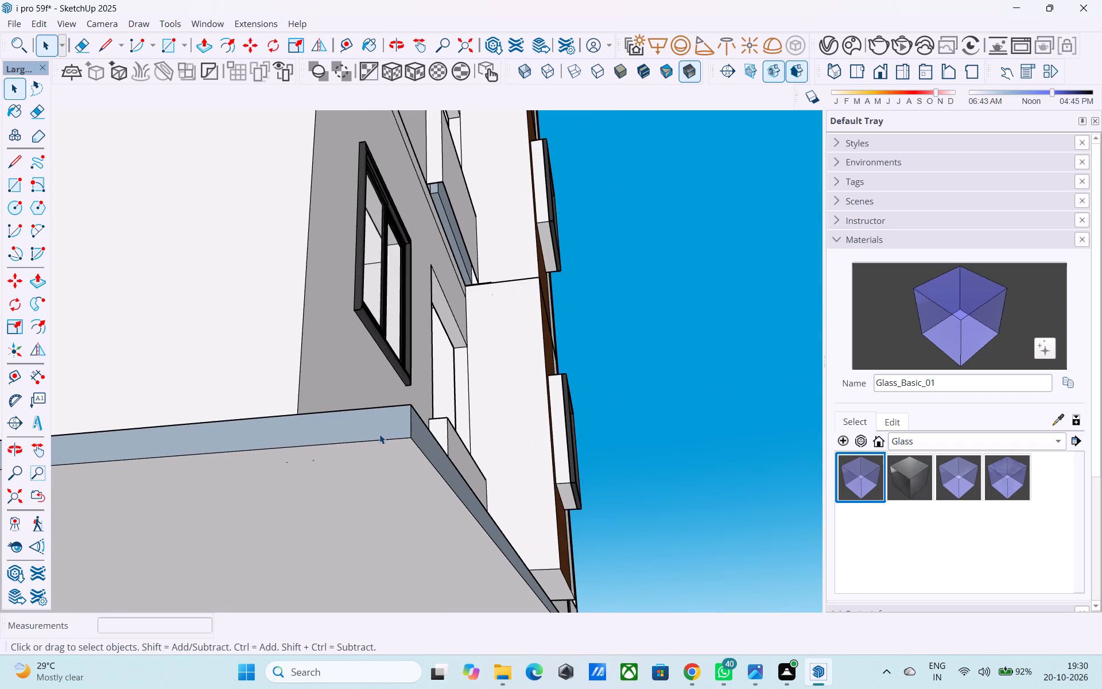
{"action": "right_click", "coordinate": [379, 434]}
{"action": "left_click", "coordinate": [427, 301]}
Reverse the base strip's long outer edge face on the window and balcony side.
{"action": "scroll", "coordinate": [360, 315], "scroll_direction": "down", "scroll_amount": 3}
{"action": "middle_click_drag", "start_coordinate": [350, 326], "coordinate": [324, 375]}
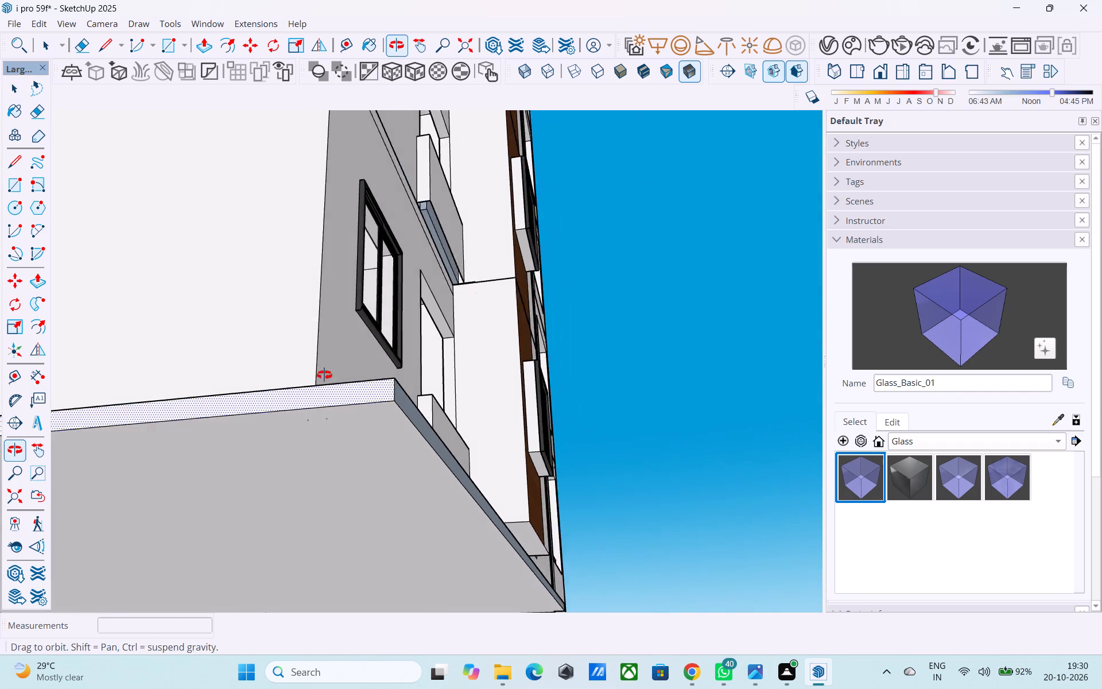
{"action": "middle_click_drag", "start_coordinate": [324, 375], "coordinate": [320, 426]}
{"action": "scroll", "coordinate": [394, 436], "scroll_direction": "up", "scroll_amount": 4}
{"action": "scroll", "coordinate": [457, 363], "scroll_direction": "down", "scroll_amount": 4}
{"action": "middle_click", "coordinate": [457, 362]}
{"action": "scroll", "coordinate": [436, 368], "scroll_direction": "down", "scroll_amount": 8}
{"action": "middle_click_drag", "start_coordinate": [422, 384], "coordinate": [395, 451]}
{"action": "left_click", "coordinate": [449, 284]}
{"action": "right_click", "coordinate": [449, 282]}
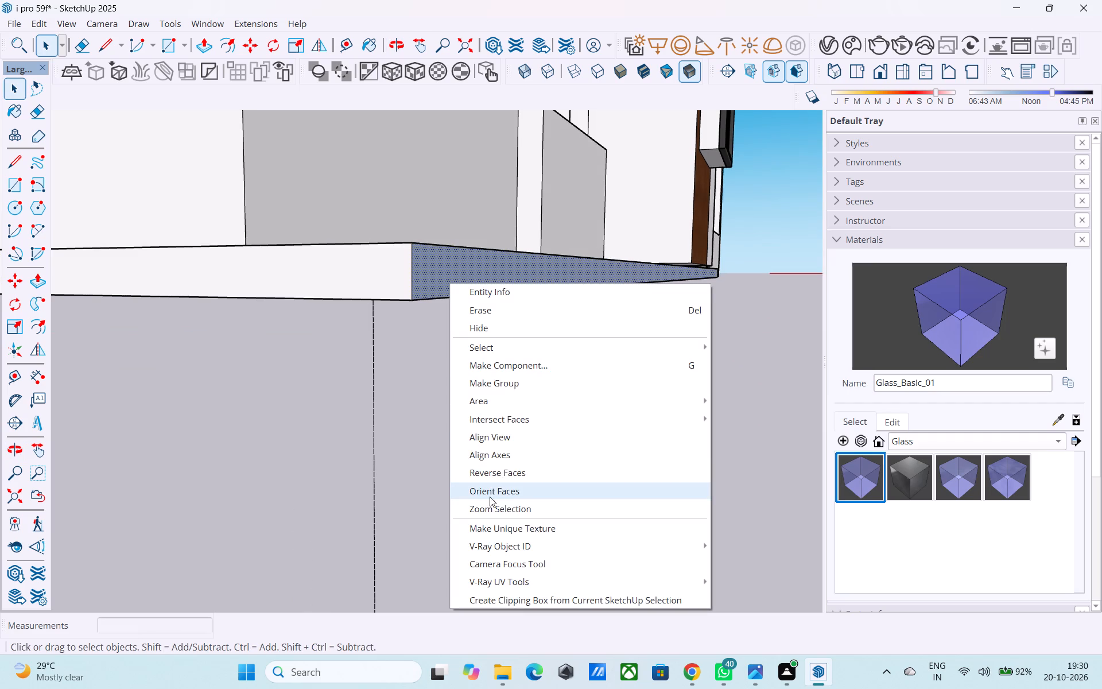
{"action": "left_click", "coordinate": [494, 475]}
Reverse the base's edge face below the other blank wall, around the next building corner.
{"action": "scroll", "coordinate": [497, 471], "scroll_direction": "down", "scroll_amount": 5}
{"action": "scroll", "coordinate": [499, 415], "scroll_direction": "down", "scroll_amount": 1}
{"action": "middle_click_drag", "start_coordinate": [499, 414], "coordinate": [568, 423]}
{"action": "scroll", "coordinate": [635, 403], "scroll_direction": "down", "scroll_amount": 5}
{"action": "middle_click_drag", "start_coordinate": [521, 385], "coordinate": [620, 392]}
{"action": "scroll", "coordinate": [692, 377], "scroll_direction": "down", "scroll_amount": 14}
{"action": "middle_click_drag", "start_coordinate": [275, 348], "coordinate": [653, 344]}
{"action": "scroll", "coordinate": [547, 374], "scroll_direction": "up", "scroll_amount": 5}
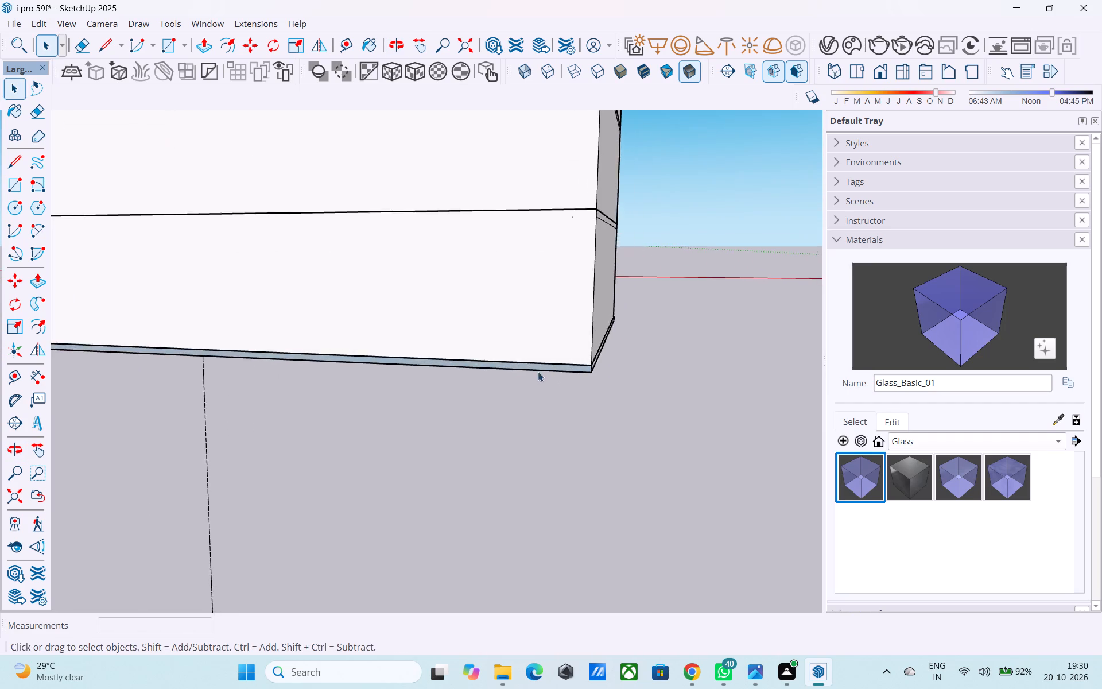
{"action": "scroll", "coordinate": [538, 371], "scroll_direction": "up", "scroll_amount": 8}
{"action": "middle_click_drag", "start_coordinate": [521, 361], "coordinate": [515, 238]}
{"action": "scroll", "coordinate": [532, 285], "scroll_direction": "down", "scroll_amount": 5}
{"action": "middle_click_drag", "start_coordinate": [557, 345], "coordinate": [389, 350]}
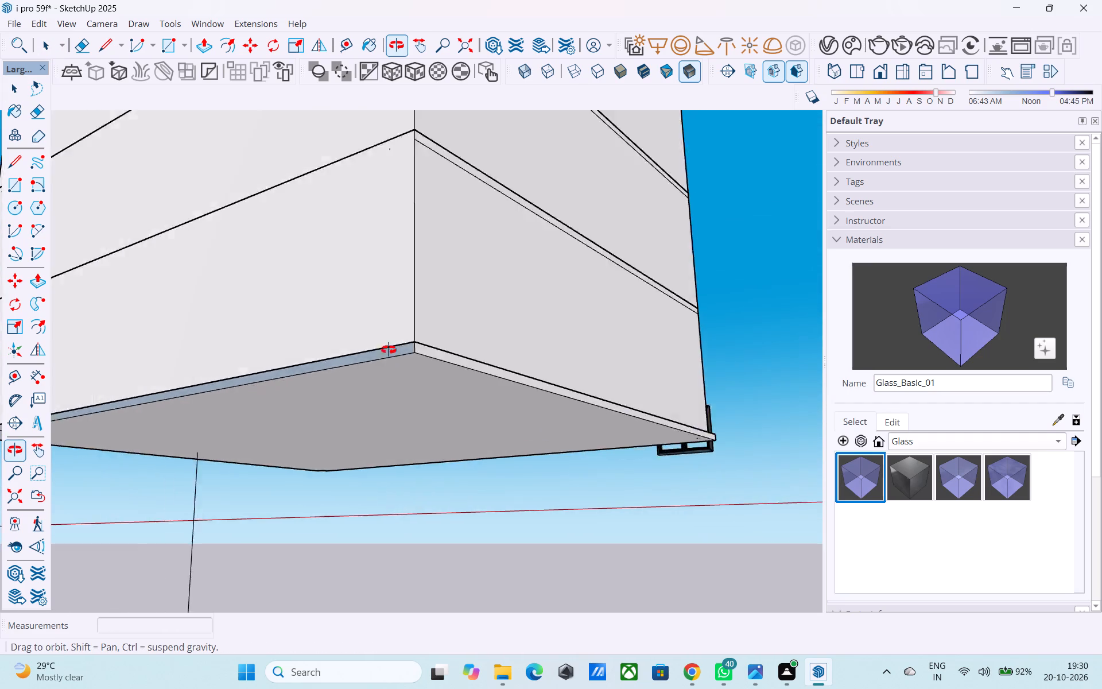
{"action": "middle_click_drag", "start_coordinate": [389, 350], "coordinate": [289, 375]}
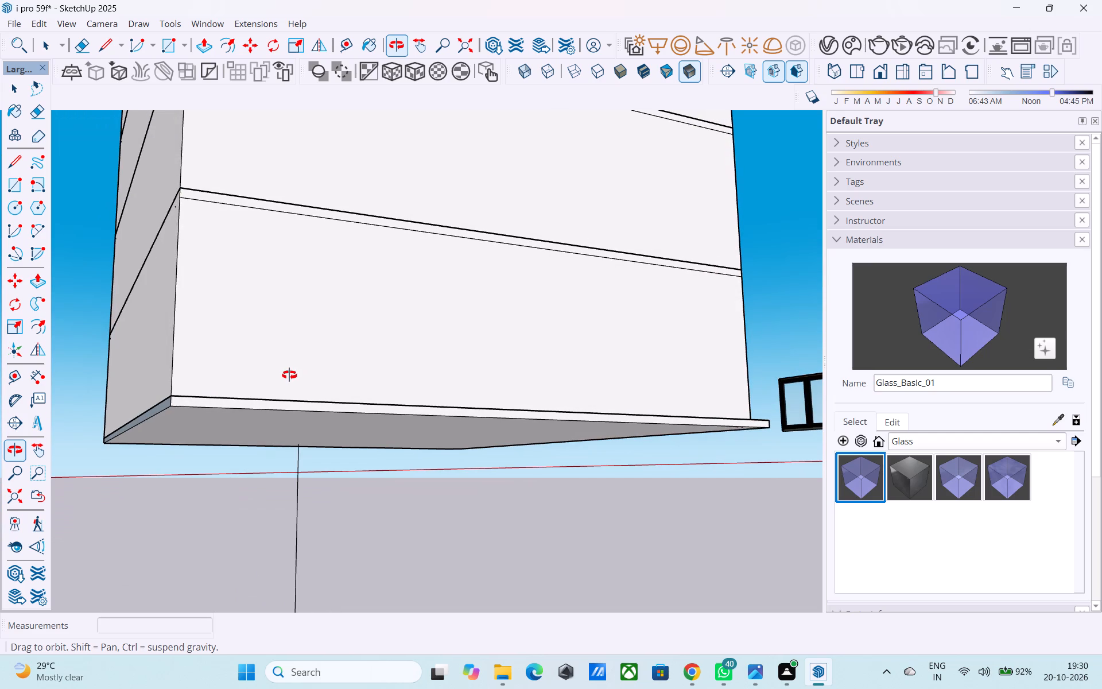
{"action": "middle_click_drag", "start_coordinate": [289, 375], "coordinate": [337, 374]}
{"action": "scroll", "coordinate": [350, 373], "scroll_direction": "down", "scroll_amount": 1}
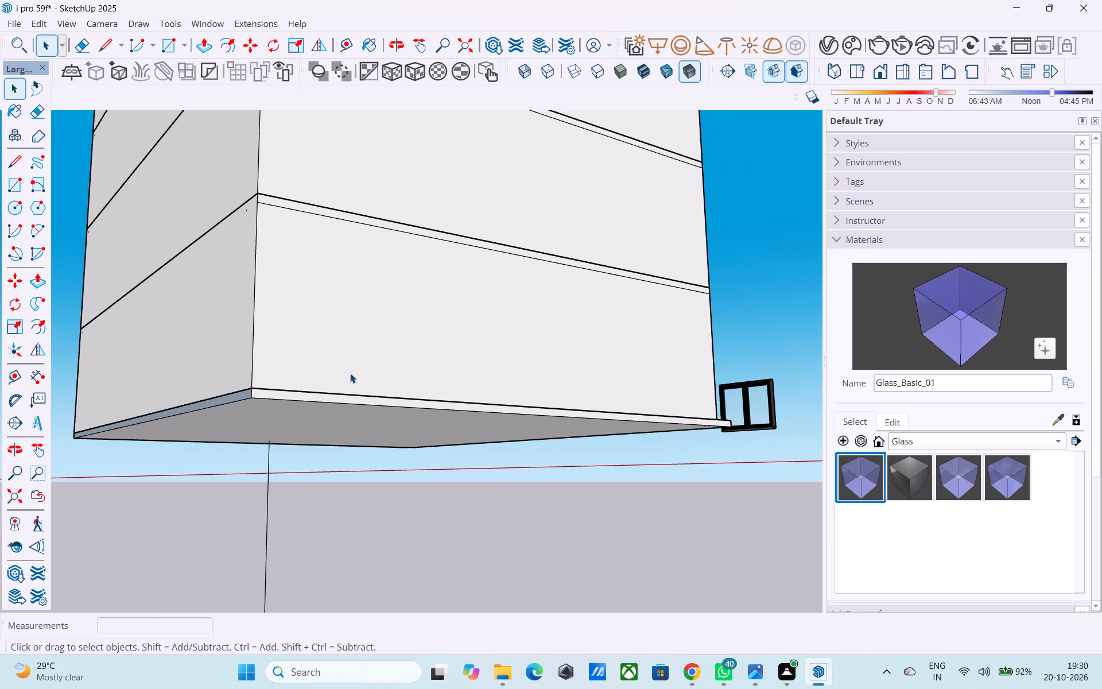
{"action": "middle_click_drag", "start_coordinate": [207, 419], "coordinate": [304, 444]}
{"action": "scroll", "coordinate": [293, 438], "scroll_direction": "up", "scroll_amount": 7}
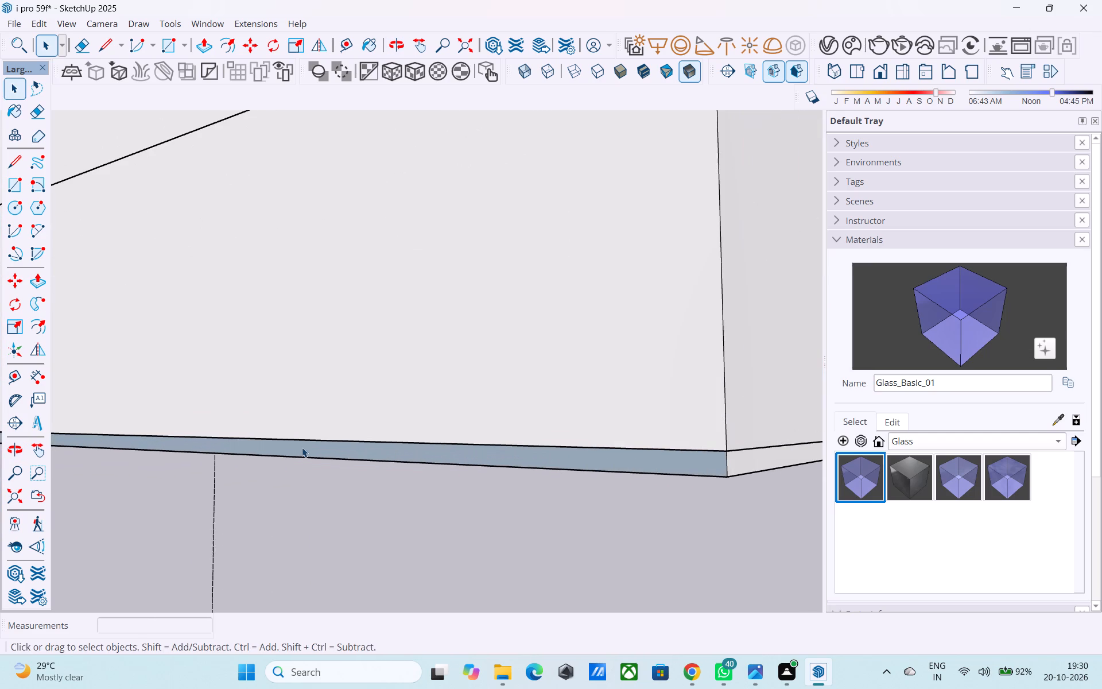
{"action": "left_click", "coordinate": [302, 447]}
{"action": "right_click", "coordinate": [303, 448]}
{"action": "left_click", "coordinate": [348, 312]}
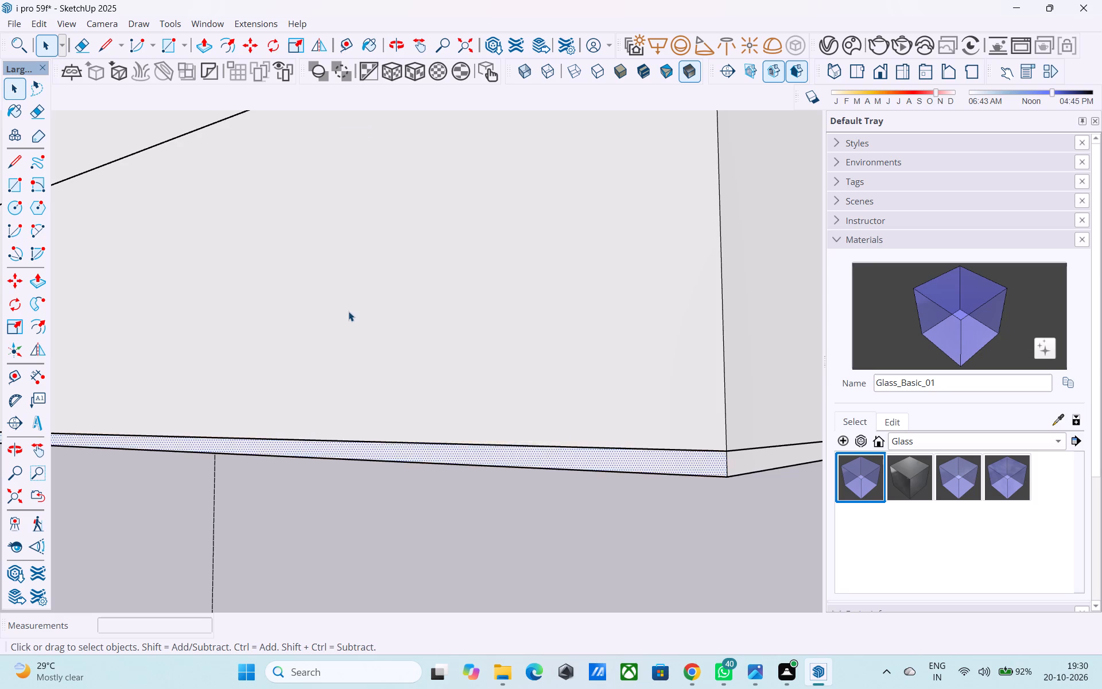
Reverse the base's edge face below the wood-clad facade.
{"action": "scroll", "coordinate": [366, 329], "scroll_direction": "down", "scroll_amount": 11}
{"action": "middle_click_drag", "start_coordinate": [408, 401], "coordinate": [794, 407]}
{"action": "scroll", "coordinate": [405, 452], "scroll_direction": "up", "scroll_amount": 5}
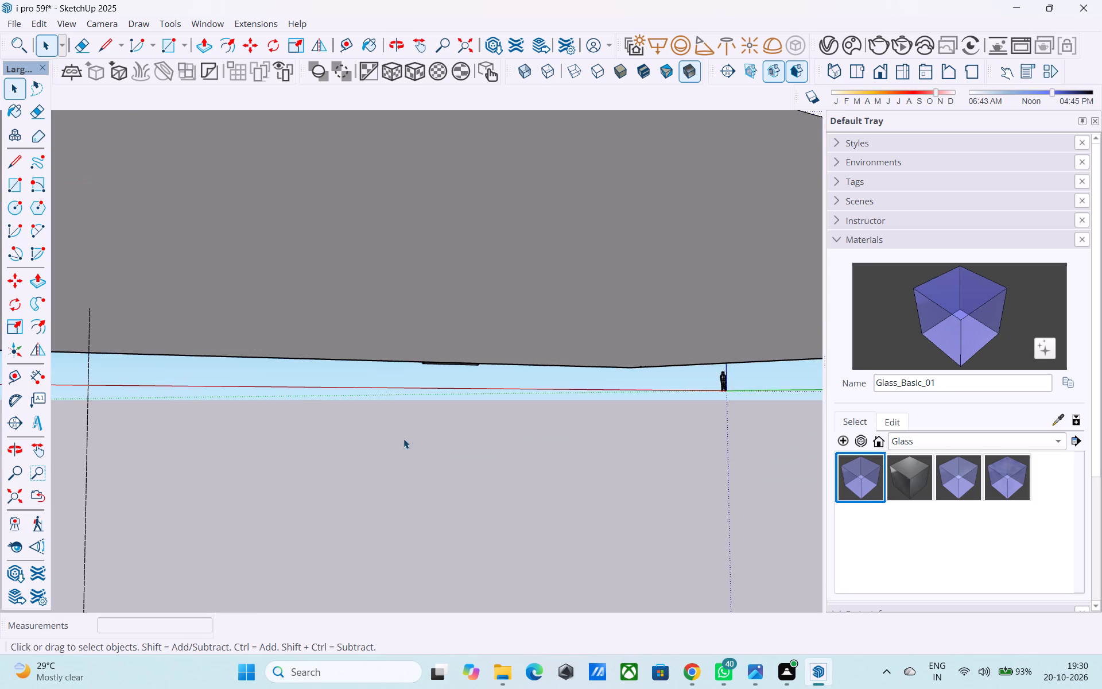
{"action": "scroll", "coordinate": [313, 396], "scroll_direction": "down", "scroll_amount": 3}
{"action": "middle_click_drag", "start_coordinate": [315, 398], "coordinate": [386, 433]}
{"action": "scroll", "coordinate": [374, 417], "scroll_direction": "up", "scroll_amount": 4}
{"action": "left_click", "coordinate": [371, 413]}
{"action": "right_click", "coordinate": [371, 413]}
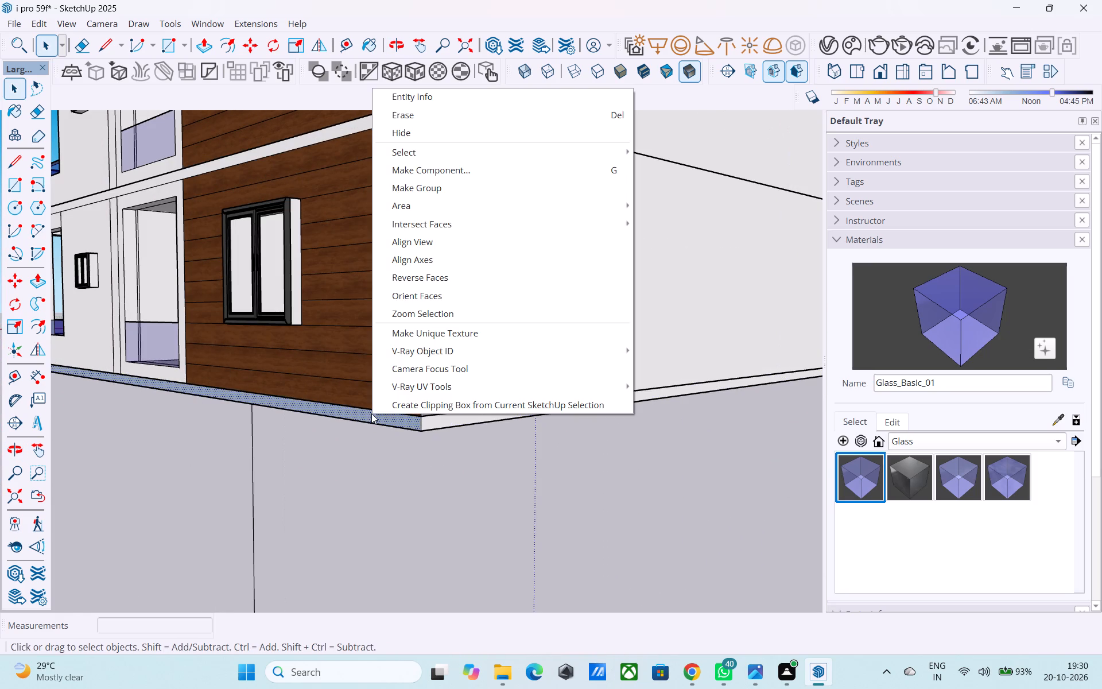
{"action": "left_click", "coordinate": [402, 282]}
Examine the base and facades all around the building.
{"action": "scroll", "coordinate": [406, 438], "scroll_direction": "down", "scroll_amount": 5}
{"action": "middle_click_drag", "start_coordinate": [373, 483], "coordinate": [540, 486]}
{"action": "scroll", "coordinate": [540, 486], "scroll_direction": "down", "scroll_amount": 4}
{"action": "middle_click_drag", "start_coordinate": [539, 492], "coordinate": [556, 492]}
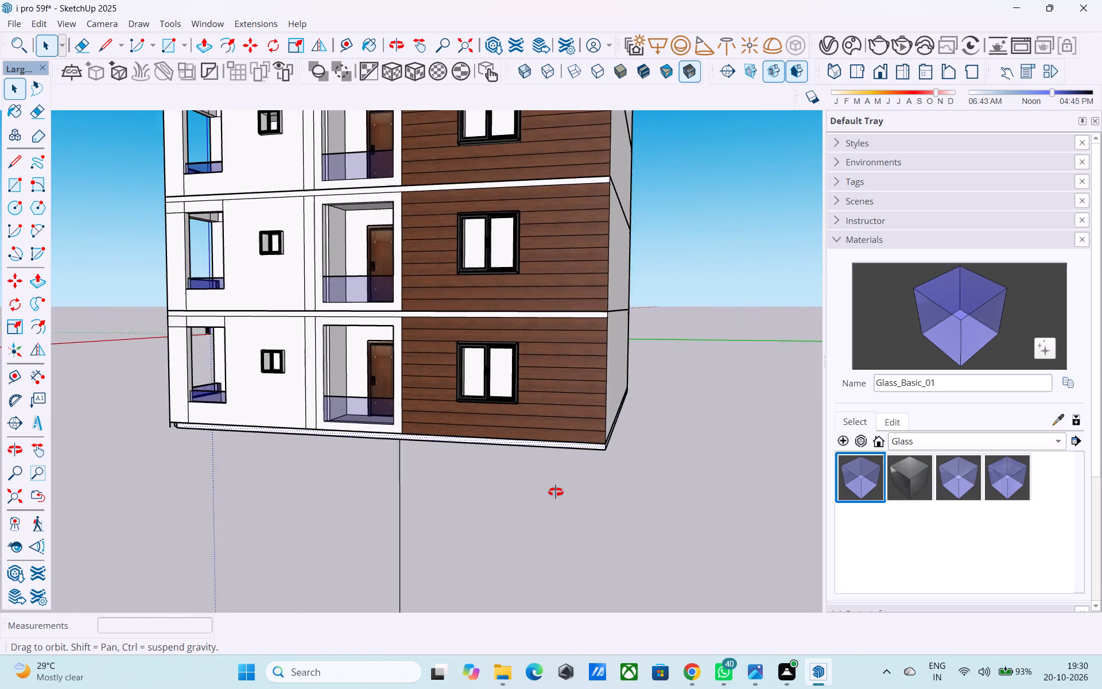
{"action": "middle_click_drag", "start_coordinate": [556, 492], "coordinate": [641, 523]}
{"action": "scroll", "coordinate": [503, 521], "scroll_direction": "down", "scroll_amount": 4}
{"action": "middle_click_drag", "start_coordinate": [430, 544], "coordinate": [611, 571]}
{"action": "scroll", "coordinate": [678, 481], "scroll_direction": "up", "scroll_amount": 2}
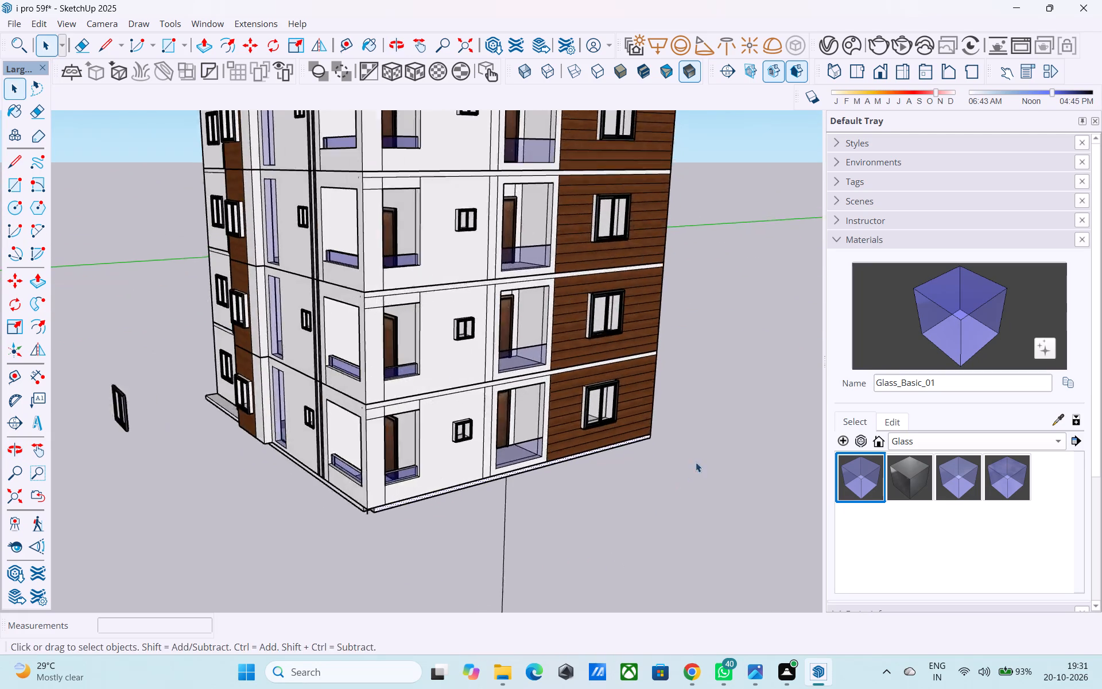
{"action": "scroll", "coordinate": [696, 462], "scroll_direction": "up", "scroll_amount": 2}
{"action": "middle_click_drag", "start_coordinate": [510, 363], "coordinate": [743, 422]}
{"action": "scroll", "coordinate": [729, 416], "scroll_direction": "down", "scroll_amount": 5}
{"action": "middle_click_drag", "start_coordinate": [720, 428], "coordinate": [672, 412]}
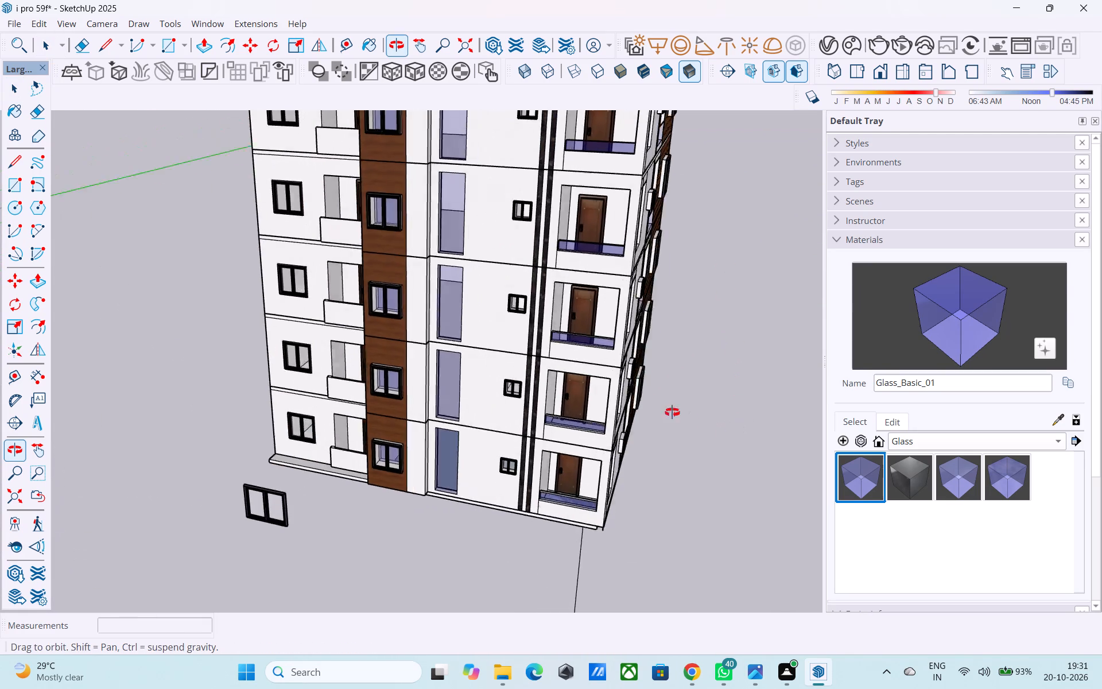
{"action": "middle_click_drag", "start_coordinate": [672, 412], "coordinate": [580, 379]}
{"action": "scroll", "coordinate": [501, 425], "scroll_direction": "up", "scroll_amount": 1}
{"action": "scroll", "coordinate": [385, 481], "scroll_direction": "down", "scroll_amount": 5}
{"action": "middle_click_drag", "start_coordinate": [335, 524], "coordinate": [263, 496]}
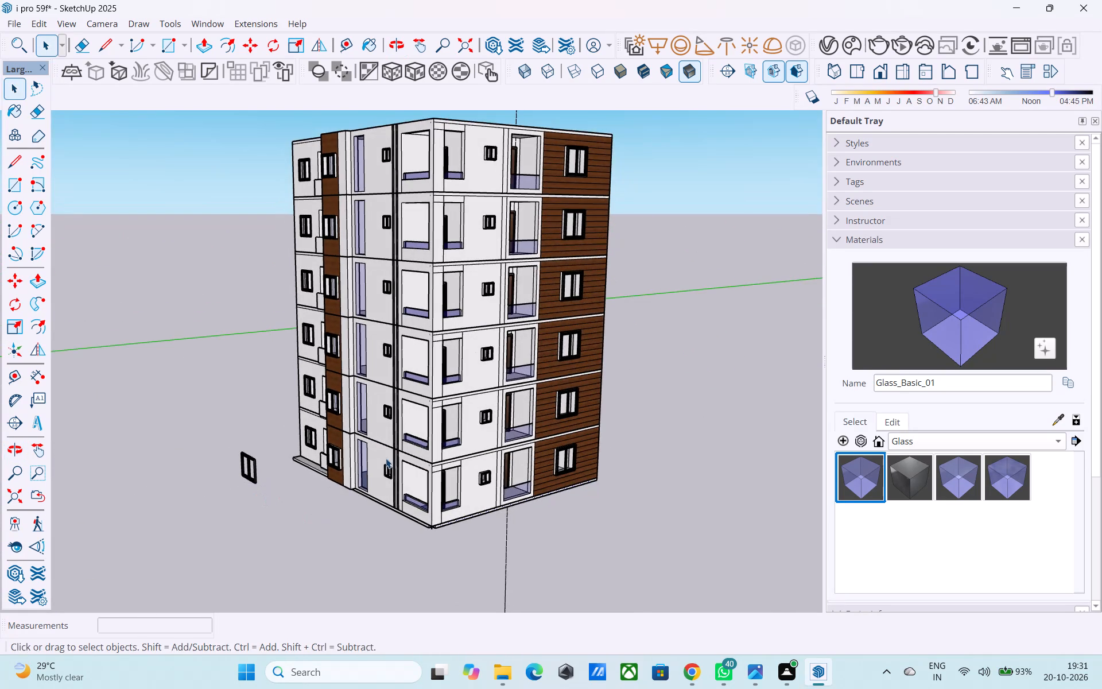
{"action": "scroll", "coordinate": [517, 402], "scroll_direction": "down", "scroll_amount": 2}
{"action": "middle_click_drag", "start_coordinate": [507, 415], "coordinate": [693, 347]}
{"action": "middle_click_drag", "start_coordinate": [580, 326], "coordinate": [760, 352]}
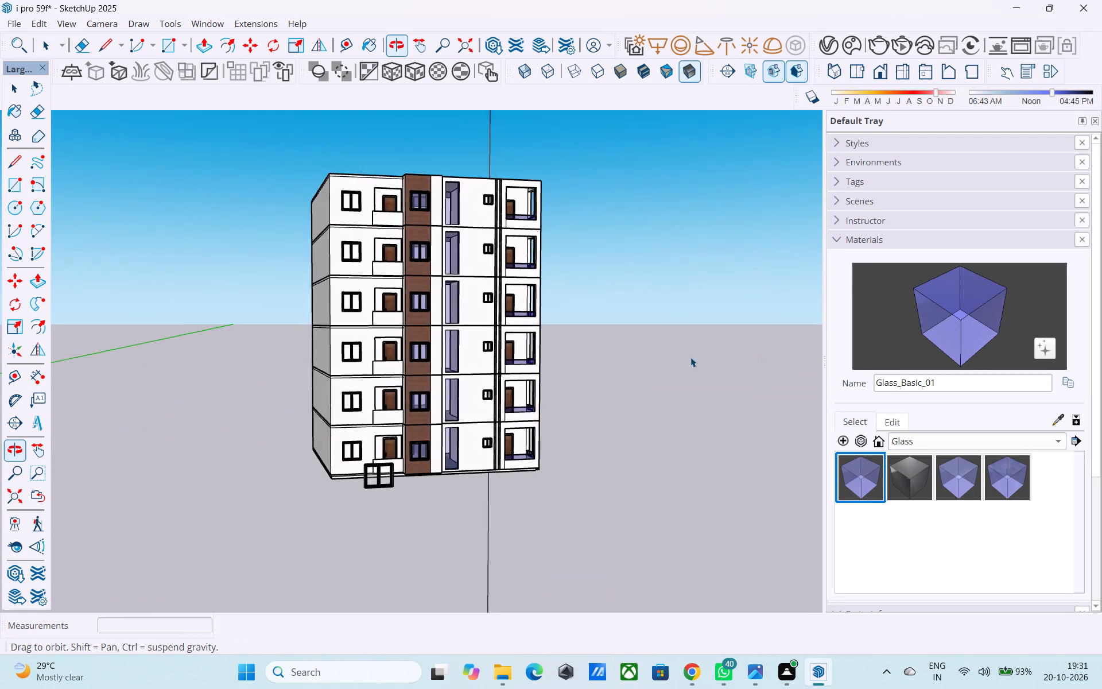
{"action": "middle_click_drag", "start_coordinate": [507, 359], "coordinate": [623, 367]}
Delete the loose spare window frame standing in front of the building.
{"action": "scroll", "coordinate": [550, 375], "scroll_direction": "up", "scroll_amount": 1}
{"action": "scroll", "coordinate": [563, 368], "scroll_direction": "down", "scroll_amount": 4}
{"action": "middle_click_drag", "start_coordinate": [543, 375], "coordinate": [605, 421]}
{"action": "scroll", "coordinate": [546, 498], "scroll_direction": "up", "scroll_amount": 4}
{"action": "left_click_drag", "start_coordinate": [452, 487], "coordinate": [452, 481]}
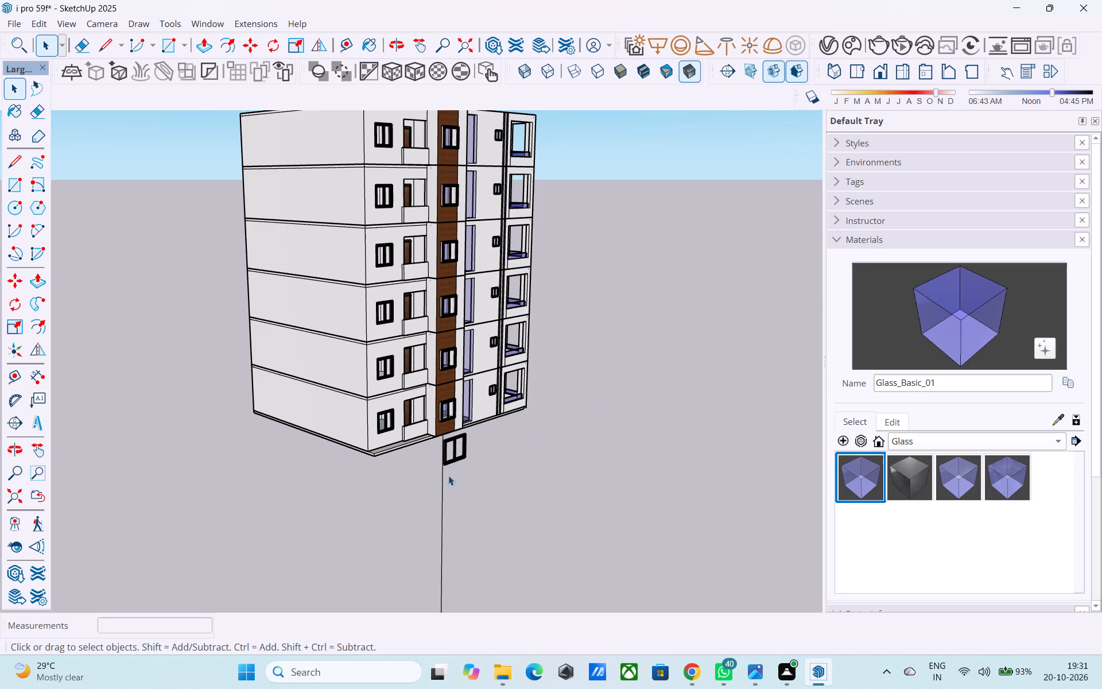
{"action": "left_click", "coordinate": [449, 455]}
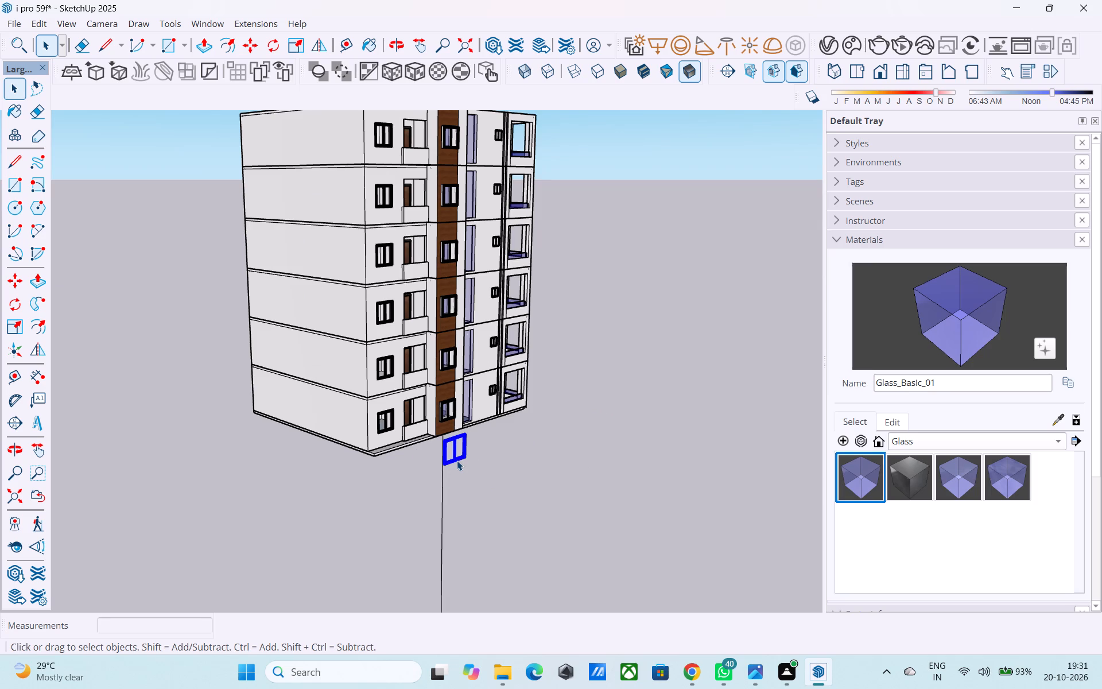
{"action": "key", "text": "Delete"}
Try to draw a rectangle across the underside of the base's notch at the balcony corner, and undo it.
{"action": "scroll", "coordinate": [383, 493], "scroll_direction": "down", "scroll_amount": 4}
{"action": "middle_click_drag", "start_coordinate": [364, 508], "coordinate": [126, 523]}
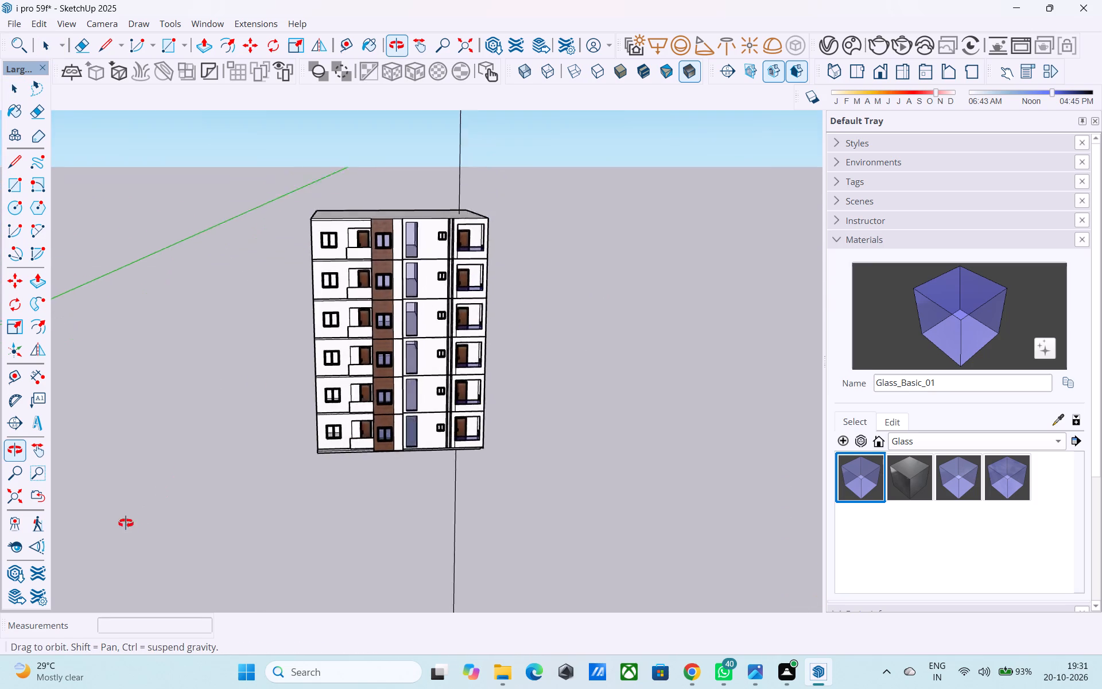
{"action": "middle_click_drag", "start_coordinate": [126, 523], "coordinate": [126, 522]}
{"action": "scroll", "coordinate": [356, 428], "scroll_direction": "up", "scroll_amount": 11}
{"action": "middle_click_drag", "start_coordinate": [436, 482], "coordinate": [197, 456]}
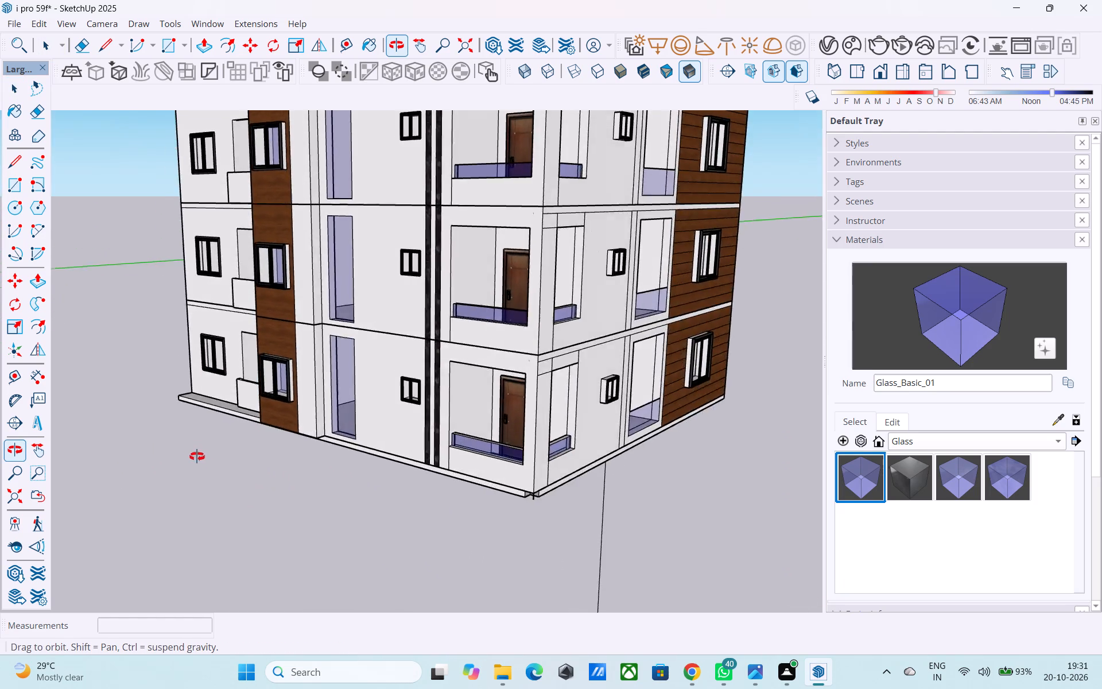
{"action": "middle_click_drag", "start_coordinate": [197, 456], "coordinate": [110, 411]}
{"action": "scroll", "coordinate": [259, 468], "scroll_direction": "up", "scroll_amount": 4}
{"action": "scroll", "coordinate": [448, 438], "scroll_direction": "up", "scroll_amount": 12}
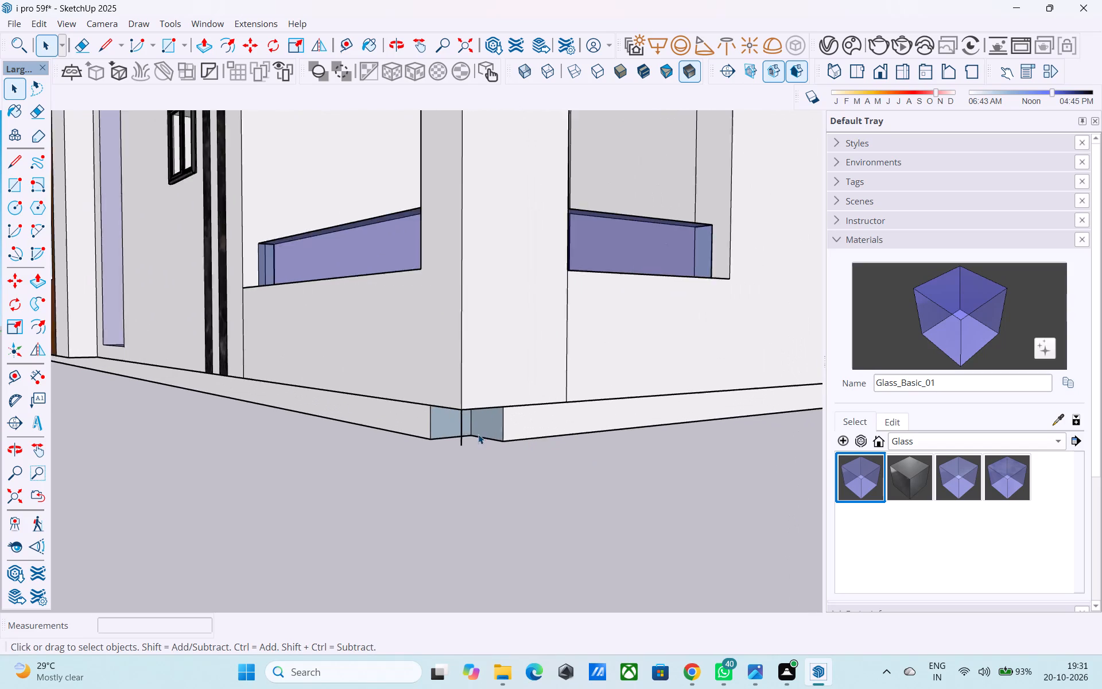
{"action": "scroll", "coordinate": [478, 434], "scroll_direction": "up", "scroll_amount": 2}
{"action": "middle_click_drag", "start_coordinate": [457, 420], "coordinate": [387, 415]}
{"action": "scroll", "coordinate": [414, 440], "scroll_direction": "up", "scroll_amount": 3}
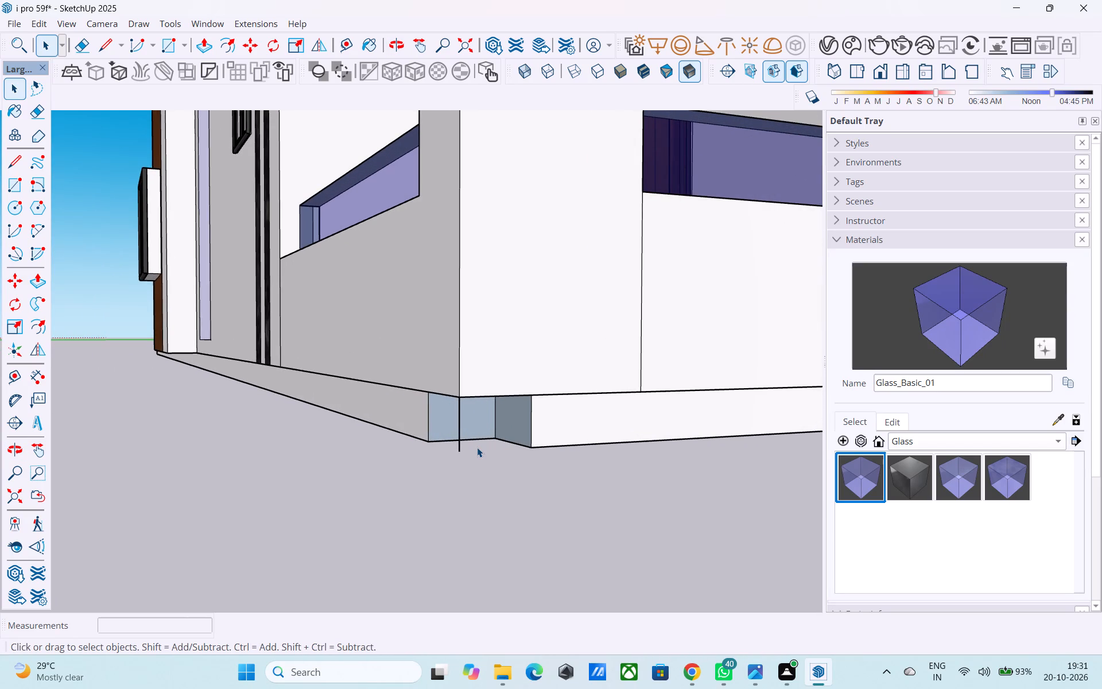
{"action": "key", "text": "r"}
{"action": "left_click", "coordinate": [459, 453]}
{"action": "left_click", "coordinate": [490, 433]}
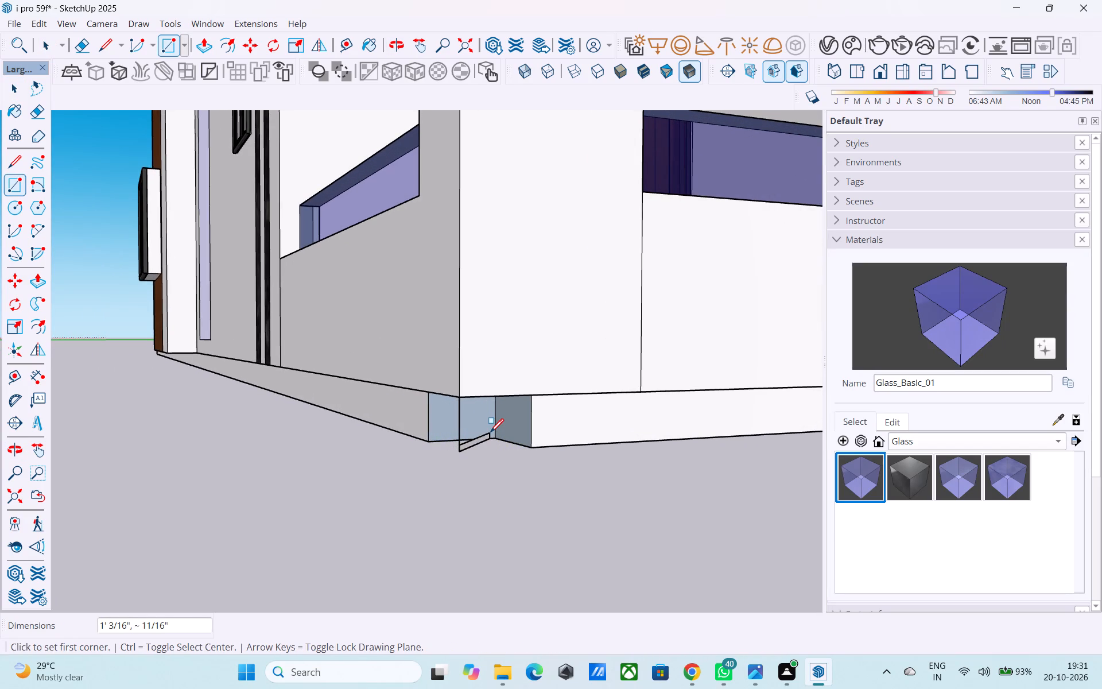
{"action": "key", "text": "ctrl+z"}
Draw a 9" by 9" rectangle closing the underside of the base's notch at the balcony corner.
{"action": "left_click", "coordinate": [458, 452]}
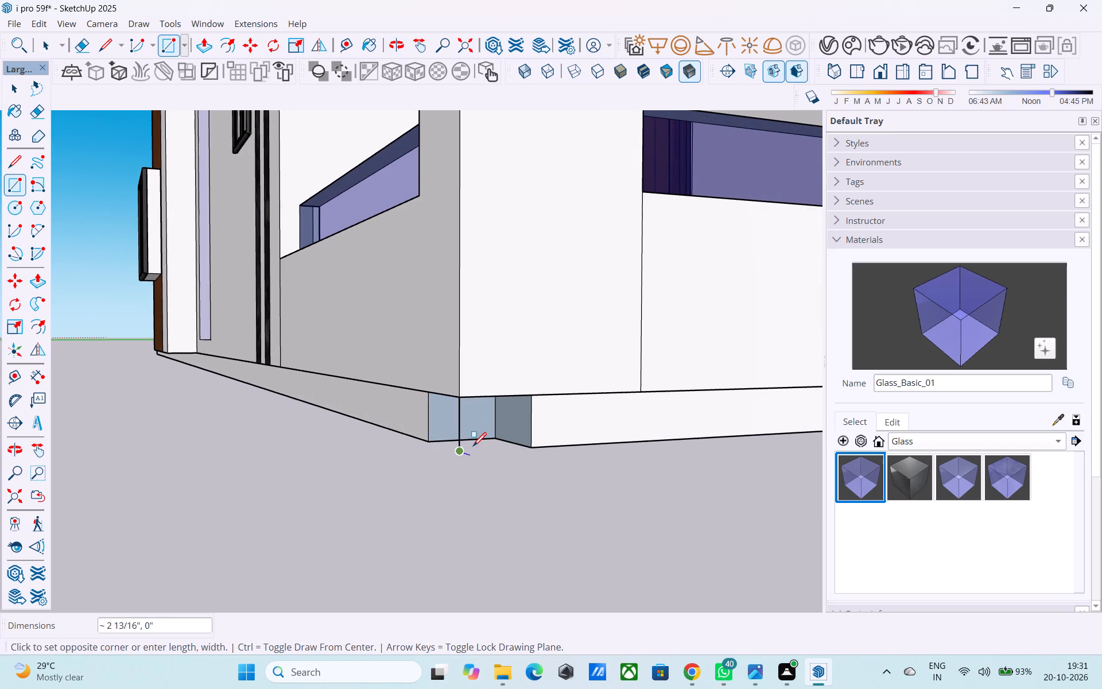
{"action": "left_click", "coordinate": [493, 439]}
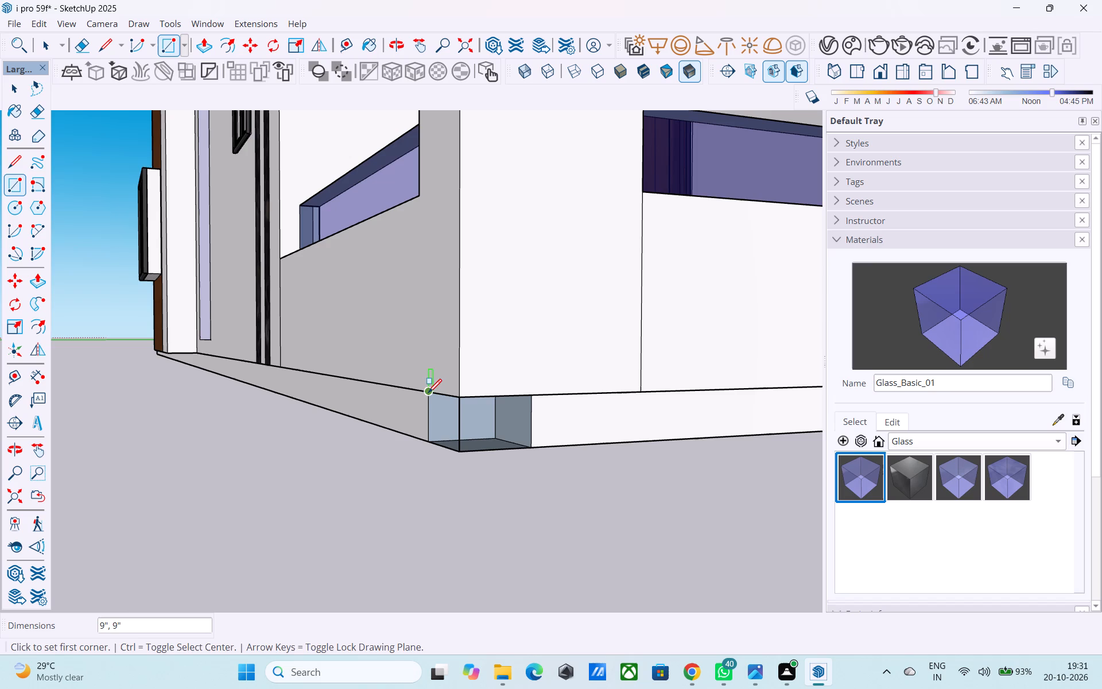
Draw two rectangles closing the open vertical sides of the base's notch at the balcony corner.
{"action": "left_click", "coordinate": [429, 394]}
{"action": "left_click", "coordinate": [463, 454]}
{"action": "left_click", "coordinate": [460, 401]}
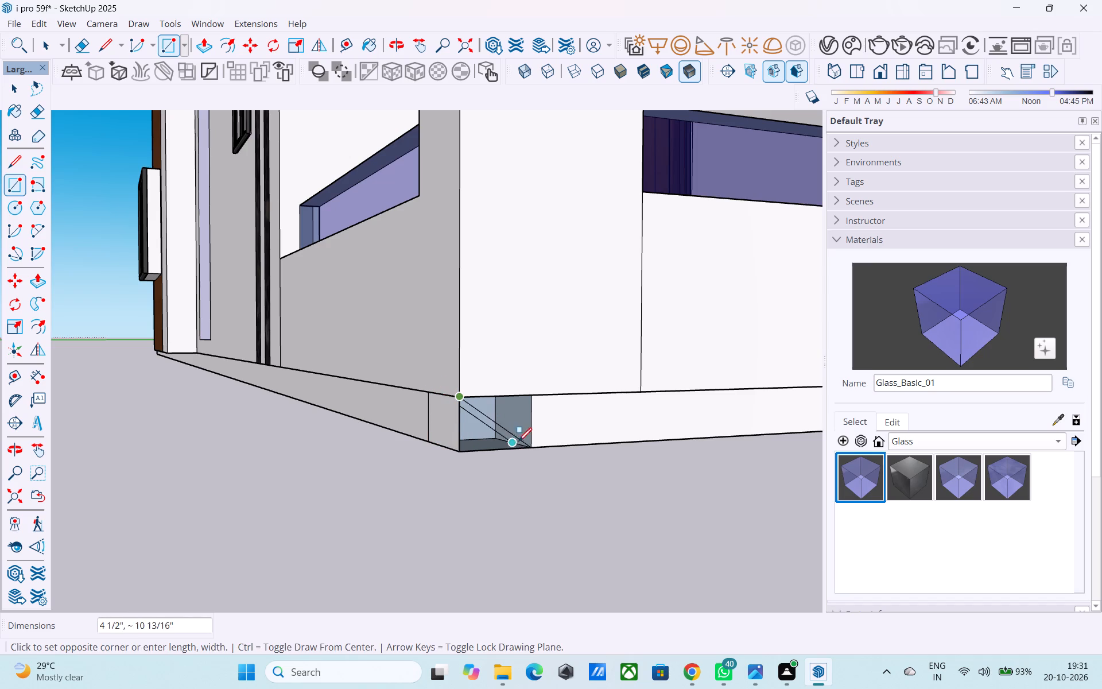
{"action": "left_click", "coordinate": [529, 445]}
Erase the leftover vertical seam lines on both sides of the filled notch in the base.
{"action": "key", "text": "e"}
{"action": "left_click_drag", "start_coordinate": [529, 445], "coordinate": [547, 436]}
{"action": "left_click", "coordinate": [427, 420]}
{"action": "scroll", "coordinate": [426, 420], "scroll_direction": "down", "scroll_amount": 3}
{"action": "middle_click_drag", "start_coordinate": [426, 420], "coordinate": [332, 391]}
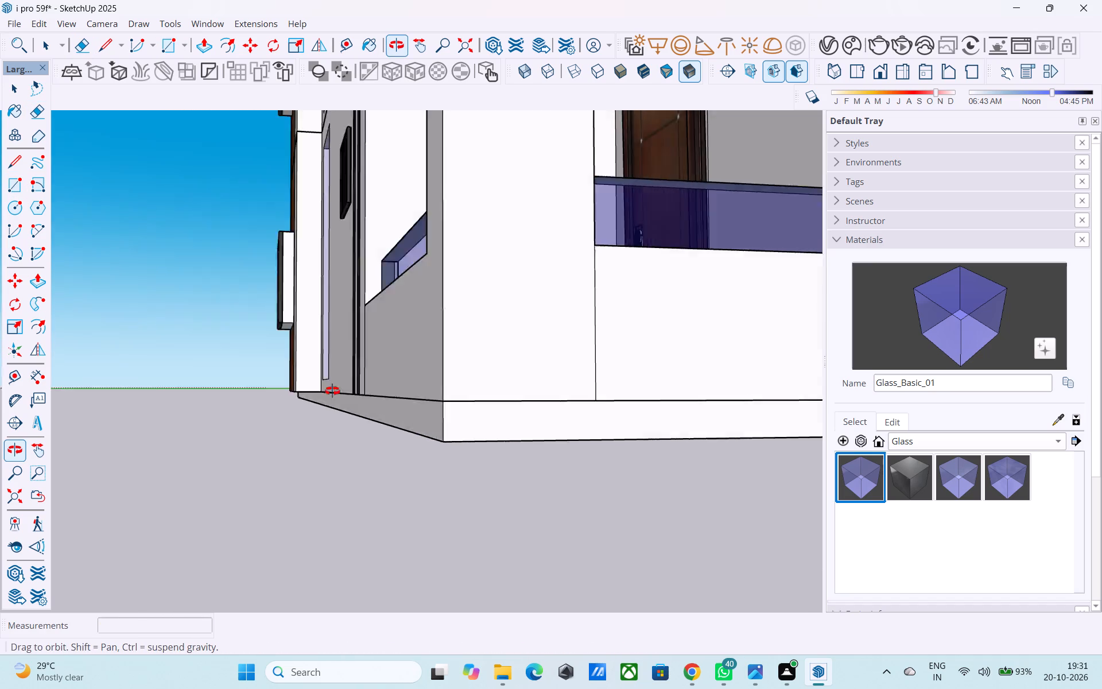
{"action": "middle_click_drag", "start_coordinate": [332, 391], "coordinate": [309, 385]}
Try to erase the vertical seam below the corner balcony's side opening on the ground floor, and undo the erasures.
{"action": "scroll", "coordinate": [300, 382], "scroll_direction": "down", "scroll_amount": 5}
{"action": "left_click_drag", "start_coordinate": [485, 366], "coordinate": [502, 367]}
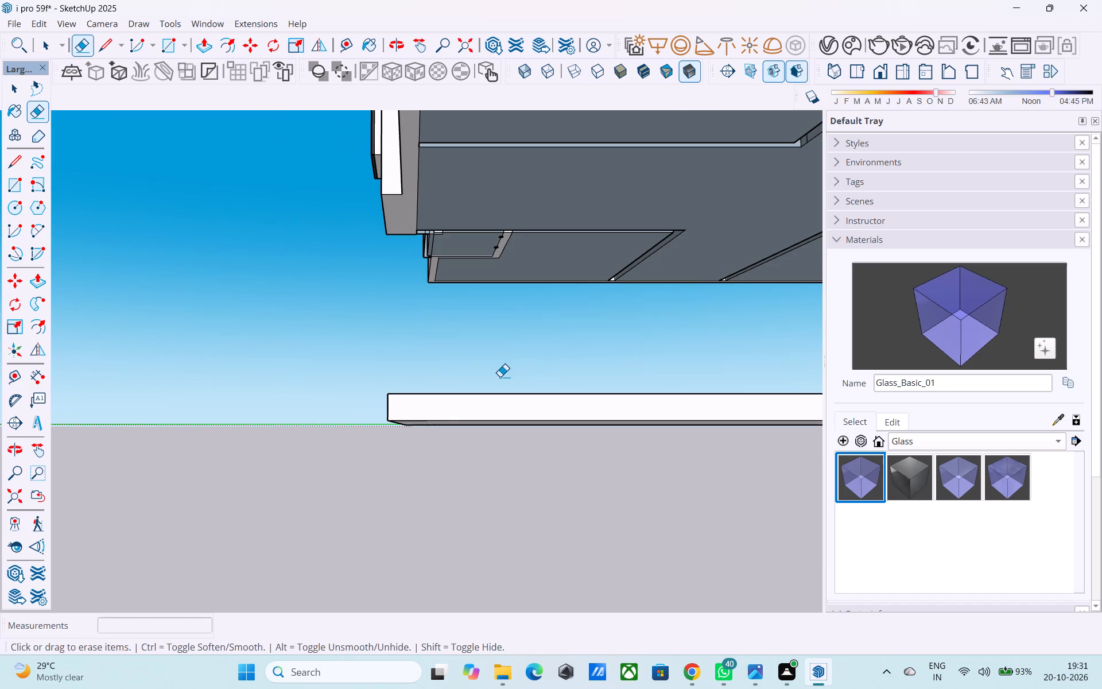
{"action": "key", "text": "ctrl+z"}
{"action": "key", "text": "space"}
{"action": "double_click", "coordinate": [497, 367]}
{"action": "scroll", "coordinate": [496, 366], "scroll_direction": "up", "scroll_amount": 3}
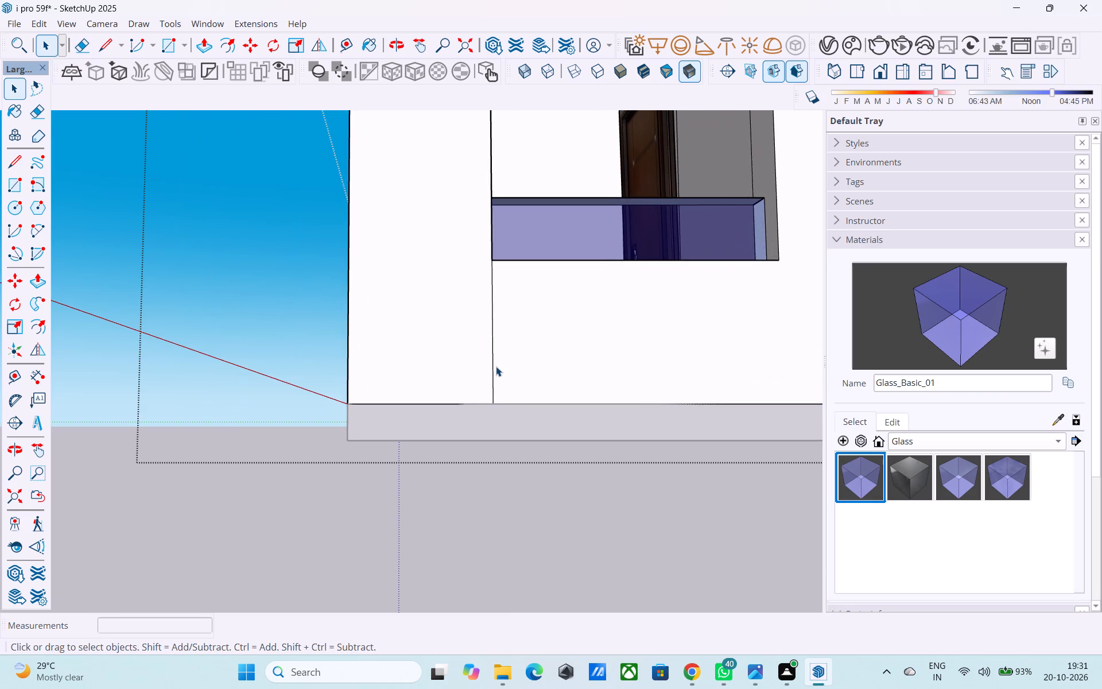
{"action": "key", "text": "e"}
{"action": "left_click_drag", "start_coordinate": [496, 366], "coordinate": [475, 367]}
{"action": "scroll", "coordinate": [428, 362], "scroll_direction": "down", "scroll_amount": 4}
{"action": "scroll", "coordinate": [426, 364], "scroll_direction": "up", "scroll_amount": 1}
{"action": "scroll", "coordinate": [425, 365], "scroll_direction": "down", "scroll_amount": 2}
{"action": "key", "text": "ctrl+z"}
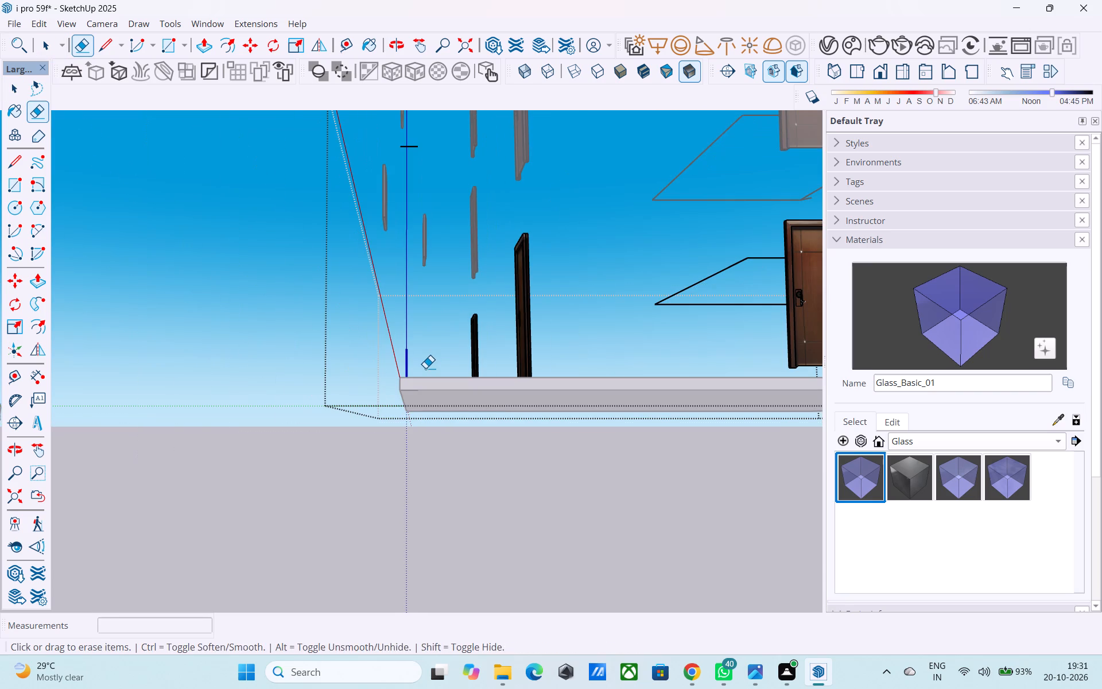
Delete the vertical seam line below the corner balcony's side opening inside the ground floor's wall group.
{"action": "key", "text": "space"}
{"action": "triple_click", "coordinate": [425, 367]}
{"action": "left_click", "coordinate": [425, 367]}
{"action": "left_click", "coordinate": [434, 355]}
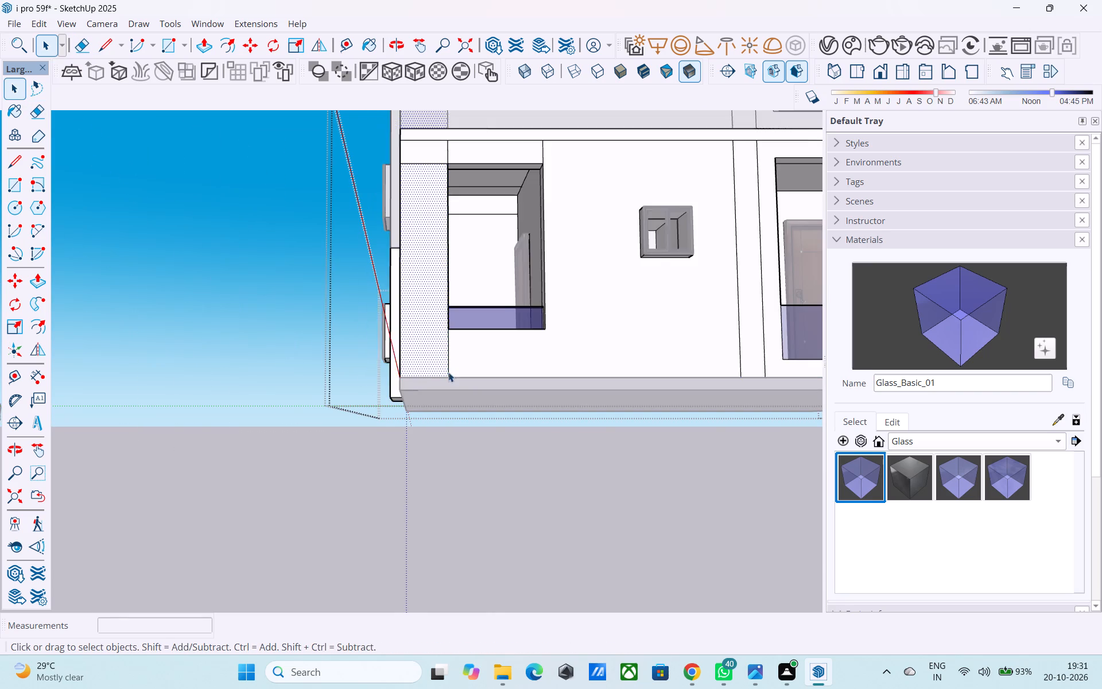
{"action": "scroll", "coordinate": [450, 373], "scroll_direction": "up", "scroll_amount": 4}
{"action": "left_click", "coordinate": [447, 361]}
{"action": "key", "text": "Delete"}
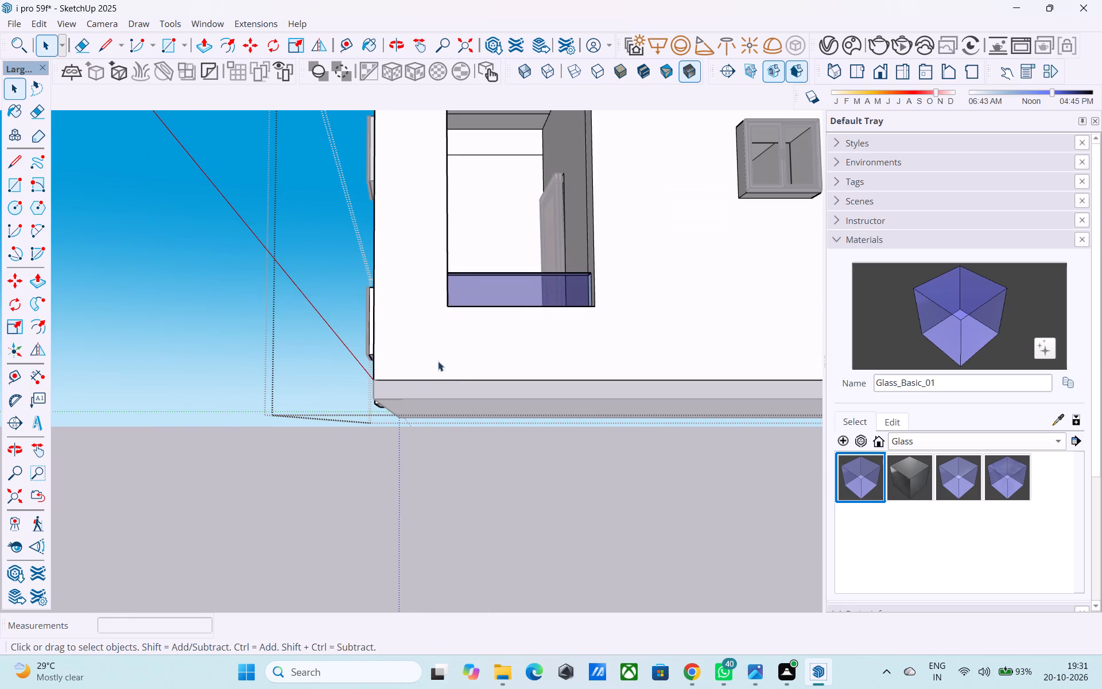
Erase the leftover vertical and horizontal seam lines around the top of the corner balcony's side opening.
{"action": "scroll", "coordinate": [433, 368], "scroll_direction": "down", "scroll_amount": 16}
{"action": "scroll", "coordinate": [344, 353], "scroll_direction": "up", "scroll_amount": 13}
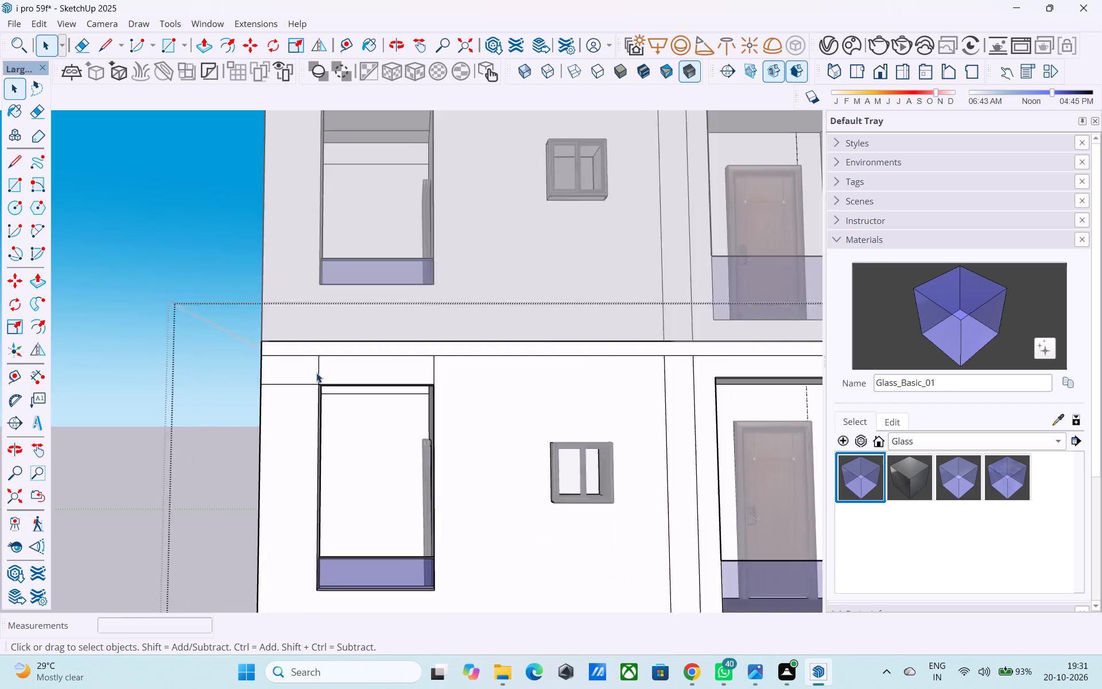
{"action": "scroll", "coordinate": [316, 373], "scroll_direction": "up", "scroll_amount": 7}
{"action": "key", "text": "e"}
{"action": "left_click_drag", "start_coordinate": [319, 373], "coordinate": [324, 372]}
{"action": "left_click_drag", "start_coordinate": [296, 385], "coordinate": [298, 404]}
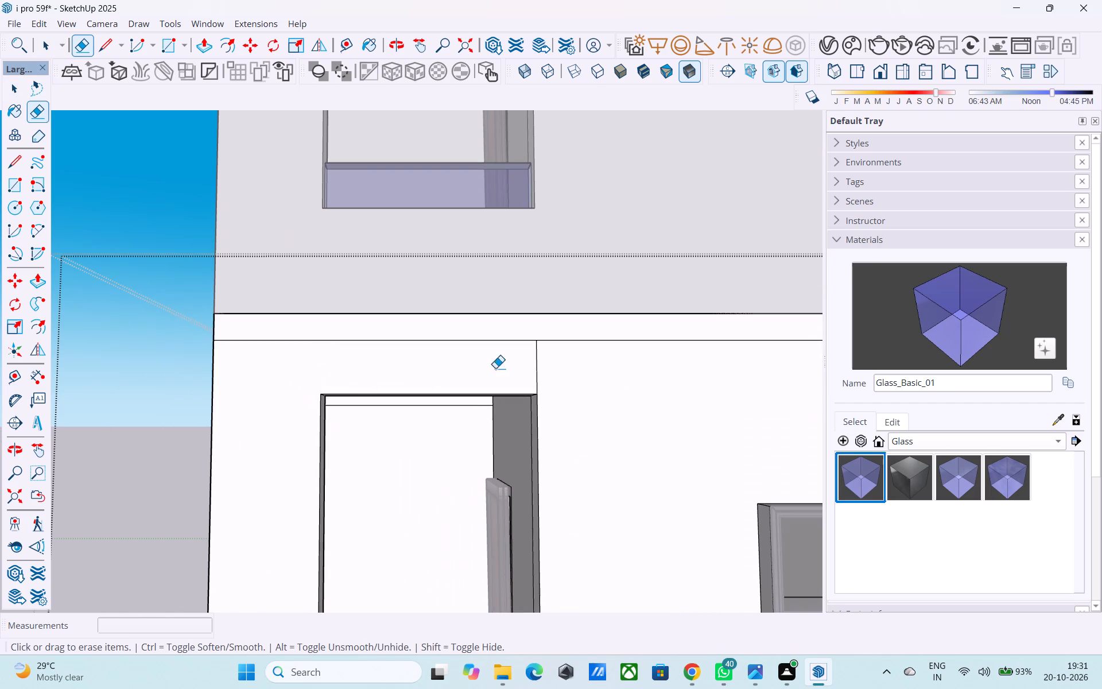
{"action": "left_click_drag", "start_coordinate": [557, 376], "coordinate": [587, 381]}
{"action": "left_click_drag", "start_coordinate": [581, 380], "coordinate": [525, 376]}
Erase the vertical seam line in the wall below the front balcony opening, beside the dark marble strips.
{"action": "scroll", "coordinate": [452, 364], "scroll_direction": "down", "scroll_amount": 11}
{"action": "middle_click_drag", "start_coordinate": [429, 405], "coordinate": [425, 387]}
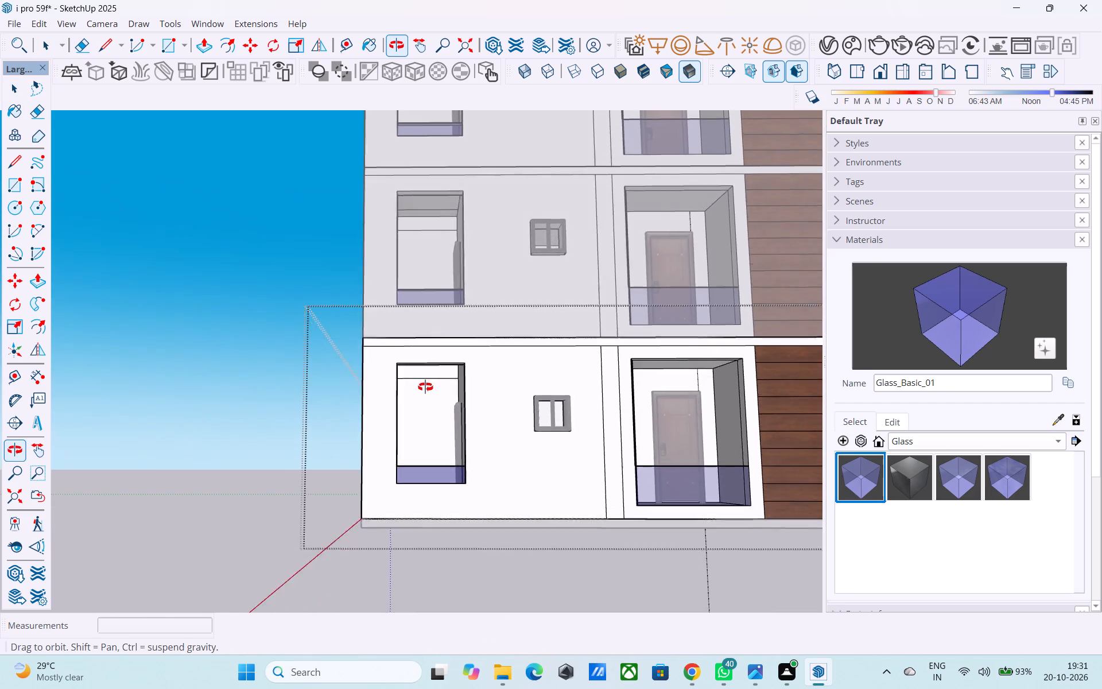
{"action": "middle_click_drag", "start_coordinate": [425, 387], "coordinate": [422, 432]}
{"action": "scroll", "coordinate": [406, 417], "scroll_direction": "down", "scroll_amount": 5}
{"action": "middle_click_drag", "start_coordinate": [406, 417], "coordinate": [404, 441]}
{"action": "scroll", "coordinate": [405, 439], "scroll_direction": "down", "scroll_amount": 4}
{"action": "middle_click_drag", "start_coordinate": [405, 439], "coordinate": [744, 439]}
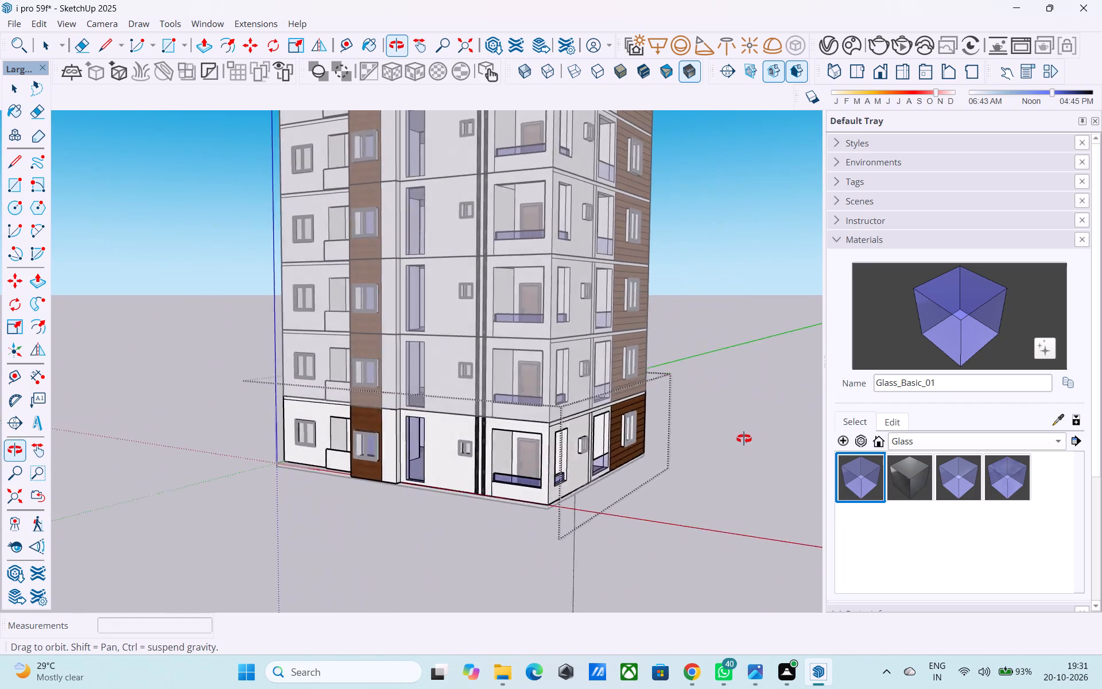
{"action": "middle_click_drag", "start_coordinate": [744, 439], "coordinate": [848, 439]}
{"action": "scroll", "coordinate": [498, 508], "scroll_direction": "up", "scroll_amount": 17}
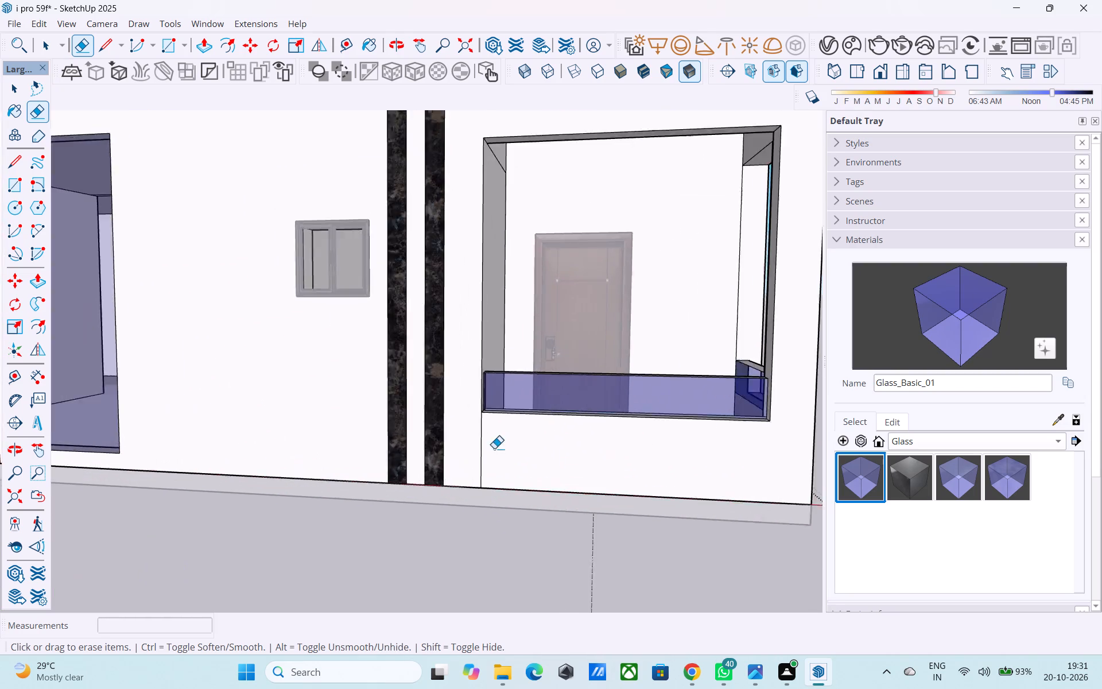
{"action": "scroll", "coordinate": [494, 448], "scroll_direction": "up", "scroll_amount": 5}
{"action": "left_click_drag", "start_coordinate": [476, 448], "coordinate": [484, 448]}
{"action": "scroll", "coordinate": [484, 448], "scroll_direction": "down", "scroll_amount": 4}
{"action": "scroll", "coordinate": [484, 448], "scroll_direction": "up", "scroll_amount": 1}
{"action": "scroll", "coordinate": [484, 448], "scroll_direction": "down", "scroll_amount": 12}
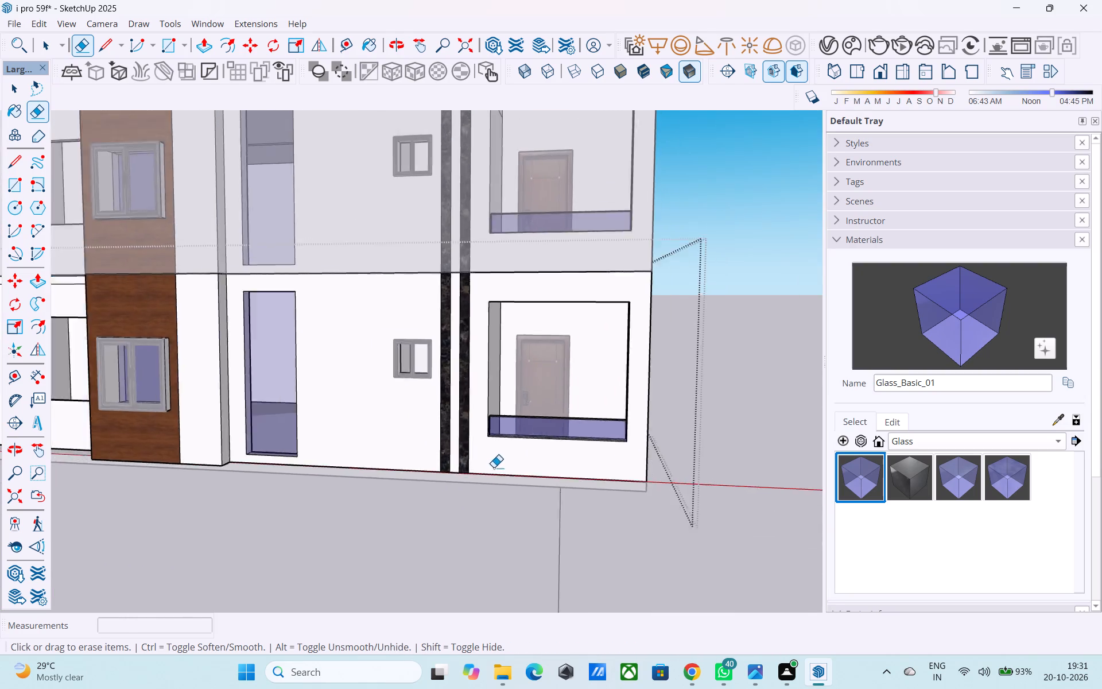
Examine the cleaned facades around the building from the ground floor up to the roof.
{"action": "scroll", "coordinate": [494, 467], "scroll_direction": "down", "scroll_amount": 7}
{"action": "scroll", "coordinate": [230, 439], "scroll_direction": "up", "scroll_amount": 8}
{"action": "middle_click_drag", "start_coordinate": [369, 473], "coordinate": [568, 477]}
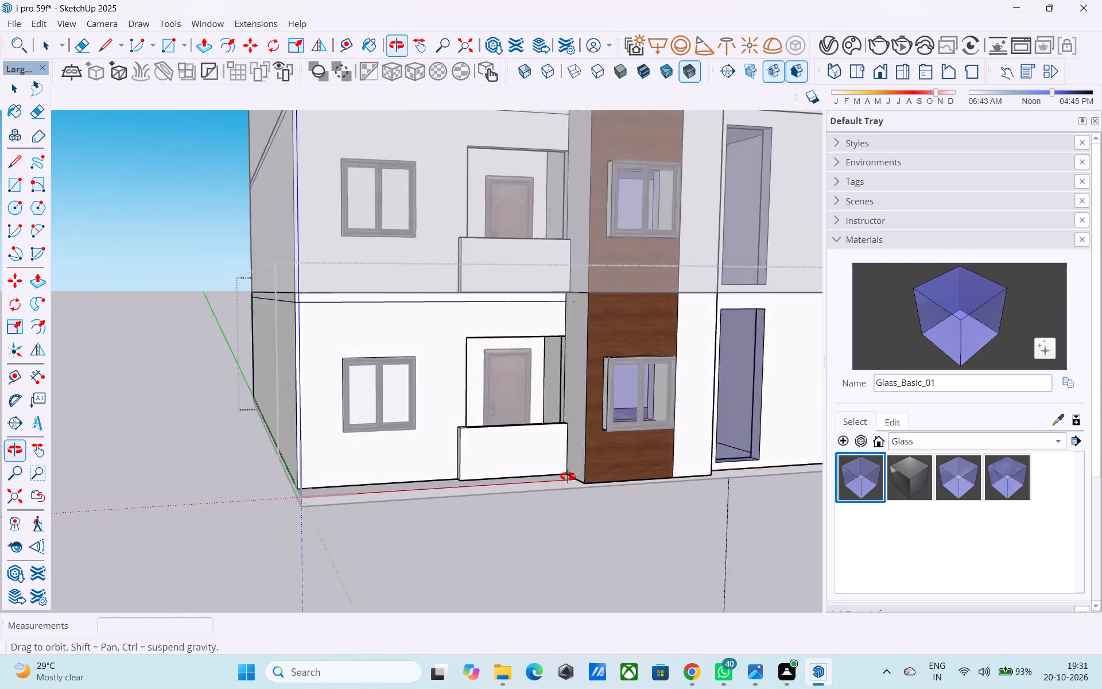
{"action": "middle_click_drag", "start_coordinate": [568, 477], "coordinate": [219, 457]}
{"action": "scroll", "coordinate": [222, 450], "scroll_direction": "down", "scroll_amount": 5}
{"action": "middle_click_drag", "start_coordinate": [560, 460], "coordinate": [295, 497]}
{"action": "scroll", "coordinate": [294, 488], "scroll_direction": "down", "scroll_amount": 2}
{"action": "scroll", "coordinate": [294, 488], "scroll_direction": "up", "scroll_amount": 1}
{"action": "scroll", "coordinate": [294, 488], "scroll_direction": "down", "scroll_amount": 10}
{"action": "middle_click_drag", "start_coordinate": [298, 488], "coordinate": [529, 492]}
{"action": "key", "text": "space"}
{"action": "left_click_drag", "start_coordinate": [611, 438], "coordinate": [624, 431]}
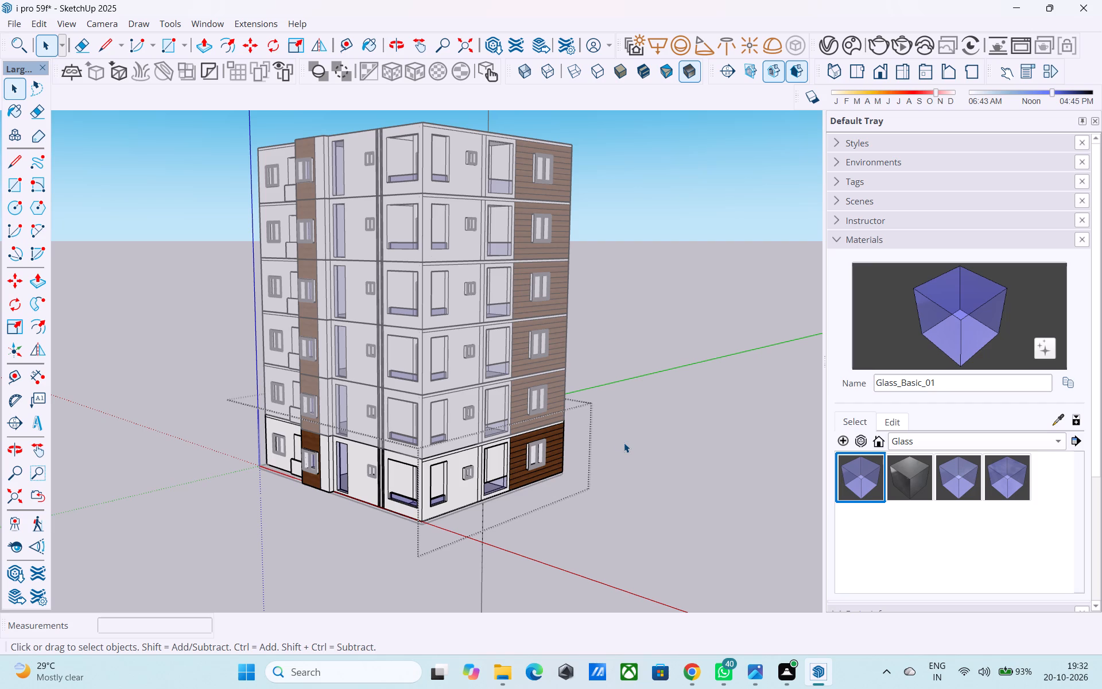
{"action": "middle_click_drag", "start_coordinate": [387, 394], "coordinate": [387, 392]}
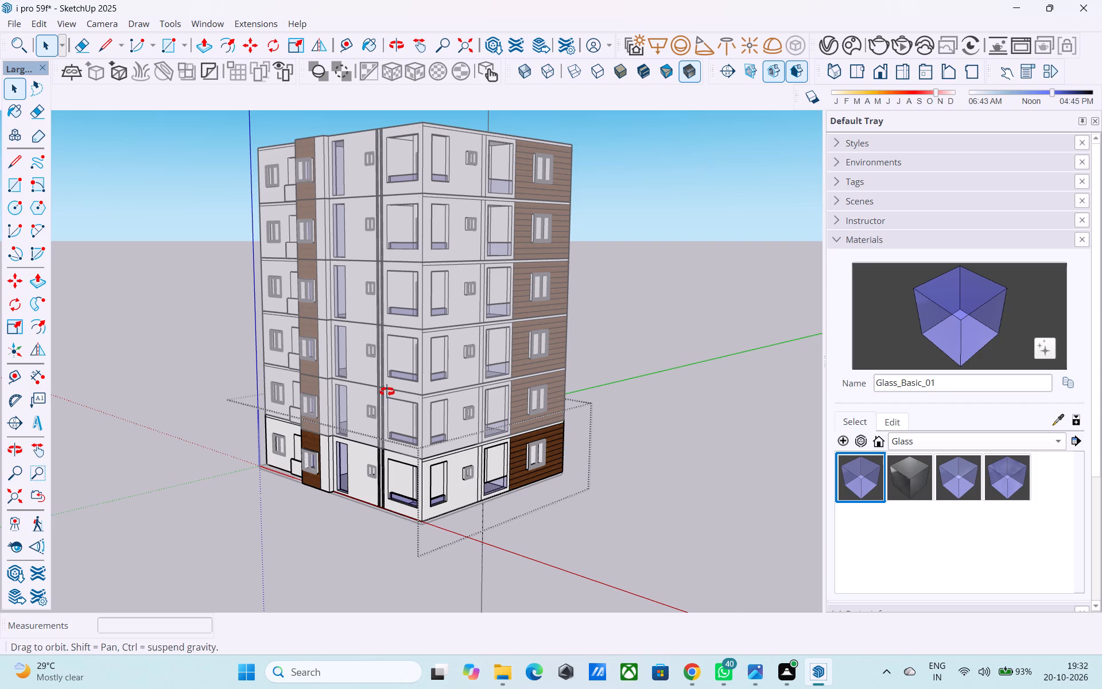
{"action": "middle_click_drag", "start_coordinate": [387, 392], "coordinate": [432, 377]}
{"action": "scroll", "coordinate": [427, 378], "scroll_direction": "up", "scroll_amount": 5}
{"action": "middle_click_drag", "start_coordinate": [382, 383], "coordinate": [526, 448]}
{"action": "scroll", "coordinate": [443, 424], "scroll_direction": "down", "scroll_amount": 7}
{"action": "middle_click_drag", "start_coordinate": [359, 367], "coordinate": [258, 362]}
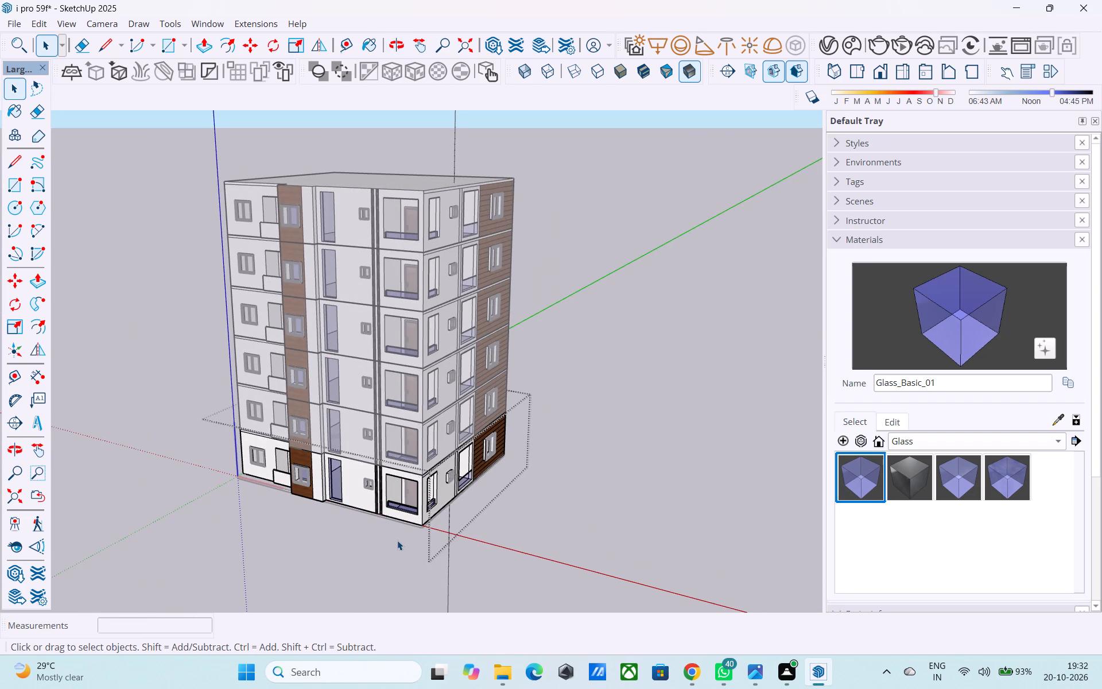
Examine how the floor above the ground floor is grouped by opening its component and selecting its nested wall geometry.
{"action": "scroll", "coordinate": [356, 385], "scroll_direction": "up", "scroll_amount": 4}
{"action": "left_click", "coordinate": [382, 459]}
{"action": "scroll", "coordinate": [382, 459], "scroll_direction": "up", "scroll_amount": 4}
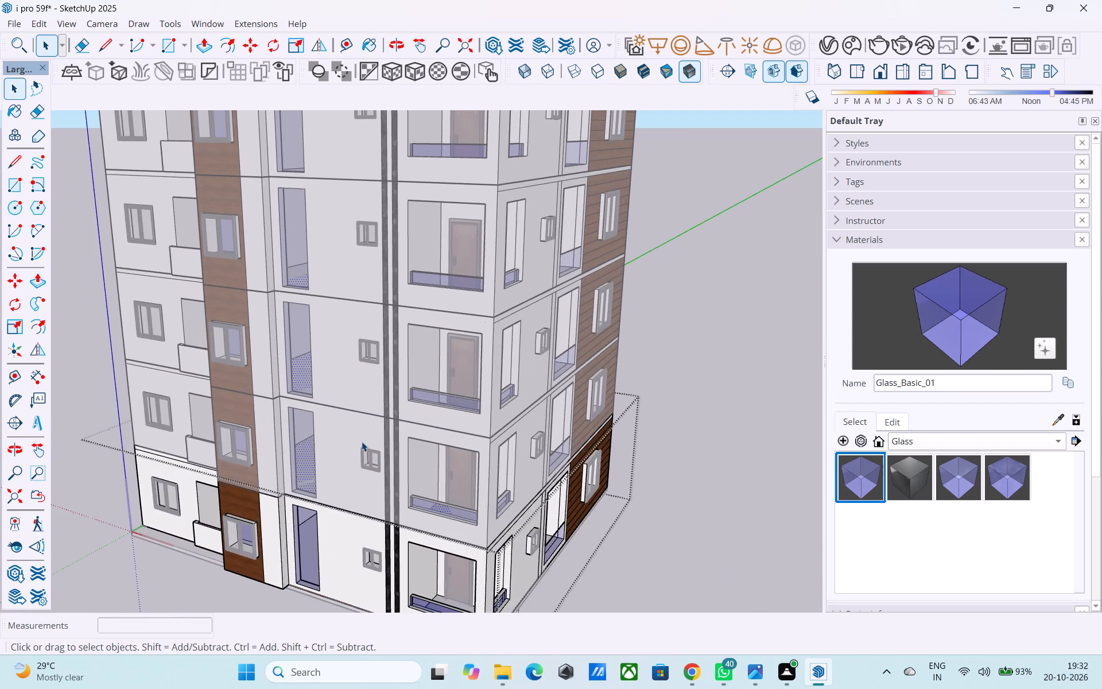
{"action": "double_click", "coordinate": [362, 442]}
{"action": "middle_click_drag", "start_coordinate": [357, 435], "coordinate": [336, 405]}
{"action": "scroll", "coordinate": [336, 405], "scroll_direction": "up", "scroll_amount": 4}
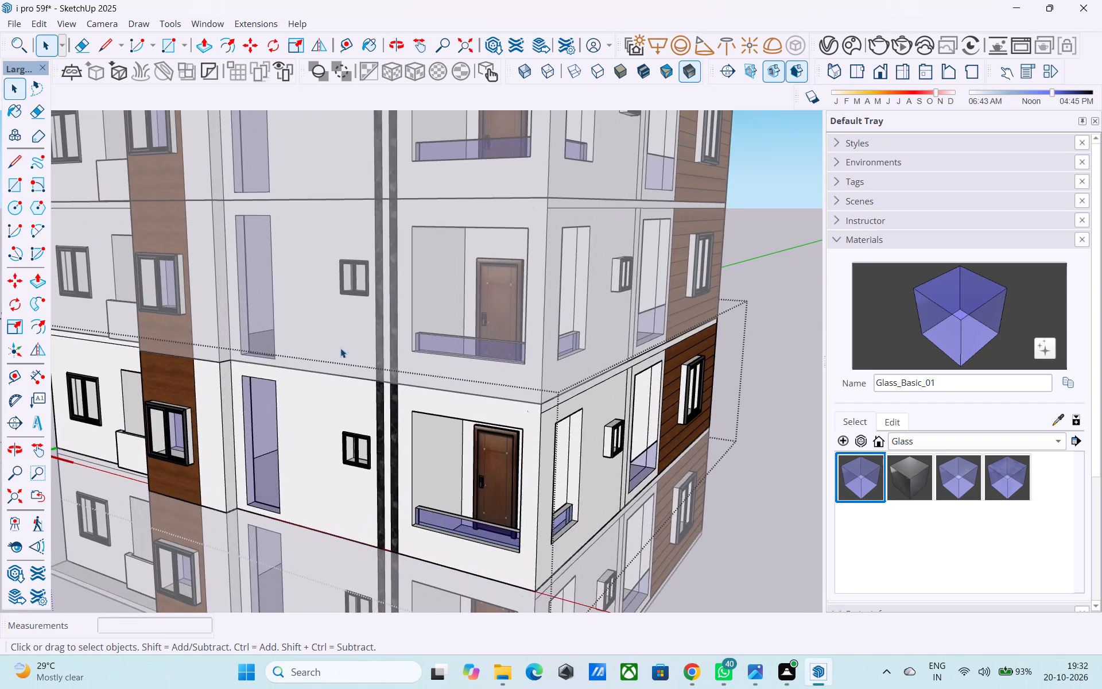
{"action": "left_click", "coordinate": [335, 332]}
{"action": "double_click", "coordinate": [337, 429]}
{"action": "double_click", "coordinate": [332, 422]}
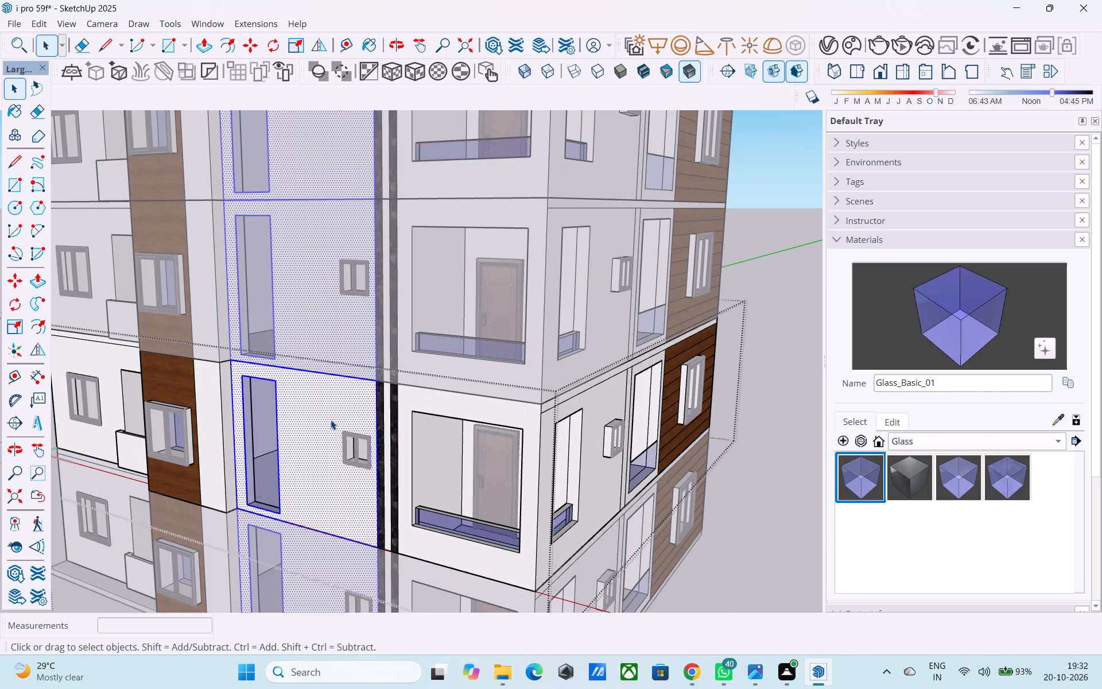
{"action": "middle_click_drag", "start_coordinate": [306, 376], "coordinate": [302, 348]}
{"action": "scroll", "coordinate": [309, 367], "scroll_direction": "up", "scroll_amount": 4}
{"action": "left_click", "coordinate": [309, 367]}
{"action": "scroll", "coordinate": [316, 385], "scroll_direction": "down", "scroll_amount": 12}
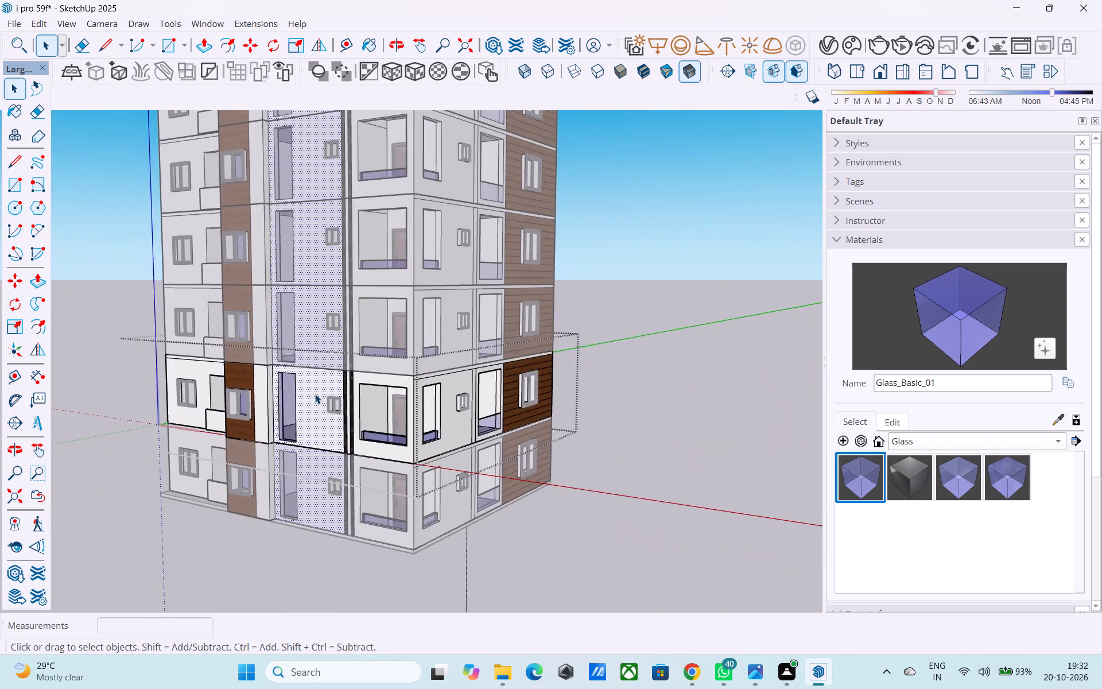
{"action": "scroll", "coordinate": [316, 395], "scroll_direction": "up", "scroll_amount": 4}
{"action": "left_click", "coordinate": [316, 394]}
{"action": "double_click", "coordinate": [327, 327]}
{"action": "left_click", "coordinate": [325, 323]}
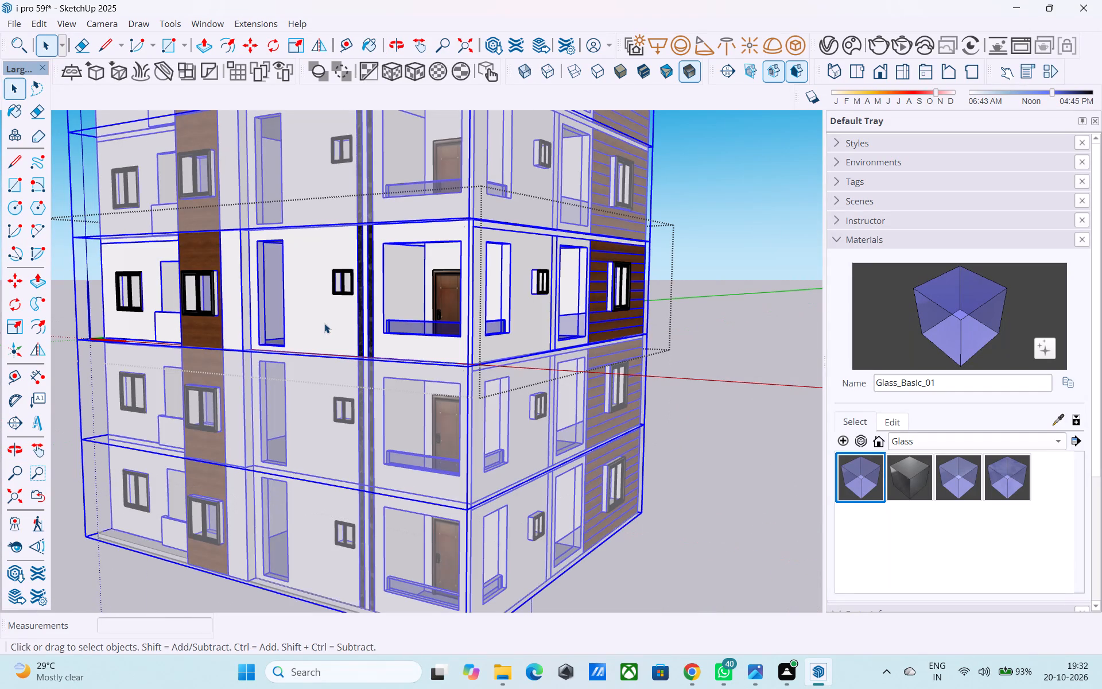
{"action": "triple_click", "coordinate": [323, 318]}
{"action": "double_click", "coordinate": [337, 420]}
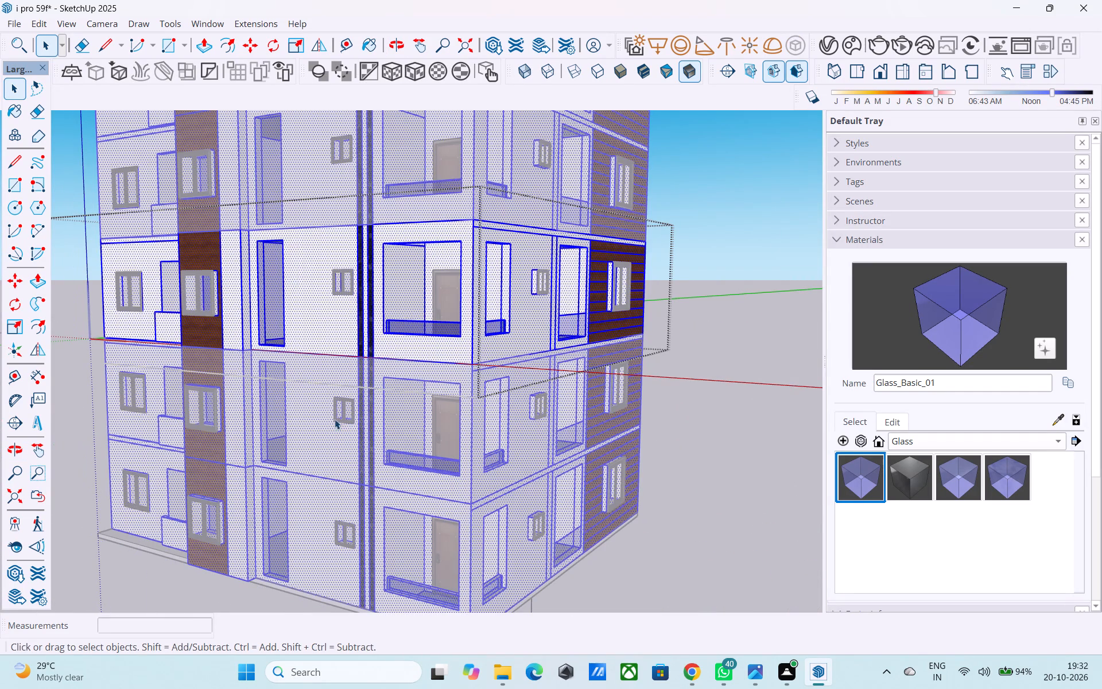
Explode the wall group nested inside the repeated floor component.
{"action": "left_click", "coordinate": [319, 401]}
{"action": "scroll", "coordinate": [318, 397], "scroll_direction": "down", "scroll_amount": 5}
{"action": "scroll", "coordinate": [318, 397], "scroll_direction": "up", "scroll_amount": 1}
{"action": "scroll", "coordinate": [318, 397], "scroll_direction": "down", "scroll_amount": 7}
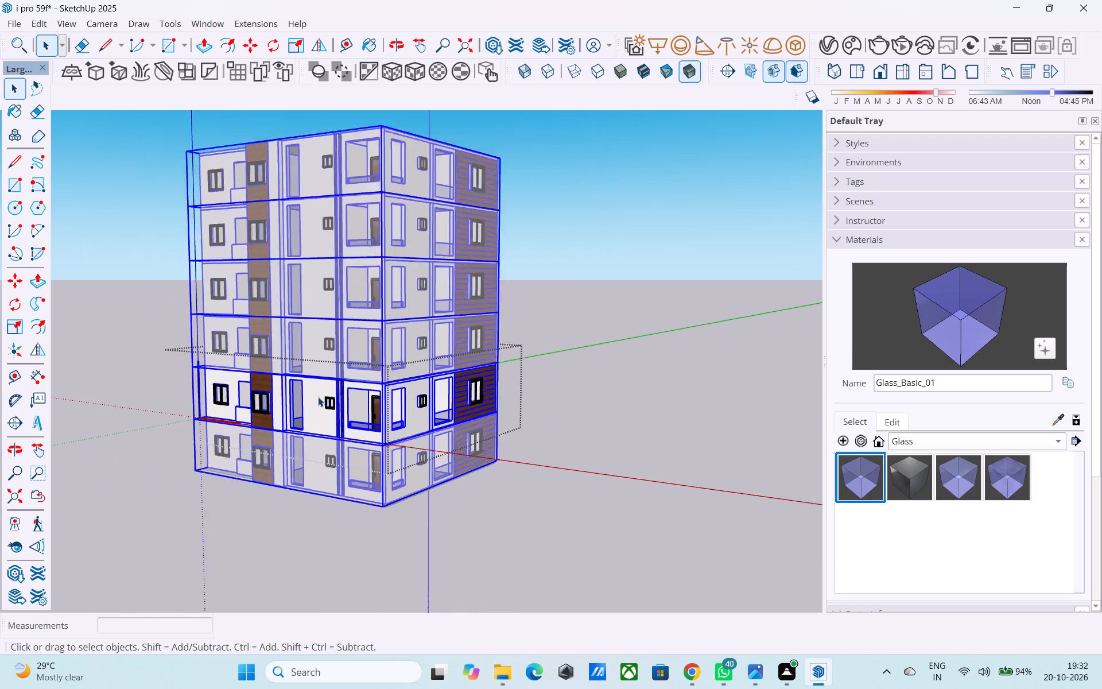
{"action": "right_click", "coordinate": [318, 397]}
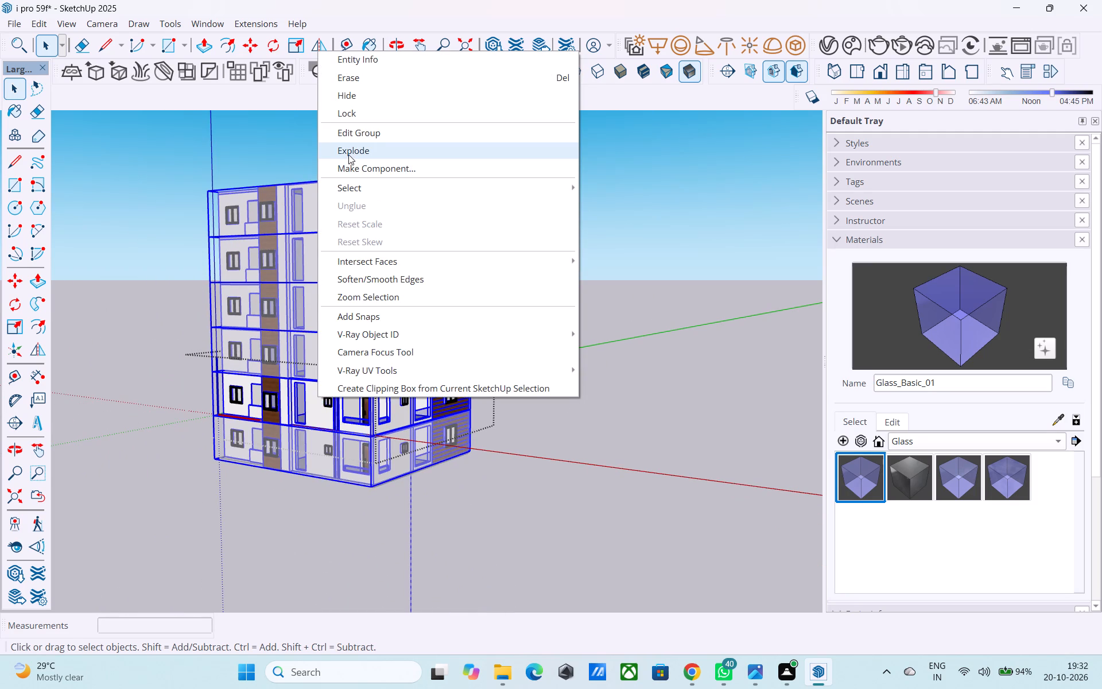
{"action": "left_click", "coordinate": [348, 154]}
{"action": "left_click", "coordinate": [602, 394]}
Check the grouping of the floor component above the ground floor by opening it and selecting its front wall face.
{"action": "scroll", "coordinate": [356, 396], "scroll_direction": "up", "scroll_amount": 4}
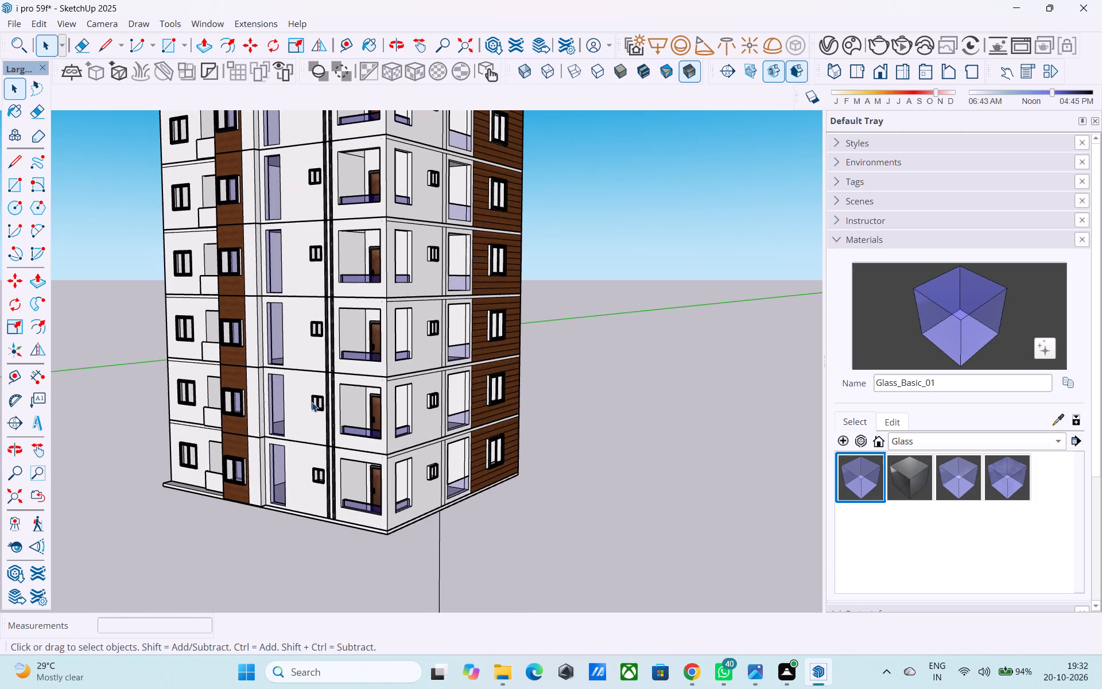
{"action": "left_click", "coordinate": [312, 402]}
{"action": "scroll", "coordinate": [312, 402], "scroll_direction": "up", "scroll_amount": 4}
{"action": "double_click", "coordinate": [305, 396]}
{"action": "left_click", "coordinate": [300, 390]}
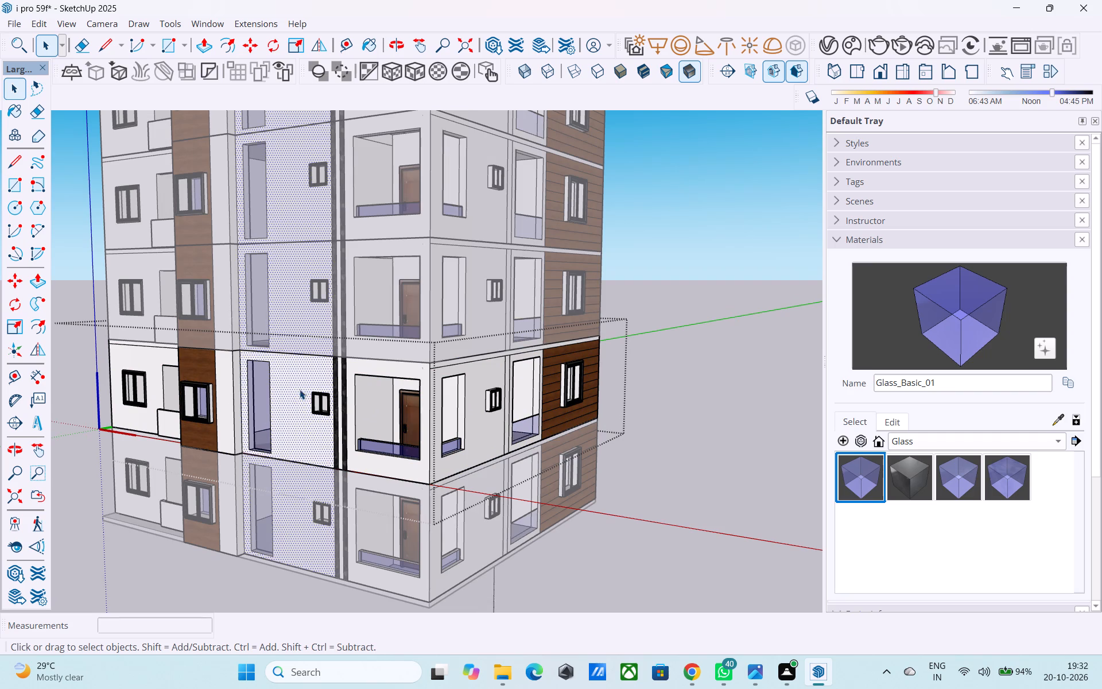
{"action": "scroll", "coordinate": [300, 388], "scroll_direction": "up", "scroll_amount": 2}
{"action": "scroll", "coordinate": [300, 388], "scroll_direction": "down", "scroll_amount": 10}
{"action": "left_click", "coordinate": [401, 419]}
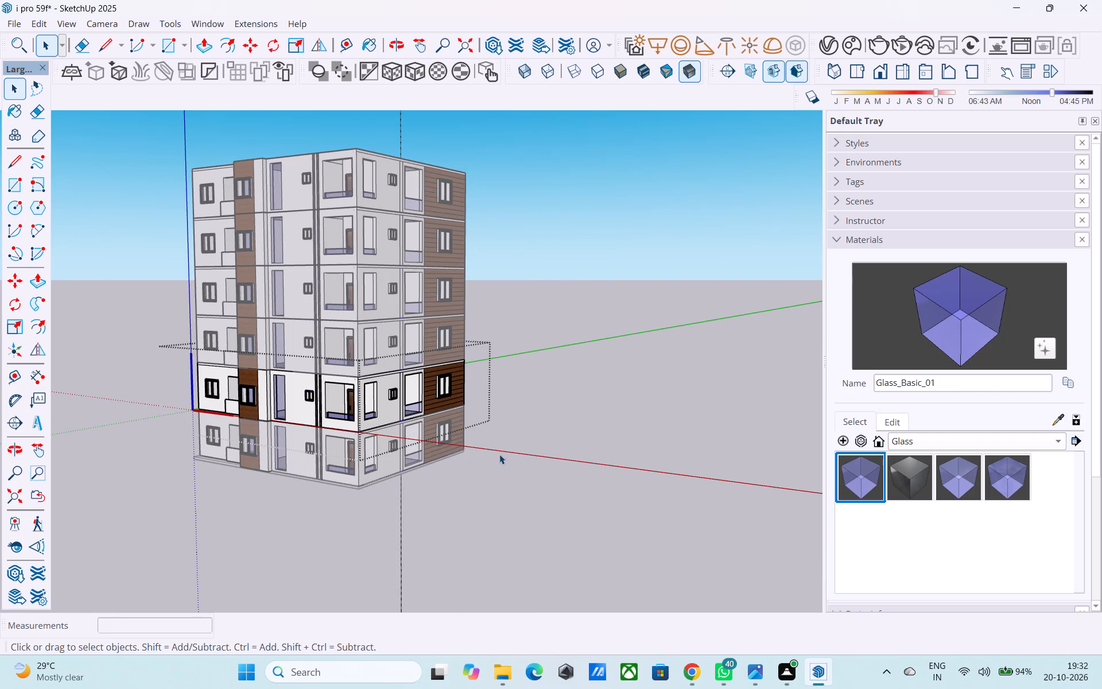
{"action": "left_click", "coordinate": [503, 456]}
{"action": "left_click", "coordinate": [573, 459]}
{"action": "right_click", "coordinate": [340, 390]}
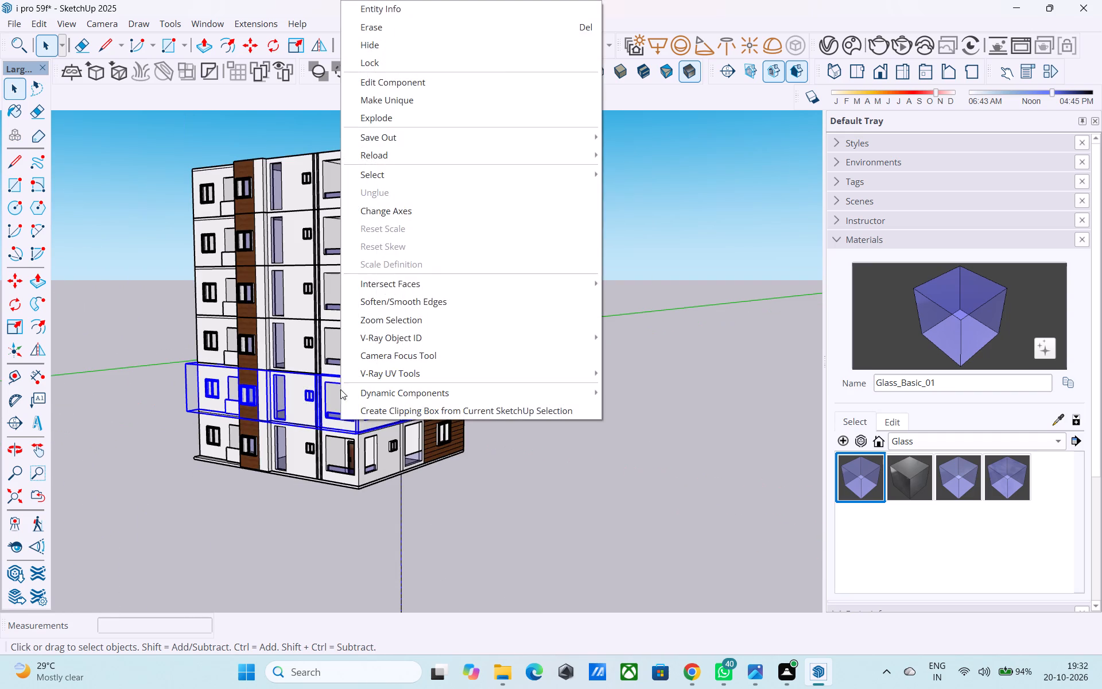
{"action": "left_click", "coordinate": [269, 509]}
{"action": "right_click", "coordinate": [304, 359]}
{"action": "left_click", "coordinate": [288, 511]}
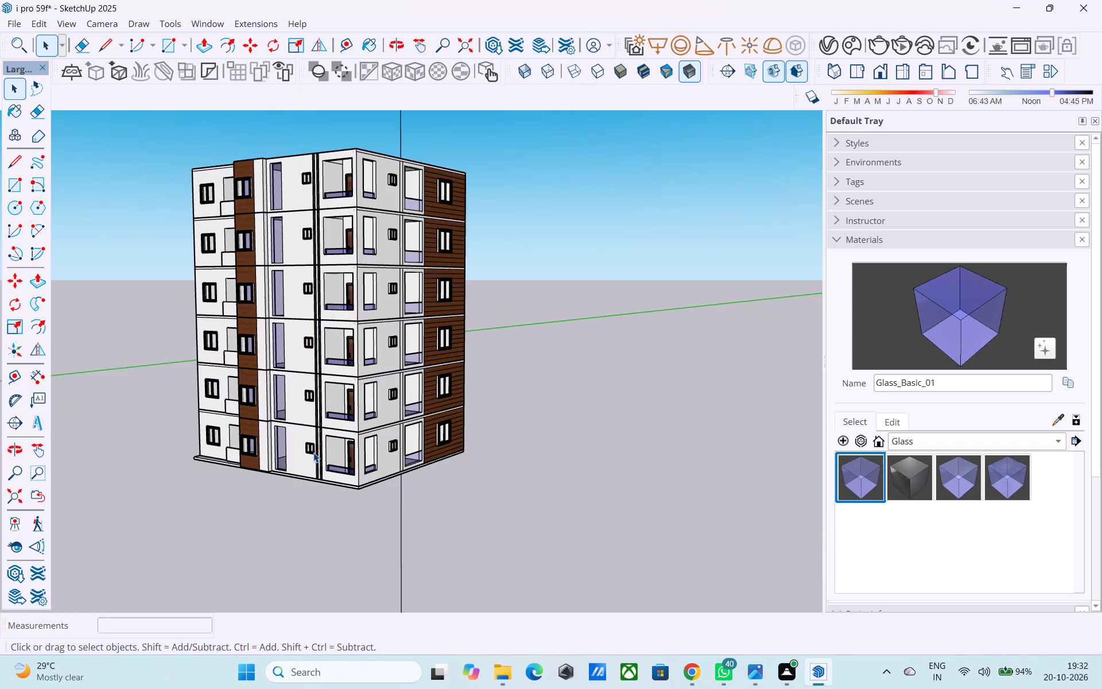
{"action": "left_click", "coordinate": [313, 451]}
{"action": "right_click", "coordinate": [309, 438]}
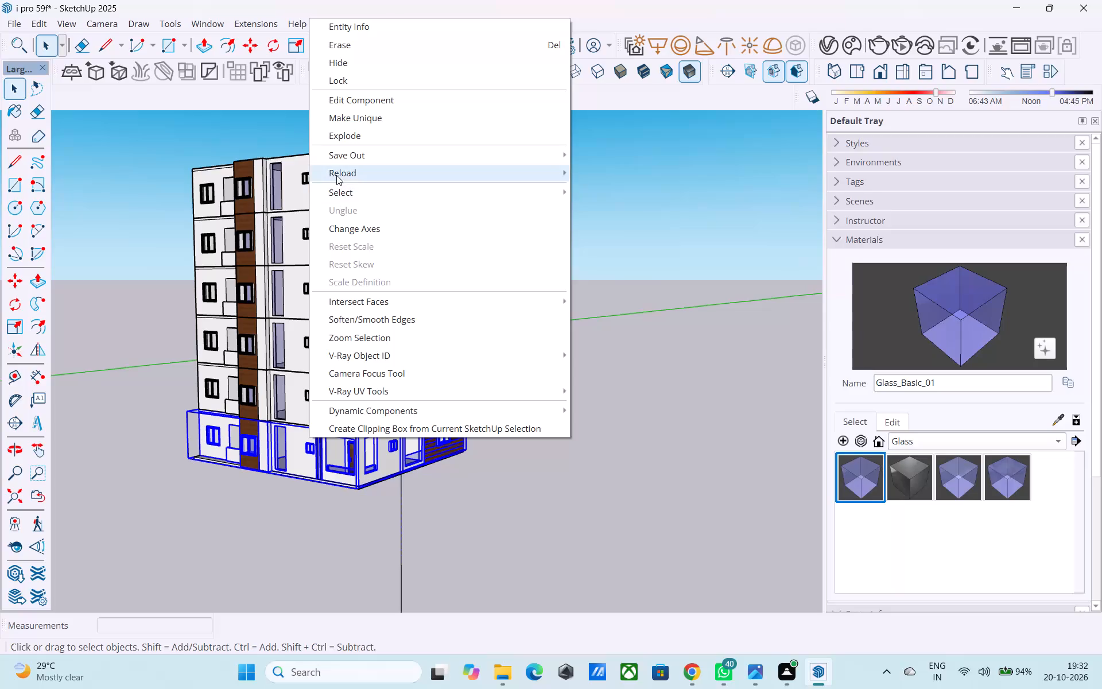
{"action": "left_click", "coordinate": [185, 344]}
Explode the component of the floor directly above the ground floor.
{"action": "left_click", "coordinate": [305, 388]}
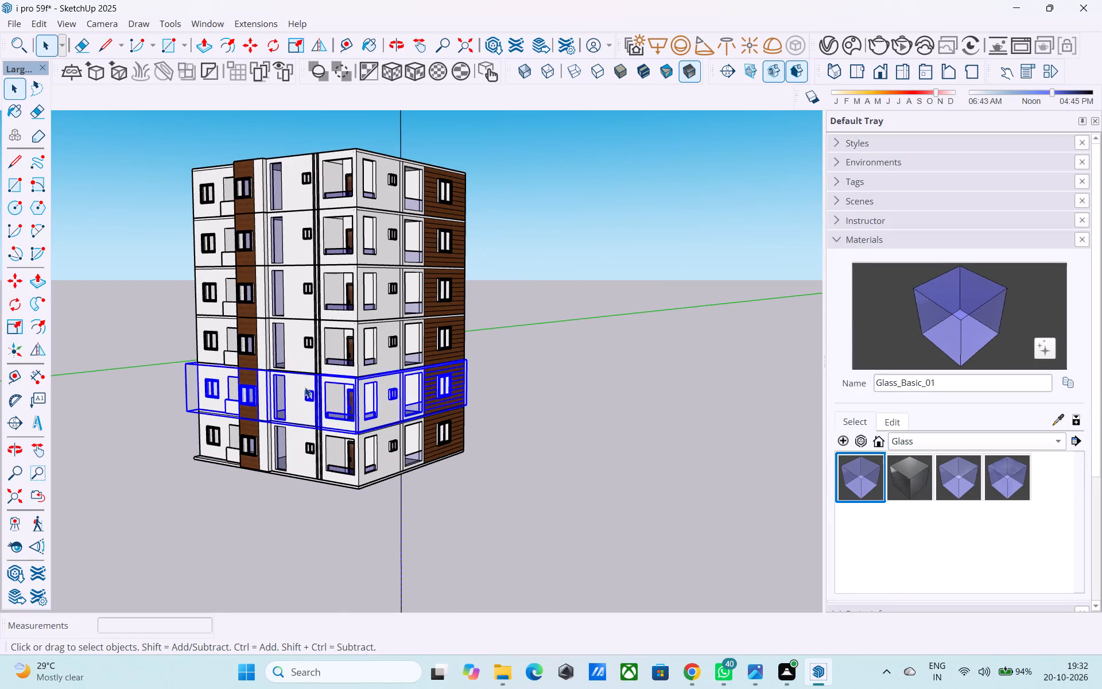
{"action": "right_click", "coordinate": [305, 387]}
{"action": "left_click", "coordinate": [343, 114]}
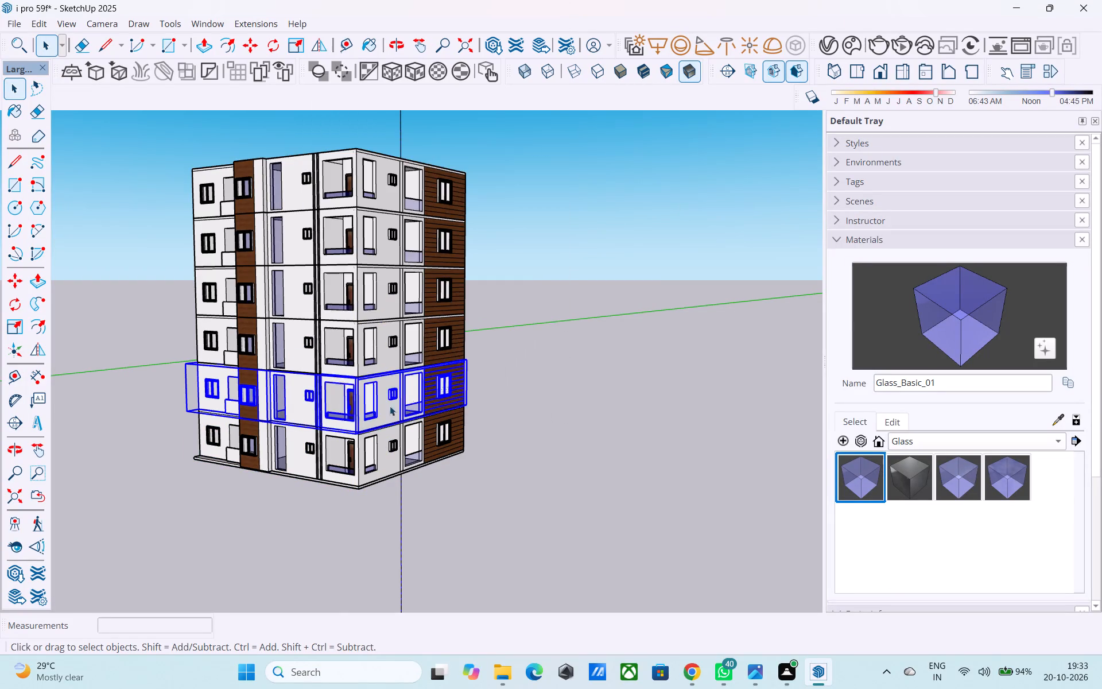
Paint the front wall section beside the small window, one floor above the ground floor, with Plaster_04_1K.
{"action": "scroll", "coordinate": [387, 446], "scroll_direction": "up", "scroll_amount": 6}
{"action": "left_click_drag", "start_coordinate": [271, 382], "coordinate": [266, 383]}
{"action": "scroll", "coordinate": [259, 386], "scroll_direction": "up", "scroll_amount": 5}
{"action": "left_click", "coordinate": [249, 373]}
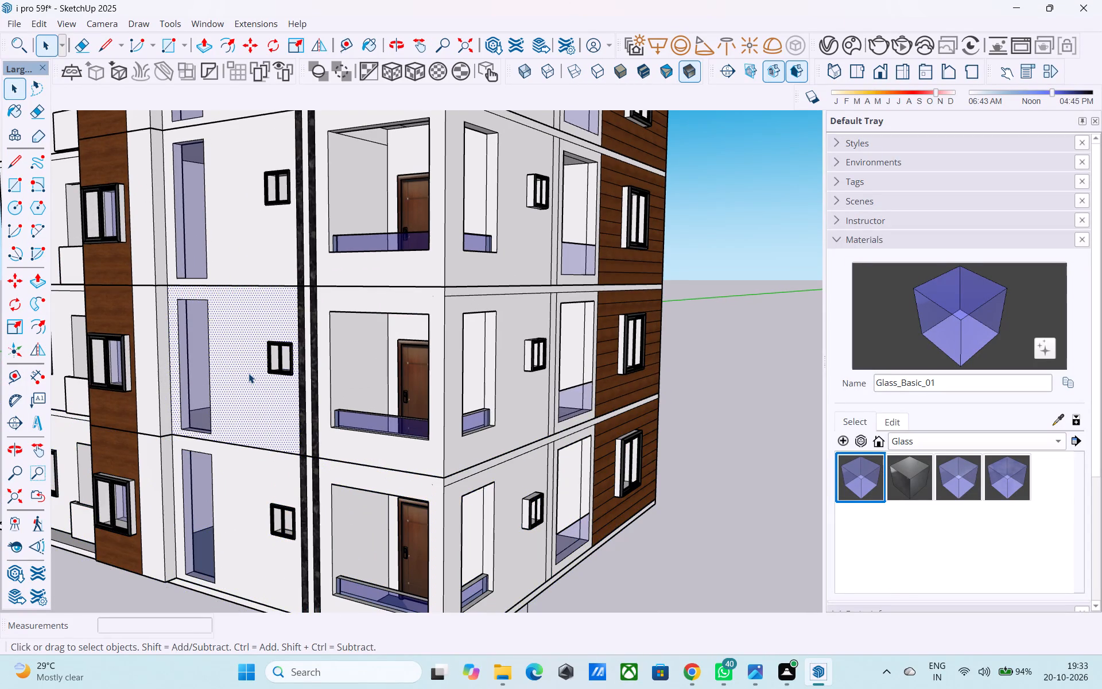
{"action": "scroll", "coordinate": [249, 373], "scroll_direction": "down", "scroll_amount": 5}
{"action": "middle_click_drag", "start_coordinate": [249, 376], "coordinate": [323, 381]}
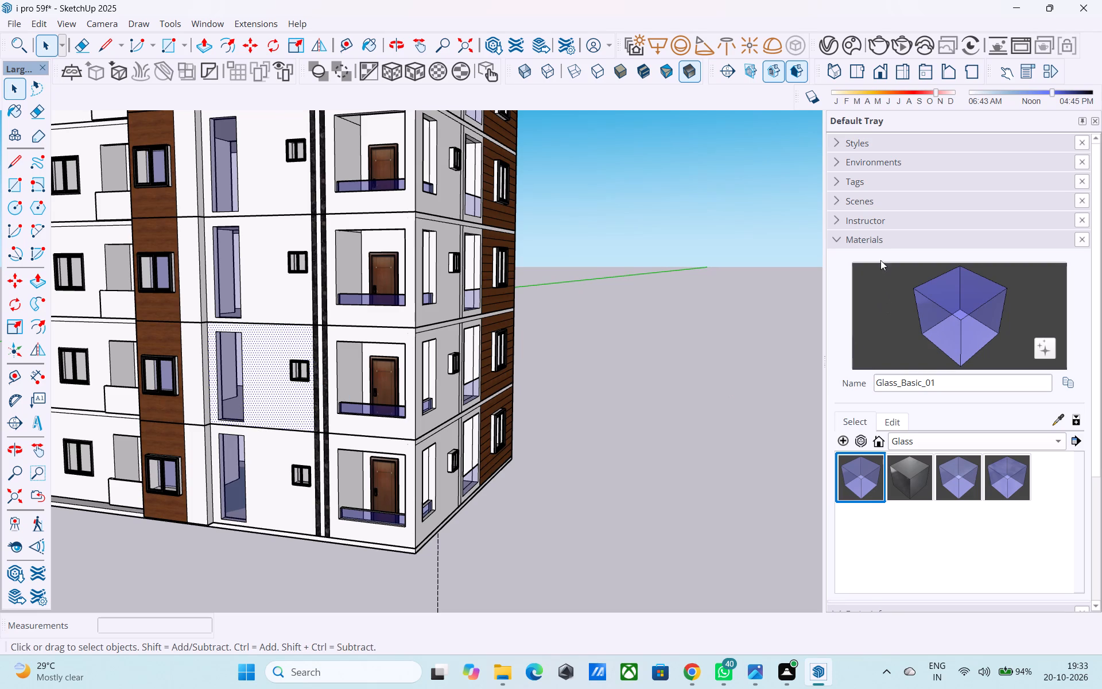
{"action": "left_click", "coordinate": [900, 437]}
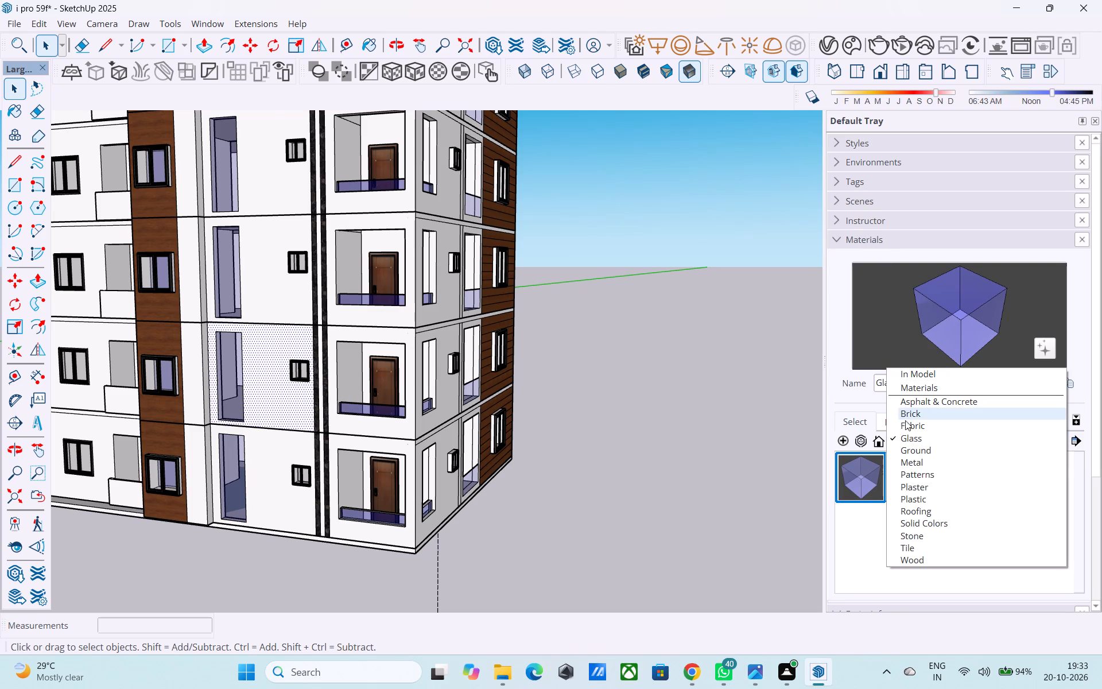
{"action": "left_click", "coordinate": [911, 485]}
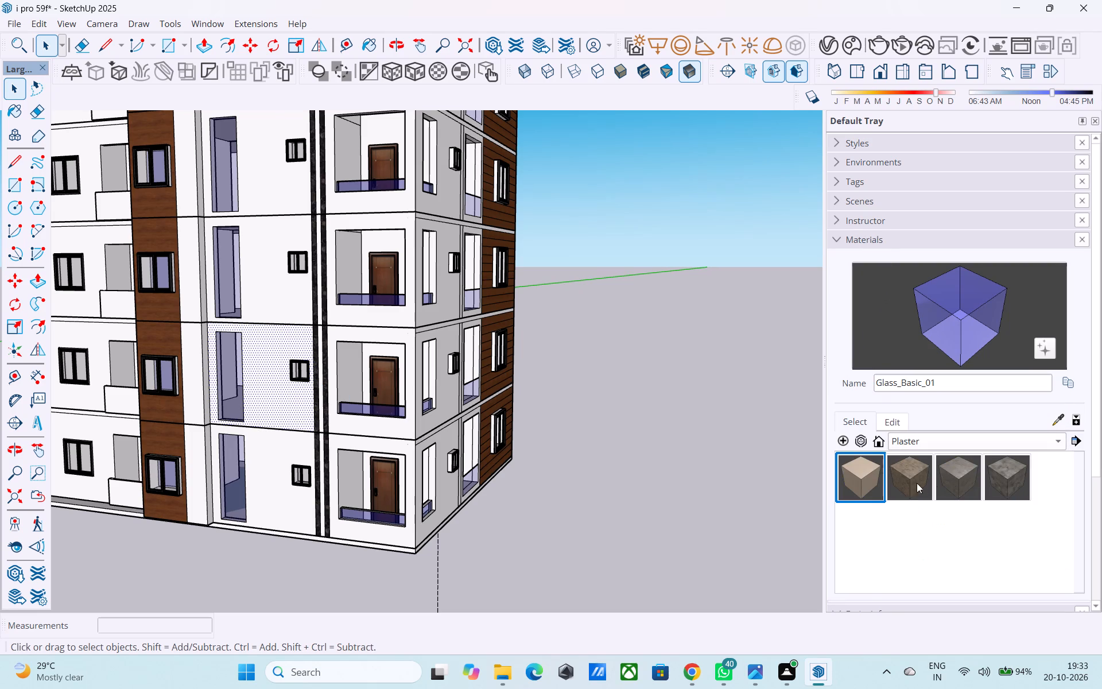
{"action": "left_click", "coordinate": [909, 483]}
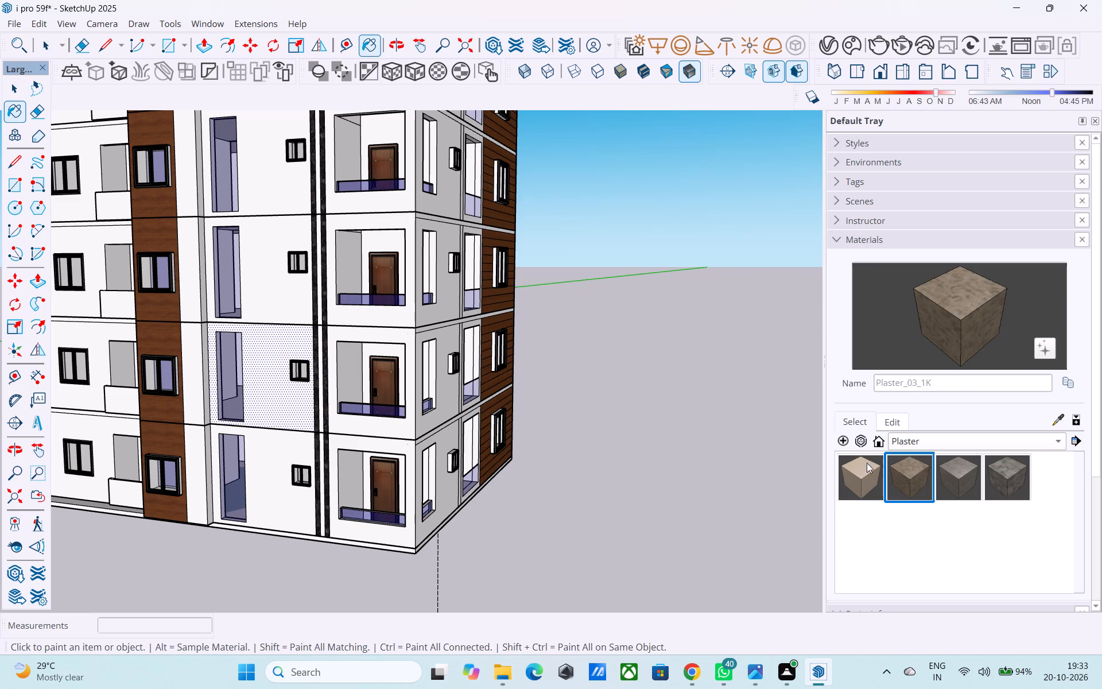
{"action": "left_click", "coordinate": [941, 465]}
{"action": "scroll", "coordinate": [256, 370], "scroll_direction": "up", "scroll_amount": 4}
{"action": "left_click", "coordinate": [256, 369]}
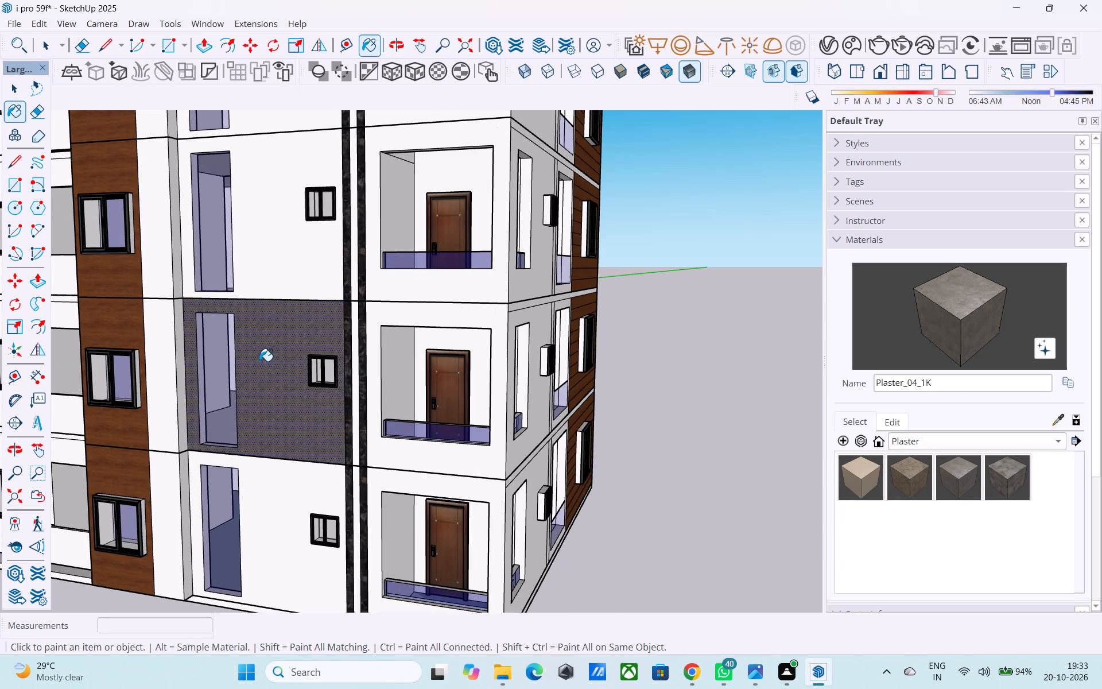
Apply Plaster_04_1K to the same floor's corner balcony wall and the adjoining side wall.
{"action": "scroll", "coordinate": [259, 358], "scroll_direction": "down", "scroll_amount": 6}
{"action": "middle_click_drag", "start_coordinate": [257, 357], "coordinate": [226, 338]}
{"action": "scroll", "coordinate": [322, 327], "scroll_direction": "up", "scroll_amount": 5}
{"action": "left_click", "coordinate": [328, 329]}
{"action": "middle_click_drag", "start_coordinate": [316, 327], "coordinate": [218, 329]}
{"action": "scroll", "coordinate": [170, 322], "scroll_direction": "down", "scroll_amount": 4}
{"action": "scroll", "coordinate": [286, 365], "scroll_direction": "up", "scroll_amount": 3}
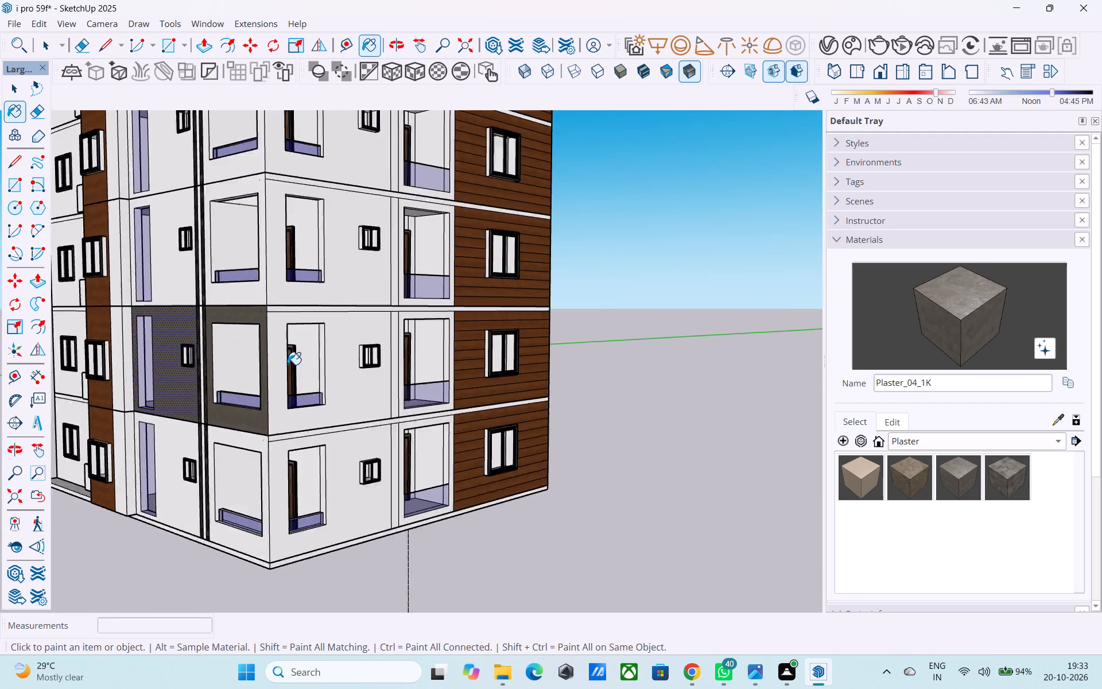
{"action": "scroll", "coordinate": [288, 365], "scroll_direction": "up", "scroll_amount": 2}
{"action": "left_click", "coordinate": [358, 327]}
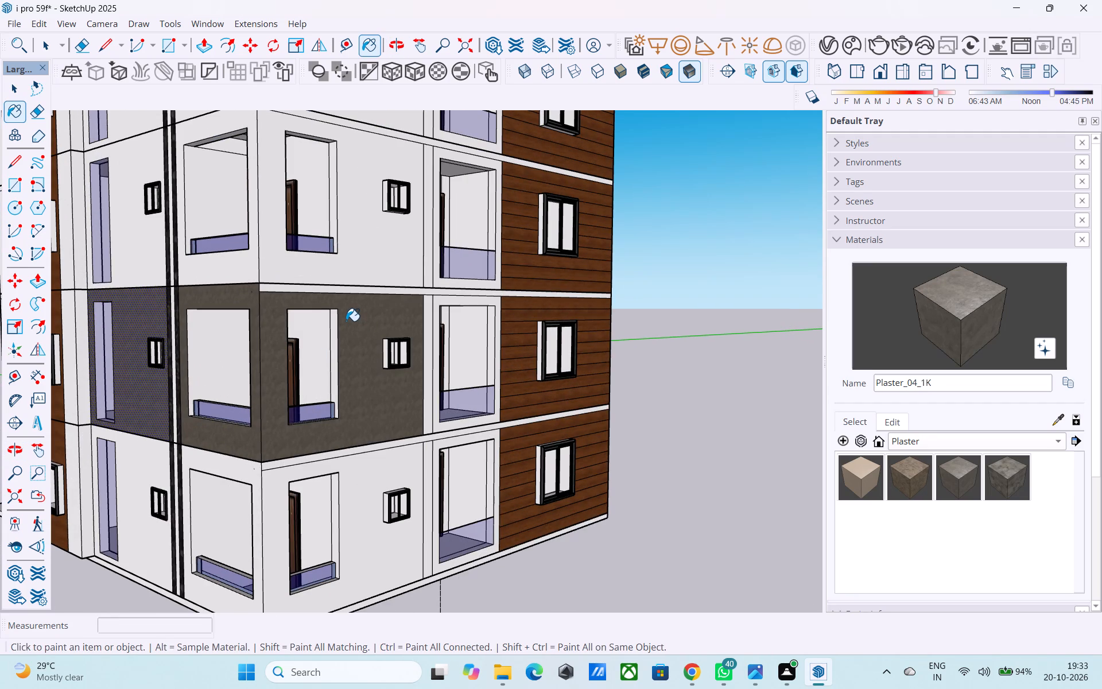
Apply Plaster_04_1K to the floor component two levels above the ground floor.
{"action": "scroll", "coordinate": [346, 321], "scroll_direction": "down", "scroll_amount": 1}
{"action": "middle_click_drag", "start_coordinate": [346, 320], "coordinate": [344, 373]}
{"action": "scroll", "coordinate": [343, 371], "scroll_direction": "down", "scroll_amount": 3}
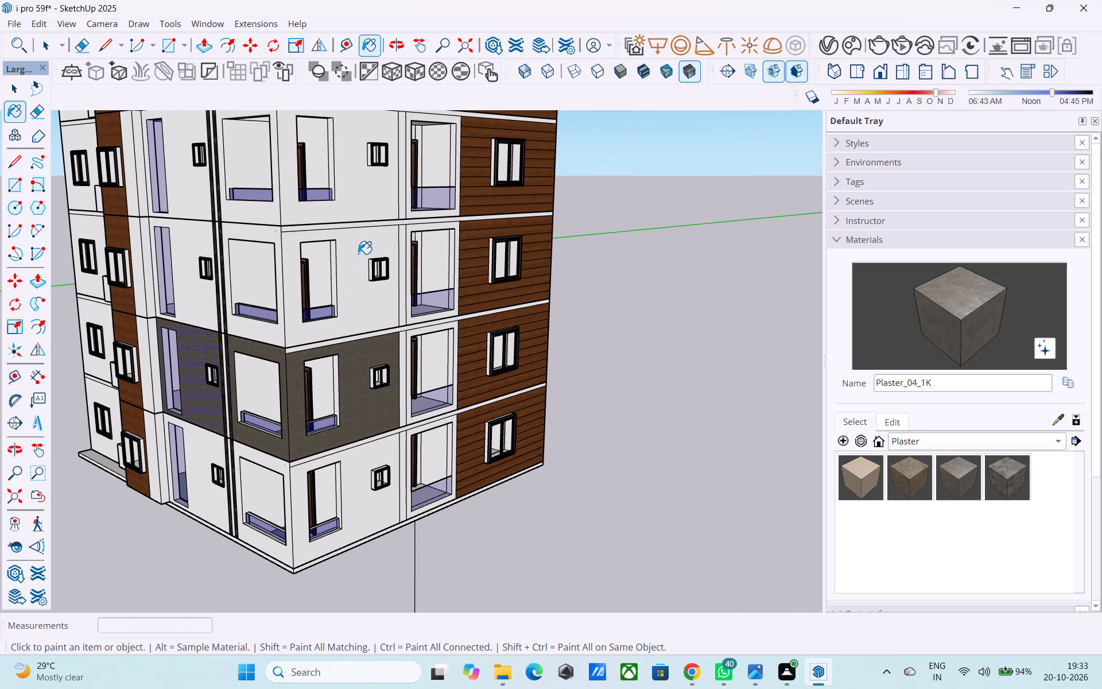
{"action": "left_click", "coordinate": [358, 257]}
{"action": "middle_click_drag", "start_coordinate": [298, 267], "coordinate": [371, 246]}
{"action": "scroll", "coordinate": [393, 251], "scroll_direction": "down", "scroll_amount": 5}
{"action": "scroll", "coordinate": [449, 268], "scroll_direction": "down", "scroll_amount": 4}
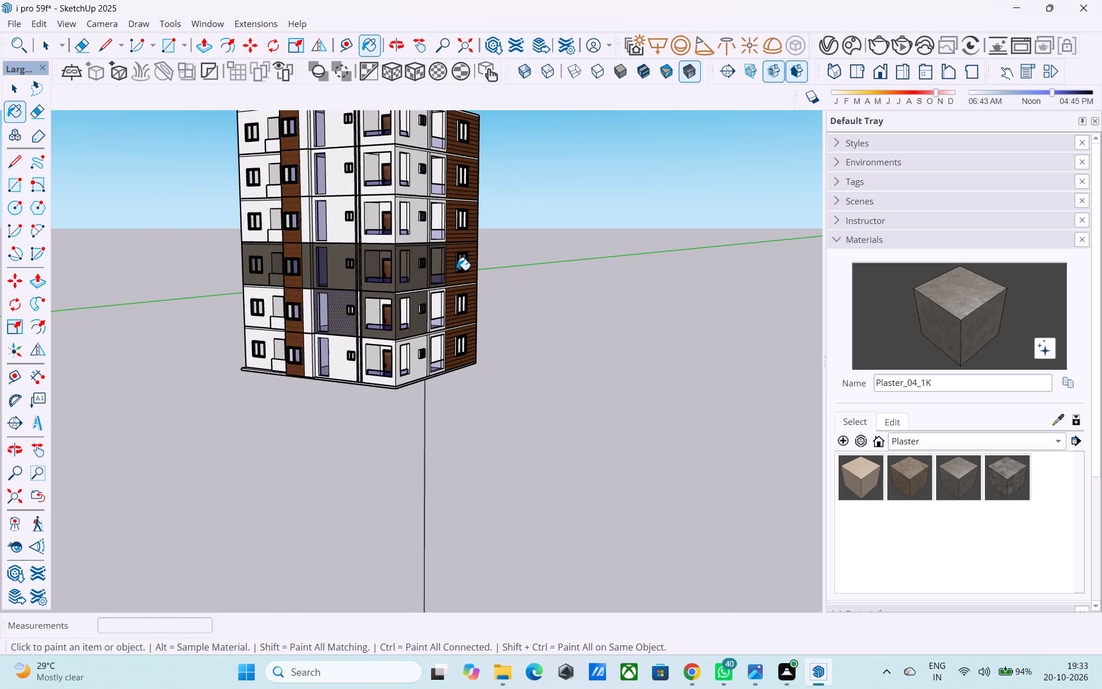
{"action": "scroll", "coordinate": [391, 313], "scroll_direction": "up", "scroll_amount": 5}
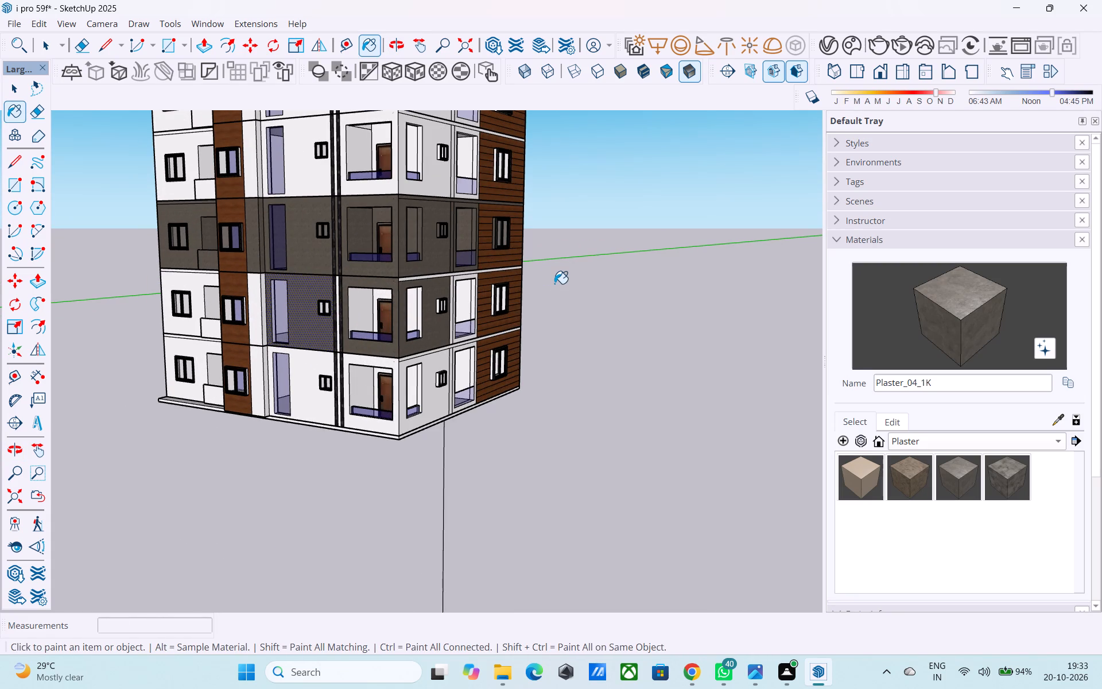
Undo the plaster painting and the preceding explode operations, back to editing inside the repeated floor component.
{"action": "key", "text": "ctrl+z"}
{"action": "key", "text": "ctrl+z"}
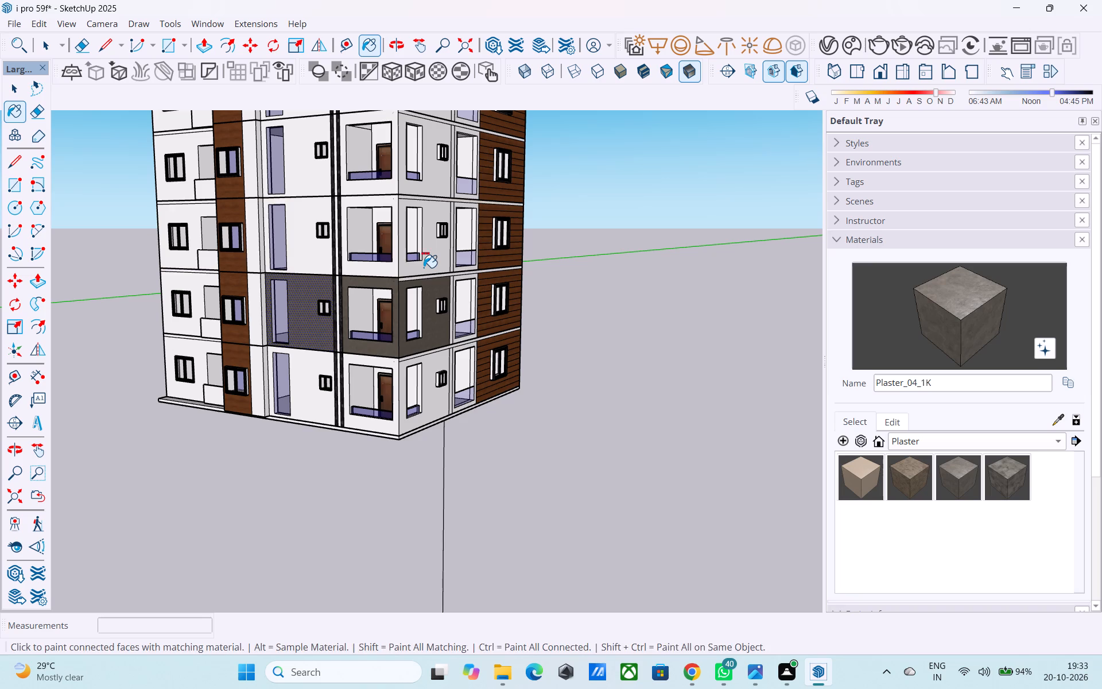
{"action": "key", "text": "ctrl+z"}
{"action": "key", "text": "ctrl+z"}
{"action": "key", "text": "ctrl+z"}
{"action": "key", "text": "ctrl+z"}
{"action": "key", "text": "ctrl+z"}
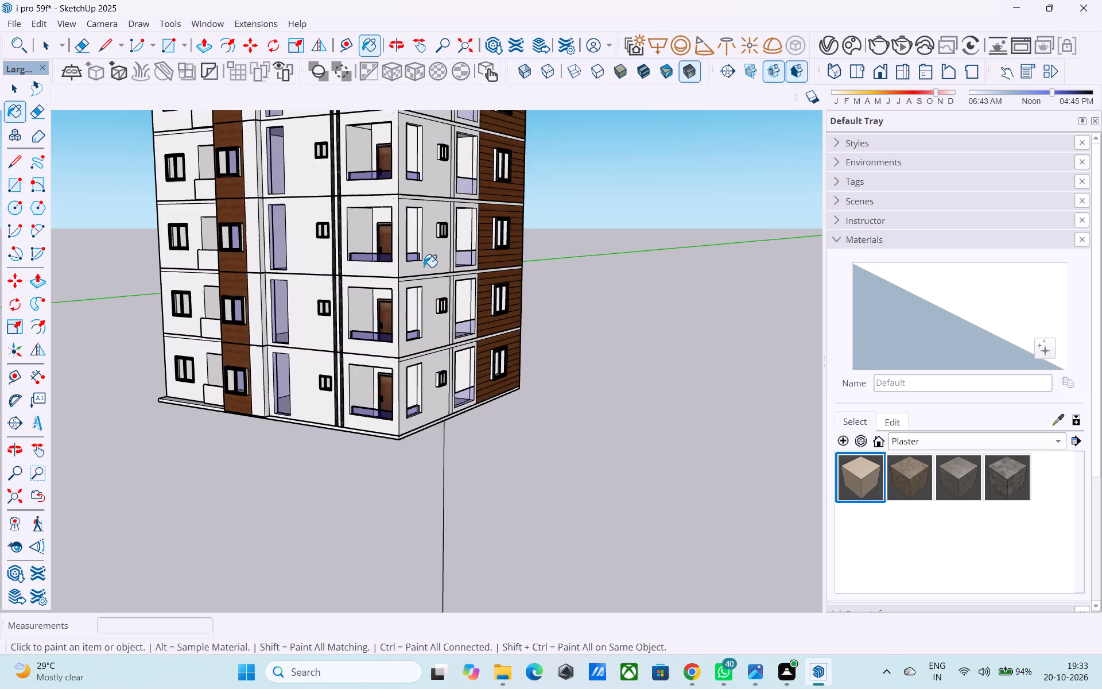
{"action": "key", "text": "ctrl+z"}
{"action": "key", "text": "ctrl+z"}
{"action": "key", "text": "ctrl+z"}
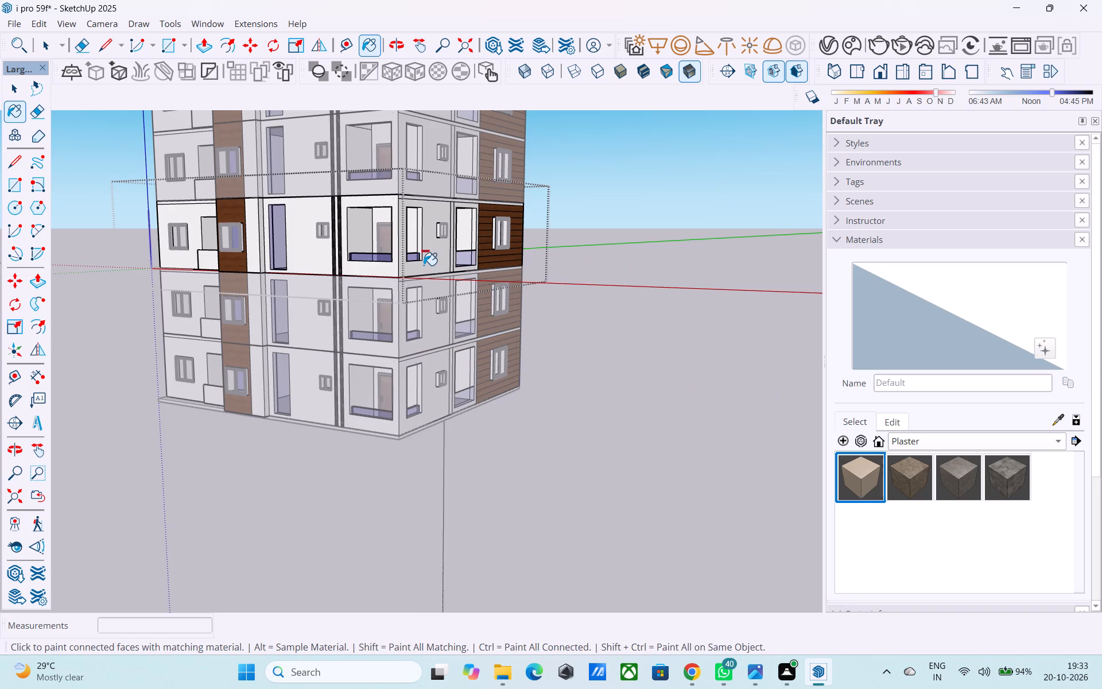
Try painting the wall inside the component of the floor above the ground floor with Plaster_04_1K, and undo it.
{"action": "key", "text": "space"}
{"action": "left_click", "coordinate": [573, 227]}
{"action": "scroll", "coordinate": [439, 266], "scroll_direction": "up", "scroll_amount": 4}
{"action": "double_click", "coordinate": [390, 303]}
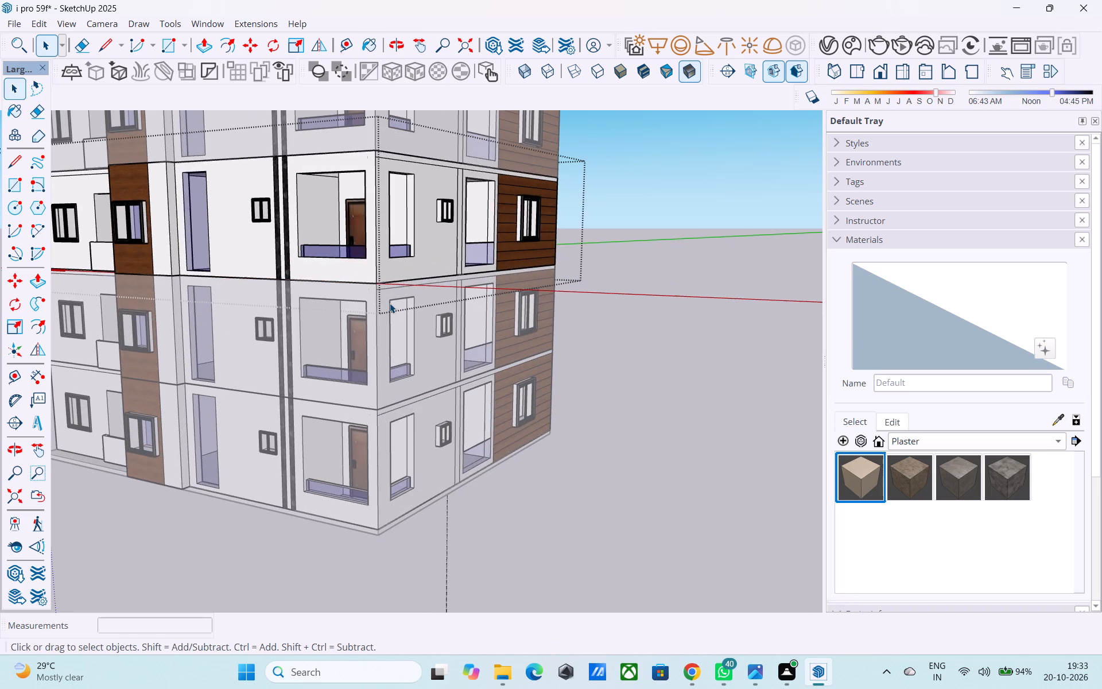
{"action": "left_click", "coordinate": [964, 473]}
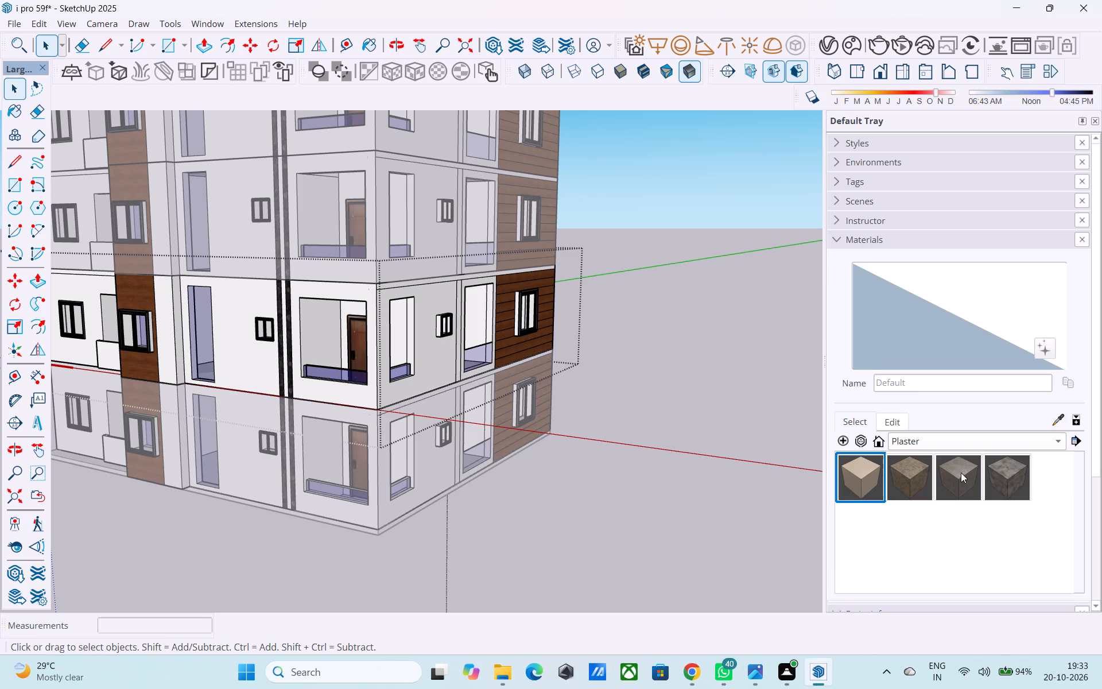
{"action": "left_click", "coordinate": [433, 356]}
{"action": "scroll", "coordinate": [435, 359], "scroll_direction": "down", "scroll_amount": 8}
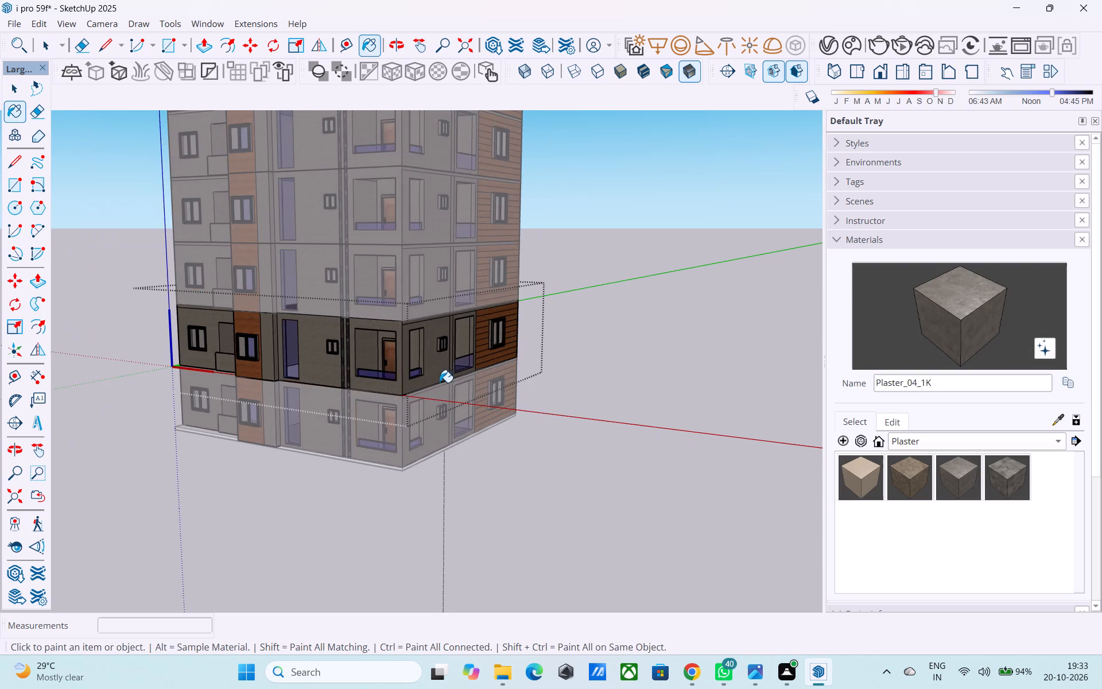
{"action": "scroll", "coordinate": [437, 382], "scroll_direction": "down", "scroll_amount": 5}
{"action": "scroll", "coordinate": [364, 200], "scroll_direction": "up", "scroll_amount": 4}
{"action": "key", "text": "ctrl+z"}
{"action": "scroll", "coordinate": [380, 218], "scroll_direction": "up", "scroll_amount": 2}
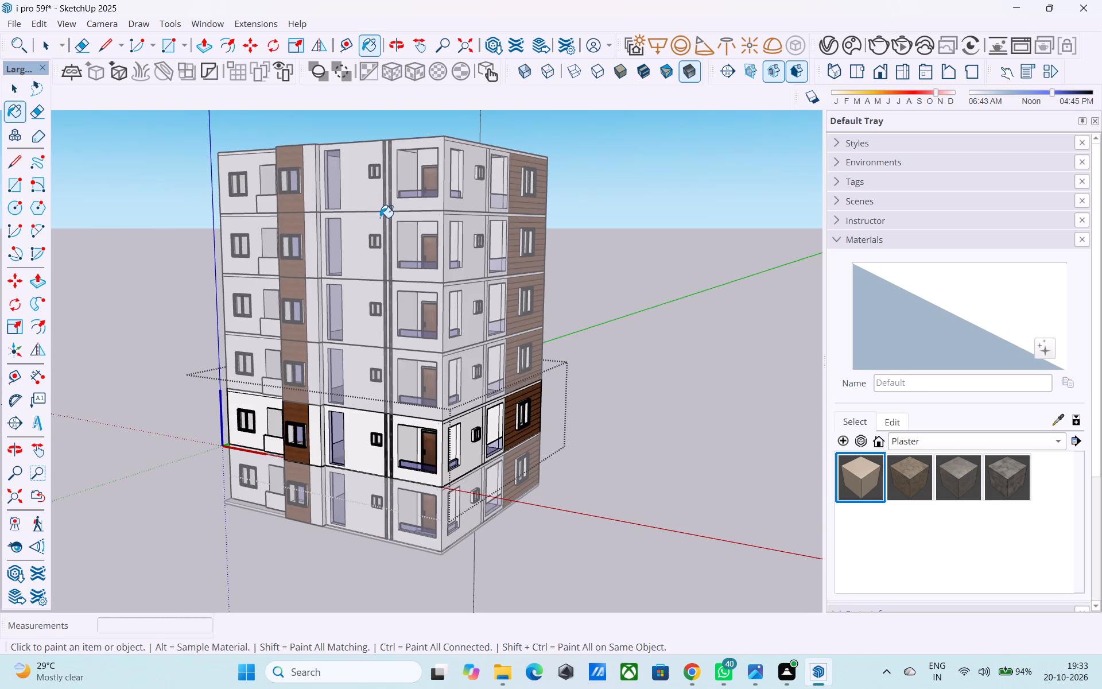
Examine the grouping inside the repeated floor component by selecting its nested walls and windows, and close the component.
{"action": "key", "text": "space"}
{"action": "scroll", "coordinate": [359, 247], "scroll_direction": "down", "scroll_amount": 6}
{"action": "scroll", "coordinate": [402, 366], "scroll_direction": "up", "scroll_amount": 6}
{"action": "left_click", "coordinate": [362, 385]}
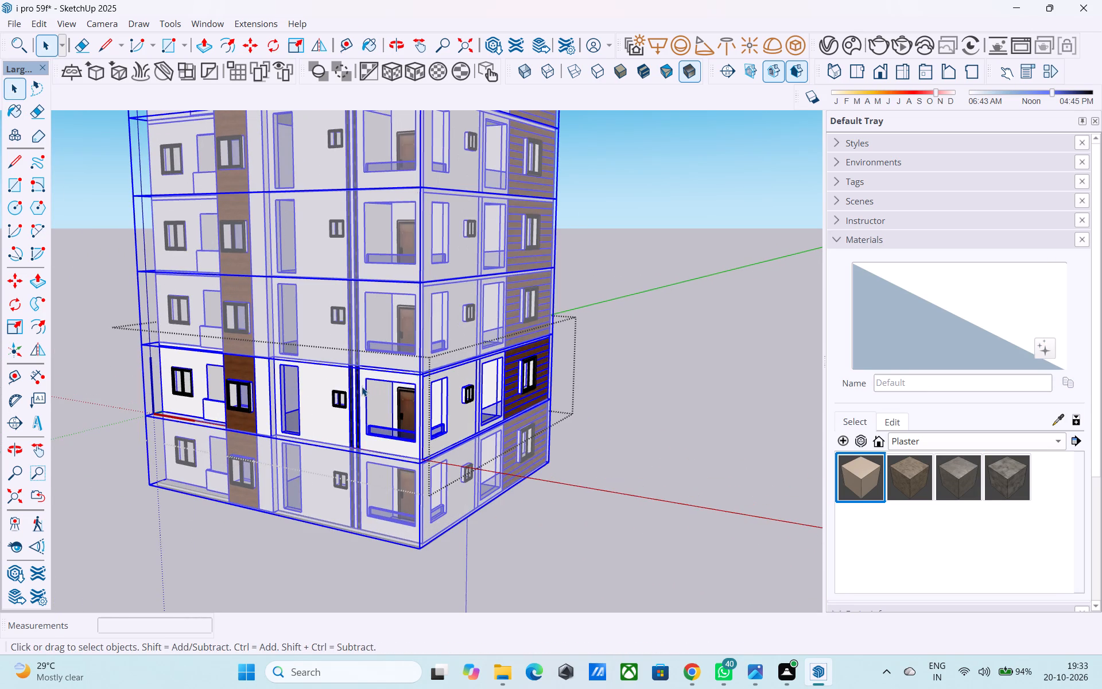
{"action": "double_click", "coordinate": [362, 386]}
{"action": "left_click", "coordinate": [361, 386]}
{"action": "left_click", "coordinate": [361, 386]}
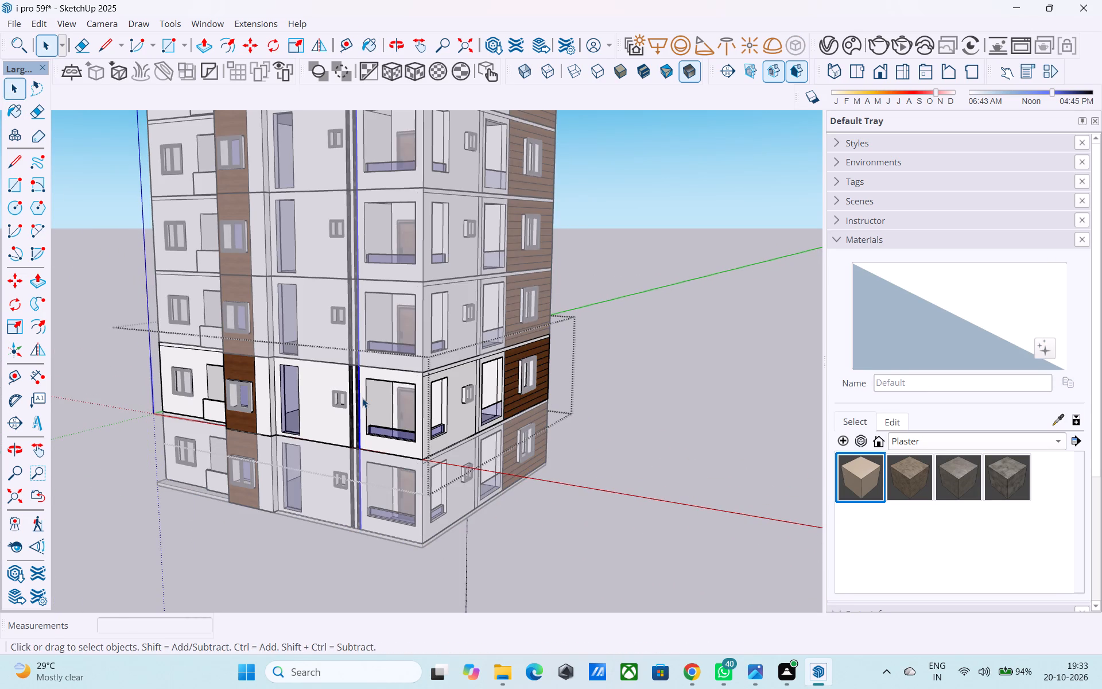
{"action": "left_click", "coordinate": [362, 397]}
{"action": "left_click", "coordinate": [337, 386]}
{"action": "scroll", "coordinate": [328, 382], "scroll_direction": "down", "scroll_amount": 6}
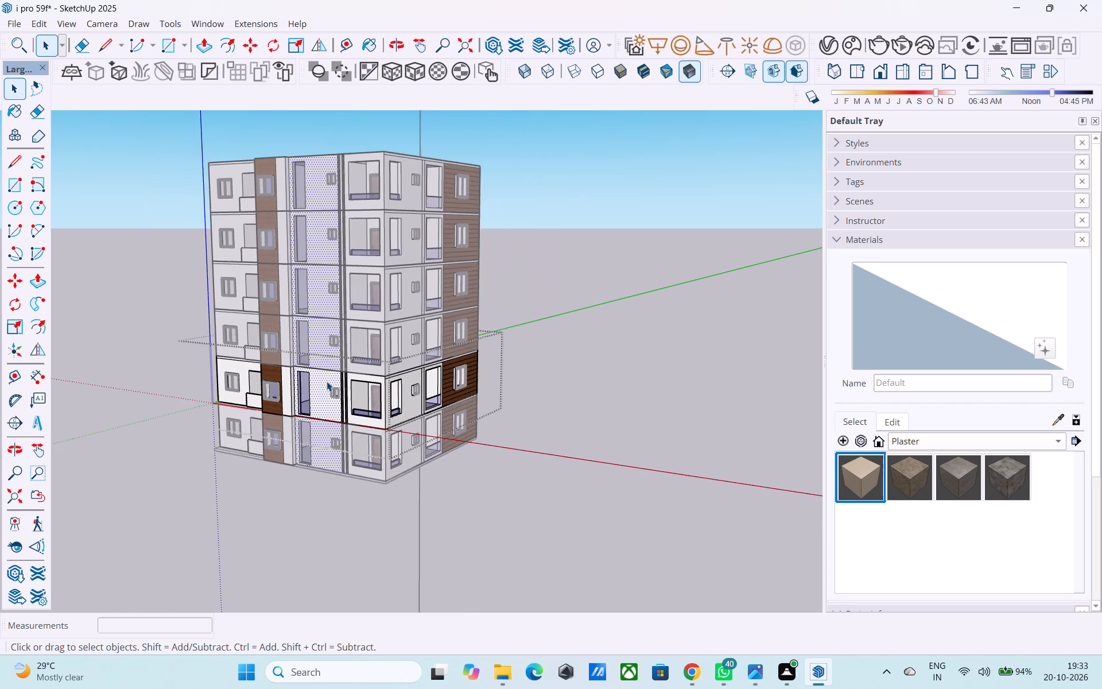
{"action": "scroll", "coordinate": [327, 381], "scroll_direction": "up", "scroll_amount": 4}
{"action": "left_click", "coordinate": [327, 381]}
{"action": "left_click", "coordinate": [585, 311]}
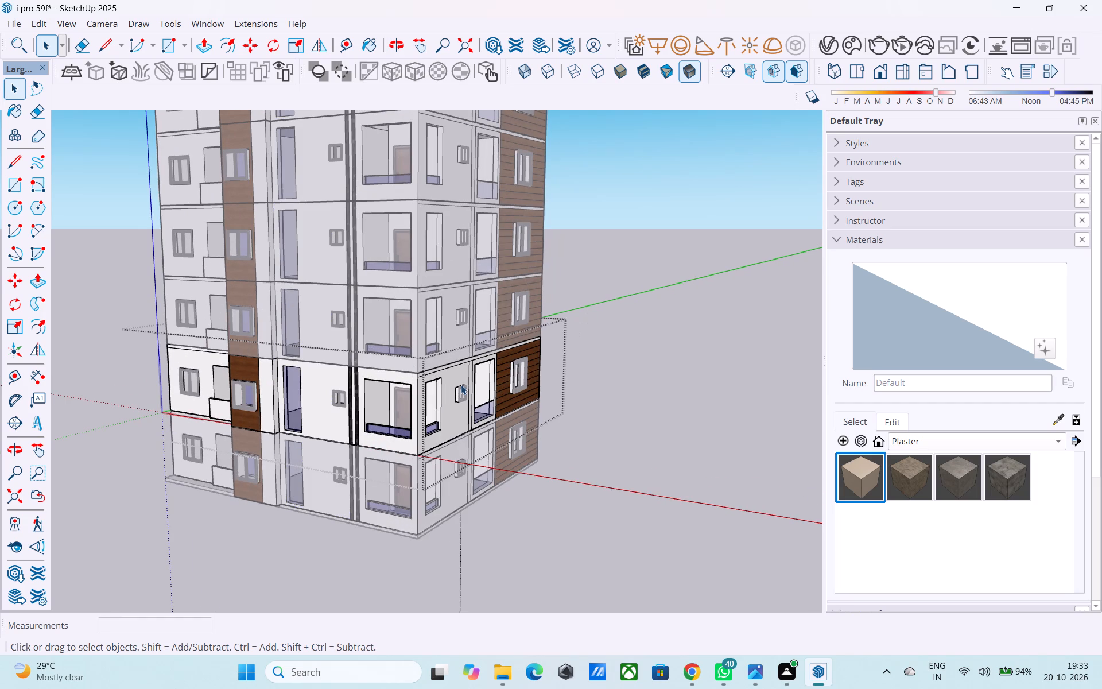
{"action": "left_click", "coordinate": [460, 385]}
{"action": "left_click", "coordinate": [626, 335]}
{"action": "left_click", "coordinate": [472, 389]}
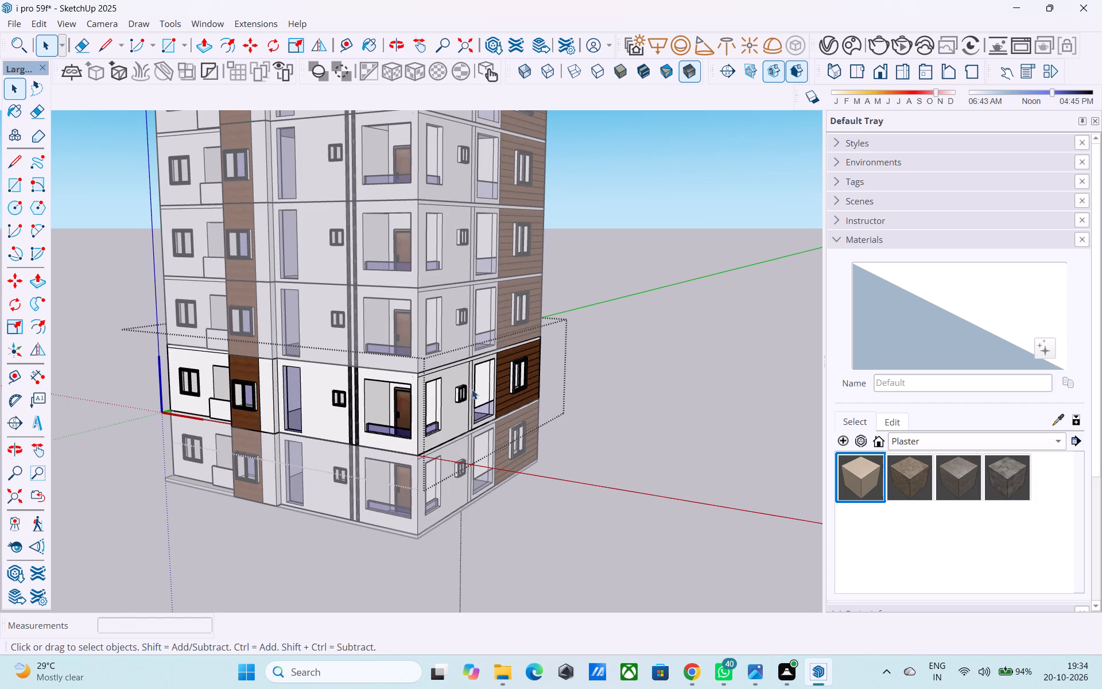
{"action": "left_click", "coordinate": [638, 330]}
{"action": "left_click", "coordinate": [626, 327]}
Explode the component of the floor directly above the ground floor.
{"action": "left_click", "coordinate": [433, 390]}
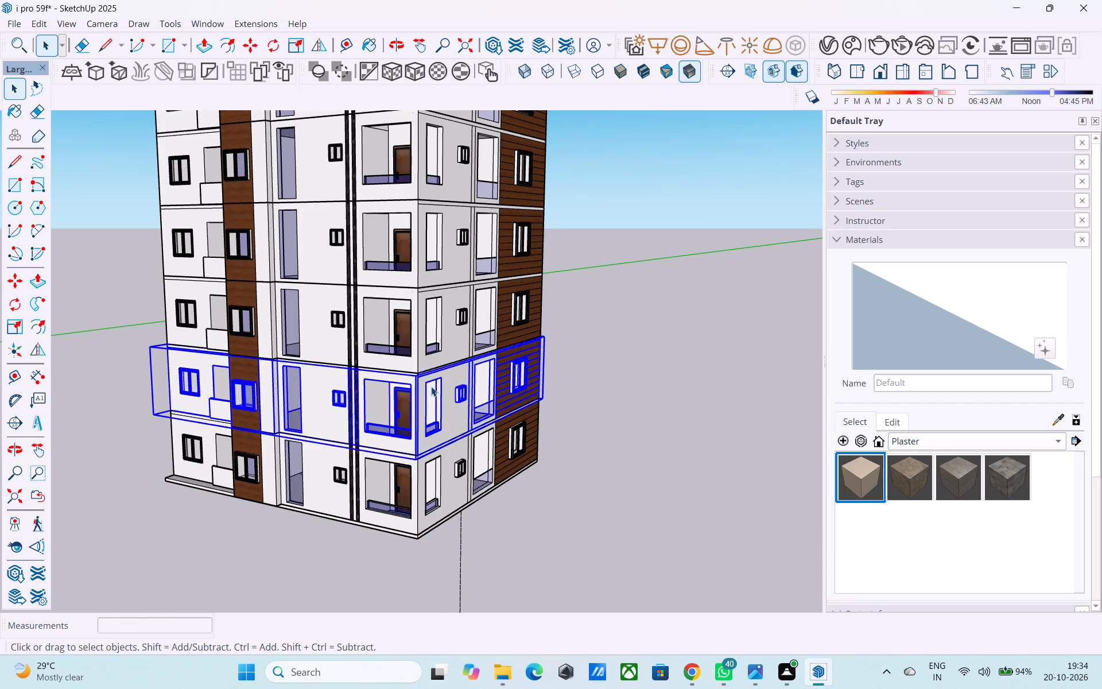
{"action": "right_click", "coordinate": [431, 384]}
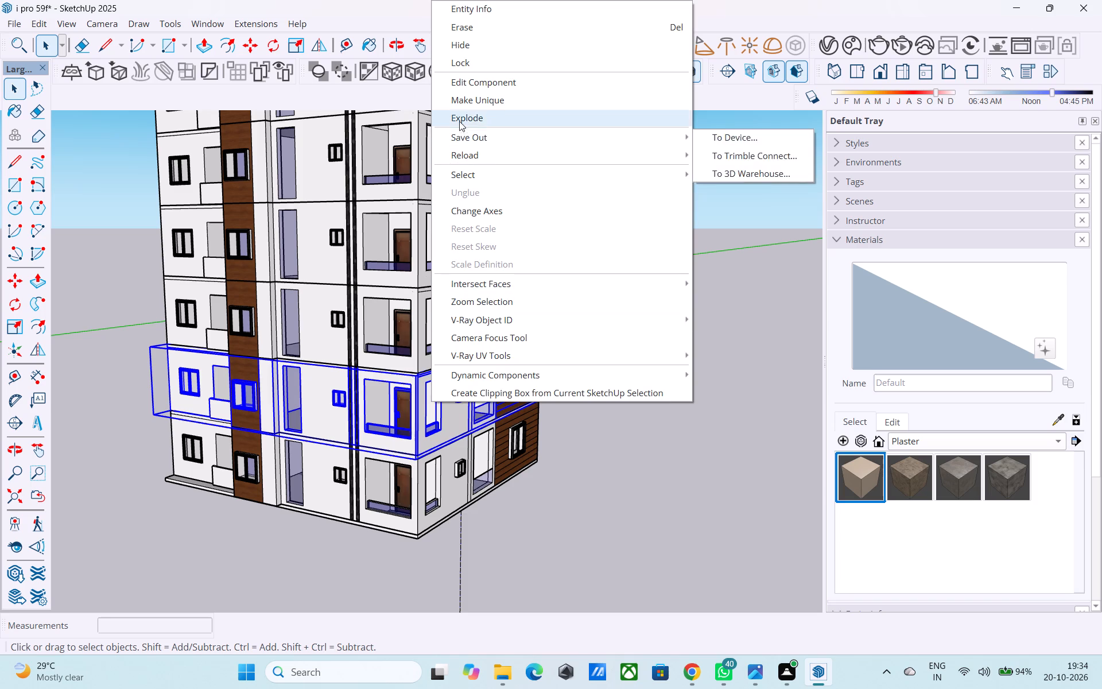
{"action": "left_click", "coordinate": [459, 121]}
Paint the walls of the floor directly above the ground floor with Plaster_04_1K.
{"action": "left_click", "coordinate": [945, 478]}
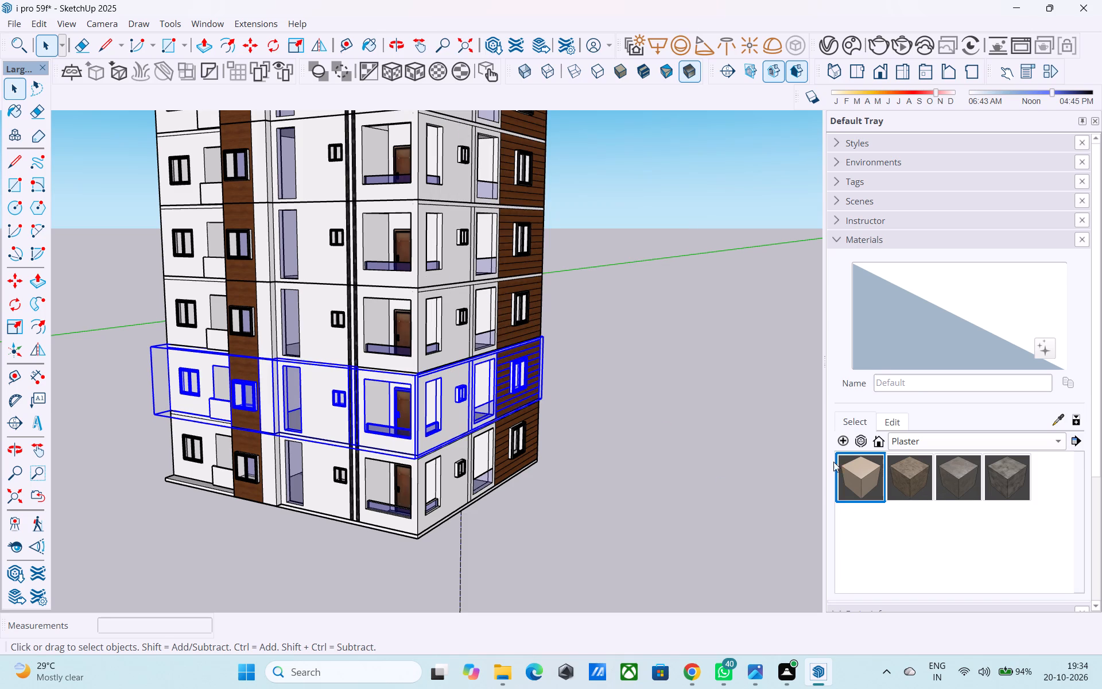
{"action": "left_click", "coordinate": [457, 414]}
{"action": "scroll", "coordinate": [452, 413], "scroll_direction": "down", "scroll_amount": 2}
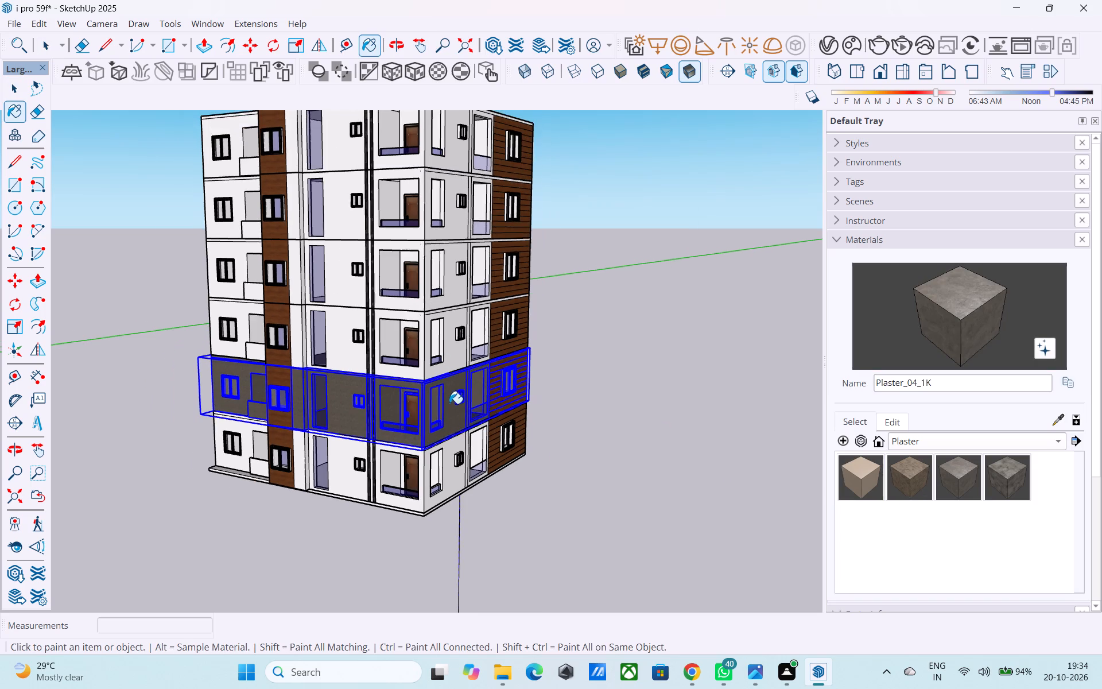
{"action": "scroll", "coordinate": [436, 338], "scroll_direction": "up", "scroll_amount": 1}
{"action": "key", "text": "space"}
Paint the floor component two levels above the ground floor with Plaster_04_1K and clear the selection.
{"action": "left_click", "coordinate": [454, 330]}
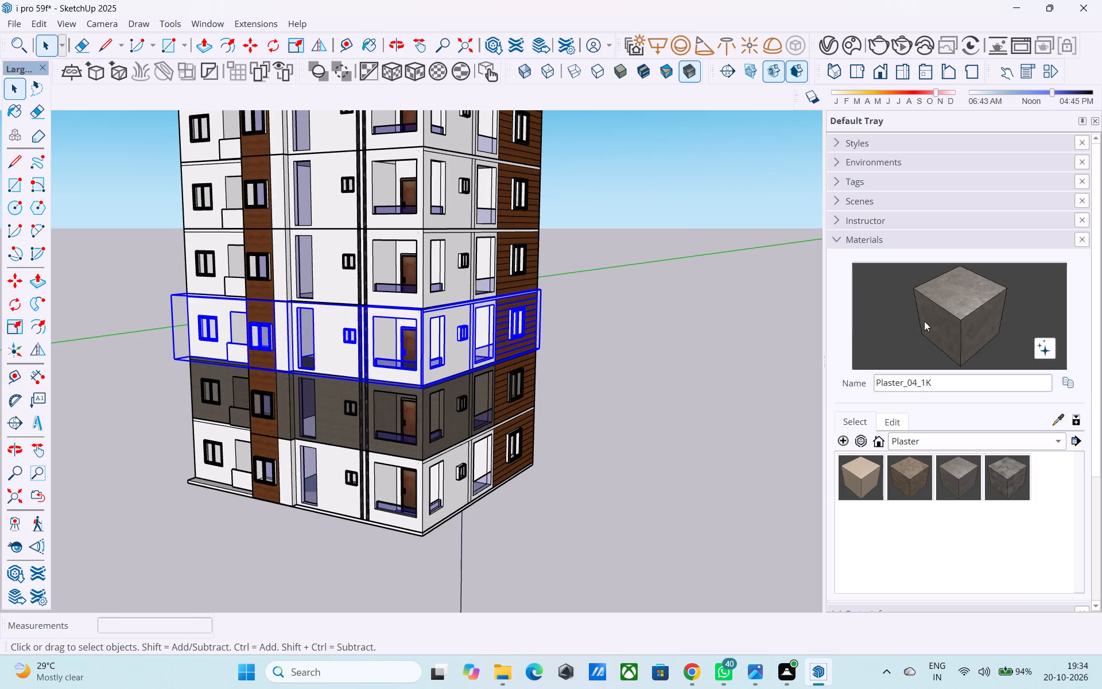
{"action": "left_click", "coordinate": [934, 318]}
{"action": "scroll", "coordinate": [462, 359], "scroll_direction": "up", "scroll_amount": 1}
{"action": "left_click", "coordinate": [462, 359]}
{"action": "key", "text": "space"}
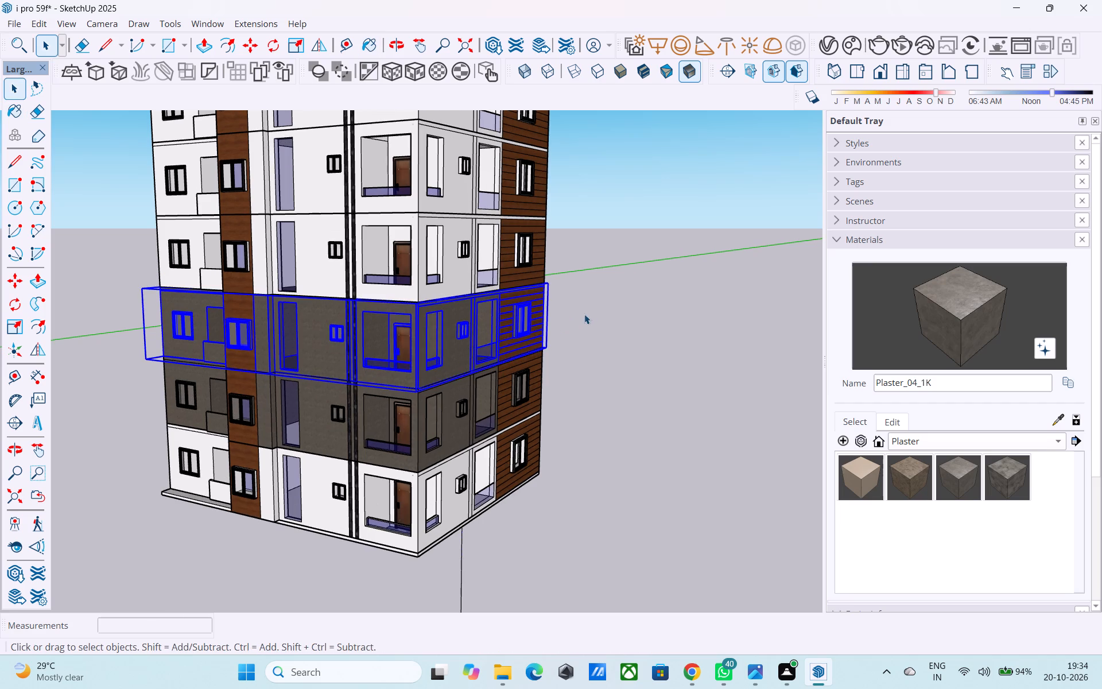
{"action": "left_click", "coordinate": [590, 311]}
Lighten the colour of the Plaster_04_1K material slightly.
{"action": "middle_click_drag", "start_coordinate": [507, 336], "coordinate": [480, 294]}
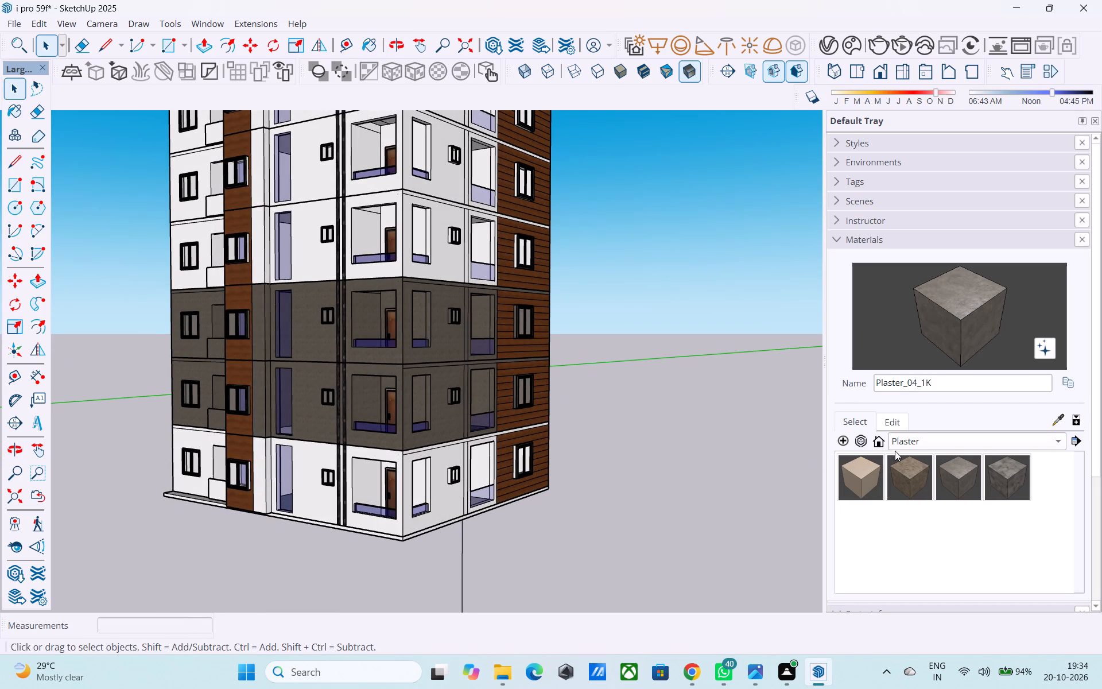
{"action": "left_click", "coordinate": [901, 422]}
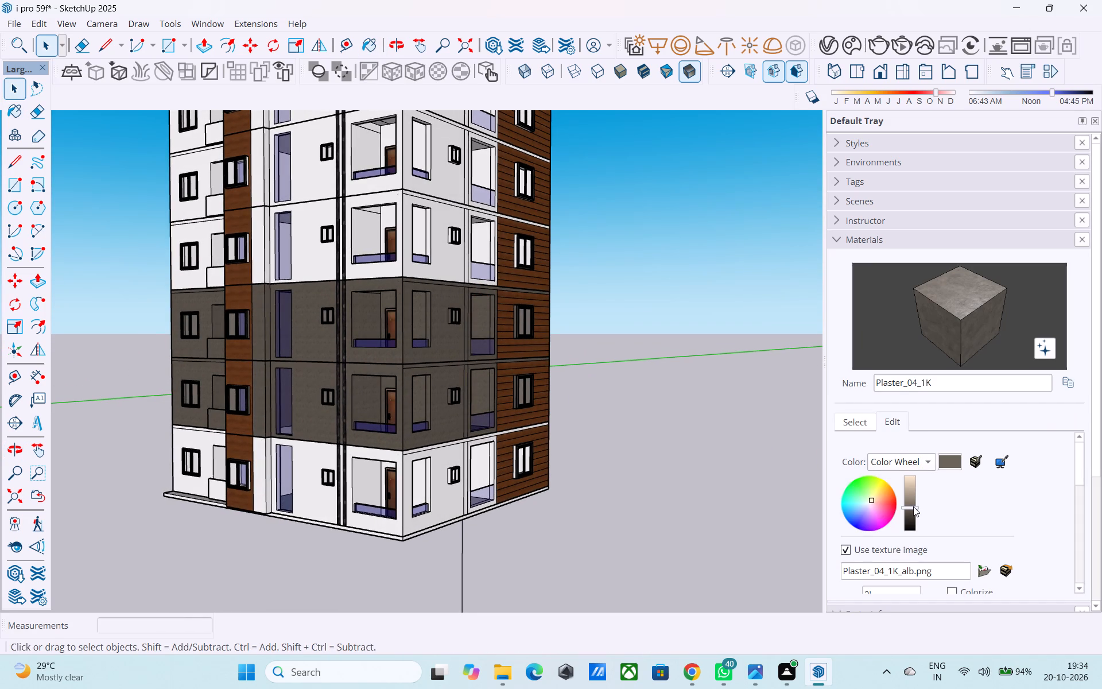
{"action": "left_click_drag", "start_coordinate": [911, 506], "coordinate": [914, 496]}
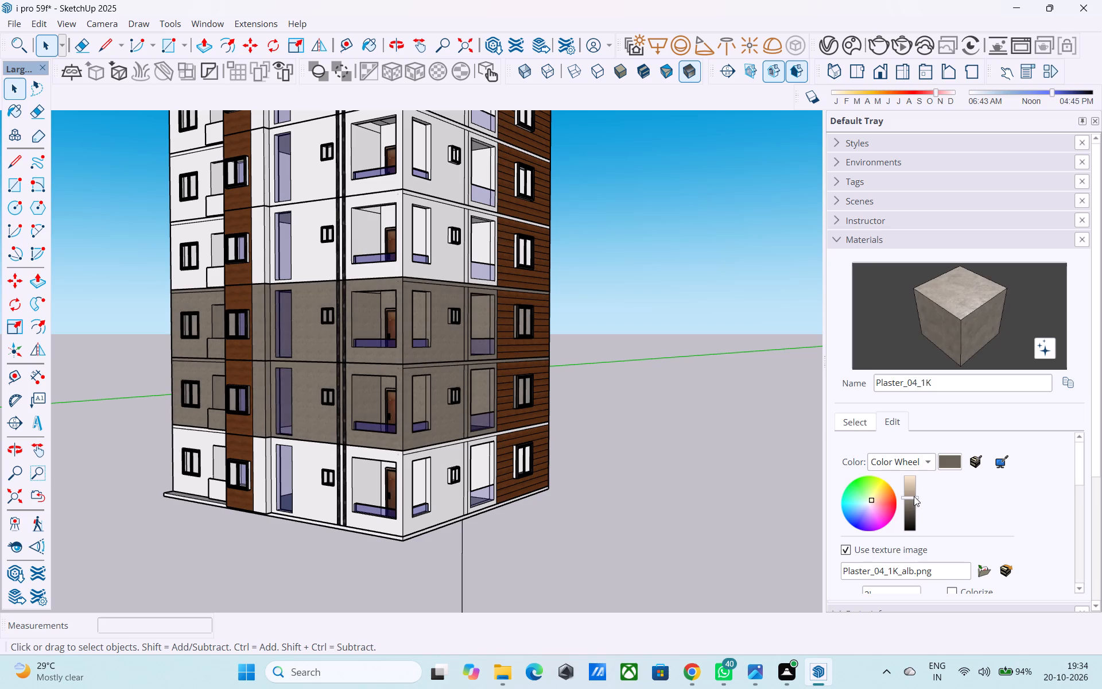
Adjust the Plaster_04_1K material's brightness and shift its colour from brownish to neutral grey.
{"action": "left_click_drag", "start_coordinate": [914, 496], "coordinate": [914, 493]}
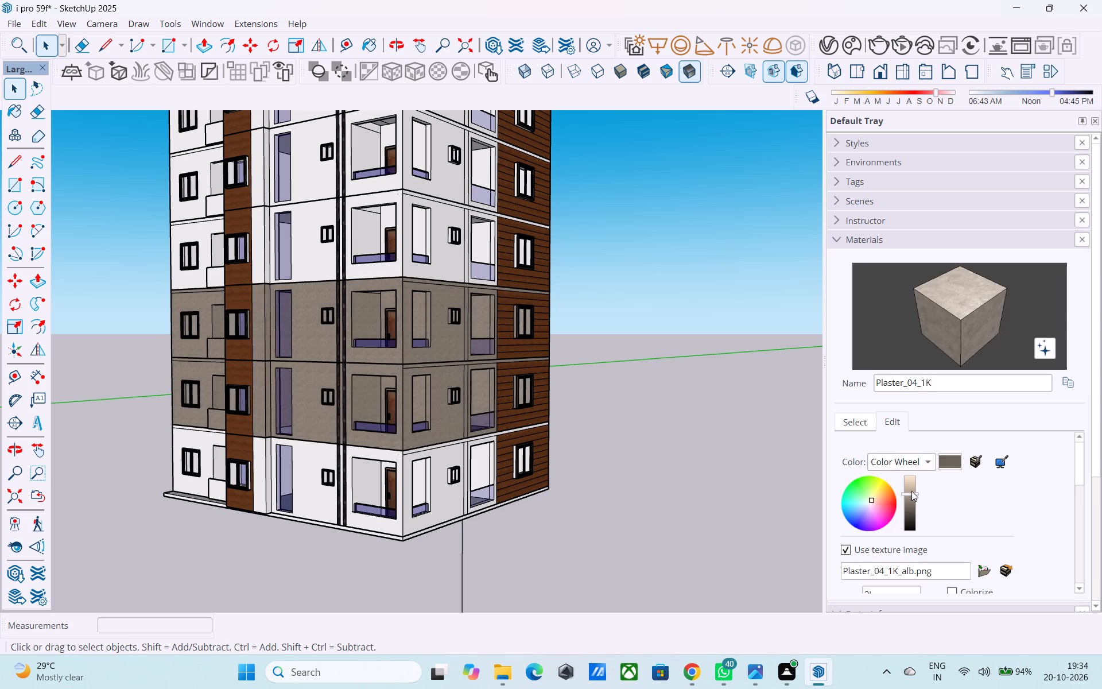
{"action": "left_click", "coordinate": [872, 499]}
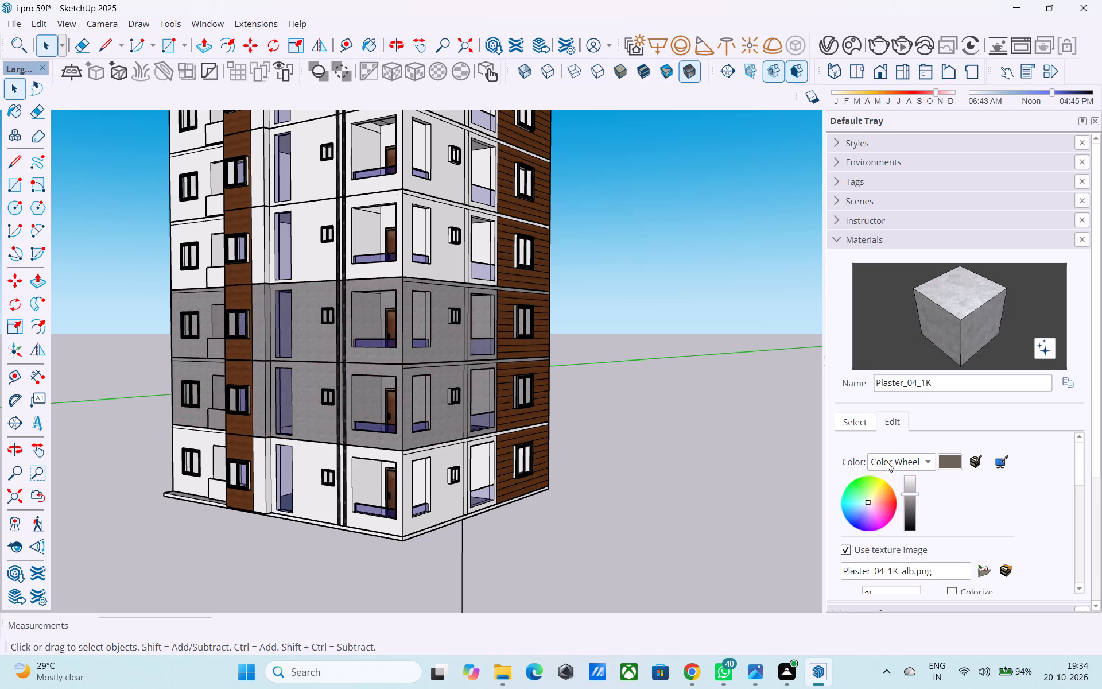
Examine the building's facades and overall massing from several angles with the recoloured plaster on two floors.
{"action": "scroll", "coordinate": [618, 362], "scroll_direction": "down", "scroll_amount": 5}
{"action": "middle_click_drag", "start_coordinate": [602, 384], "coordinate": [589, 445]}
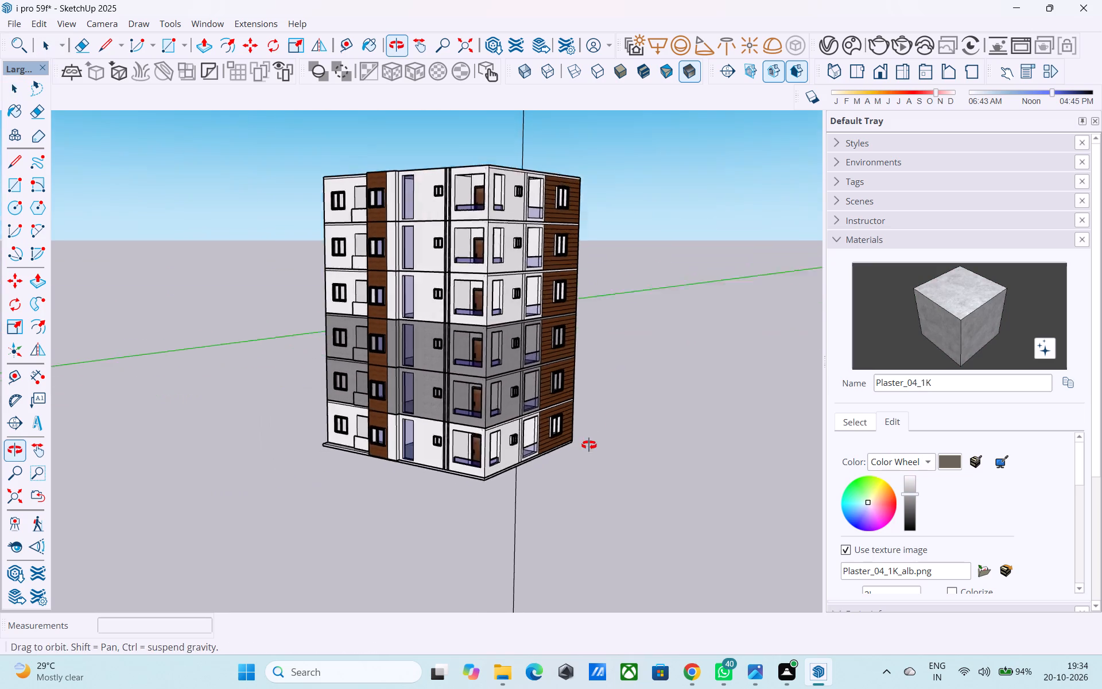
{"action": "middle_click_drag", "start_coordinate": [589, 445], "coordinate": [589, 449]}
{"action": "scroll", "coordinate": [511, 477], "scroll_direction": "down", "scroll_amount": 4}
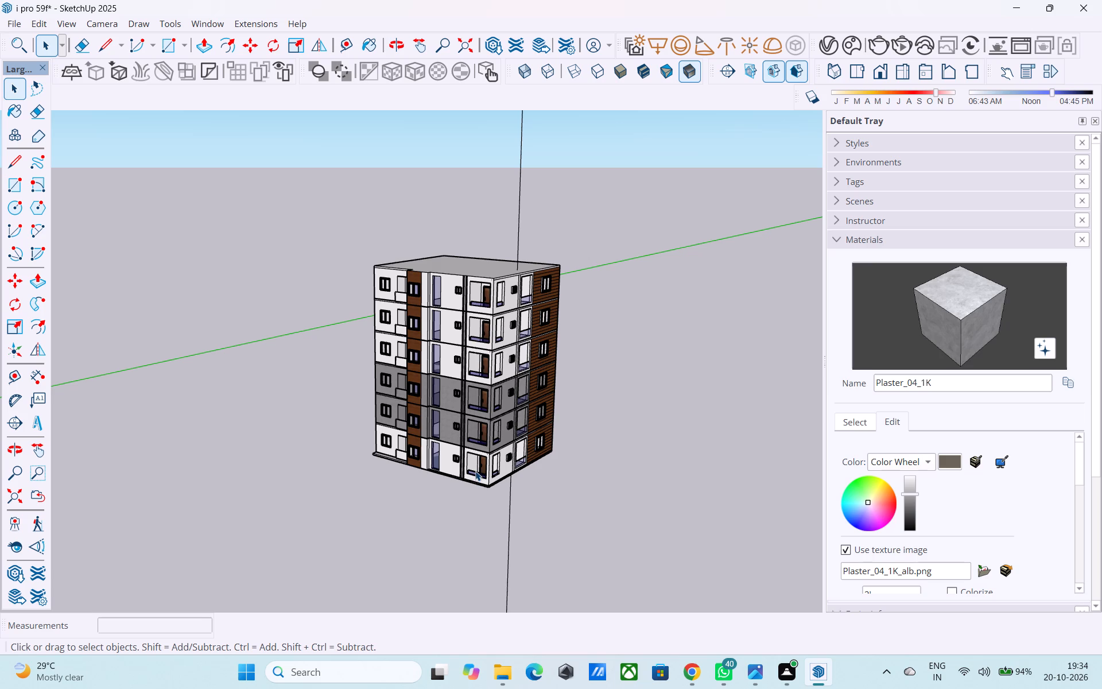
{"action": "middle_click_drag", "start_coordinate": [337, 387], "coordinate": [370, 338]}
{"action": "scroll", "coordinate": [402, 268], "scroll_direction": "up", "scroll_amount": 6}
{"action": "scroll", "coordinate": [406, 261], "scroll_direction": "down", "scroll_amount": 1}
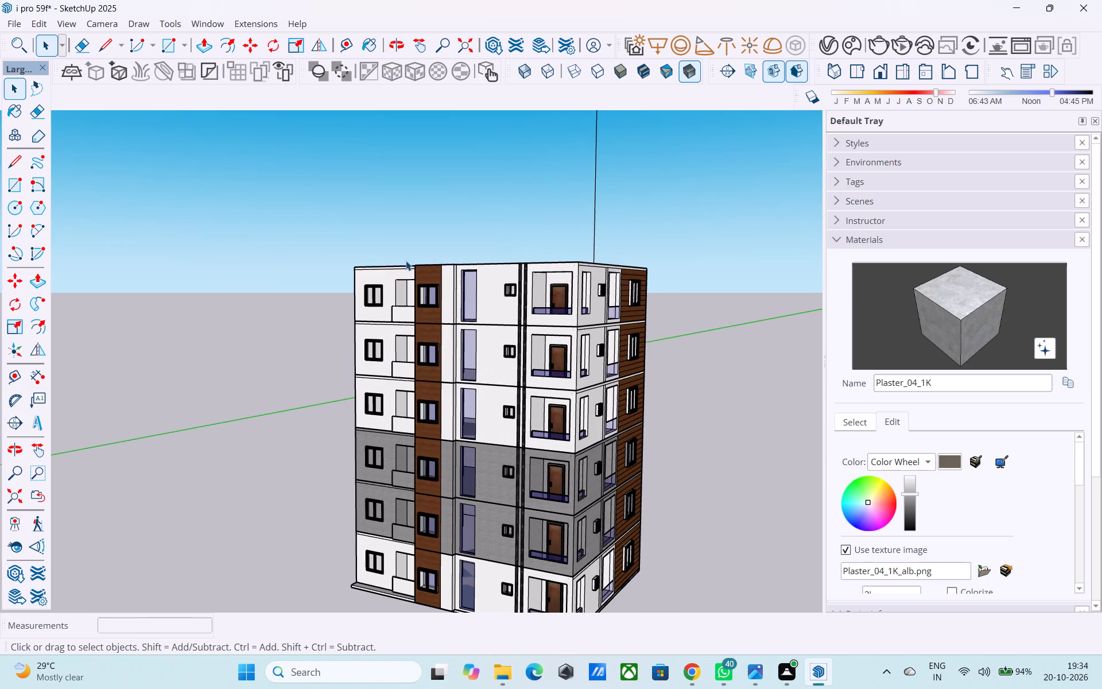
{"action": "scroll", "coordinate": [405, 261], "scroll_direction": "down", "scroll_amount": 1}
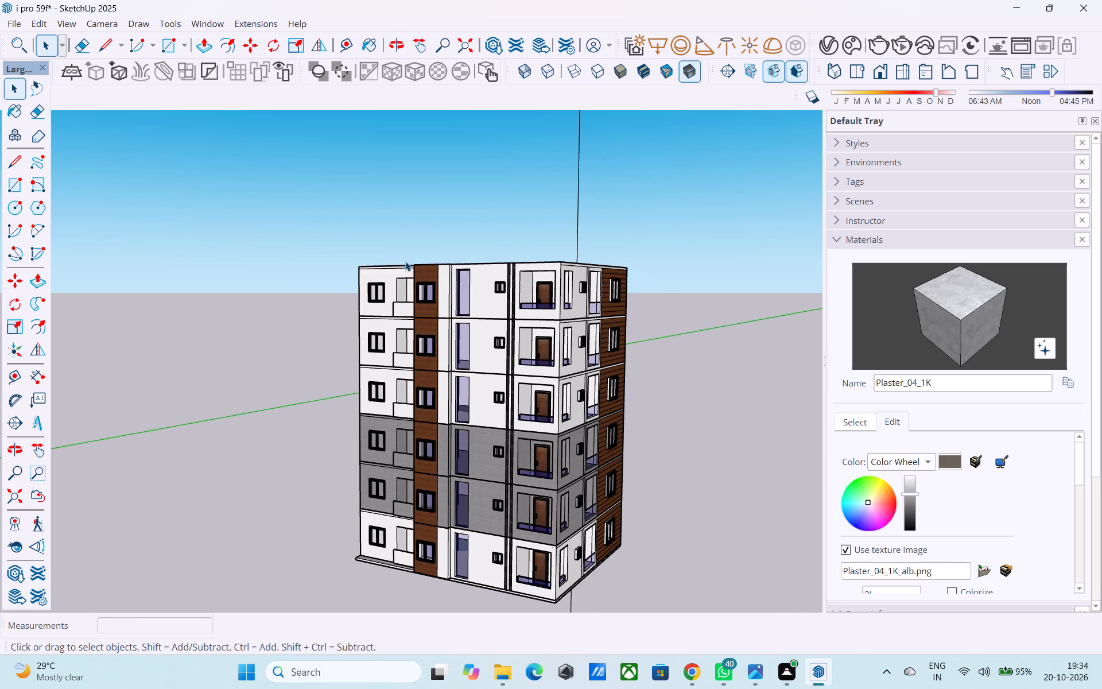
{"action": "scroll", "coordinate": [405, 261], "scroll_direction": "down", "scroll_amount": 1}
{"action": "middle_click_drag", "start_coordinate": [399, 271], "coordinate": [399, 254]}
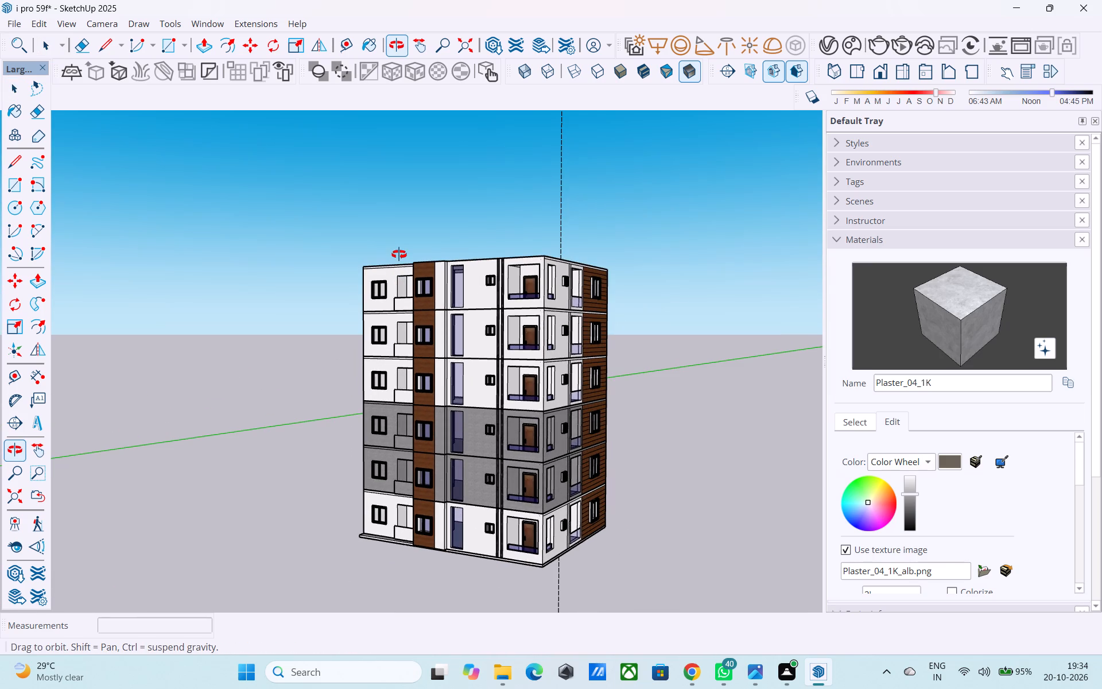
{"action": "middle_click_drag", "start_coordinate": [399, 254], "coordinate": [333, 300]}
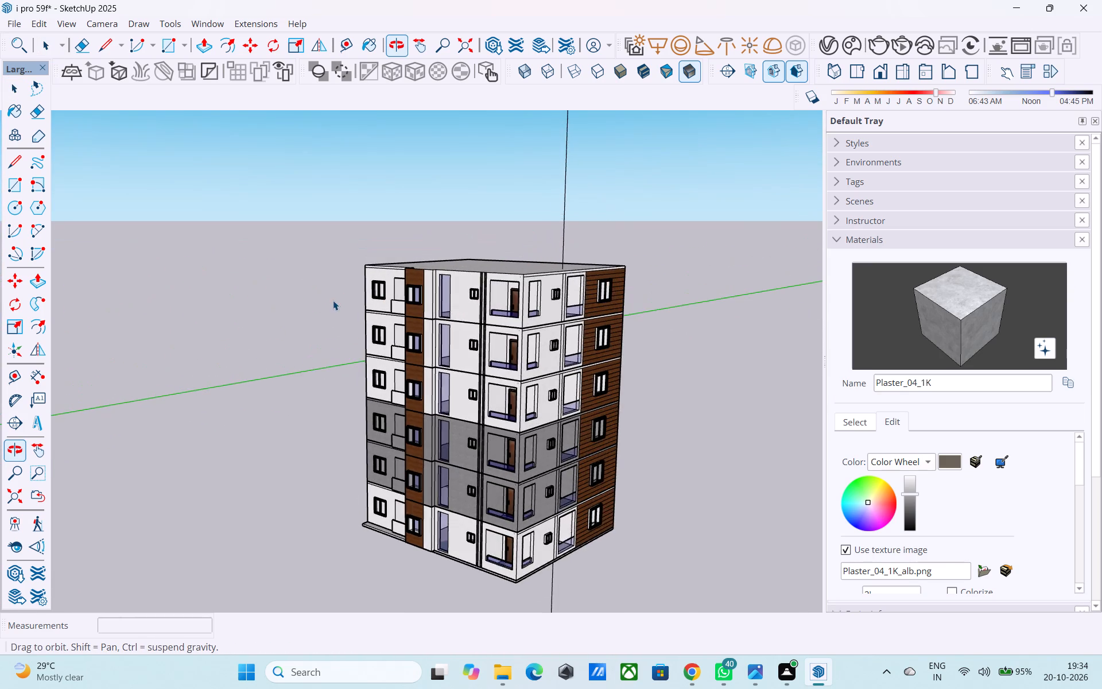
{"action": "middle_click_drag", "start_coordinate": [333, 300], "coordinate": [335, 300]}
{"action": "middle_click_drag", "start_coordinate": [610, 270], "coordinate": [649, 309]}
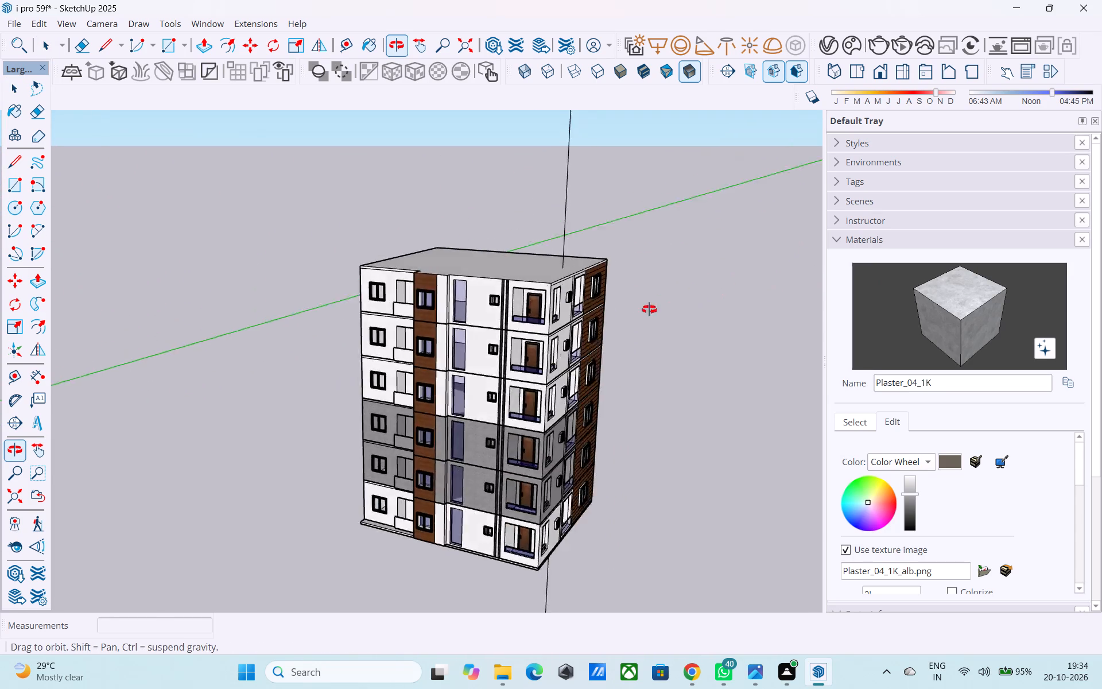
{"action": "middle_click_drag", "start_coordinate": [649, 309], "coordinate": [510, 294]}
{"action": "scroll", "coordinate": [446, 268], "scroll_direction": "up", "scroll_amount": 1}
{"action": "scroll", "coordinate": [394, 264], "scroll_direction": "down", "scroll_amount": 5}
{"action": "middle_click_drag", "start_coordinate": [499, 302], "coordinate": [587, 287]}
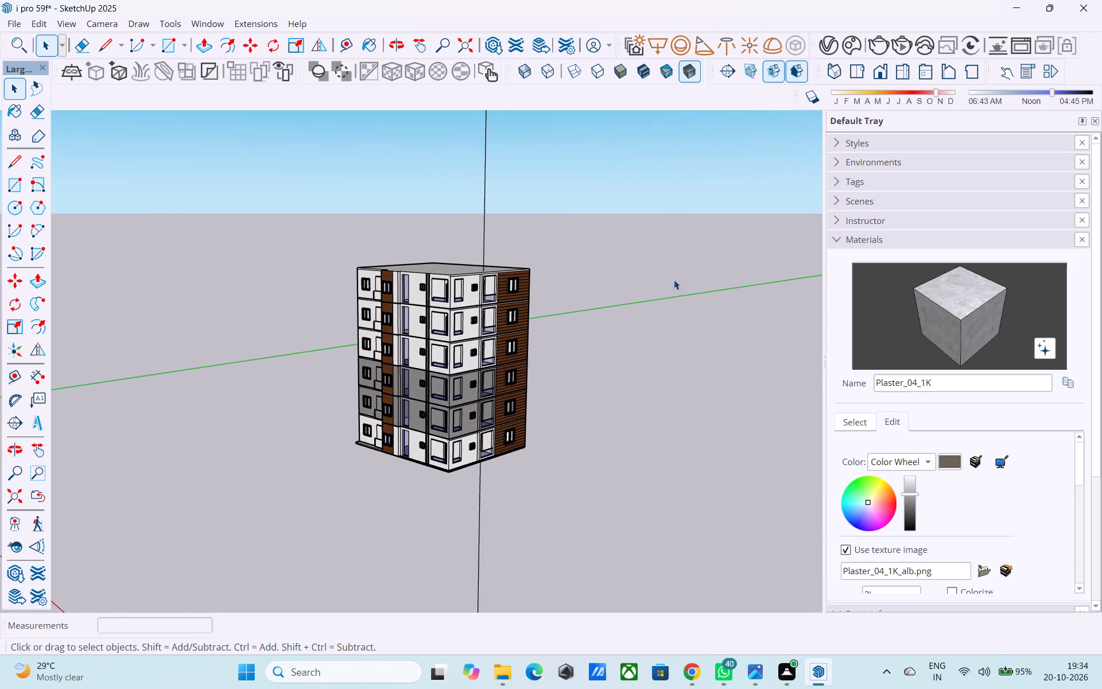
{"action": "middle_click_drag", "start_coordinate": [457, 278], "coordinate": [415, 258]}
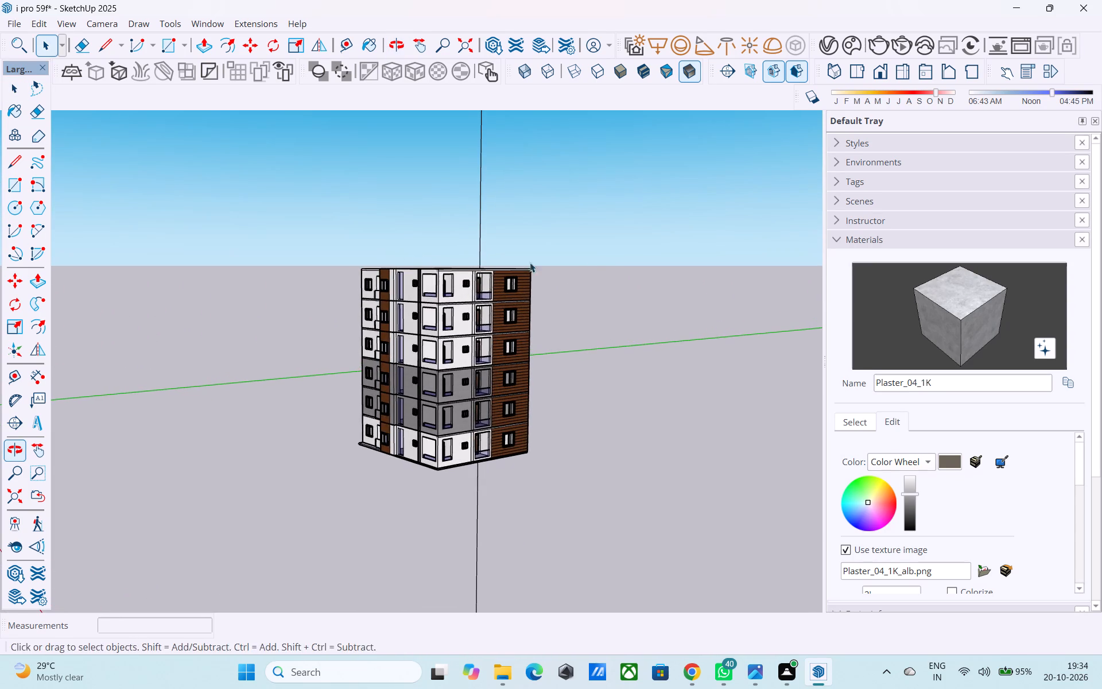
{"action": "middle_click_drag", "start_coordinate": [623, 258], "coordinate": [478, 263]}
{"action": "scroll", "coordinate": [453, 263], "scroll_direction": "up", "scroll_amount": 6}
{"action": "scroll", "coordinate": [450, 263], "scroll_direction": "down", "scroll_amount": 5}
{"action": "middle_click_drag", "start_coordinate": [450, 263], "coordinate": [530, 251]}
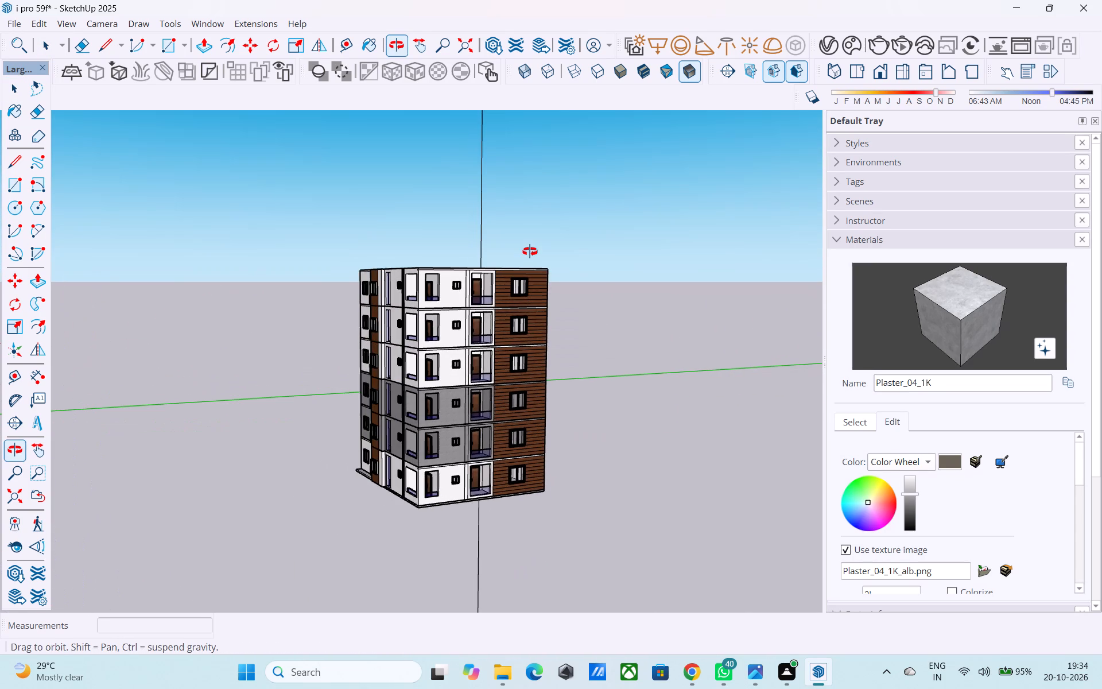
{"action": "middle_click_drag", "start_coordinate": [530, 251], "coordinate": [530, 251]}
{"action": "middle_click_drag", "start_coordinate": [520, 251], "coordinate": [509, 245]}
{"action": "scroll", "coordinate": [519, 251], "scroll_direction": "up", "scroll_amount": 2}
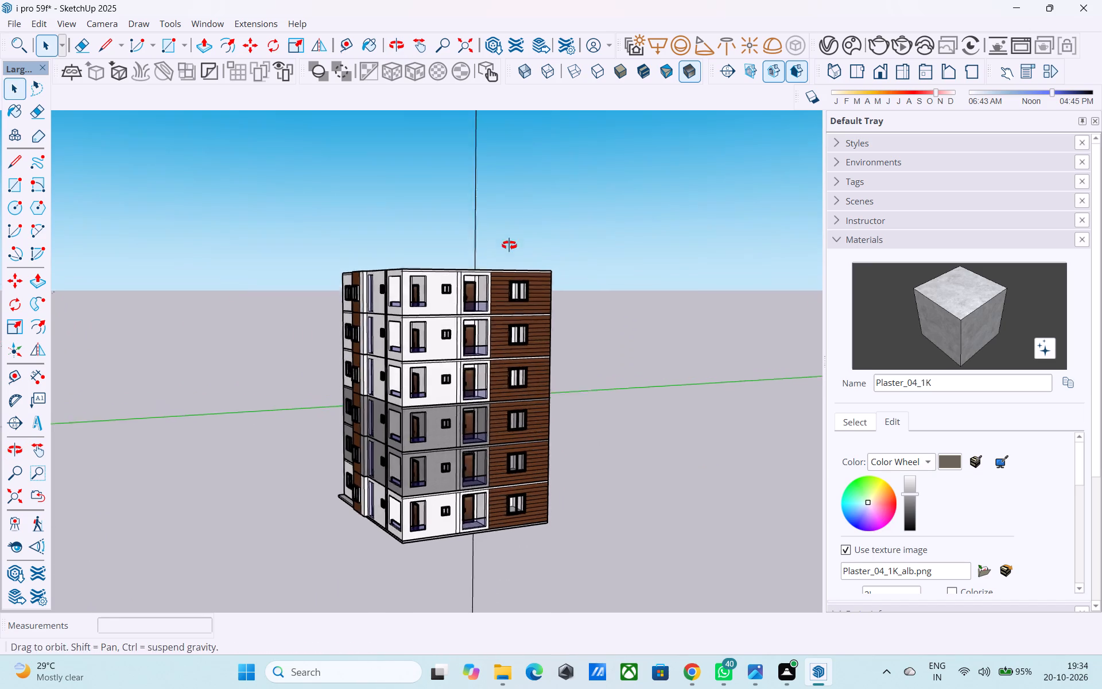
{"action": "middle_click_drag", "start_coordinate": [509, 245], "coordinate": [503, 248]}
Explode the top-floor component of the building.
{"action": "scroll", "coordinate": [509, 245], "scroll_direction": "up", "scroll_amount": 3}
{"action": "middle_click_drag", "start_coordinate": [464, 282], "coordinate": [496, 407]}
{"action": "double_click", "coordinate": [456, 357]}
{"action": "right_click", "coordinate": [456, 356]}
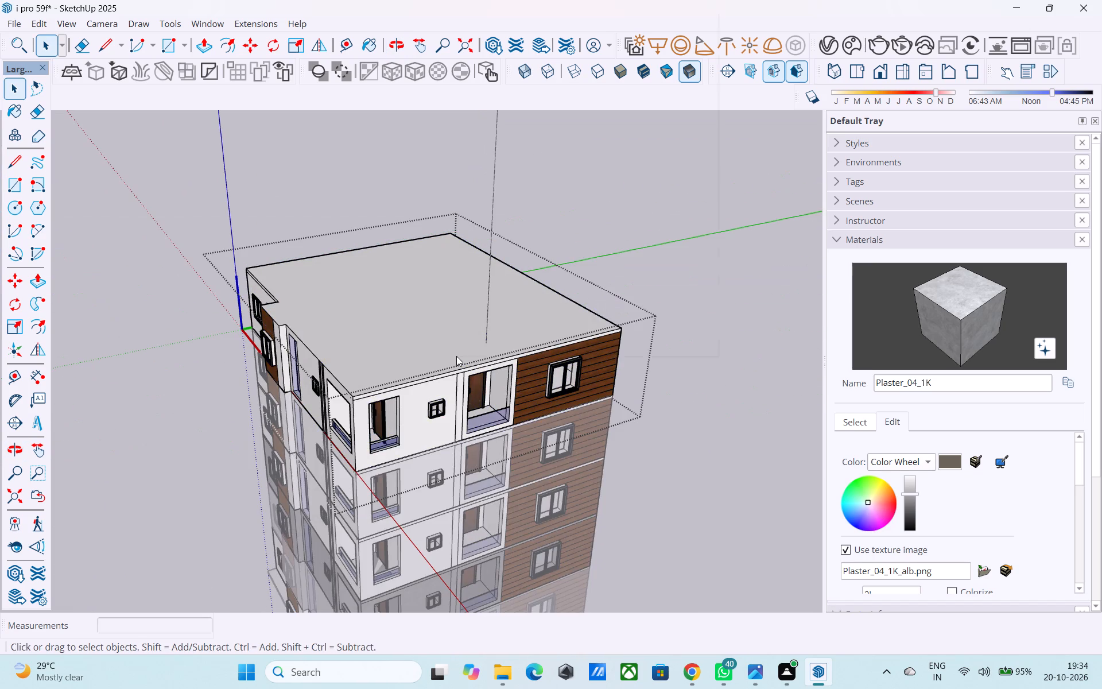
{"action": "left_click", "coordinate": [730, 479]}
{"action": "left_click", "coordinate": [449, 411]}
{"action": "right_click", "coordinate": [449, 411]}
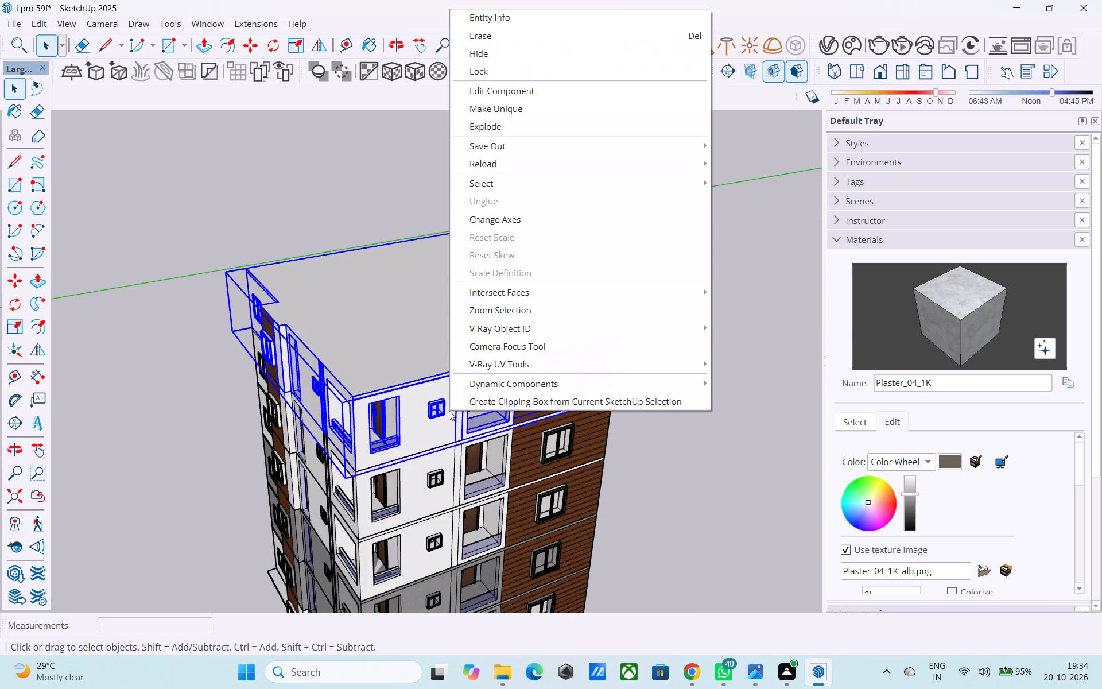
{"action": "left_click", "coordinate": [520, 132]}
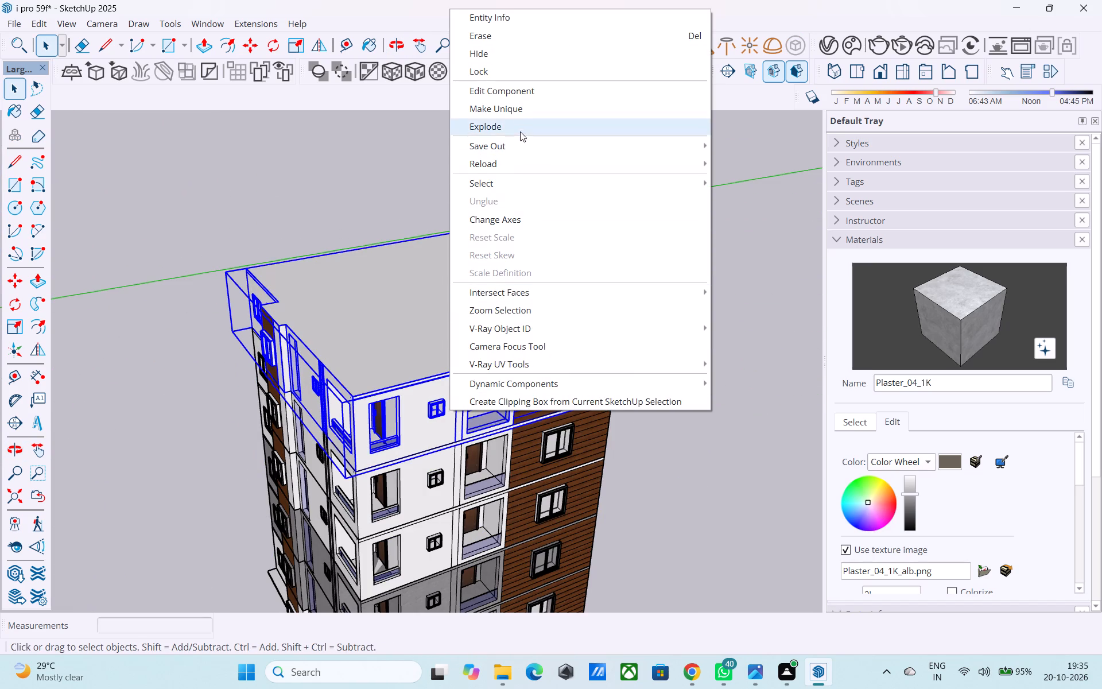
Explode the top floor once more, down to its loose faces and edges.
{"action": "scroll", "coordinate": [552, 207], "scroll_direction": "down", "scroll_amount": 5}
{"action": "left_click", "coordinate": [518, 316]}
{"action": "left_click", "coordinate": [627, 235]}
{"action": "left_click", "coordinate": [502, 307]}
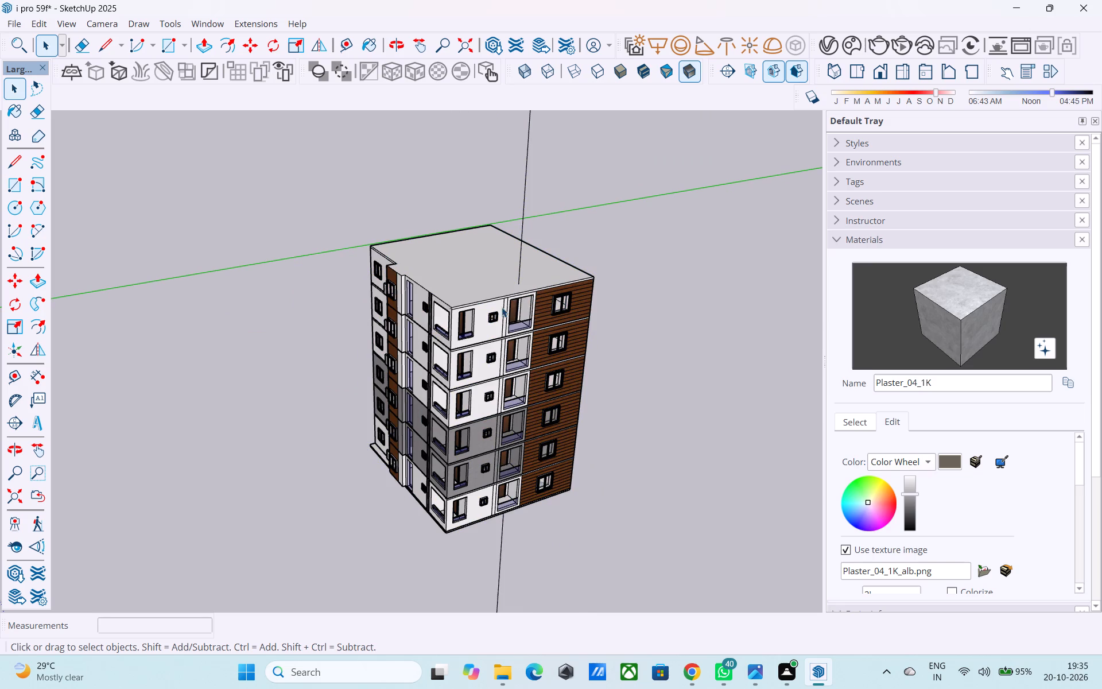
{"action": "right_click", "coordinate": [502, 307]}
{"action": "left_click", "coordinate": [531, 409]}
{"action": "left_click", "coordinate": [622, 297]}
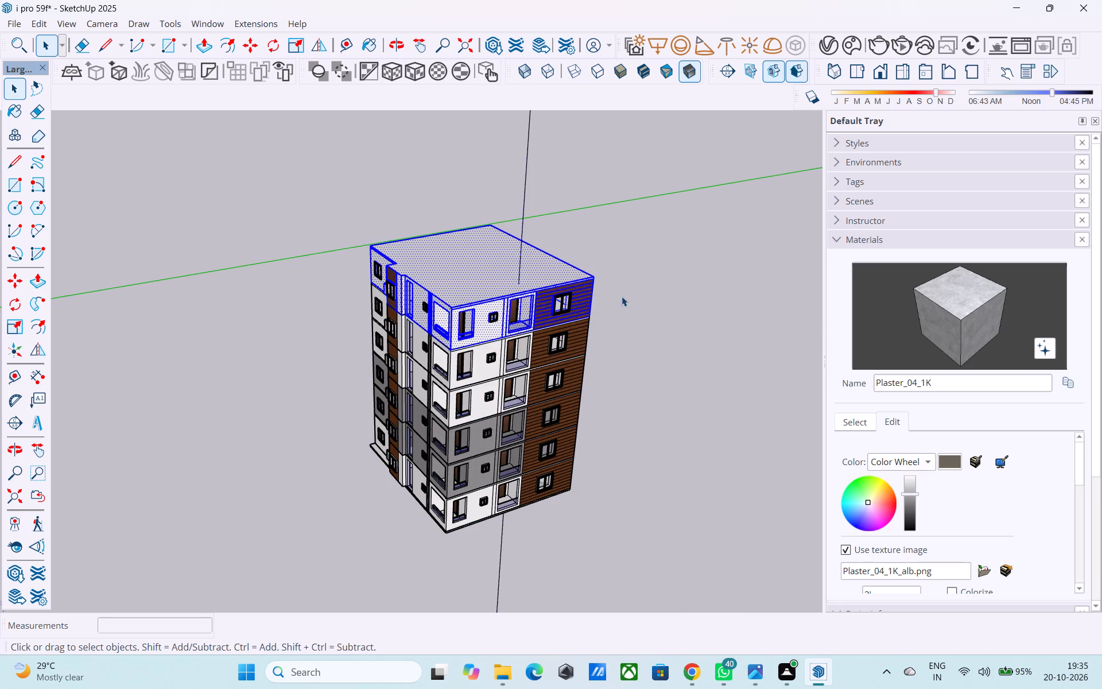
Offset the outline of the flat roof face inward by 6" to form a border strip.
{"action": "left_click", "coordinate": [546, 312]}
{"action": "scroll", "coordinate": [537, 299], "scroll_direction": "up", "scroll_amount": 8}
{"action": "middle_click_drag", "start_coordinate": [536, 283], "coordinate": [535, 274]}
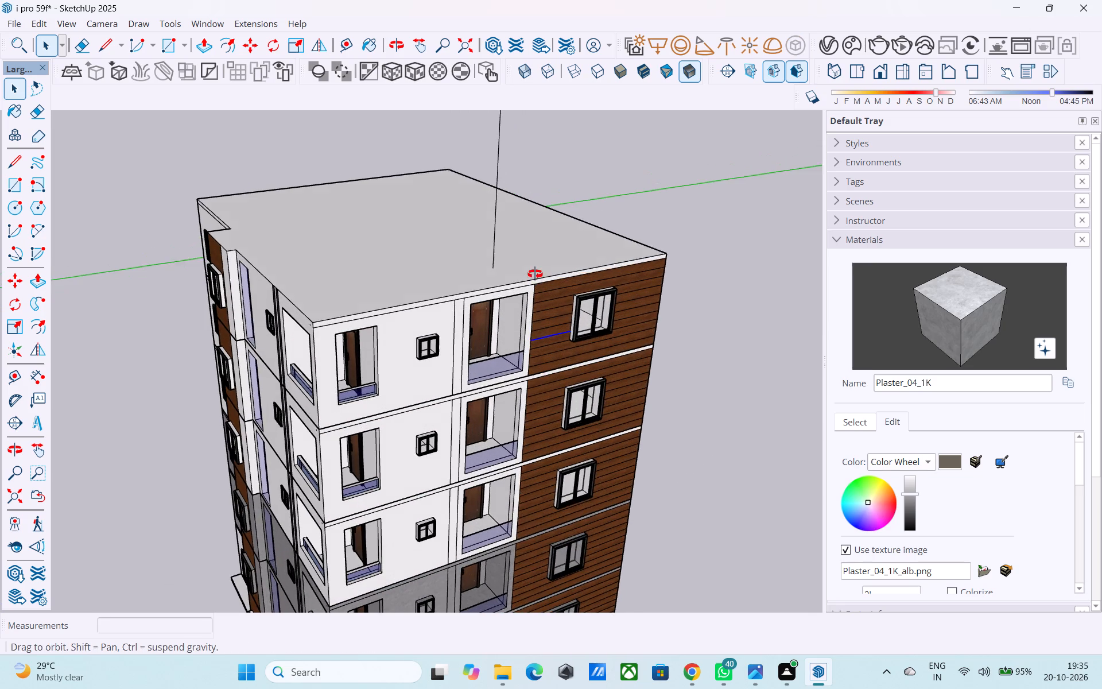
{"action": "middle_click_drag", "start_coordinate": [535, 274], "coordinate": [534, 270]}
{"action": "scroll", "coordinate": [533, 267], "scroll_direction": "up", "scroll_amount": 5}
{"action": "left_click", "coordinate": [475, 299]}
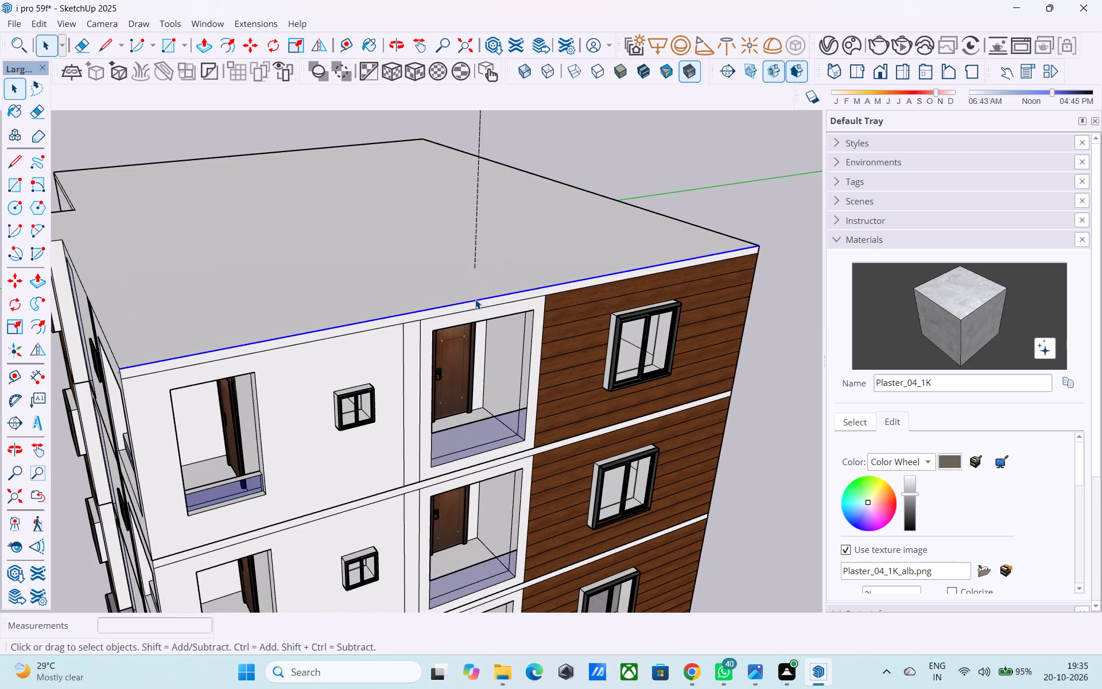
{"action": "scroll", "coordinate": [475, 299], "scroll_direction": "down", "scroll_amount": 6}
{"action": "middle_click_drag", "start_coordinate": [471, 299], "coordinate": [533, 251]}
{"action": "middle_click_drag", "start_coordinate": [533, 253], "coordinate": [562, 230]}
{"action": "scroll", "coordinate": [562, 230], "scroll_direction": "up", "scroll_amount": 4}
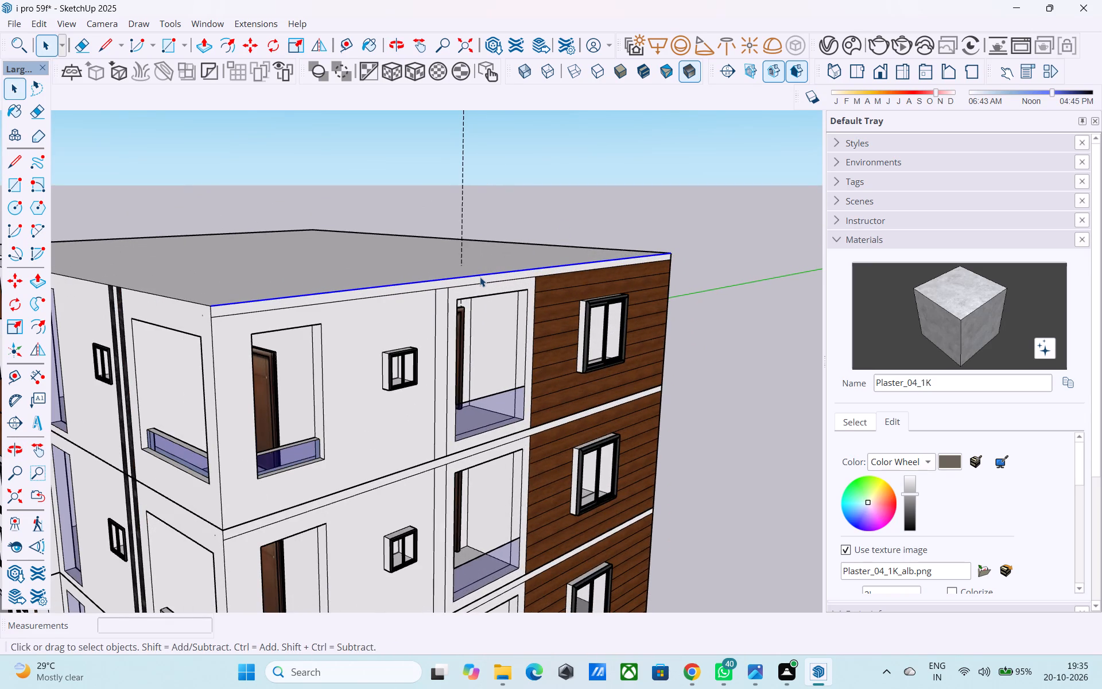
{"action": "scroll", "coordinate": [481, 275], "scroll_direction": "down", "scroll_amount": 4}
{"action": "middle_click_drag", "start_coordinate": [480, 281], "coordinate": [503, 383]}
{"action": "left_click", "coordinate": [416, 290]}
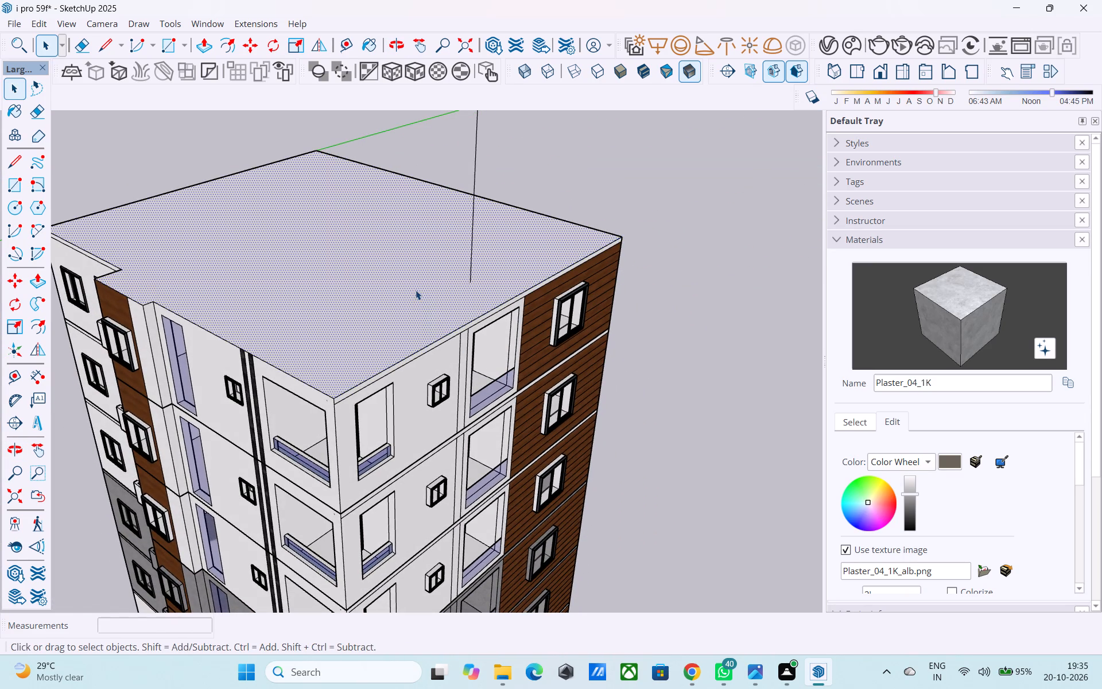
{"action": "key", "text": "f"}
{"action": "left_click", "coordinate": [415, 282]}
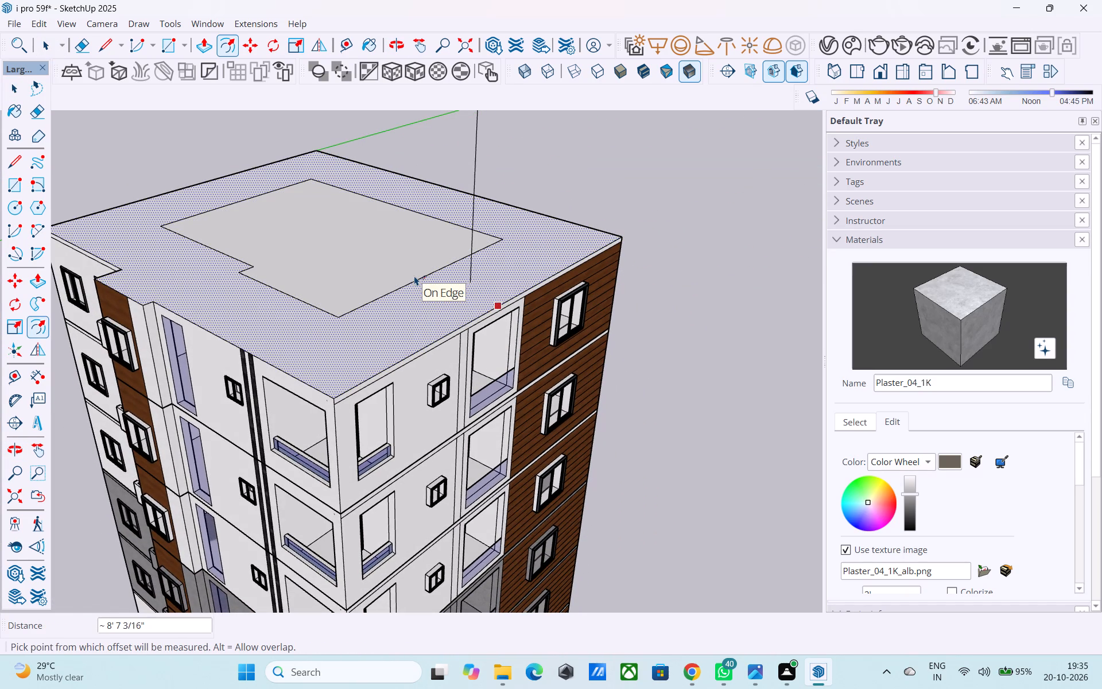
{"action": "type", "text": "6\""}
{"action": "key", "text": "Return"}
{"action": "key", "text": "space"}
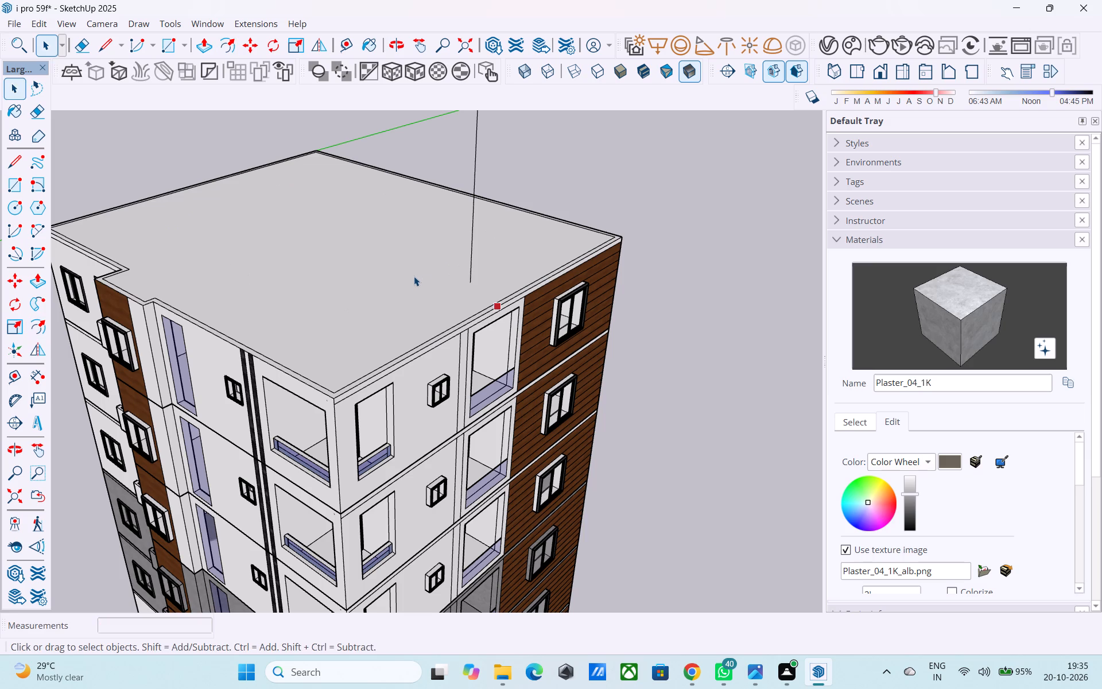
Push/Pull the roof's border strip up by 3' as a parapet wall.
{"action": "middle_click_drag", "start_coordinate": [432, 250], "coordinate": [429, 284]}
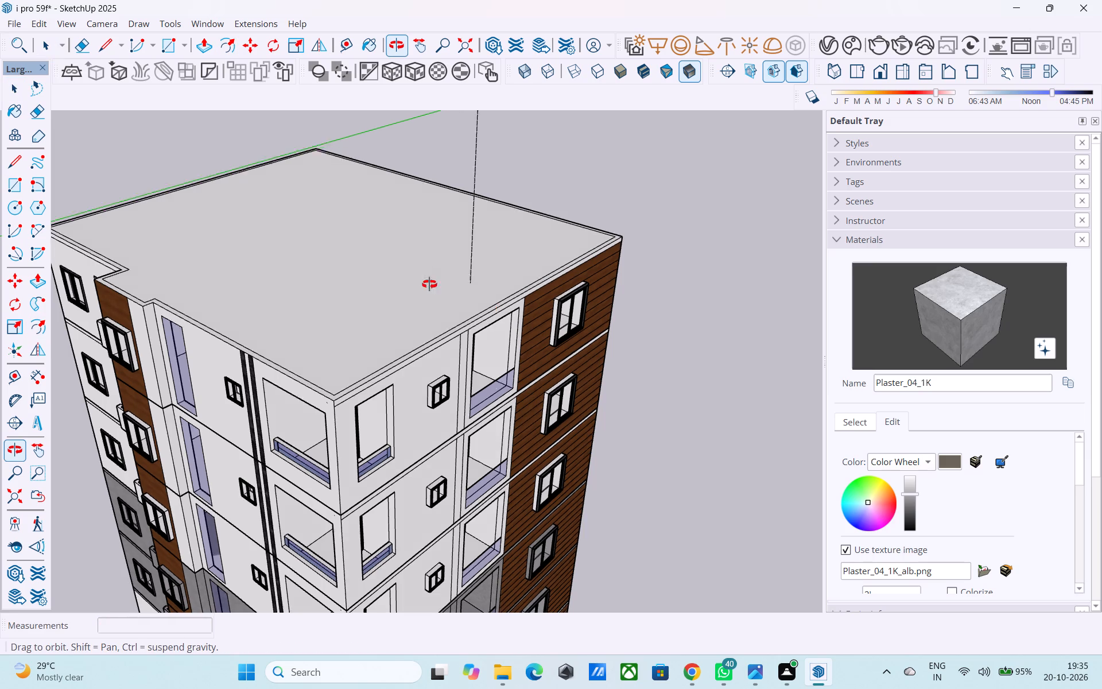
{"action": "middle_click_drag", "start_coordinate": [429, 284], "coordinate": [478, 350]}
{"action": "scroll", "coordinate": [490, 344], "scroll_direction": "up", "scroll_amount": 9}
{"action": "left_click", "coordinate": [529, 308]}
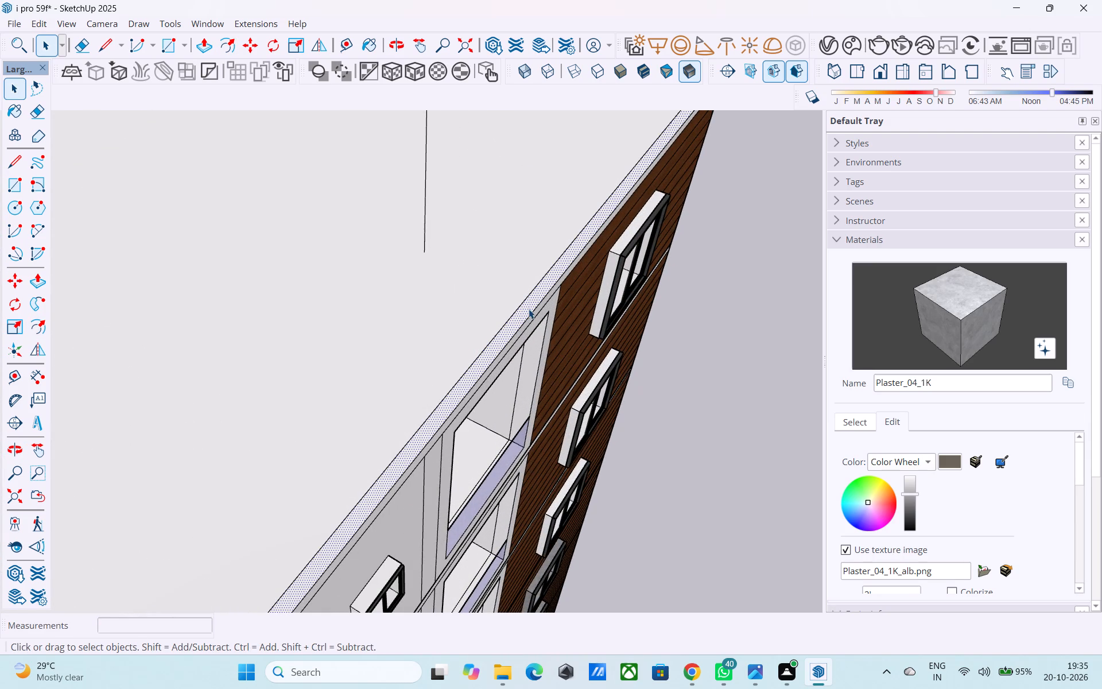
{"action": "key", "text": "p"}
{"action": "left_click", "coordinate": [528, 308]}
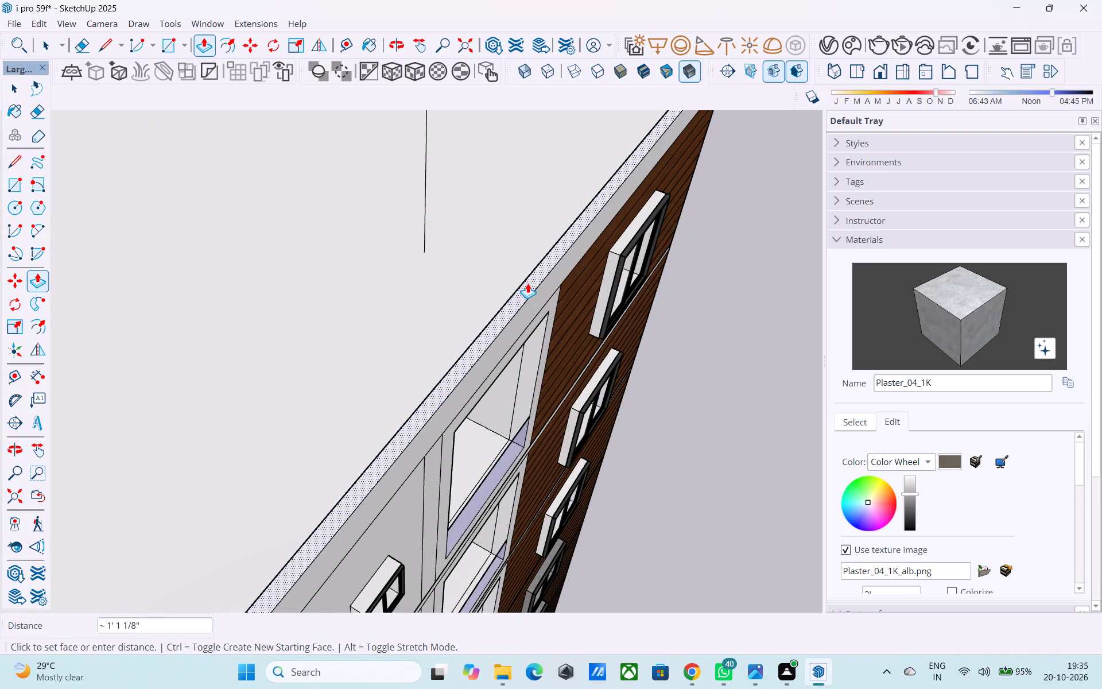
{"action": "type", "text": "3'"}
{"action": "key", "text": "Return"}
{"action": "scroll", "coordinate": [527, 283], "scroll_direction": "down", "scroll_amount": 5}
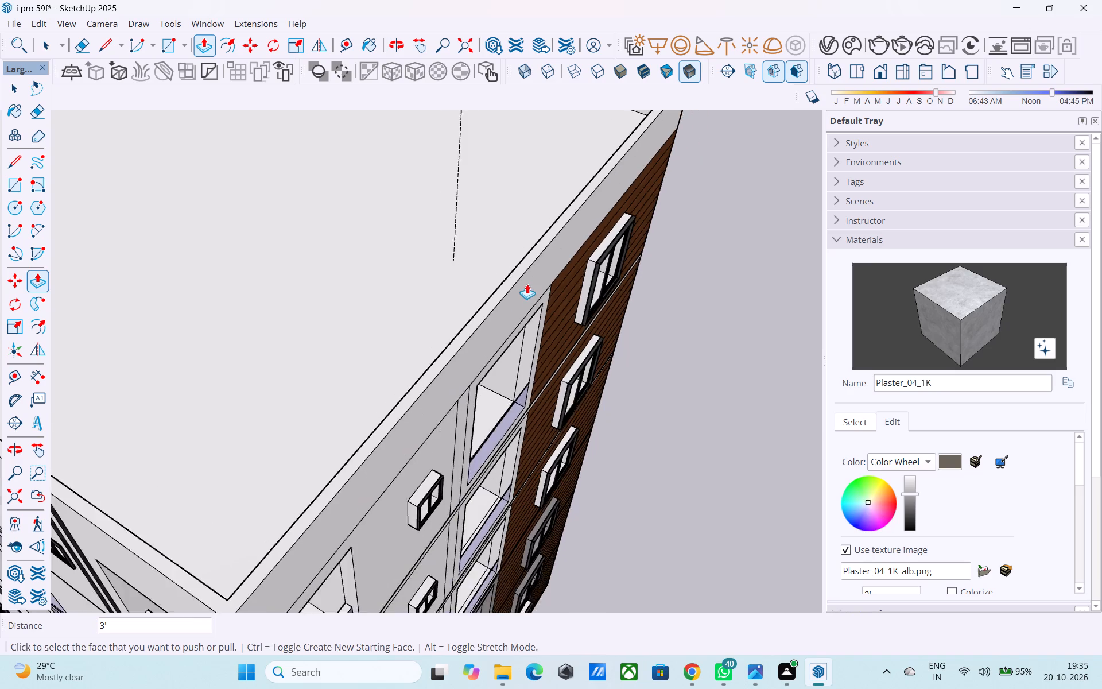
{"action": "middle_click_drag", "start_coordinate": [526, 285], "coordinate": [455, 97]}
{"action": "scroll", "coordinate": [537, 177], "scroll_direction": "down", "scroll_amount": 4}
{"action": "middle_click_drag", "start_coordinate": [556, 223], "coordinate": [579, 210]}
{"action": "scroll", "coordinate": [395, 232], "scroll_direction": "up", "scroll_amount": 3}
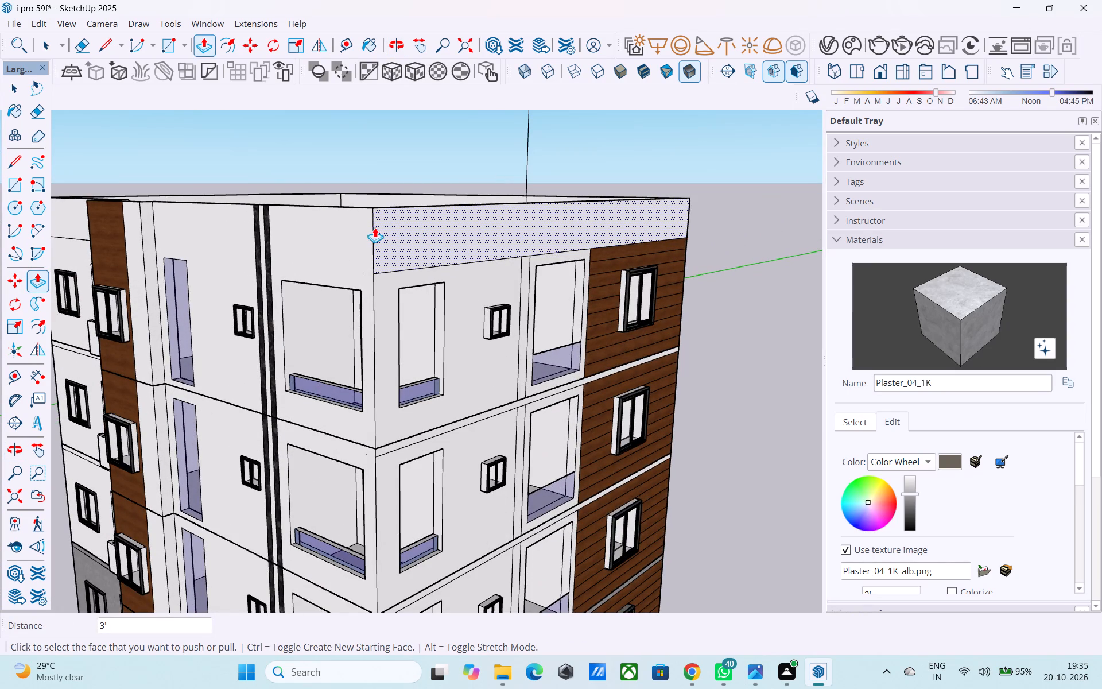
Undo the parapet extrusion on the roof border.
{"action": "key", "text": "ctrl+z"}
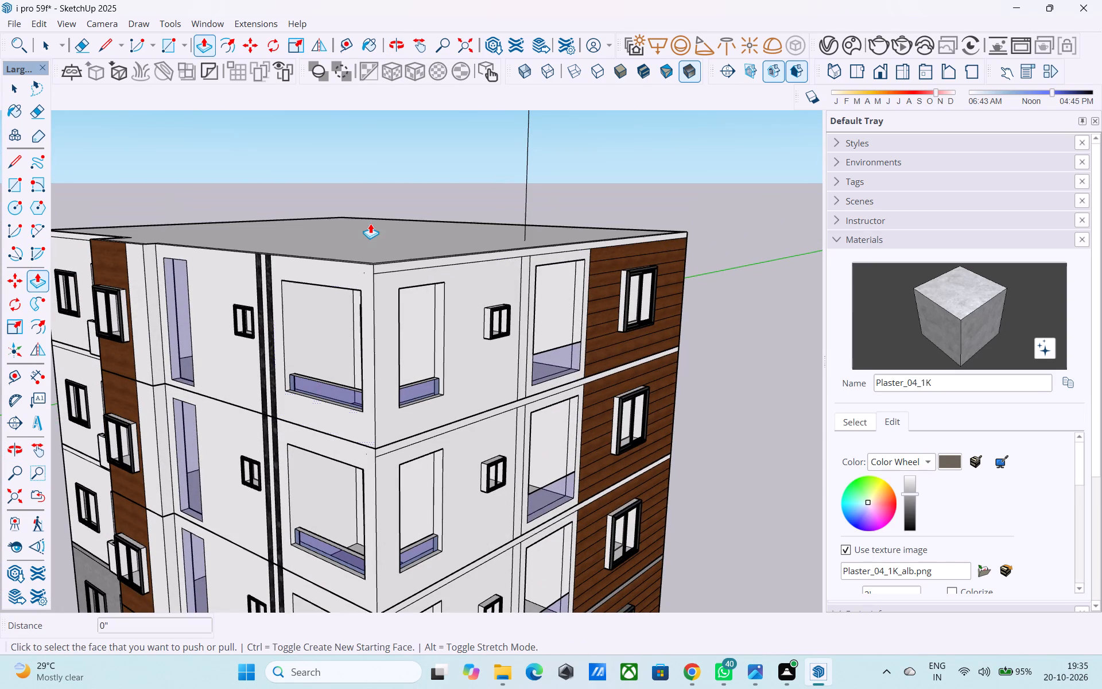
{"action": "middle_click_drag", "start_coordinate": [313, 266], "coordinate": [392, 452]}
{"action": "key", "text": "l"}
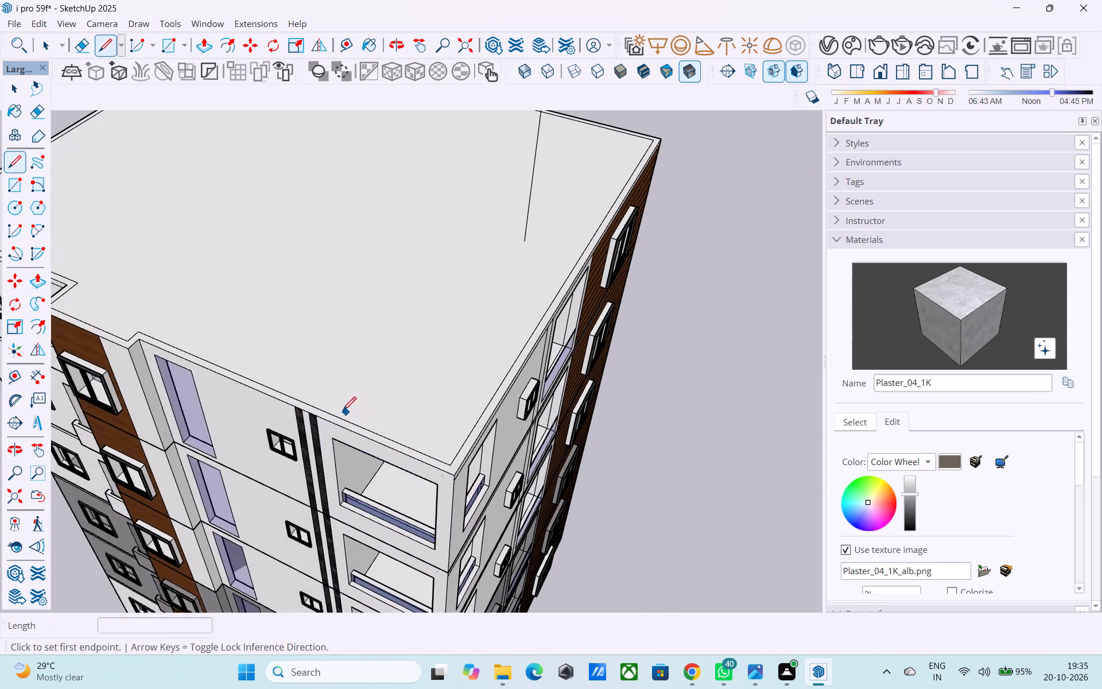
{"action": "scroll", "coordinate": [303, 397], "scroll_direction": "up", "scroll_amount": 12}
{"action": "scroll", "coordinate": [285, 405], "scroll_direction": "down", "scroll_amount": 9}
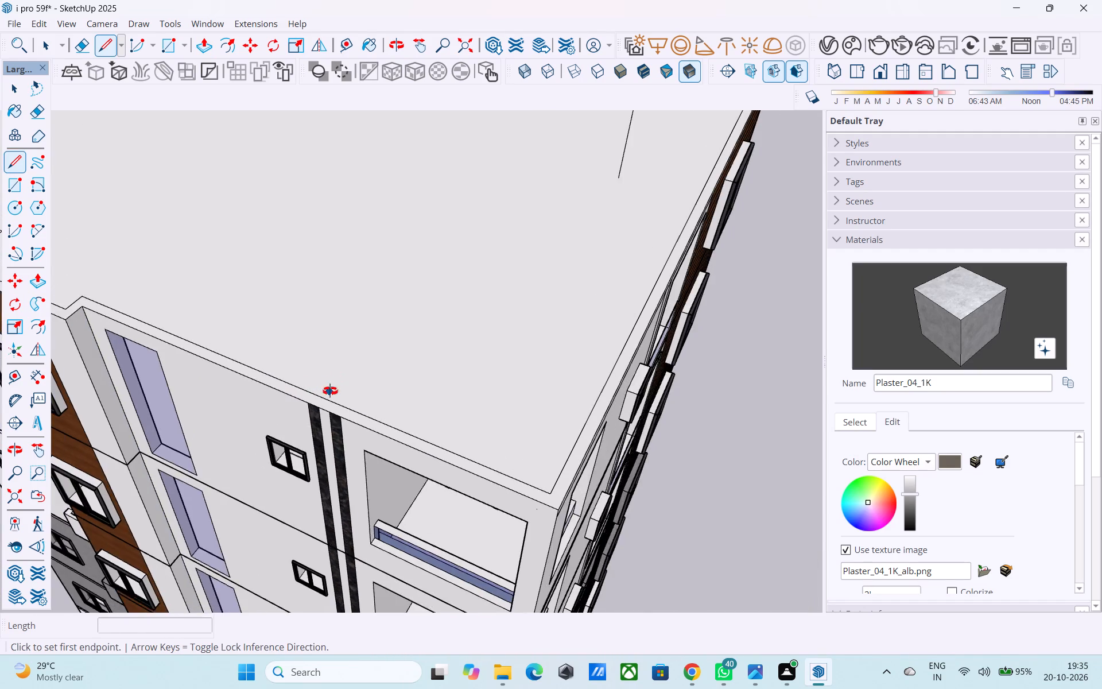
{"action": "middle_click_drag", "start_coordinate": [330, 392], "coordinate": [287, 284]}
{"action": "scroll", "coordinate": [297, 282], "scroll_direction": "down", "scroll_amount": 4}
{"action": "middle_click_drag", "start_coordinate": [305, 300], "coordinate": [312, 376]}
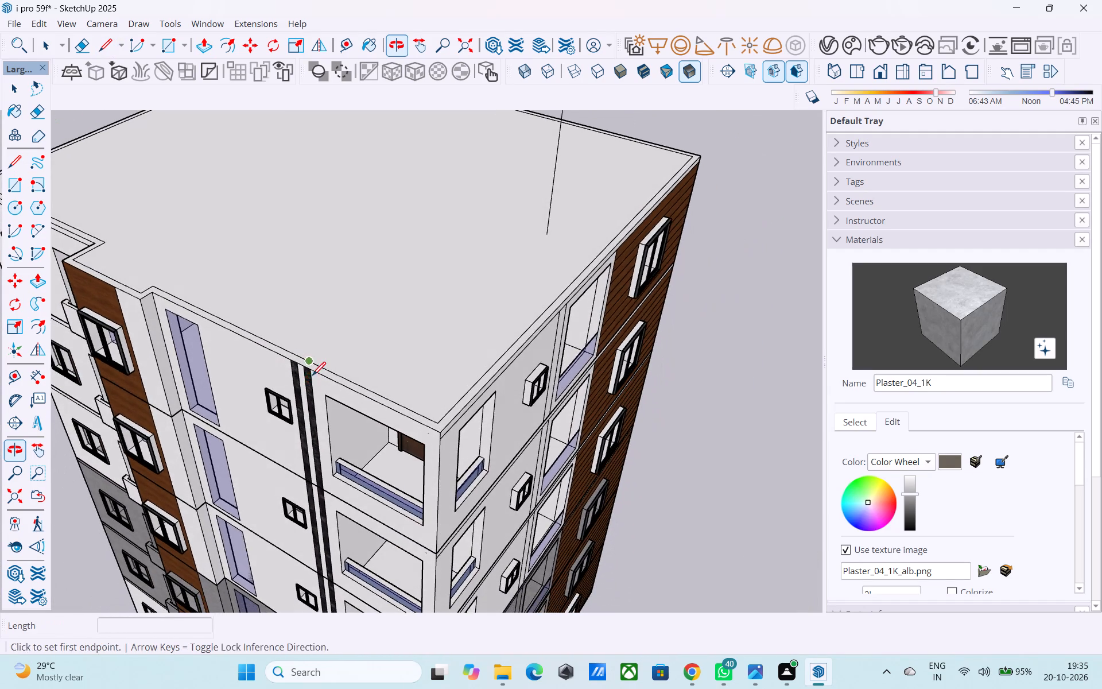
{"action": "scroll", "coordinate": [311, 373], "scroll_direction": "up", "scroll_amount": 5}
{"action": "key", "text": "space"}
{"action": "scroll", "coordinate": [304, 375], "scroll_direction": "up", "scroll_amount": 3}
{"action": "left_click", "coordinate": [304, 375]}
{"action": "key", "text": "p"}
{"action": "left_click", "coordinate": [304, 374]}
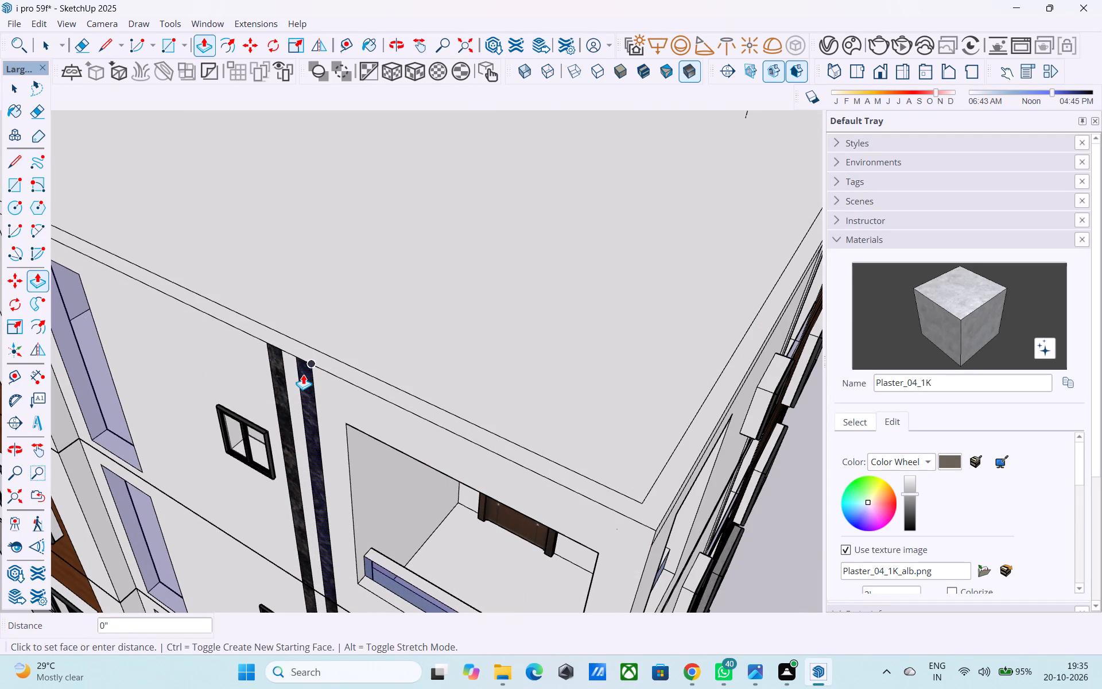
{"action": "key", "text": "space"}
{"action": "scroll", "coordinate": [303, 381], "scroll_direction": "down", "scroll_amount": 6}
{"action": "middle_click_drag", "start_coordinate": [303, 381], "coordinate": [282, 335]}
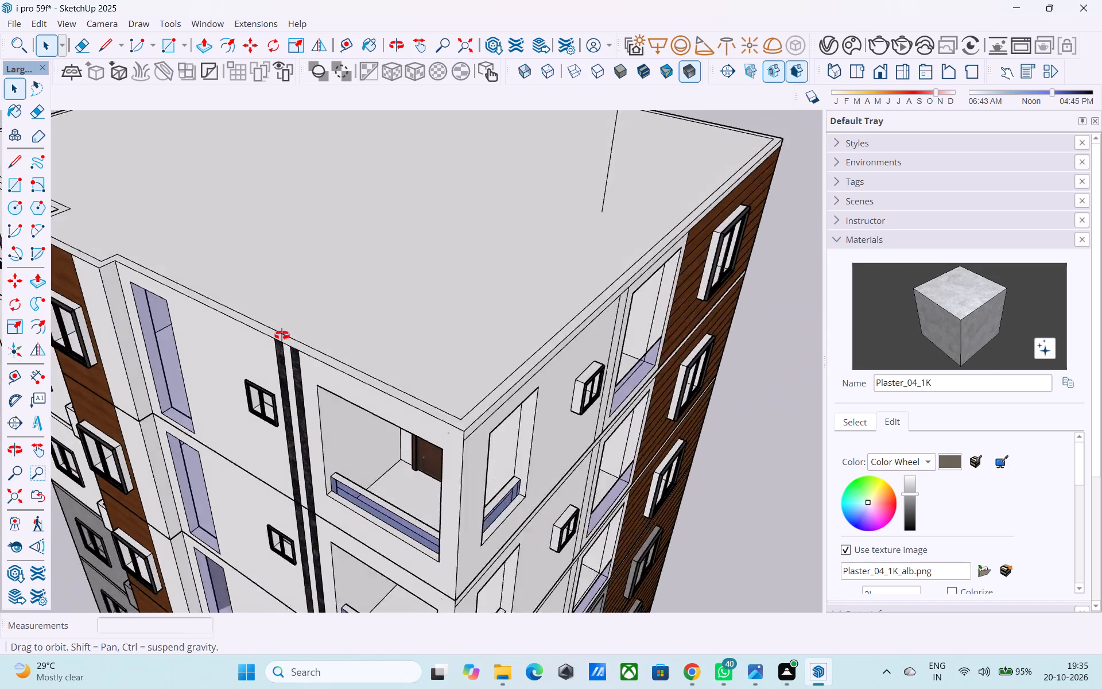
Inside the floor group just below the top floor, Push/Pull one dark vertical facade strip outward by 2".
{"action": "middle_click_drag", "start_coordinate": [282, 335], "coordinate": [280, 313]}
{"action": "scroll", "coordinate": [280, 313], "scroll_direction": "up", "scroll_amount": 5}
{"action": "left_click", "coordinate": [297, 339]}
{"action": "scroll", "coordinate": [294, 332], "scroll_direction": "down", "scroll_amount": 10}
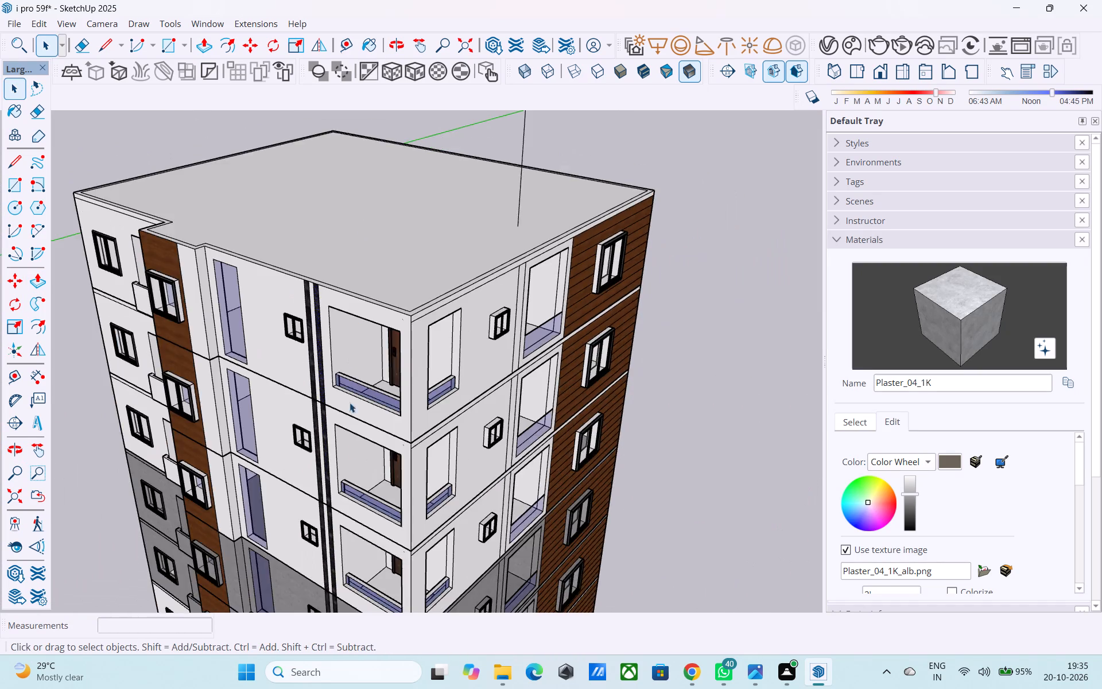
{"action": "scroll", "coordinate": [351, 447], "scroll_direction": "up", "scroll_amount": 12}
{"action": "left_click", "coordinate": [290, 396]}
{"action": "triple_click", "coordinate": [287, 392]}
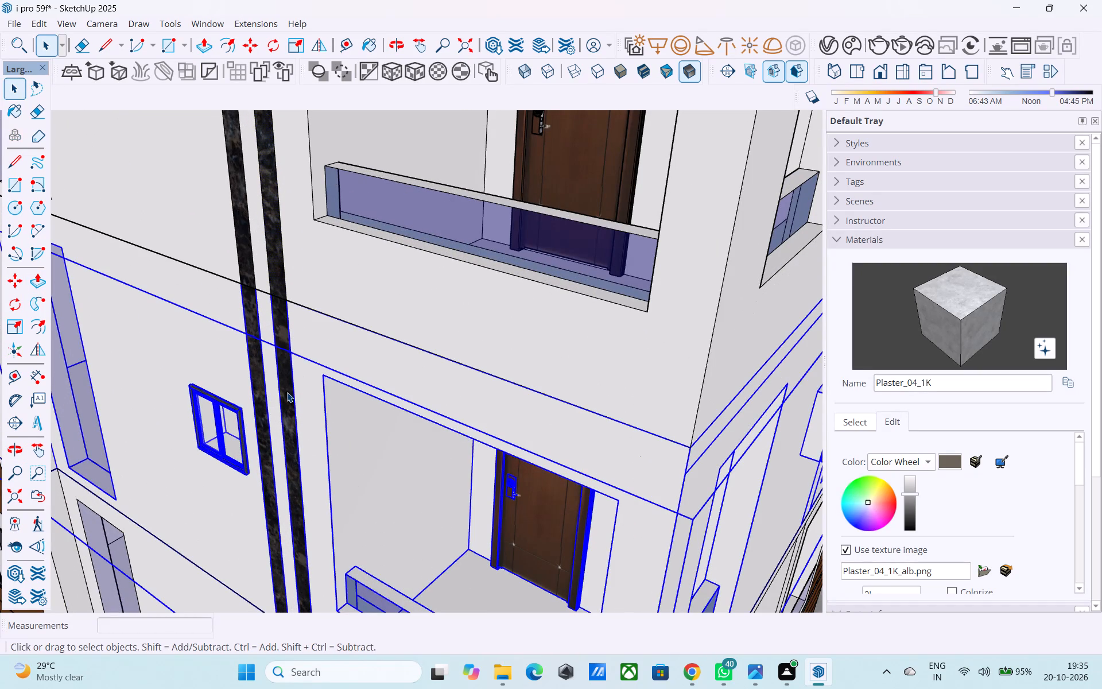
{"action": "left_click", "coordinate": [287, 387]}
{"action": "left_click", "coordinate": [284, 367]}
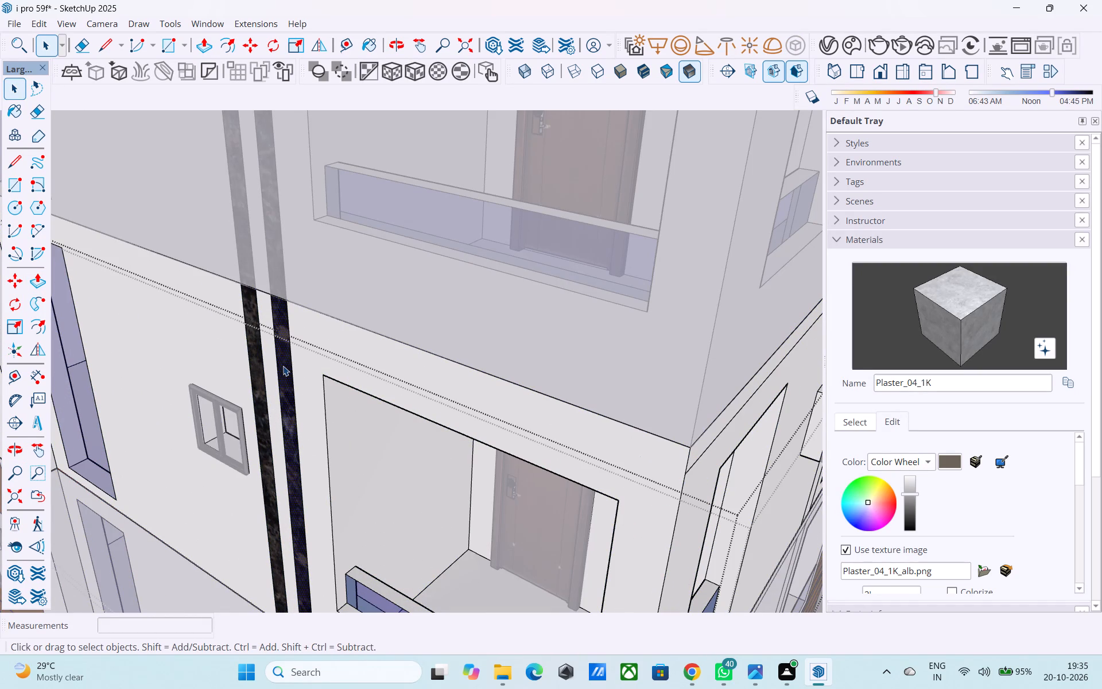
{"action": "key", "text": "p"}
{"action": "left_click", "coordinate": [283, 365]}
{"action": "key", "text": "2"}
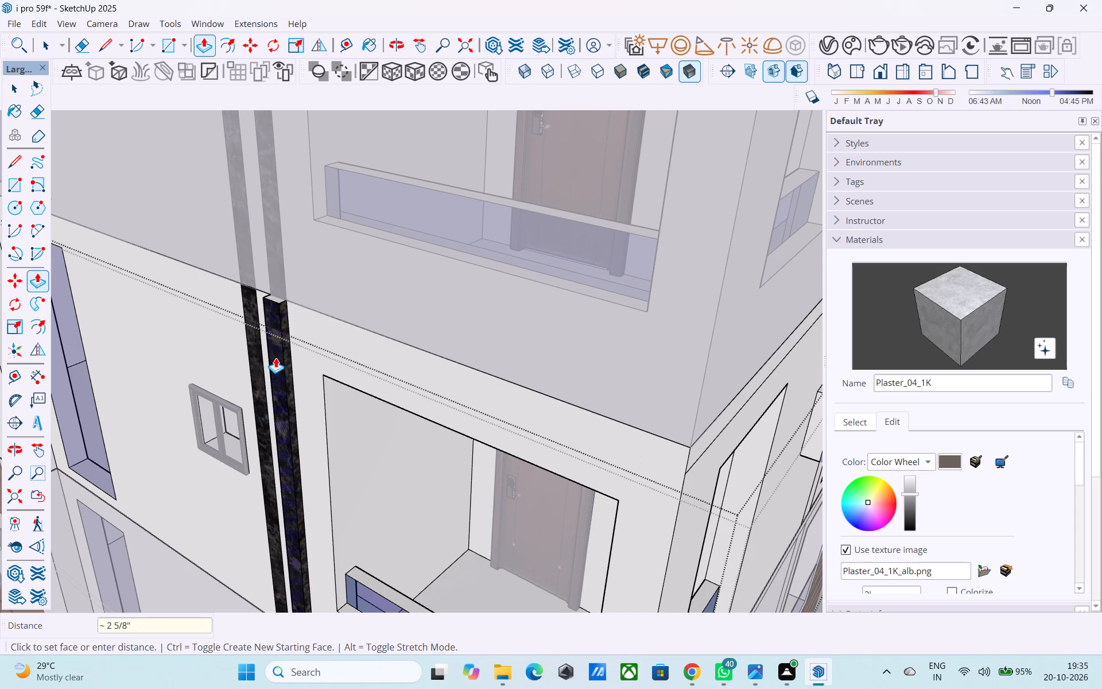
{"action": "key", "text": "shift+quotedbl"}
{"action": "key", "text": "Return"}
Extrude the neighbouring dark strip on that floor by the same 2" and leave the floor group.
{"action": "scroll", "coordinate": [253, 336], "scroll_direction": "up", "scroll_amount": 4}
{"action": "double_click", "coordinate": [253, 336]}
{"action": "scroll", "coordinate": [252, 335], "scroll_direction": "down", "scroll_amount": 12}
{"action": "middle_click_drag", "start_coordinate": [256, 301], "coordinate": [274, 379]}
{"action": "scroll", "coordinate": [270, 381], "scroll_direction": "down", "scroll_amount": 8}
{"action": "key", "text": "space"}
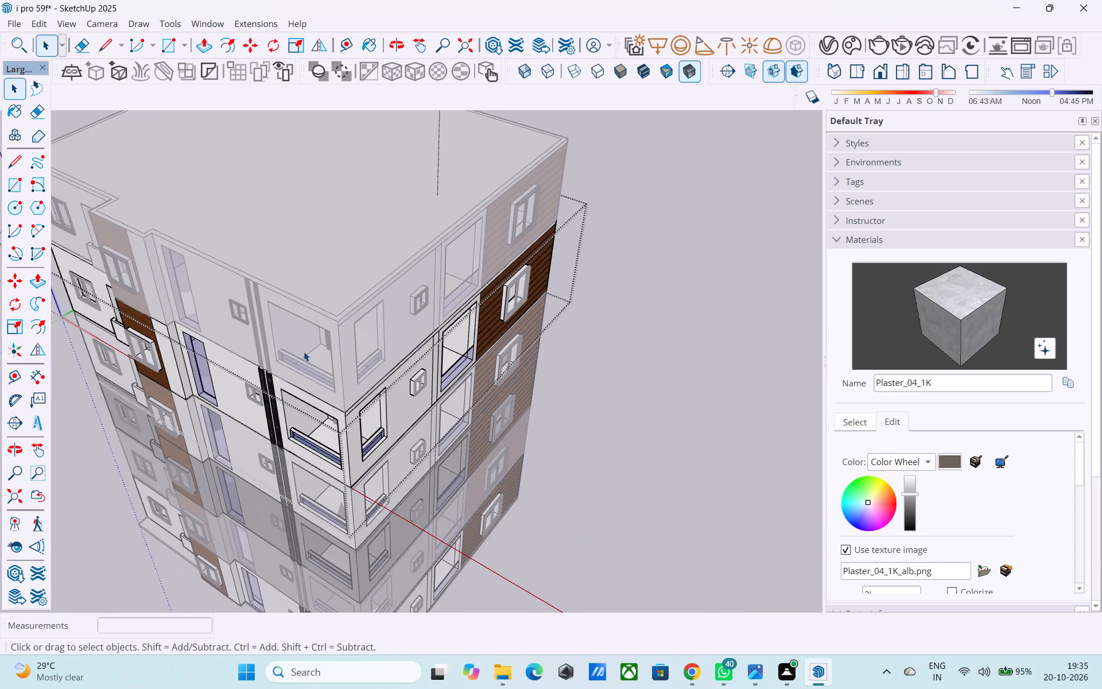
{"action": "left_click", "coordinate": [306, 309]}
{"action": "left_click", "coordinate": [651, 369]}
{"action": "left_click", "coordinate": [262, 320]}
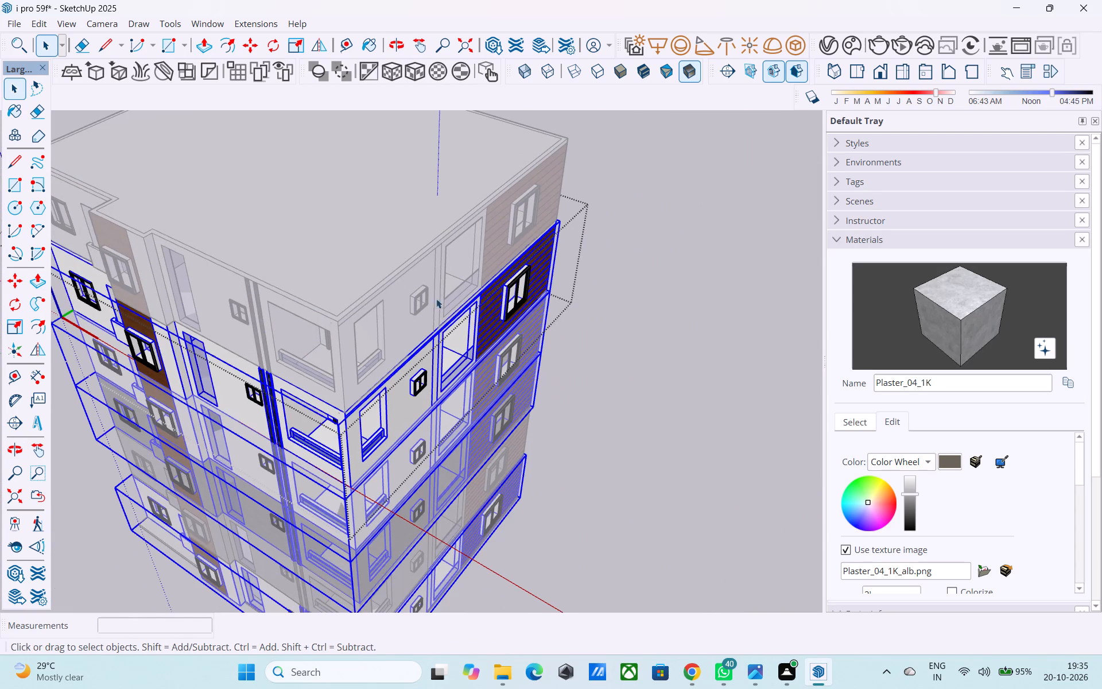
{"action": "double_click", "coordinate": [620, 302]}
Push/Pull both dark vertical strips on the top floor's facade outward by the same 2".
{"action": "left_click", "coordinate": [271, 298]}
{"action": "scroll", "coordinate": [257, 297], "scroll_direction": "up", "scroll_amount": 4}
{"action": "double_click", "coordinate": [257, 296]}
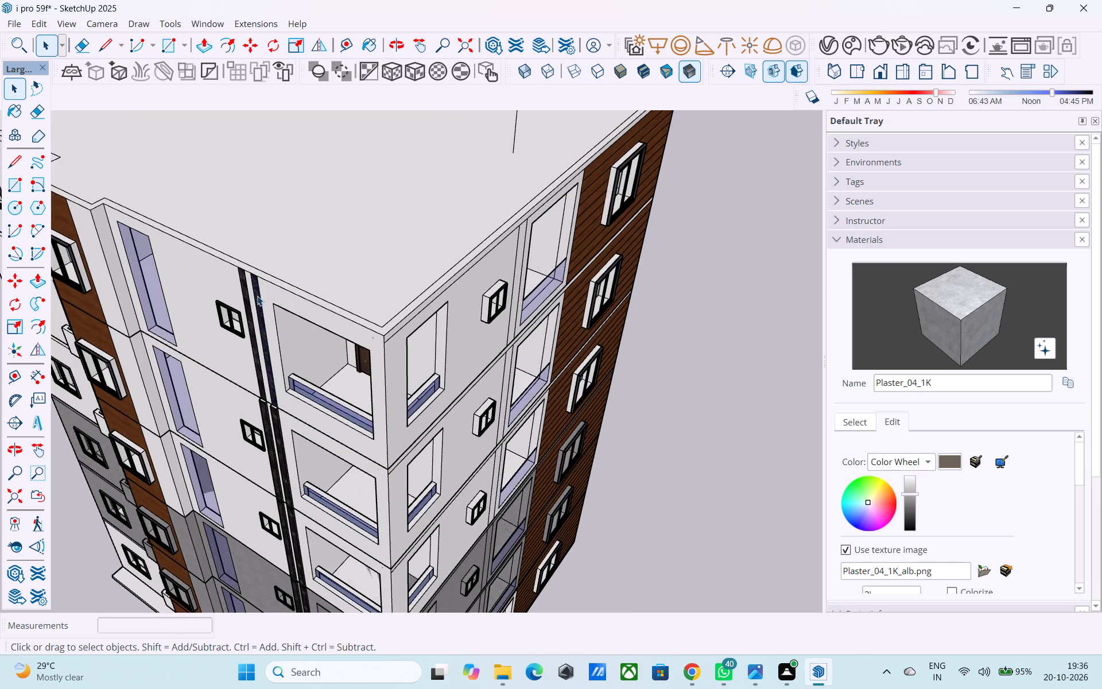
{"action": "scroll", "coordinate": [254, 295], "scroll_direction": "up", "scroll_amount": 4}
{"action": "left_click", "coordinate": [254, 293]}
{"action": "scroll", "coordinate": [255, 293], "scroll_direction": "up", "scroll_amount": 4}
{"action": "left_click", "coordinate": [260, 292]}
{"action": "scroll", "coordinate": [260, 293], "scroll_direction": "up", "scroll_amount": 3}
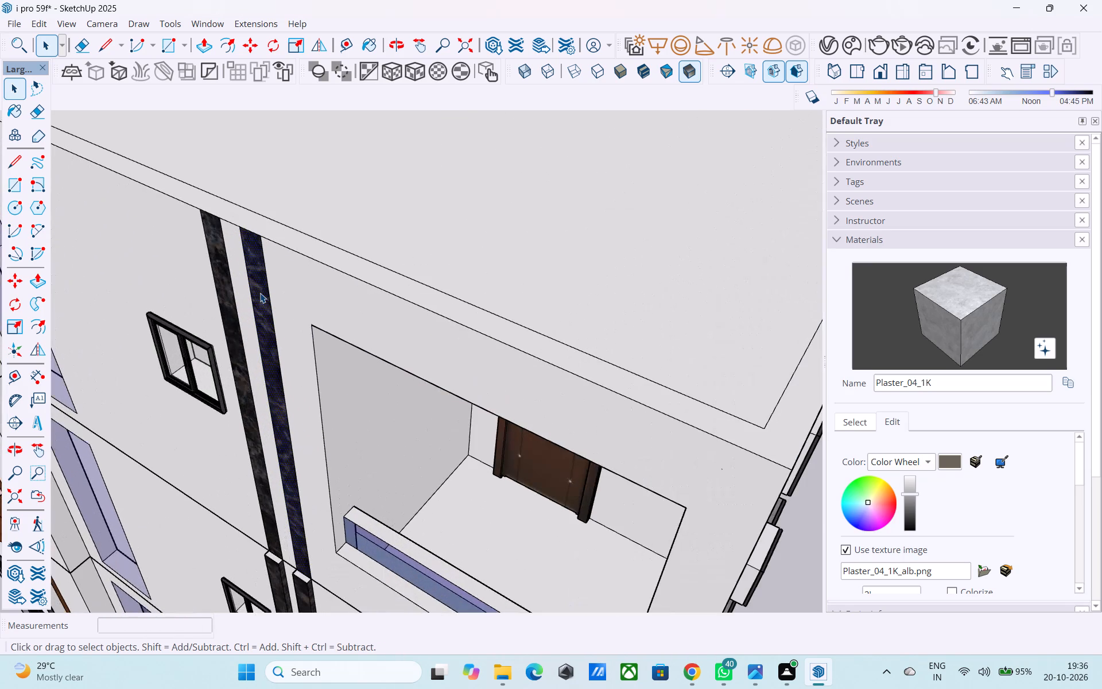
{"action": "key", "text": "p"}
{"action": "double_click", "coordinate": [260, 293]}
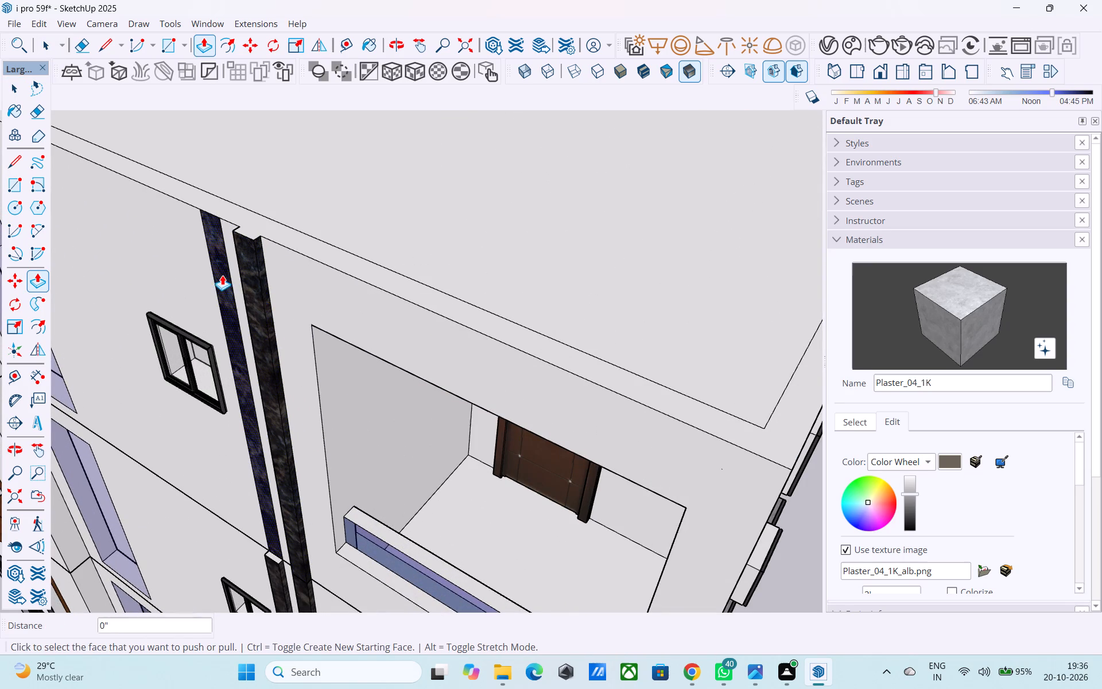
{"action": "double_click", "coordinate": [222, 275]}
{"action": "scroll", "coordinate": [222, 273], "scroll_direction": "down", "scroll_amount": 6}
Draw a line about 1' 6" long along the roof's outer edge behind the tops of the two dark strips.
{"action": "key", "text": "l"}
{"action": "scroll", "coordinate": [235, 254], "scroll_direction": "up", "scroll_amount": 2}
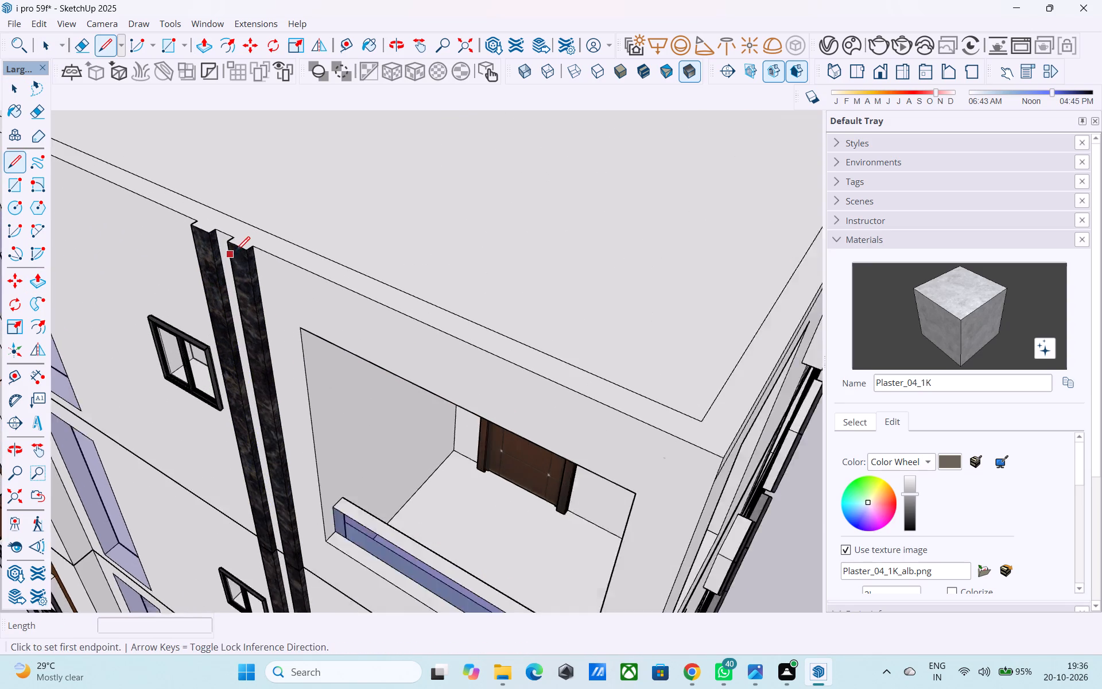
{"action": "scroll", "coordinate": [236, 251], "scroll_direction": "up", "scroll_amount": 4}
{"action": "left_click", "coordinate": [258, 247]}
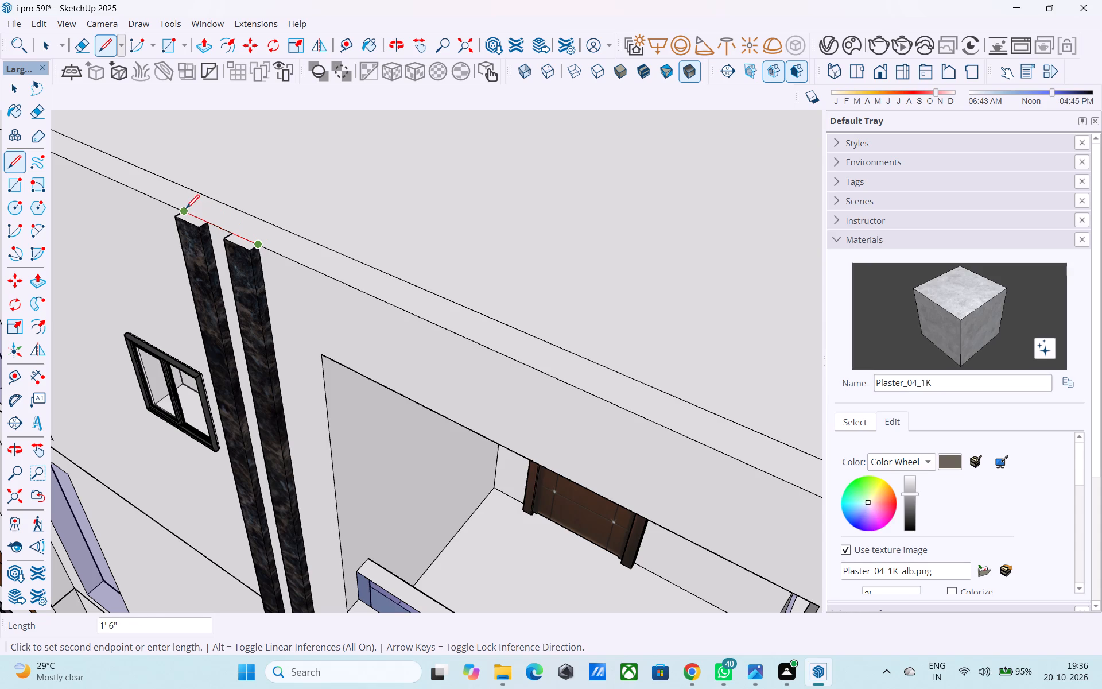
{"action": "left_click", "coordinate": [186, 208]}
{"action": "key", "text": "space"}
Push/Pull the roof's border strip up by 3' to form the parapet wall.
{"action": "scroll", "coordinate": [189, 208], "scroll_direction": "down", "scroll_amount": 15}
{"action": "scroll", "coordinate": [383, 303], "scroll_direction": "up", "scroll_amount": 4}
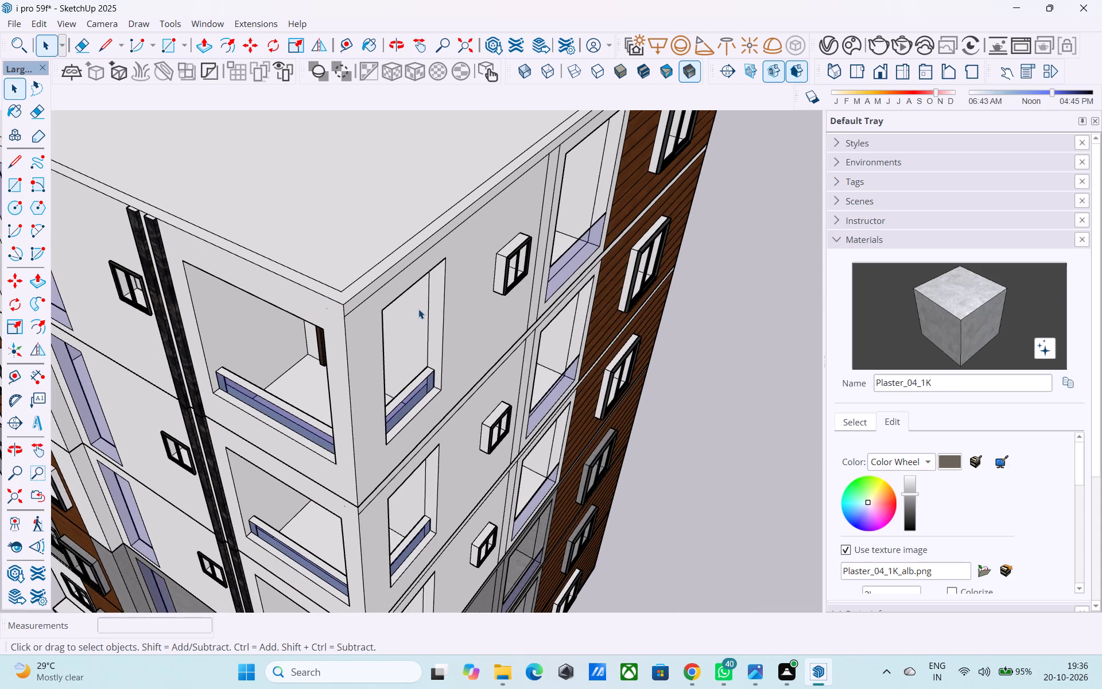
{"action": "scroll", "coordinate": [335, 298], "scroll_direction": "up", "scroll_amount": 4}
{"action": "left_click", "coordinate": [325, 282]}
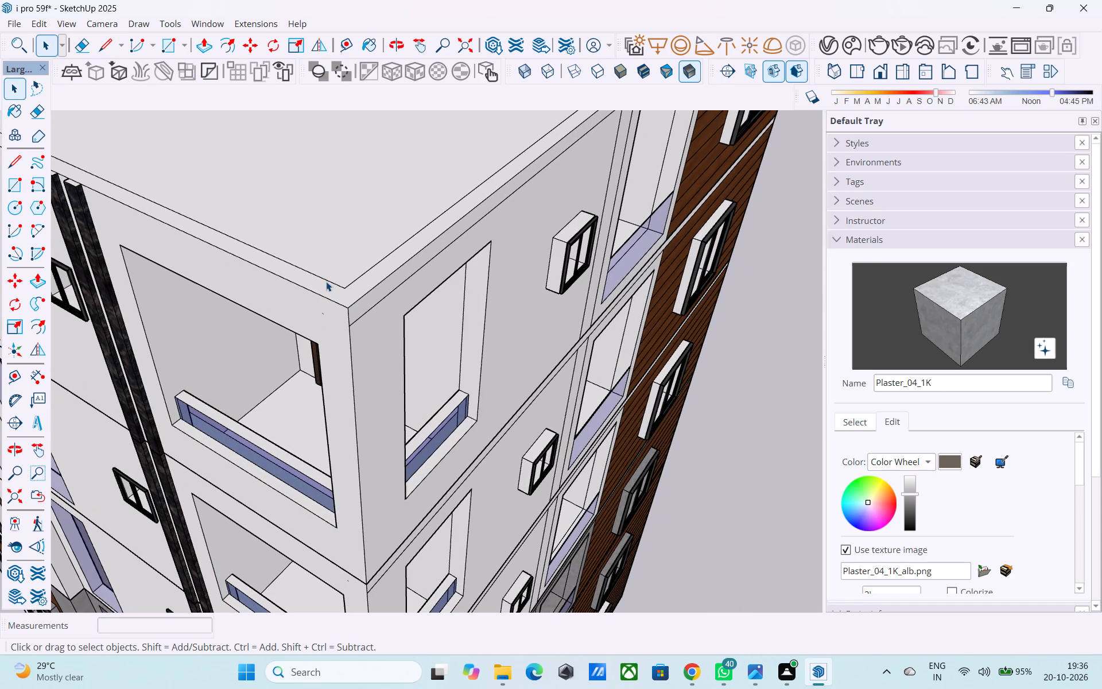
{"action": "left_click", "coordinate": [326, 283]}
{"action": "left_click", "coordinate": [321, 289]}
{"action": "key", "text": "p"}
{"action": "left_click", "coordinate": [321, 288]}
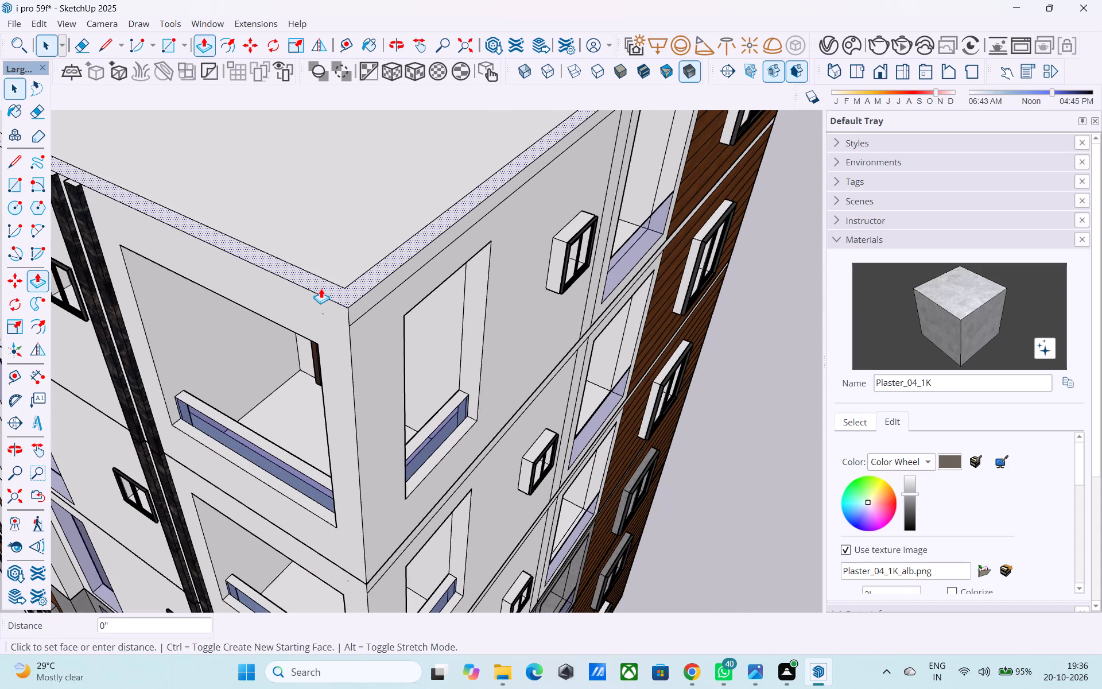
{"action": "type", "text": "3'"}
{"action": "key", "text": "Return"}
Draw a 22' 6" line along the parapet's base, from the building corner across the dark strips to the recessed wall's inner corner.
{"action": "scroll", "coordinate": [312, 270], "scroll_direction": "down", "scroll_amount": 10}
{"action": "middle_click_drag", "start_coordinate": [329, 333], "coordinate": [475, 196]}
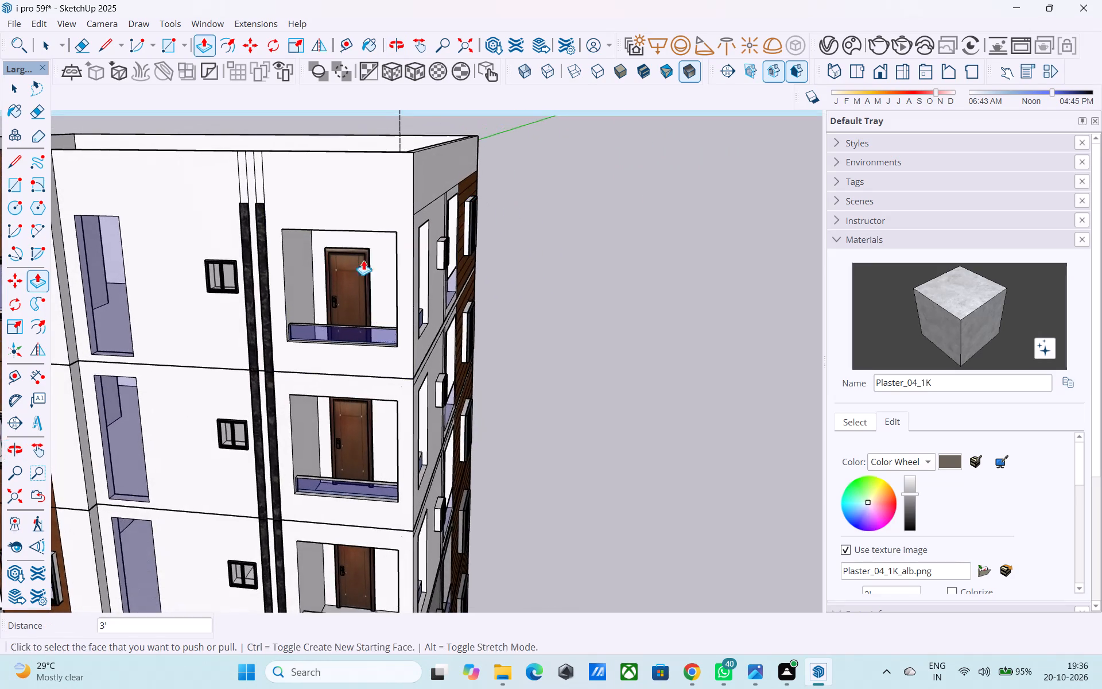
{"action": "middle_click_drag", "start_coordinate": [362, 260], "coordinate": [422, 366]}
{"action": "middle_click_drag", "start_coordinate": [409, 335], "coordinate": [258, 252]}
{"action": "middle_click_drag", "start_coordinate": [342, 258], "coordinate": [346, 282]}
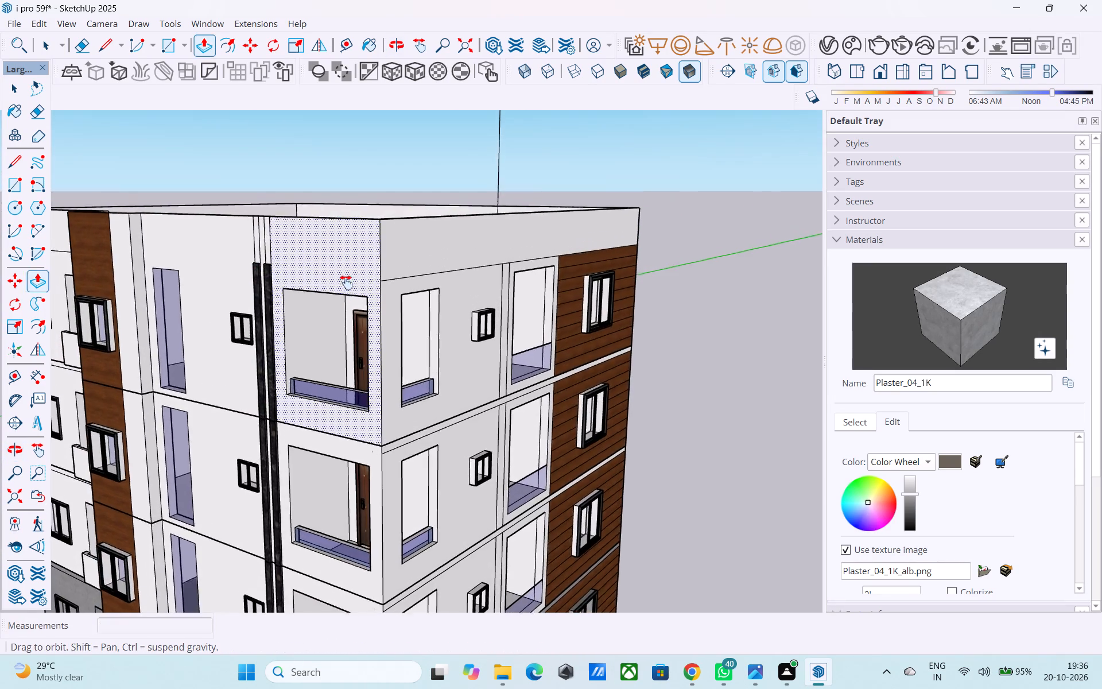
{"action": "middle_click_drag", "start_coordinate": [346, 282], "coordinate": [130, 271]}
{"action": "middle_click_drag", "start_coordinate": [294, 284], "coordinate": [424, 288]}
{"action": "scroll", "coordinate": [400, 293], "scroll_direction": "up", "scroll_amount": 1}
{"action": "key", "text": "l"}
{"action": "left_click", "coordinate": [348, 269]}
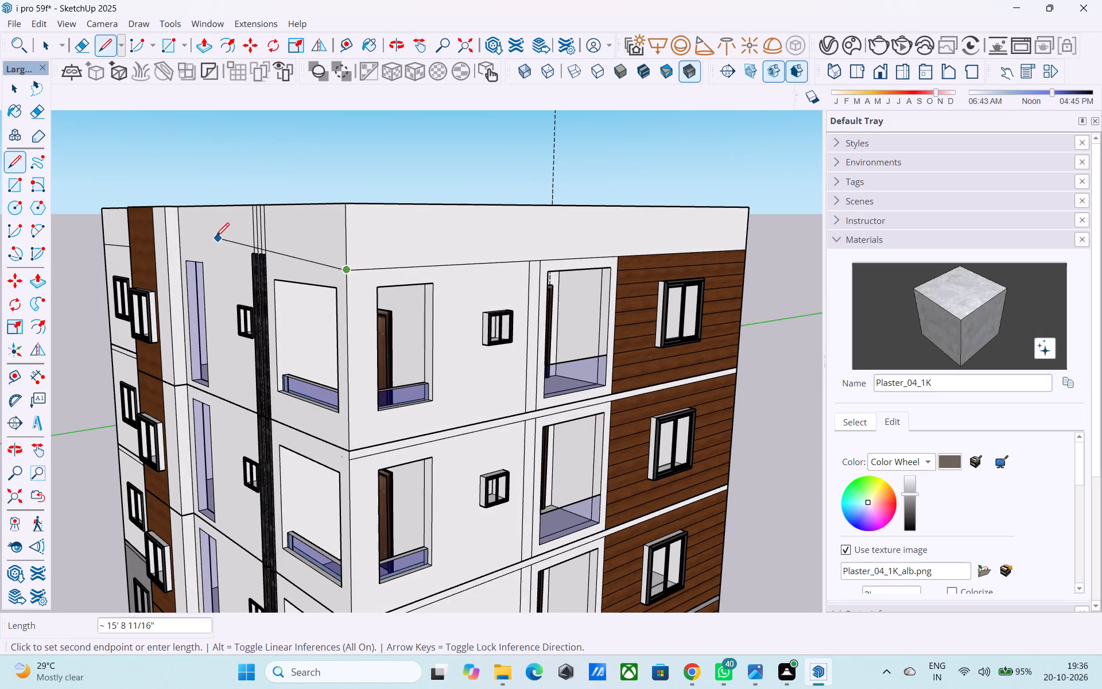
{"action": "scroll", "coordinate": [186, 249], "scroll_direction": "up", "scroll_amount": 4}
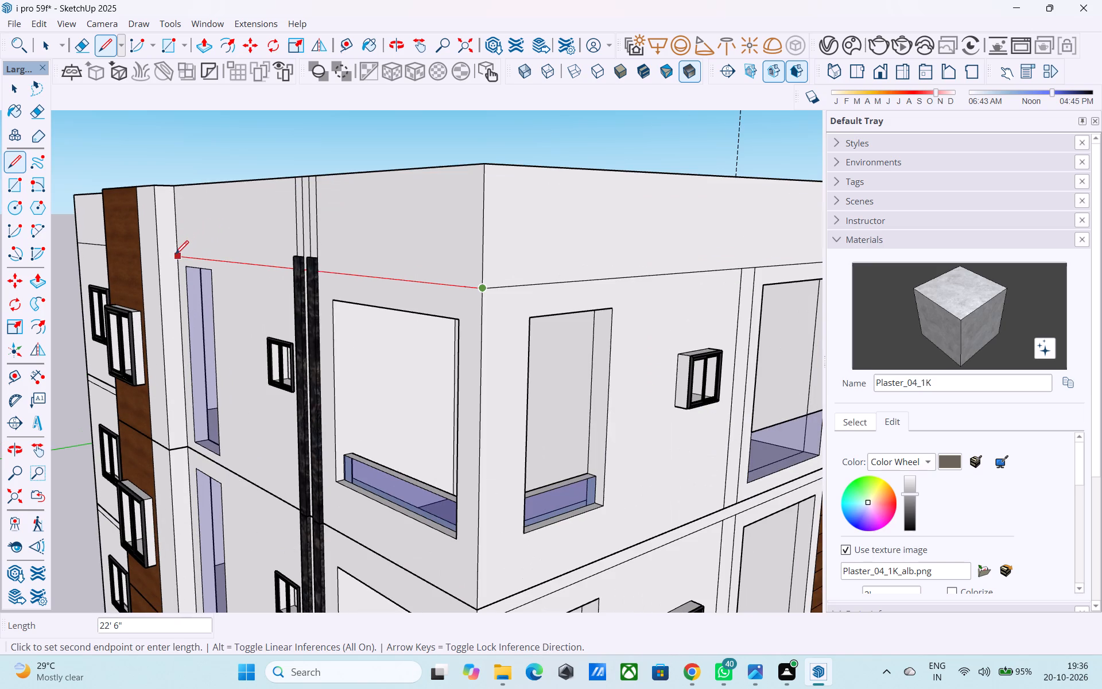
{"action": "left_click", "coordinate": [175, 256]}
{"action": "key", "text": "space"}
Push/Pull the top of the dark strip nearer the building corner down to the parapet's base line.
{"action": "scroll", "coordinate": [305, 260], "scroll_direction": "up", "scroll_amount": 7}
{"action": "middle_click_drag", "start_coordinate": [310, 259], "coordinate": [320, 323]}
{"action": "scroll", "coordinate": [320, 323], "scroll_direction": "up", "scroll_amount": 3}
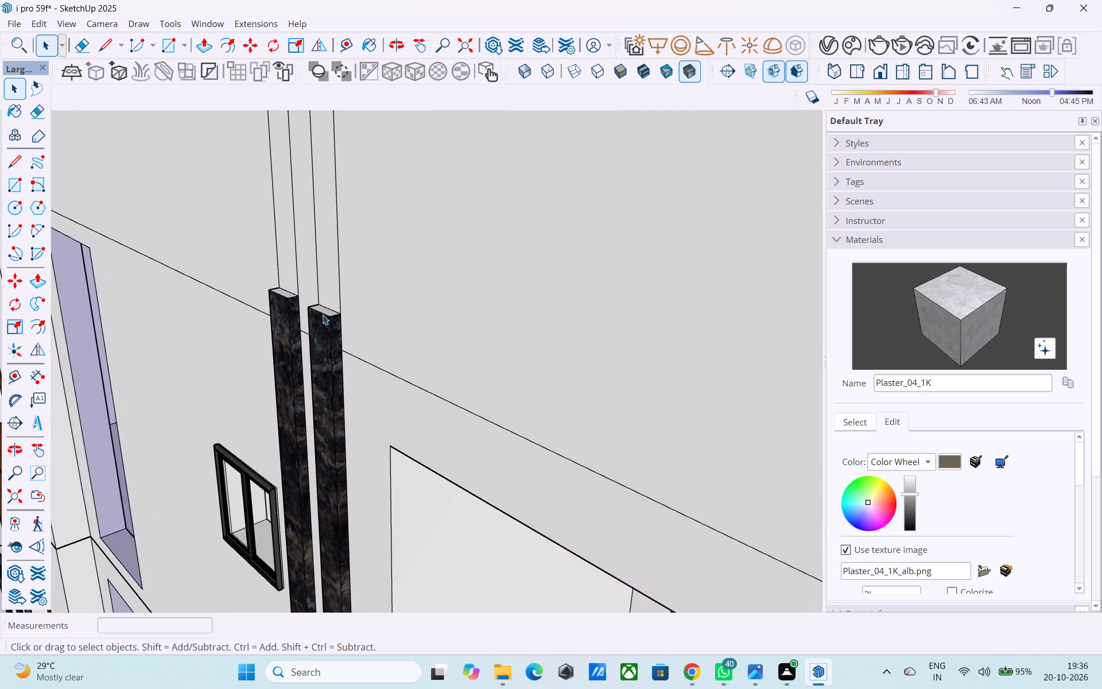
{"action": "left_click", "coordinate": [323, 312]}
{"action": "scroll", "coordinate": [323, 312], "scroll_direction": "up", "scroll_amount": 4}
{"action": "left_click", "coordinate": [324, 309]}
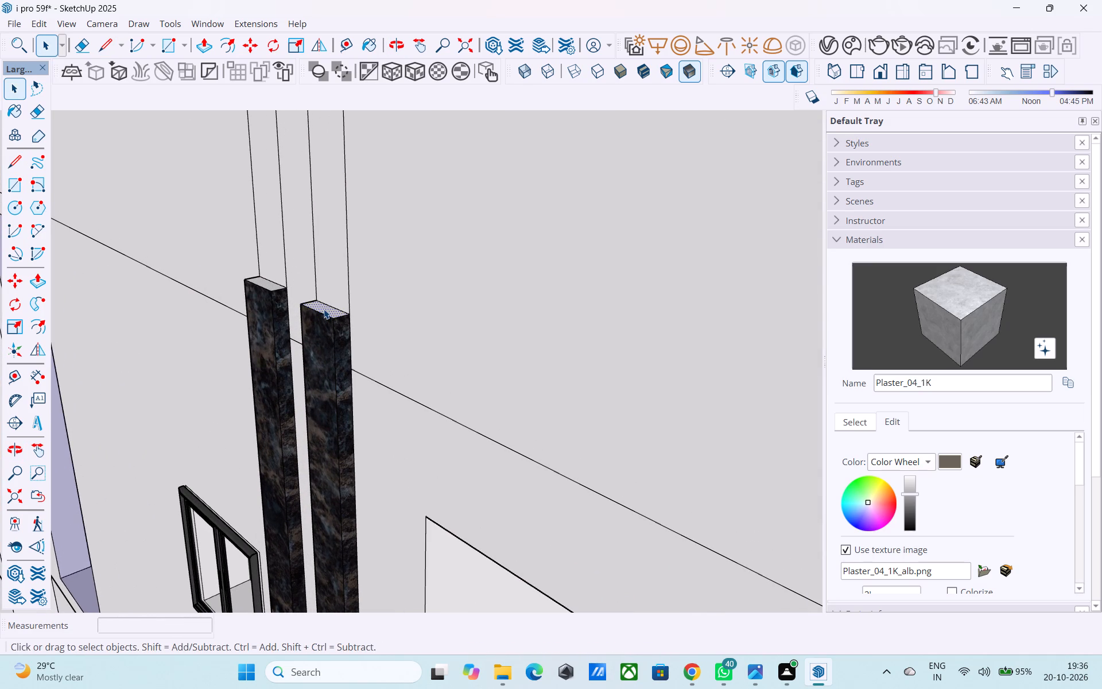
{"action": "key", "text": "p"}
{"action": "left_click", "coordinate": [324, 309]}
{"action": "left_click", "coordinate": [363, 372]}
{"action": "key", "text": "space"}
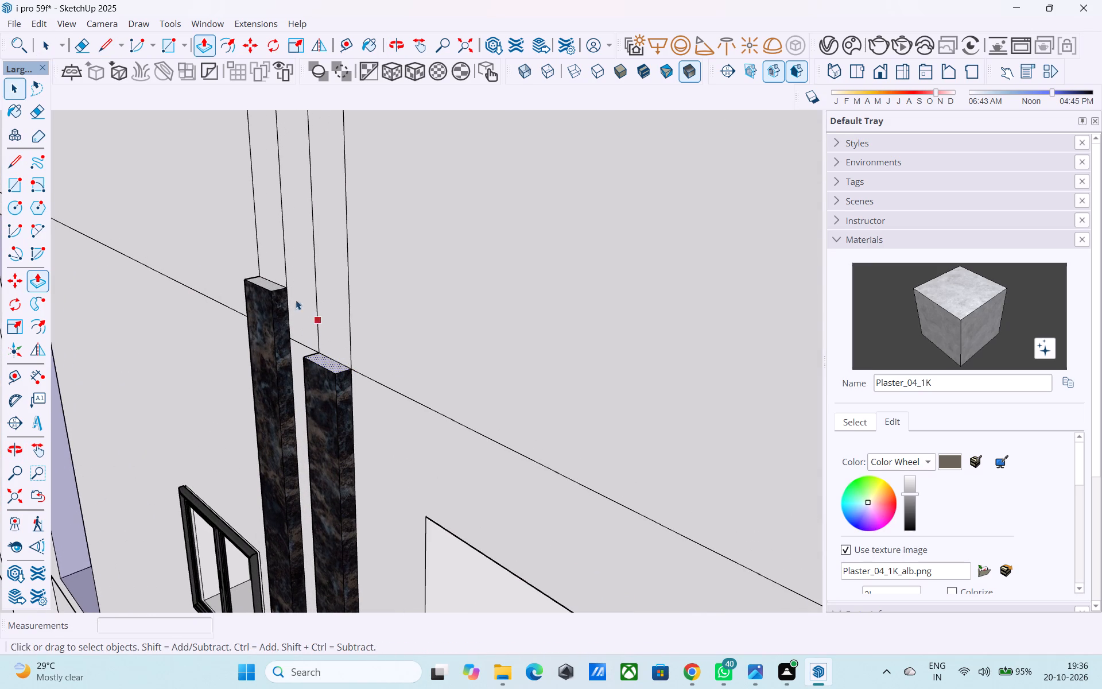
Push/Pull the top of the other dark strip down to the same parapet base line.
{"action": "left_click", "coordinate": [271, 283]}
{"action": "left_click", "coordinate": [271, 283]}
{"action": "scroll", "coordinate": [268, 283], "scroll_direction": "up", "scroll_amount": 3}
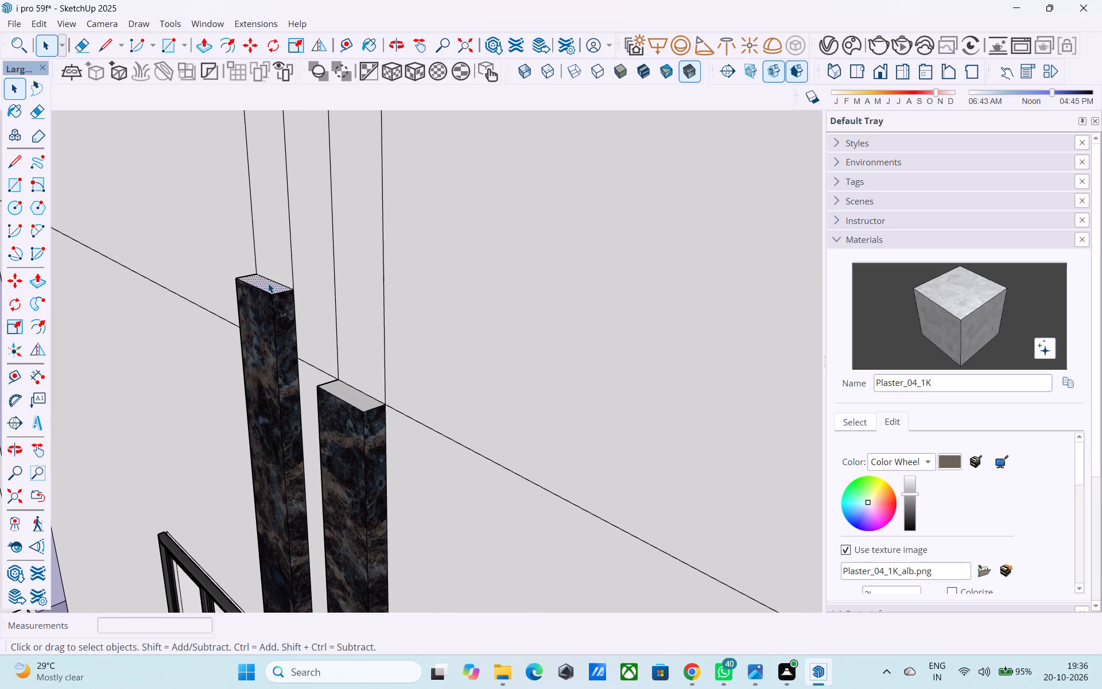
{"action": "key", "text": "p"}
{"action": "left_click", "coordinate": [268, 283]}
{"action": "left_click", "coordinate": [267, 283]}
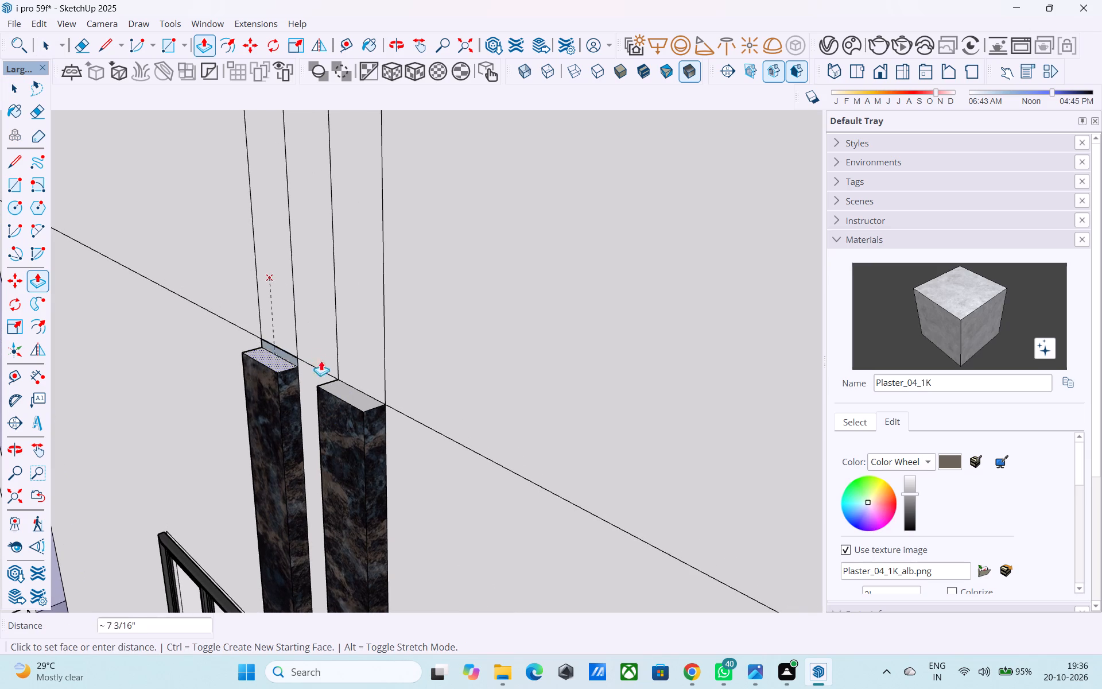
{"action": "left_click", "coordinate": [333, 382]}
{"action": "key", "text": "space"}
Erase the leftover vertical edges on the parapet face above the two dark strips.
{"action": "key", "text": "e"}
{"action": "left_click_drag", "start_coordinate": [402, 329], "coordinate": [236, 255]}
Draw a 6" line across the parapet's top face, from the wood panel's upper corner to the inner edge.
{"action": "scroll", "coordinate": [355, 303], "scroll_direction": "down", "scroll_amount": 20}
{"action": "scroll", "coordinate": [355, 303], "scroll_direction": "down", "scroll_amount": 2}
{"action": "middle_click_drag", "start_coordinate": [333, 409], "coordinate": [185, 393]}
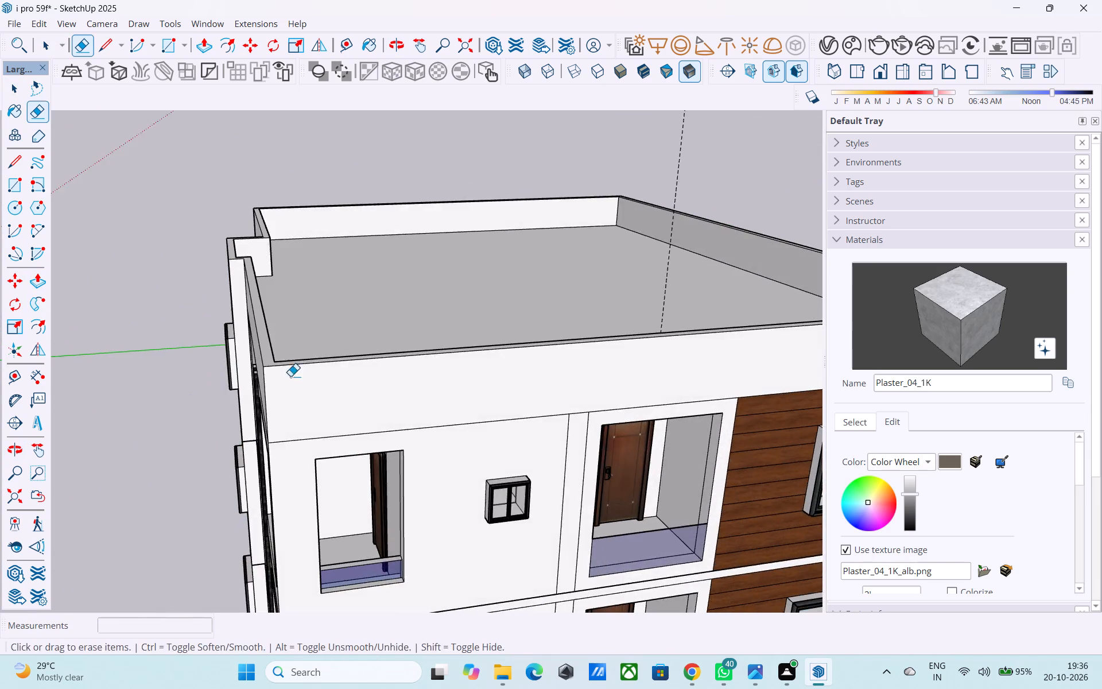
{"action": "scroll", "coordinate": [279, 363], "scroll_direction": "down", "scroll_amount": 5}
{"action": "middle_click_drag", "start_coordinate": [254, 389], "coordinate": [643, 306]}
{"action": "middle_click_drag", "start_coordinate": [516, 295], "coordinate": [523, 354]}
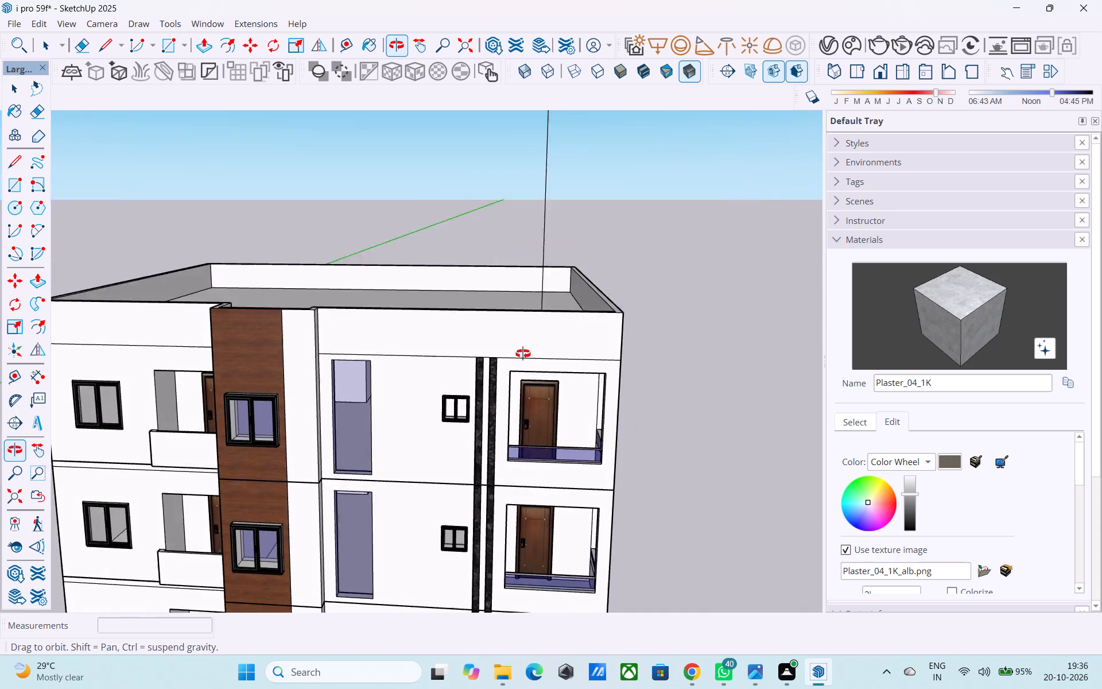
{"action": "middle_click_drag", "start_coordinate": [523, 354], "coordinate": [357, 479]}
{"action": "scroll", "coordinate": [264, 340], "scroll_direction": "up", "scroll_amount": 8}
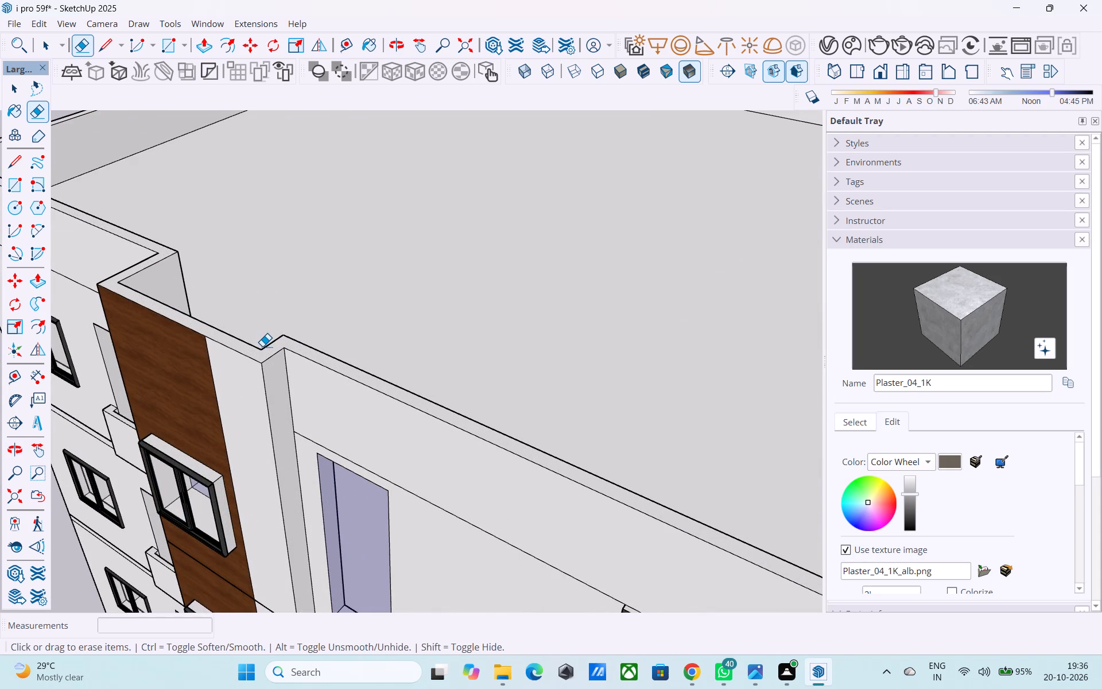
{"action": "scroll", "coordinate": [262, 346], "scroll_direction": "down", "scroll_amount": 1}
{"action": "middle_click_drag", "start_coordinate": [263, 346], "coordinate": [271, 378]}
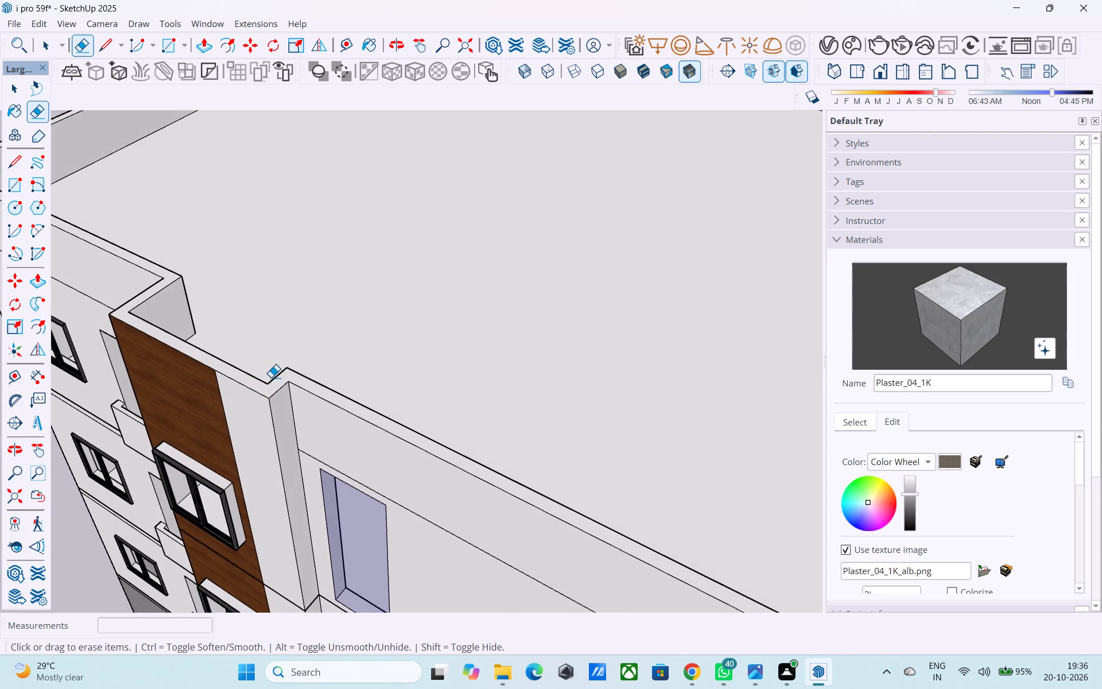
{"action": "middle_click_drag", "start_coordinate": [269, 377], "coordinate": [307, 353]}
{"action": "scroll", "coordinate": [306, 348], "scroll_direction": "down", "scroll_amount": 3}
{"action": "middle_click_drag", "start_coordinate": [306, 355], "coordinate": [284, 390]}
{"action": "scroll", "coordinate": [283, 389], "scroll_direction": "up", "scroll_amount": 1}
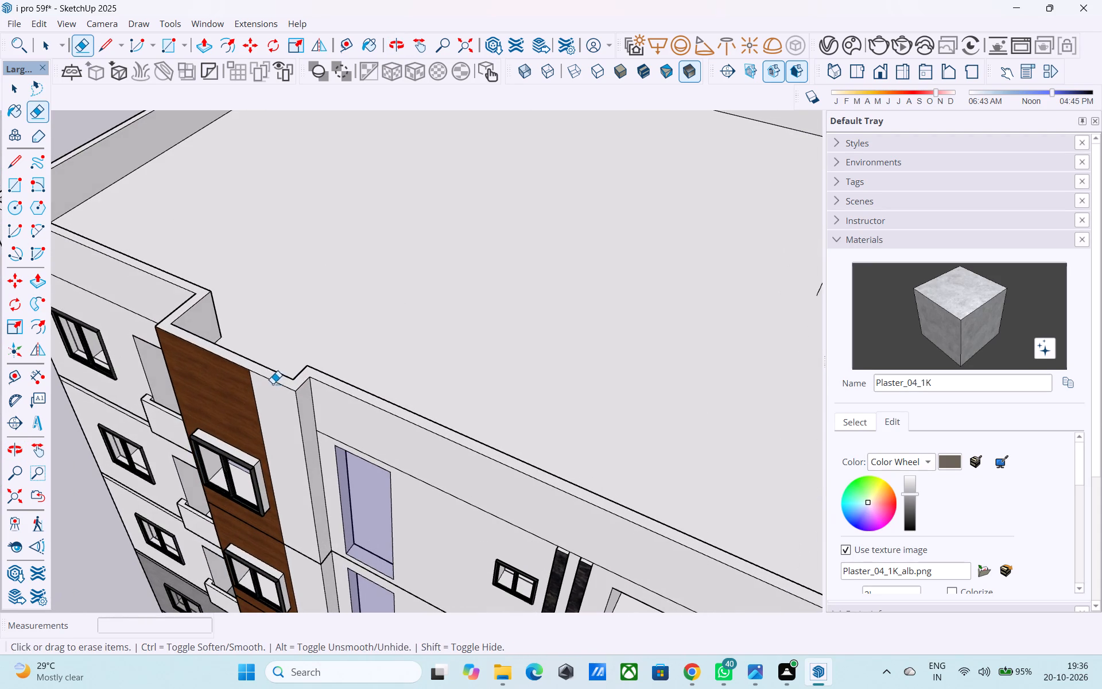
{"action": "scroll", "coordinate": [221, 377], "scroll_direction": "up", "scroll_amount": 10}
{"action": "key", "text": "space"}
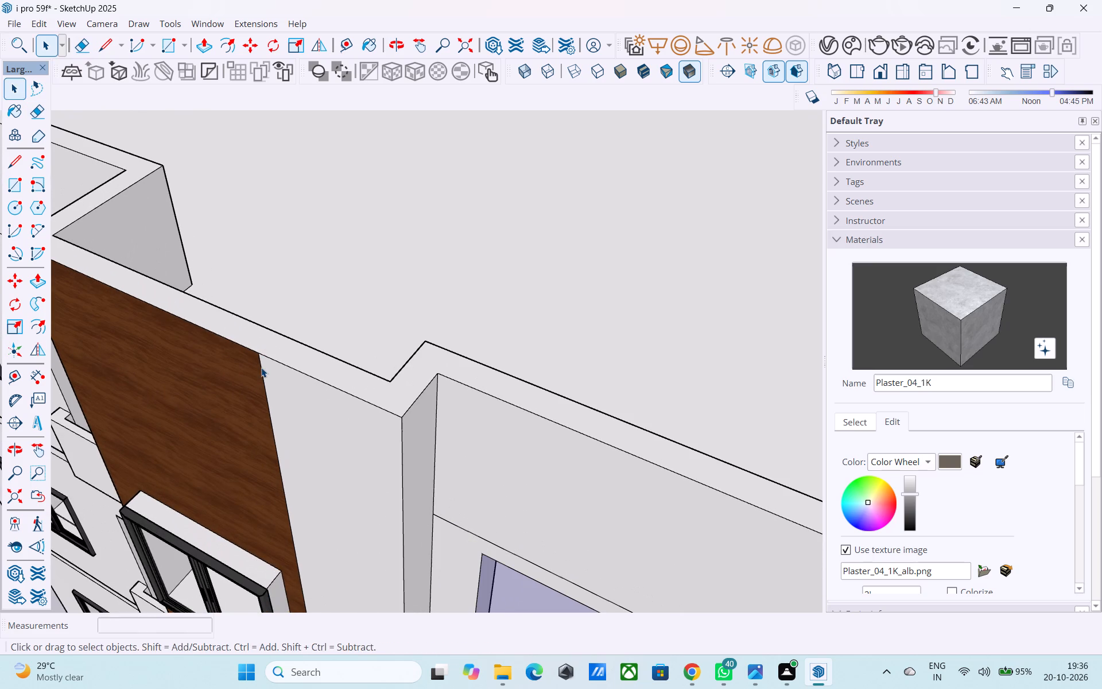
{"action": "key", "text": "l"}
{"action": "left_click", "coordinate": [258, 356]}
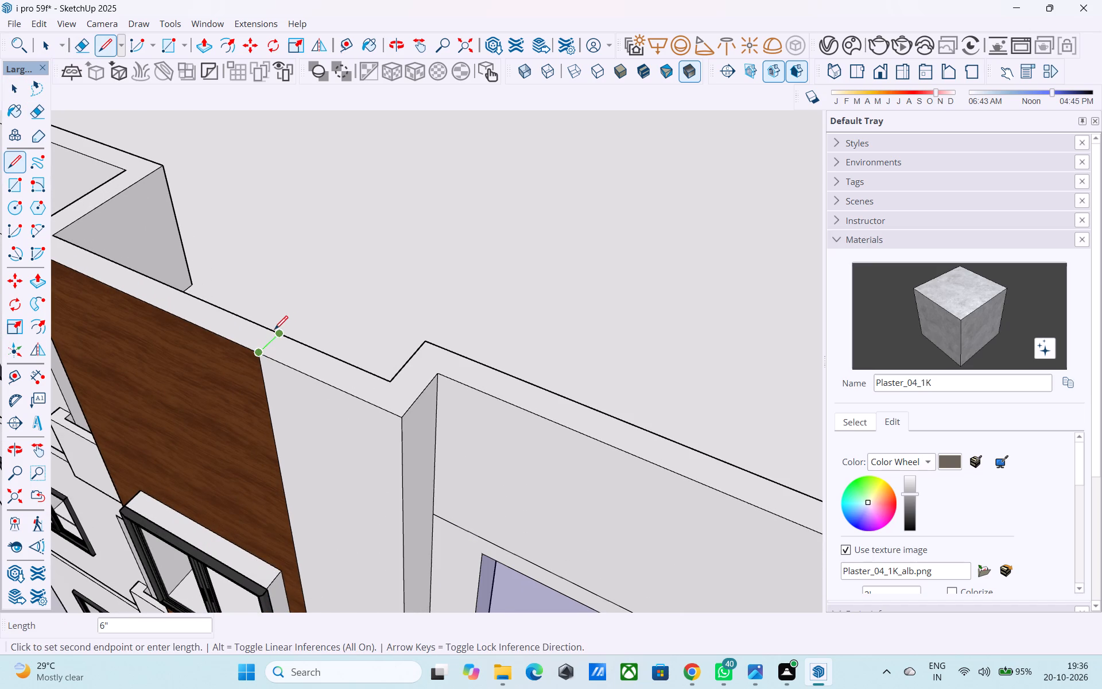
{"action": "left_click", "coordinate": [277, 338]}
Copy the vertical edge on the parapet's inner face, level with the wood panel's side, 6" along the wall away from the nearby jog.
{"action": "scroll", "coordinate": [443, 335], "scroll_direction": "down", "scroll_amount": 11}
{"action": "middle_click_drag", "start_coordinate": [459, 376], "coordinate": [203, 375]}
{"action": "scroll", "coordinate": [427, 340], "scroll_direction": "down", "scroll_amount": 2}
{"action": "middle_click_drag", "start_coordinate": [429, 340], "coordinate": [413, 340]}
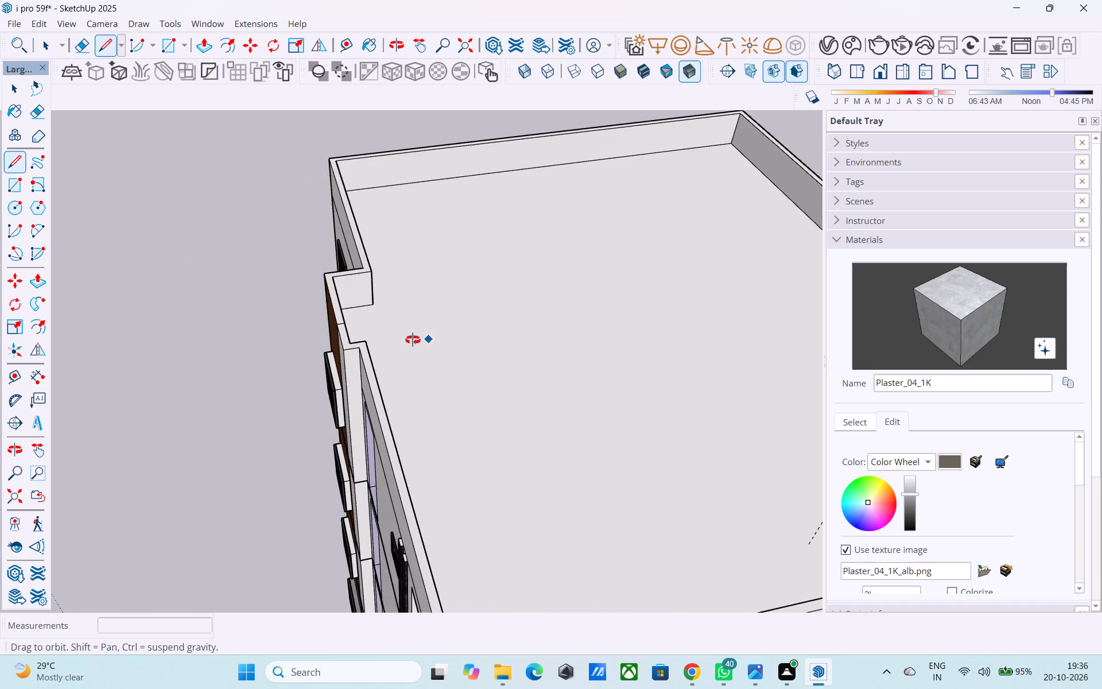
{"action": "middle_click_drag", "start_coordinate": [413, 340], "coordinate": [189, 374]}
{"action": "scroll", "coordinate": [312, 311], "scroll_direction": "up", "scroll_amount": 14}
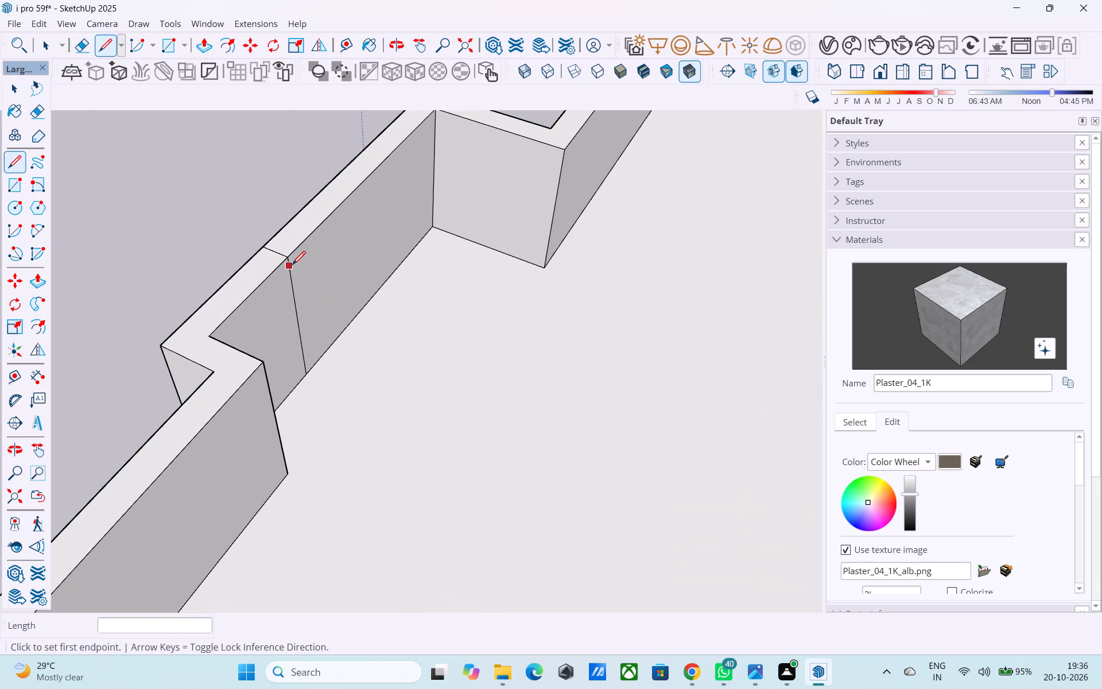
{"action": "key", "text": "space"}
{"action": "left_click", "coordinate": [292, 270]}
{"action": "key", "text": "m"}
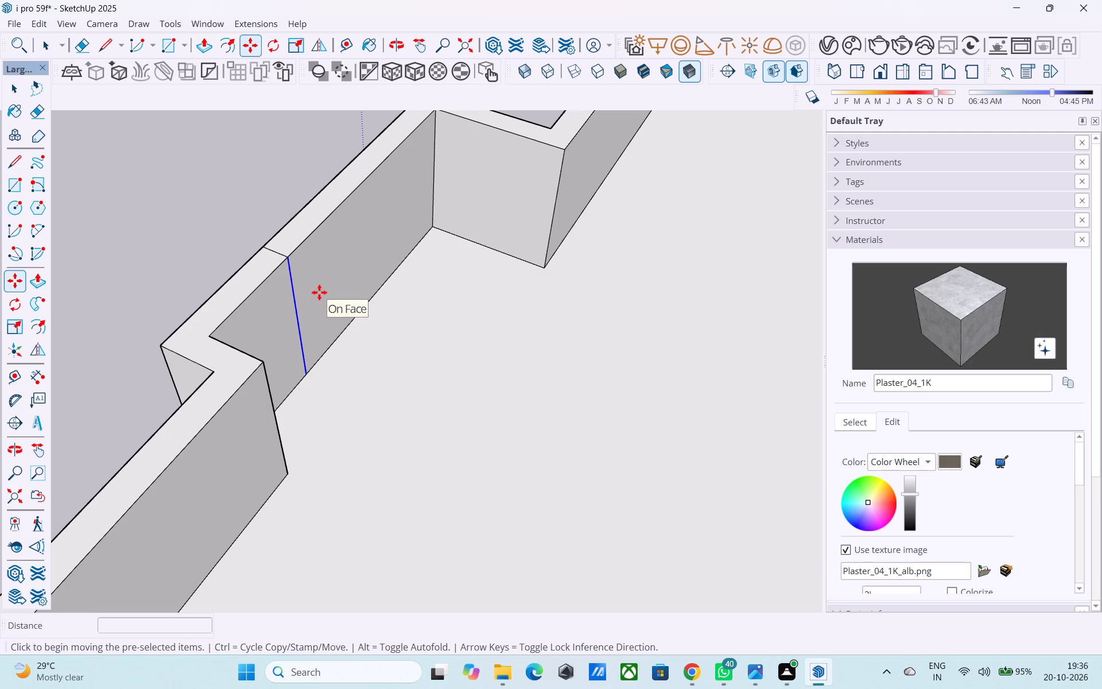
{"action": "left_click", "coordinate": [290, 261]}
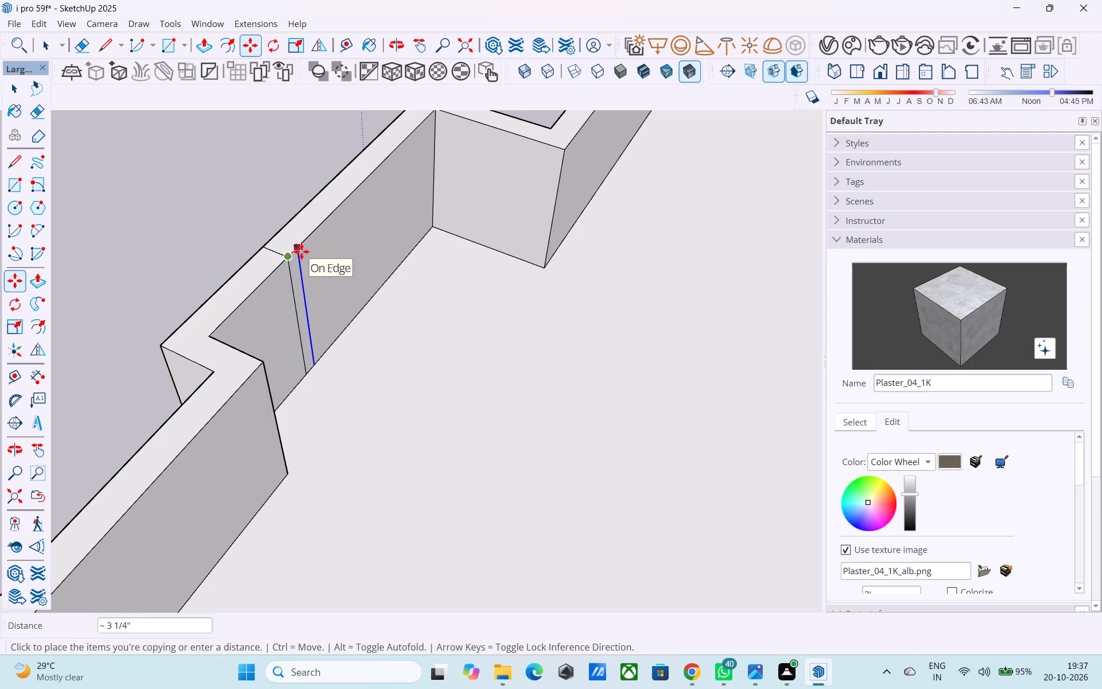
{"action": "type", "text": "6\""}
{"action": "key", "text": "Return"}
{"action": "key", "text": "space"}
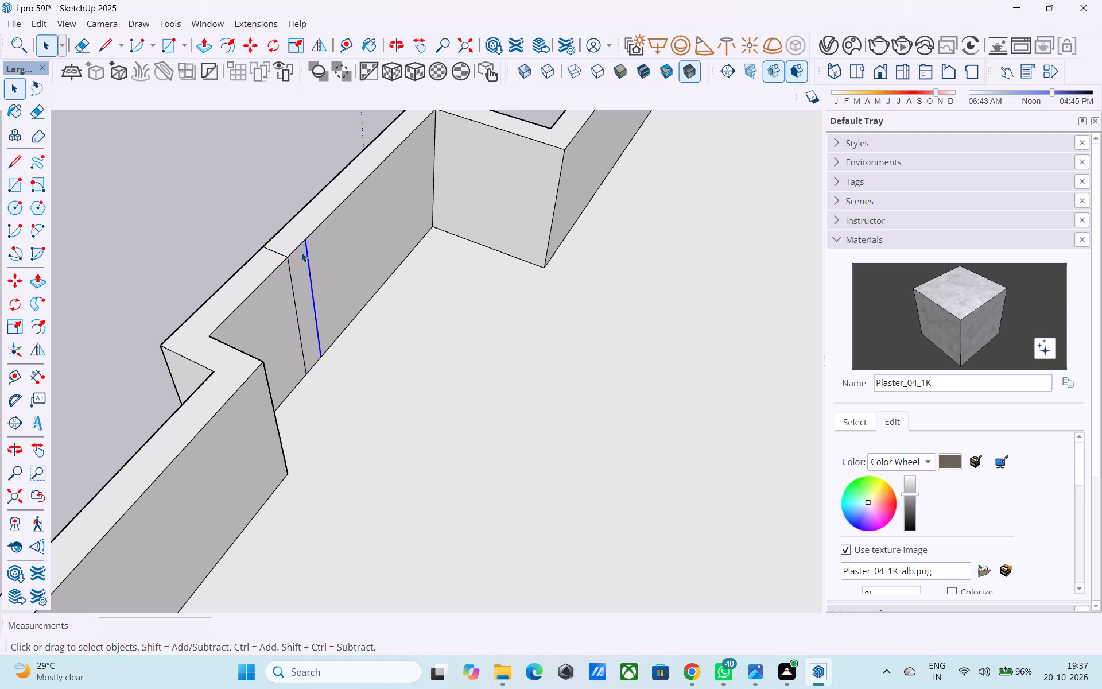
Push/Pull the narrow strip on the parapet's inner face 6' inward over the roof.
{"action": "left_click", "coordinate": [298, 261]}
{"action": "key", "text": "p"}
{"action": "left_click", "coordinate": [301, 269]}
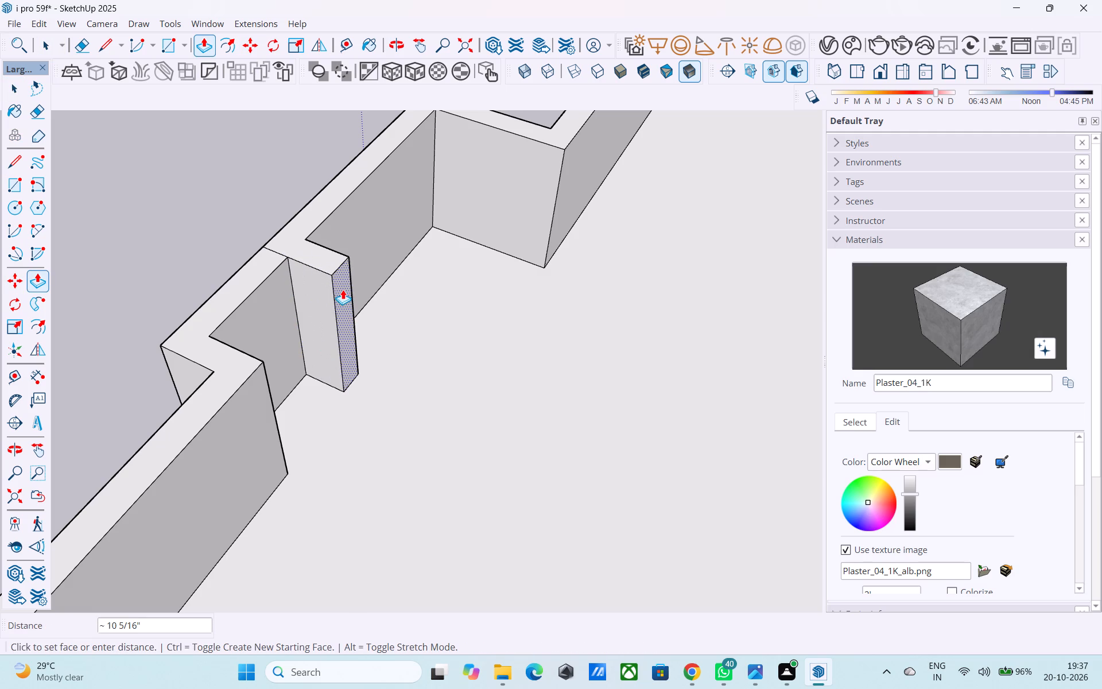
{"action": "scroll", "coordinate": [344, 303], "scroll_direction": "down", "scroll_amount": 3}
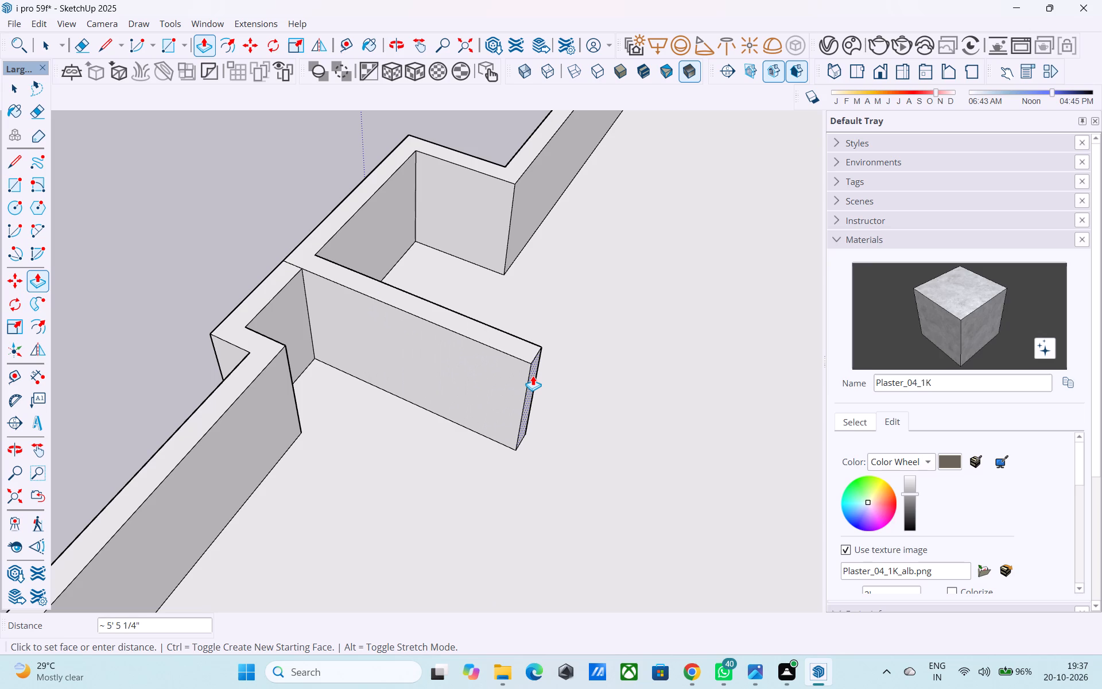
{"action": "type", "text": "6'"}
{"action": "key", "text": "Return"}
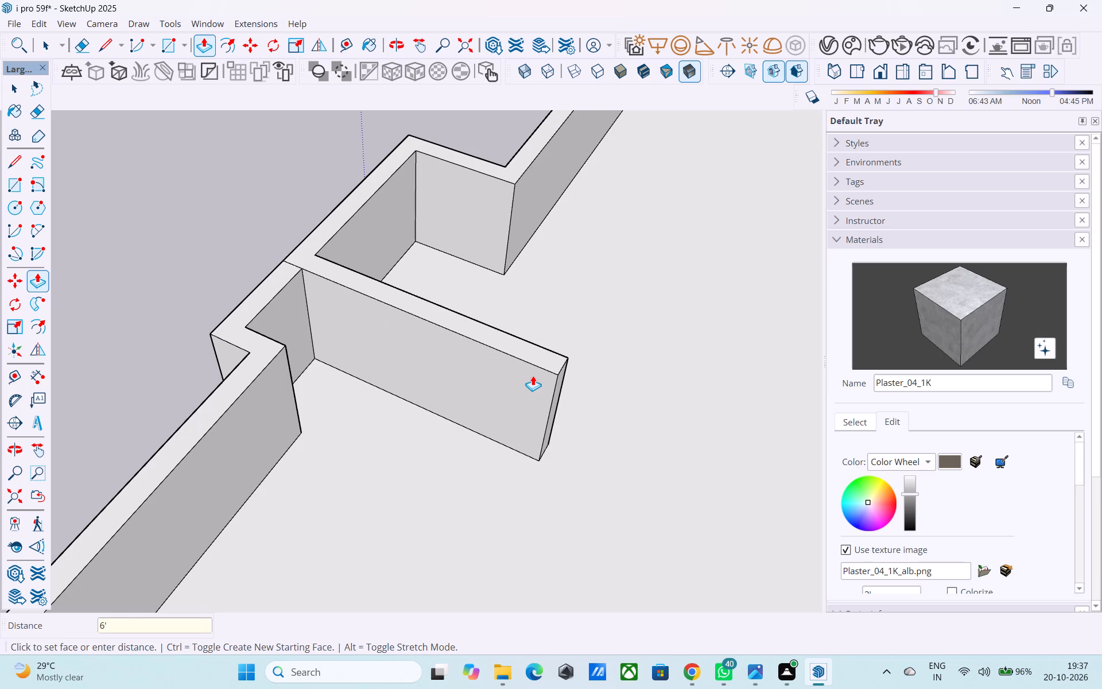
Draw a line across the parapet top at the wood panel's other side and continue it 3' down the inner face.
{"action": "scroll", "coordinate": [531, 377], "scroll_direction": "down", "scroll_amount": 6}
{"action": "middle_click_drag", "start_coordinate": [534, 375], "coordinate": [903, 257]}
{"action": "scroll", "coordinate": [355, 328], "scroll_direction": "down", "scroll_amount": 3}
{"action": "middle_click_drag", "start_coordinate": [300, 388], "coordinate": [728, 299]}
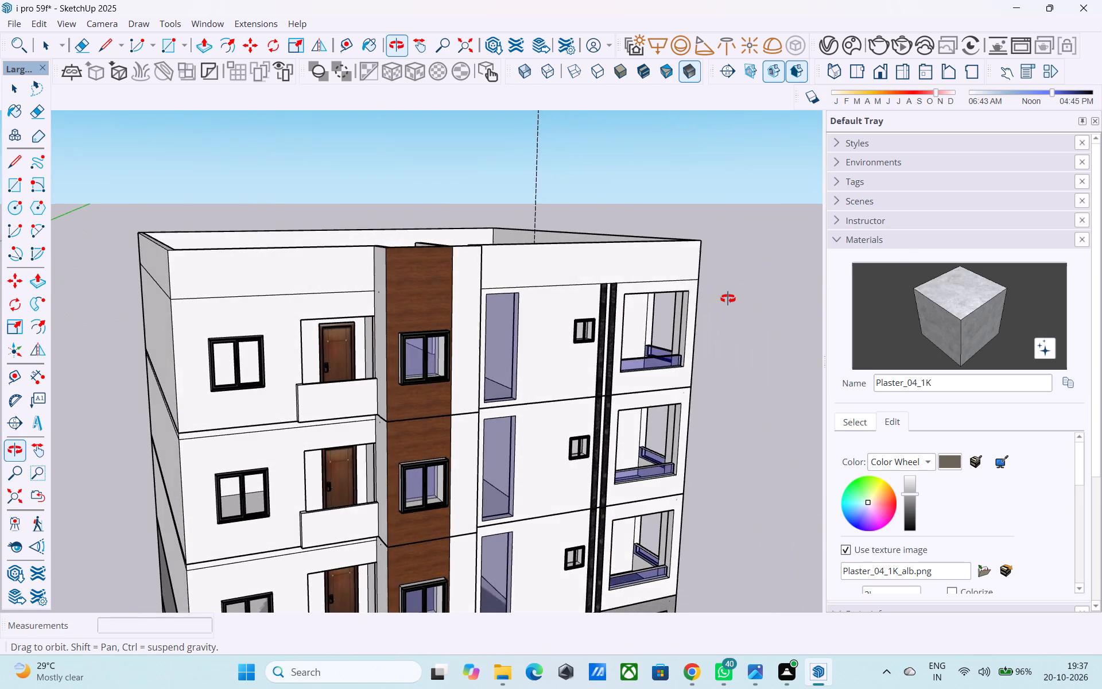
{"action": "middle_click_drag", "start_coordinate": [728, 299], "coordinate": [735, 306]}
{"action": "middle_click_drag", "start_coordinate": [476, 412], "coordinate": [891, 553]}
{"action": "scroll", "coordinate": [531, 253], "scroll_direction": "up", "scroll_amount": 5}
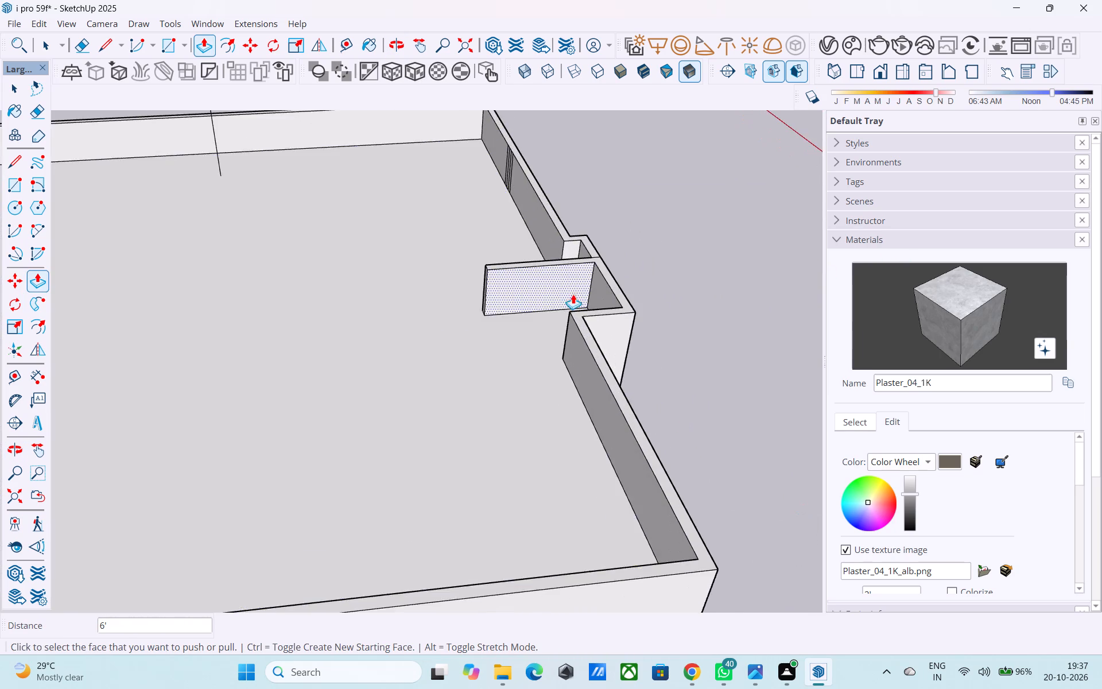
{"action": "scroll", "coordinate": [573, 294], "scroll_direction": "up", "scroll_amount": 6}
{"action": "scroll", "coordinate": [577, 354], "scroll_direction": "up", "scroll_amount": 3}
{"action": "key", "text": "l"}
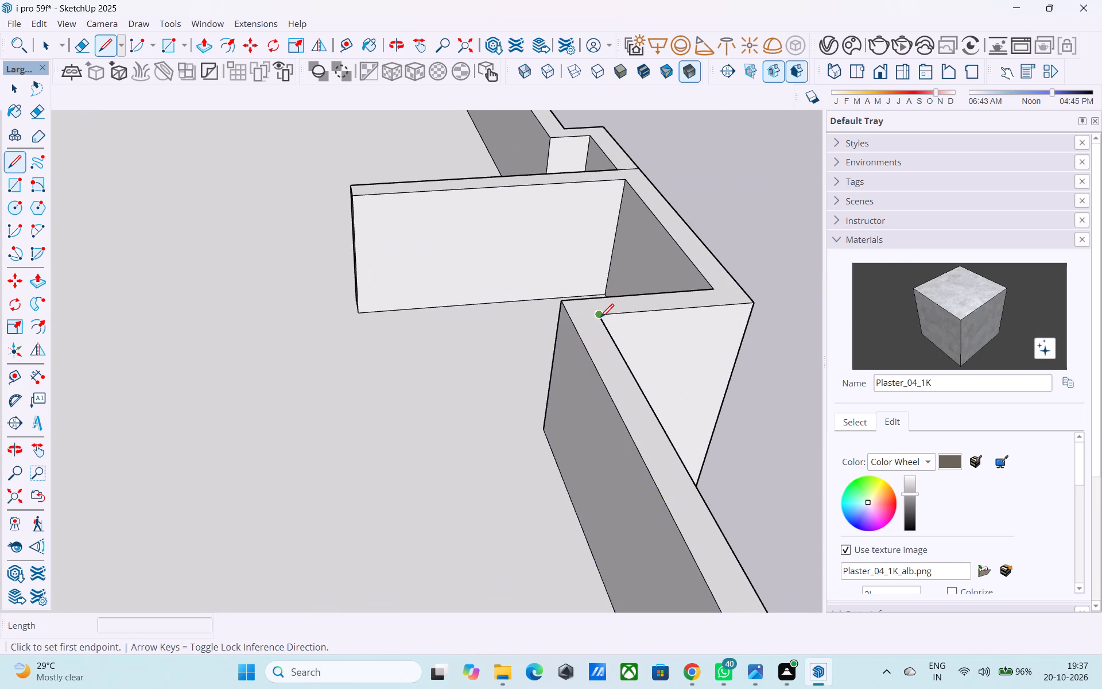
{"action": "left_click", "coordinate": [600, 318]}
{"action": "left_click", "coordinate": [575, 320]}
{"action": "left_click", "coordinate": [569, 319]}
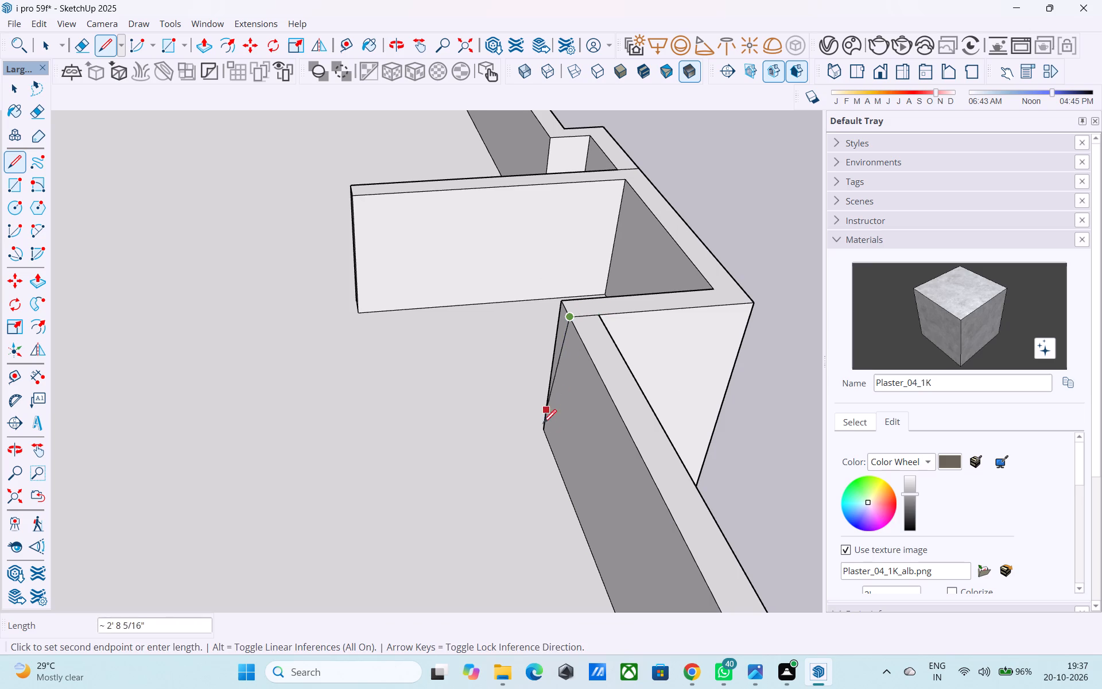
{"action": "left_click", "coordinate": [553, 441]}
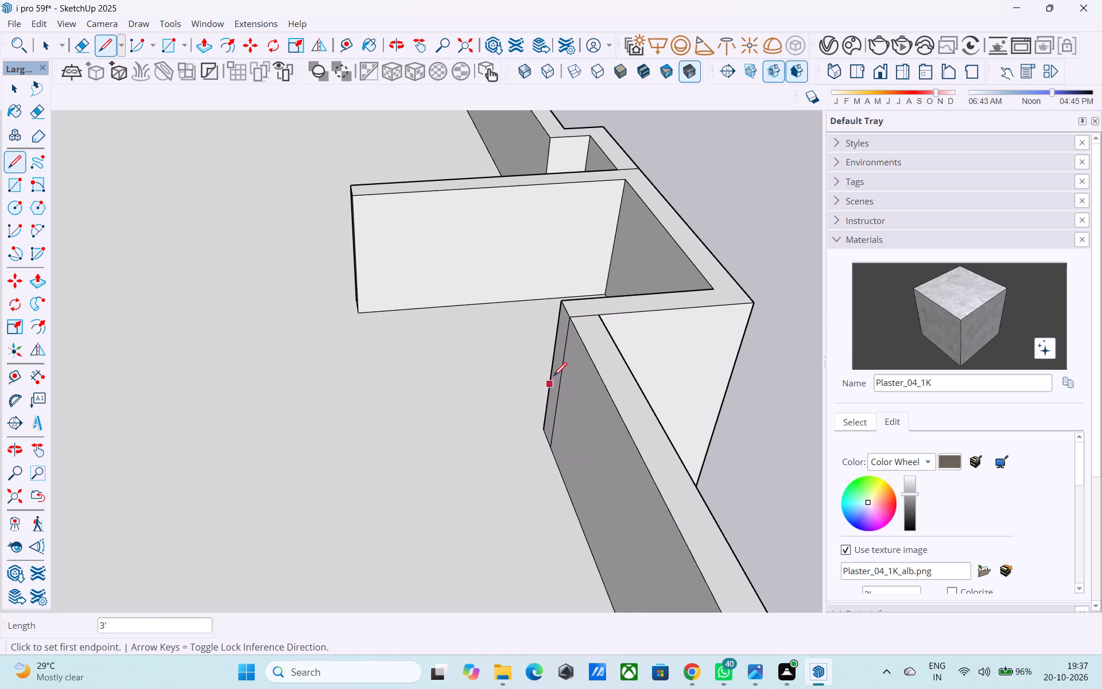
Push/Pull the new strip inward until it lines up with the end of the 6' wall.
{"action": "middle_click_drag", "start_coordinate": [554, 376], "coordinate": [681, 383]}
{"action": "key", "text": "space"}
{"action": "scroll", "coordinate": [646, 346], "scroll_direction": "up", "scroll_amount": 3}
{"action": "left_click", "coordinate": [626, 344]}
{"action": "key", "text": "p"}
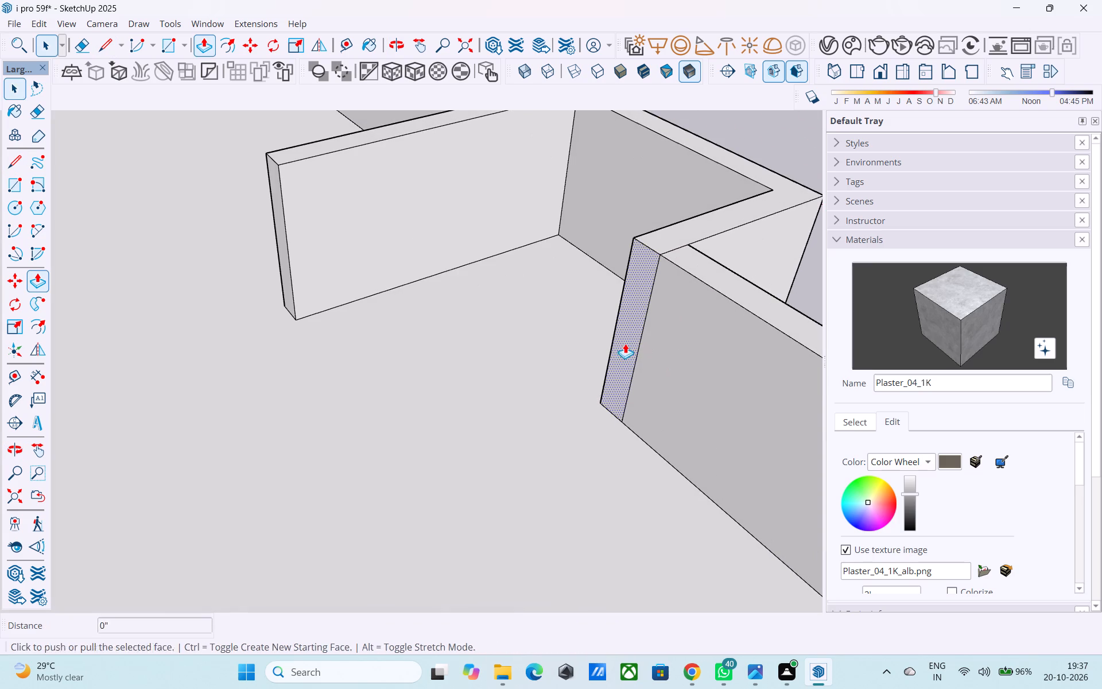
{"action": "left_click", "coordinate": [625, 343]}
{"action": "left_click", "coordinate": [275, 182]}
Copy the end vertical edge of the first inward wall 6" back along its inner face.
{"action": "scroll", "coordinate": [300, 221], "scroll_direction": "down", "scroll_amount": 4}
{"action": "middle_click_drag", "start_coordinate": [304, 253], "coordinate": [340, 358]}
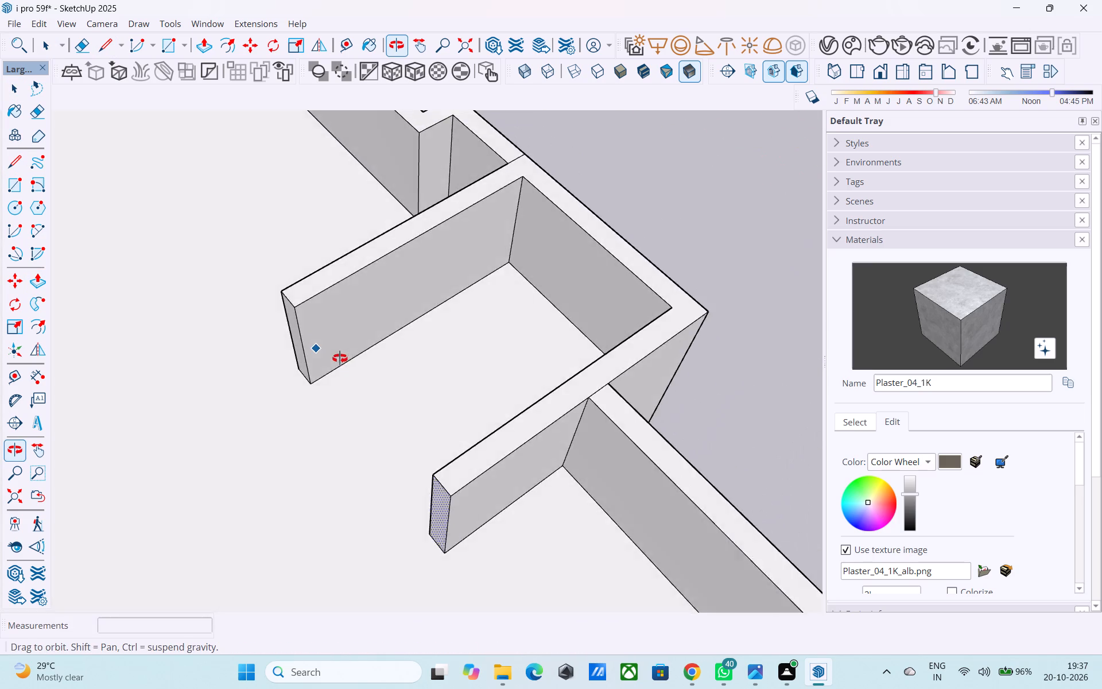
{"action": "middle_click_drag", "start_coordinate": [340, 358], "coordinate": [114, 273]}
{"action": "middle_click_drag", "start_coordinate": [460, 247], "coordinate": [69, 251]}
{"action": "scroll", "coordinate": [96, 269], "scroll_direction": "down", "scroll_amount": 5}
{"action": "scroll", "coordinate": [205, 275], "scroll_direction": "down", "scroll_amount": 1}
{"action": "middle_click_drag", "start_coordinate": [207, 271], "coordinate": [278, 434]}
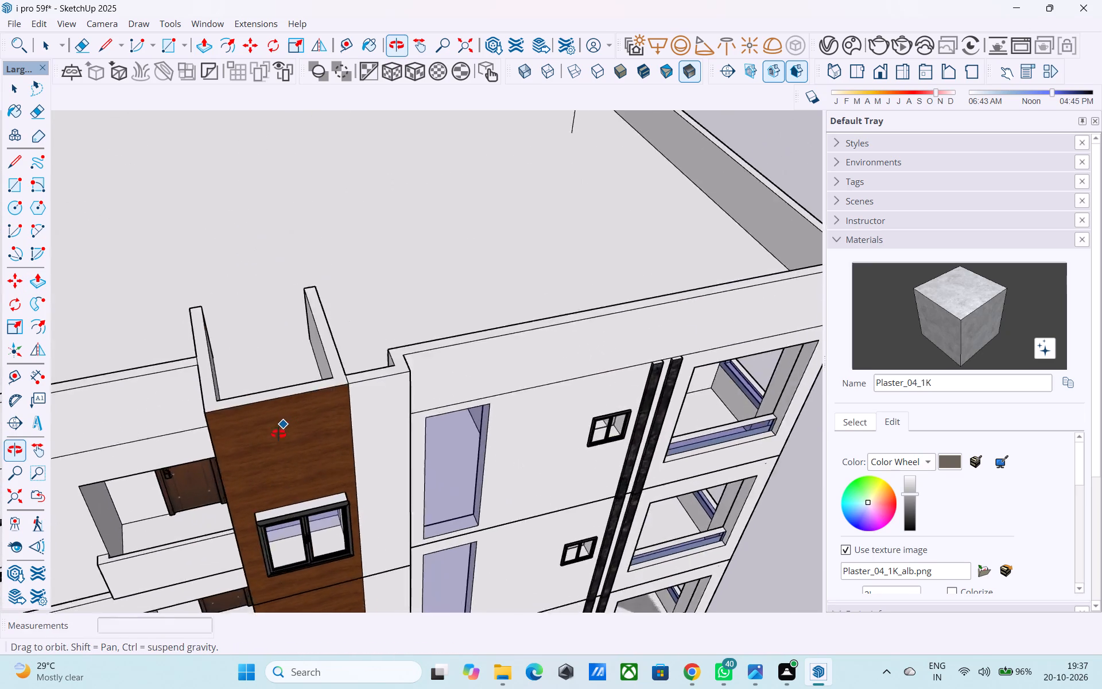
{"action": "middle_click_drag", "start_coordinate": [278, 434], "coordinate": [775, 349]}
{"action": "scroll", "coordinate": [566, 296], "scroll_direction": "up", "scroll_amount": 11}
{"action": "key", "text": "space"}
{"action": "left_click", "coordinate": [456, 265]}
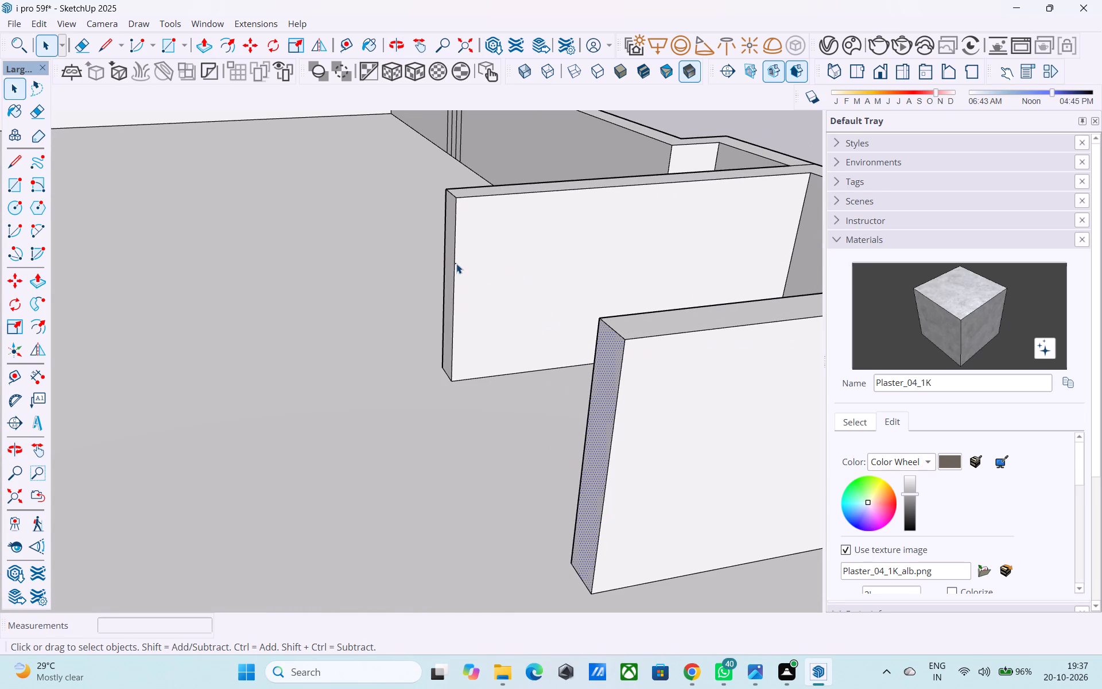
{"action": "key", "text": "m"}
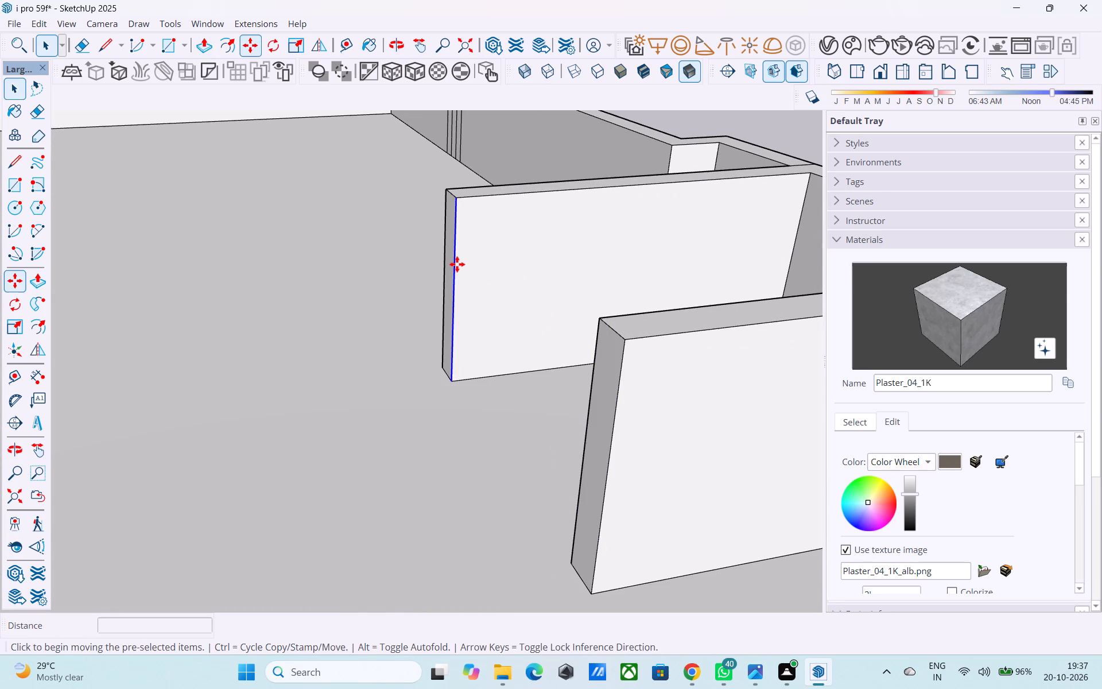
{"action": "left_click", "coordinate": [453, 202]}
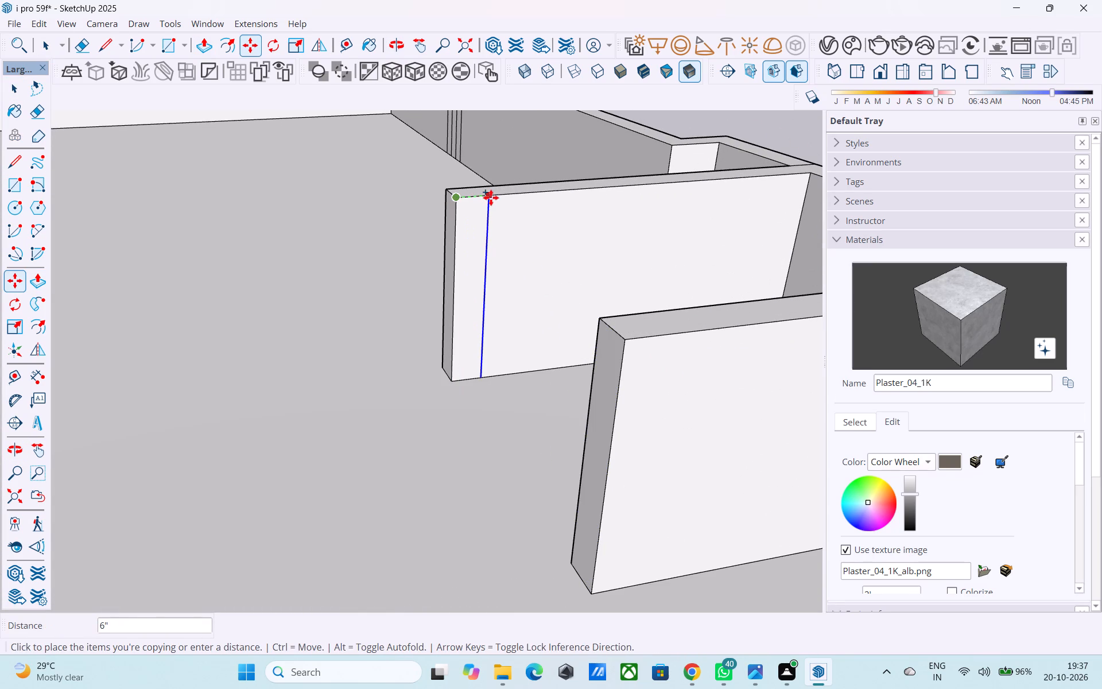
{"action": "left_click", "coordinate": [491, 198]}
Push/Pull the 6" end strip across to the other inward wall to close the box behind the wood panel.
{"action": "key", "text": "space"}
{"action": "left_click_drag", "start_coordinate": [476, 221], "coordinate": [470, 222]}
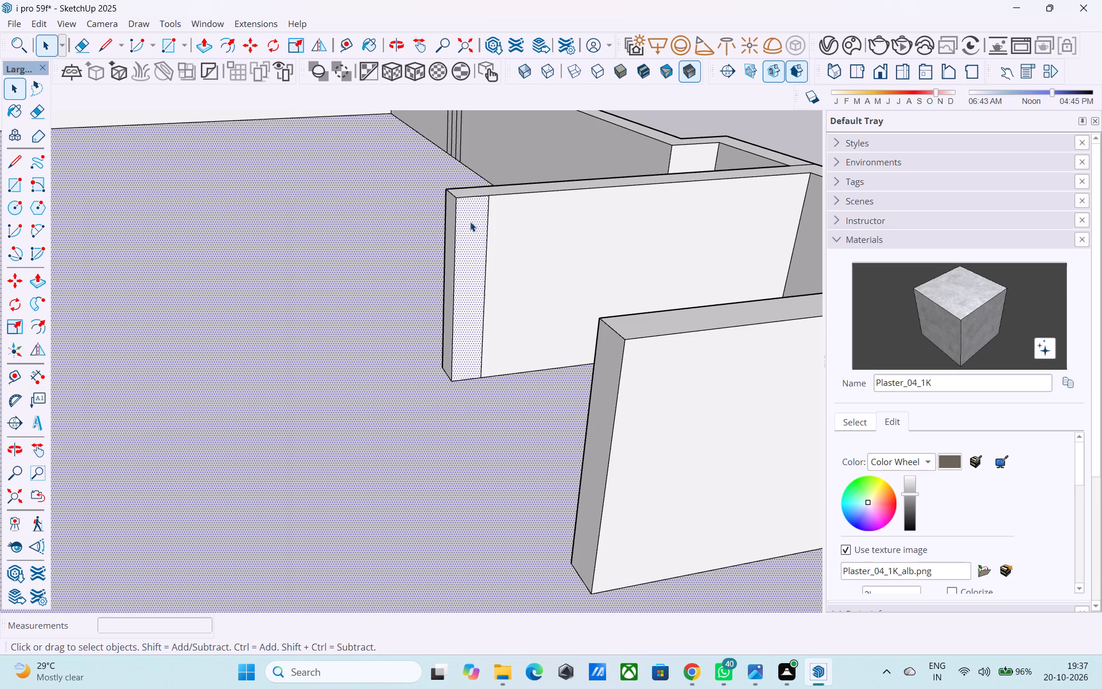
{"action": "left_click", "coordinate": [469, 229]}
{"action": "key", "text": "p"}
{"action": "left_click", "coordinate": [470, 254]}
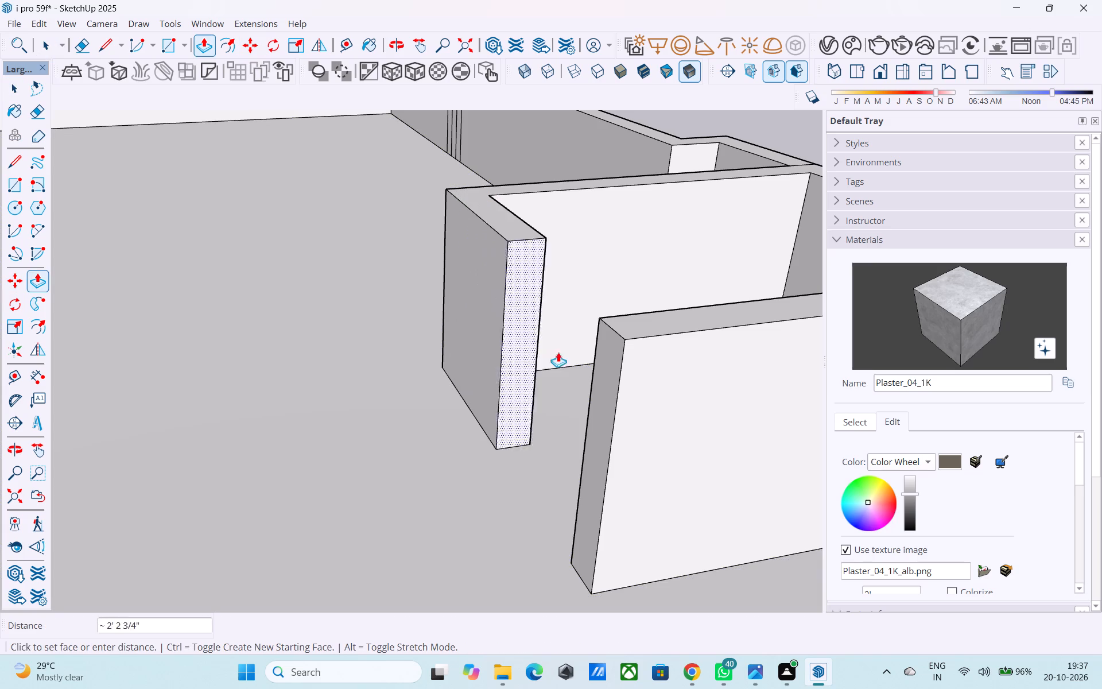
{"action": "left_click", "coordinate": [650, 413]}
Push/Pull the top face of the closed wall box up 6'.
{"action": "middle_click_drag", "start_coordinate": [618, 392], "coordinate": [325, 380]}
{"action": "middle_click_drag", "start_coordinate": [432, 362], "coordinate": [353, 385]}
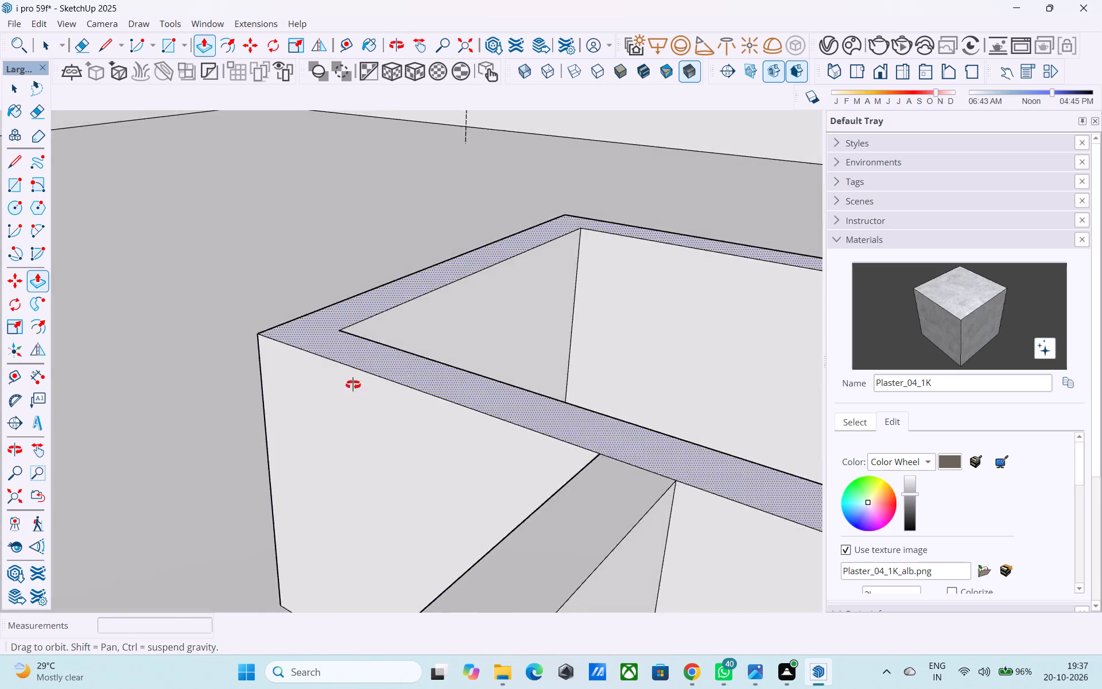
{"action": "middle_click_drag", "start_coordinate": [353, 385], "coordinate": [255, 405]}
{"action": "scroll", "coordinate": [251, 385], "scroll_direction": "down", "scroll_amount": 8}
{"action": "middle_click_drag", "start_coordinate": [250, 375], "coordinate": [218, 343]}
{"action": "scroll", "coordinate": [214, 330], "scroll_direction": "down", "scroll_amount": 5}
{"action": "scroll", "coordinate": [245, 382], "scroll_direction": "up", "scroll_amount": 5}
{"action": "key", "text": "space"}
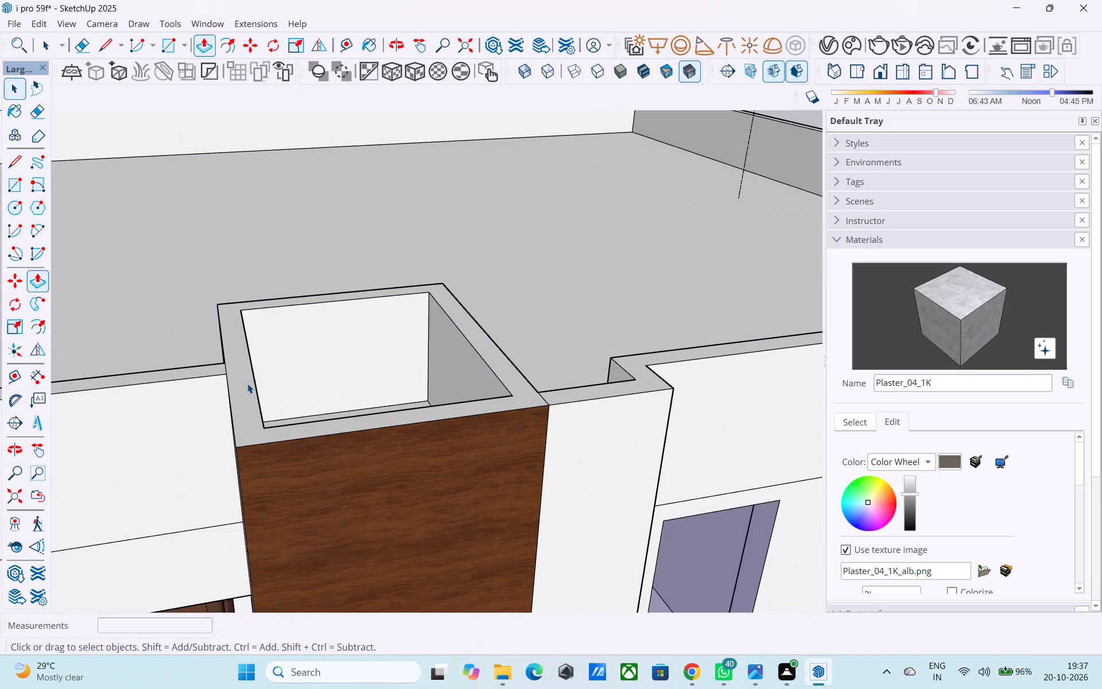
{"action": "left_click", "coordinate": [247, 384]}
{"action": "key", "text": "p"}
{"action": "left_click", "coordinate": [243, 382]}
{"action": "scroll", "coordinate": [254, 311], "scroll_direction": "down", "scroll_amount": 5}
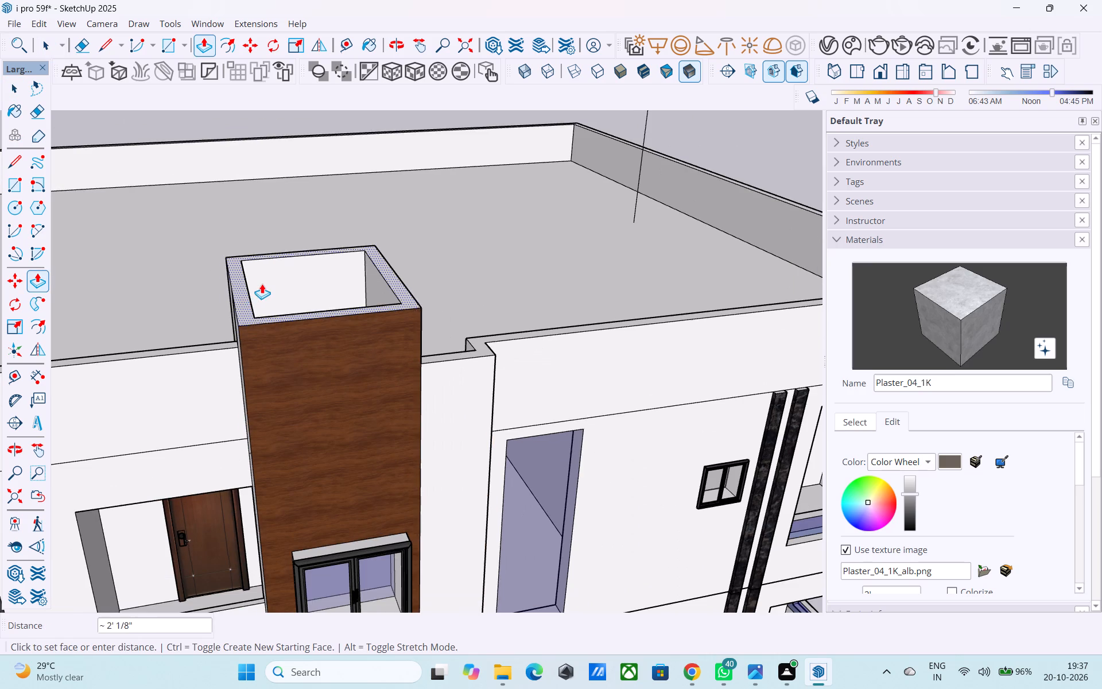
{"action": "type", "text": "6'"}
{"action": "key", "text": "Return"}
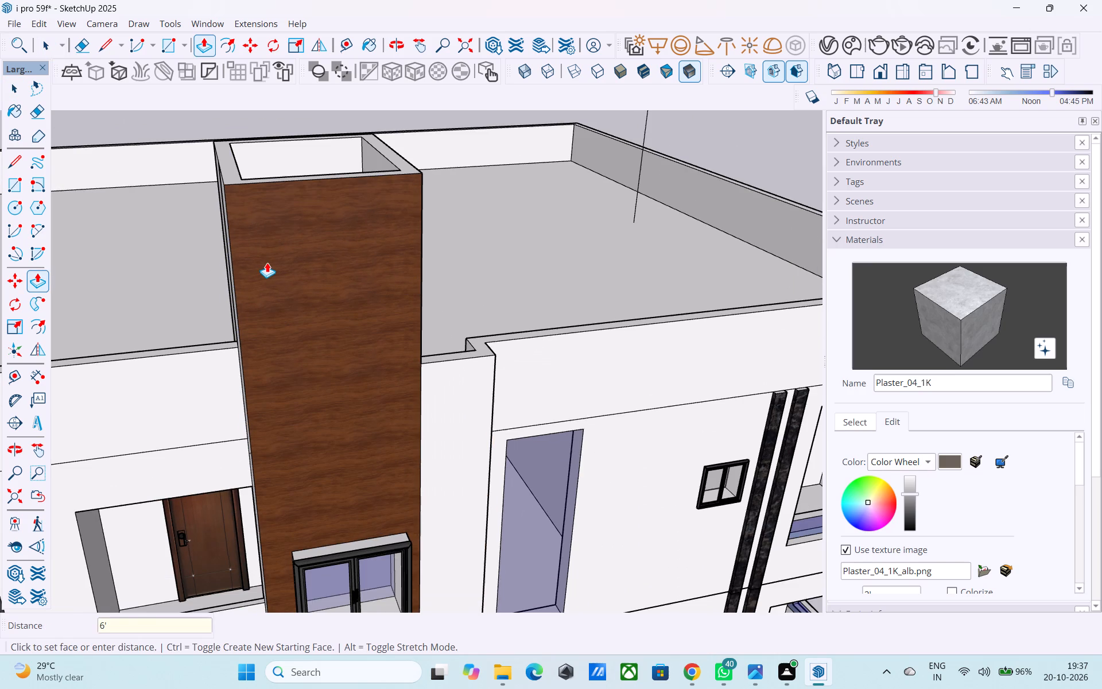
Examine the raised box and its wood panel against the whole building from several angles.
{"action": "scroll", "coordinate": [266, 264], "scroll_direction": "down", "scroll_amount": 4}
{"action": "middle_click_drag", "start_coordinate": [272, 280], "coordinate": [240, 171]}
{"action": "scroll", "coordinate": [257, 243], "scroll_direction": "down", "scroll_amount": 8}
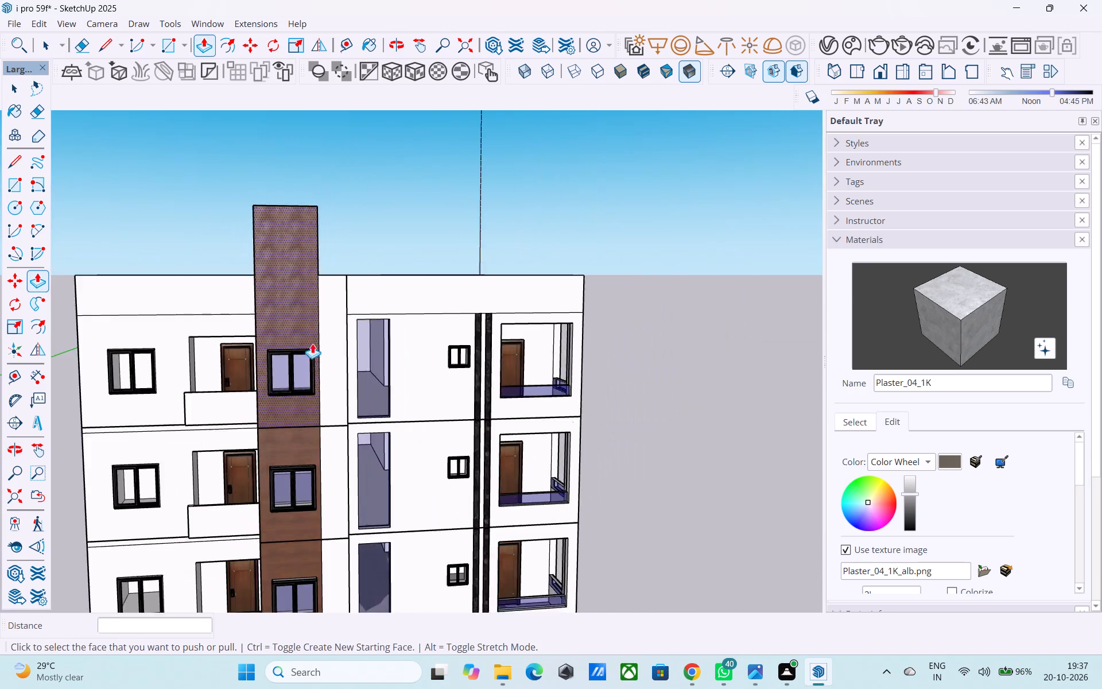
{"action": "middle_click_drag", "start_coordinate": [331, 342], "coordinate": [185, 328]}
{"action": "scroll", "coordinate": [193, 304], "scroll_direction": "down", "scroll_amount": 5}
{"action": "middle_click_drag", "start_coordinate": [222, 324], "coordinate": [188, 296]}
{"action": "scroll", "coordinate": [245, 245], "scroll_direction": "up", "scroll_amount": 6}
{"action": "scroll", "coordinate": [252, 224], "scroll_direction": "down", "scroll_amount": 10}
{"action": "middle_click_drag", "start_coordinate": [256, 270], "coordinate": [255, 283]}
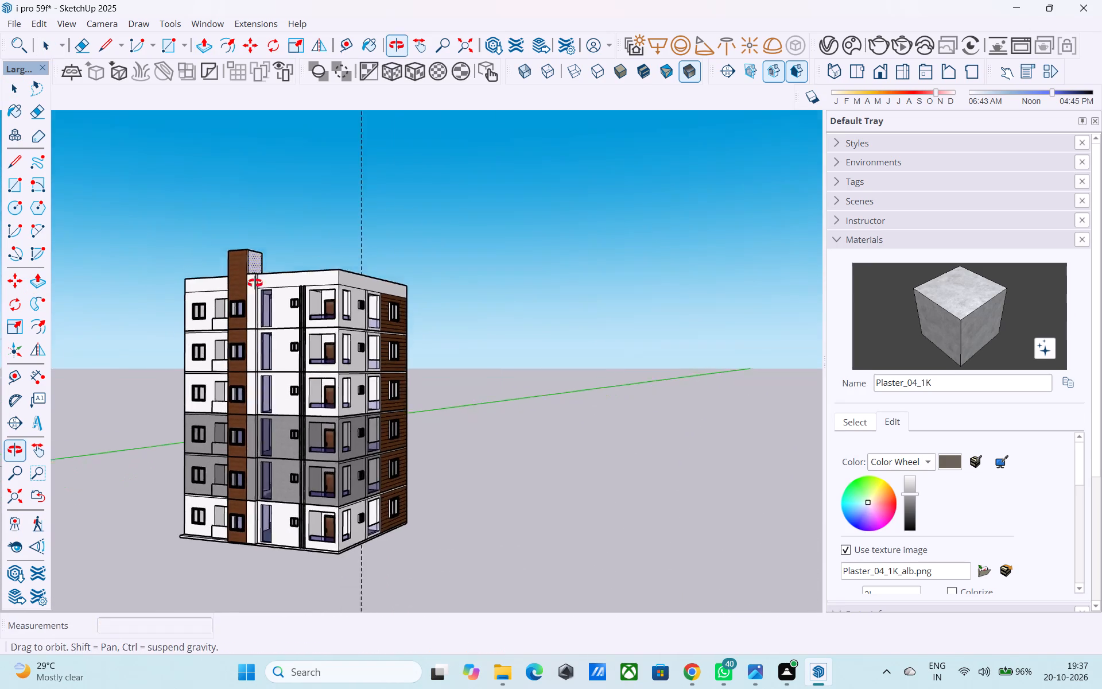
{"action": "middle_click_drag", "start_coordinate": [255, 283], "coordinate": [255, 392]}
{"action": "scroll", "coordinate": [199, 196], "scroll_direction": "up", "scroll_amount": 8}
{"action": "scroll", "coordinate": [226, 223], "scroll_direction": "down", "scroll_amount": 1}
{"action": "middle_click_drag", "start_coordinate": [231, 236], "coordinate": [215, 226]}
{"action": "scroll", "coordinate": [273, 301], "scroll_direction": "down", "scroll_amount": 4}
{"action": "scroll", "coordinate": [286, 383], "scroll_direction": "up", "scroll_amount": 5}
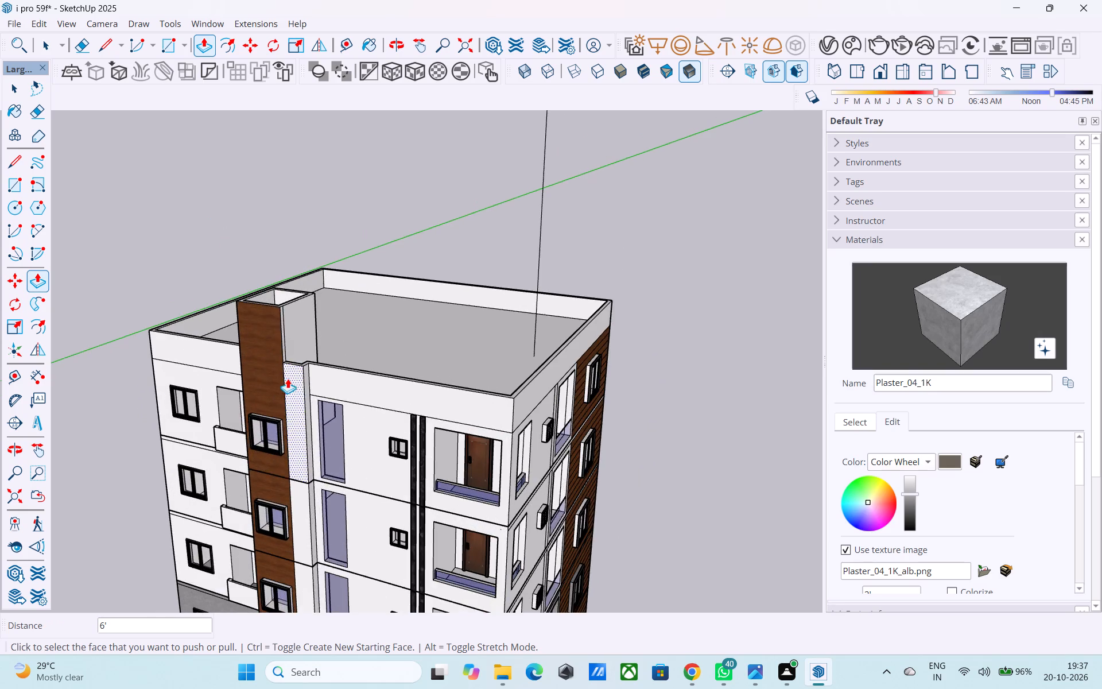
Delete the leftover vertical edge on the raised box's side face next to the wood panel.
{"action": "middle_click_drag", "start_coordinate": [274, 316], "coordinate": [279, 332]}
{"action": "scroll", "coordinate": [278, 335], "scroll_direction": "up", "scroll_amount": 8}
{"action": "key", "text": "space"}
{"action": "middle_click_drag", "start_coordinate": [285, 305], "coordinate": [278, 335]}
{"action": "scroll", "coordinate": [277, 335], "scroll_direction": "up", "scroll_amount": 5}
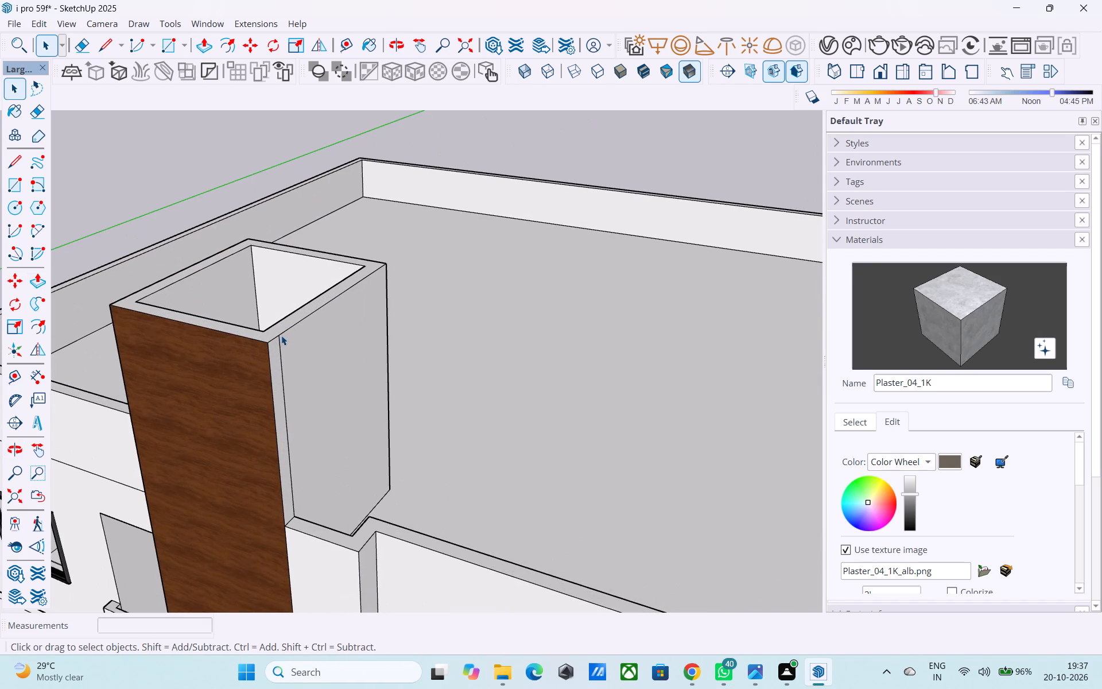
{"action": "left_click", "coordinate": [281, 349]}
{"action": "key", "text": "Delete"}
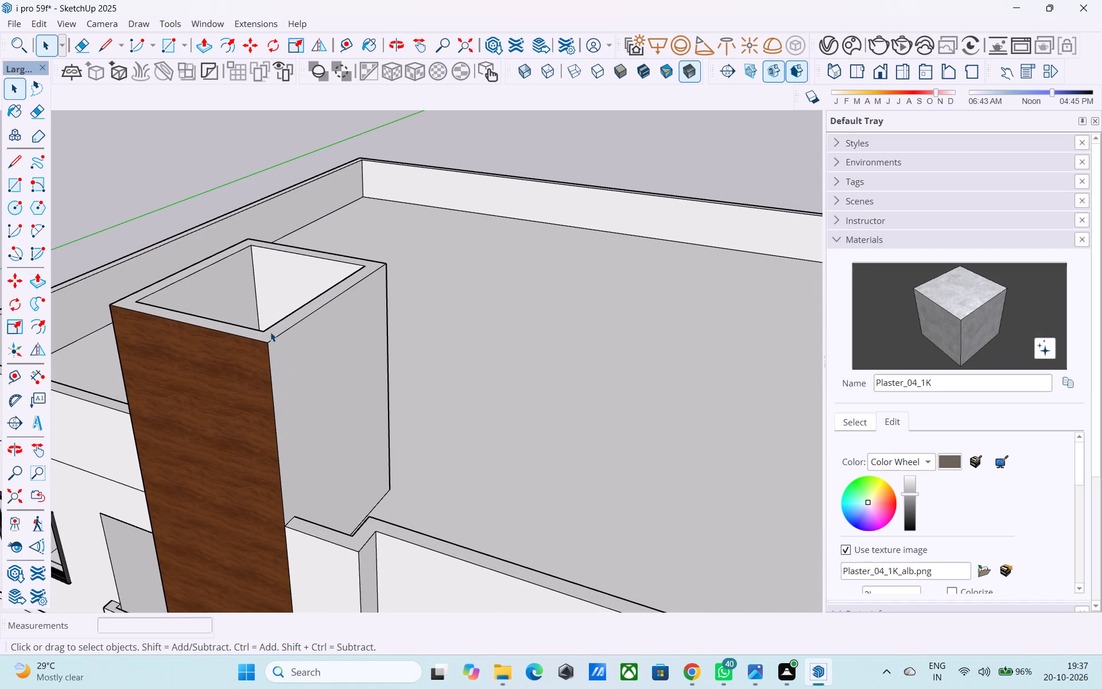
Copy the top outer edge of that side face 6" down.
{"action": "left_click", "coordinate": [275, 339]}
{"action": "key", "text": "m"}
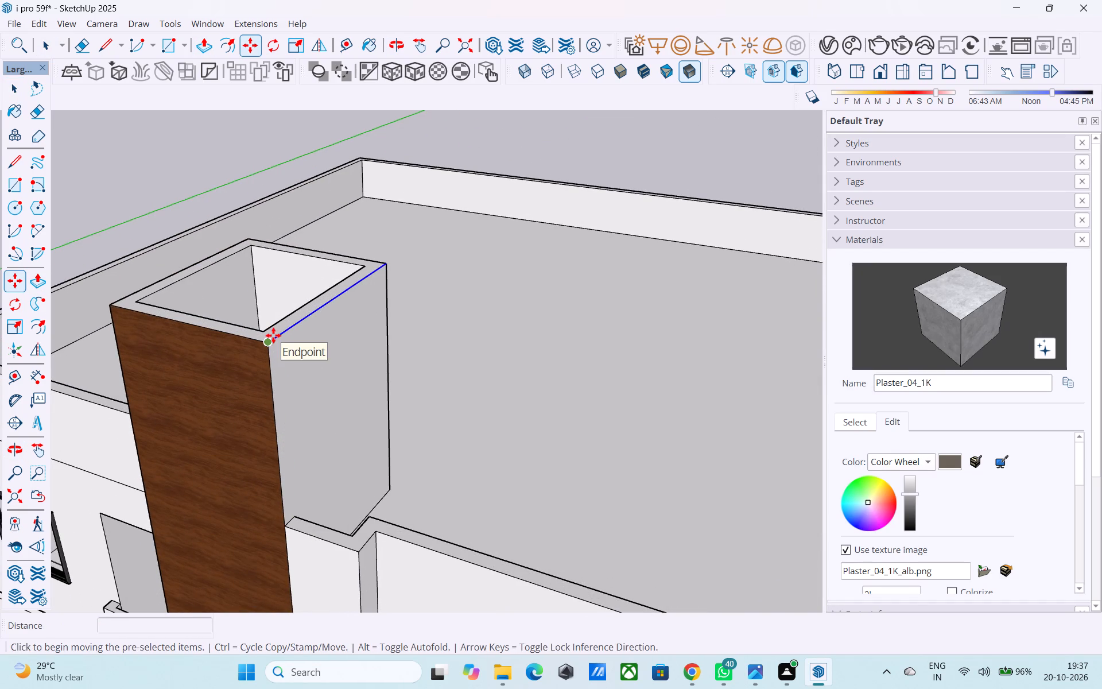
{"action": "left_click", "coordinate": [270, 340]}
{"action": "left_click", "coordinate": [270, 358]}
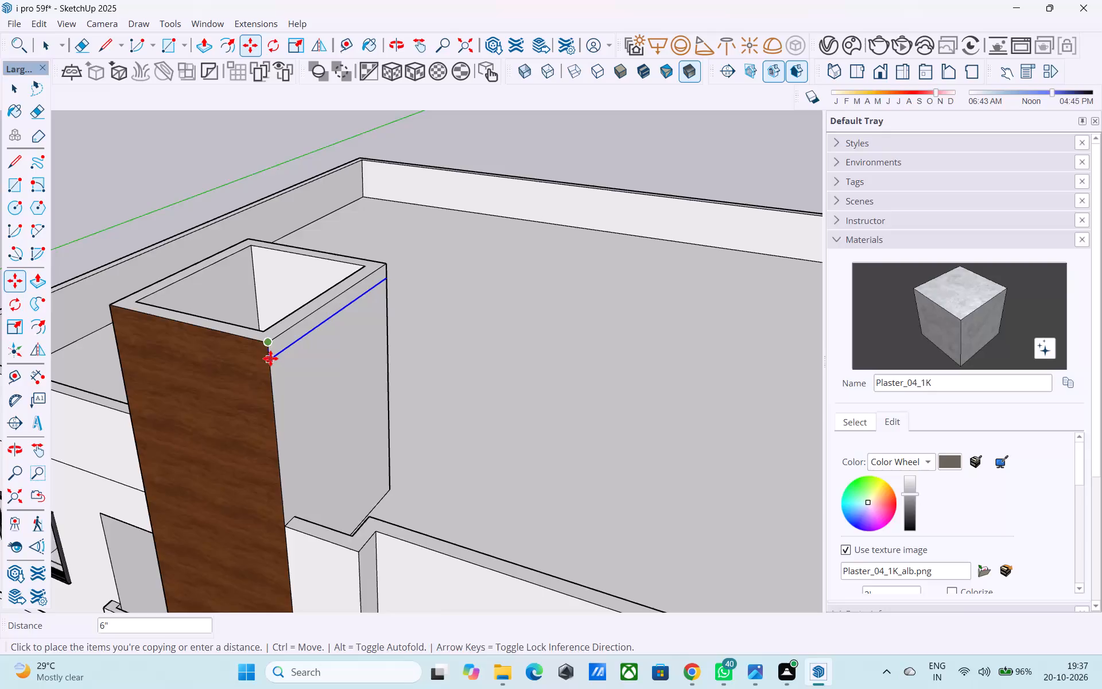
Draw a horizontal line across the wood panel's face from the end of the copied edge to the opposite corner.
{"action": "scroll", "coordinate": [270, 361], "scroll_direction": "up", "scroll_amount": 4}
{"action": "key", "text": "space"}
{"action": "type", "text": "kl"}
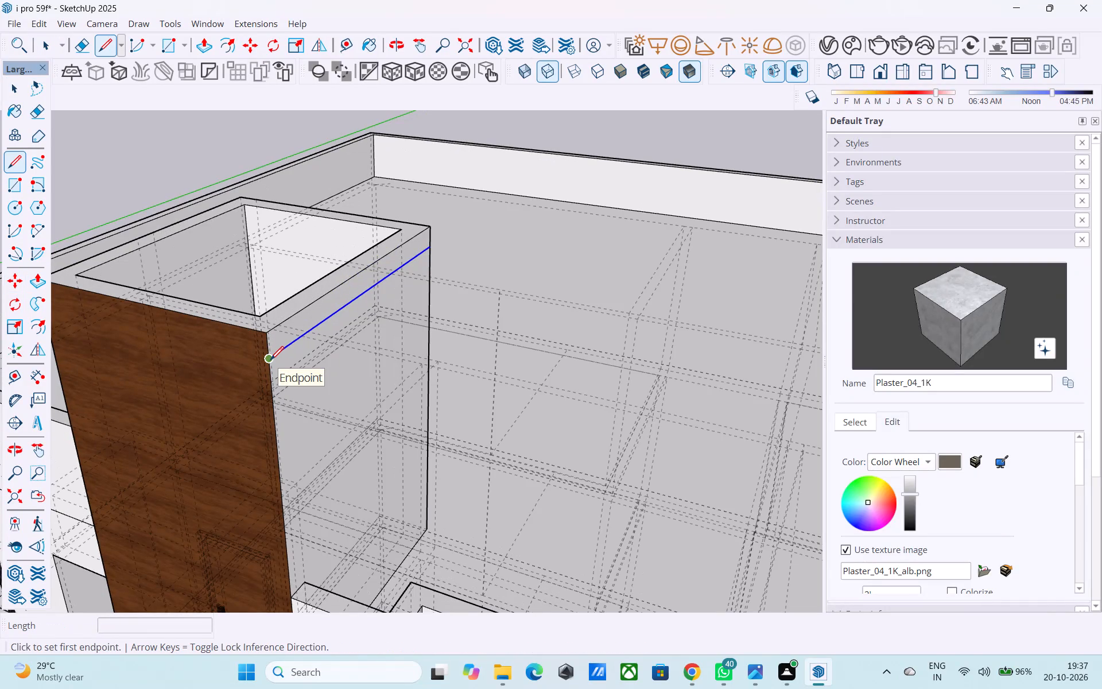
{"action": "key", "text": "k"}
{"action": "left_click", "coordinate": [270, 361]}
{"action": "scroll", "coordinate": [267, 358], "scroll_direction": "down", "scroll_amount": 4}
{"action": "middle_click_drag", "start_coordinate": [266, 357], "coordinate": [433, 307]}
{"action": "scroll", "coordinate": [444, 308], "scroll_direction": "down", "scroll_amount": 3}
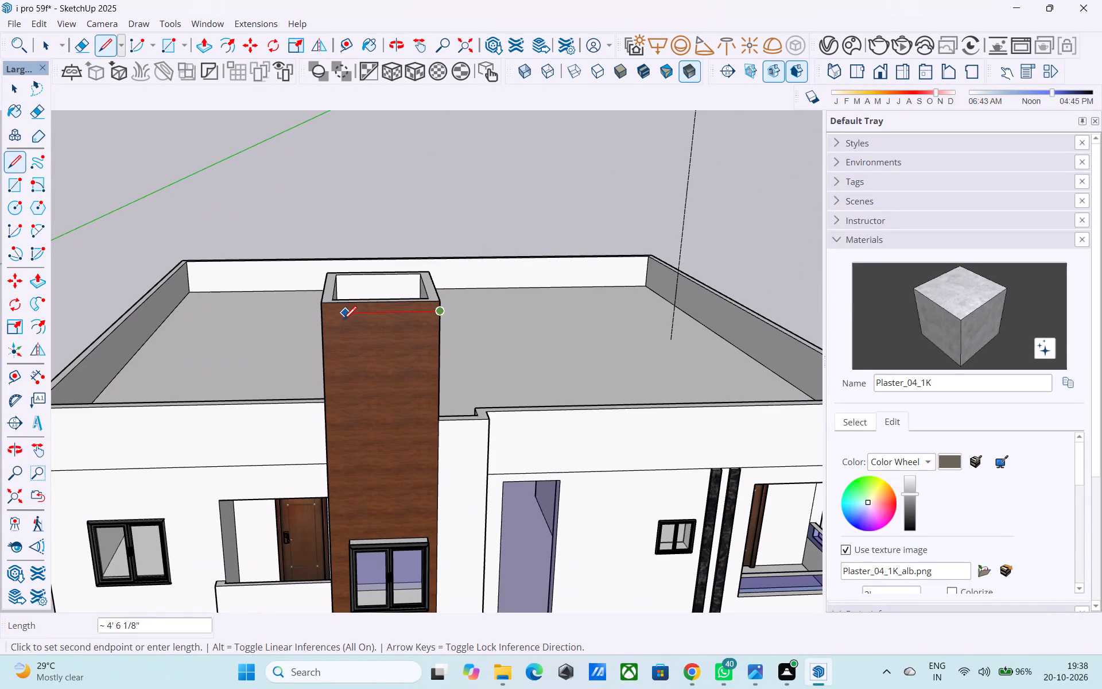
{"action": "left_click", "coordinate": [321, 319]}
Continue the band line 6' 6" along the raised box's opposite side face to its rear corner.
{"action": "middle_click_drag", "start_coordinate": [321, 319], "coordinate": [506, 323]}
{"action": "scroll", "coordinate": [506, 324], "scroll_direction": "up", "scroll_amount": 8}
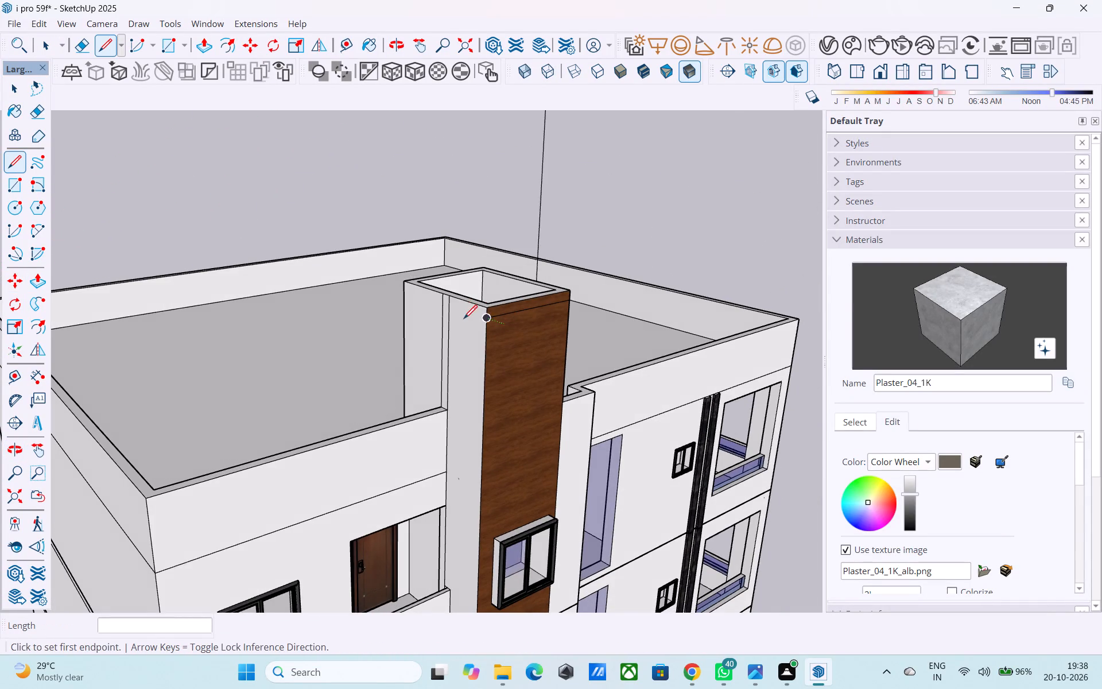
{"action": "scroll", "coordinate": [485, 320], "scroll_direction": "up", "scroll_amount": 6}
{"action": "left_click", "coordinate": [485, 320]}
{"action": "middle_click_drag", "start_coordinate": [344, 285], "coordinate": [466, 302]}
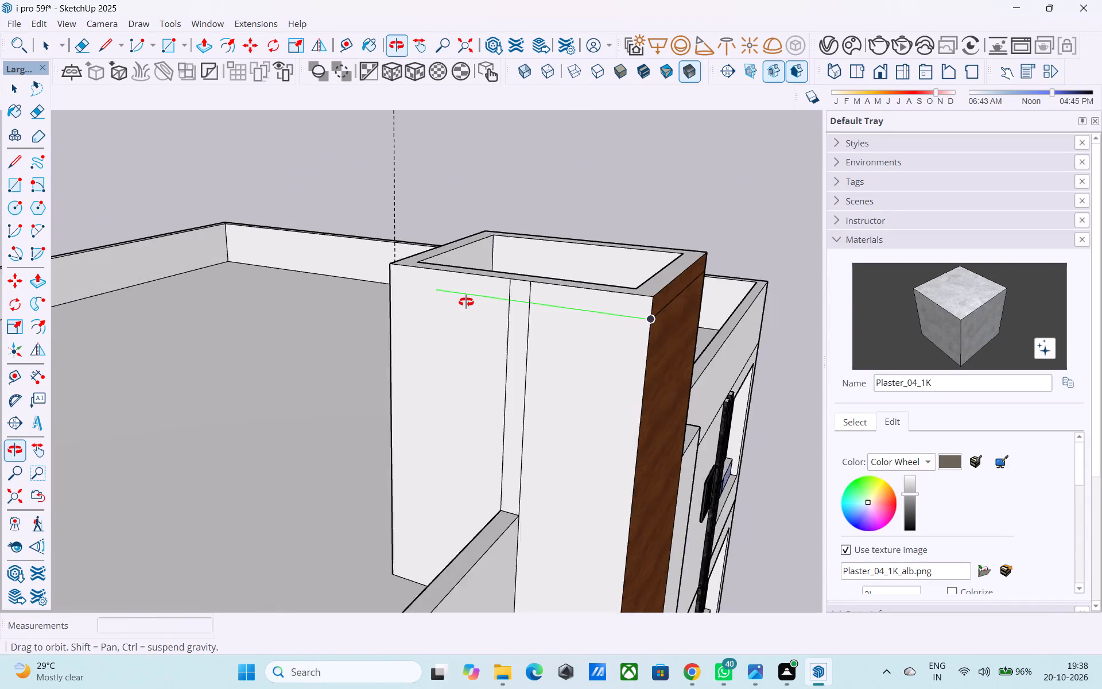
{"action": "middle_click_drag", "start_coordinate": [466, 302], "coordinate": [466, 305]}
{"action": "scroll", "coordinate": [465, 303], "scroll_direction": "up", "scroll_amount": 5, "text": "shift"}
{"action": "left_click", "coordinate": [366, 273]}
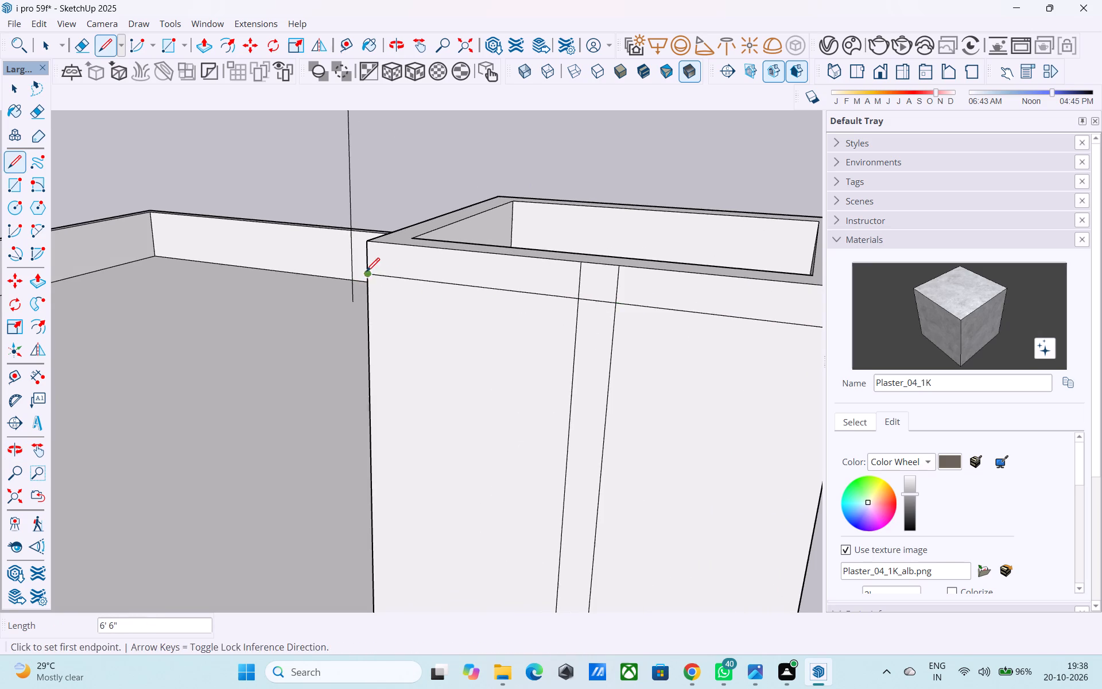
Draw the 5' 6" line across the raised box's rear face to close the band around it.
{"action": "middle_click_drag", "start_coordinate": [382, 273], "coordinate": [700, 319], "text": "shift"}
{"action": "scroll", "coordinate": [478, 345], "scroll_direction": "up", "scroll_amount": 3}
{"action": "left_click", "coordinate": [442, 355]}
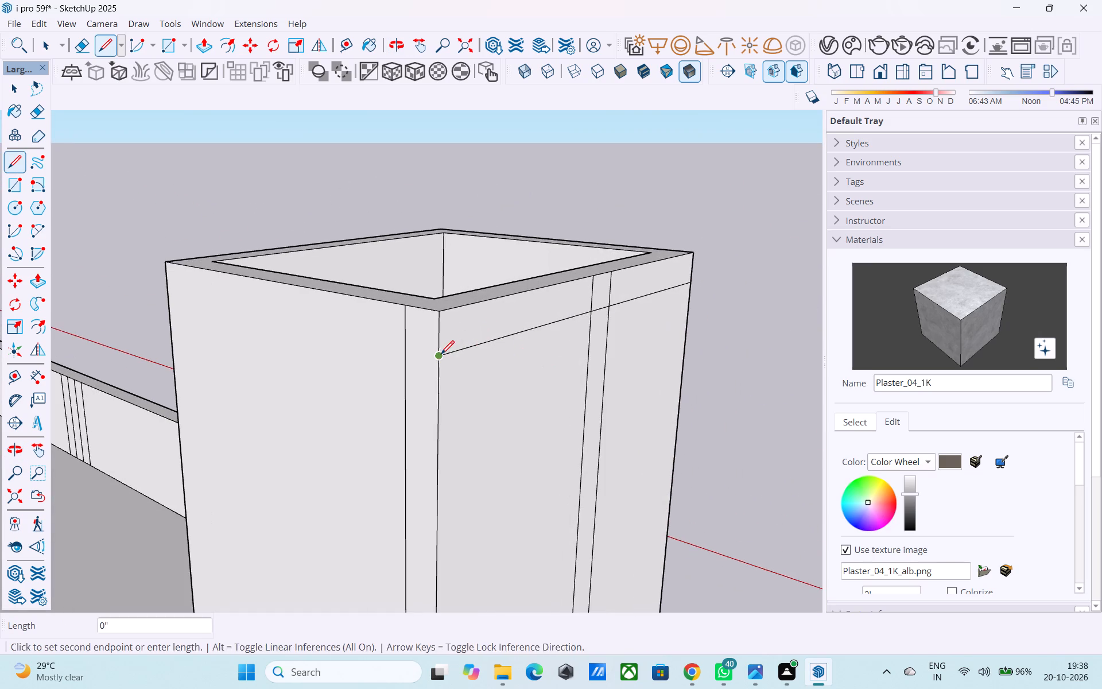
{"action": "middle_click_drag", "start_coordinate": [440, 354], "coordinate": [983, 356]}
{"action": "left_click", "coordinate": [325, 325]}
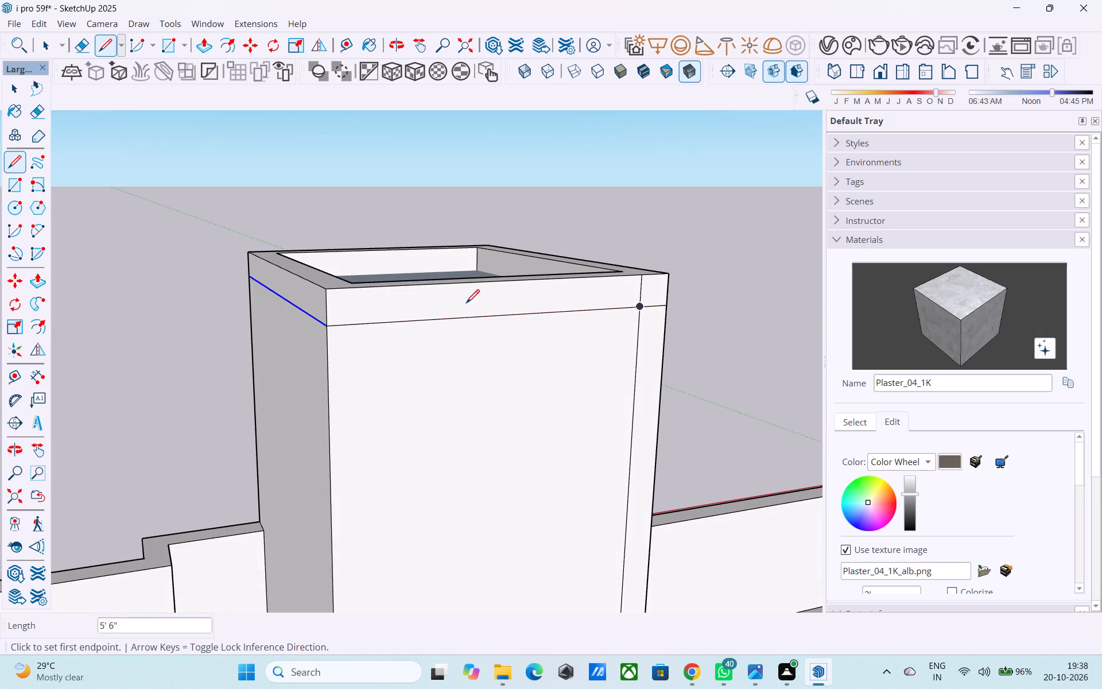
Delete the horizontal floor face inside the top opening of the raised box.
{"action": "middle_click_drag", "start_coordinate": [495, 307], "coordinate": [417, 363]}
{"action": "key", "text": "space"}
{"action": "left_click", "coordinate": [420, 288]}
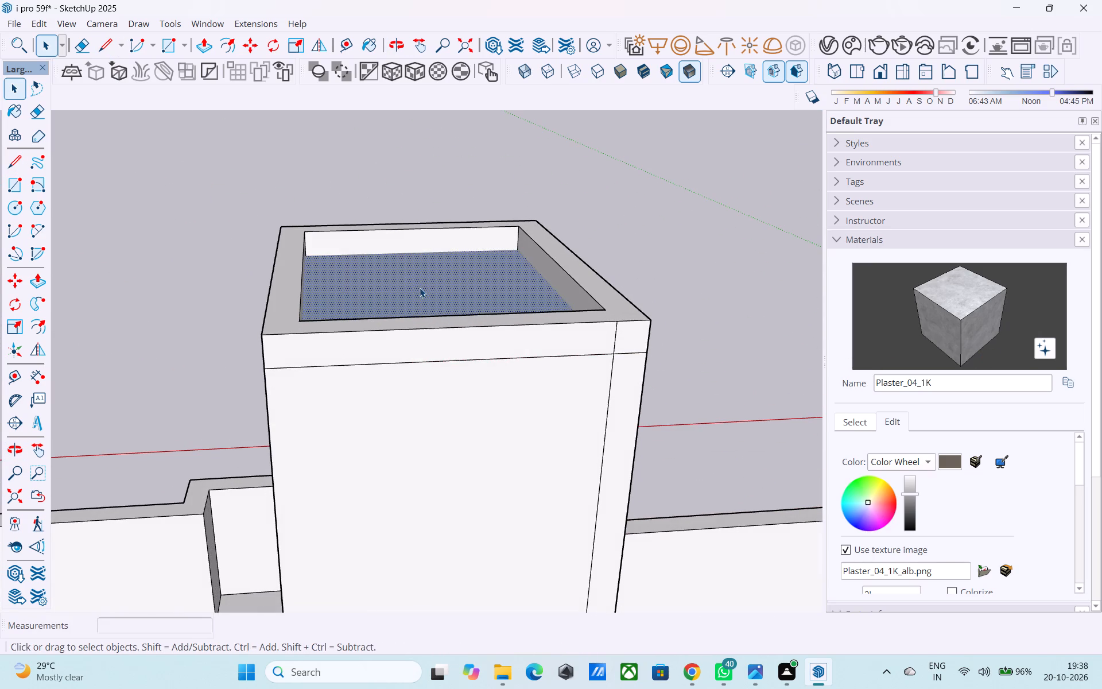
{"action": "key", "text": "Delete"}
Erase the short vertical seam lines crossing the band around the top of the raised box.
{"action": "key", "text": "e"}
{"action": "left_click_drag", "start_coordinate": [614, 344], "coordinate": [612, 343]}
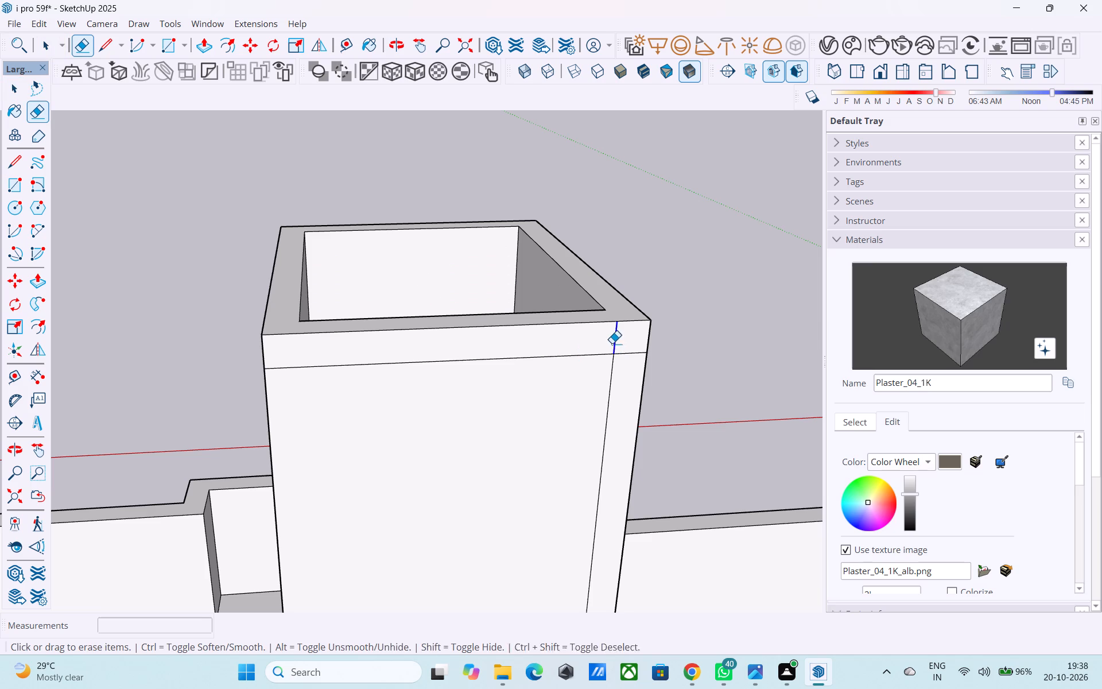
{"action": "left_click_drag", "start_coordinate": [612, 343], "coordinate": [609, 343]}
{"action": "middle_click_drag", "start_coordinate": [458, 348], "coordinate": [208, 347]}
{"action": "middle_click_drag", "start_coordinate": [448, 329], "coordinate": [226, 327]}
{"action": "scroll", "coordinate": [371, 349], "scroll_direction": "up", "scroll_amount": 3}
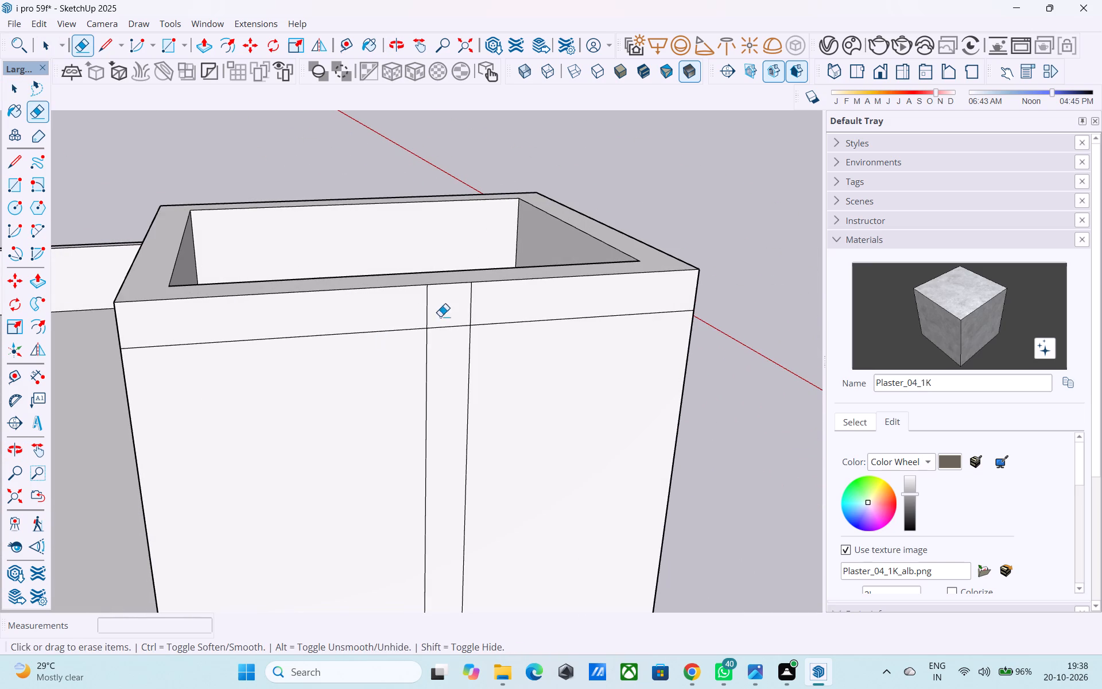
{"action": "left_click_drag", "start_coordinate": [476, 311], "coordinate": [449, 317]}
{"action": "left_click_drag", "start_coordinate": [446, 318], "coordinate": [412, 327]}
Paint the band strip above the wood-panelled front face with the Default material from the In Model collection.
{"action": "scroll", "coordinate": [396, 339], "scroll_direction": "down", "scroll_amount": 4}
{"action": "middle_click_drag", "start_coordinate": [420, 349], "coordinate": [91, 347]}
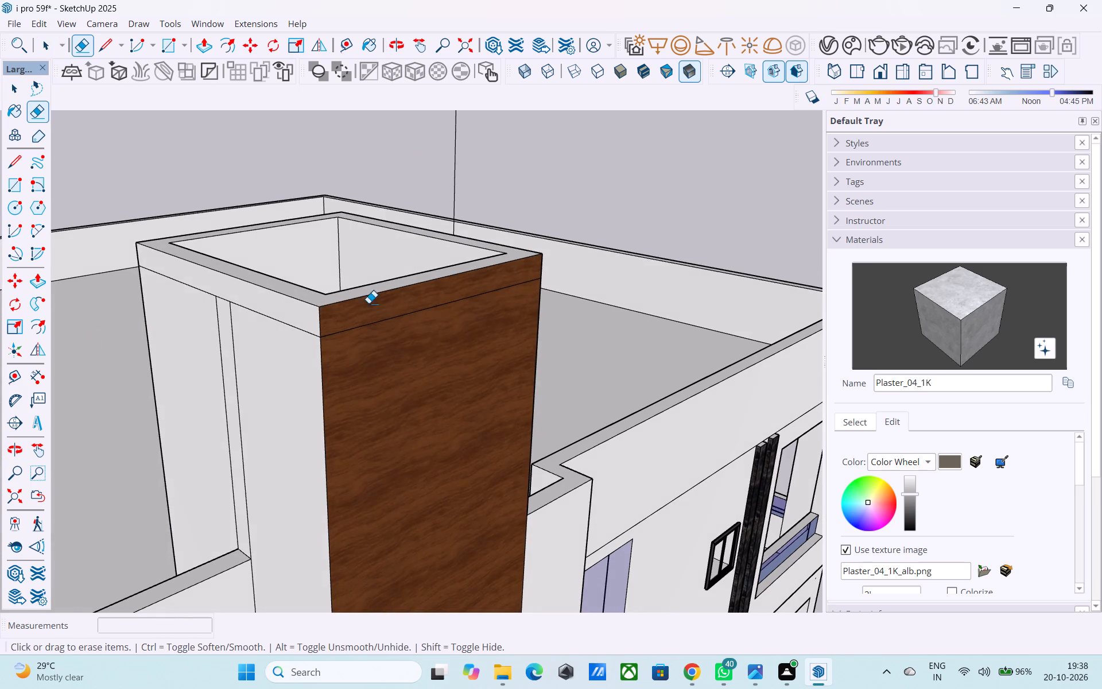
{"action": "scroll", "coordinate": [374, 313], "scroll_direction": "down", "scroll_amount": 3}
{"action": "key", "text": "space"}
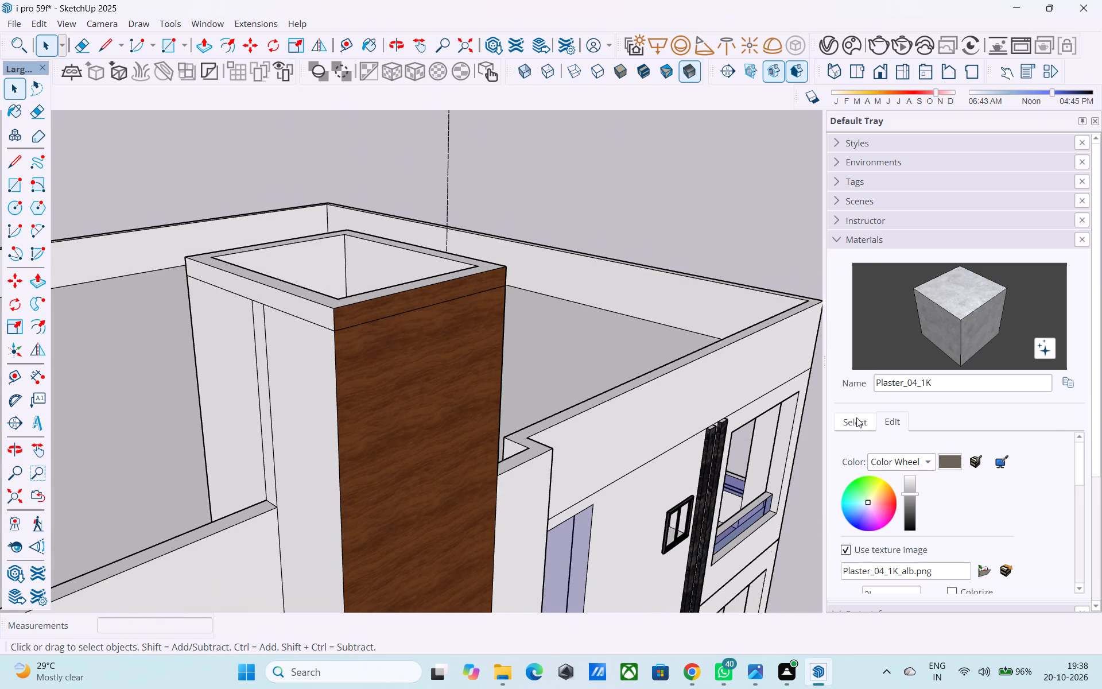
{"action": "left_click", "coordinate": [854, 416]}
{"action": "left_click", "coordinate": [913, 437]}
{"action": "left_click", "coordinate": [925, 331]}
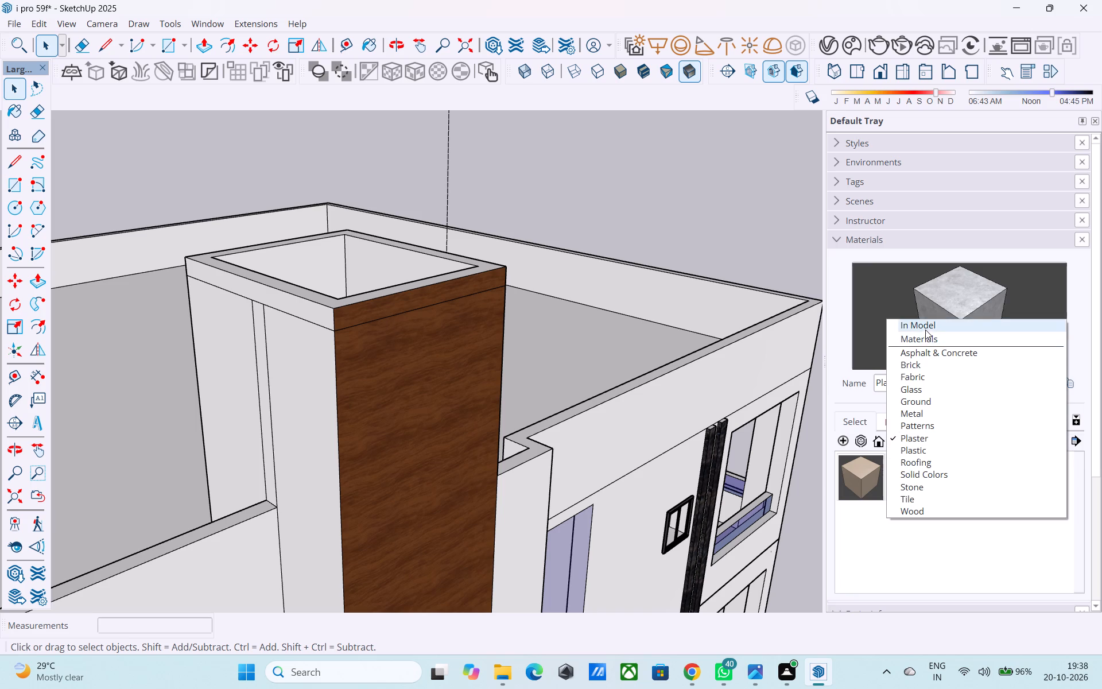
{"action": "left_click", "coordinate": [850, 490]}
{"action": "left_click", "coordinate": [397, 309]}
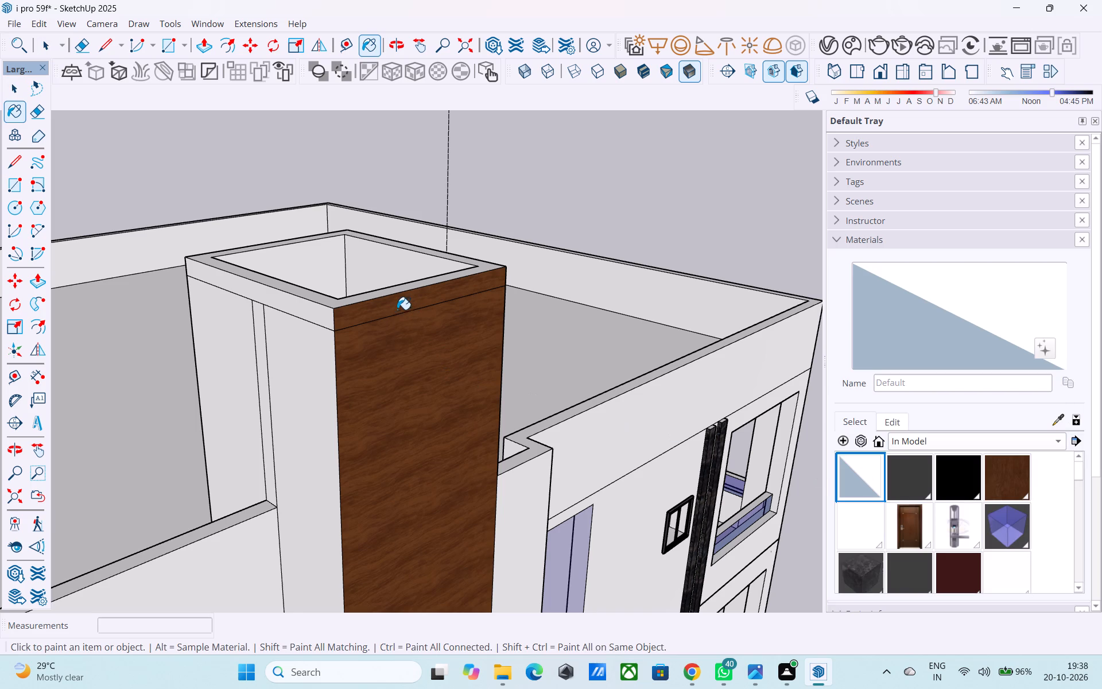
Copy an inner top edge of the raised box's opening a short distance down its inner wall.
{"action": "scroll", "coordinate": [331, 318], "scroll_direction": "up", "scroll_amount": 9}
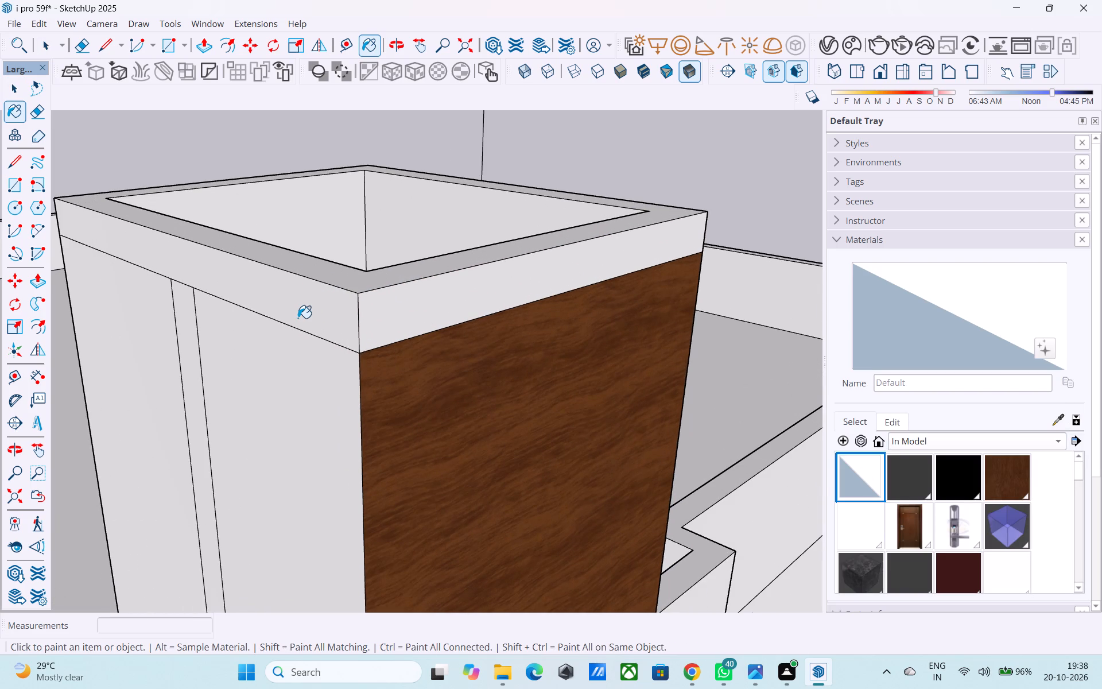
{"action": "middle_click_drag", "start_coordinate": [298, 318], "coordinate": [280, 305]}
{"action": "scroll", "coordinate": [370, 329], "scroll_direction": "up", "scroll_amount": 6}
{"action": "key", "text": "space"}
{"action": "left_click", "coordinate": [370, 310]}
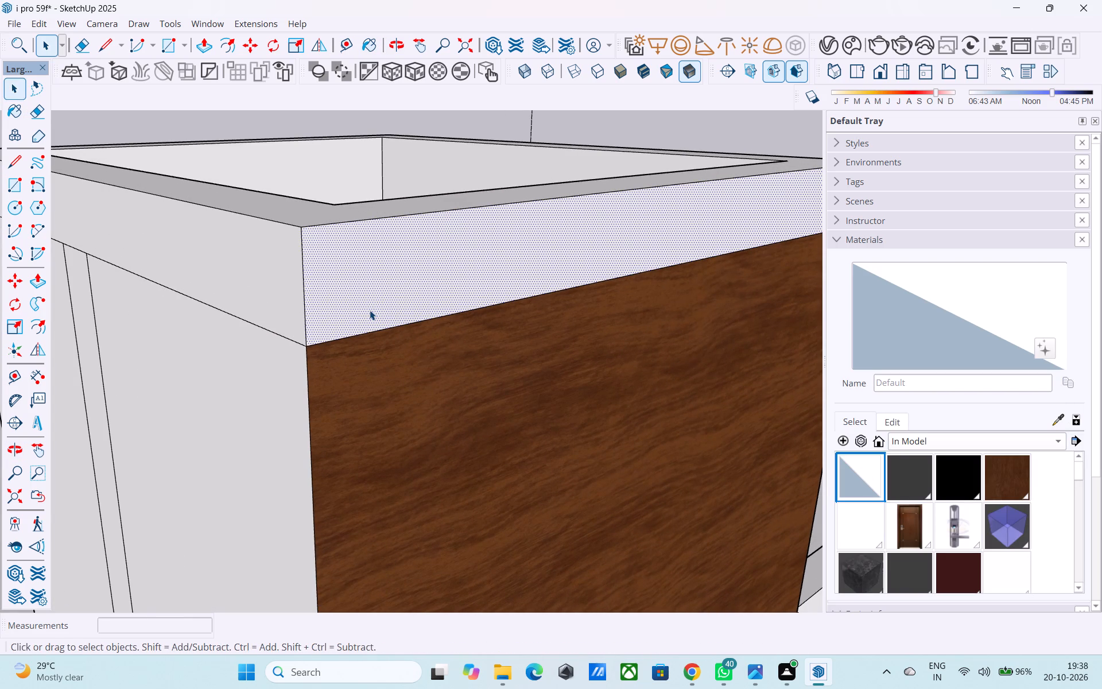
{"action": "scroll", "coordinate": [371, 312], "scroll_direction": "down", "scroll_amount": 4}
{"action": "middle_click_drag", "start_coordinate": [371, 314], "coordinate": [389, 414]}
{"action": "middle_click_drag", "start_coordinate": [375, 363], "coordinate": [416, 504]}
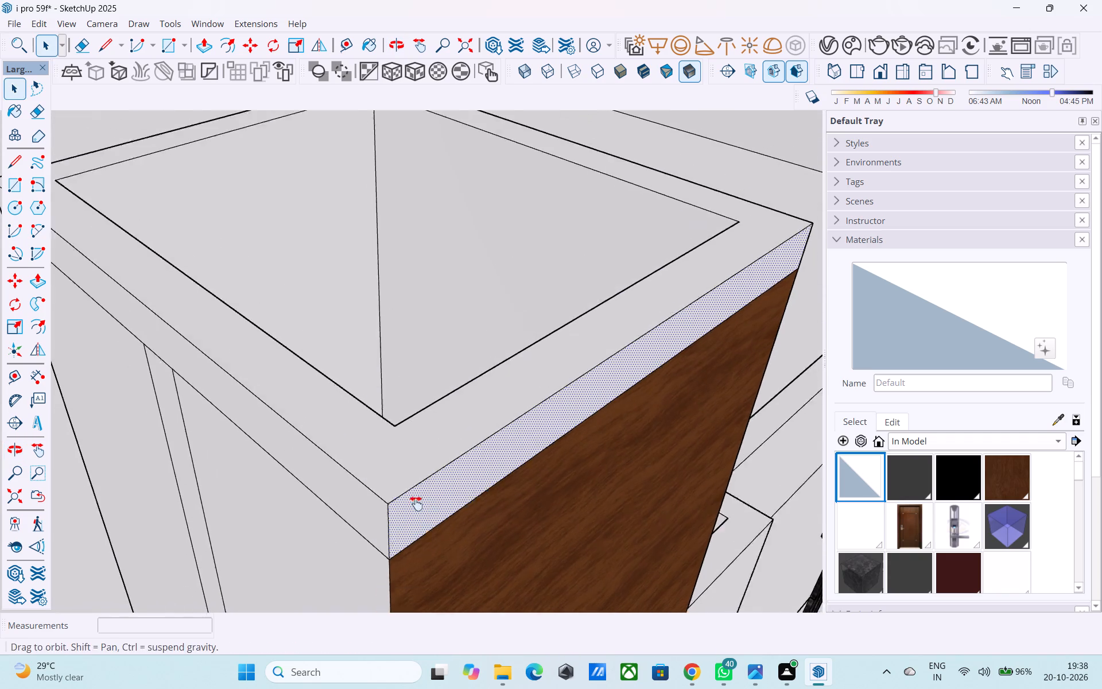
{"action": "middle_click_drag", "start_coordinate": [416, 504], "coordinate": [402, 579]}
{"action": "middle_click_drag", "start_coordinate": [371, 359], "coordinate": [395, 435]}
{"action": "left_click", "coordinate": [297, 278]}
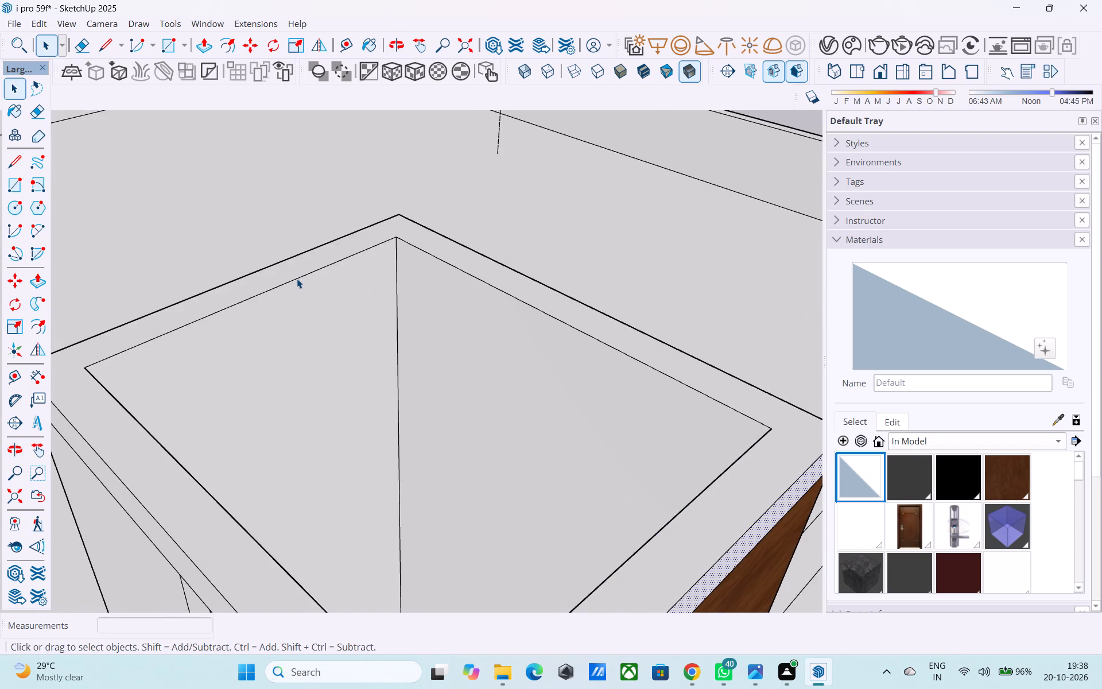
{"action": "key", "text": "m"}
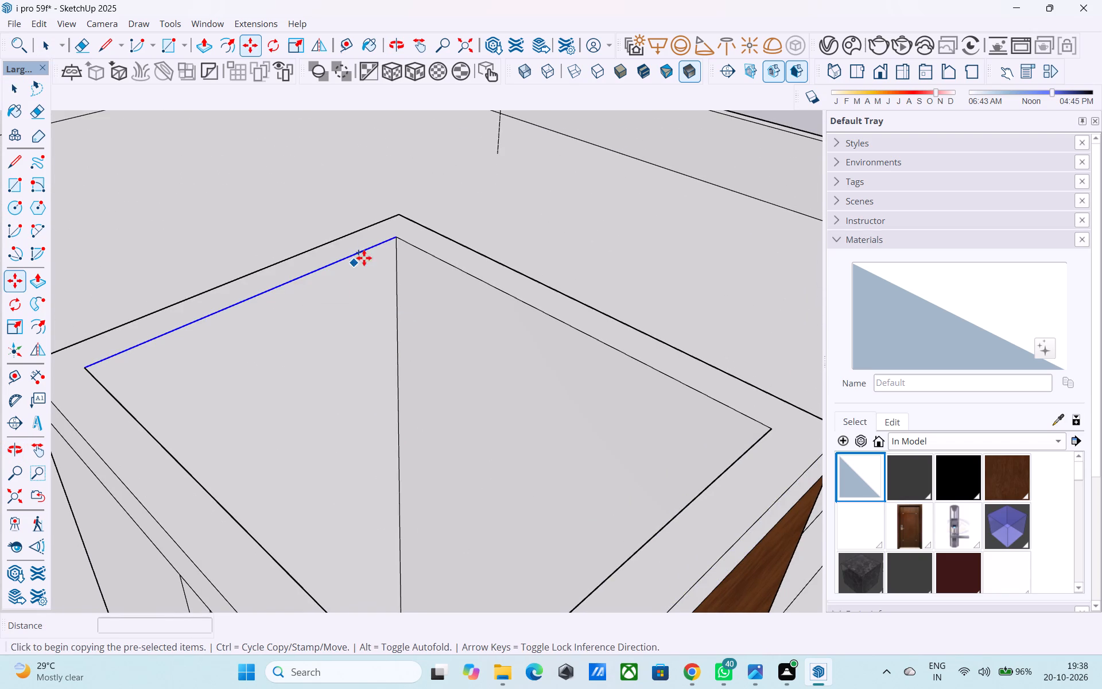
{"action": "left_click", "coordinate": [394, 242]}
{"action": "left_click", "coordinate": [396, 272]}
Push/Pull the narrow strip under that inner edge across the opening to the opposite wall to close the top.
{"action": "key", "text": "space"}
{"action": "left_click", "coordinate": [380, 264]}
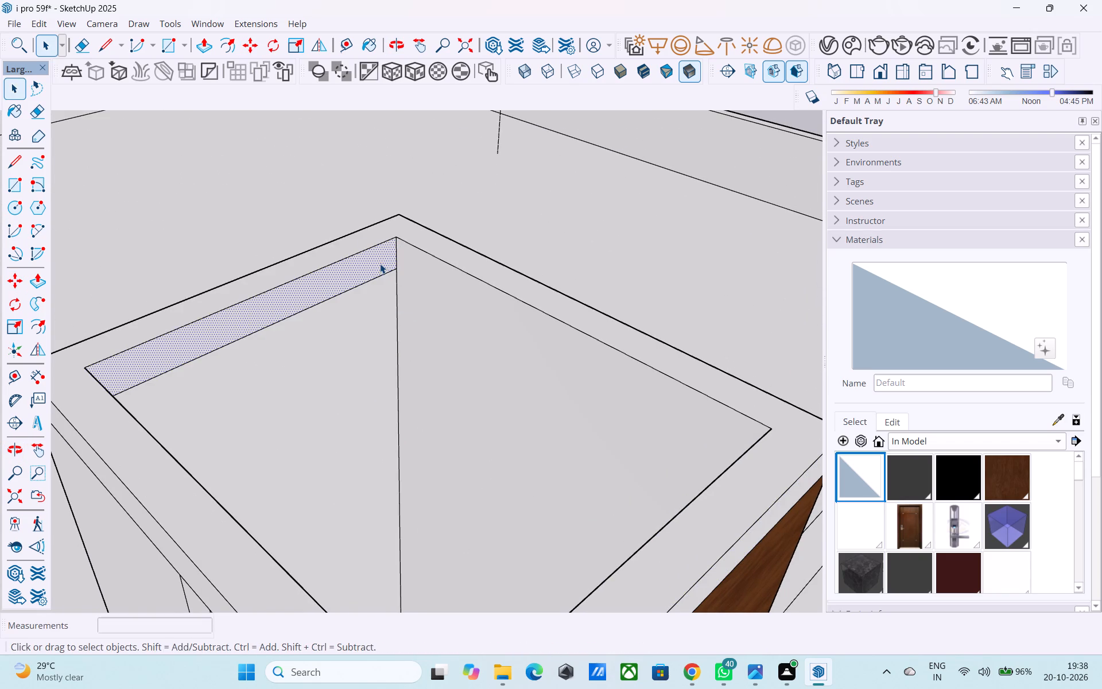
{"action": "key", "text": "p"}
{"action": "left_click", "coordinate": [380, 264]}
{"action": "scroll", "coordinate": [409, 283], "scroll_direction": "down", "scroll_amount": 3}
{"action": "left_click", "coordinate": [374, 266]}
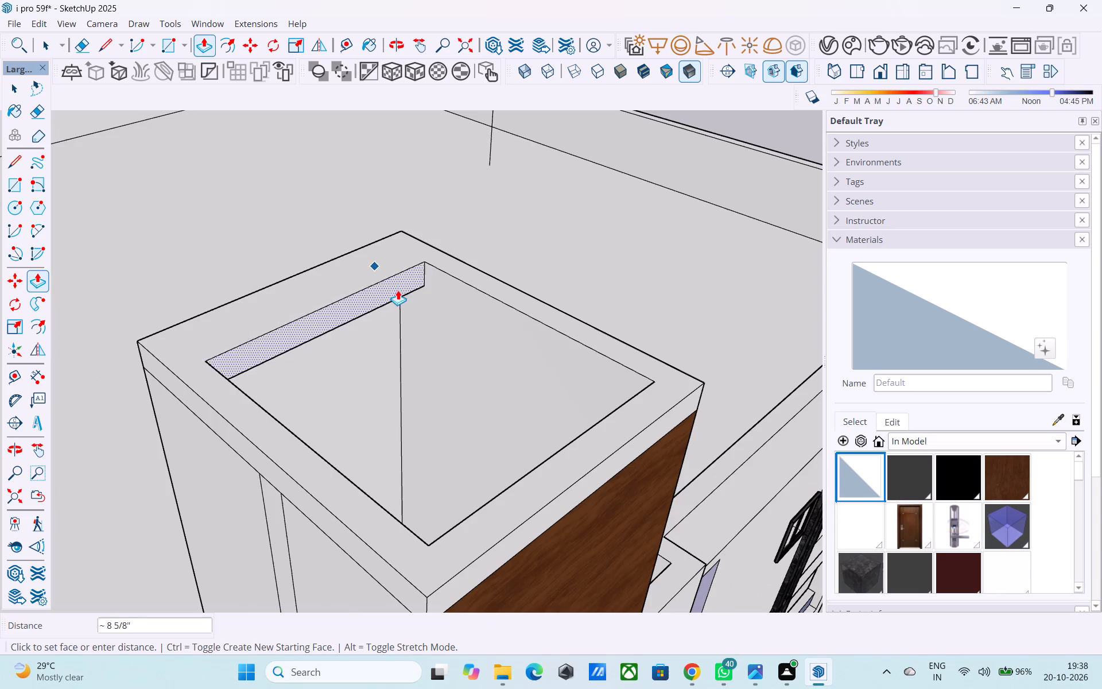
{"action": "scroll", "coordinate": [398, 292], "scroll_direction": "down", "scroll_amount": 5}
{"action": "left_click", "coordinate": [513, 362]}
Push/Pull the front band strip above the wood panel outward by 4".
{"action": "middle_click_drag", "start_coordinate": [512, 364], "coordinate": [469, 310]}
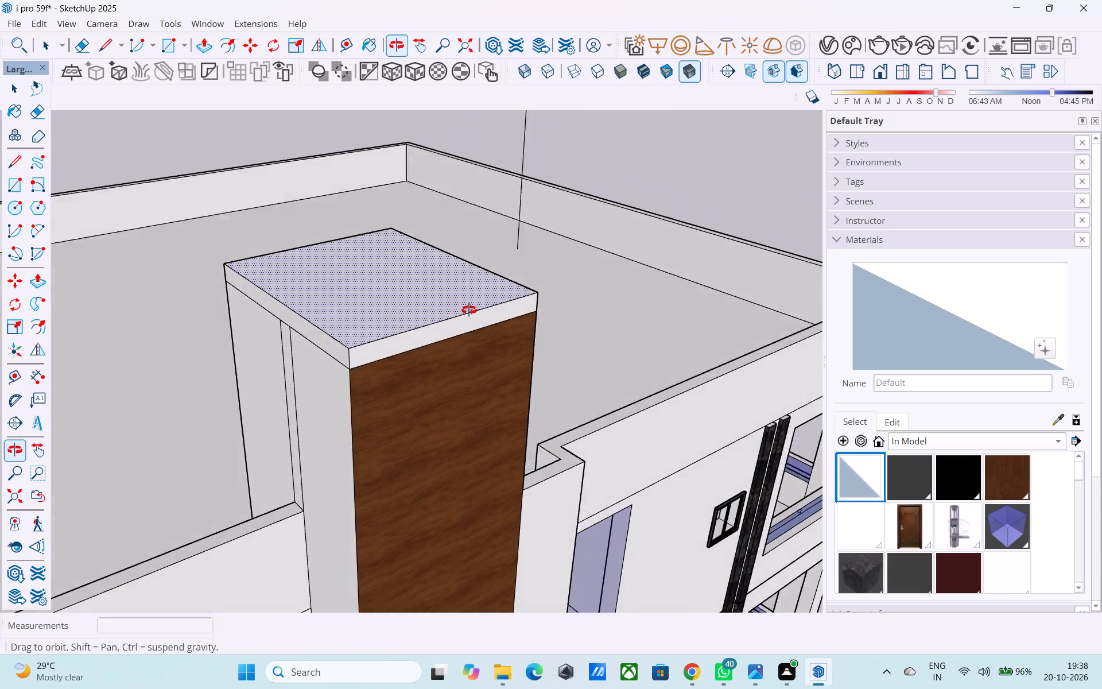
{"action": "middle_click_drag", "start_coordinate": [469, 310], "coordinate": [530, 278]}
{"action": "scroll", "coordinate": [462, 285], "scroll_direction": "up", "scroll_amount": 5}
{"action": "left_click", "coordinate": [453, 291]}
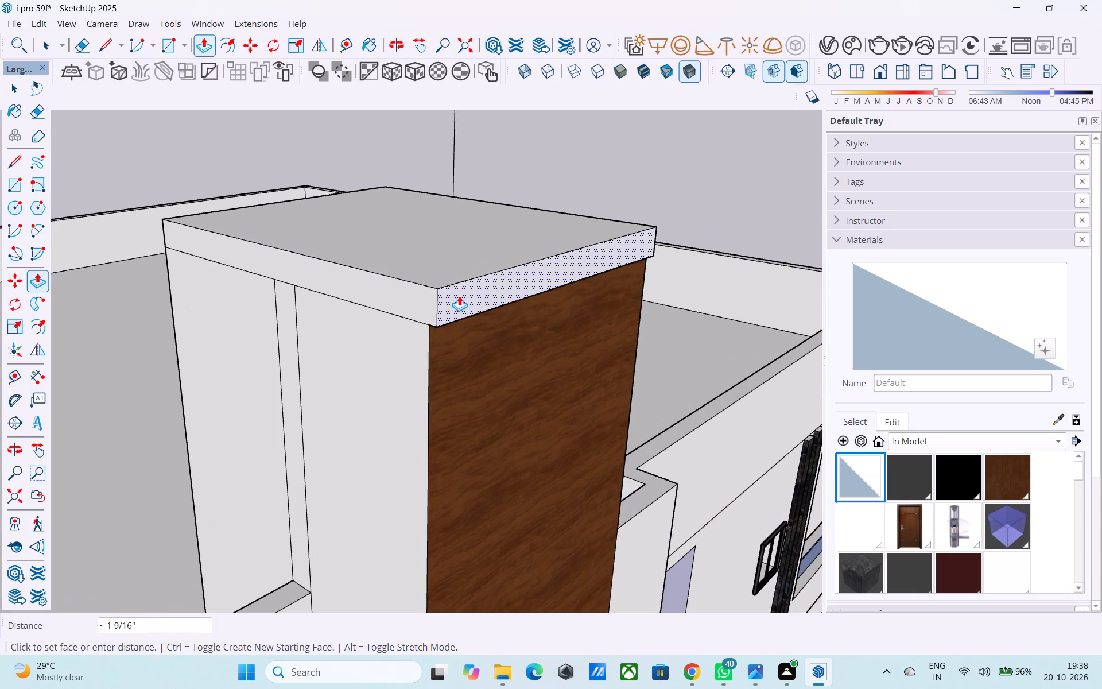
{"action": "key", "text": "4"}
{"action": "key", "text": "shift+quotedbl"}
{"action": "key", "text": "Return"}
Extend the band strips on the two sides and the rear of the raised box outward by the same 4".
{"action": "double_click", "coordinate": [435, 304]}
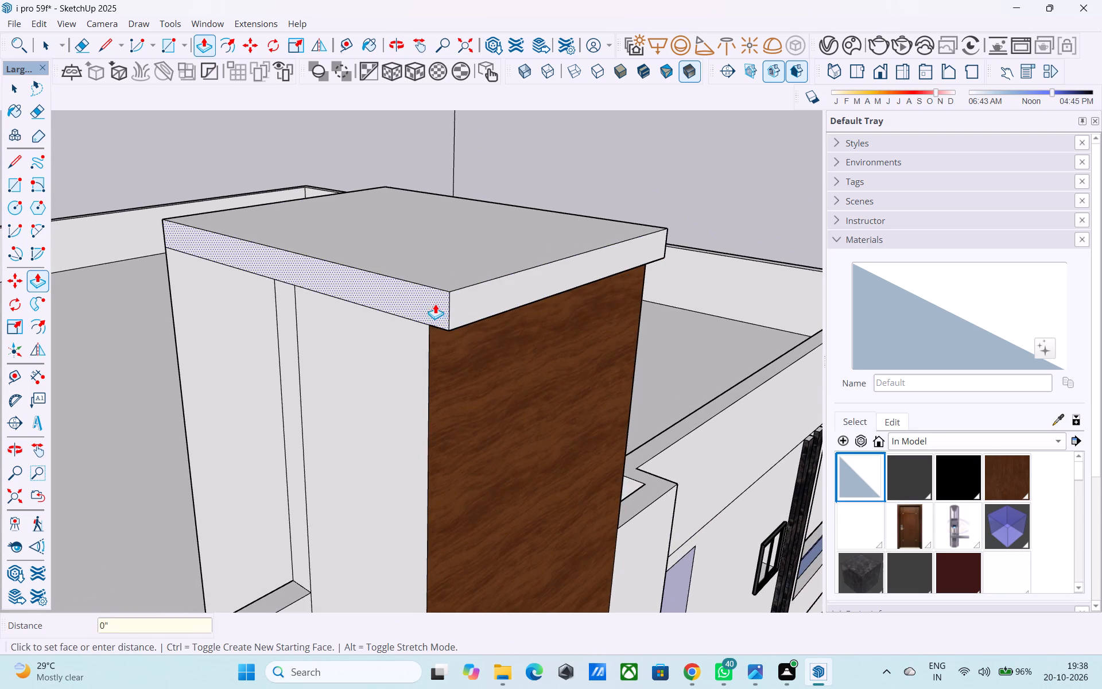
{"action": "middle_click_drag", "start_coordinate": [435, 304], "coordinate": [308, 300]}
{"action": "scroll", "coordinate": [234, 321], "scroll_direction": "down", "scroll_amount": 4}
{"action": "middle_click_drag", "start_coordinate": [361, 342], "coordinate": [128, 329]}
{"action": "scroll", "coordinate": [188, 280], "scroll_direction": "down", "scroll_amount": 1}
{"action": "scroll", "coordinate": [188, 277], "scroll_direction": "up", "scroll_amount": 7}
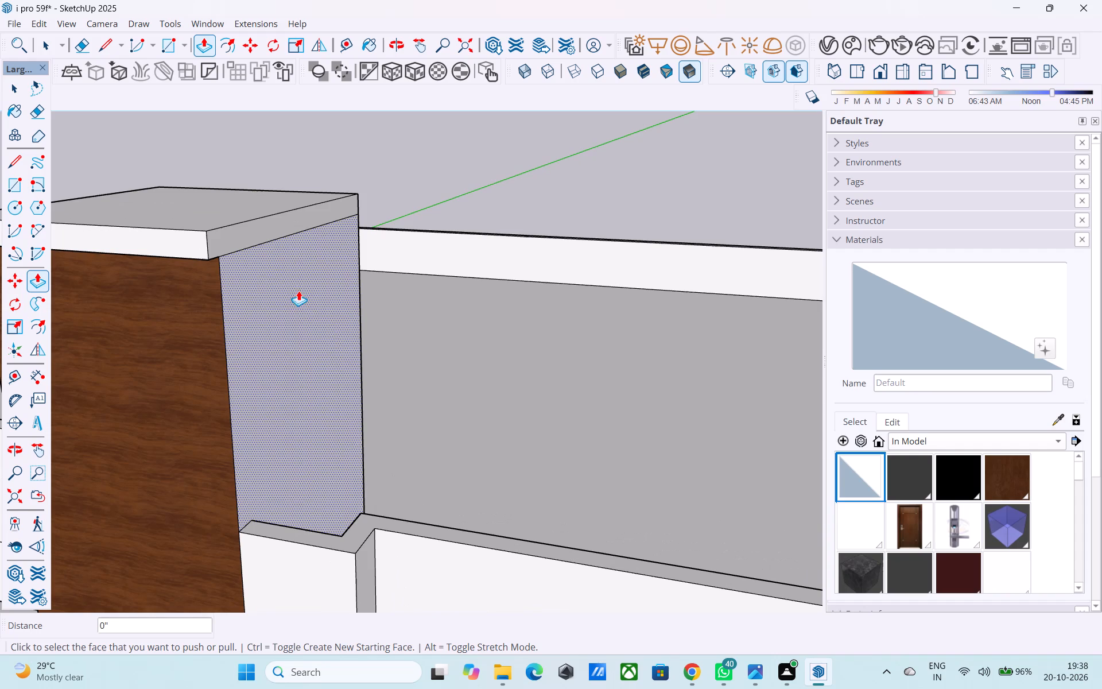
{"action": "double_click", "coordinate": [262, 229]}
{"action": "middle_click_drag", "start_coordinate": [270, 239], "coordinate": [598, 288]}
{"action": "scroll", "coordinate": [658, 326], "scroll_direction": "down", "scroll_amount": 4}
{"action": "middle_click_drag", "start_coordinate": [406, 358], "coordinate": [931, 333]}
{"action": "scroll", "coordinate": [773, 269], "scroll_direction": "up", "scroll_amount": 3}
{"action": "scroll", "coordinate": [455, 148], "scroll_direction": "up", "scroll_amount": 4}
{"action": "double_click", "coordinate": [453, 142]}
{"action": "scroll", "coordinate": [444, 305], "scroll_direction": "down", "scroll_amount": 6}
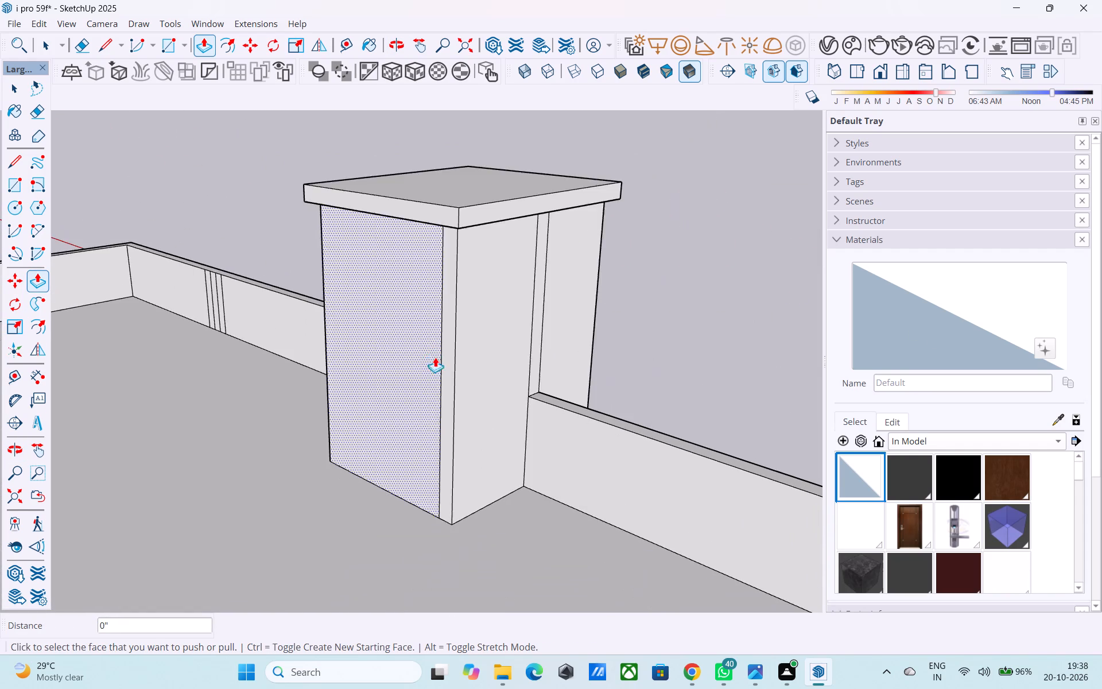
Erase the leftover vertical seam lines on the raised box's rear wall and adjoining side wall.
{"action": "scroll", "coordinate": [435, 357], "scroll_direction": "down", "scroll_amount": 2}
{"action": "scroll", "coordinate": [445, 362], "scroll_direction": "up", "scroll_amount": 8}
{"action": "key", "text": "e"}
{"action": "left_click_drag", "start_coordinate": [437, 352], "coordinate": [422, 346]}
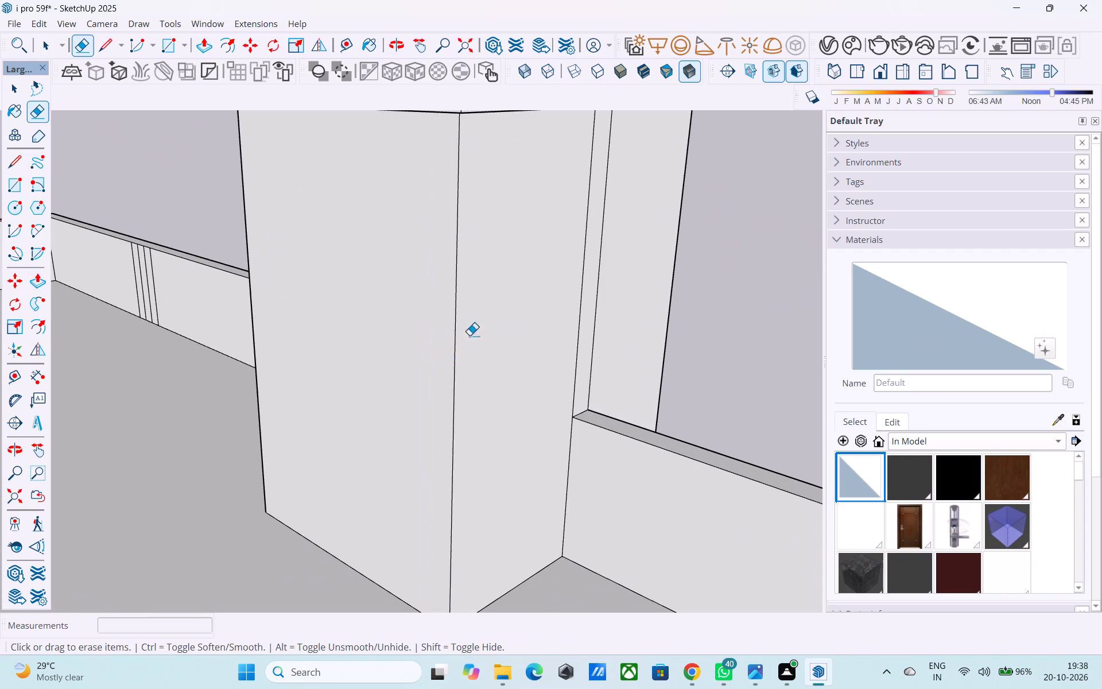
{"action": "left_click_drag", "start_coordinate": [589, 291], "coordinate": [604, 282]}
{"action": "left_click_drag", "start_coordinate": [584, 287], "coordinate": [575, 288]}
{"action": "middle_click_drag", "start_coordinate": [583, 299], "coordinate": [358, 322]}
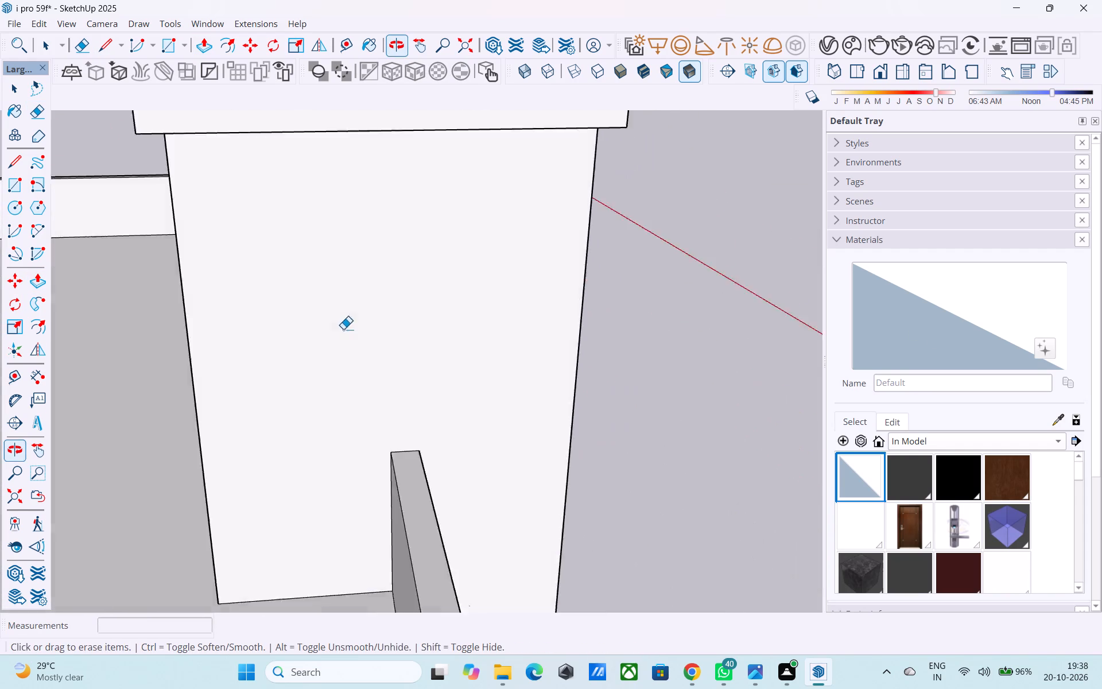
Paint the raised box's side wall nearest the black facade strips with Wood_Veneer_15_1K from the Wood collection.
{"action": "scroll", "coordinate": [347, 349], "scroll_direction": "down", "scroll_amount": 6}
{"action": "middle_click_drag", "start_coordinate": [385, 380], "coordinate": [971, 409]}
{"action": "middle_click_drag", "start_coordinate": [453, 328], "coordinate": [894, 331]}
{"action": "middle_click_drag", "start_coordinate": [360, 336], "coordinate": [711, 327]}
{"action": "scroll", "coordinate": [564, 289], "scroll_direction": "down", "scroll_amount": 5}
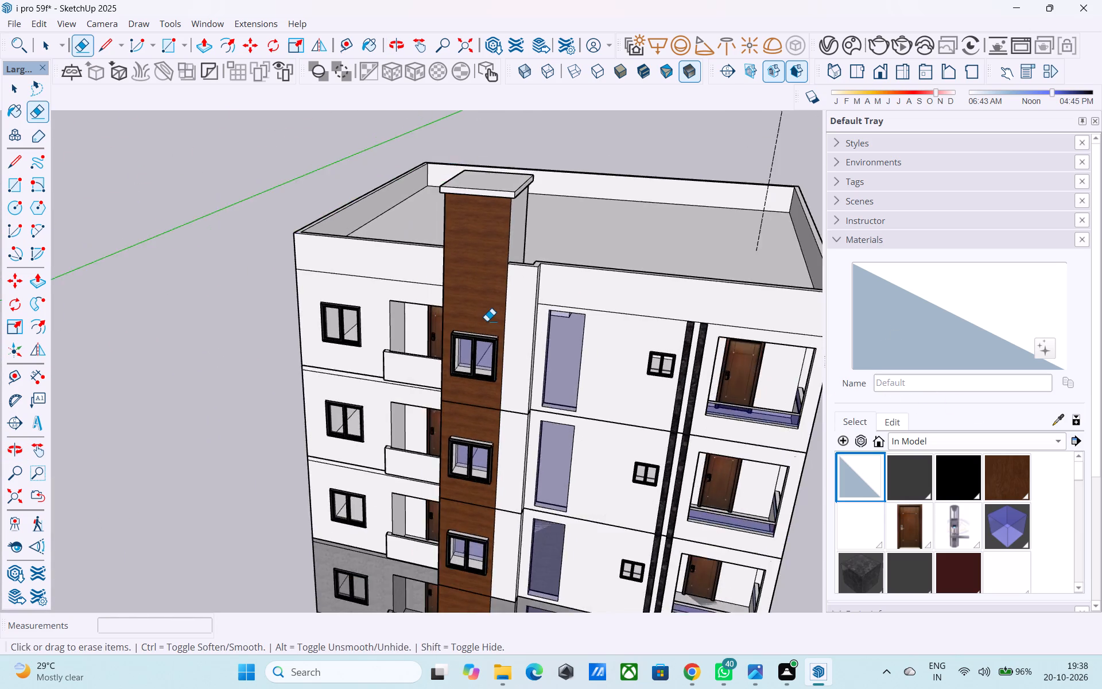
{"action": "scroll", "coordinate": [487, 321], "scroll_direction": "up", "scroll_amount": 5}
{"action": "key", "text": "space"}
{"action": "left_click", "coordinate": [948, 440]}
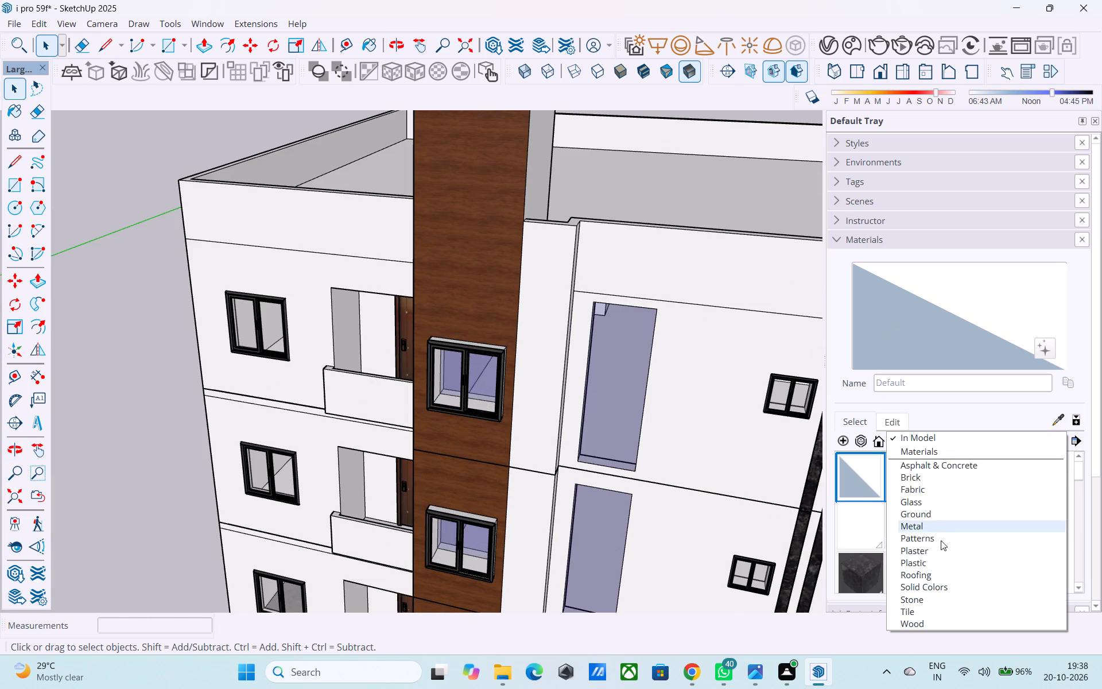
{"action": "left_click", "coordinate": [928, 620]}
{"action": "left_click", "coordinate": [913, 527]}
{"action": "middle_click_drag", "start_coordinate": [601, 494], "coordinate": [377, 502]}
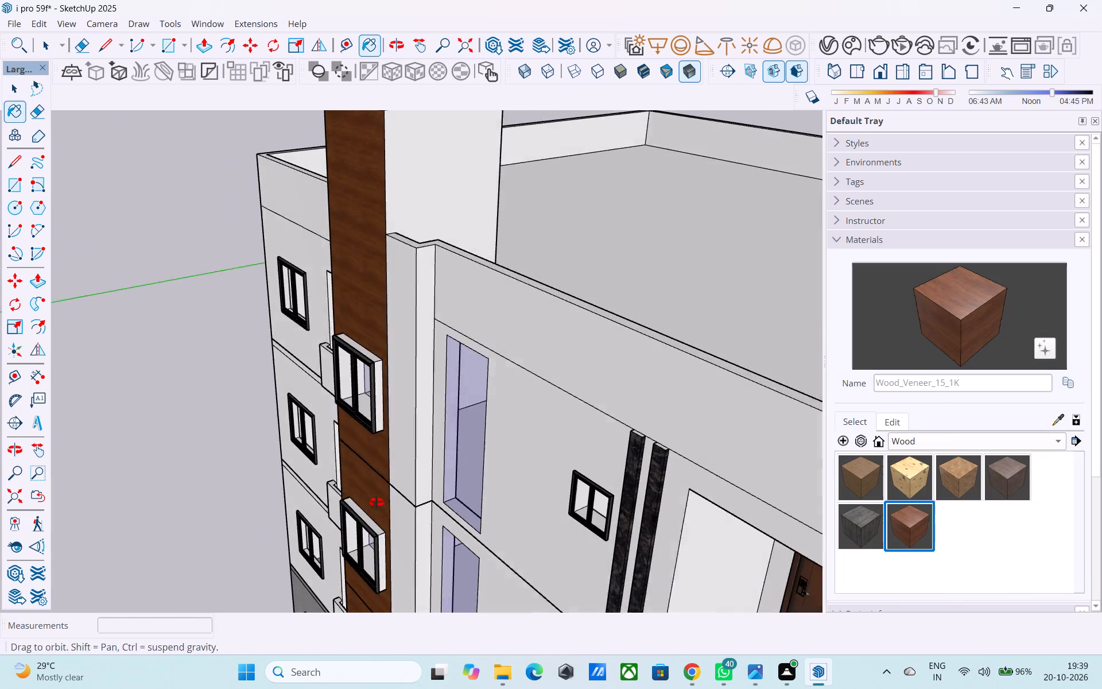
{"action": "middle_click_drag", "start_coordinate": [377, 502], "coordinate": [370, 499]}
{"action": "left_click", "coordinate": [446, 202]}
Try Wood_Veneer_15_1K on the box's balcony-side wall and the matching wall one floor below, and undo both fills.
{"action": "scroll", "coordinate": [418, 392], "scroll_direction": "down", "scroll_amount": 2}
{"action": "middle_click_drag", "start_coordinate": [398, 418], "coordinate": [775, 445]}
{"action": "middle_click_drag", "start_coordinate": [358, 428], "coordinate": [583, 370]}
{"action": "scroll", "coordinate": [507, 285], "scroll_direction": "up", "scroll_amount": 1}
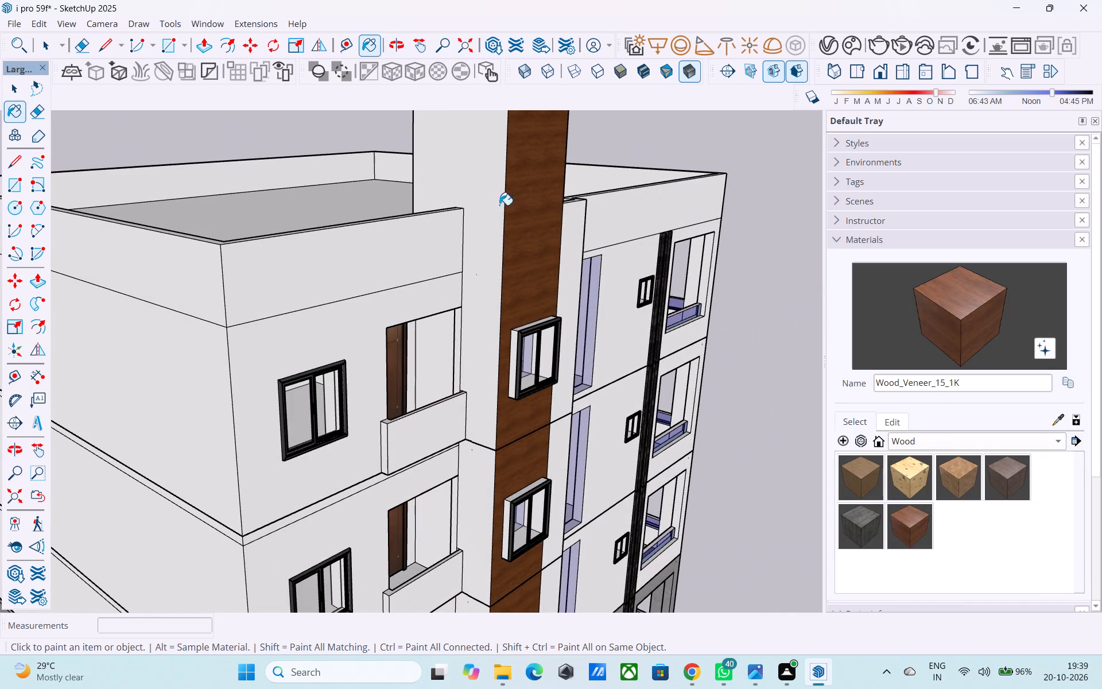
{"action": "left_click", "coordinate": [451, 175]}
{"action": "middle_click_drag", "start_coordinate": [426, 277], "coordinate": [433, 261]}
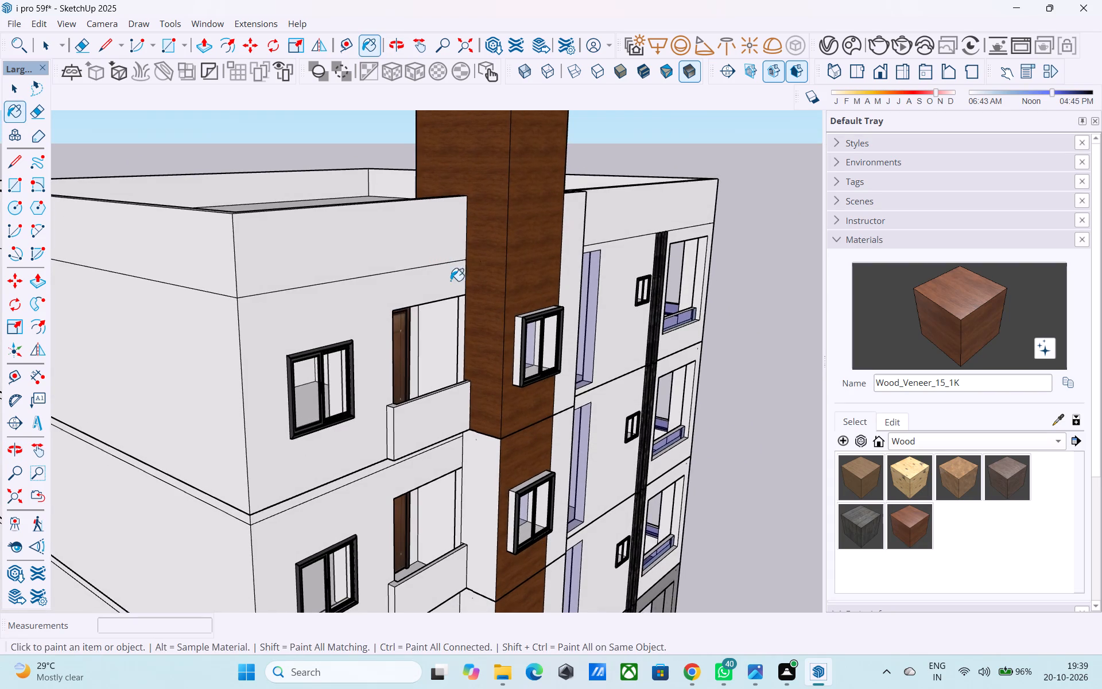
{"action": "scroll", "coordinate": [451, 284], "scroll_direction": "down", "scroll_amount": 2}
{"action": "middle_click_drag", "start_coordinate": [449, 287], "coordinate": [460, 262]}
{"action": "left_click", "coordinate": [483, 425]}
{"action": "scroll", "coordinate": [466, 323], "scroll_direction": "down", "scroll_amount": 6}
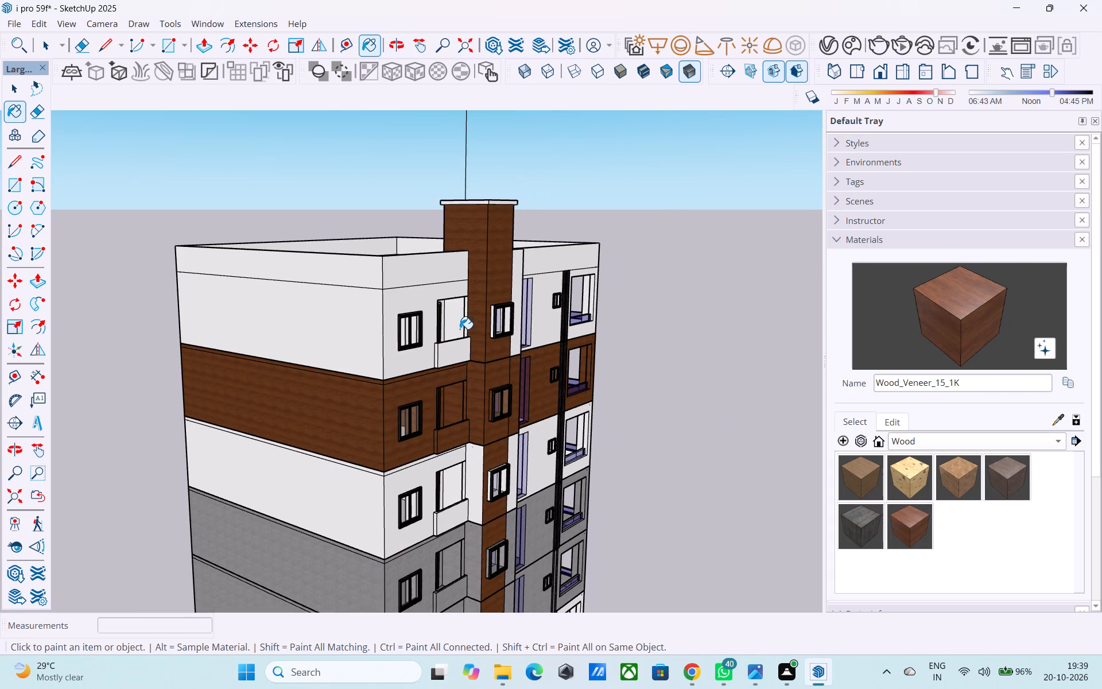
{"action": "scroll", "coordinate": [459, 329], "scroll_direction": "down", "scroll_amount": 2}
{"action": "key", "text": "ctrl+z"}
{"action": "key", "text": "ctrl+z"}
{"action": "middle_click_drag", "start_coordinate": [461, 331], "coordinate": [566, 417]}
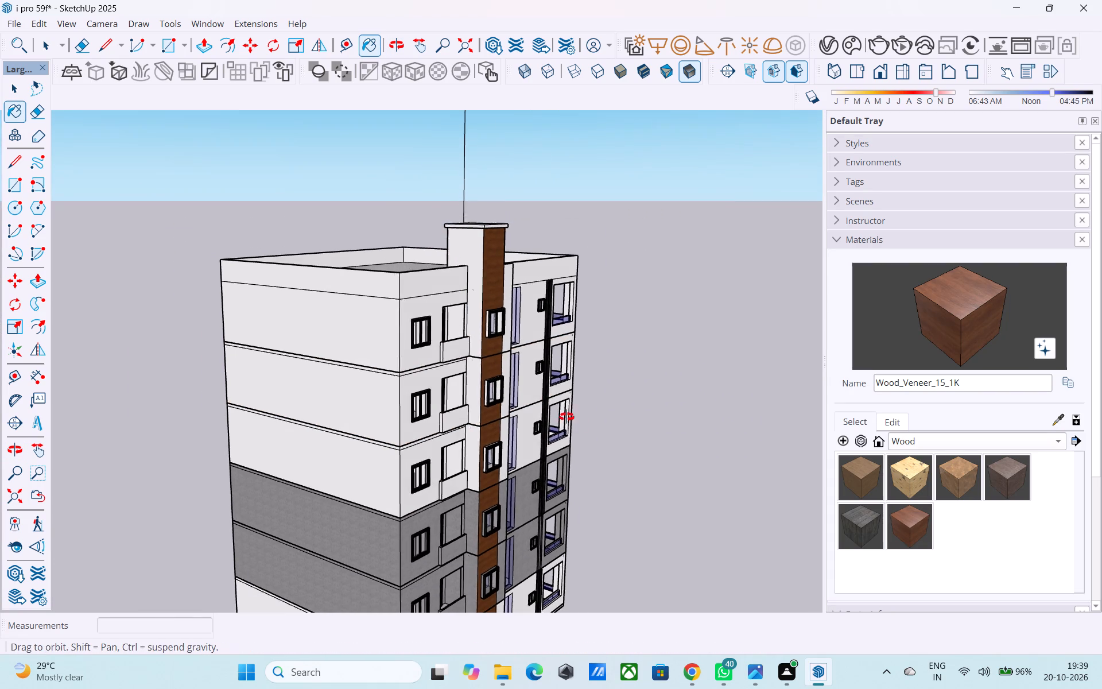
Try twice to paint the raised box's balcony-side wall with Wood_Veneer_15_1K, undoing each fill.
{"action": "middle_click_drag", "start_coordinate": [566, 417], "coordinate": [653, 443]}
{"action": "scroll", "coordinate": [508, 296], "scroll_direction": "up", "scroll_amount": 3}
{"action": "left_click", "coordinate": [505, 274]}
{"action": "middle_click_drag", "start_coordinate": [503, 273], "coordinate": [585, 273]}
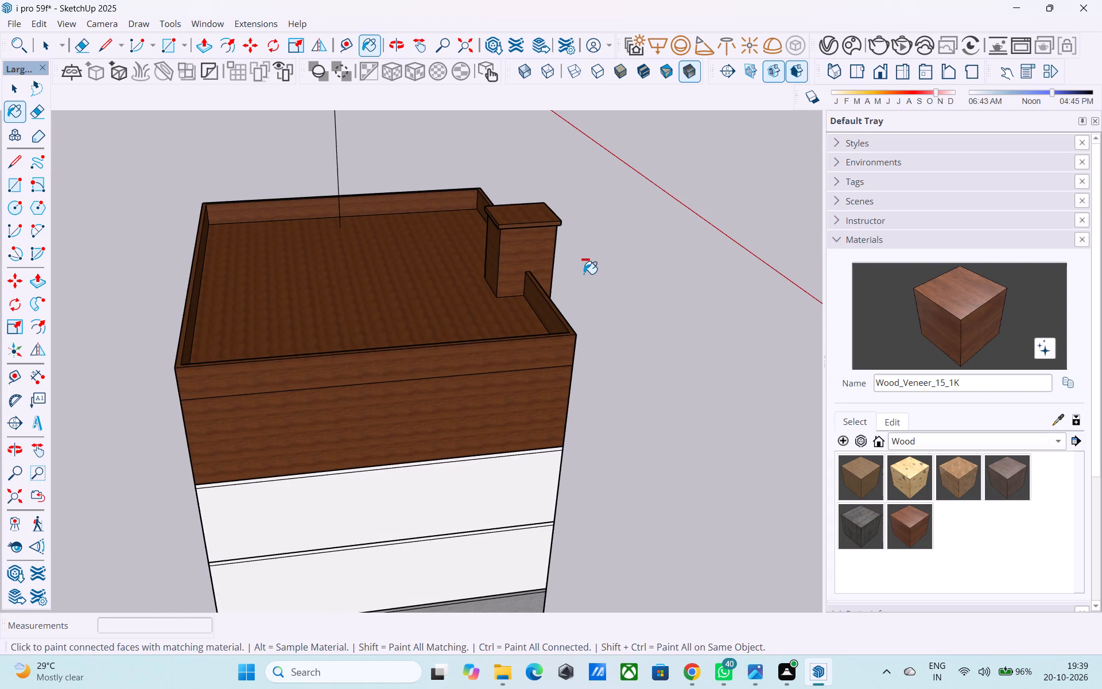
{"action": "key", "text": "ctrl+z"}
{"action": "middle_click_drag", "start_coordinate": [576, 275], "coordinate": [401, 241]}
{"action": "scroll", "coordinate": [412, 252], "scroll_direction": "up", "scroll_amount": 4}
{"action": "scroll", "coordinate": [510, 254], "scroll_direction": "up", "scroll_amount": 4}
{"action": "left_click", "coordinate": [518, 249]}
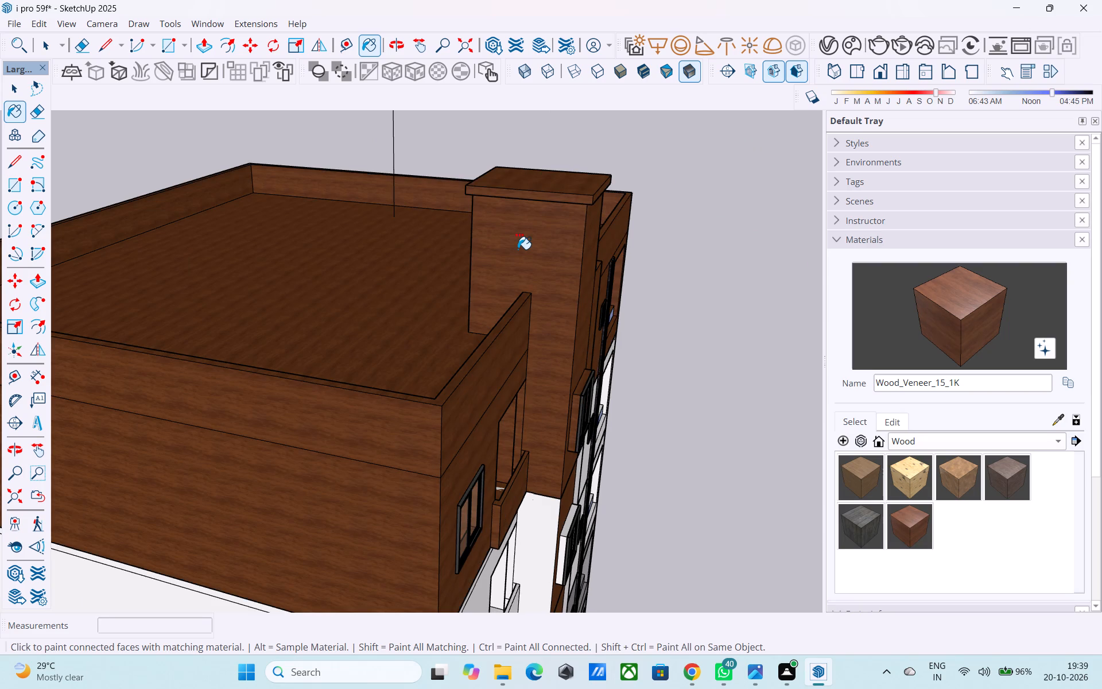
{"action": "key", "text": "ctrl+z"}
Select only the raised box's balcony-side wall and paint it with Wood_Veneer_15_1K.
{"action": "key", "text": "space"}
{"action": "left_click", "coordinate": [518, 249]}
{"action": "scroll", "coordinate": [518, 250], "scroll_direction": "up", "scroll_amount": 4}
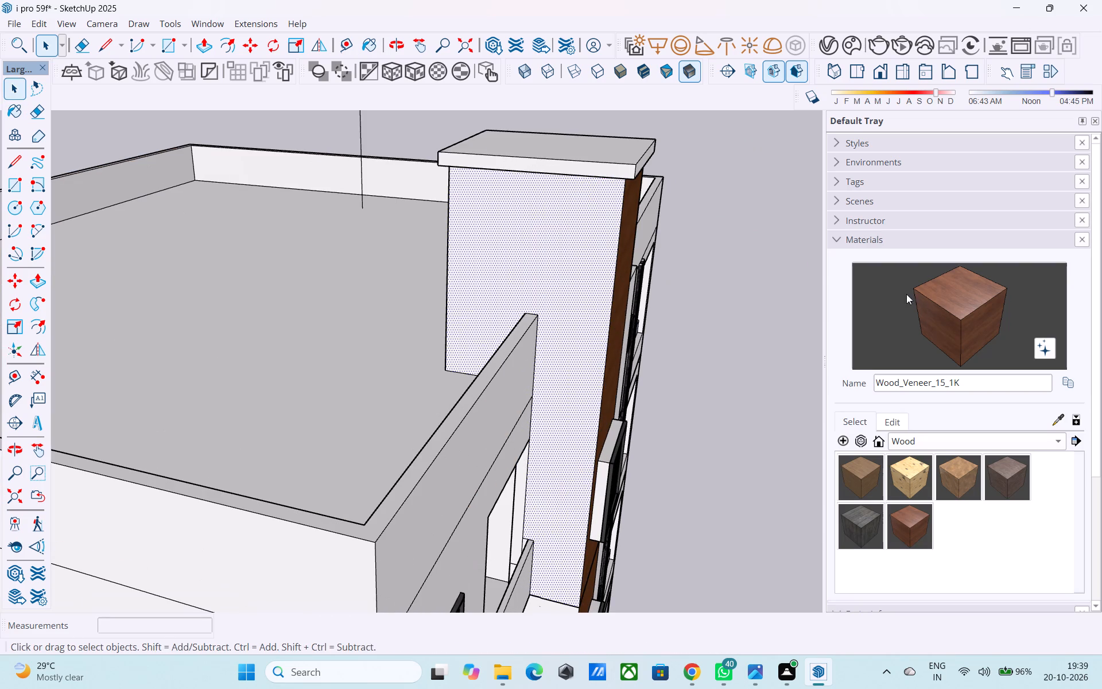
{"action": "left_click_drag", "start_coordinate": [946, 302], "coordinate": [959, 303]}
{"action": "left_click", "coordinate": [442, 250]}
{"action": "key", "text": "ctrl+z"}
{"action": "left_click", "coordinate": [480, 243]}
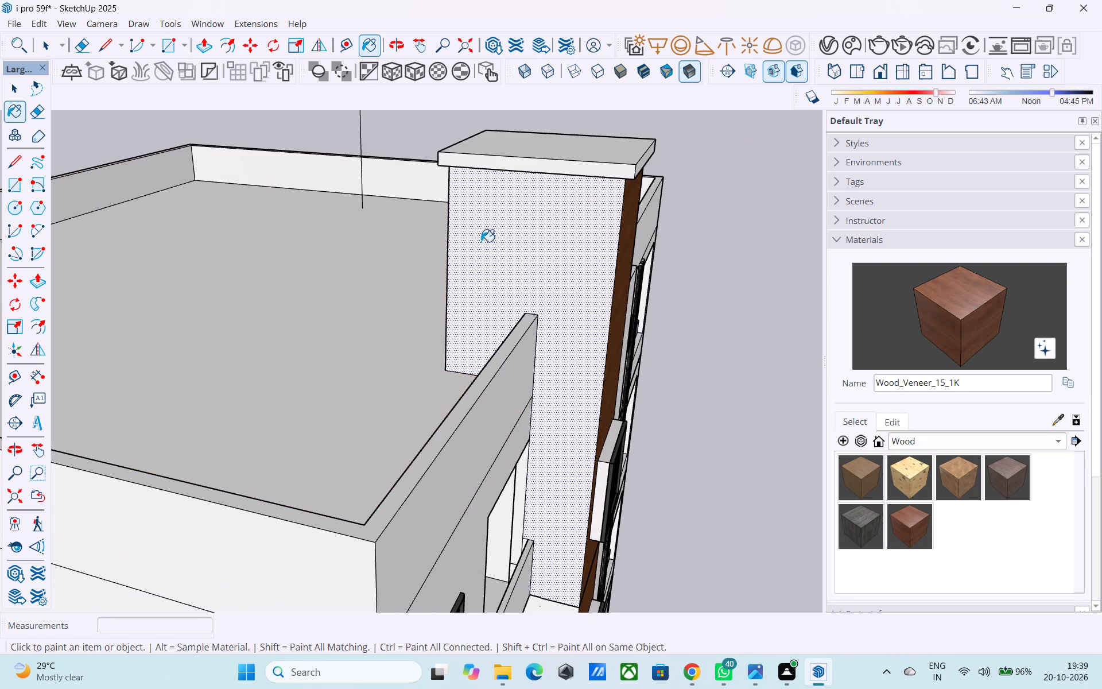
Select the raised box's rear wall facing the roof terrace and paint it with Wood_Veneer_15_1K.
{"action": "middle_click_drag", "start_coordinate": [478, 242], "coordinate": [669, 278]}
{"action": "scroll", "coordinate": [540, 225], "scroll_direction": "up", "scroll_amount": 3}
{"action": "key", "text": "space"}
{"action": "left_click", "coordinate": [549, 231]}
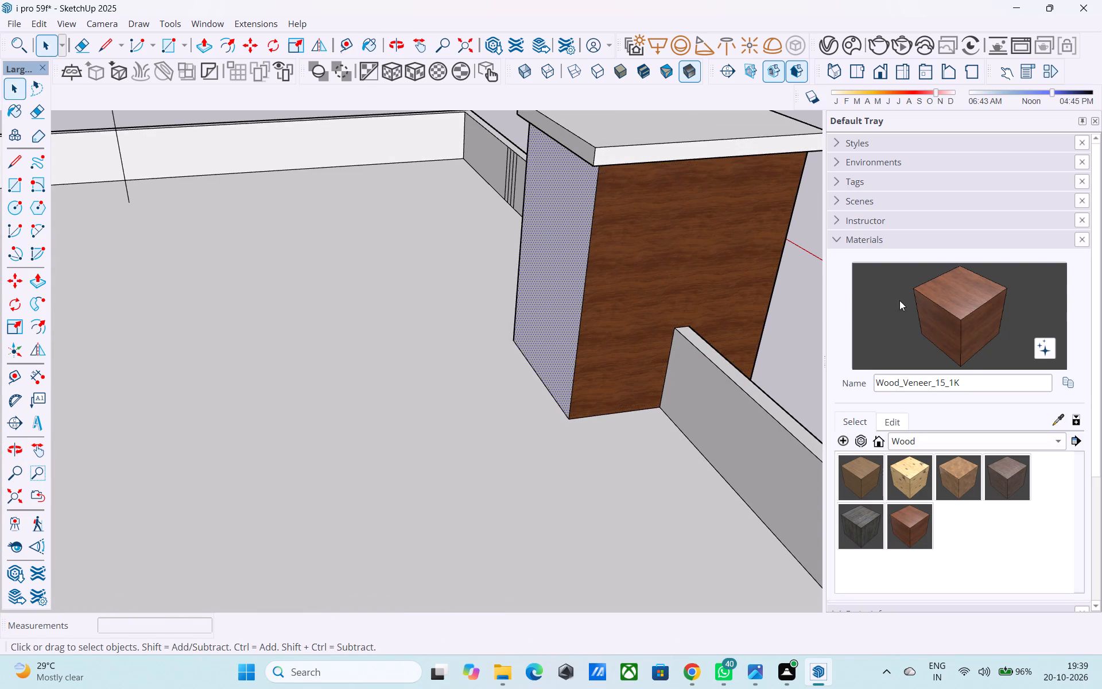
{"action": "left_click_drag", "start_coordinate": [937, 305], "coordinate": [928, 303]}
{"action": "left_click", "coordinate": [556, 278]}
{"action": "key", "text": "space"}
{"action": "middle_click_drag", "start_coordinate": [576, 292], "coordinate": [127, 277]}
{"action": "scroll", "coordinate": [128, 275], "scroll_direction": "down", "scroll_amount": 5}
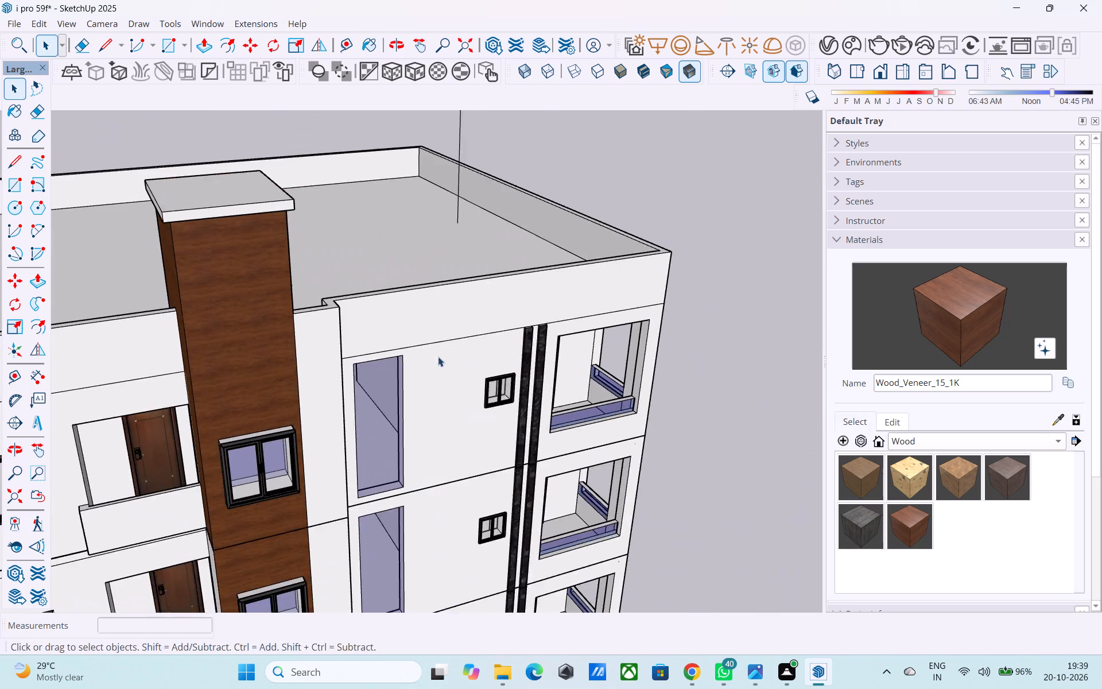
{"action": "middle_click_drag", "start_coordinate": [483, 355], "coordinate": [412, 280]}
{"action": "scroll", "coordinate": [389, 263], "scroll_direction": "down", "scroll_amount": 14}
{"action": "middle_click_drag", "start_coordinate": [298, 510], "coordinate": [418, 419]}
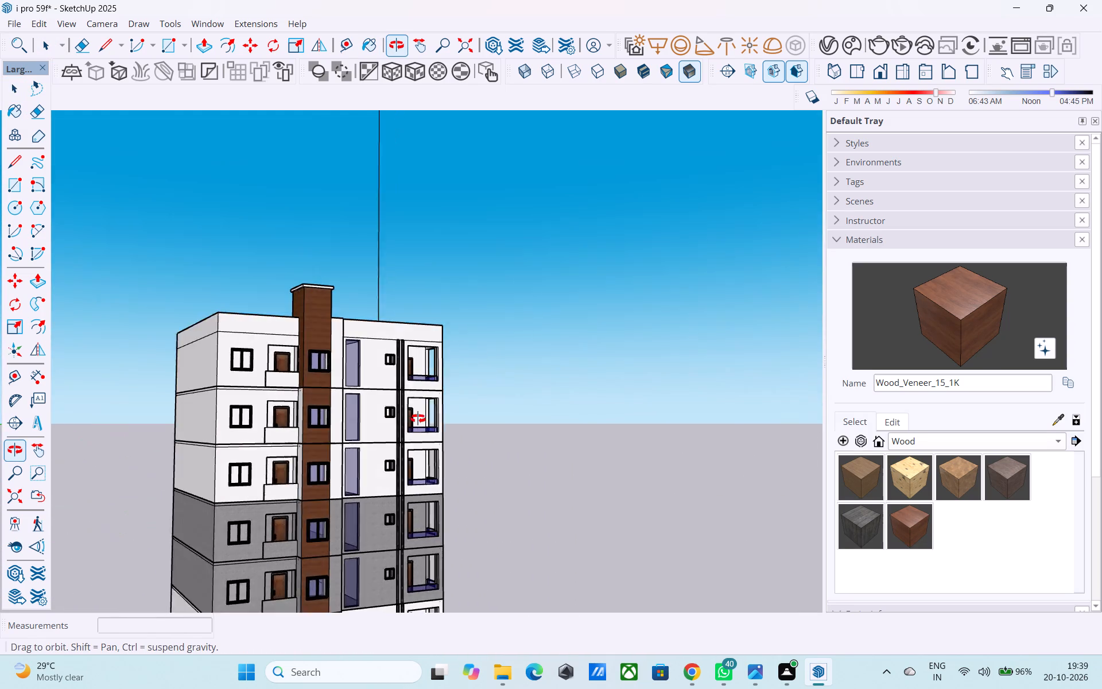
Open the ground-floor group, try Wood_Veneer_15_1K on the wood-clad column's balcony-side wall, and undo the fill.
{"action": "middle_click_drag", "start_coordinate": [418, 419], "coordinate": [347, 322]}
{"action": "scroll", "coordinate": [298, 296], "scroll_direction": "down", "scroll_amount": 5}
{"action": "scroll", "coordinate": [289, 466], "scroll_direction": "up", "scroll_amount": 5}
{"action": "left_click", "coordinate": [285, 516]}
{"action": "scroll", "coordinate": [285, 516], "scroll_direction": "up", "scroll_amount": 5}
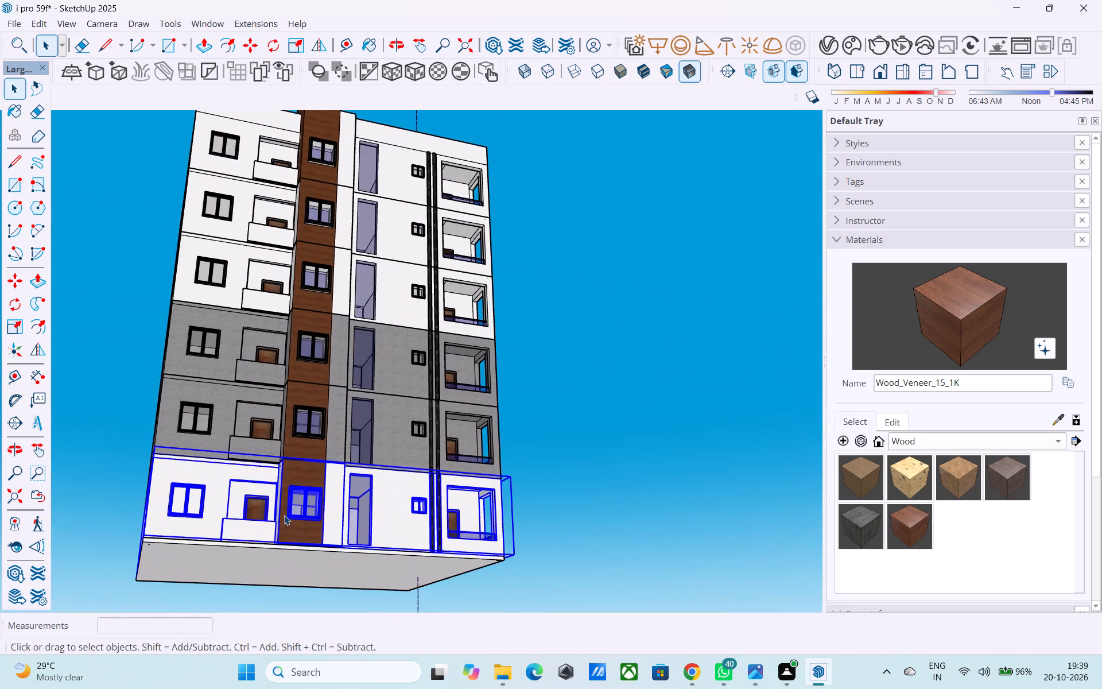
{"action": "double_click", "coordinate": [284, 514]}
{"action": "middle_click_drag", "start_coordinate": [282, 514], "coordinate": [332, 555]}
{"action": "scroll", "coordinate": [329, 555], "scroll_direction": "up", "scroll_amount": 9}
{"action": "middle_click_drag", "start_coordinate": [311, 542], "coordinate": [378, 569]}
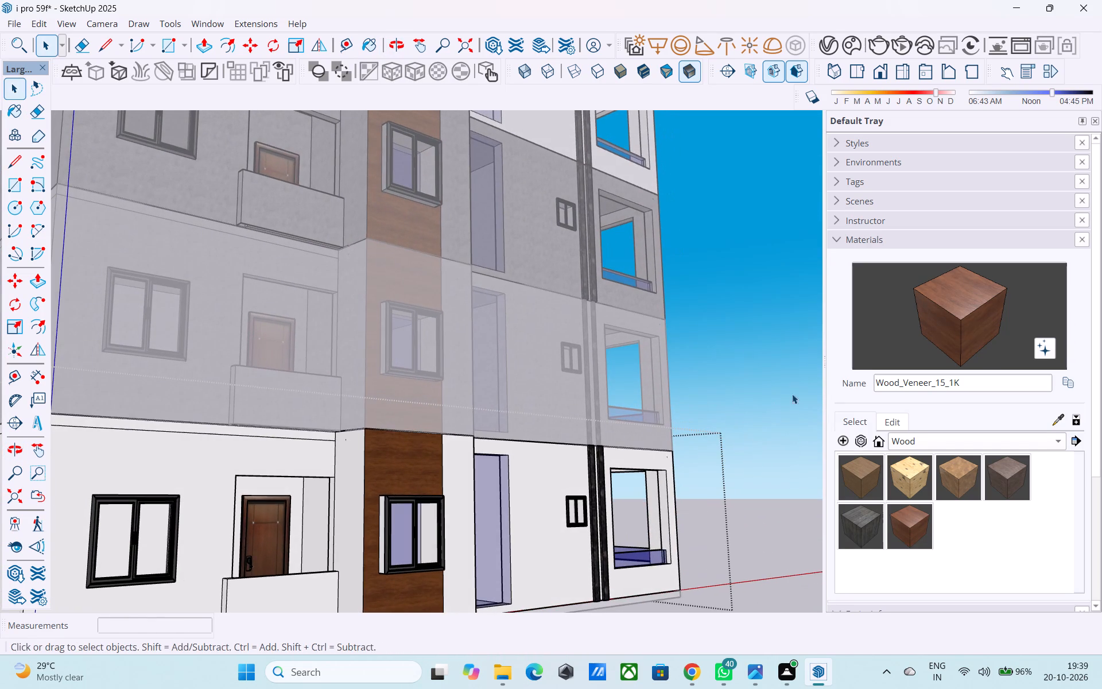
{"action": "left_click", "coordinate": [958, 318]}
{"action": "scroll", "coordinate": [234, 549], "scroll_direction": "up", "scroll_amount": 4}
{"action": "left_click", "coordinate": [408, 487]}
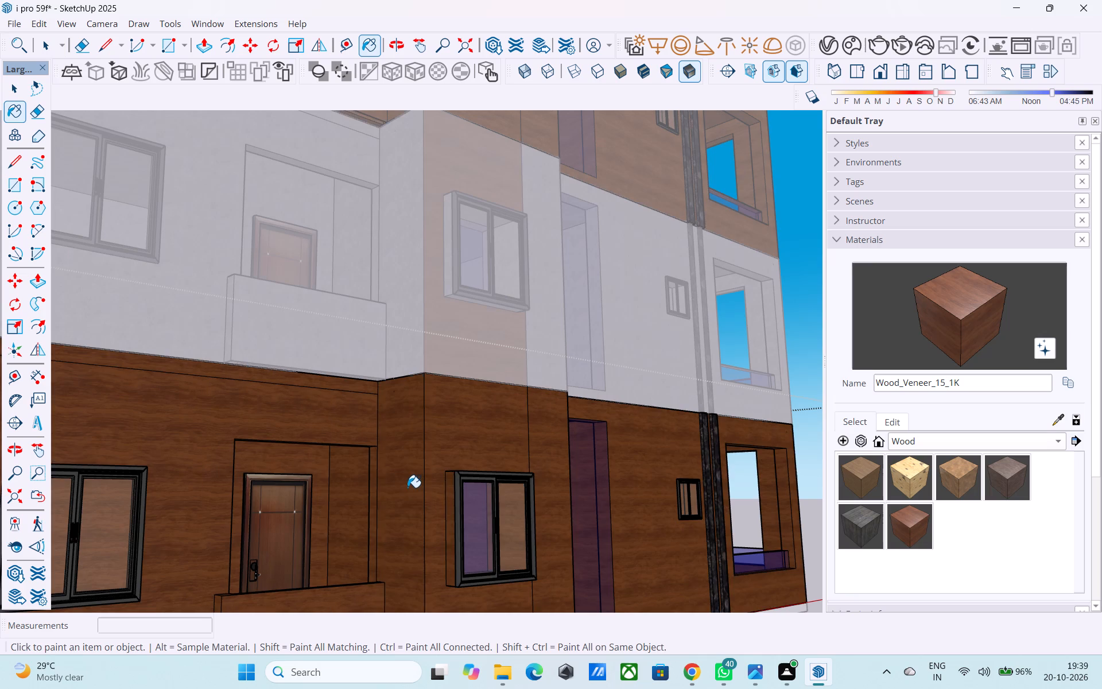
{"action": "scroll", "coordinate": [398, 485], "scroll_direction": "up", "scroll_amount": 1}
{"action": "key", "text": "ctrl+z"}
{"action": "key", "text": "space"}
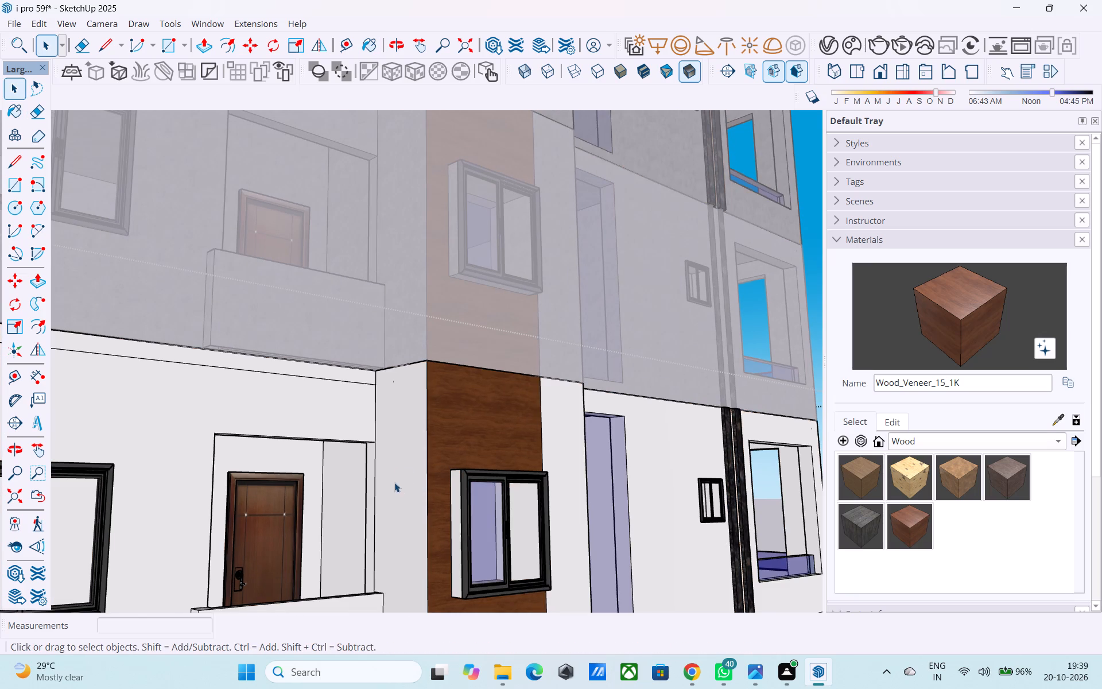
Select only the ground-floor column's balcony-side wall, paint it with Wood_Veneer_15_1K, and leave the group.
{"action": "double_click", "coordinate": [394, 482]}
{"action": "left_click", "coordinate": [393, 474]}
{"action": "left_click", "coordinate": [943, 330]}
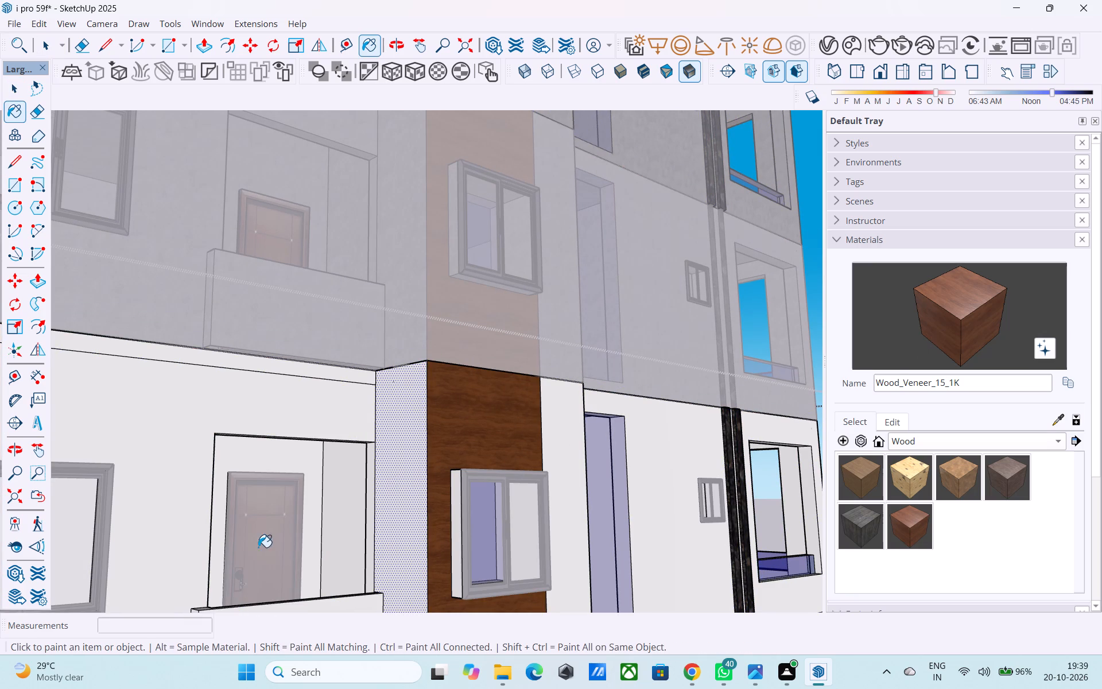
{"action": "left_click", "coordinate": [417, 487]}
{"action": "middle_click_drag", "start_coordinate": [408, 493], "coordinate": [386, 587]}
{"action": "scroll", "coordinate": [385, 585], "scroll_direction": "down", "scroll_amount": 7}
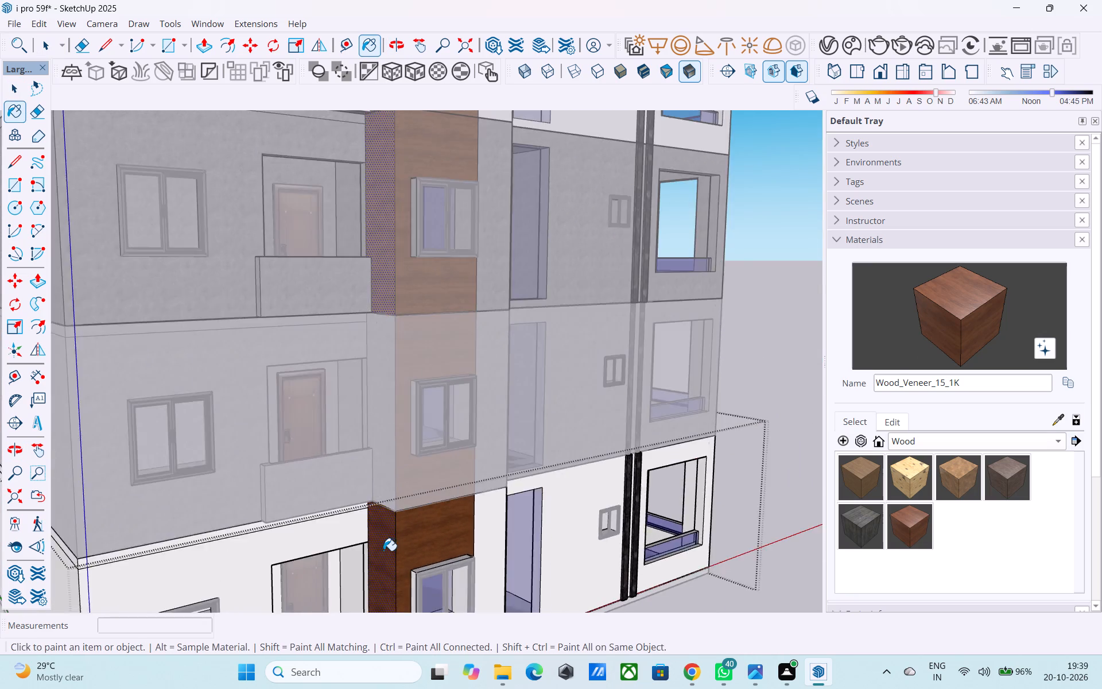
{"action": "scroll", "coordinate": [383, 551], "scroll_direction": "down", "scroll_amount": 9}
{"action": "middle_click_drag", "start_coordinate": [368, 506], "coordinate": [361, 496]}
{"action": "scroll", "coordinate": [370, 508], "scroll_direction": "down", "scroll_amount": 4}
{"action": "middle_click_drag", "start_coordinate": [417, 492], "coordinate": [448, 451]}
{"action": "scroll", "coordinate": [449, 450], "scroll_direction": "down", "scroll_amount": 3}
{"action": "scroll", "coordinate": [426, 486], "scroll_direction": "up", "scroll_amount": 11}
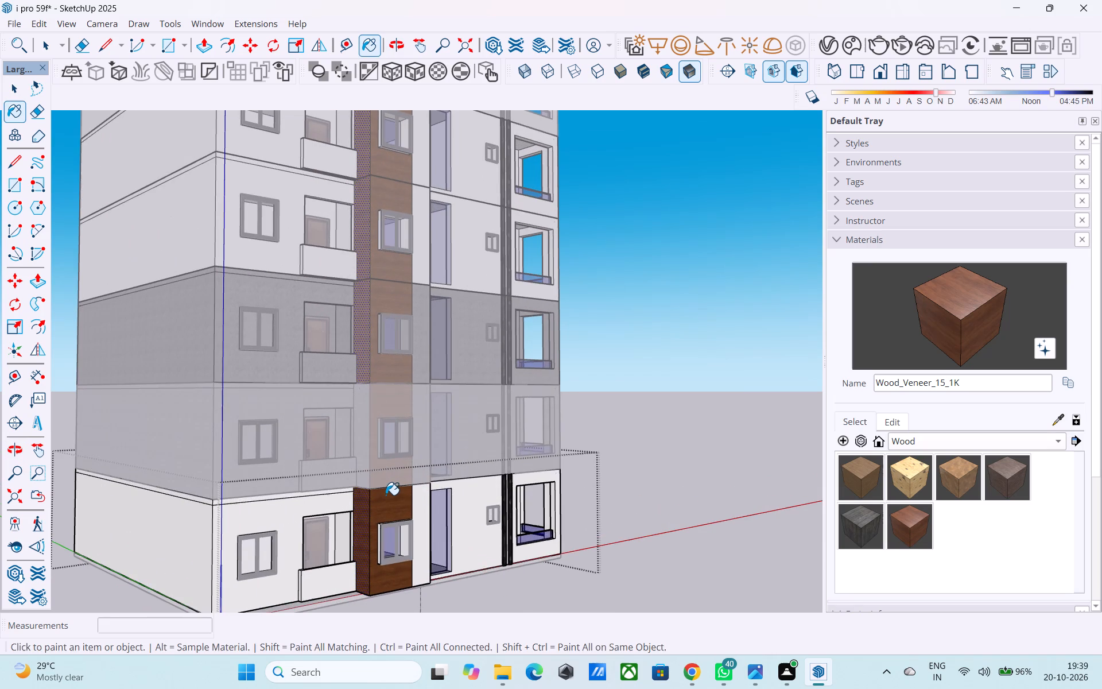
{"action": "scroll", "coordinate": [386, 494], "scroll_direction": "down", "scroll_amount": 4}
{"action": "key", "text": "space"}
{"action": "scroll", "coordinate": [386, 494], "scroll_direction": "down", "scroll_amount": 1}
{"action": "middle_click", "coordinate": [387, 501]}
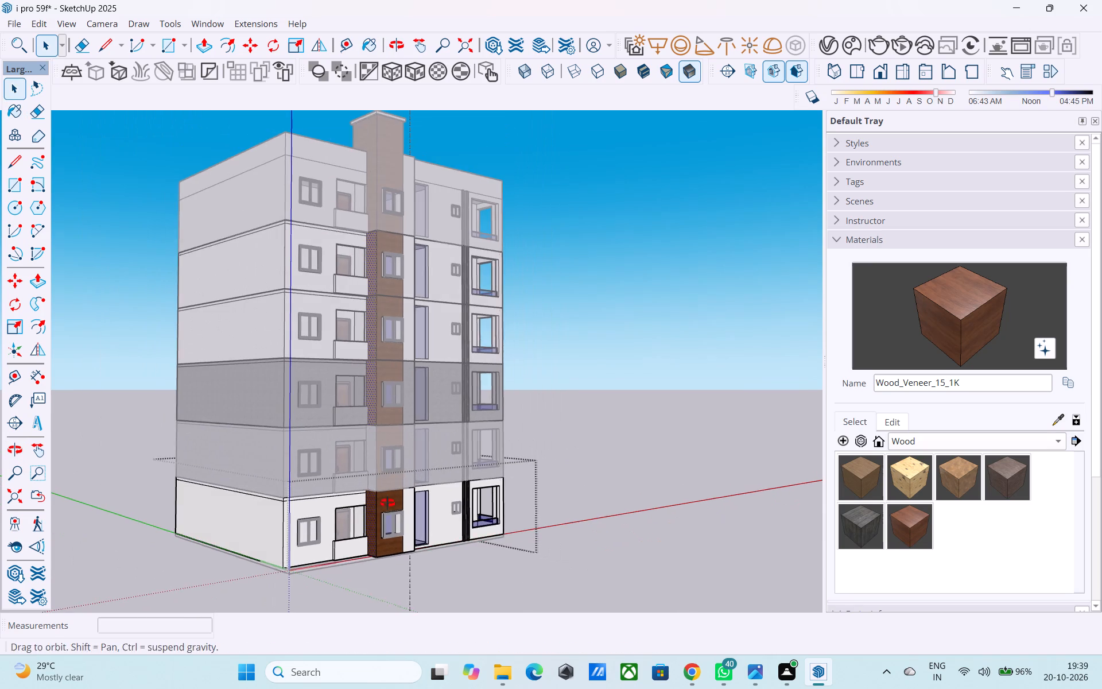
{"action": "scroll", "coordinate": [385, 486], "scroll_direction": "up", "scroll_amount": 4}
{"action": "left_click", "coordinate": [678, 398]}
Open the grey floor directly above, paint its column's balcony-side wall with Wood_Veneer_15_1K, and leave the group.
{"action": "left_click", "coordinate": [380, 440]}
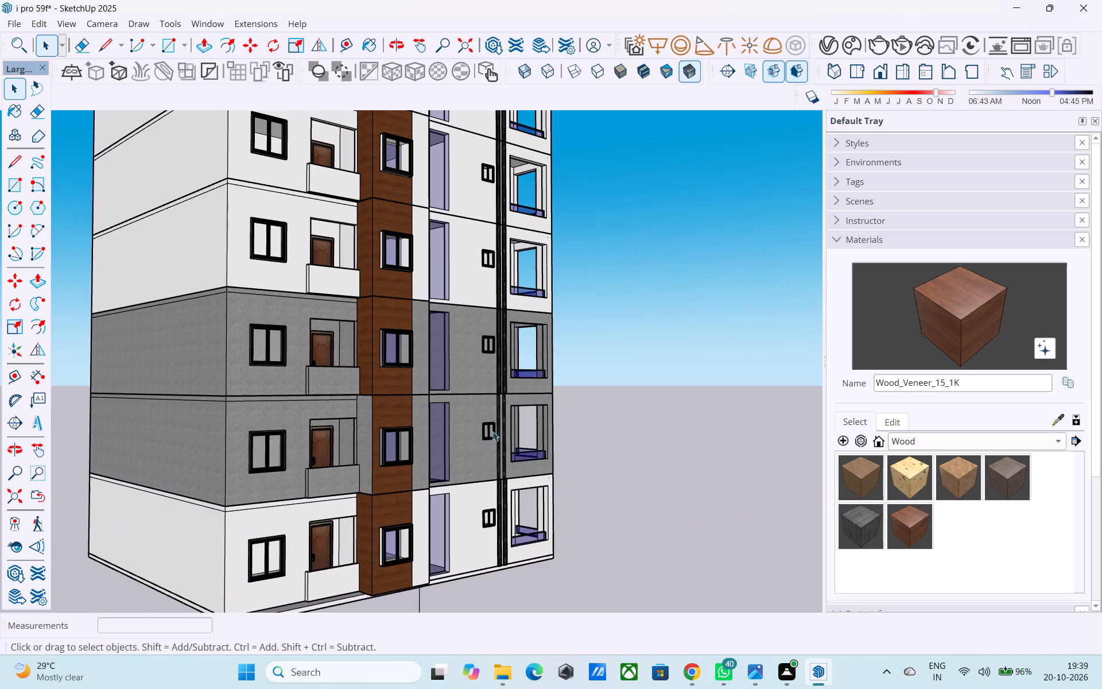
{"action": "scroll", "coordinate": [363, 419], "scroll_direction": "up", "scroll_amount": 4}
{"action": "double_click", "coordinate": [363, 419]}
{"action": "left_click", "coordinate": [358, 417]}
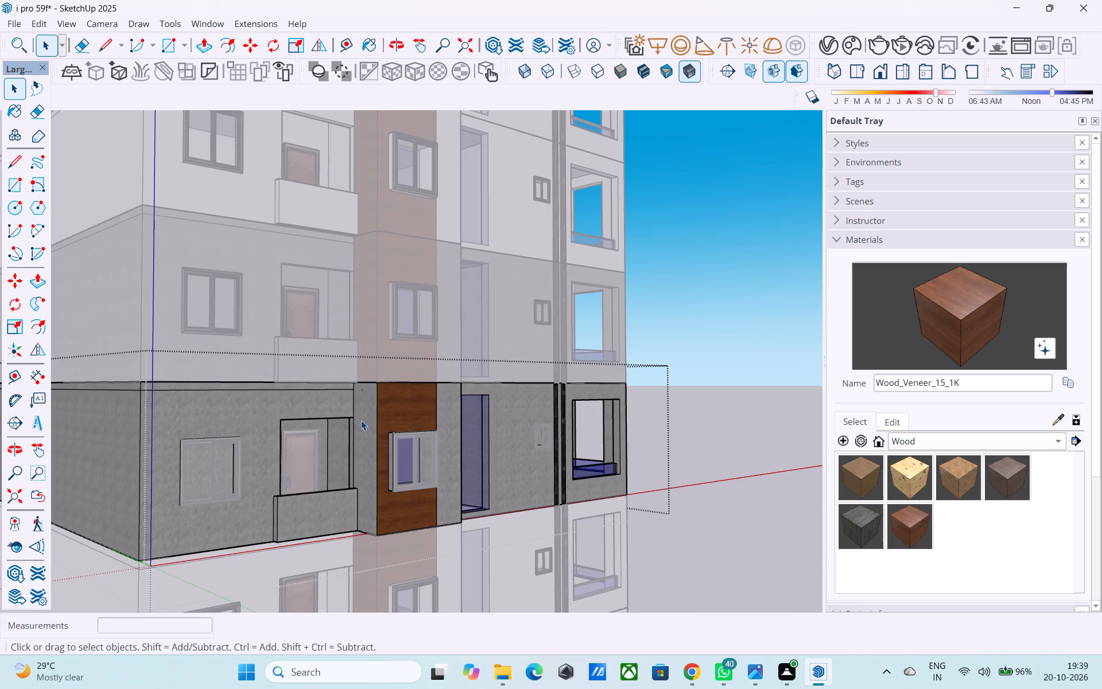
{"action": "left_click", "coordinate": [967, 338]}
{"action": "left_click", "coordinate": [356, 426]}
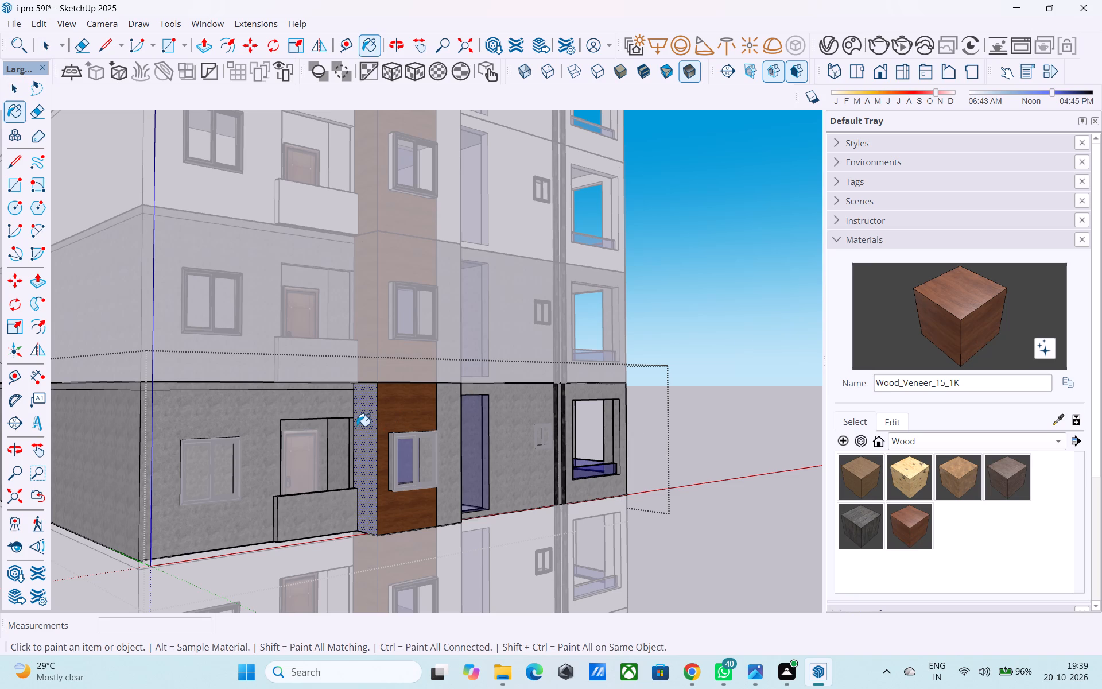
{"action": "key", "text": "space"}
{"action": "scroll", "coordinate": [375, 433], "scroll_direction": "down", "scroll_amount": 4}
{"action": "middle_click_drag", "start_coordinate": [391, 442], "coordinate": [362, 429]}
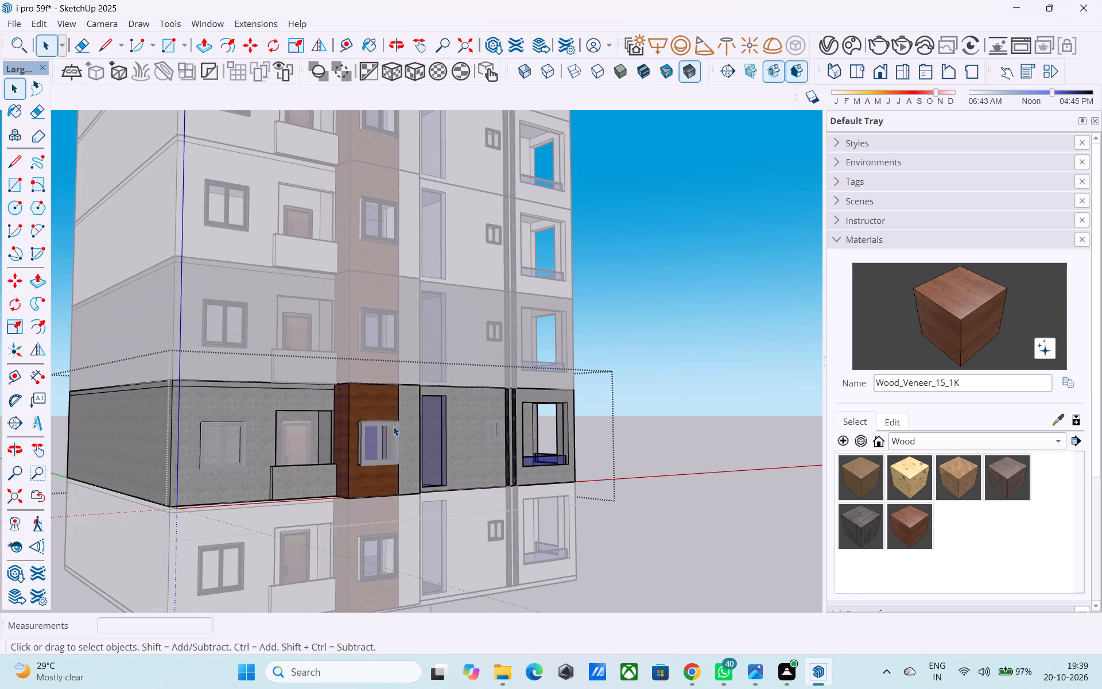
{"action": "middle_click_drag", "start_coordinate": [392, 419], "coordinate": [381, 412]}
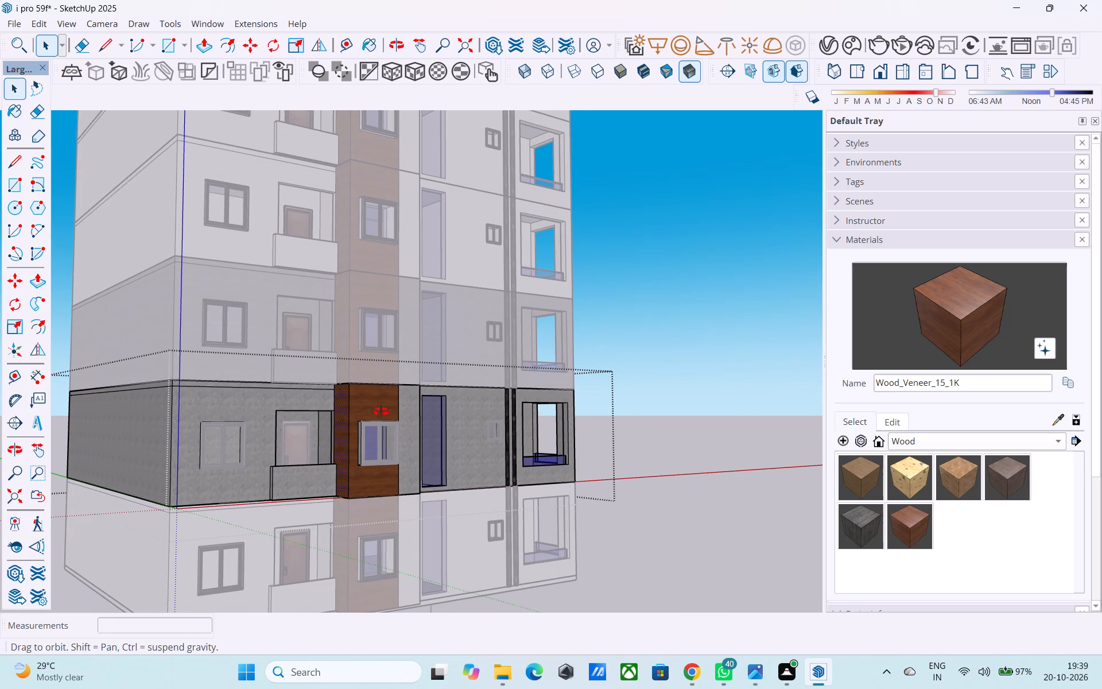
{"action": "middle_click_drag", "start_coordinate": [381, 412], "coordinate": [266, 419]}
{"action": "scroll", "coordinate": [255, 424], "scroll_direction": "down", "scroll_amount": 4}
{"action": "left_click", "coordinate": [532, 386]}
Examine the whole building from the front, the corner and the roof to check the wood cladding.
{"action": "middle_click_drag", "start_coordinate": [523, 385], "coordinate": [478, 449]}
{"action": "scroll", "coordinate": [500, 392], "scroll_direction": "down", "scroll_amount": 1}
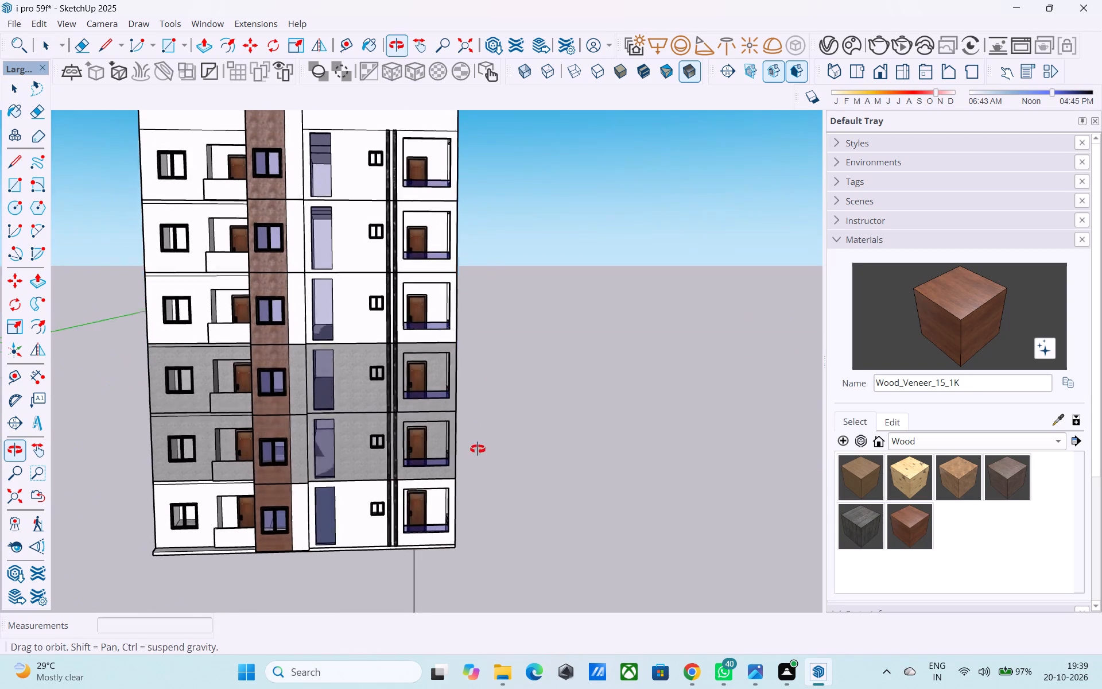
{"action": "middle_click_drag", "start_coordinate": [478, 449], "coordinate": [475, 454]}
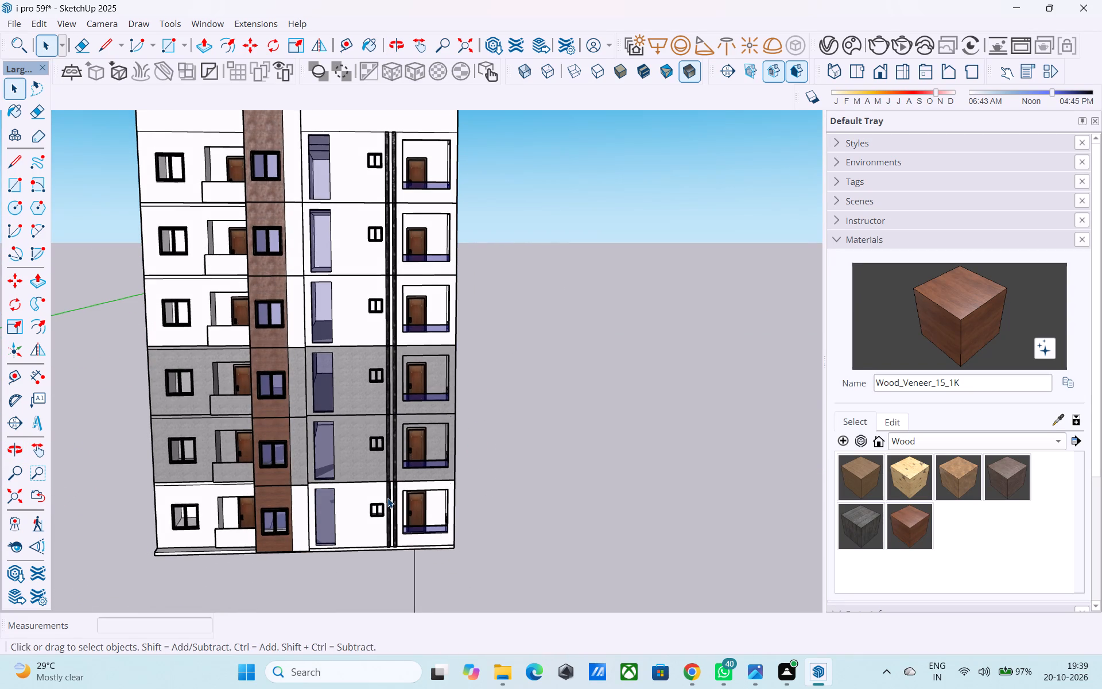
{"action": "scroll", "coordinate": [387, 499], "scroll_direction": "down", "scroll_amount": 4}
{"action": "middle_click_drag", "start_coordinate": [386, 500], "coordinate": [274, 578]}
{"action": "scroll", "coordinate": [328, 356], "scroll_direction": "up", "scroll_amount": 8}
{"action": "middle_click_drag", "start_coordinate": [316, 328], "coordinate": [218, 447]}
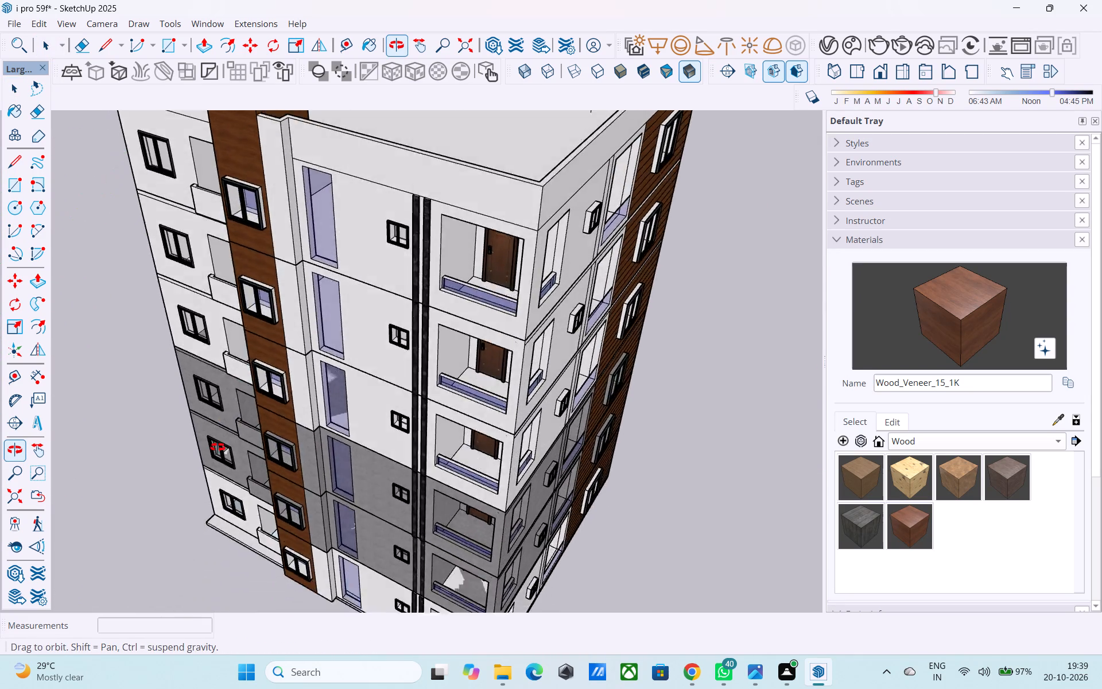
{"action": "middle_click_drag", "start_coordinate": [218, 447], "coordinate": [180, 499]}
{"action": "scroll", "coordinate": [188, 413], "scroll_direction": "down", "scroll_amount": 3}
{"action": "middle_click_drag", "start_coordinate": [183, 456], "coordinate": [235, 292]}
{"action": "scroll", "coordinate": [246, 276], "scroll_direction": "up", "scroll_amount": 8}
{"action": "scroll", "coordinate": [227, 290], "scroll_direction": "down", "scroll_amount": 5}
{"action": "middle_click_drag", "start_coordinate": [253, 391], "coordinate": [253, 396]}
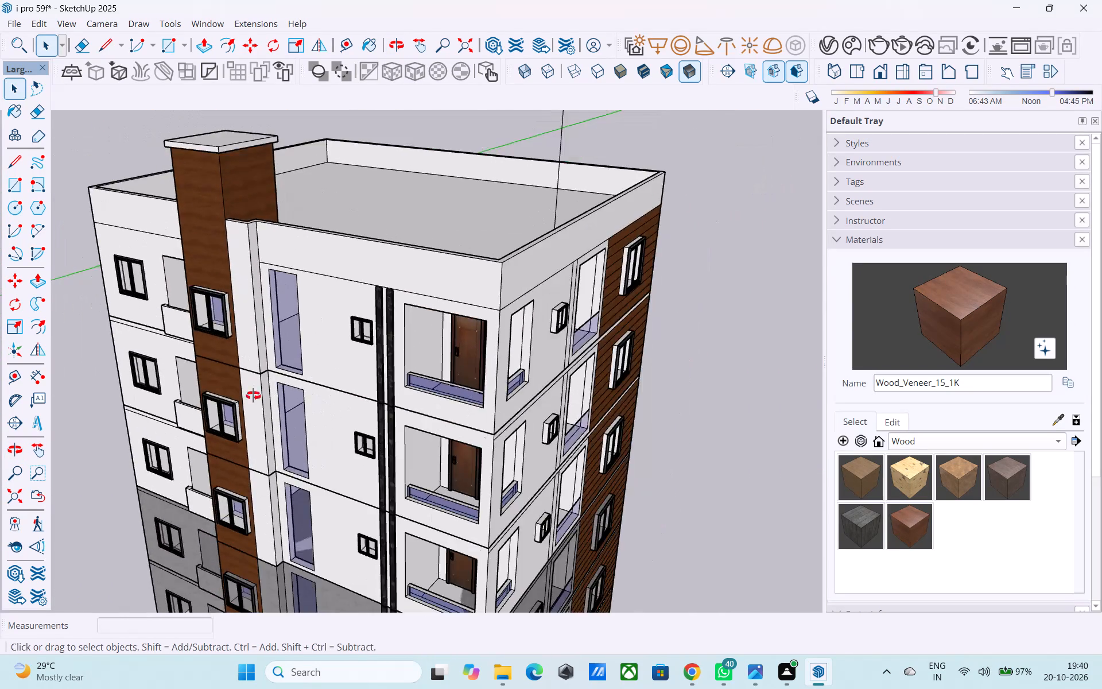
{"action": "middle_click_drag", "start_coordinate": [253, 396], "coordinate": [308, 311]}
{"action": "scroll", "coordinate": [304, 304], "scroll_direction": "down", "scroll_amount": 9}
{"action": "scroll", "coordinate": [268, 339], "scroll_direction": "down", "scroll_amount": 5}
{"action": "middle_click_drag", "start_coordinate": [292, 407], "coordinate": [270, 384]}
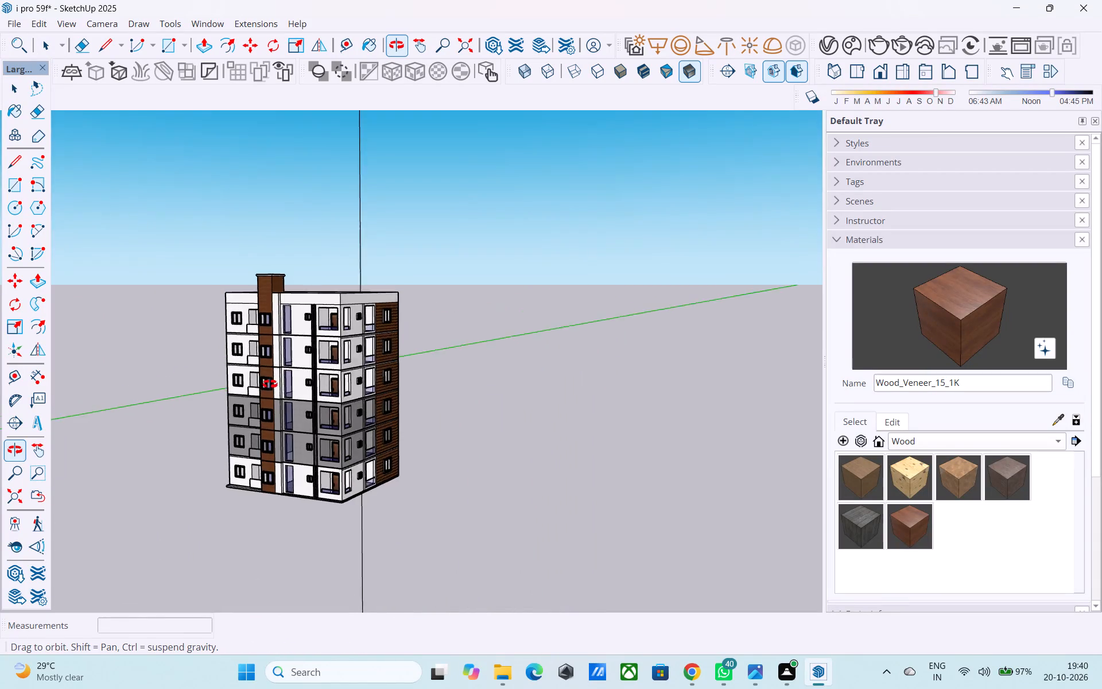
{"action": "middle_click_drag", "start_coordinate": [270, 384], "coordinate": [367, 370]}
{"action": "scroll", "coordinate": [356, 372], "scroll_direction": "up", "scroll_amount": 4}
{"action": "scroll", "coordinate": [376, 379], "scroll_direction": "down", "scroll_amount": 3}
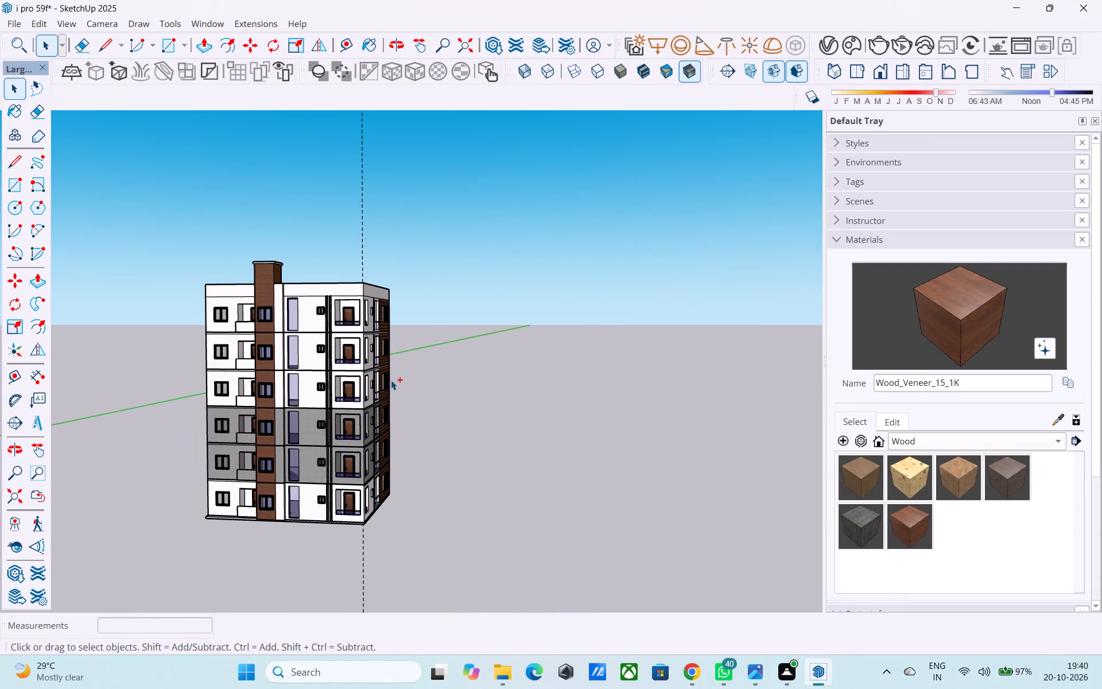
{"action": "scroll", "coordinate": [391, 380], "scroll_direction": "up", "scroll_amount": 1, "text": "ctrl"}
Save the model.
{"action": "key", "text": "ctrl+s"}
Delete the white ground-floor group from beneath the grey floors, keeping the base slab.
{"action": "scroll", "coordinate": [329, 423], "scroll_direction": "down", "scroll_amount": 1}
{"action": "middle_click_drag", "start_coordinate": [329, 422], "coordinate": [474, 399], "text": "shift"}
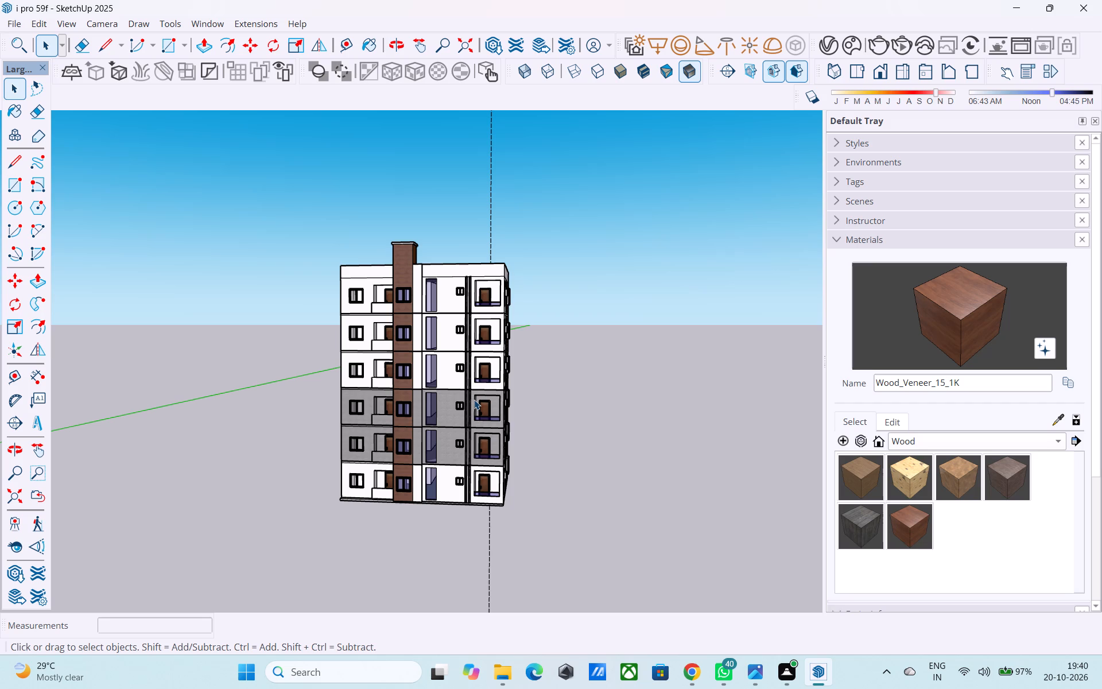
{"action": "middle_click_drag", "start_coordinate": [329, 389], "coordinate": [344, 337]}
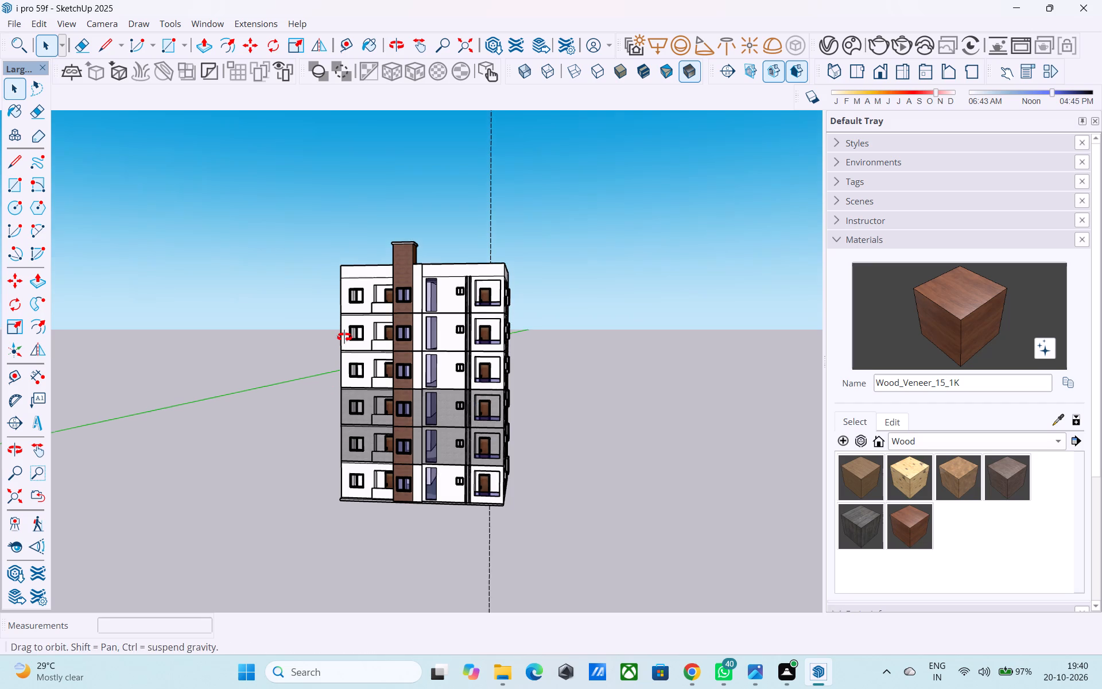
{"action": "middle_click_drag", "start_coordinate": [344, 337], "coordinate": [344, 335]}
{"action": "scroll", "coordinate": [321, 345], "scroll_direction": "down", "scroll_amount": 4}
{"action": "middle_click_drag", "start_coordinate": [318, 353], "coordinate": [367, 445]}
{"action": "scroll", "coordinate": [367, 445], "scroll_direction": "up", "scroll_amount": 12}
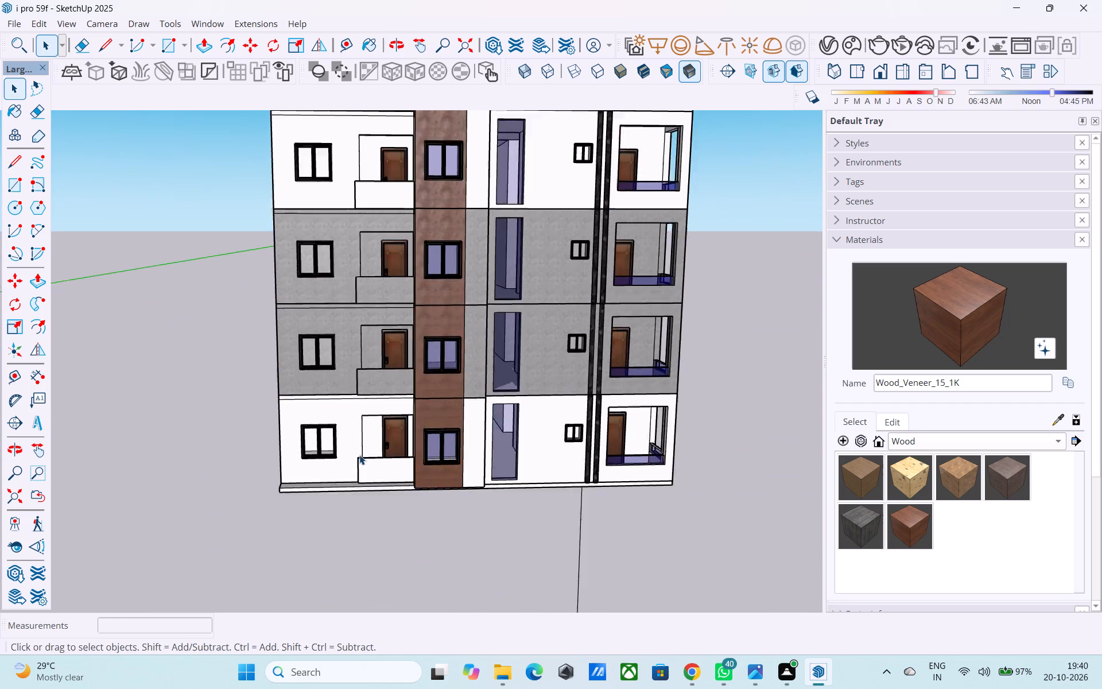
{"action": "scroll", "coordinate": [359, 455], "scroll_direction": "up", "scroll_amount": 4}
{"action": "middle_click_drag", "start_coordinate": [350, 458], "coordinate": [482, 393]}
{"action": "left_click", "coordinate": [384, 409]}
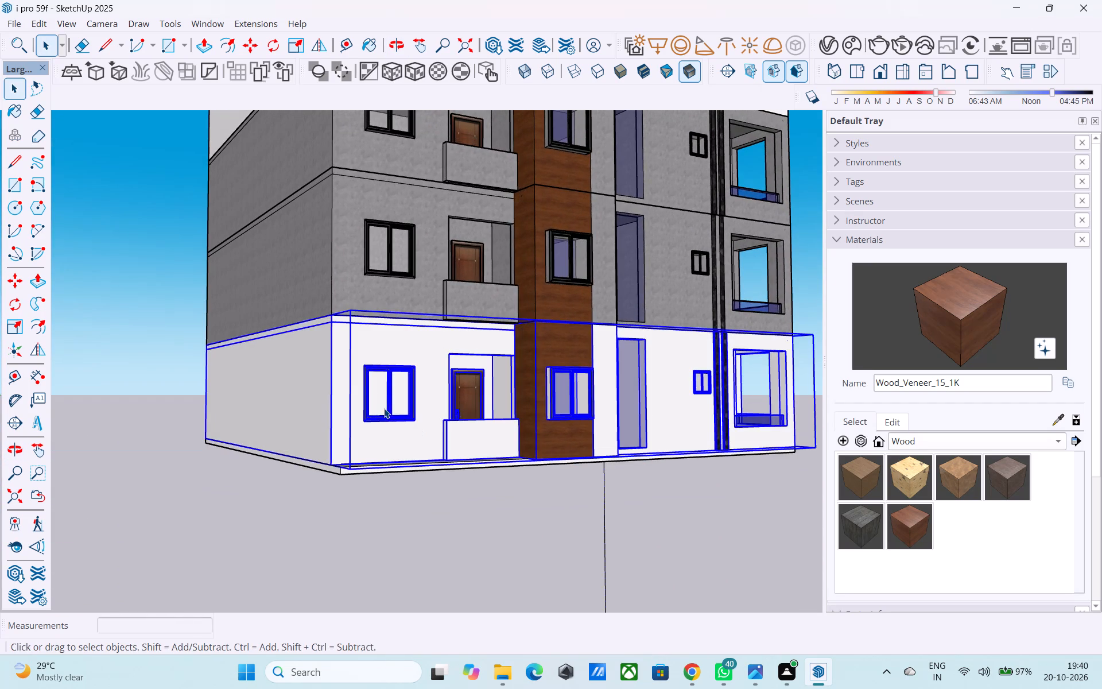
{"action": "middle_click_drag", "start_coordinate": [358, 462], "coordinate": [318, 526]}
{"action": "scroll", "coordinate": [313, 524], "scroll_direction": "down", "scroll_amount": 6}
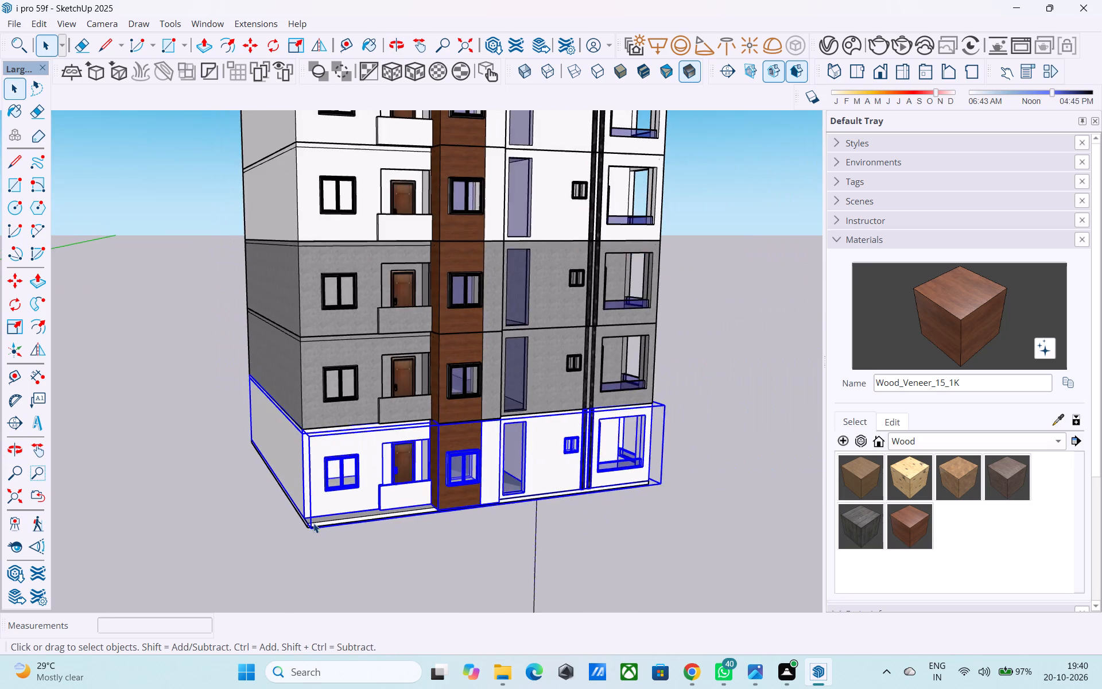
{"action": "scroll", "coordinate": [313, 523], "scroll_direction": "down", "scroll_amount": 4}
{"action": "key", "text": "Delete"}
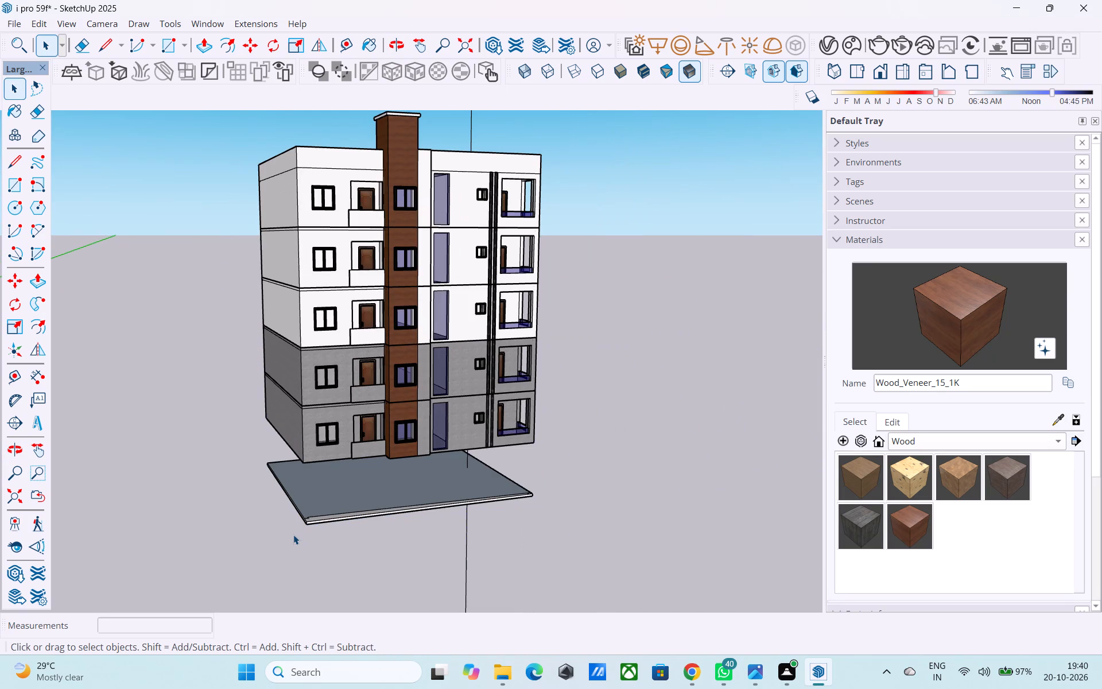
Erase the leftover outline edges near the front corner of the base slab's top face.
{"action": "middle_click_drag", "start_coordinate": [298, 539], "coordinate": [324, 498]}
{"action": "scroll", "coordinate": [333, 504], "scroll_direction": "up", "scroll_amount": 13}
{"action": "middle_click_drag", "start_coordinate": [304, 522], "coordinate": [314, 571]}
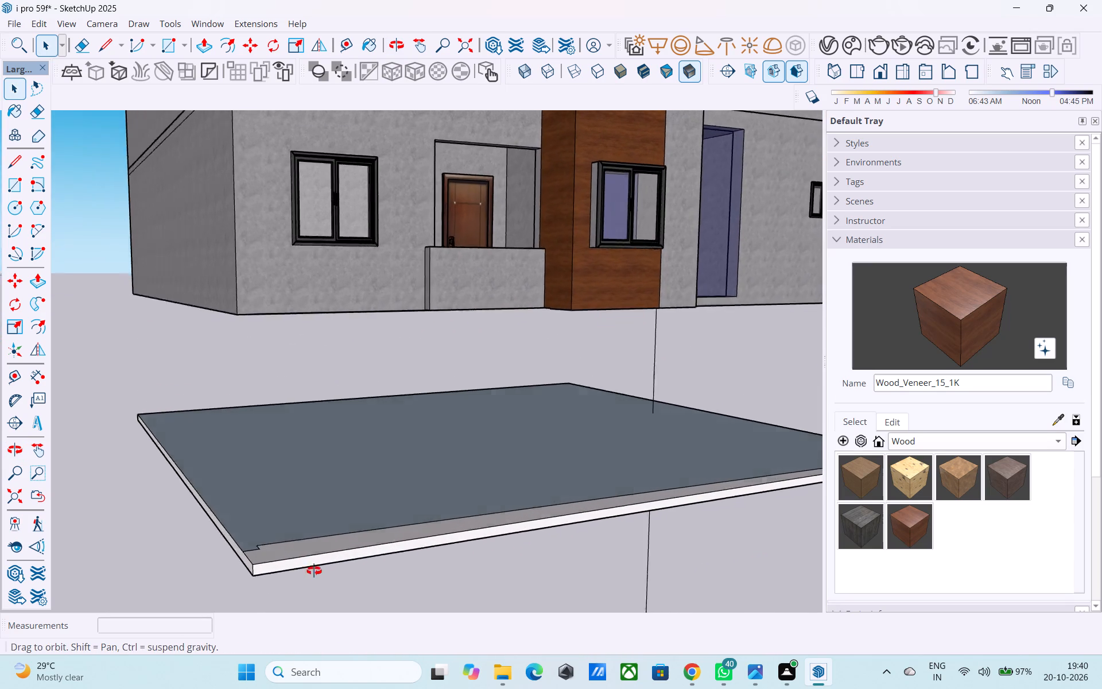
{"action": "middle_click_drag", "start_coordinate": [314, 571], "coordinate": [311, 585]}
{"action": "scroll", "coordinate": [286, 571], "scroll_direction": "up", "scroll_amount": 2}
{"action": "key", "text": "e"}
{"action": "left_click_drag", "start_coordinate": [285, 571], "coordinate": [265, 568]}
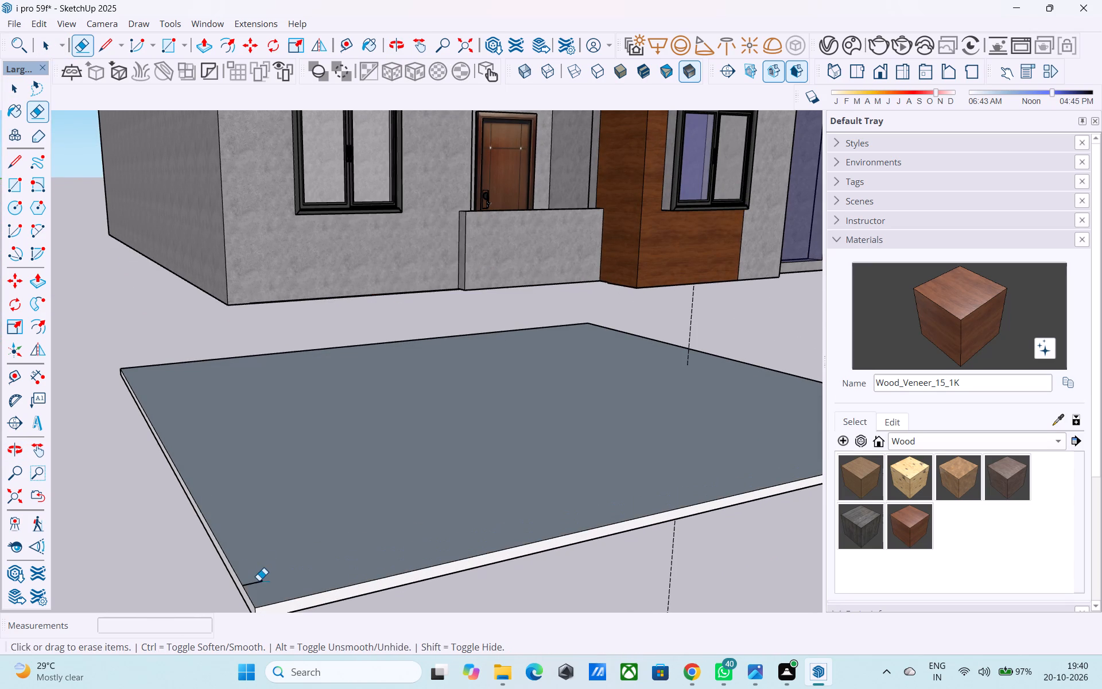
{"action": "left_click_drag", "start_coordinate": [258, 580], "coordinate": [239, 567]}
{"action": "left_click_drag", "start_coordinate": [253, 589], "coordinate": [253, 569]}
{"action": "left_click", "coordinate": [259, 578]}
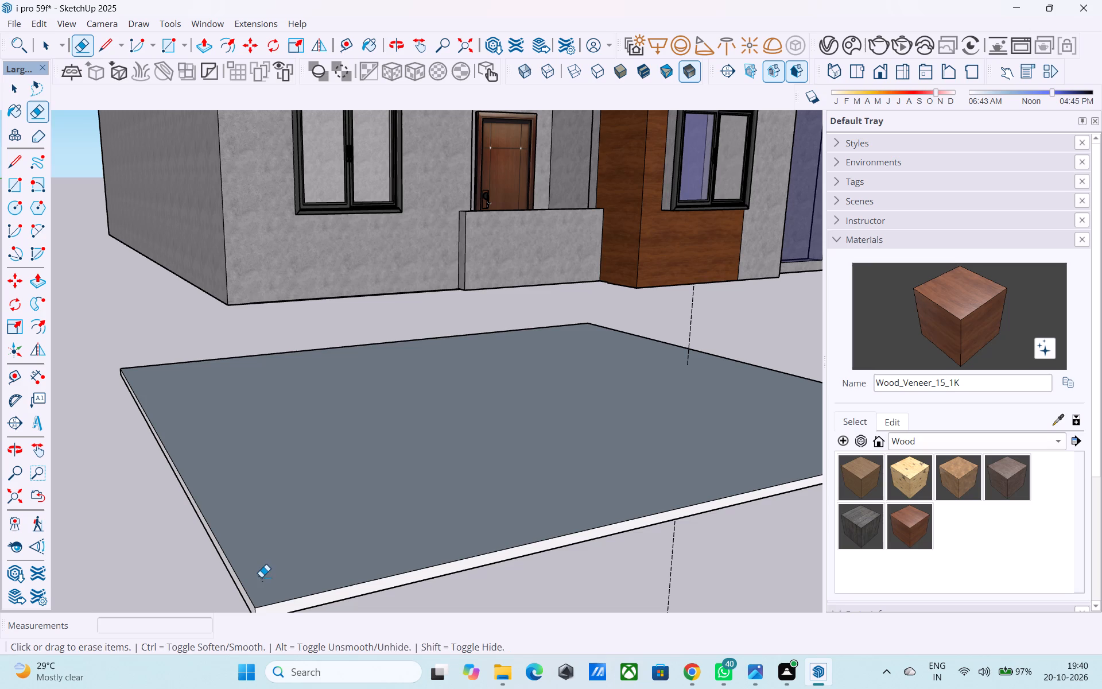
Reverse the base slab's top face.
{"action": "key", "text": "space"}
{"action": "left_click", "coordinate": [261, 577]}
{"action": "right_click", "coordinate": [261, 577]}
{"action": "left_click", "coordinate": [303, 446]}
Examine the base slab from the side and below, along with the underside of the floor above it.
{"action": "middle_click_drag", "start_coordinate": [311, 445], "coordinate": [362, 410]}
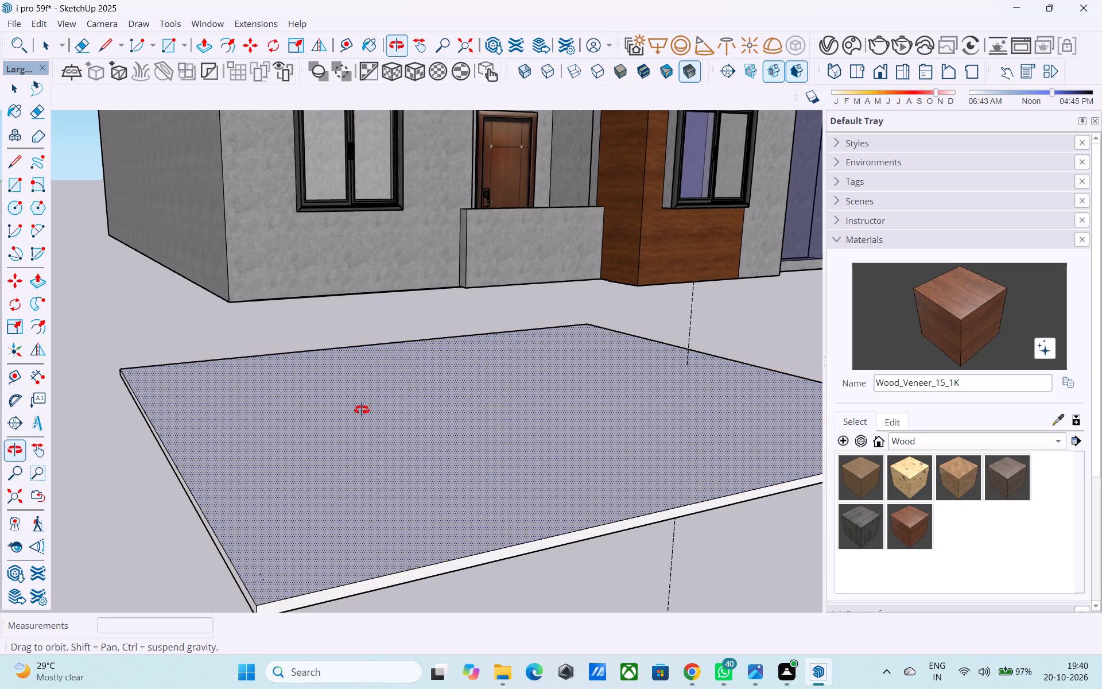
{"action": "middle_click_drag", "start_coordinate": [362, 410], "coordinate": [387, 393]}
{"action": "scroll", "coordinate": [392, 397], "scroll_direction": "down", "scroll_amount": 2}
{"action": "middle_click_drag", "start_coordinate": [383, 416], "coordinate": [767, 439]}
{"action": "middle_click_drag", "start_coordinate": [484, 440], "coordinate": [314, 389]}
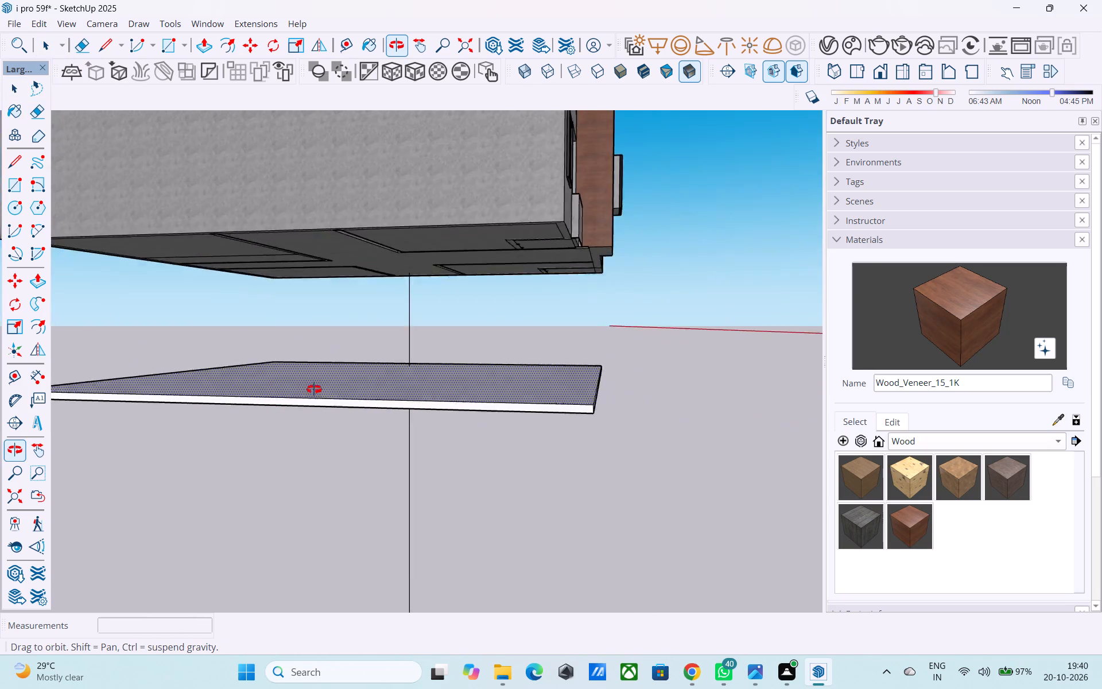
{"action": "middle_click_drag", "start_coordinate": [314, 389], "coordinate": [332, 358]}
{"action": "middle_click_drag", "start_coordinate": [332, 358], "coordinate": [420, 422], "text": "shift"}
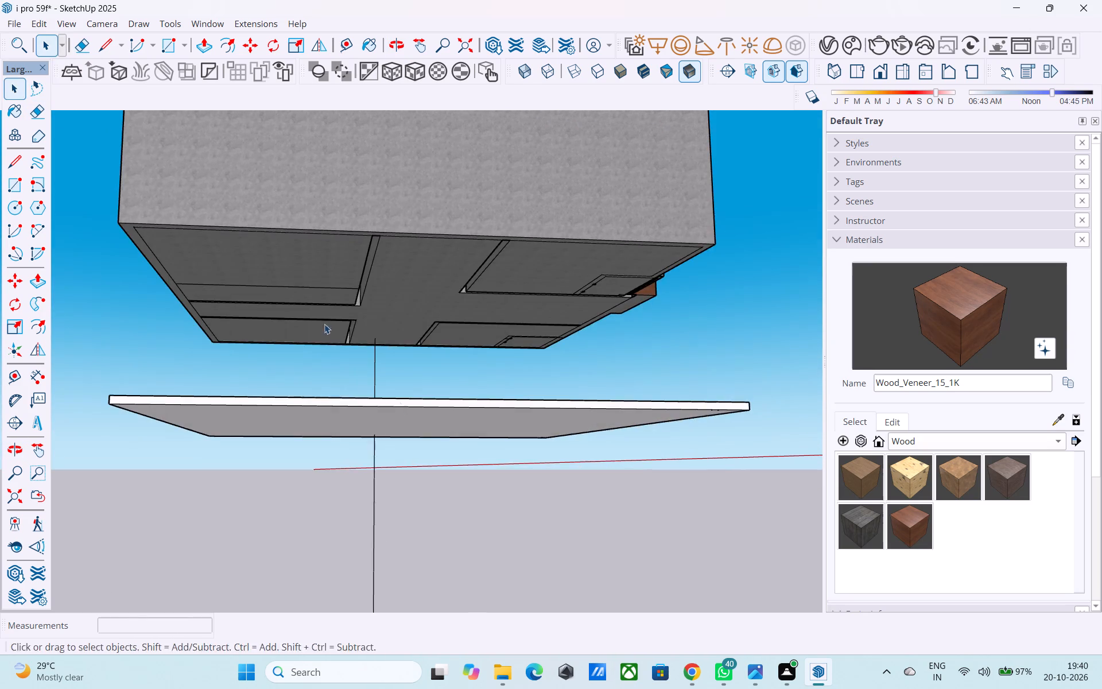
{"action": "middle_click_drag", "start_coordinate": [323, 323], "coordinate": [443, 403], "text": "shift"}
{"action": "middle_click_drag", "start_coordinate": [430, 393], "coordinate": [417, 418]}
{"action": "middle_click_drag", "start_coordinate": [372, 442], "coordinate": [367, 419]}
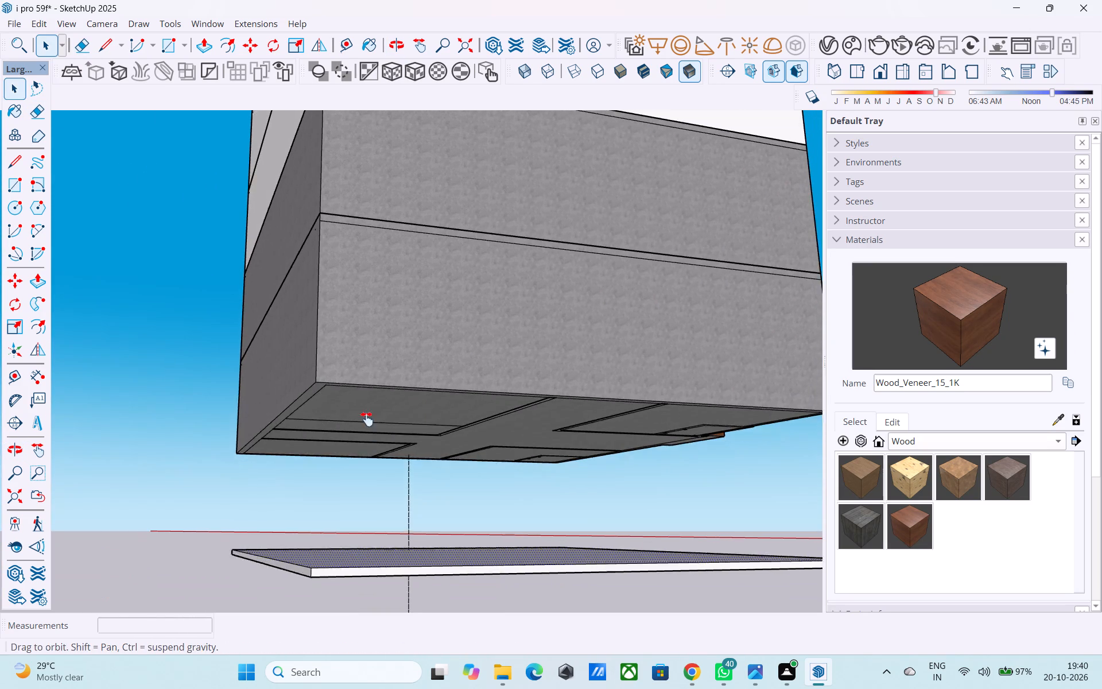
{"action": "middle_click_drag", "start_coordinate": [367, 419], "coordinate": [374, 436]}
{"action": "scroll", "coordinate": [358, 520], "scroll_direction": "down", "scroll_amount": 3}
{"action": "middle_click_drag", "start_coordinate": [351, 514], "coordinate": [359, 431]}
{"action": "scroll", "coordinate": [353, 451], "scroll_direction": "up", "scroll_amount": 4}
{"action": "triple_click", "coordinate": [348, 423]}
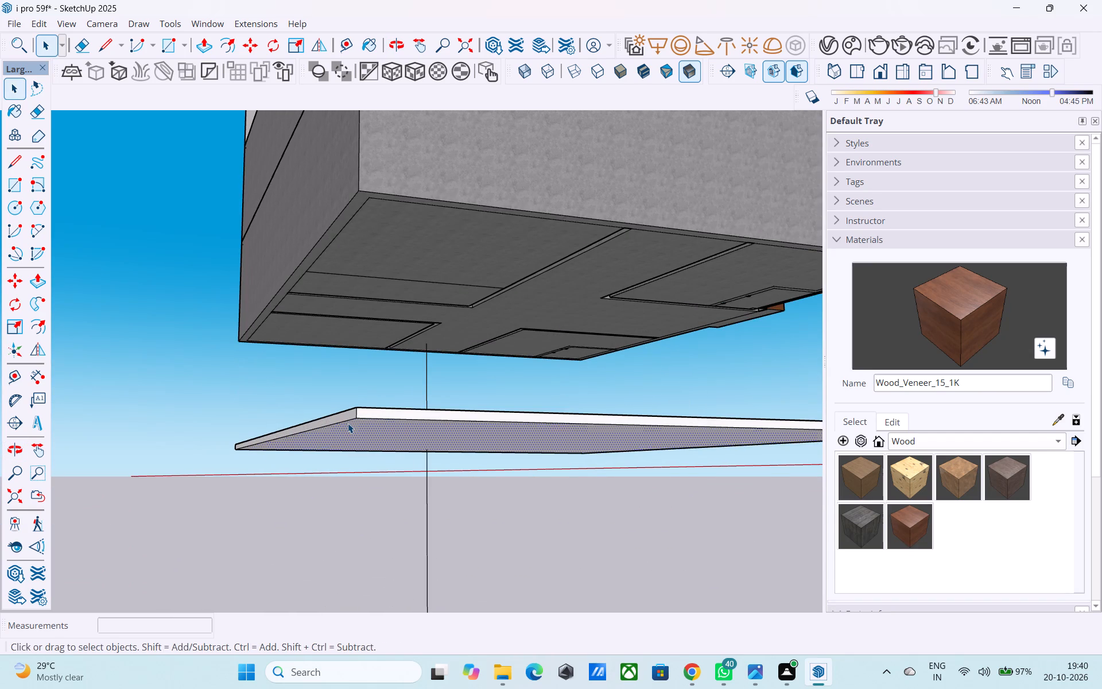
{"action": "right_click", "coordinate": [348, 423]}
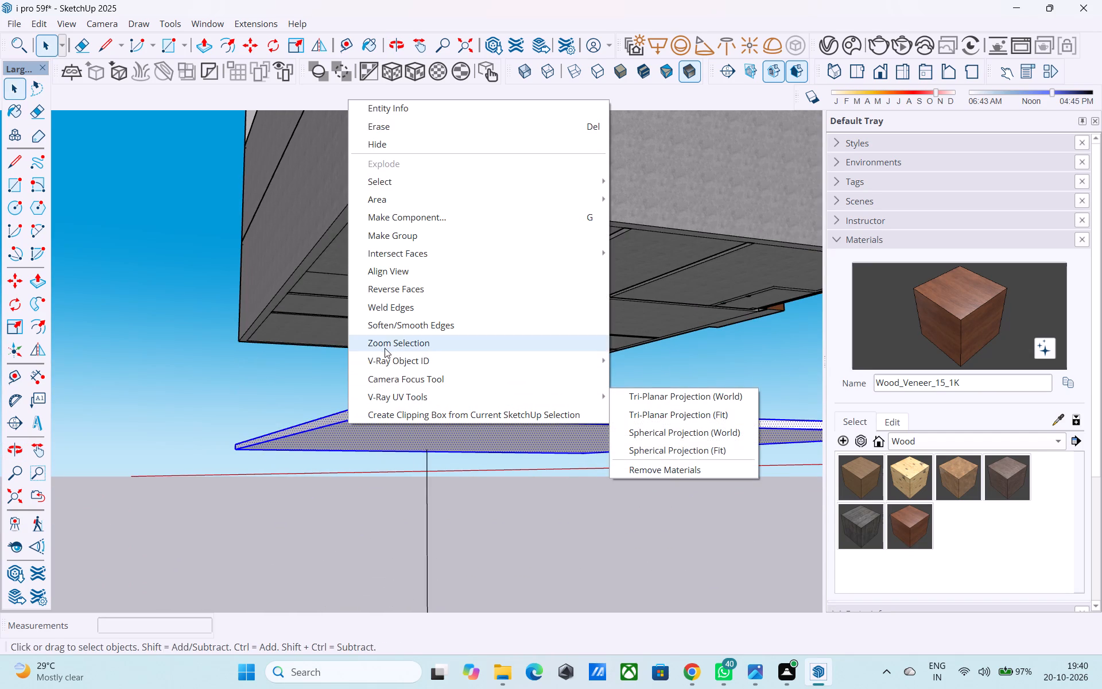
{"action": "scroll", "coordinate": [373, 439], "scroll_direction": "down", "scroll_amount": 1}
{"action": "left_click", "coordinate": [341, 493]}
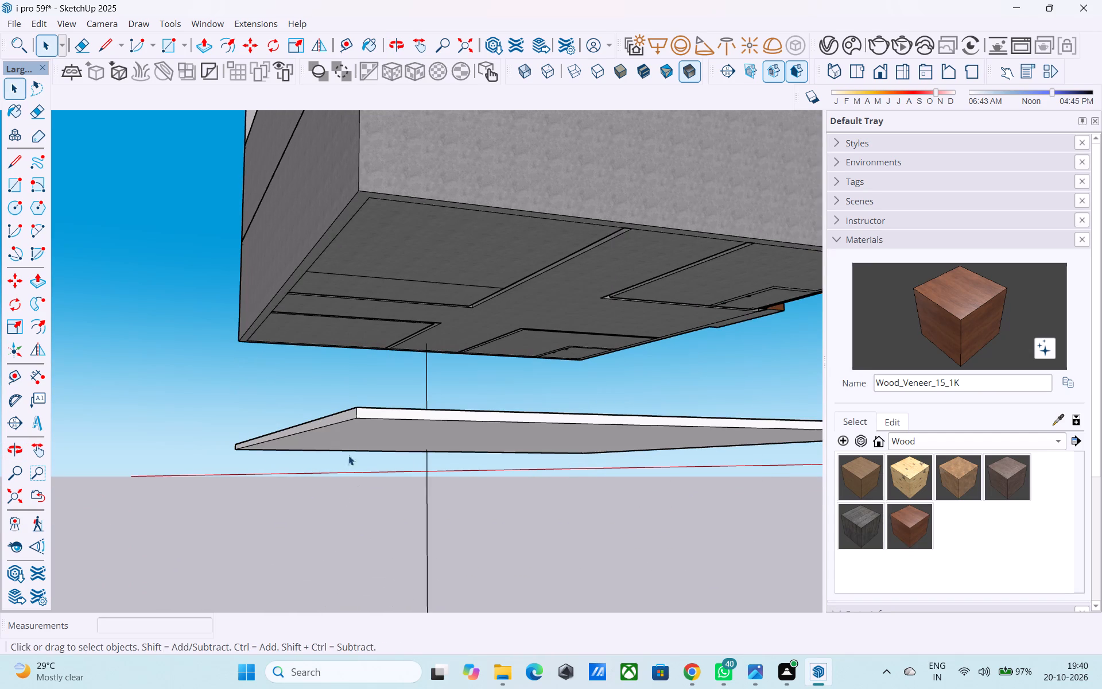
Copy the whole base slab straight up to the front bottom corner of the lowest grey floor.
{"action": "triple_click", "coordinate": [352, 416]}
{"action": "key", "text": "m"}
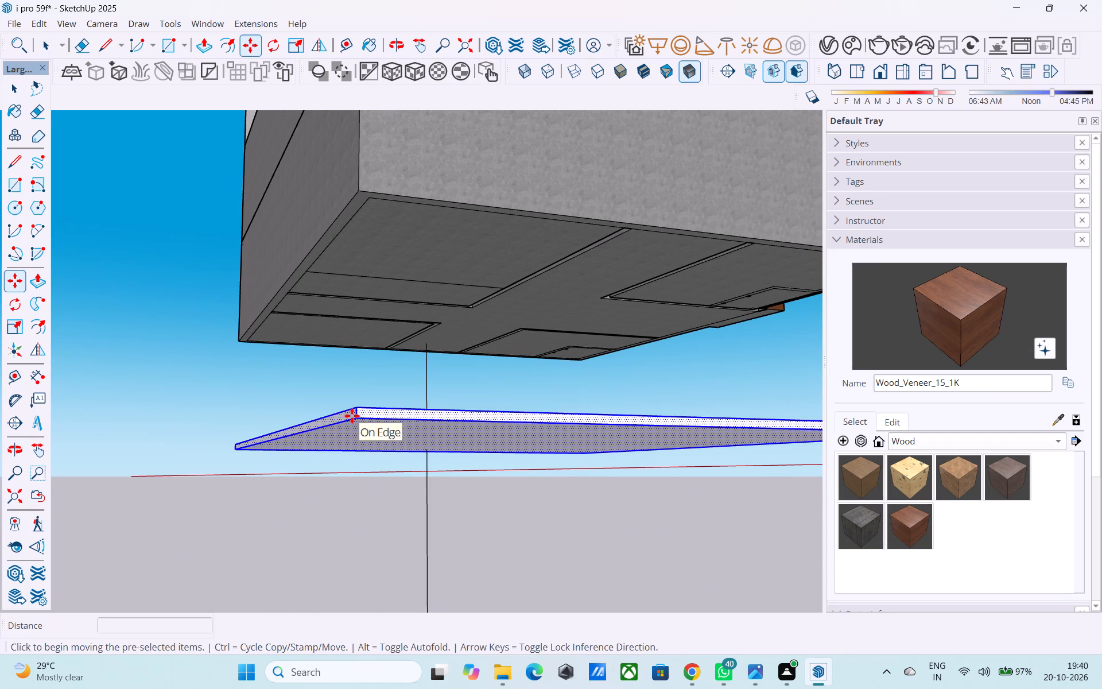
{"action": "scroll", "coordinate": [350, 412], "scroll_direction": "up", "scroll_amount": 2}
{"action": "left_click", "coordinate": [356, 408]}
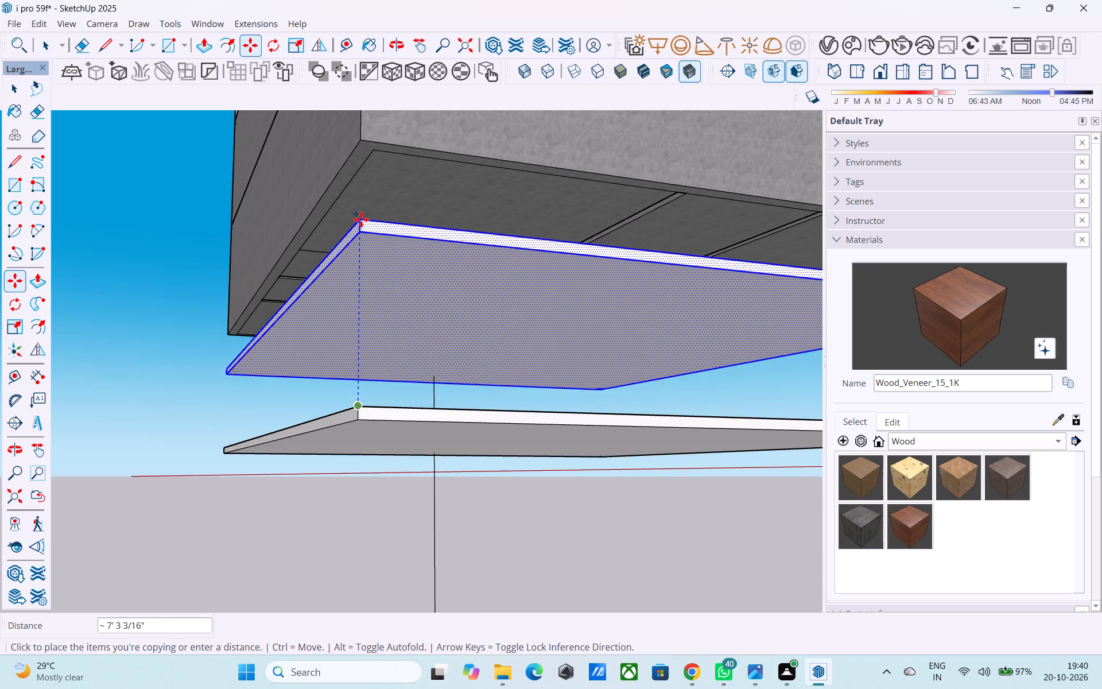
{"action": "left_click", "coordinate": [354, 137]}
Move the copied slab down so its top corner meets the bottom corner of the grey walls.
{"action": "middle_click_drag", "start_coordinate": [360, 201], "coordinate": [344, 346]}
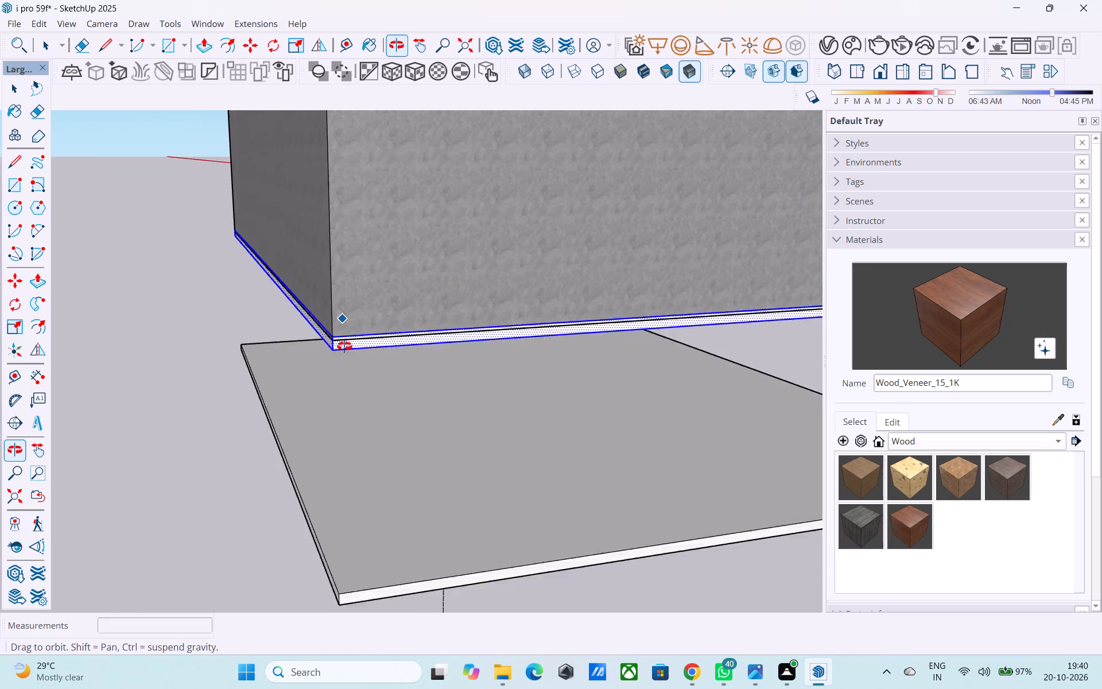
{"action": "middle_click_drag", "start_coordinate": [344, 346], "coordinate": [339, 370]}
{"action": "scroll", "coordinate": [322, 414], "scroll_direction": "up", "scroll_amount": 15}
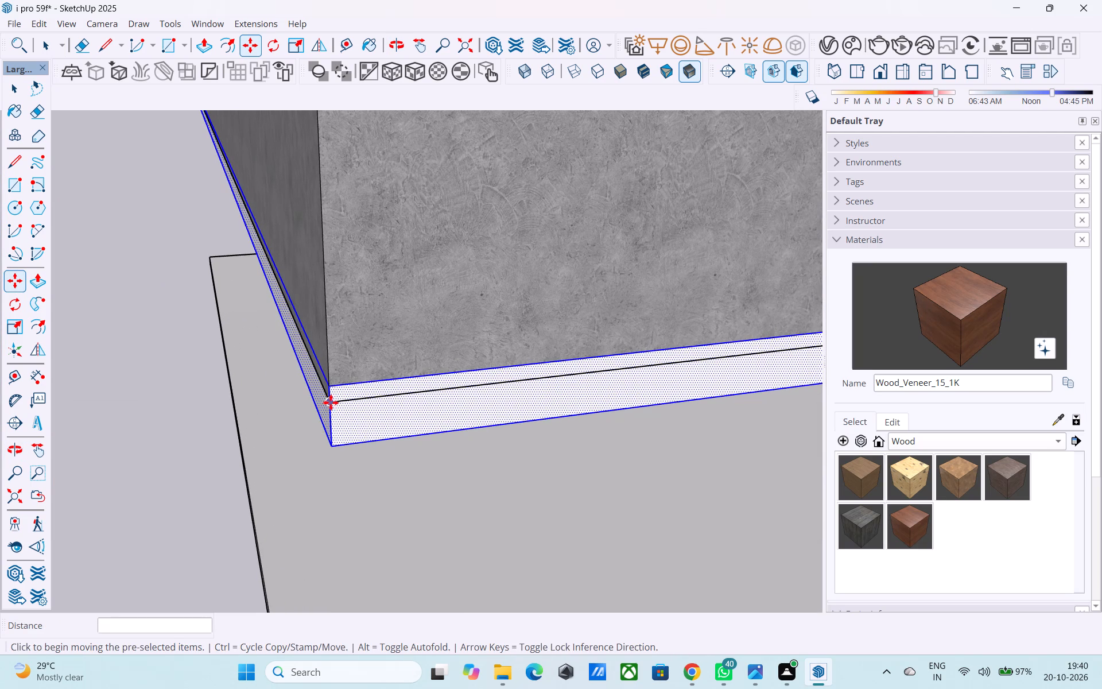
{"action": "left_click", "coordinate": [331, 401]}
{"action": "scroll", "coordinate": [325, 398], "scroll_direction": "up", "scroll_amount": 7}
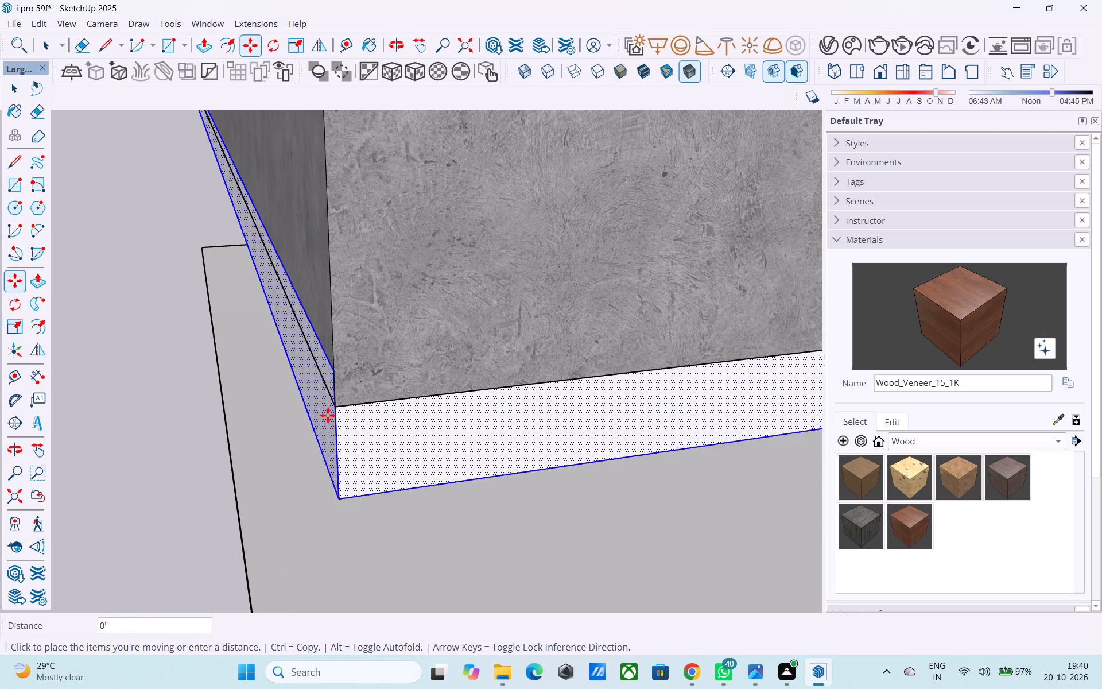
{"action": "left_click", "coordinate": [329, 469]}
{"action": "left_click", "coordinate": [339, 436]}
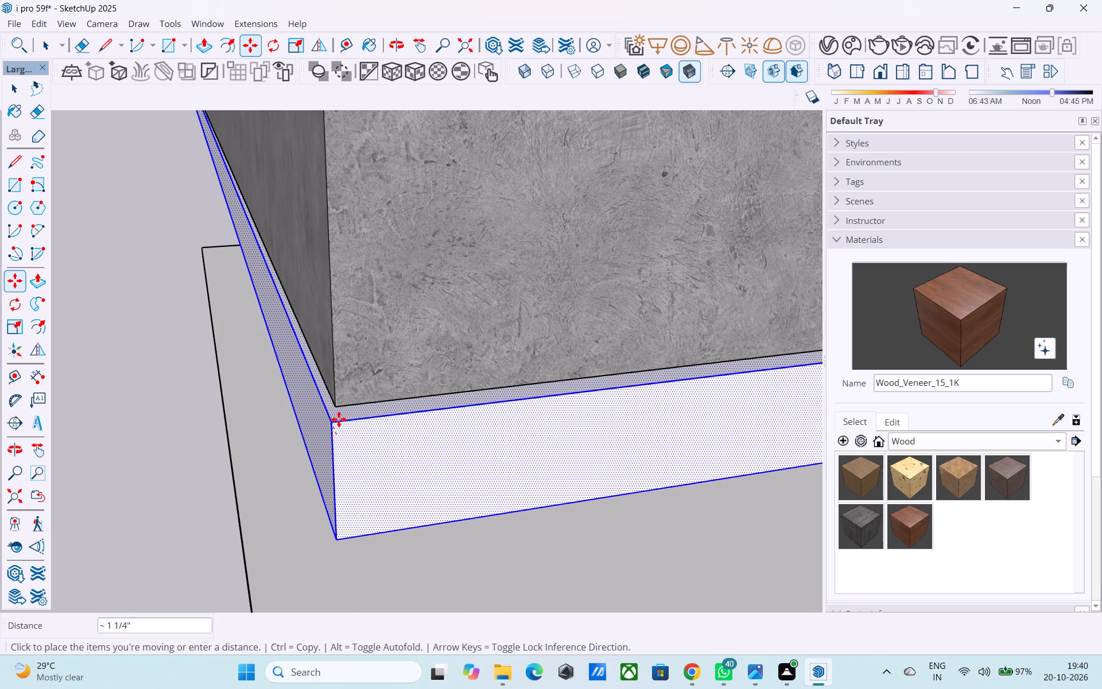
{"action": "left_click", "coordinate": [336, 407]}
Examine the copied slab's fit beneath the grey floors and review the building's facades and roof from several sides.
{"action": "scroll", "coordinate": [332, 400], "scroll_direction": "down", "scroll_amount": 17}
{"action": "middle_click_drag", "start_coordinate": [324, 438], "coordinate": [331, 382]}
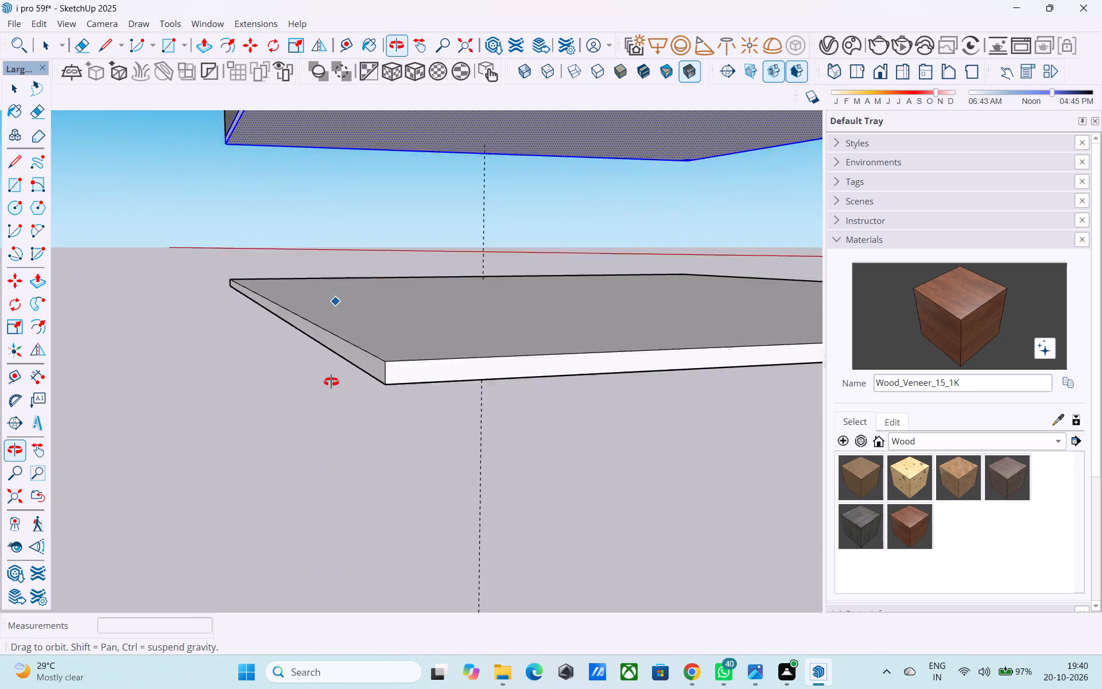
{"action": "middle_click_drag", "start_coordinate": [331, 382], "coordinate": [331, 385]}
{"action": "scroll", "coordinate": [329, 388], "scroll_direction": "down", "scroll_amount": 10}
{"action": "middle_click_drag", "start_coordinate": [317, 412], "coordinate": [267, 328]}
{"action": "scroll", "coordinate": [317, 412], "scroll_direction": "down", "scroll_amount": 1}
{"action": "middle_click_drag", "start_coordinate": [328, 313], "coordinate": [181, 381], "text": "shift"}
{"action": "middle_click_drag", "start_coordinate": [387, 334], "coordinate": [196, 441]}
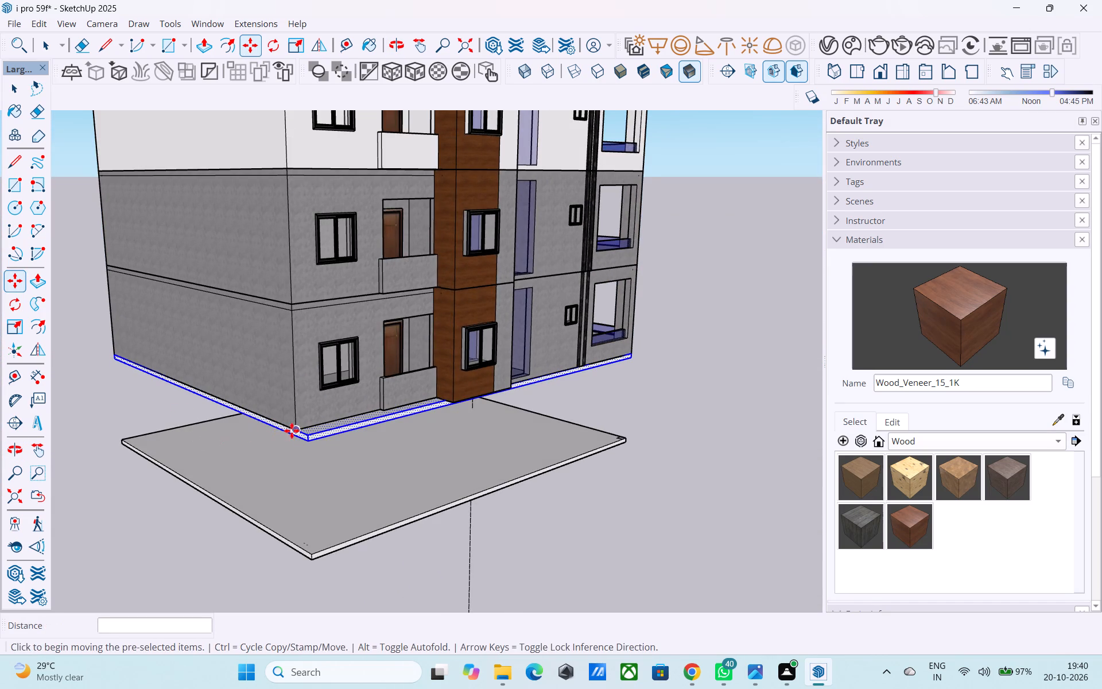
{"action": "middle_click_drag", "start_coordinate": [296, 427], "coordinate": [492, 314]}
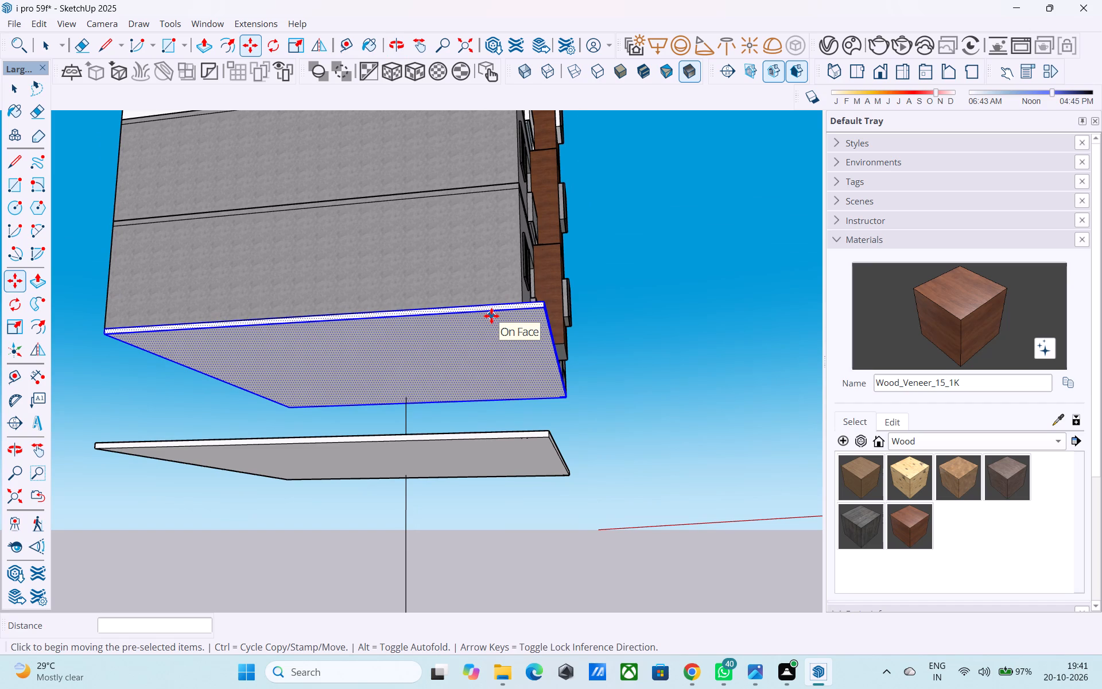
{"action": "scroll", "coordinate": [464, 329], "scroll_direction": "down", "scroll_amount": 4}
{"action": "middle_click_drag", "start_coordinate": [463, 328], "coordinate": [393, 381]}
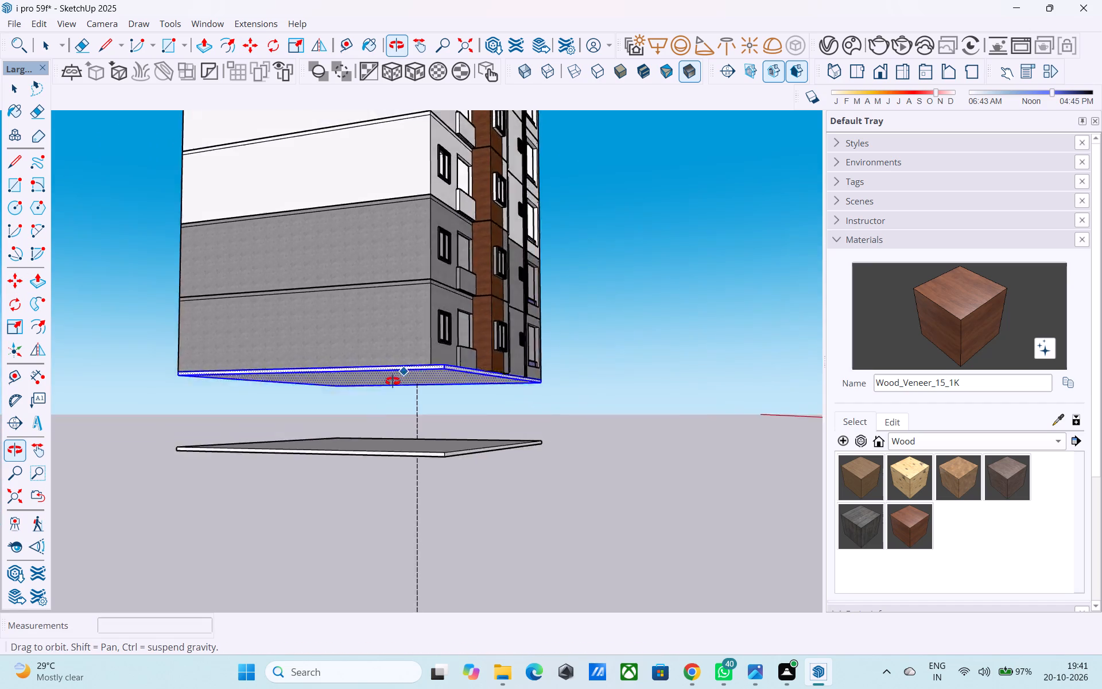
{"action": "middle_click_drag", "start_coordinate": [393, 381], "coordinate": [174, 505]}
{"action": "middle_click_drag", "start_coordinate": [715, 231], "coordinate": [416, 303]}
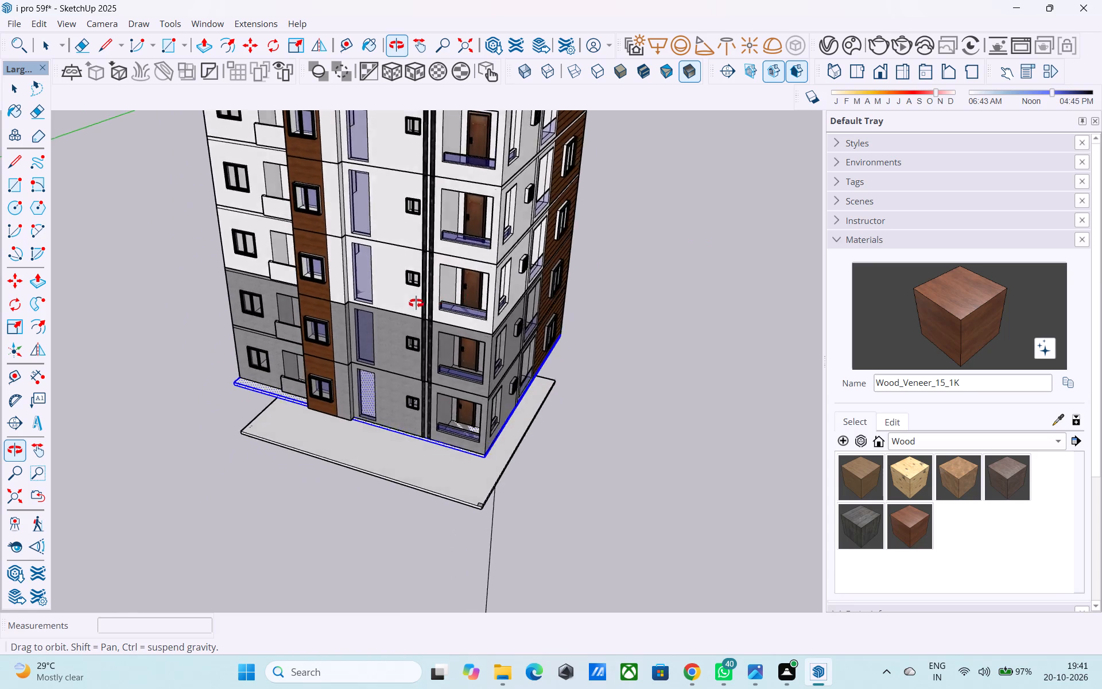
{"action": "middle_click_drag", "start_coordinate": [416, 303], "coordinate": [498, 333]}
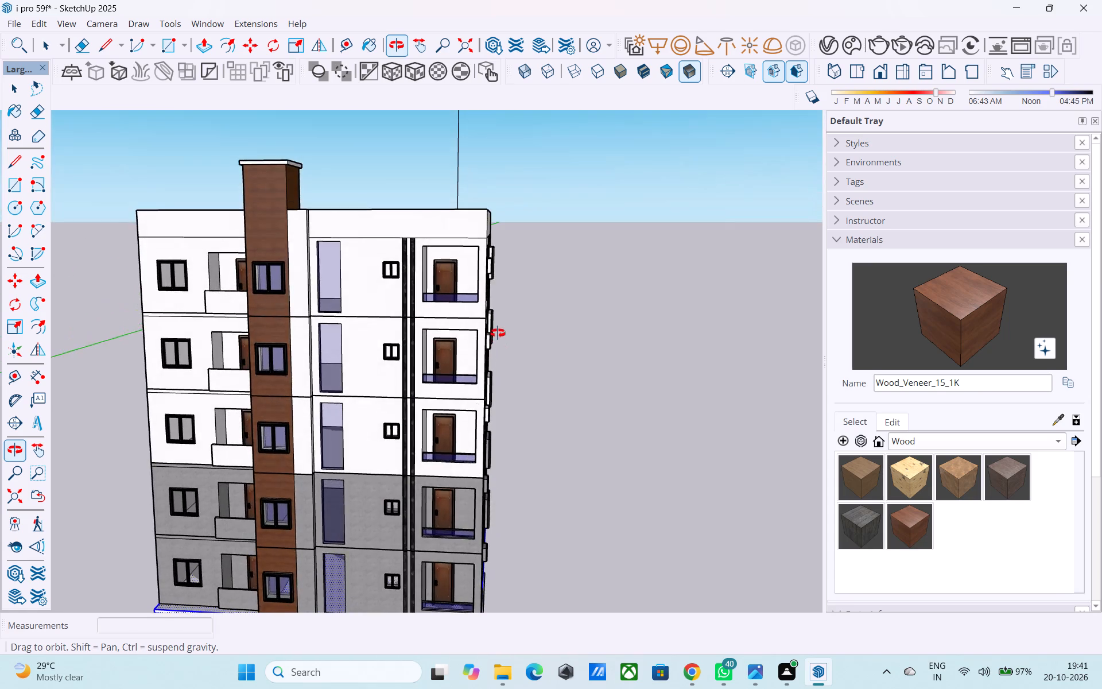
{"action": "middle_click_drag", "start_coordinate": [498, 333], "coordinate": [329, 389]}
{"action": "middle_click_drag", "start_coordinate": [328, 369], "coordinate": [262, 416]}
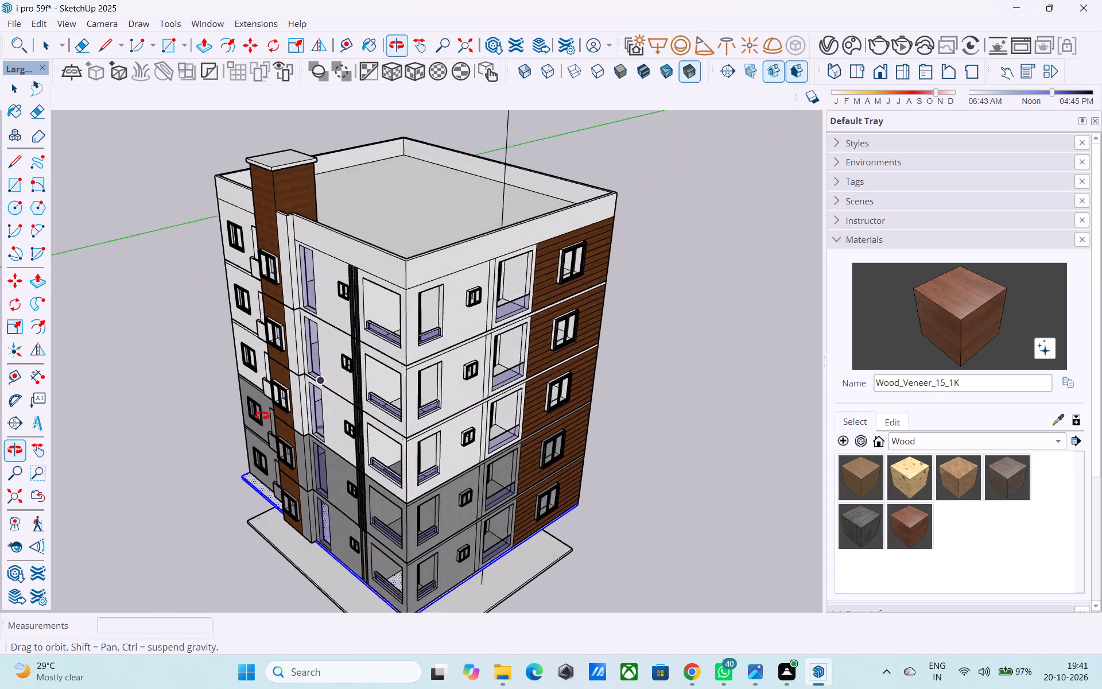
{"action": "middle_click_drag", "start_coordinate": [262, 416], "coordinate": [270, 397]}
{"action": "scroll", "coordinate": [274, 396], "scroll_direction": "down", "scroll_amount": 2}
{"action": "middle_click_drag", "start_coordinate": [274, 395], "coordinate": [397, 382]}
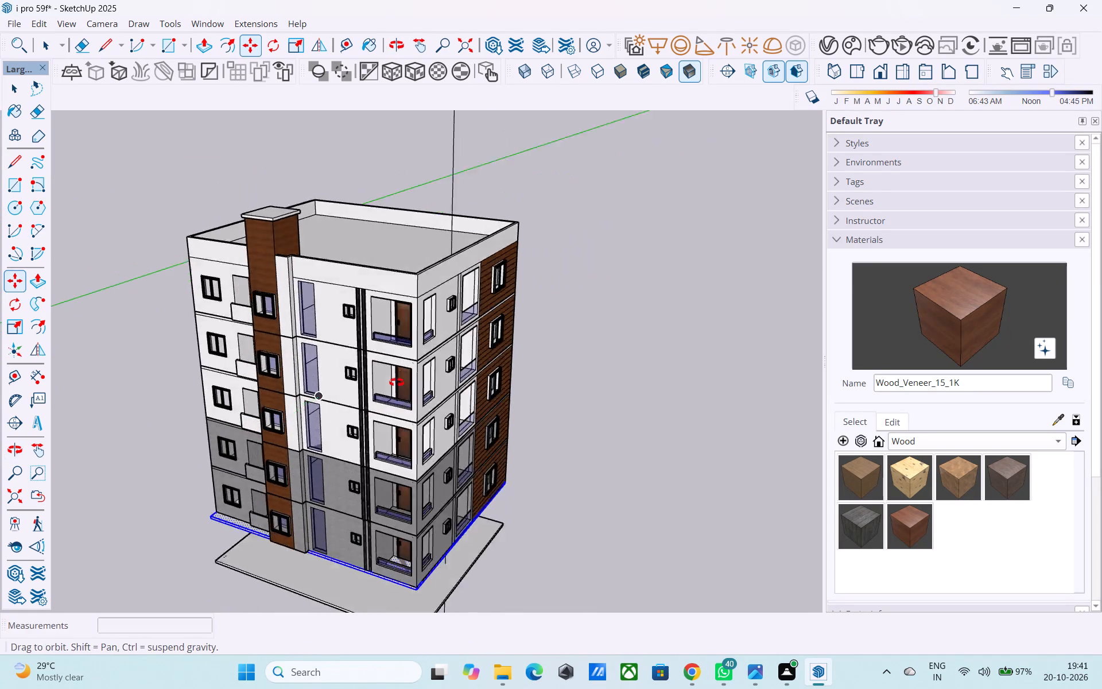
{"action": "middle_click_drag", "start_coordinate": [397, 382], "coordinate": [503, 351]}
{"action": "middle_click_drag", "start_coordinate": [406, 210], "coordinate": [275, 413]}
Draw a line across the roof parapet's top face at the inner corner beside the wood-clad column.
{"action": "scroll", "coordinate": [364, 261], "scroll_direction": "up", "scroll_amount": 7}
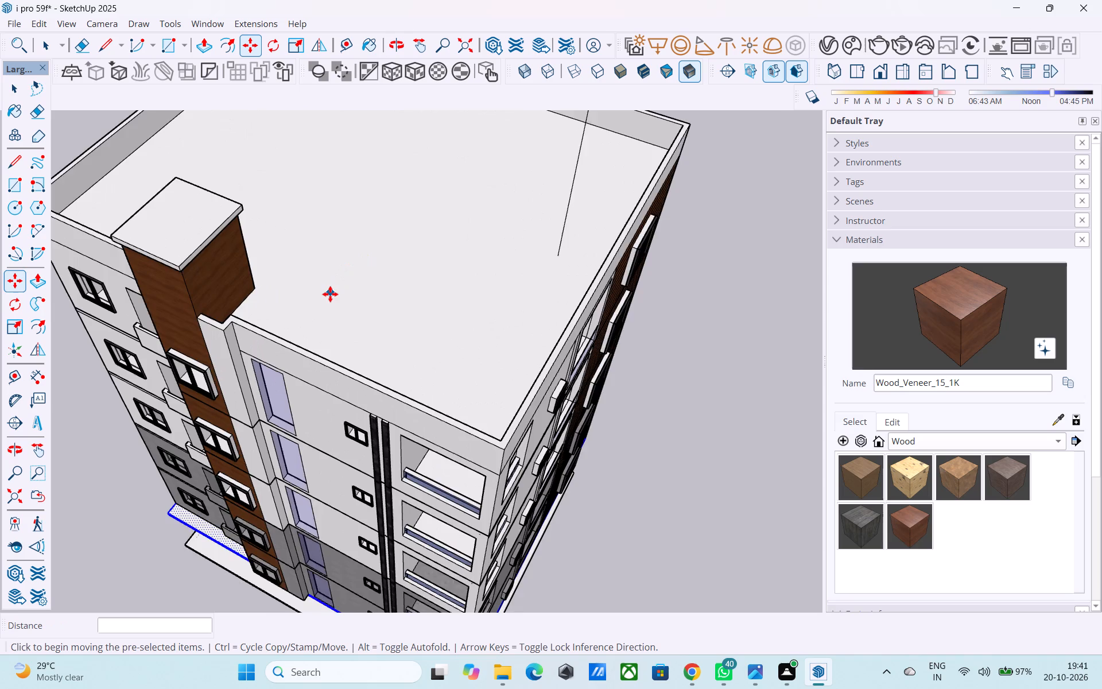
{"action": "scroll", "coordinate": [330, 294], "scroll_direction": "up", "scroll_amount": 2}
{"action": "key", "text": "space"}
{"action": "scroll", "coordinate": [277, 343], "scroll_direction": "up", "scroll_amount": 1}
{"action": "middle_click_drag", "start_coordinate": [271, 354], "coordinate": [270, 334]}
{"action": "left_click", "coordinate": [257, 359]}
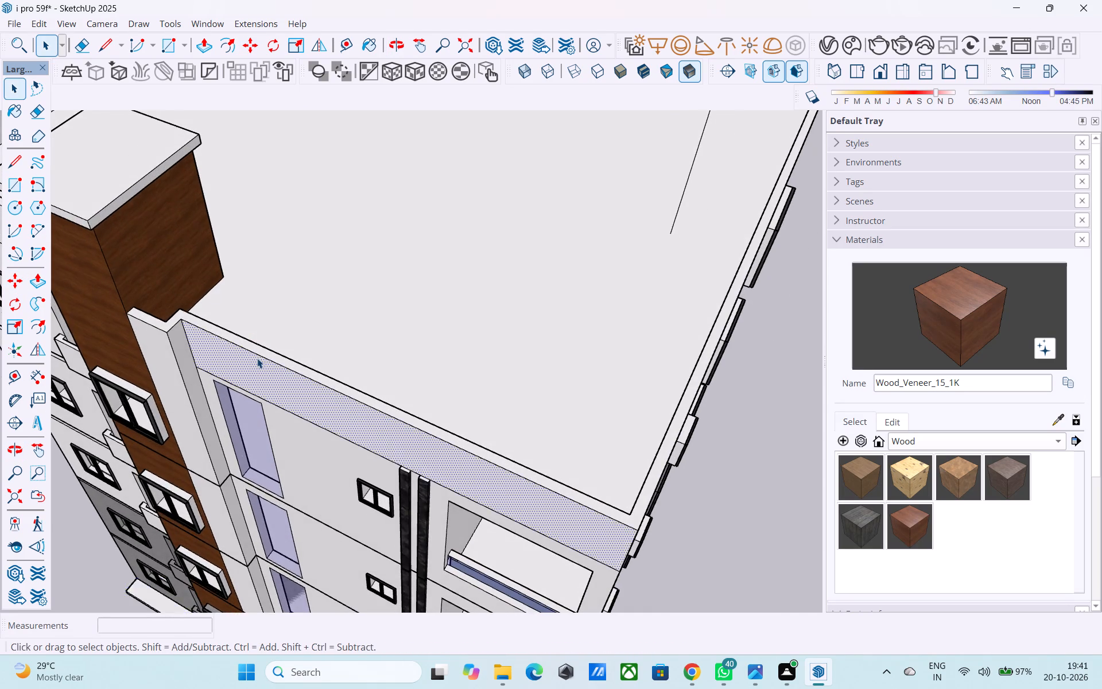
{"action": "scroll", "coordinate": [257, 358], "scroll_direction": "up", "scroll_amount": 4}
{"action": "left_click", "coordinate": [261, 348]}
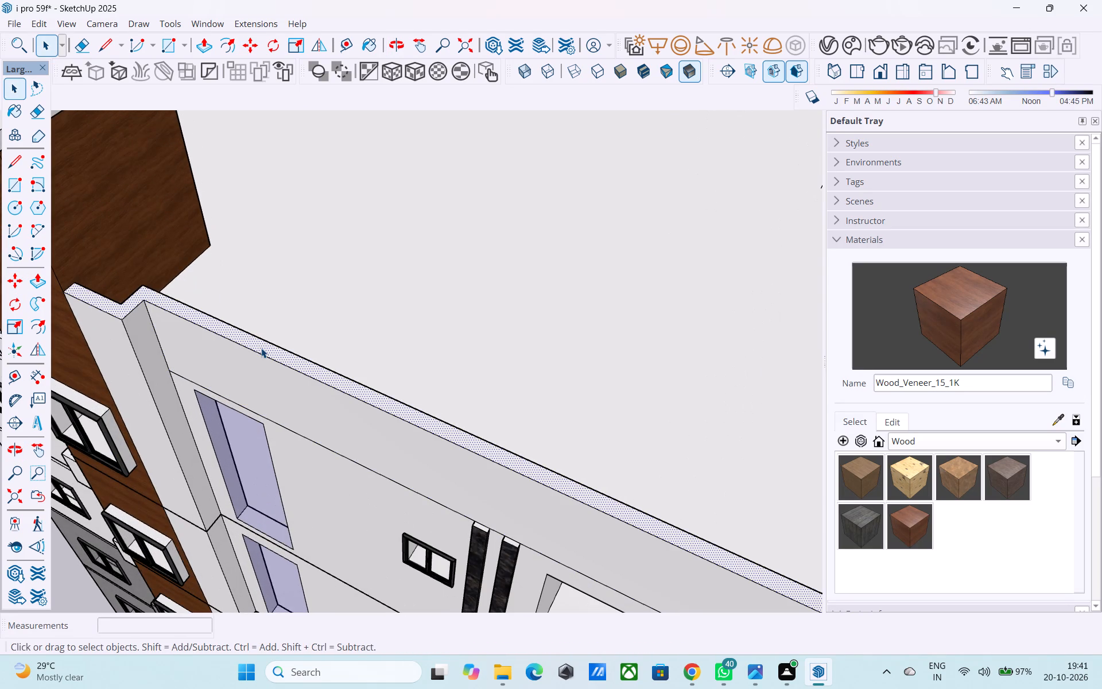
{"action": "scroll", "coordinate": [216, 347], "scroll_direction": "down", "scroll_amount": 3}
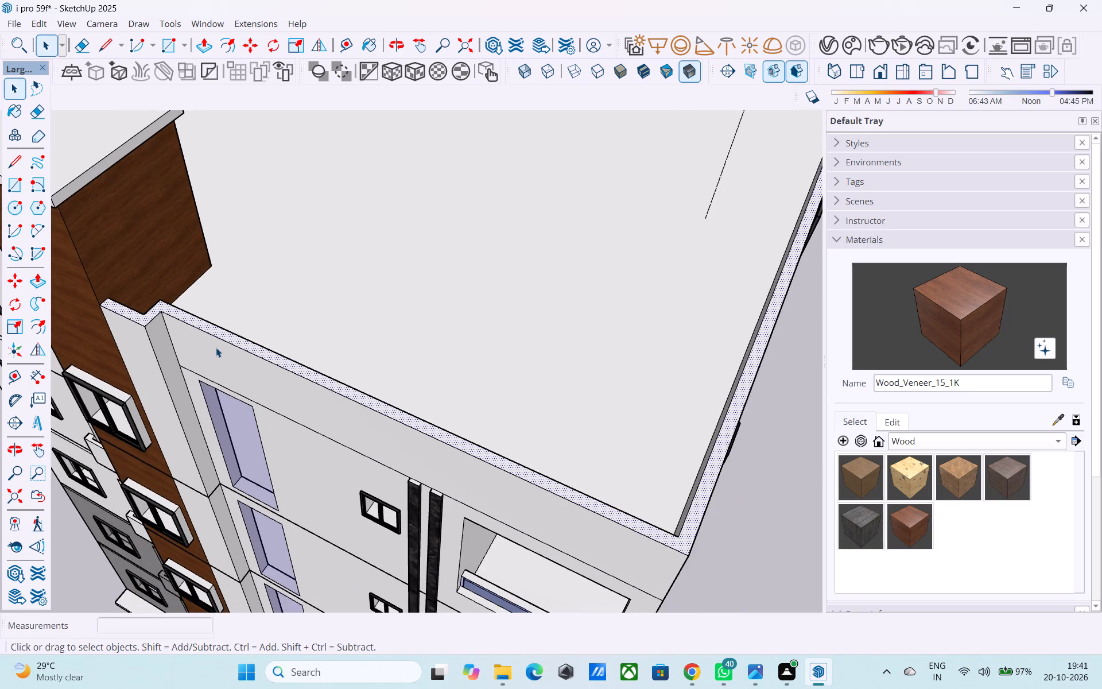
{"action": "scroll", "coordinate": [160, 317], "scroll_direction": "up", "scroll_amount": 5}
{"action": "scroll", "coordinate": [160, 317], "scroll_direction": "down", "scroll_amount": 3}
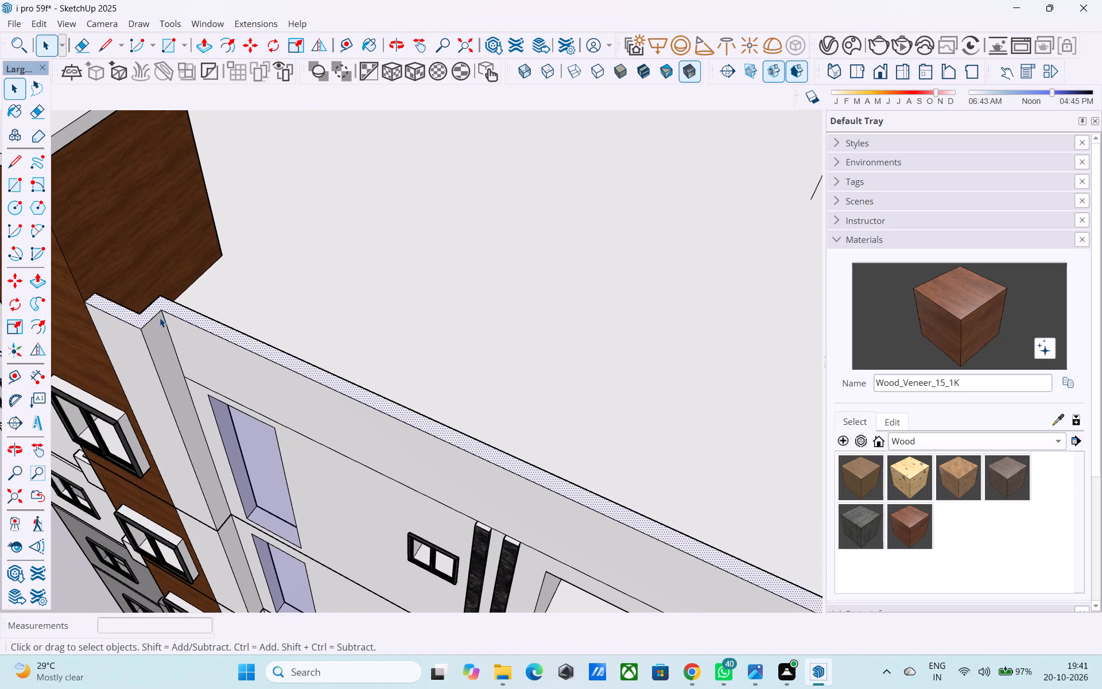
{"action": "scroll", "coordinate": [160, 318], "scroll_direction": "up", "scroll_amount": 3}
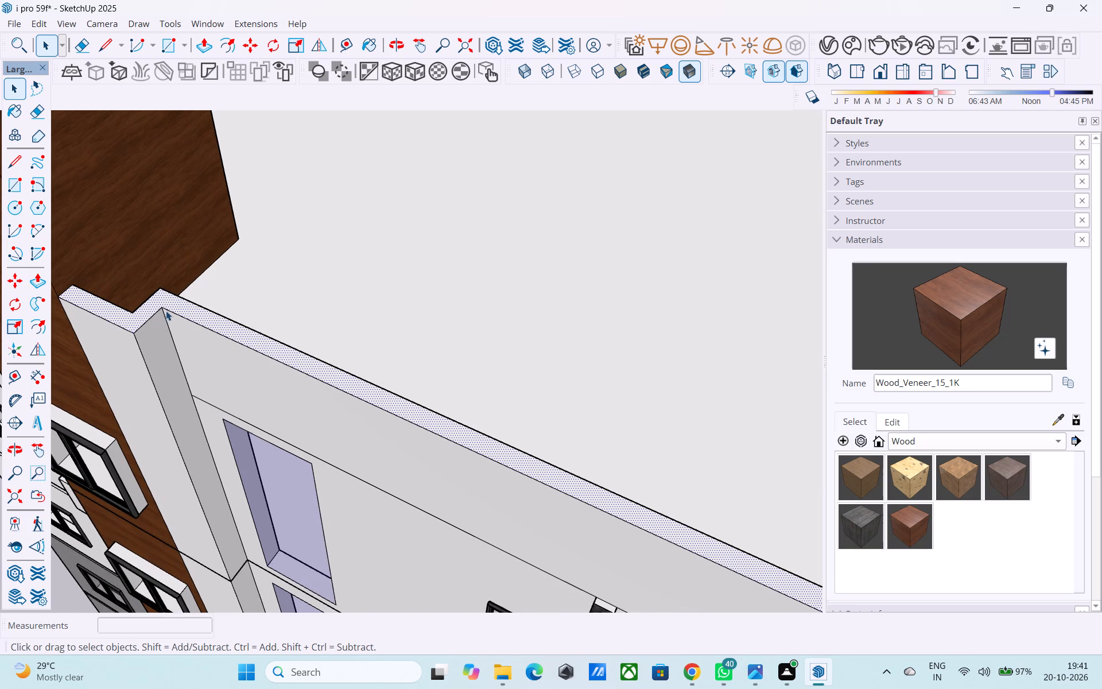
{"action": "key", "text": "l"}
{"action": "left_click", "coordinate": [165, 307]}
{"action": "left_click", "coordinate": [180, 299]}
Copy the short cross line 8' along the parapet's top, away from the wood-clad column.
{"action": "key", "text": "space"}
{"action": "left_click", "coordinate": [171, 301]}
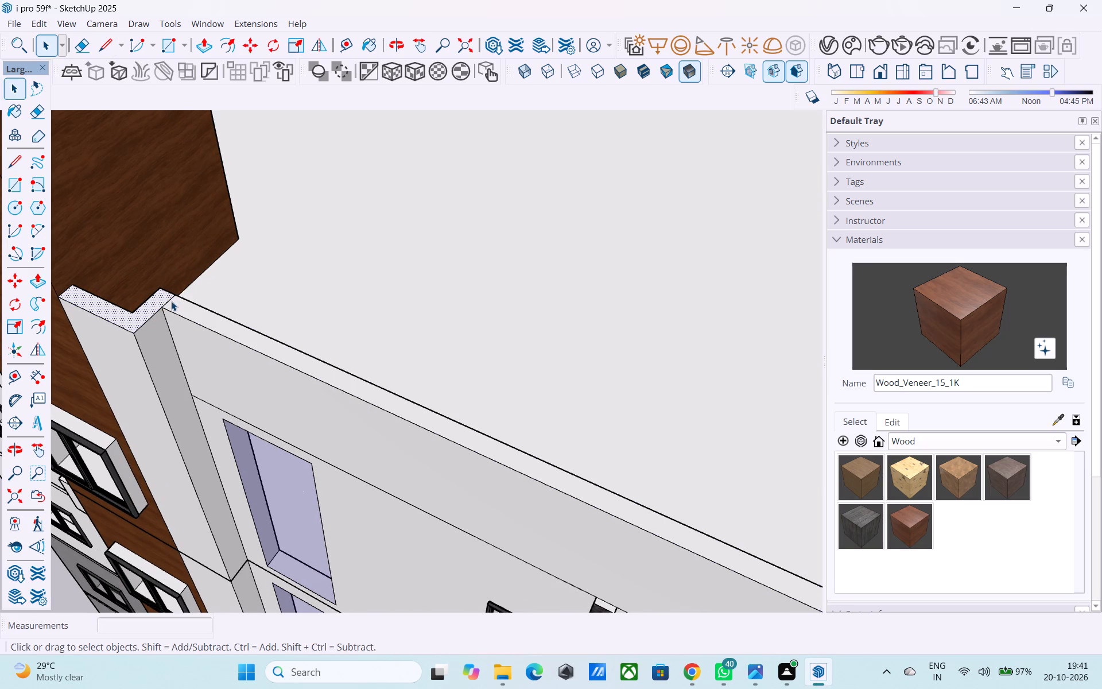
{"action": "key", "text": "m"}
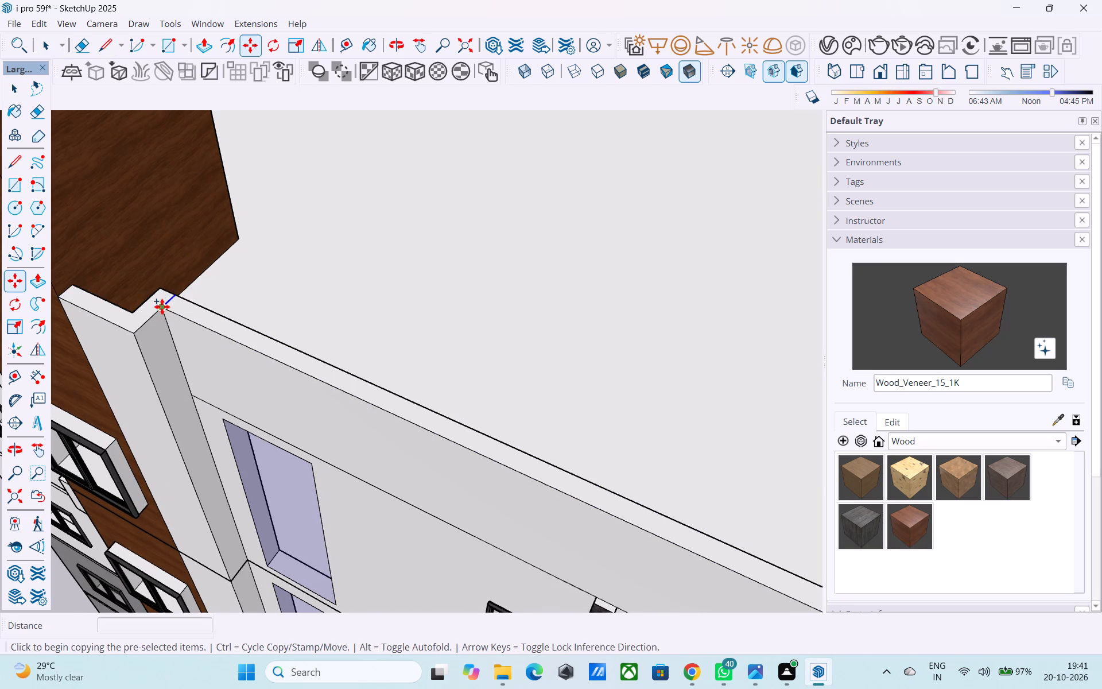
{"action": "left_click", "coordinate": [162, 307]}
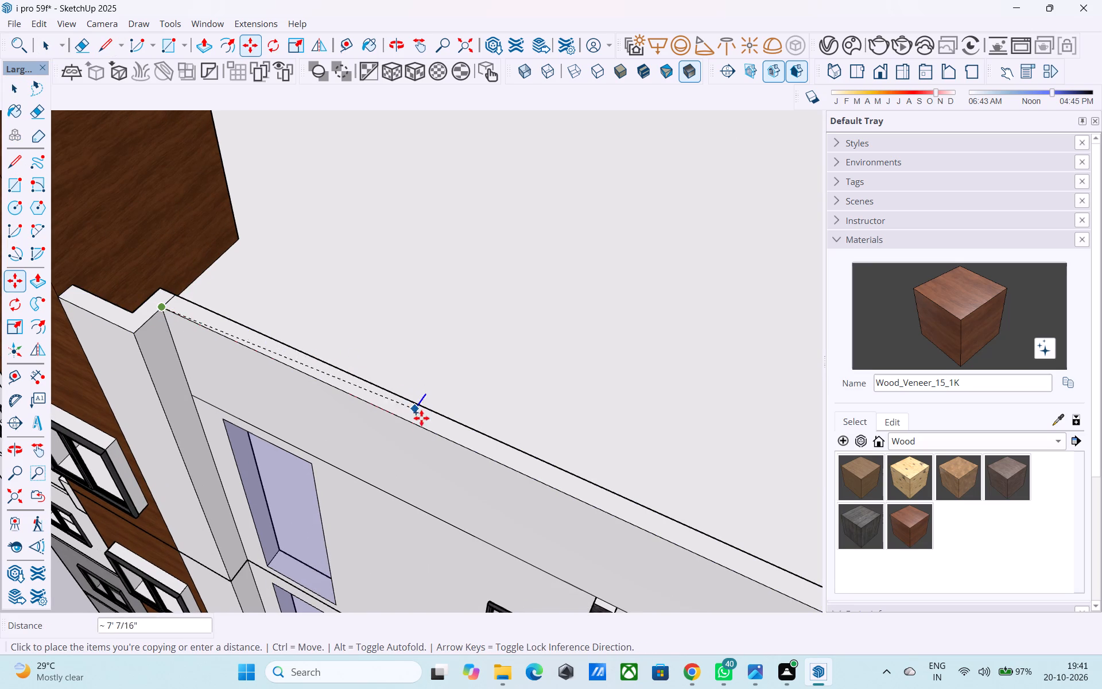
{"action": "scroll", "coordinate": [425, 431], "scroll_direction": "down", "scroll_amount": 6}
{"action": "scroll", "coordinate": [403, 362], "scroll_direction": "down", "scroll_amount": 4}
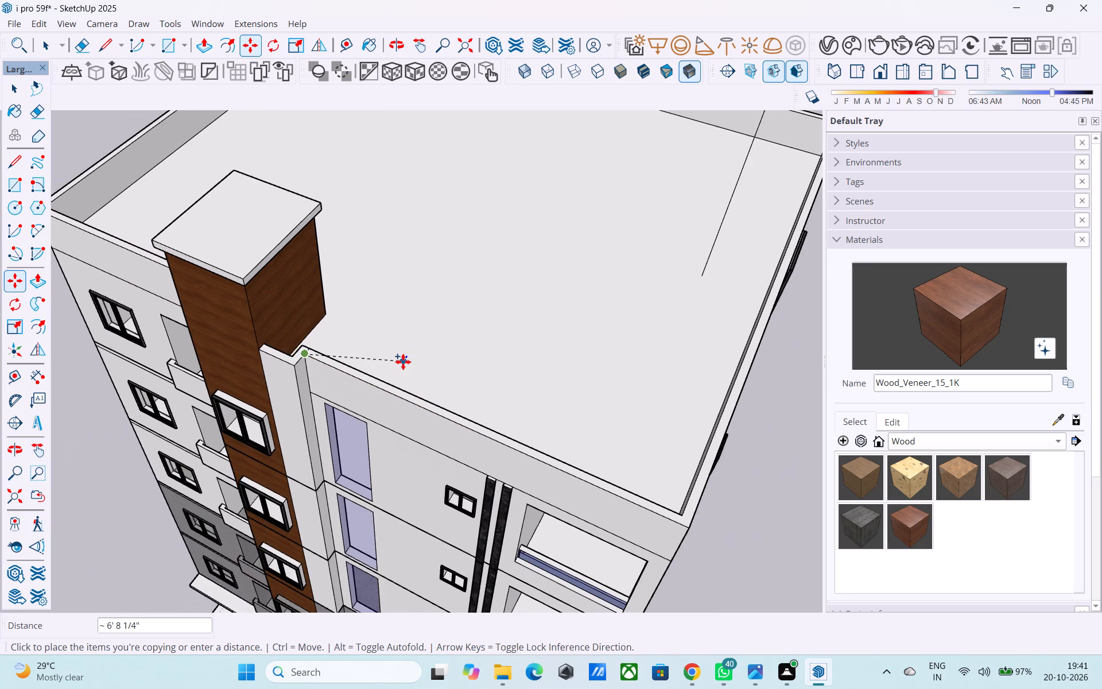
{"action": "scroll", "coordinate": [459, 426], "scroll_direction": "up", "scroll_amount": 3}
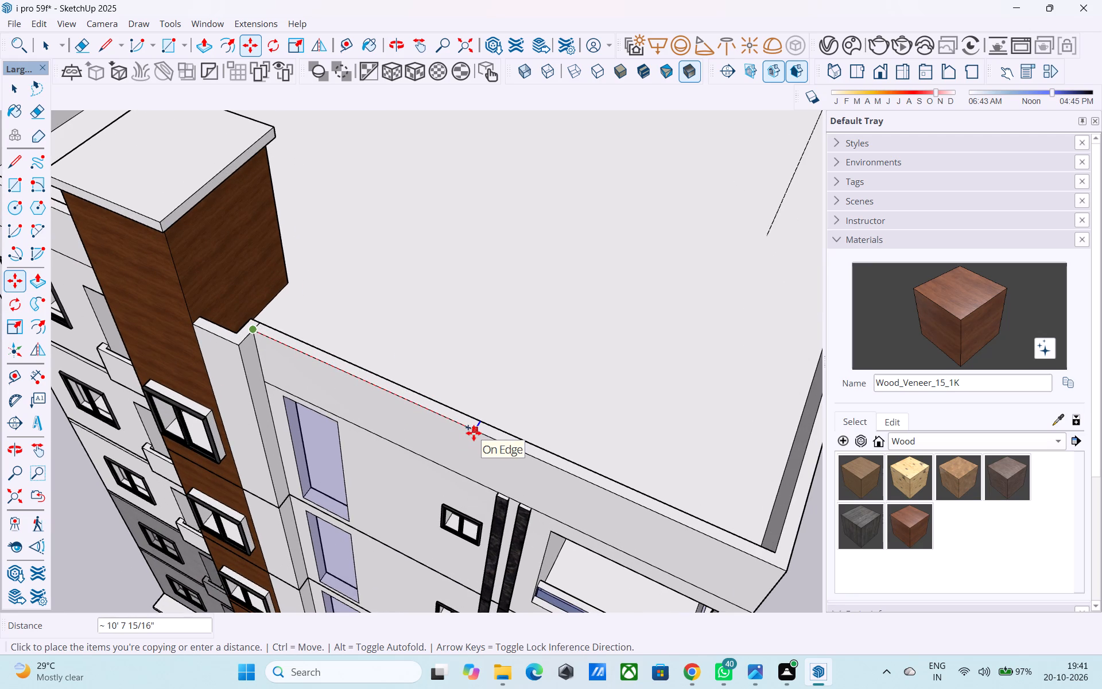
{"action": "type", "text": "8'"}
{"action": "key", "text": "Return"}
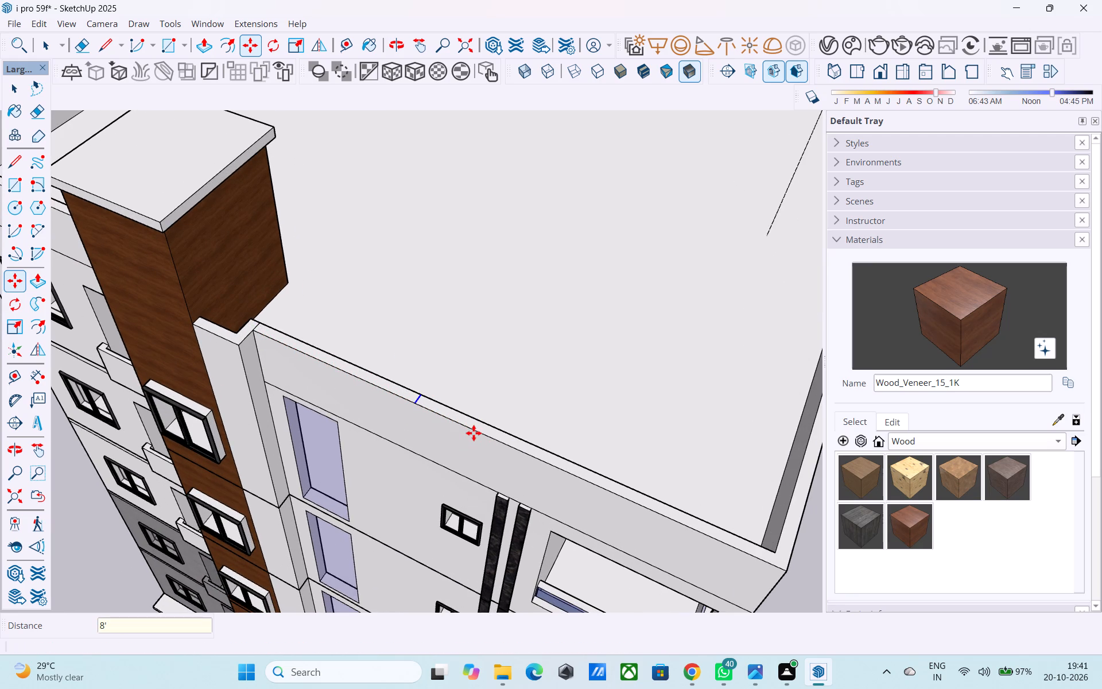
Push/Pull the divided section of the parapet top, next to the wood-clad column, up by 8'.
{"action": "key", "text": "space"}
{"action": "left_click", "coordinate": [410, 393]}
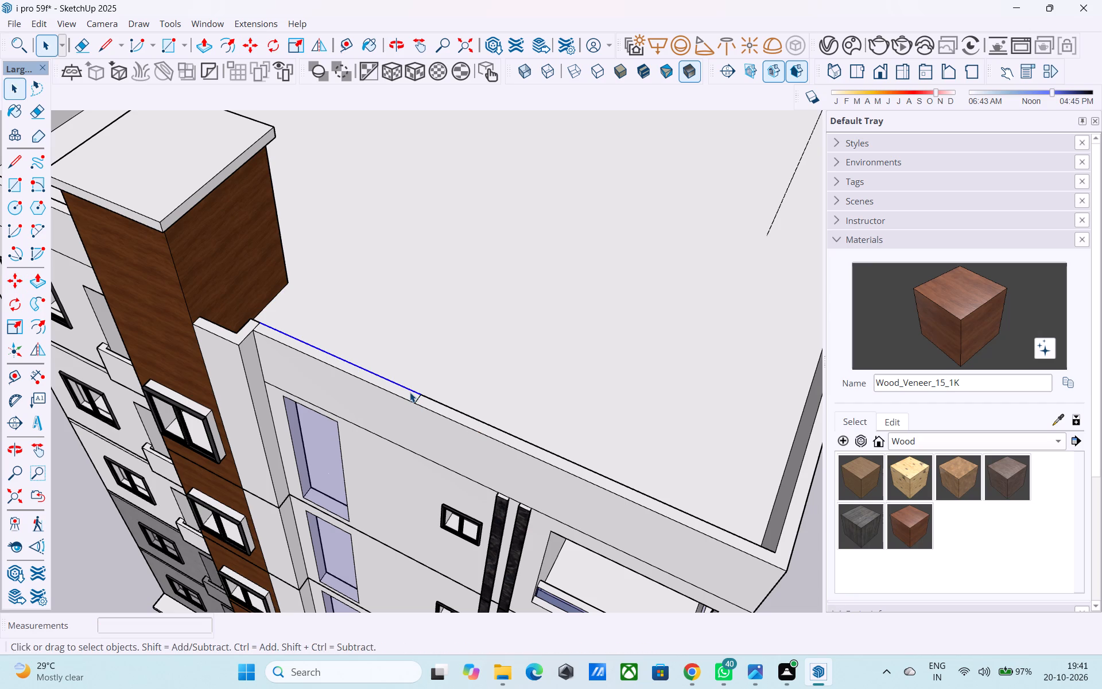
{"action": "left_click", "coordinate": [402, 396]}
{"action": "scroll", "coordinate": [401, 396], "scroll_direction": "up", "scroll_amount": 3}
{"action": "left_click", "coordinate": [401, 393]}
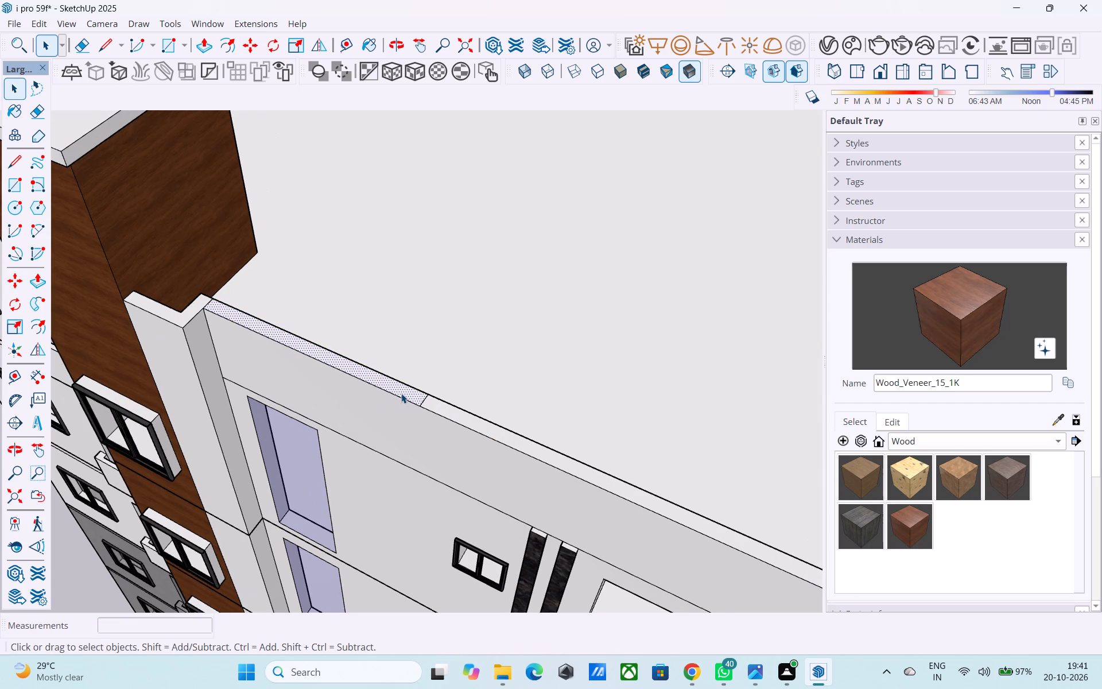
{"action": "key", "text": "p"}
{"action": "left_click", "coordinate": [401, 393]}
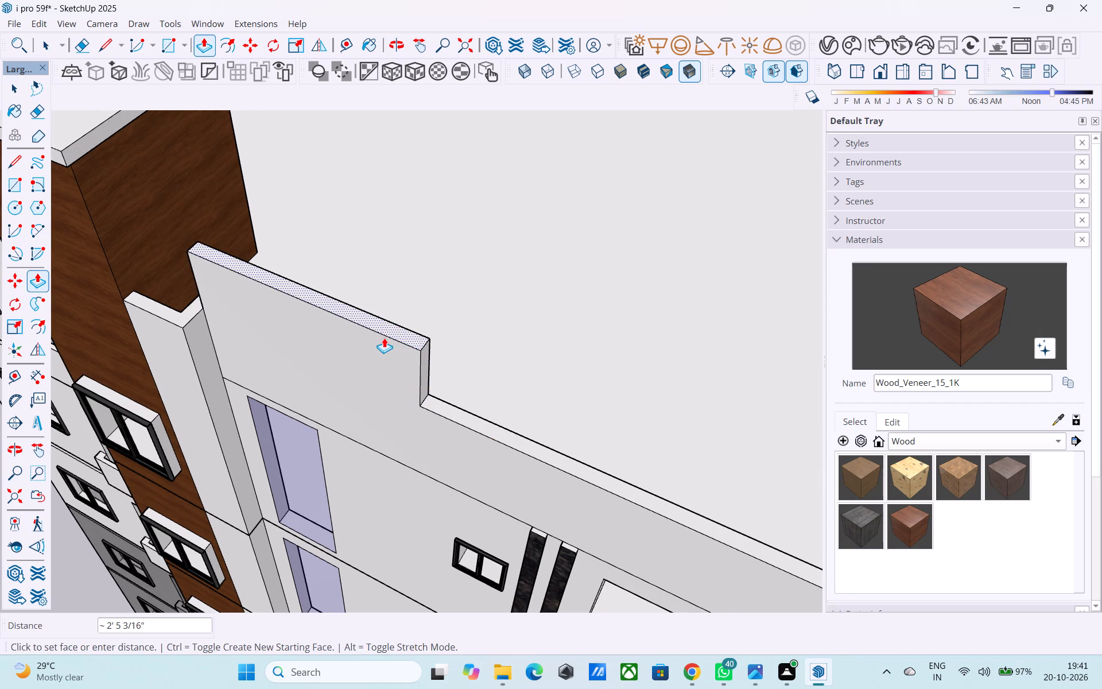
{"action": "type", "text": "8'"}
{"action": "key", "text": "Return"}
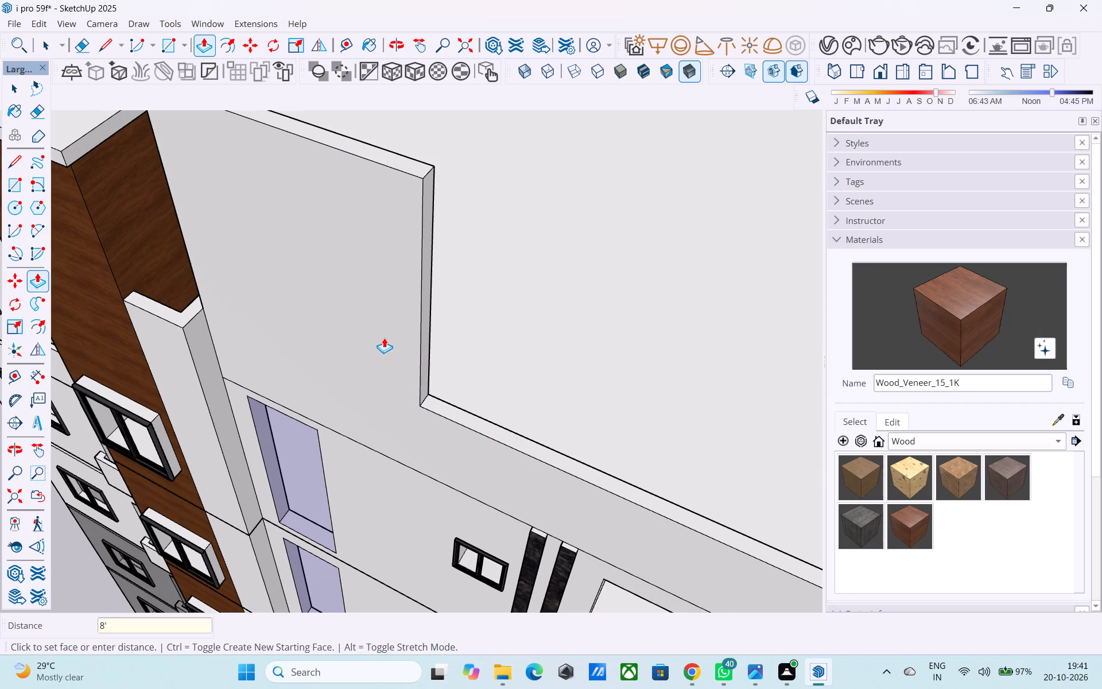
Paint the two outer parapet faces meeting at the front corner, including the raised section, with Wood_Veneer_15_1K.
{"action": "scroll", "coordinate": [384, 335], "scroll_direction": "down", "scroll_amount": 6}
{"action": "middle_click_drag", "start_coordinate": [385, 366], "coordinate": [345, 248]}
{"action": "scroll", "coordinate": [275, 282], "scroll_direction": "down", "scroll_amount": 2}
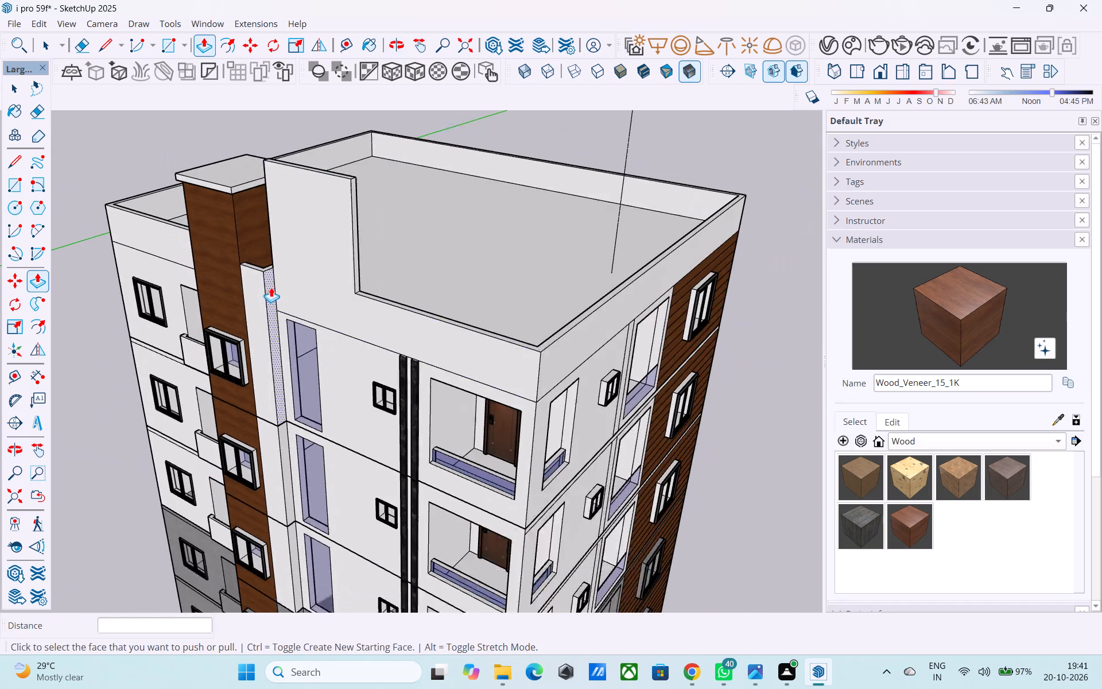
{"action": "scroll", "coordinate": [271, 287], "scroll_direction": "down", "scroll_amount": 2}
{"action": "middle_click_drag", "start_coordinate": [321, 265], "coordinate": [251, 336]}
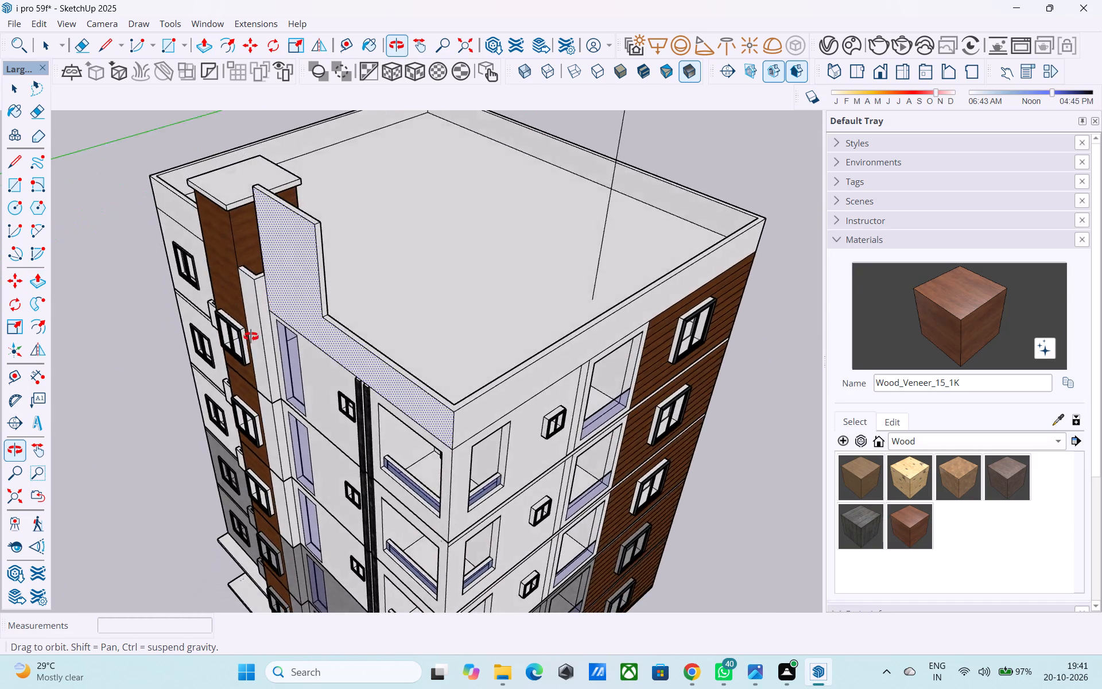
{"action": "middle_click_drag", "start_coordinate": [251, 336], "coordinate": [233, 370]}
{"action": "middle_click_drag", "start_coordinate": [317, 334], "coordinate": [354, 203]}
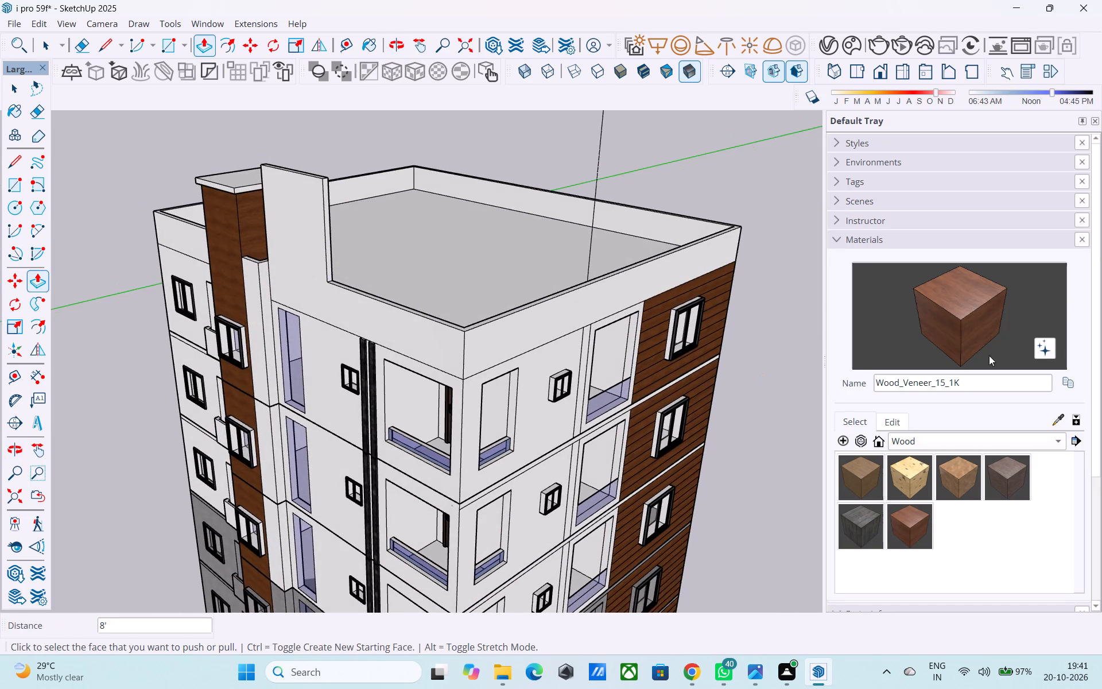
{"action": "left_click", "coordinate": [979, 319]}
{"action": "scroll", "coordinate": [581, 316], "scroll_direction": "up", "scroll_amount": 4}
{"action": "left_click", "coordinate": [522, 329]}
{"action": "left_click", "coordinate": [383, 349]}
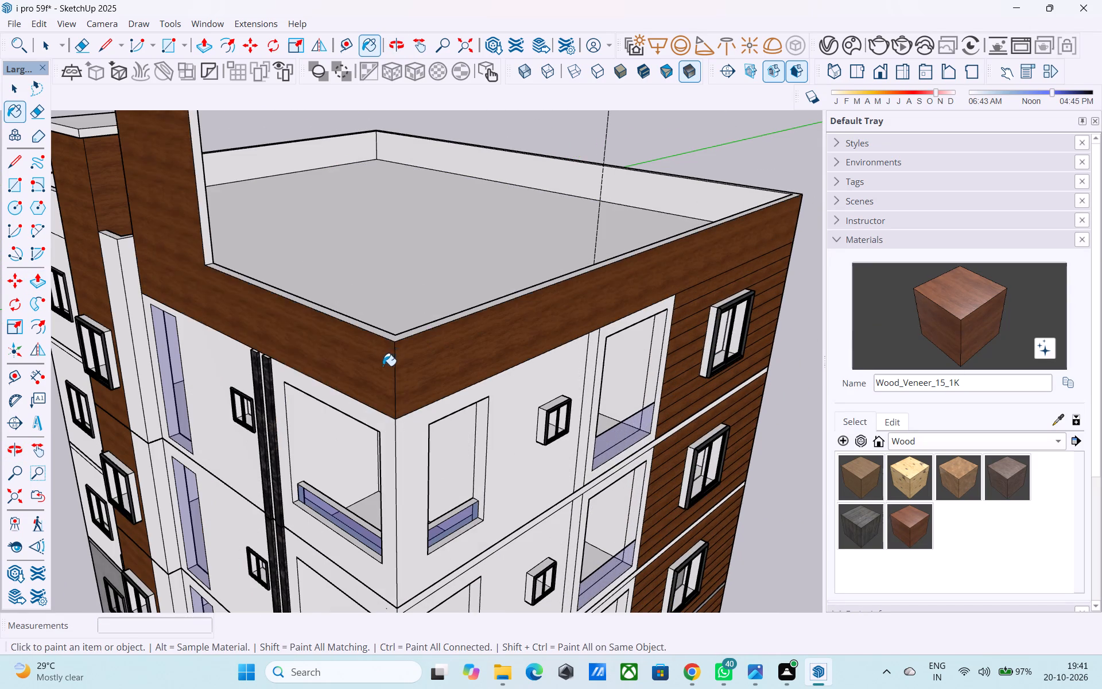
{"action": "scroll", "coordinate": [382, 373], "scroll_direction": "down", "scroll_amount": 3}
{"action": "middle_click_drag", "start_coordinate": [382, 374], "coordinate": [415, 365]}
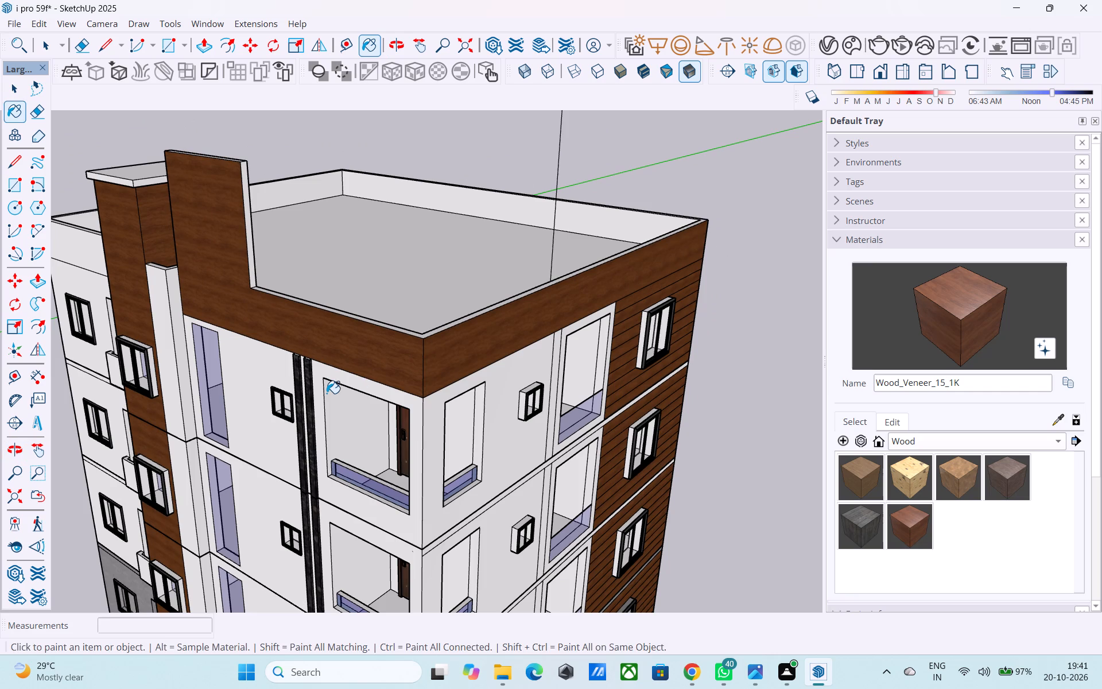
Undo the last wood paint on the outer parapet face that includes the raised section.
{"action": "key", "text": "ctrl+z"}
{"action": "key", "text": "space"}
Draw a vertical 3' 6" line down the outer parapet face, from the raised section's base corner to the parapet's bottom edge.
{"action": "scroll", "coordinate": [257, 313], "scroll_direction": "up", "scroll_amount": 3}
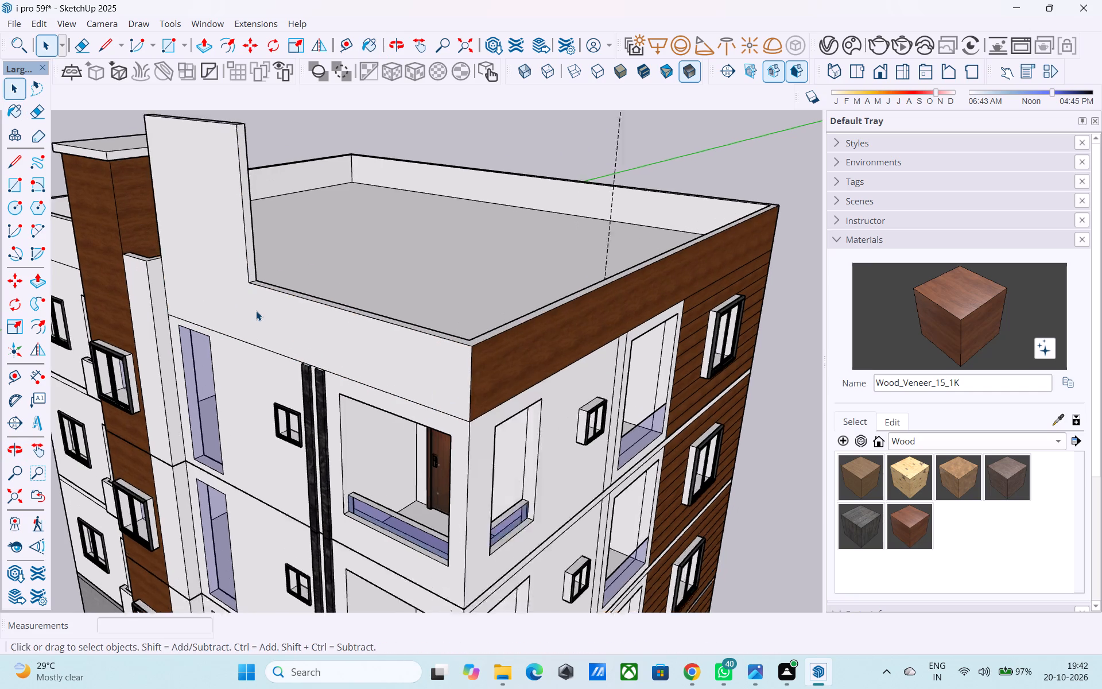
{"action": "key", "text": "l"}
{"action": "scroll", "coordinate": [256, 311], "scroll_direction": "up", "scroll_amount": 4}
{"action": "left_click", "coordinate": [245, 266]}
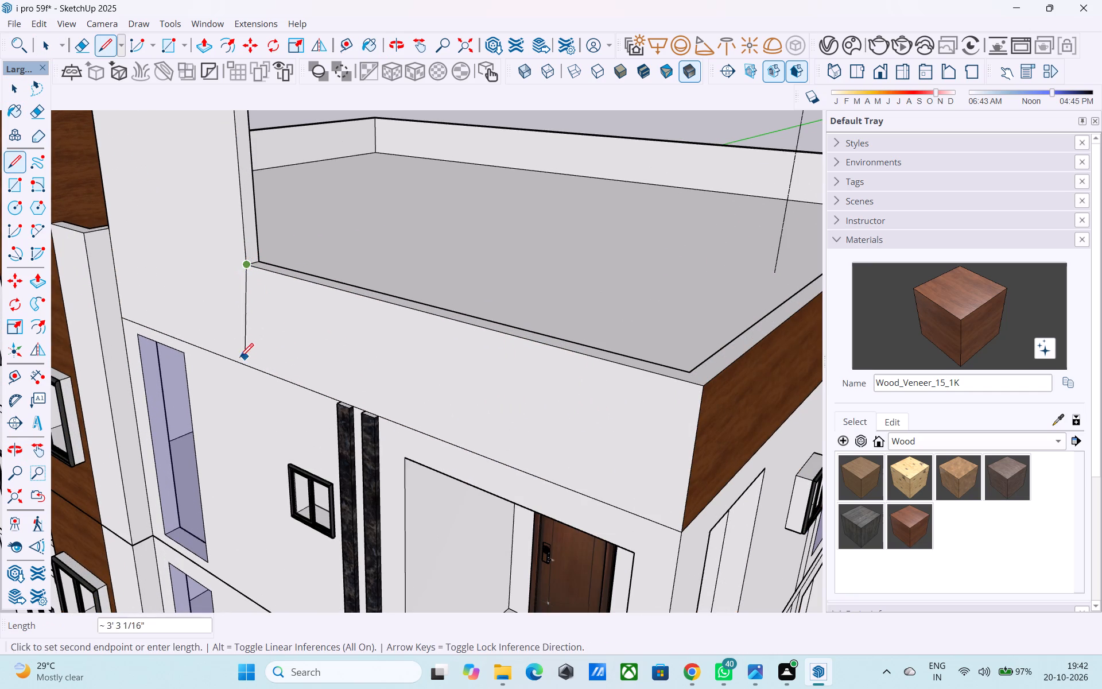
{"action": "left_click", "coordinate": [250, 372]}
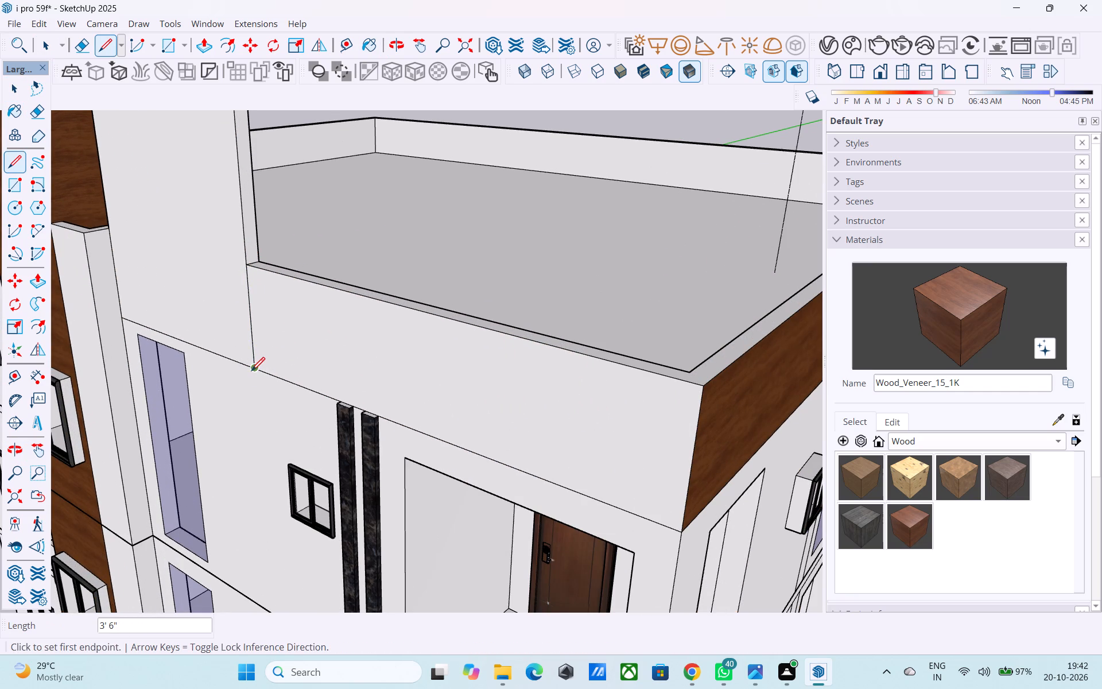
{"action": "key", "text": "space"}
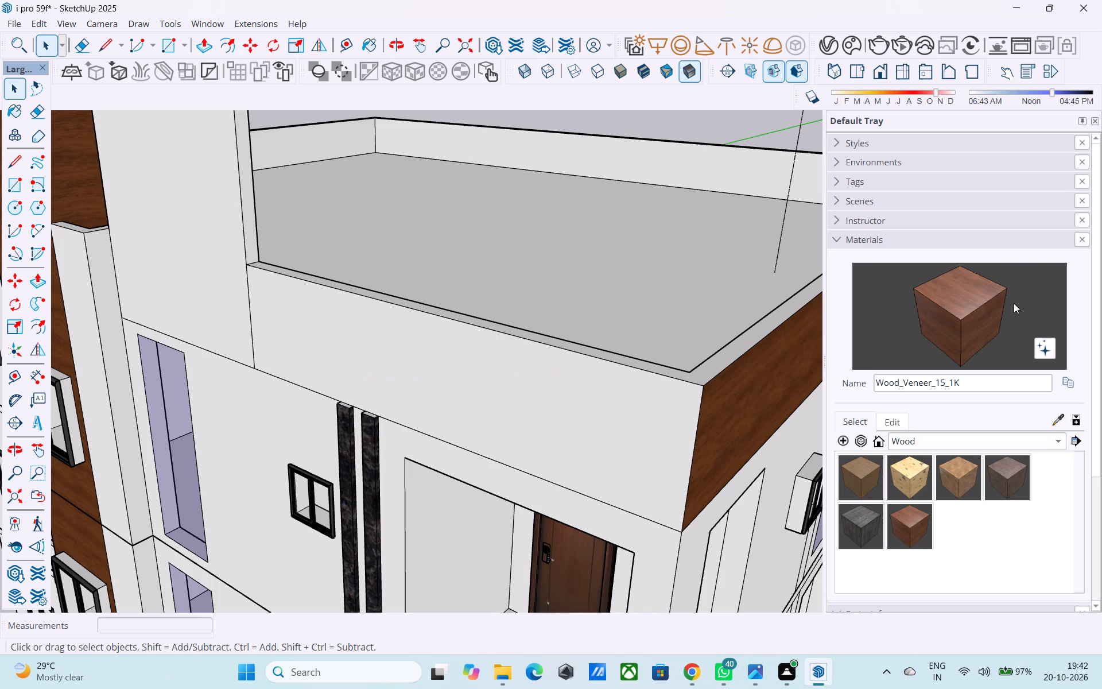
Paint the low part of the divided outer parapet face with Wood_Veneer_15_1K.
{"action": "left_click", "coordinate": [988, 308]}
{"action": "left_click", "coordinate": [607, 409]}
Examine the painted parapet, its front corner and the raised section from several angles.
{"action": "scroll", "coordinate": [533, 431], "scroll_direction": "down", "scroll_amount": 5}
{"action": "middle_click_drag", "start_coordinate": [526, 447], "coordinate": [385, 487]}
{"action": "scroll", "coordinate": [372, 483], "scroll_direction": "down", "scroll_amount": 4}
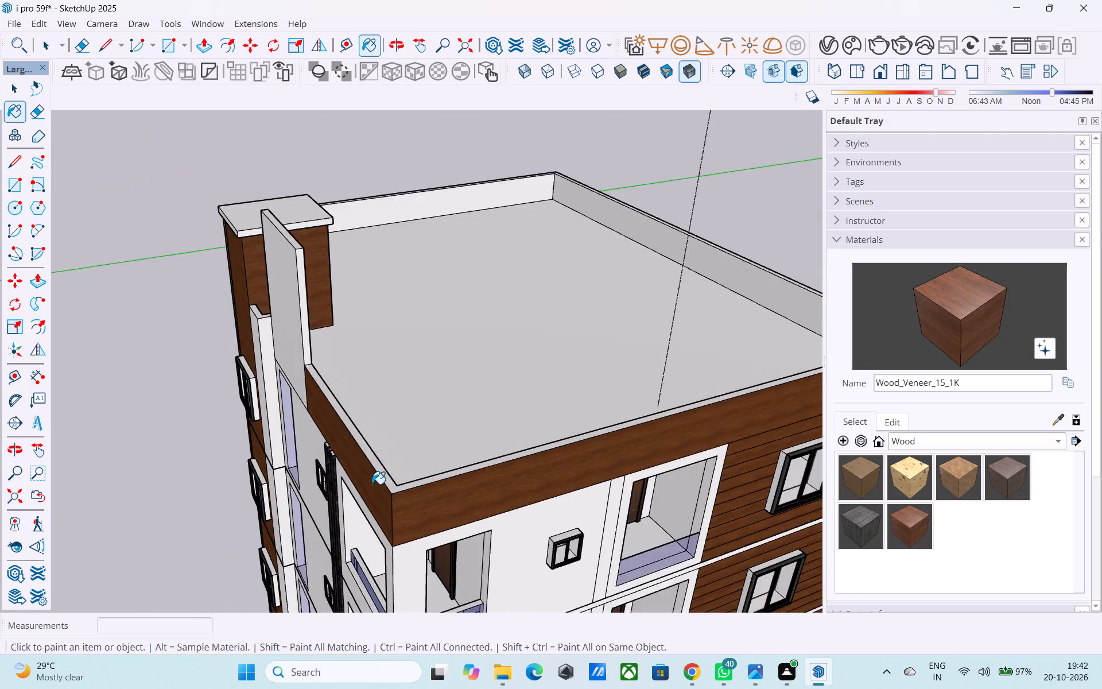
{"action": "middle_click_drag", "start_coordinate": [372, 484], "coordinate": [311, 529]}
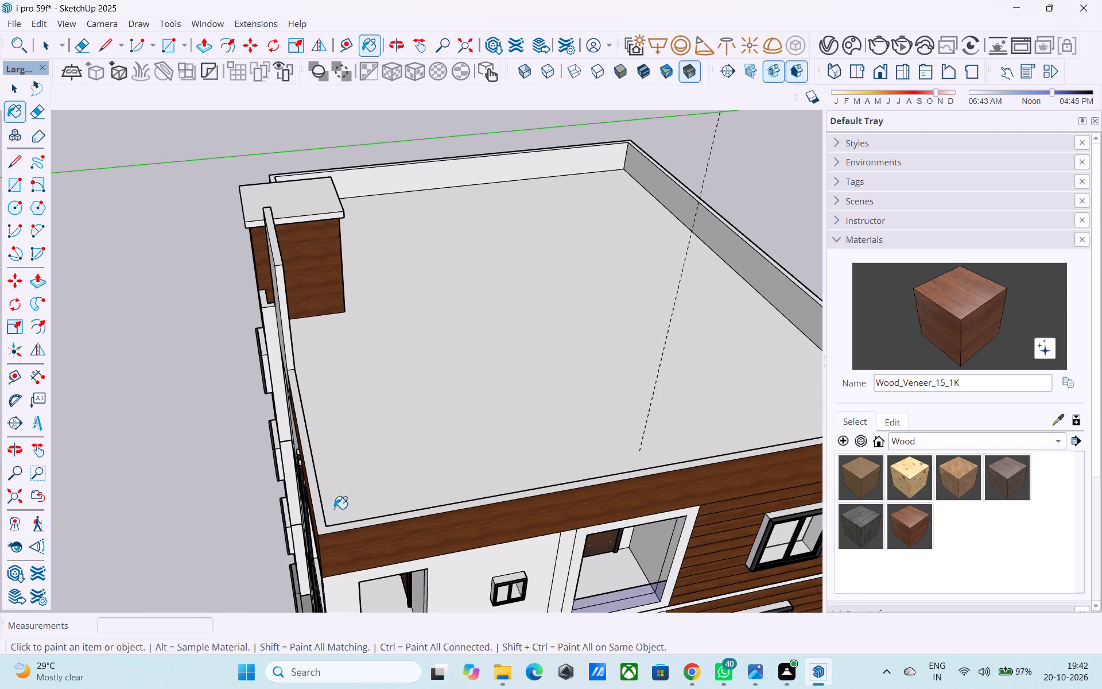
{"action": "middle_click_drag", "start_coordinate": [334, 509], "coordinate": [397, 440]}
{"action": "scroll", "coordinate": [369, 483], "scroll_direction": "down", "scroll_amount": 5}
{"action": "middle_click_drag", "start_coordinate": [331, 531], "coordinate": [373, 467]}
{"action": "scroll", "coordinate": [336, 324], "scroll_direction": "up", "scroll_amount": 6}
{"action": "scroll", "coordinate": [338, 305], "scroll_direction": "down", "scroll_amount": 5}
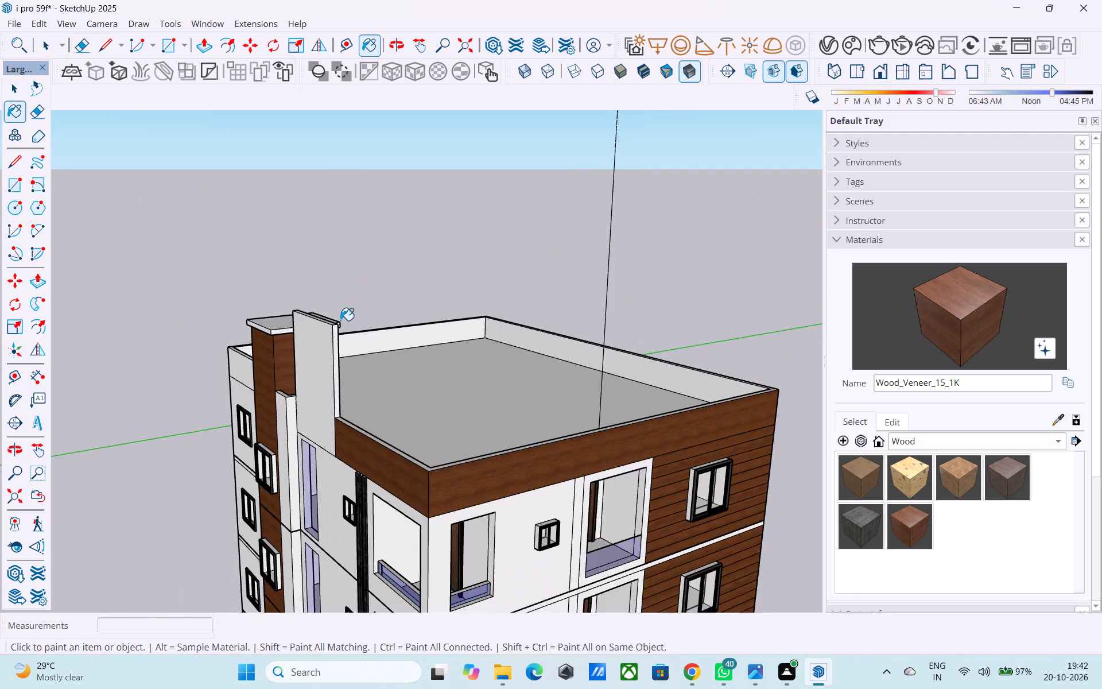
{"action": "middle_click_drag", "start_coordinate": [347, 344], "coordinate": [320, 328]}
{"action": "middle_click_drag", "start_coordinate": [331, 343], "coordinate": [328, 374]}
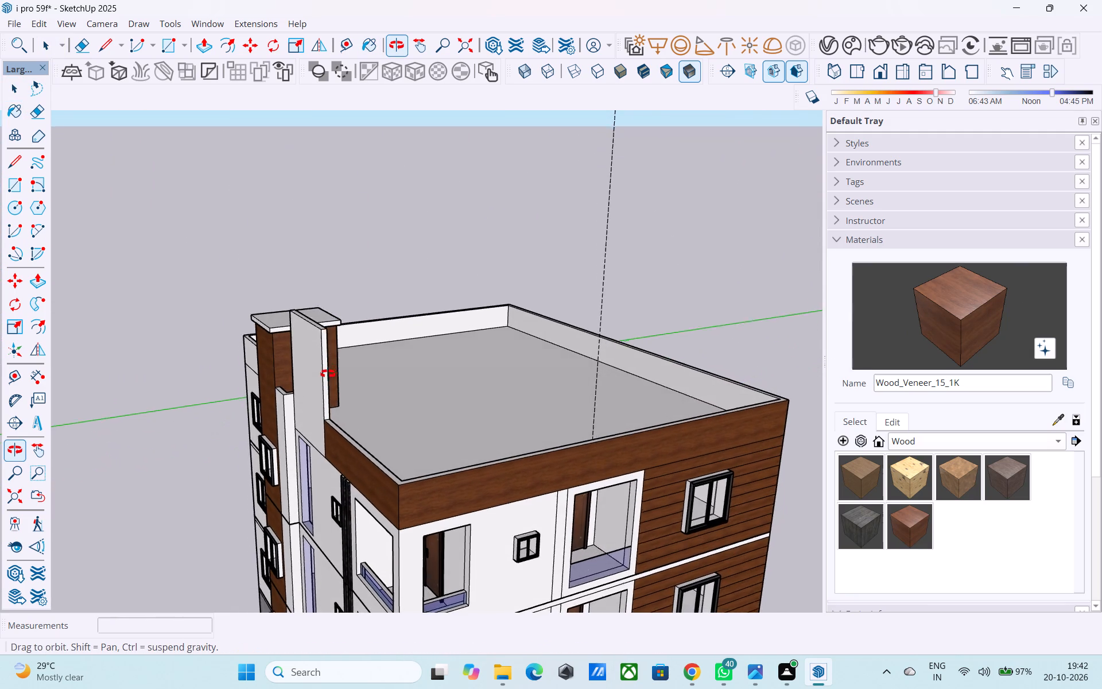
{"action": "middle_click_drag", "start_coordinate": [328, 374], "coordinate": [323, 372]}
{"action": "middle_click_drag", "start_coordinate": [324, 371], "coordinate": [317, 433]}
{"action": "scroll", "coordinate": [347, 489], "scroll_direction": "down", "scroll_amount": 3}
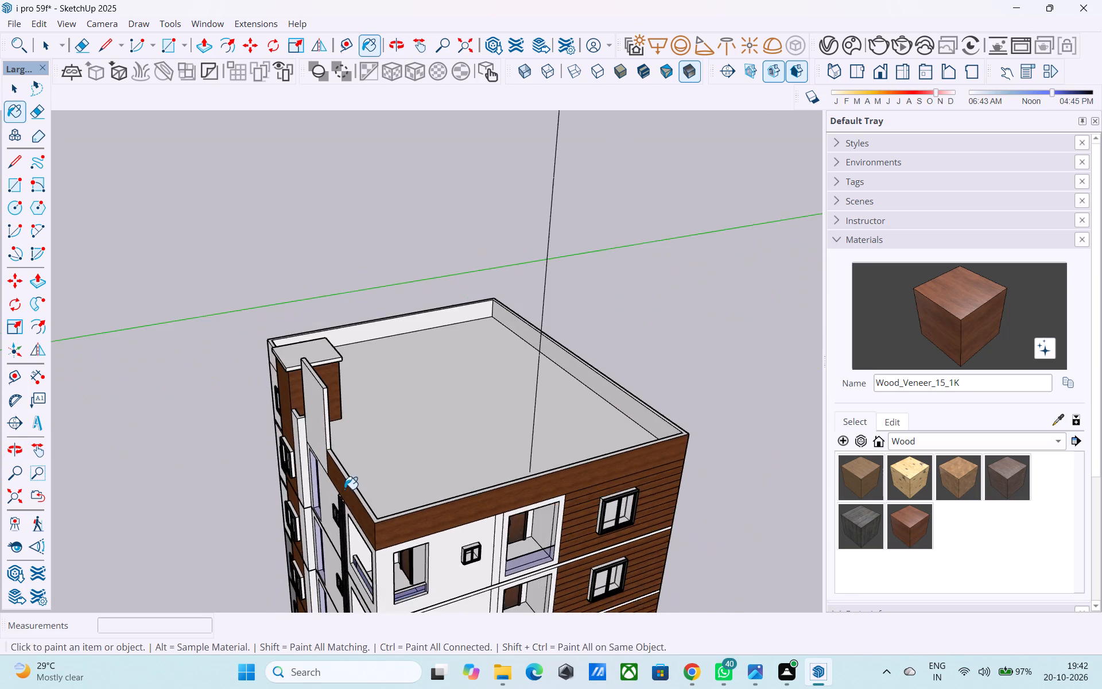
{"action": "middle_click_drag", "start_coordinate": [354, 511], "coordinate": [355, 546]}
Draw a 6" line across the parapet's top face at the front corner, from the inner corner to the outer edge.
{"action": "scroll", "coordinate": [355, 548], "scroll_direction": "up", "scroll_amount": 9}
{"action": "key", "text": "space"}
{"action": "scroll", "coordinate": [402, 525], "scroll_direction": "up", "scroll_amount": 2}
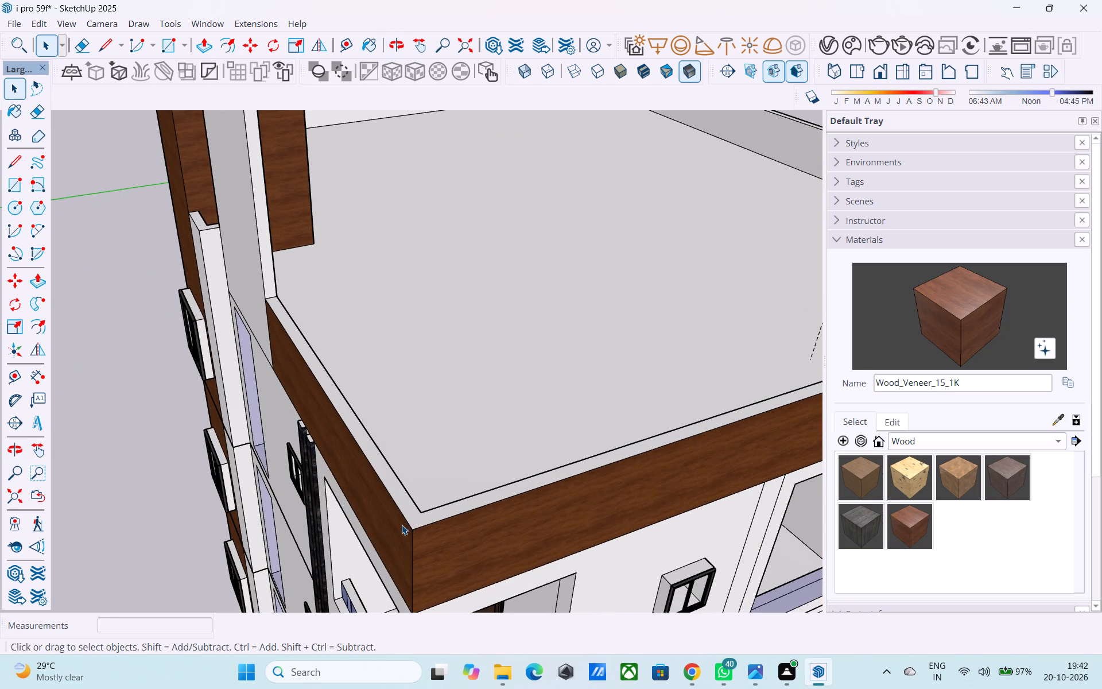
{"action": "key", "text": "l"}
{"action": "left_click", "coordinate": [428, 511]}
{"action": "scroll", "coordinate": [408, 520], "scroll_direction": "up", "scroll_amount": 4}
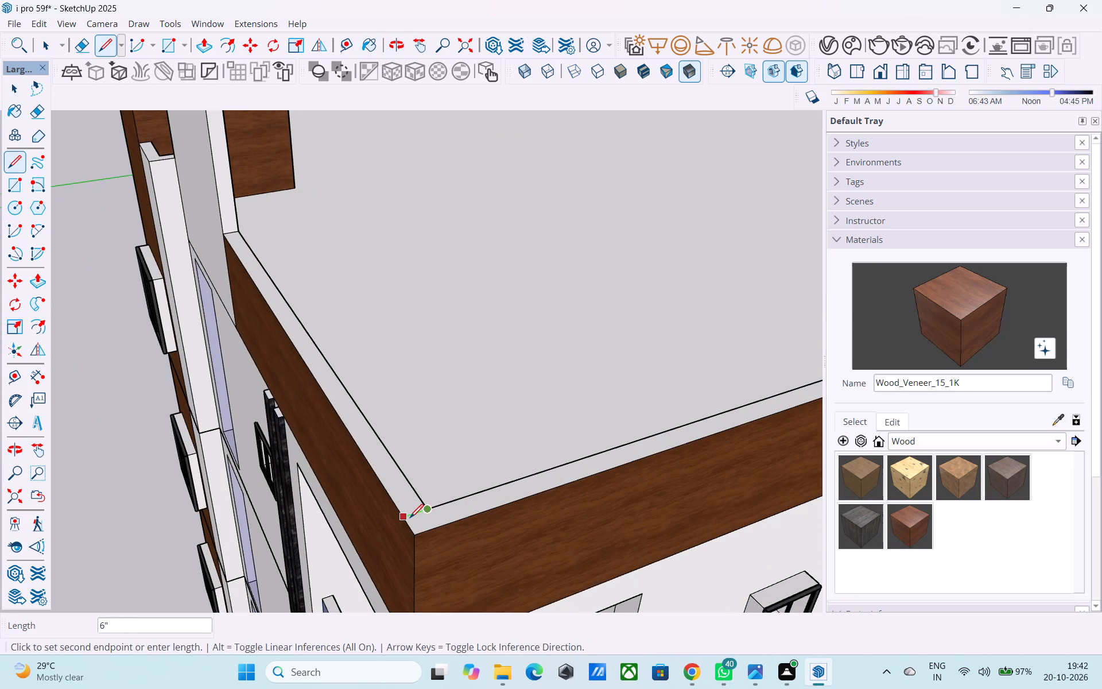
{"action": "left_click", "coordinate": [408, 518]}
{"action": "key", "text": "space"}
Copy the short cross line 2' from the front corner along the adjoining parapet's top.
{"action": "left_click", "coordinate": [408, 524]}
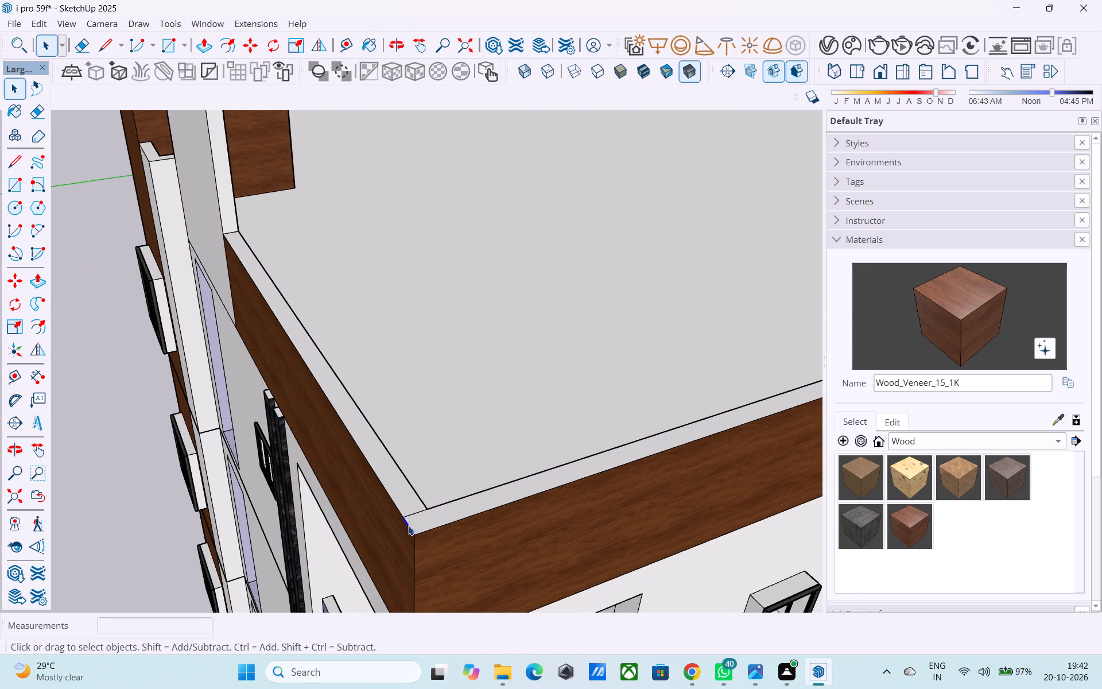
{"action": "key", "text": "m"}
{"action": "left_click", "coordinate": [417, 537]}
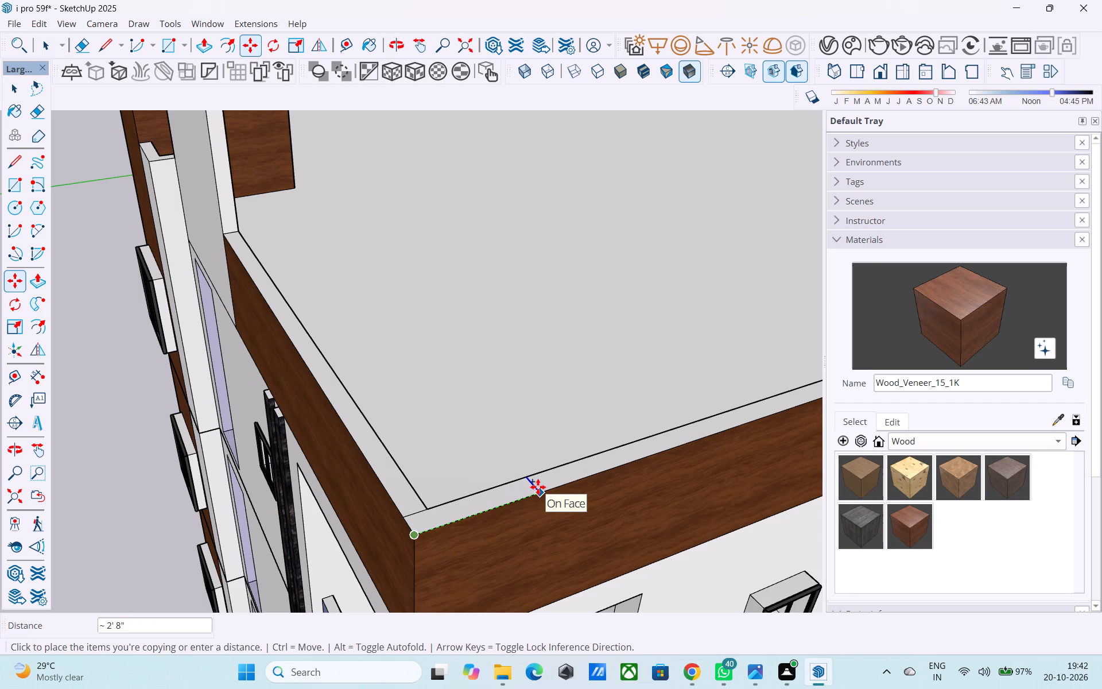
{"action": "type", "text": "2'"}
{"action": "key", "text": "Return"}
{"action": "key", "text": "space"}
Push/Pull the 2' section of parapet top at the front corner up 8' to match the existing raised section.
{"action": "left_click", "coordinate": [437, 514]}
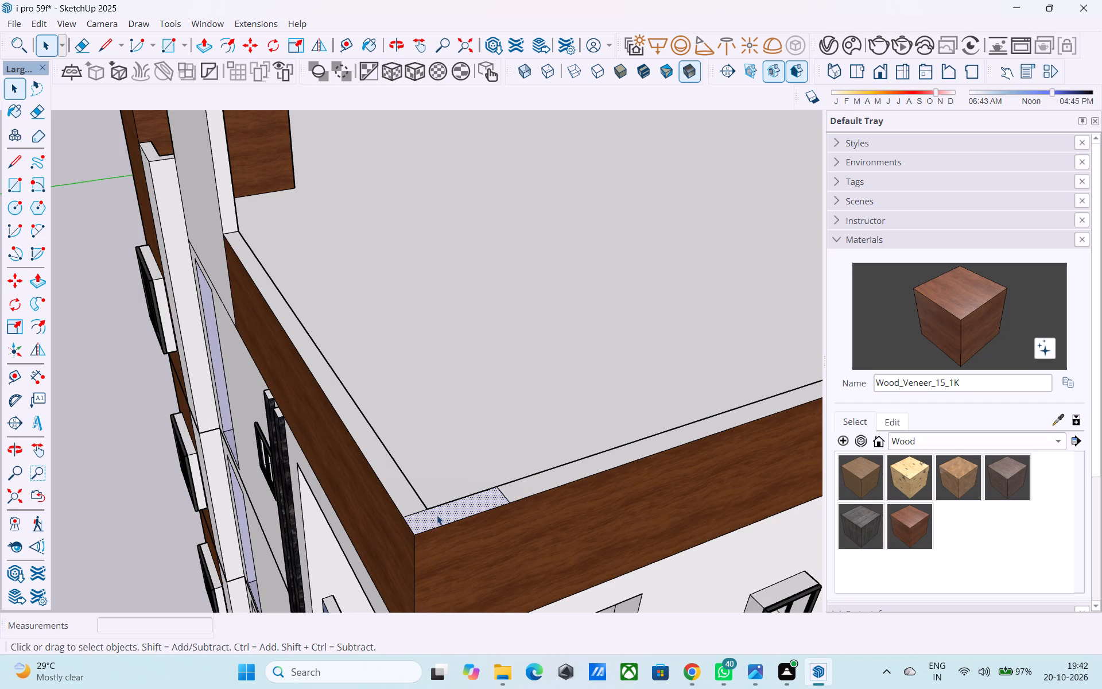
{"action": "key", "text": "p"}
{"action": "left_click", "coordinate": [434, 517]}
{"action": "scroll", "coordinate": [467, 412], "scroll_direction": "down", "scroll_amount": 13}
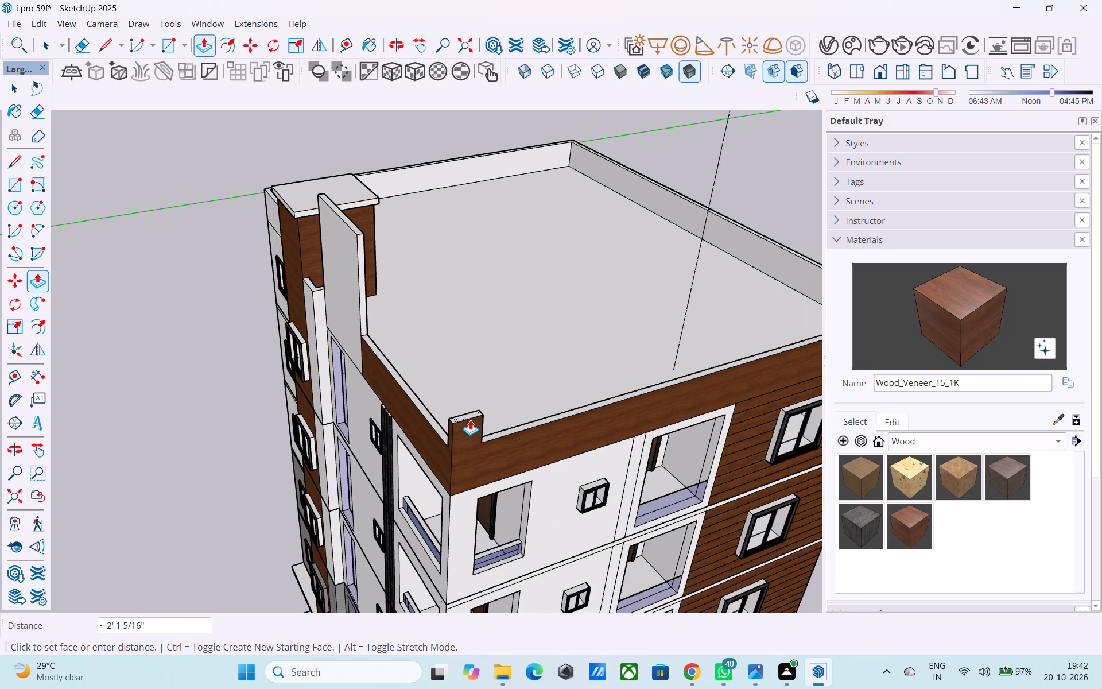
{"action": "left_click", "coordinate": [358, 229]}
{"action": "scroll", "coordinate": [505, 435], "scroll_direction": "up", "scroll_amount": 2}
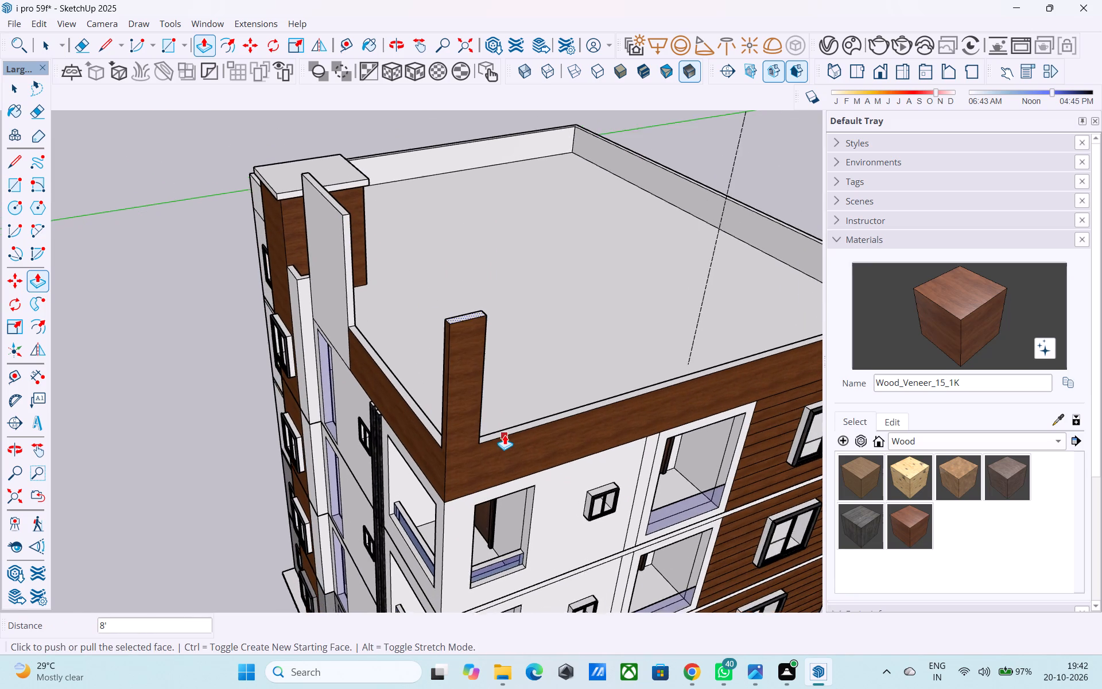
Draw lines across the base of the corner pillar's two outer faces, 2' and 6" long, separating them from the parapet.
{"action": "scroll", "coordinate": [505, 435], "scroll_direction": "up", "scroll_amount": 1}
{"action": "key", "text": "l"}
{"action": "scroll", "coordinate": [492, 440], "scroll_direction": "up", "scroll_amount": 7}
{"action": "left_click", "coordinate": [463, 454]}
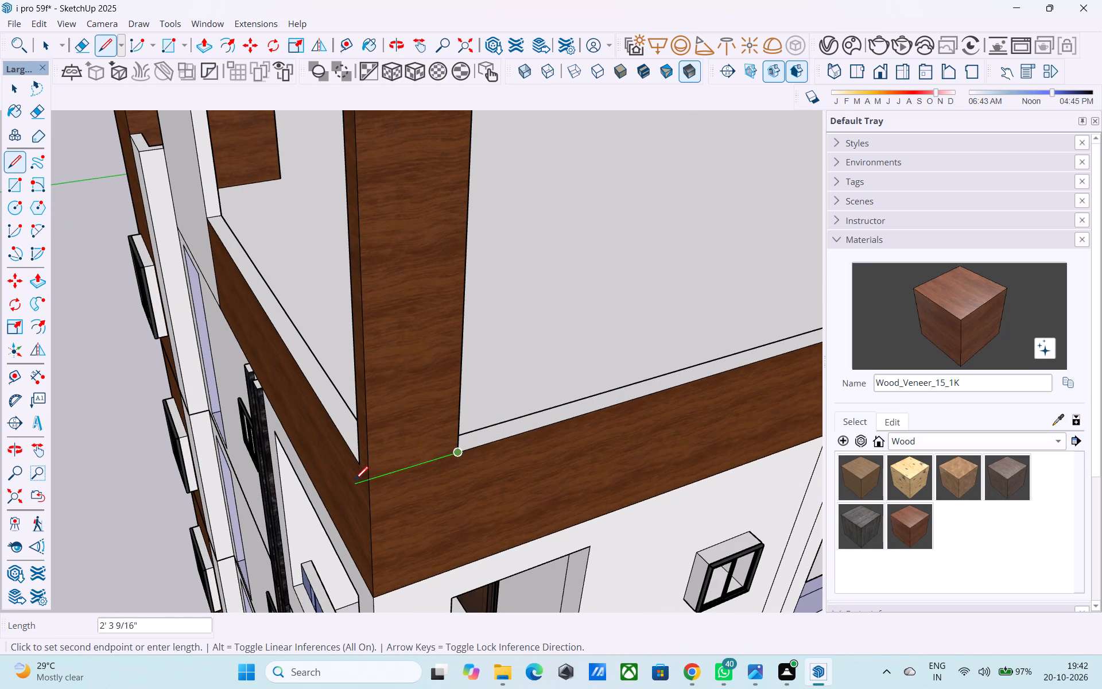
{"action": "left_click", "coordinate": [370, 478]}
{"action": "middle_click_drag", "start_coordinate": [370, 478], "coordinate": [460, 427]}
{"action": "scroll", "coordinate": [467, 415], "scroll_direction": "up", "scroll_amount": 3}
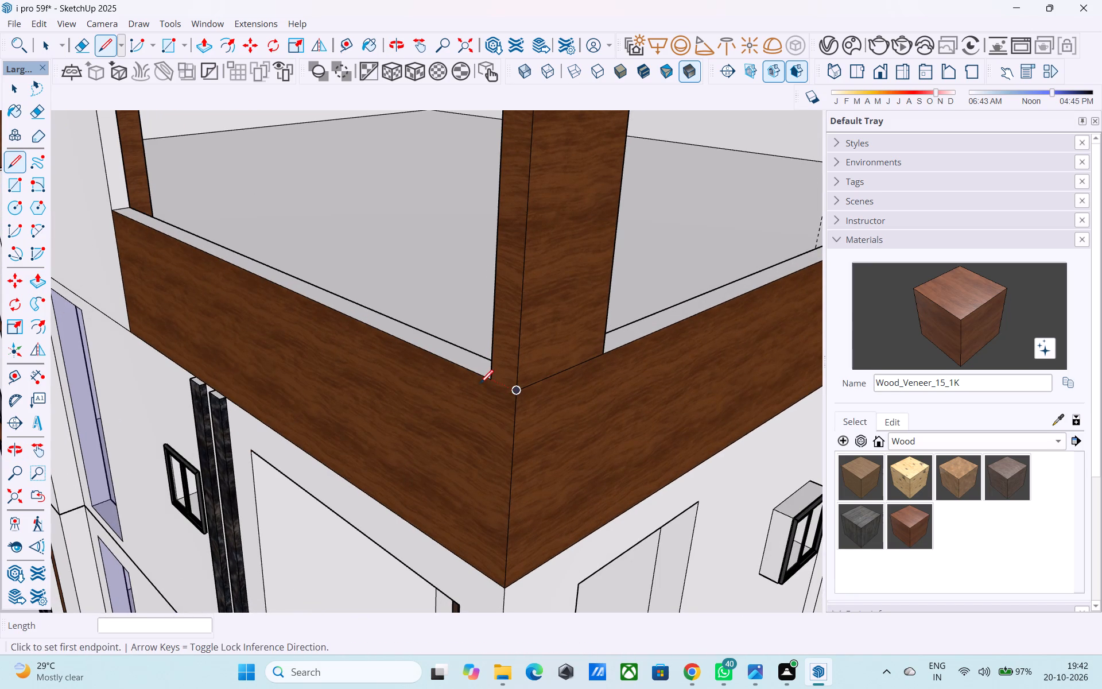
{"action": "left_click", "coordinate": [490, 383]}
{"action": "left_click", "coordinate": [515, 389]}
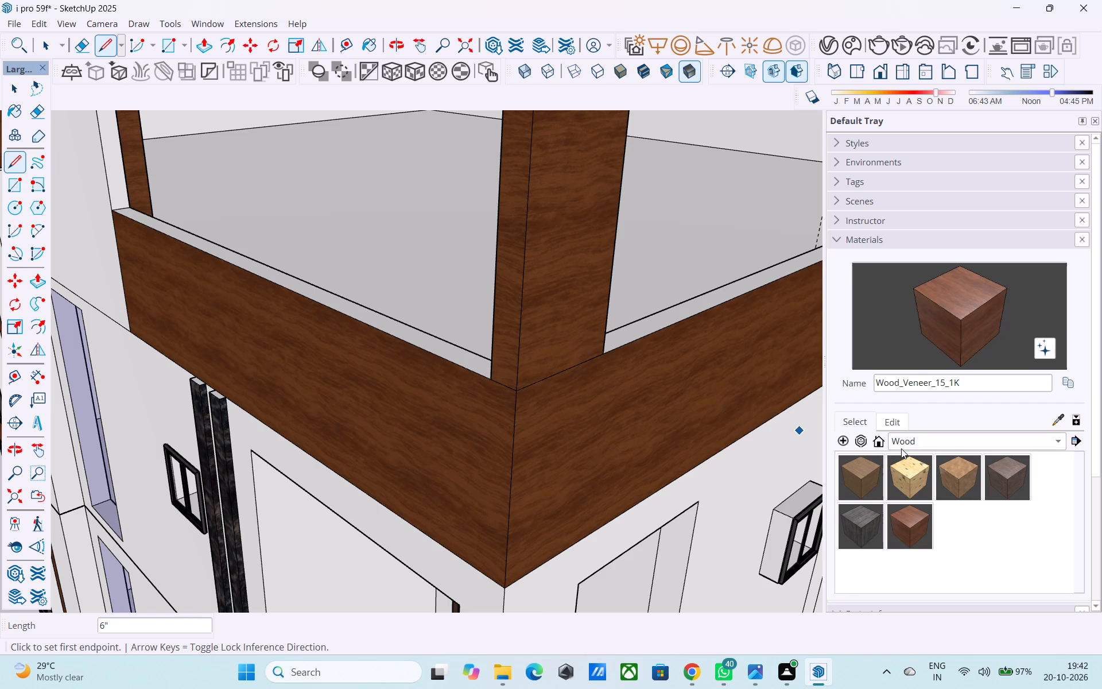
Paint the corner pillar's two outer faces with the Default material from the In Model collection.
{"action": "left_click", "coordinate": [910, 440]}
{"action": "left_click", "coordinate": [932, 257]}
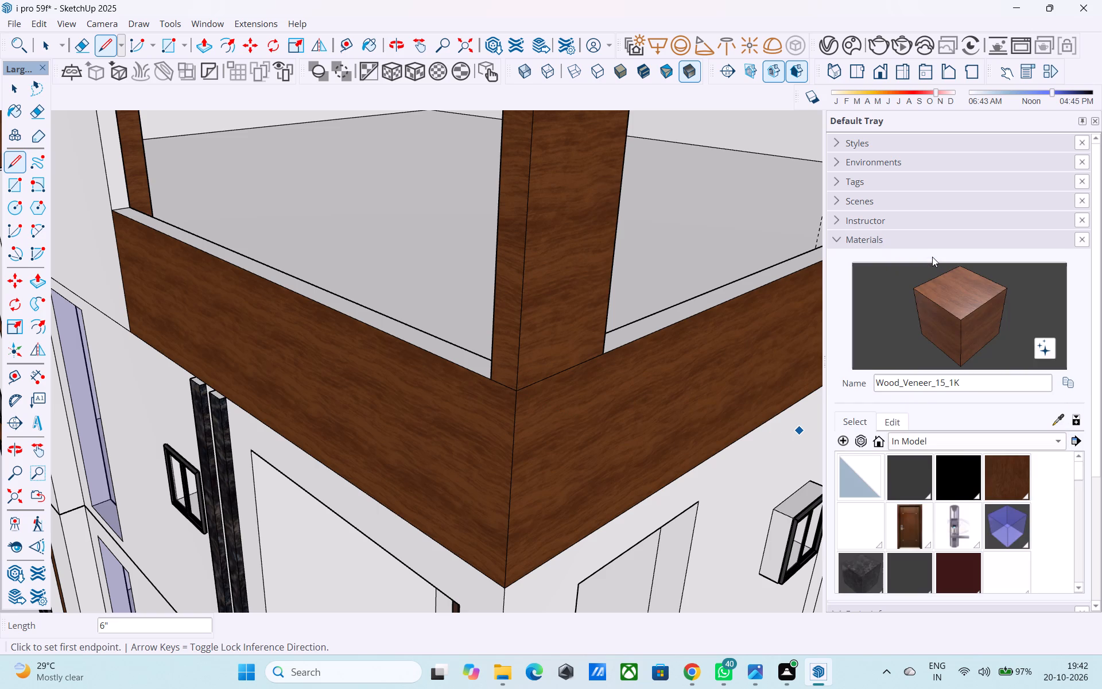
{"action": "left_click", "coordinate": [852, 478]}
{"action": "left_click", "coordinate": [568, 303]}
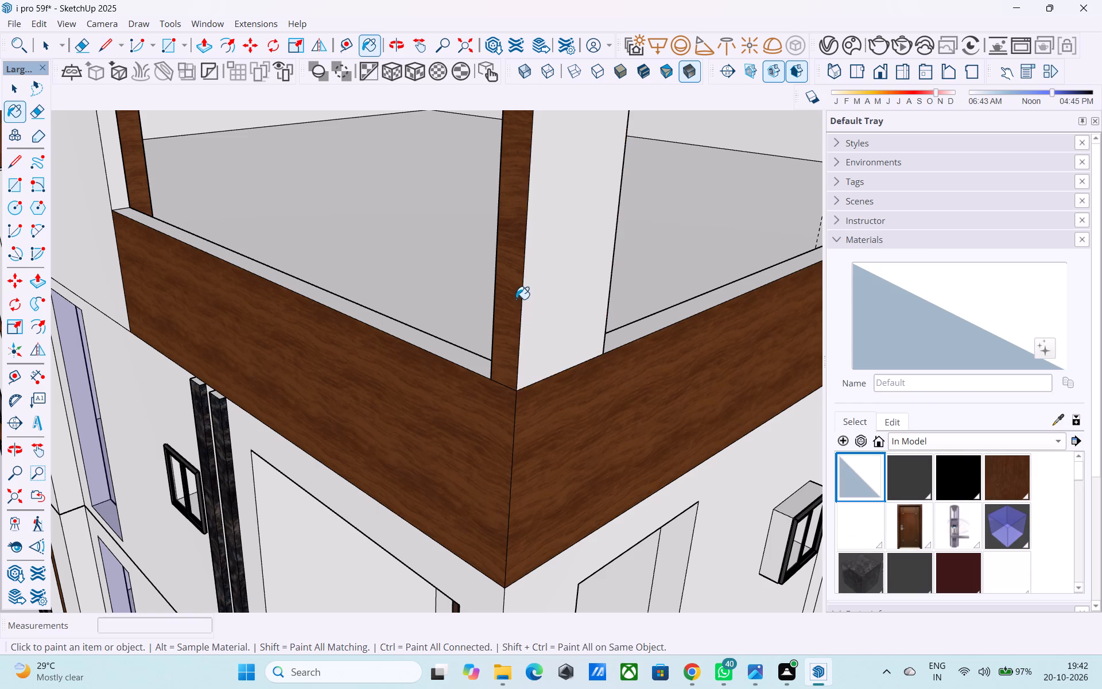
{"action": "left_click", "coordinate": [515, 295]}
Draw a vertical 3' line on the parapet's inner face, from the raised section's base corner down to the roof.
{"action": "scroll", "coordinate": [506, 338], "scroll_direction": "down", "scroll_amount": 14}
{"action": "middle_click_drag", "start_coordinate": [498, 491], "coordinate": [341, 481]}
{"action": "scroll", "coordinate": [339, 474], "scroll_direction": "down", "scroll_amount": 2}
{"action": "middle_click_drag", "start_coordinate": [338, 474], "coordinate": [263, 479]}
{"action": "scroll", "coordinate": [286, 446], "scroll_direction": "up", "scroll_amount": 4}
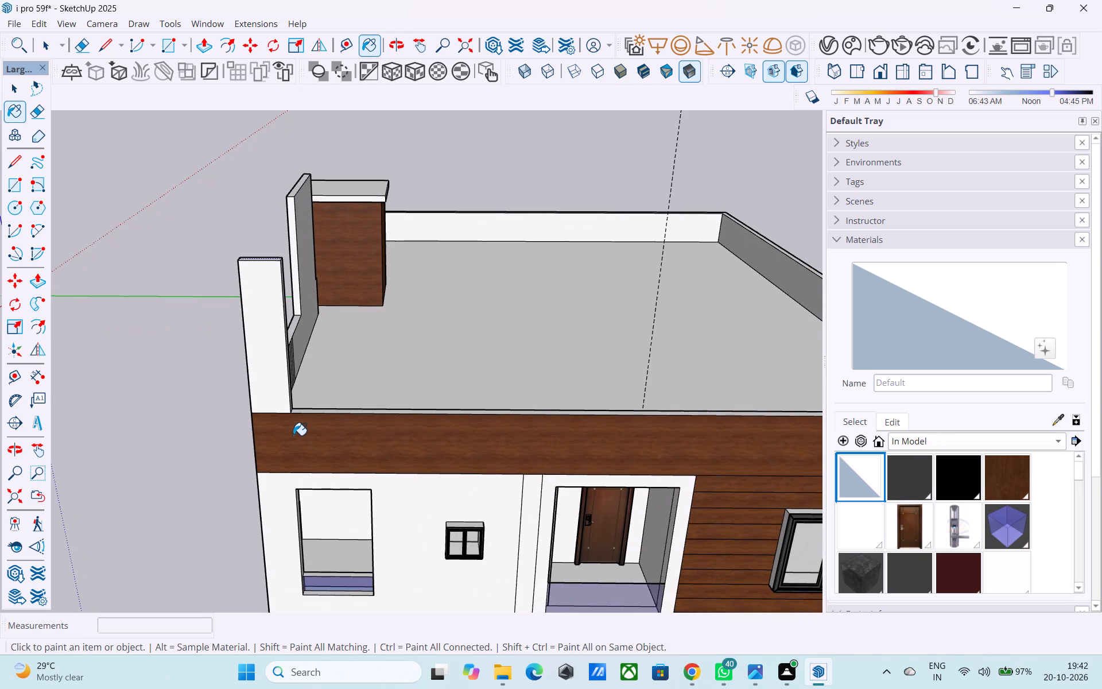
{"action": "middle_click_drag", "start_coordinate": [288, 421], "coordinate": [234, 505]}
{"action": "scroll", "coordinate": [282, 396], "scroll_direction": "up", "scroll_amount": 5}
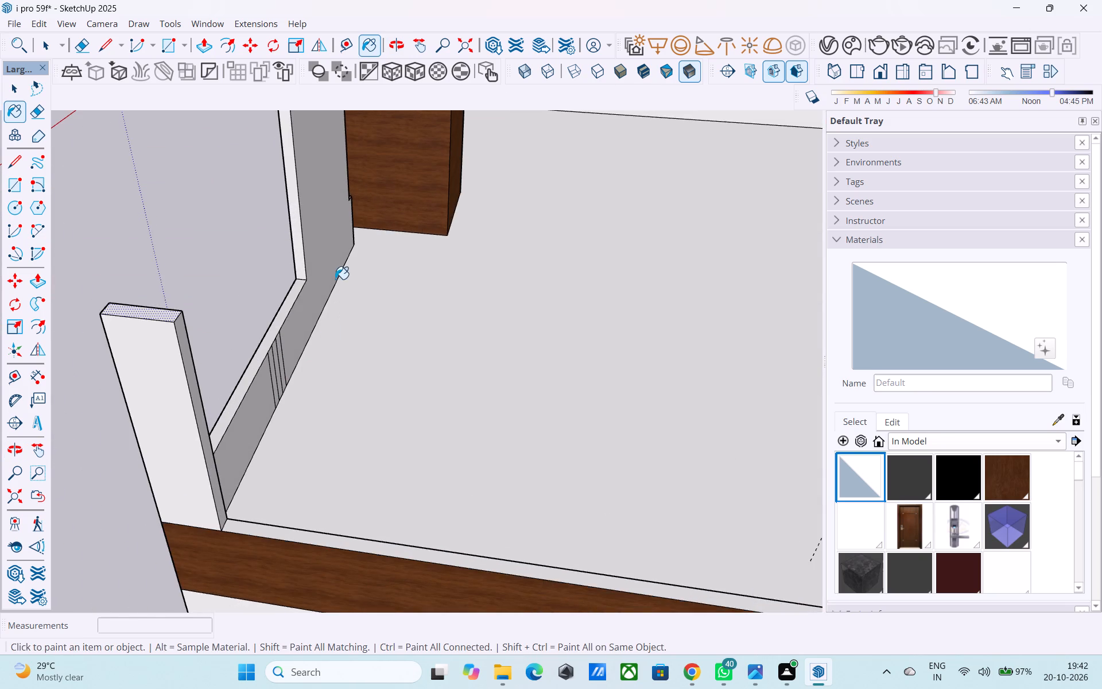
{"action": "scroll", "coordinate": [333, 306], "scroll_direction": "down", "scroll_amount": 3}
{"action": "scroll", "coordinate": [309, 309], "scroll_direction": "up", "scroll_amount": 9}
{"action": "key", "text": "l"}
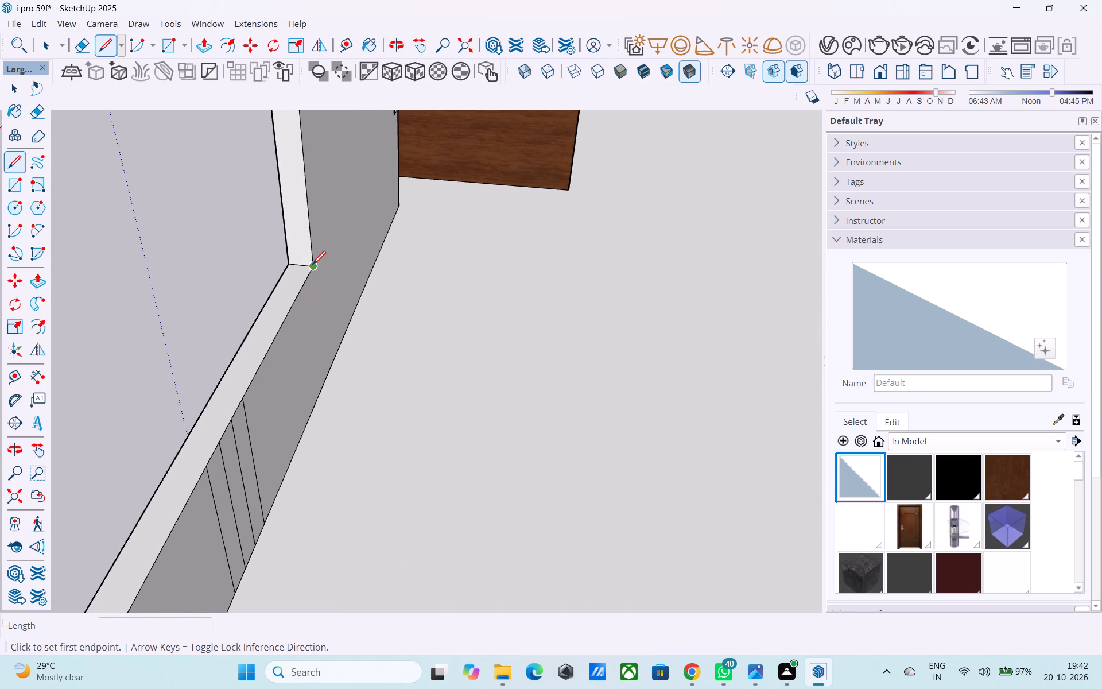
{"action": "left_click", "coordinate": [312, 266]}
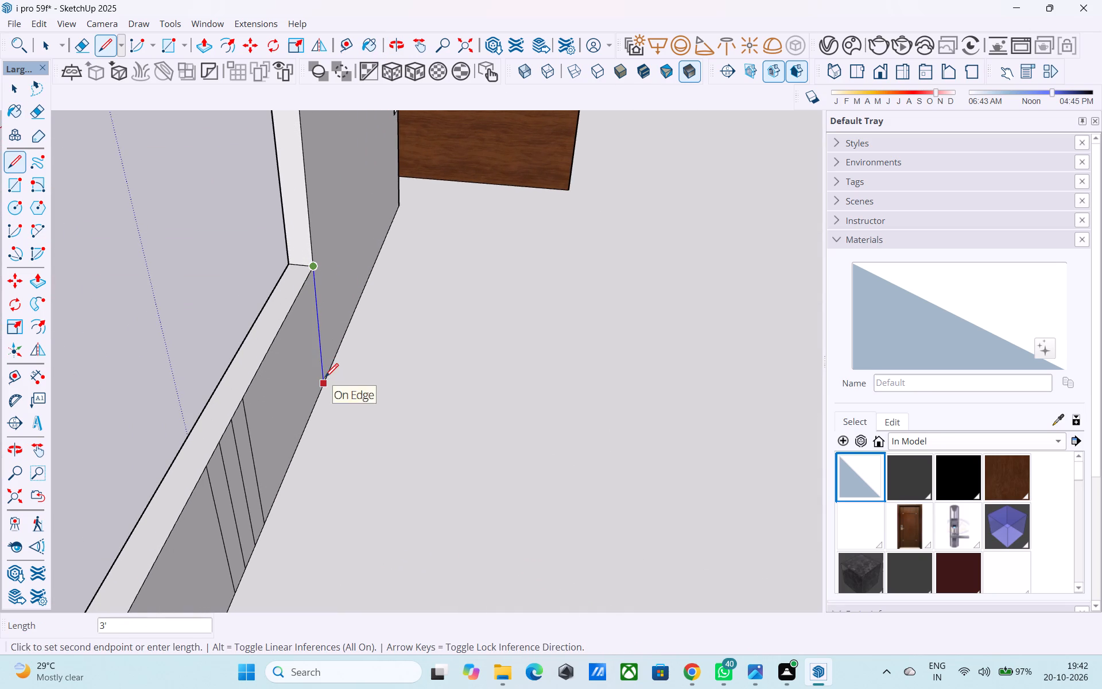
{"action": "left_click", "coordinate": [327, 382]}
Push/Pull the inner face of the raised parapet section 6" towards the roof interior to thicken it.
{"action": "key", "text": "space"}
{"action": "left_click", "coordinate": [355, 289]}
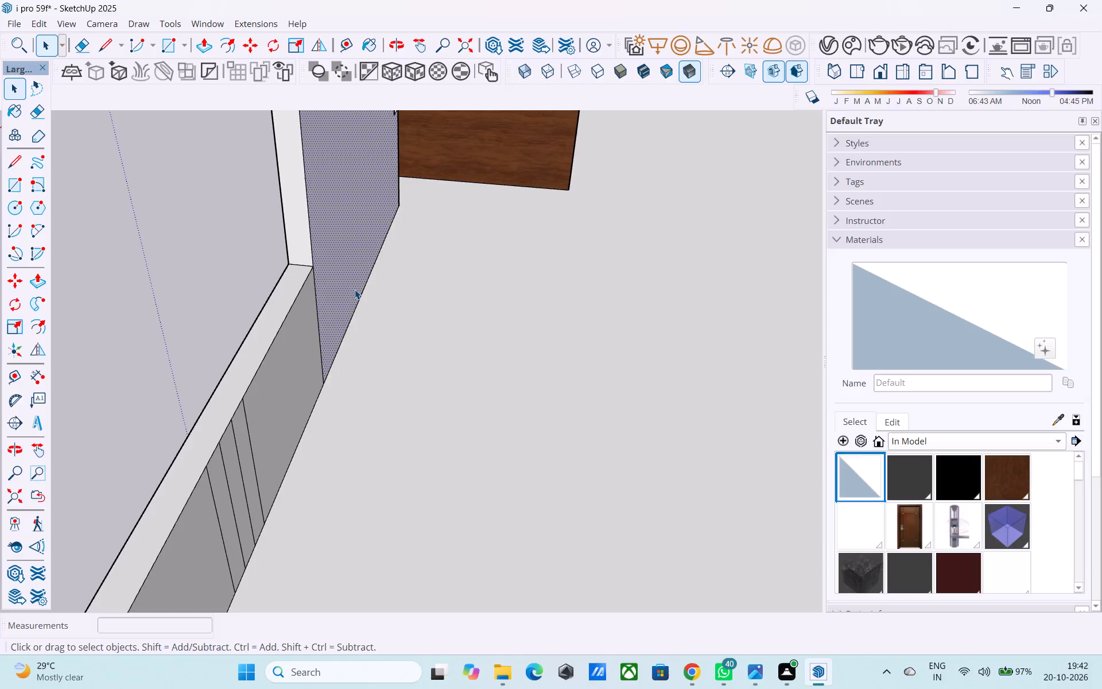
{"action": "key", "text": "p"}
{"action": "left_click", "coordinate": [348, 273]}
{"action": "type", "text": "6\""}
{"action": "key", "text": "Return"}
{"action": "key", "text": "space"}
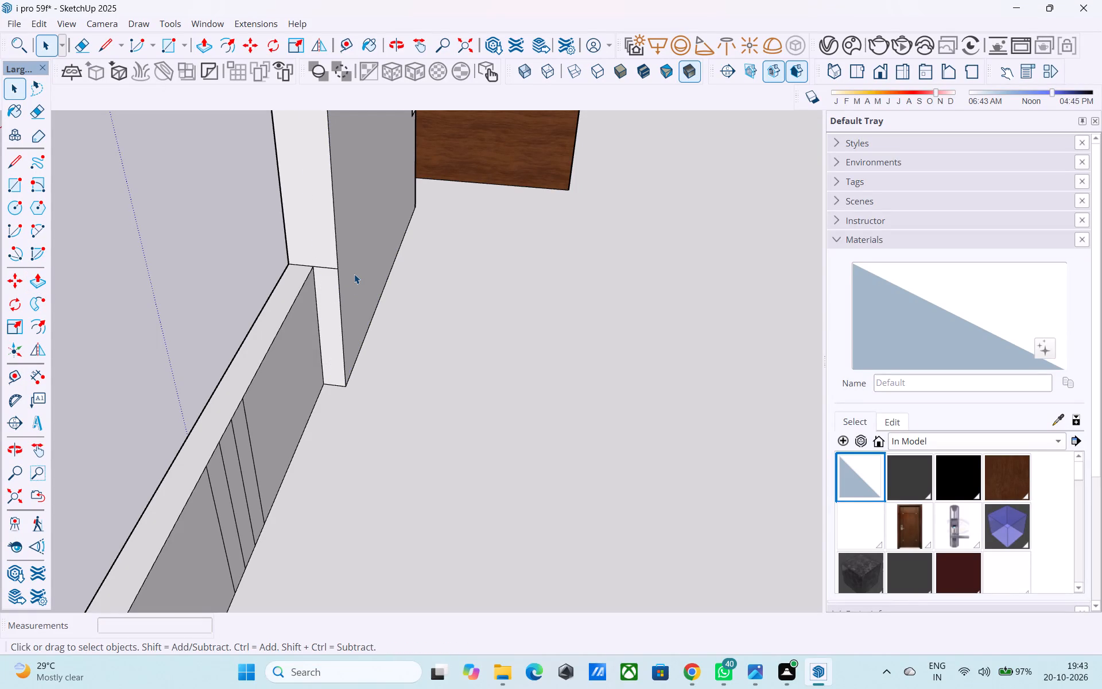
Draw a rectangle about 1' 3" by 14' bridging the tops of the raised parapet section and the corner pillar.
{"action": "scroll", "coordinate": [354, 271], "scroll_direction": "down", "scroll_amount": 14}
{"action": "middle_click_drag", "start_coordinate": [354, 331], "coordinate": [386, 305]}
{"action": "scroll", "coordinate": [386, 306], "scroll_direction": "down", "scroll_amount": 1}
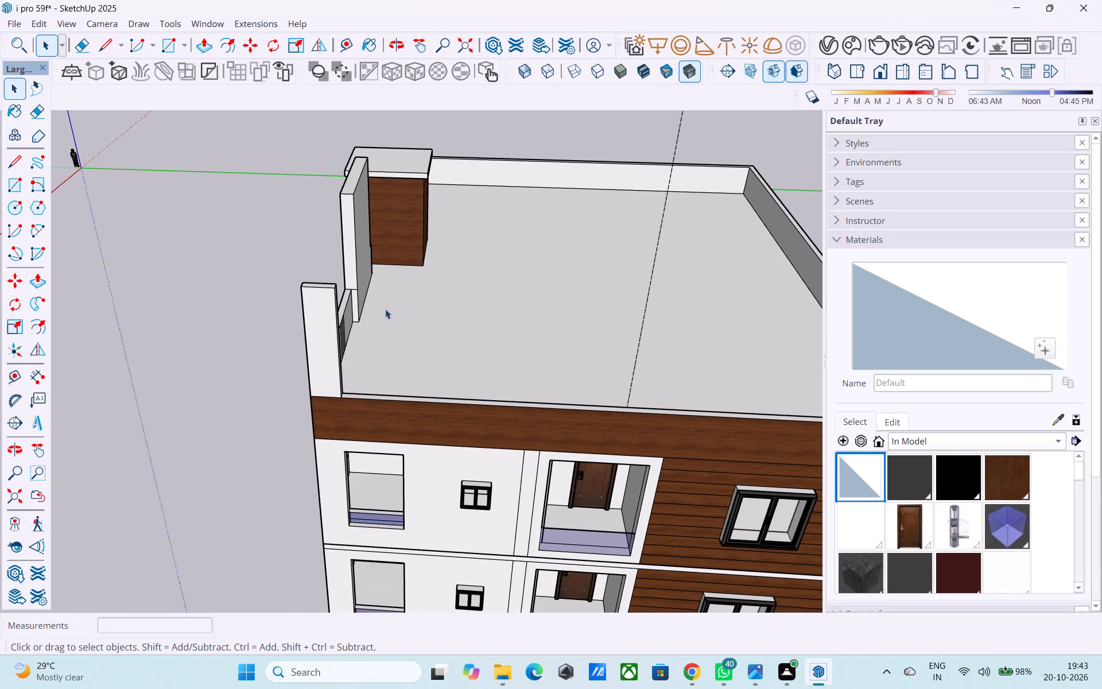
{"action": "middle_click_drag", "start_coordinate": [385, 309], "coordinate": [395, 333]}
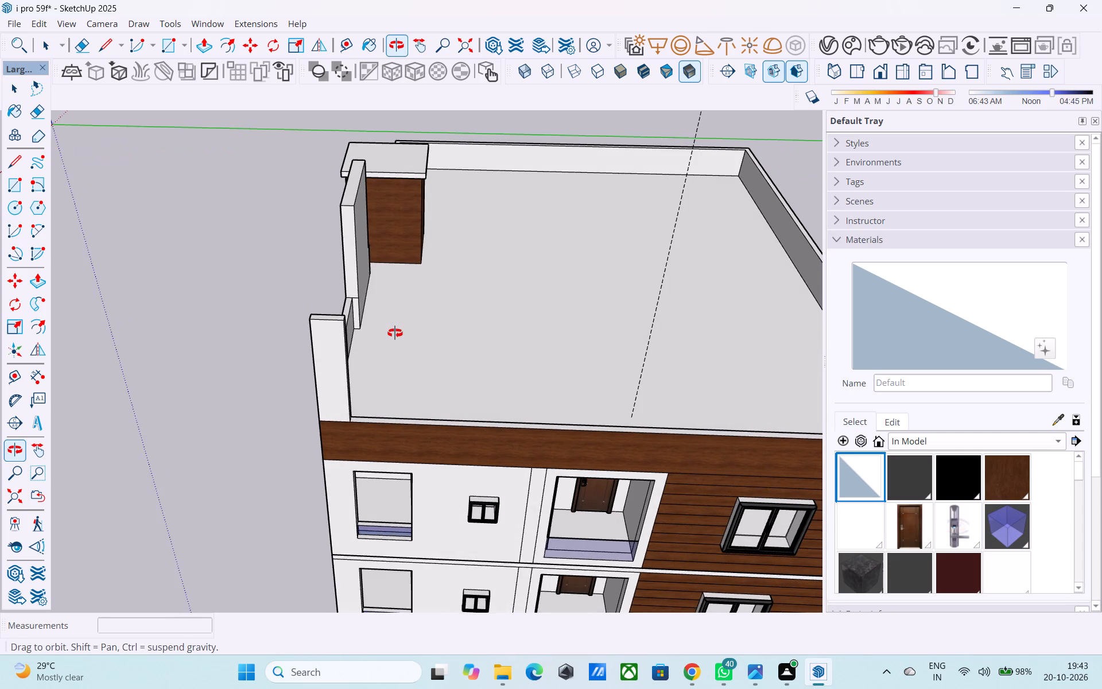
{"action": "middle_click_drag", "start_coordinate": [395, 333], "coordinate": [397, 334]}
{"action": "middle_click_drag", "start_coordinate": [315, 249], "coordinate": [326, 289]}
{"action": "scroll", "coordinate": [355, 243], "scroll_direction": "up", "scroll_amount": 3}
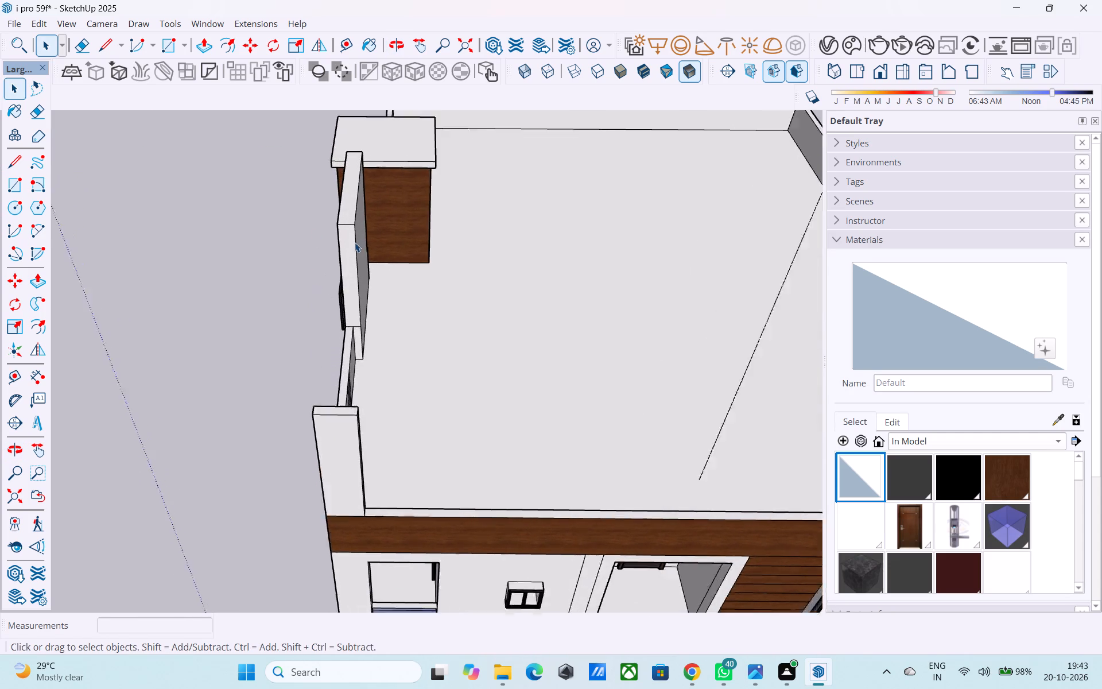
{"action": "scroll", "coordinate": [355, 242], "scroll_direction": "up", "scroll_amount": 1}
{"action": "key", "text": "r"}
{"action": "left_click", "coordinate": [330, 223]}
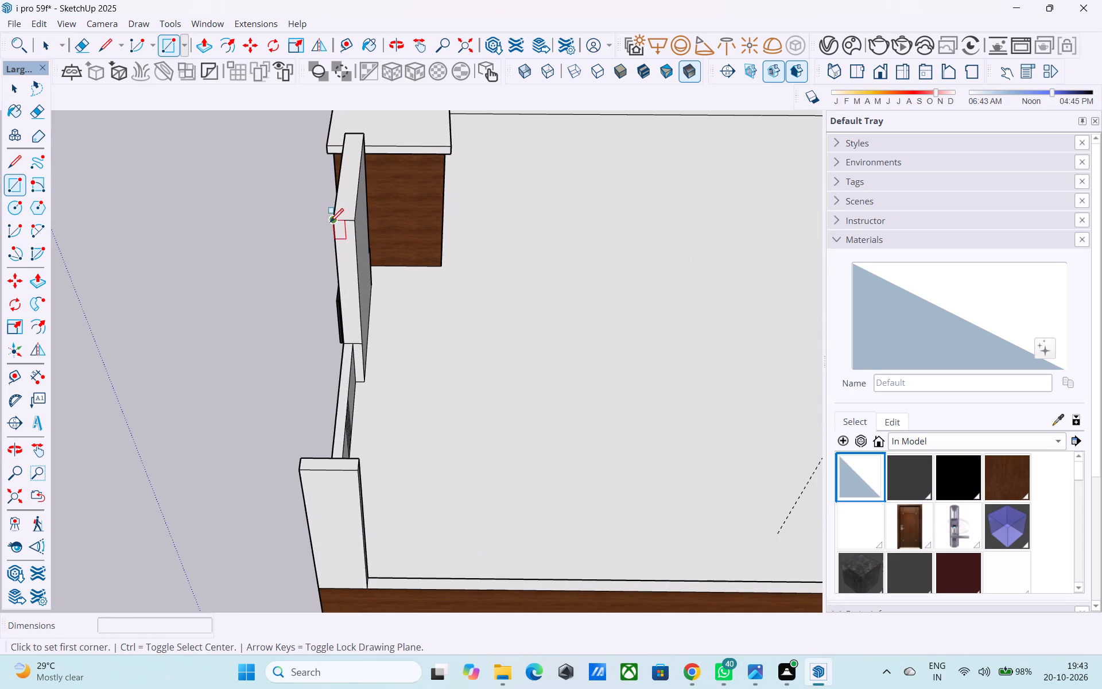
{"action": "scroll", "coordinate": [342, 464], "scroll_direction": "up", "scroll_amount": 2}
{"action": "left_click", "coordinate": [339, 459]}
{"action": "key", "text": "space"}
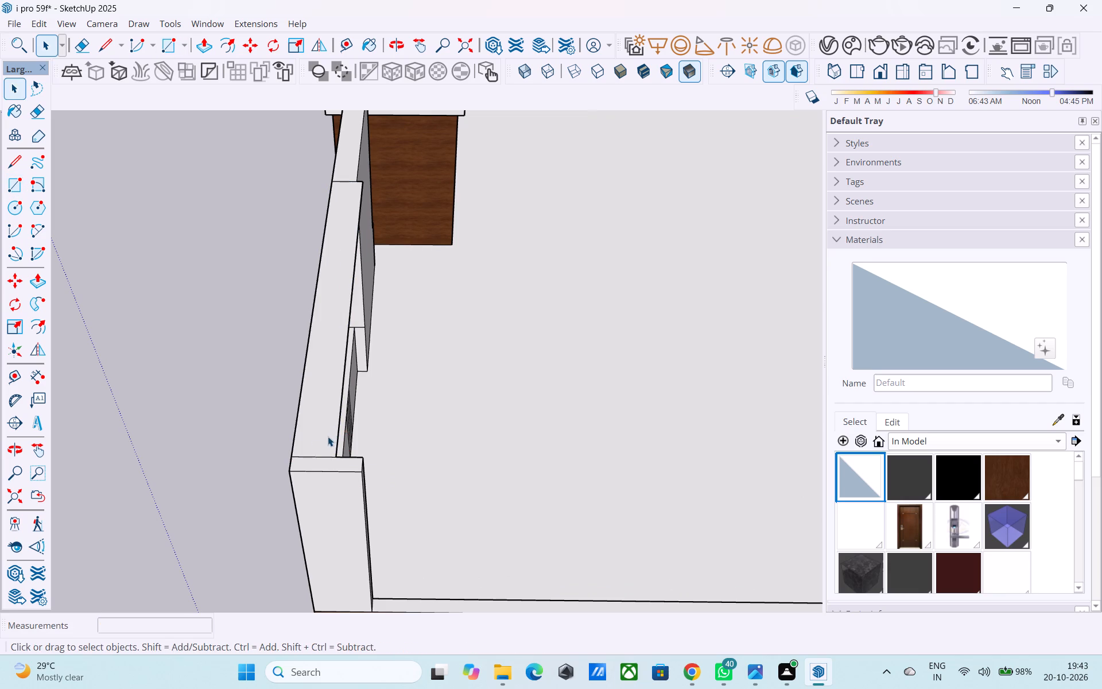
Push/Pull the bridging rectangle between the raised section and the corner pillar up by 6".
{"action": "left_click", "coordinate": [328, 436]}
{"action": "key", "text": "p"}
{"action": "left_click", "coordinate": [328, 435]}
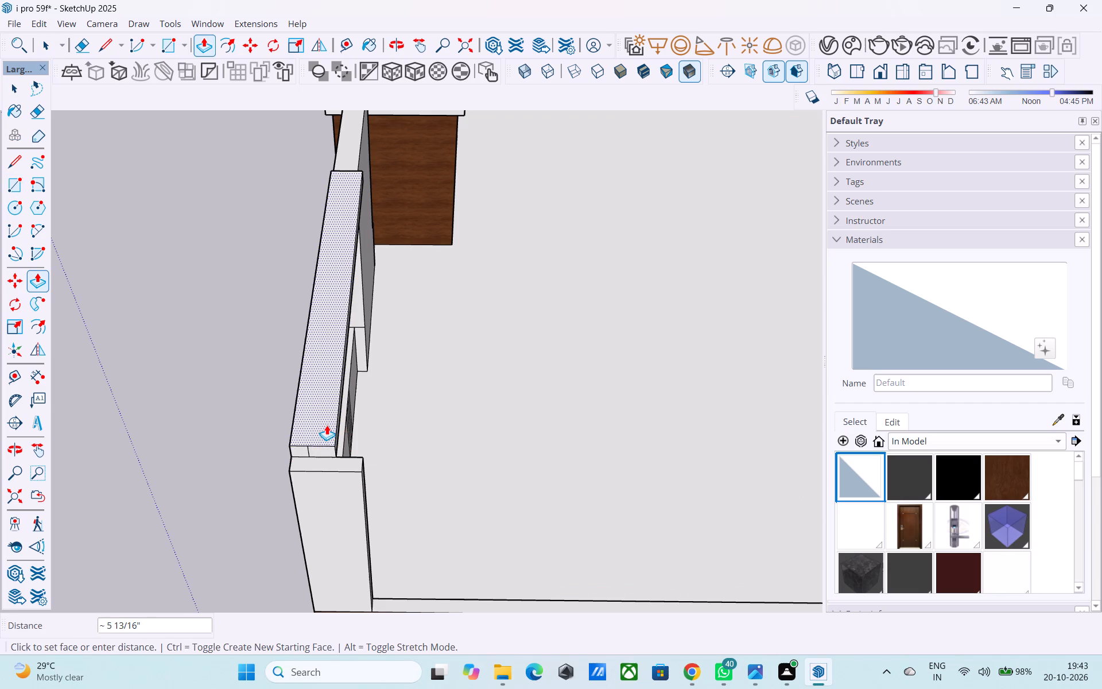
{"action": "type", "text": "6\""}
{"action": "key", "text": "Return"}
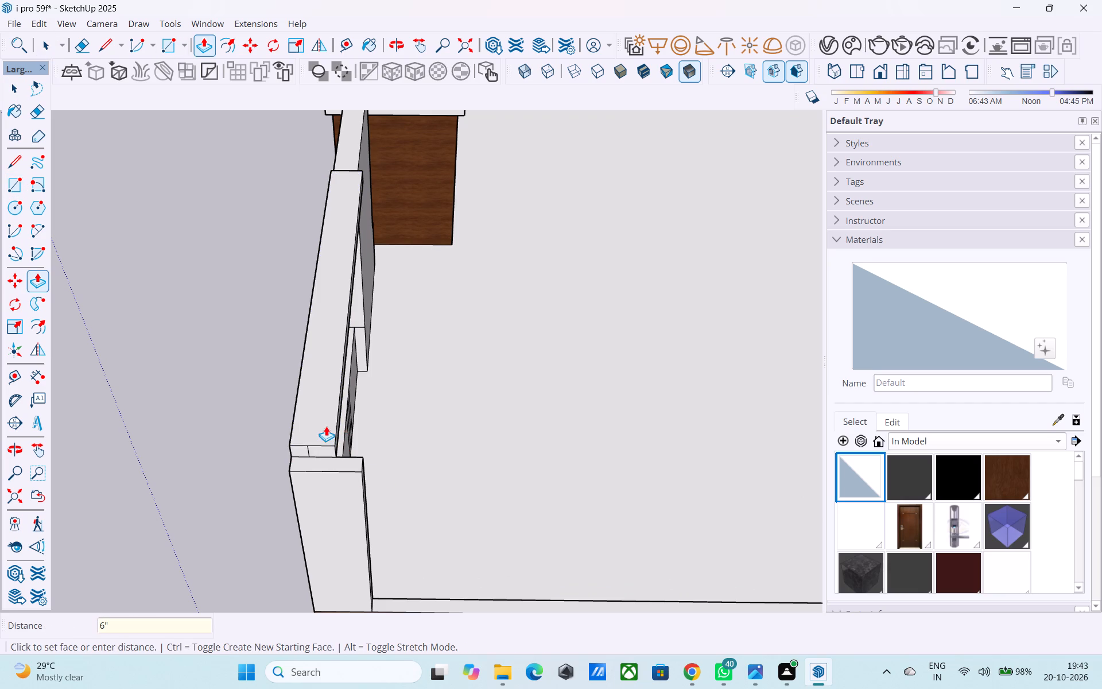
{"action": "scroll", "coordinate": [356, 431], "scroll_direction": "down", "scroll_amount": 3}
{"action": "middle_click_drag", "start_coordinate": [351, 432], "coordinate": [470, 250]}
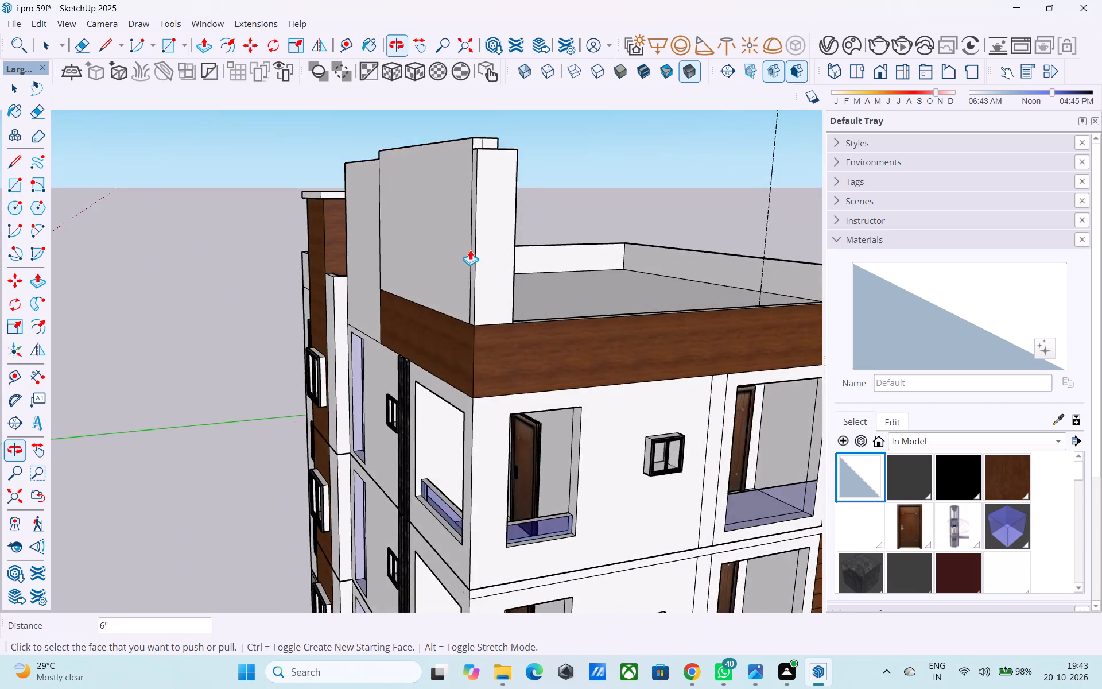
Delete the vertical face filling the opening below the beam, between the raised section and the corner pillar.
{"action": "scroll", "coordinate": [470, 250], "scroll_direction": "up", "scroll_amount": 5}
{"action": "key", "text": "space"}
{"action": "left_click", "coordinate": [467, 251]}
{"action": "key", "text": "Delete"}
Draw a rectangle between the raised section's top corner and the corner pillar to close the beam's underside.
{"action": "scroll", "coordinate": [457, 253], "scroll_direction": "down", "scroll_amount": 4}
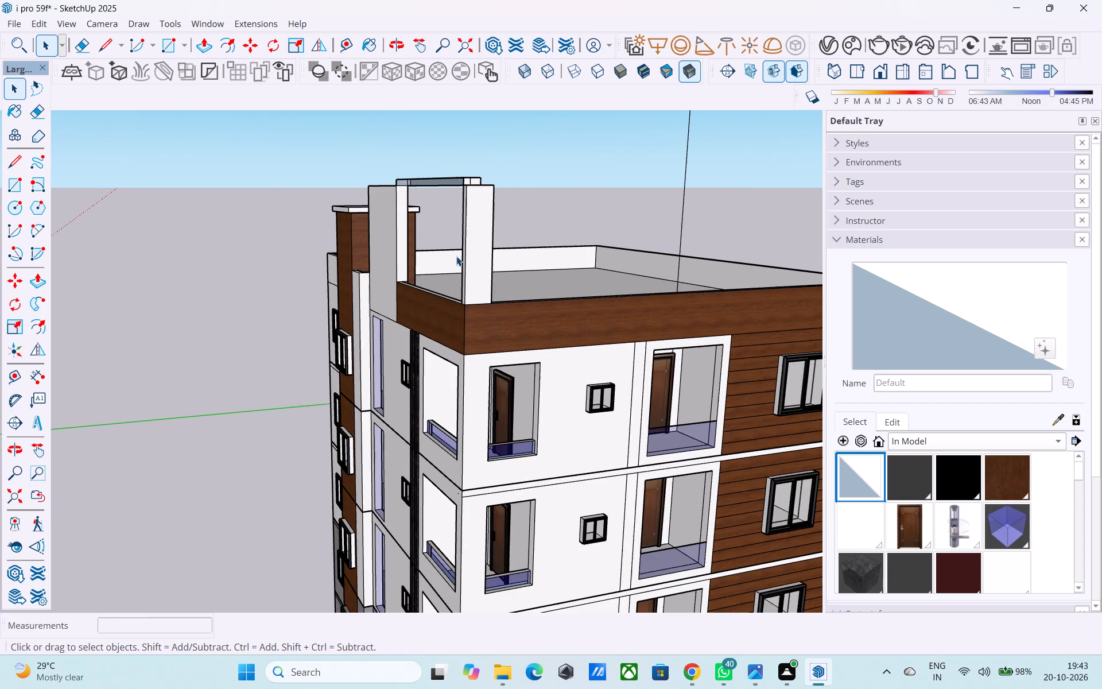
{"action": "middle_click_drag", "start_coordinate": [455, 257], "coordinate": [422, 363]}
{"action": "scroll", "coordinate": [363, 334], "scroll_direction": "up", "scroll_amount": 4}
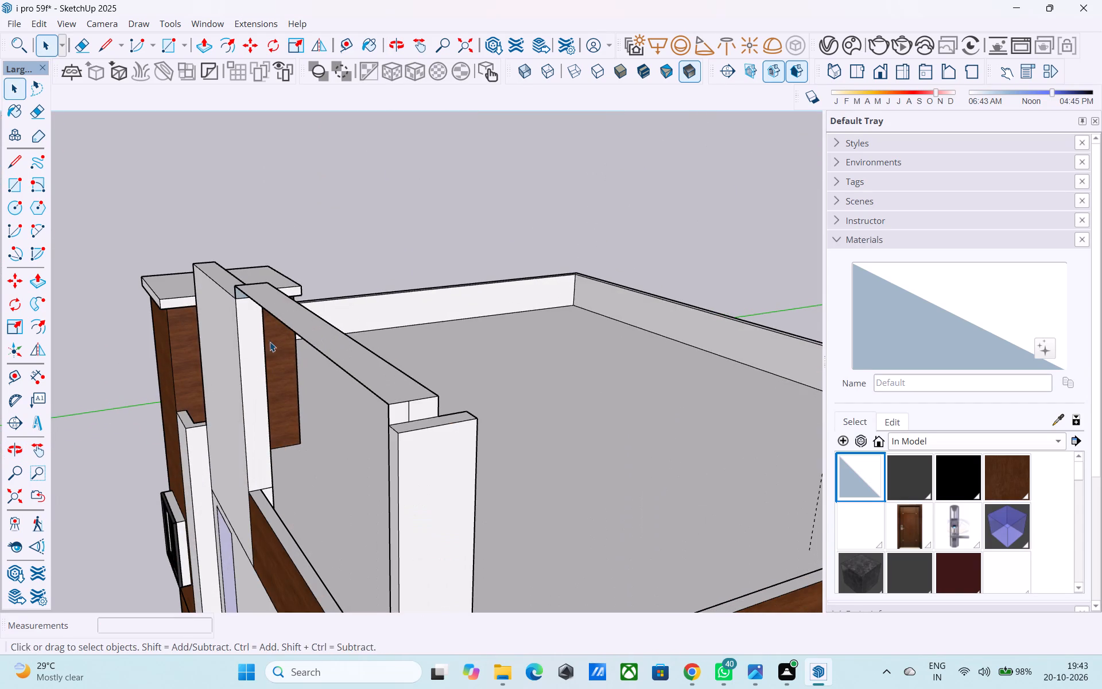
{"action": "middle_click_drag", "start_coordinate": [269, 340], "coordinate": [269, 335]}
{"action": "key", "text": "r"}
{"action": "scroll", "coordinate": [269, 334], "scroll_direction": "up", "scroll_amount": 4}
{"action": "left_click", "coordinate": [209, 263]}
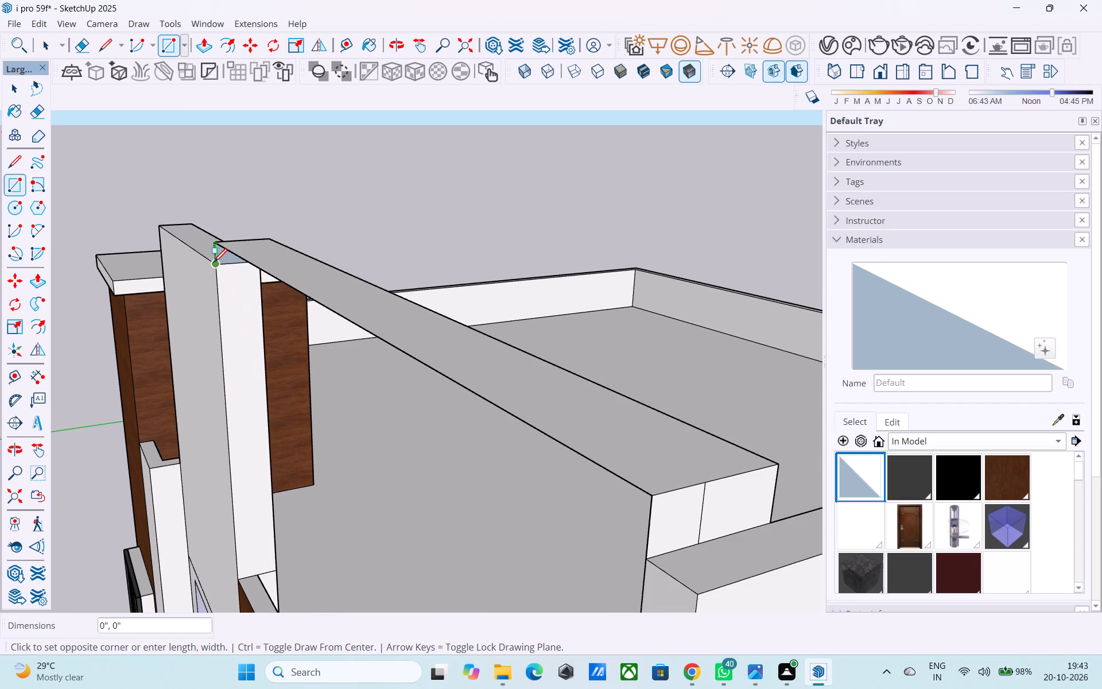
{"action": "scroll", "coordinate": [216, 263], "scroll_direction": "down", "scroll_amount": 5}
{"action": "left_click", "coordinate": [368, 348]}
{"action": "middle_click_drag", "start_coordinate": [367, 347], "coordinate": [334, 346]}
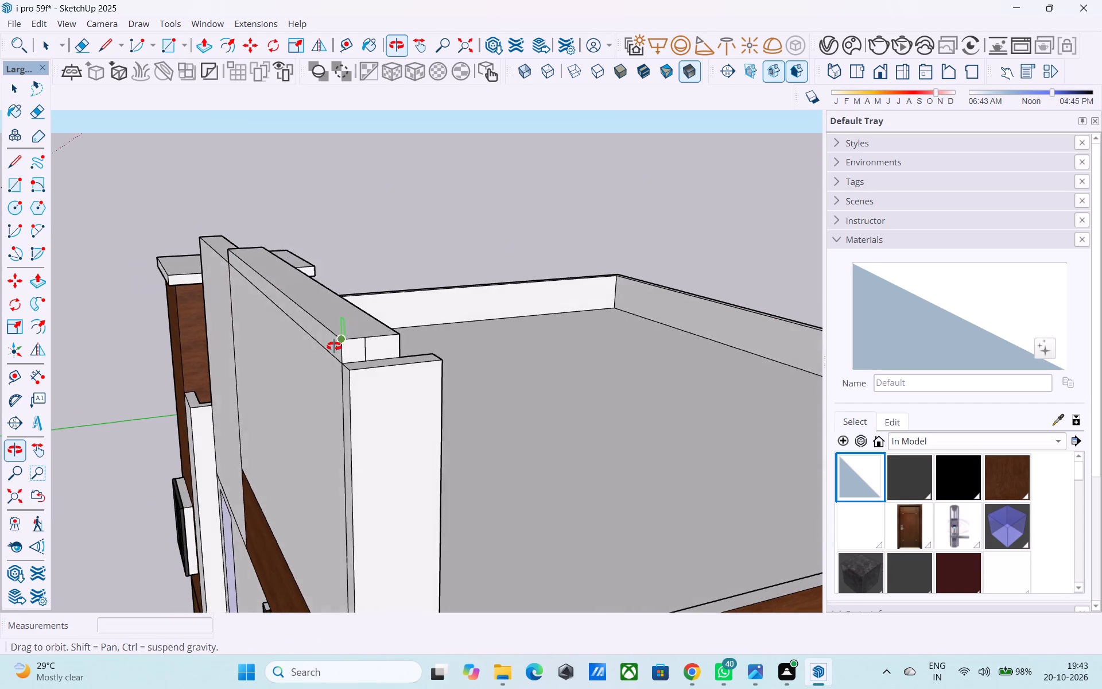
{"action": "middle_click_drag", "start_coordinate": [334, 346], "coordinate": [364, 321]}
Delete the vertical face that fills the opening under the beam again.
{"action": "key", "text": "space"}
{"action": "left_click", "coordinate": [323, 384]}
{"action": "key", "text": "Delete"}
Reverse the underside face of the beam so its front side faces outward.
{"action": "middle_click_drag", "start_coordinate": [323, 384], "coordinate": [158, 315]}
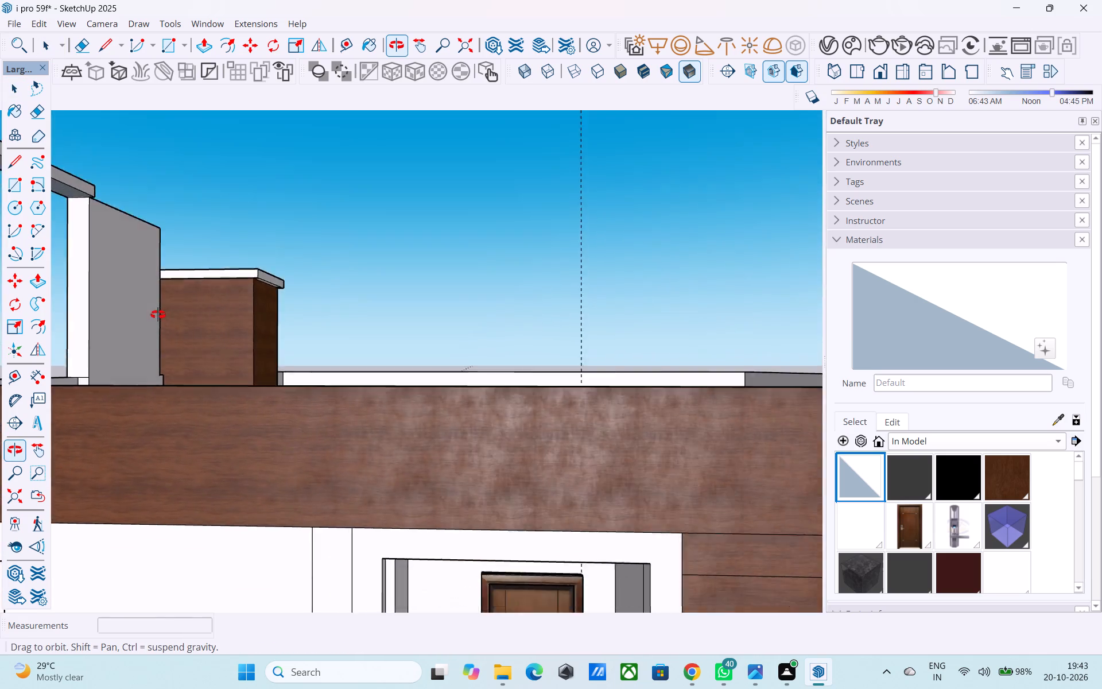
{"action": "middle_click_drag", "start_coordinate": [158, 315], "coordinate": [479, 444]}
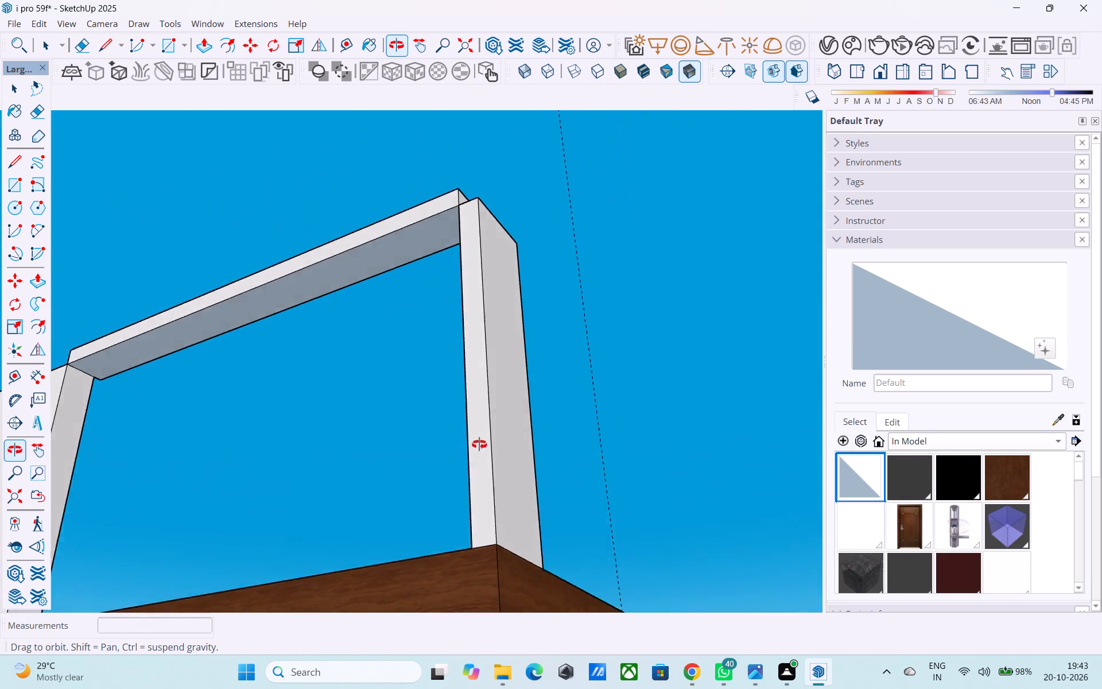
{"action": "middle_click_drag", "start_coordinate": [479, 444], "coordinate": [496, 408]}
{"action": "scroll", "coordinate": [417, 288], "scroll_direction": "up", "scroll_amount": 3}
{"action": "scroll", "coordinate": [379, 215], "scroll_direction": "down", "scroll_amount": 2}
{"action": "middle_click_drag", "start_coordinate": [379, 216], "coordinate": [421, 353]}
{"action": "left_click", "coordinate": [400, 292]}
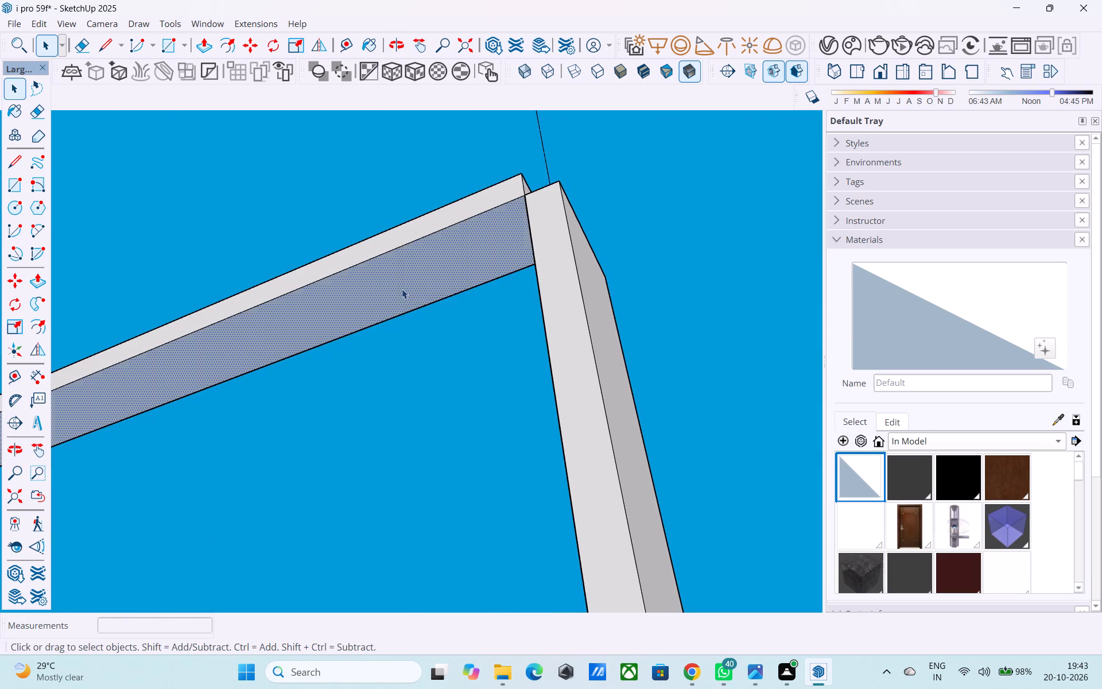
{"action": "right_click", "coordinate": [402, 289]}
{"action": "left_click", "coordinate": [478, 481]}
Erase the dividing line on the beam's end face above the corner pillar.
{"action": "scroll", "coordinate": [481, 469], "scroll_direction": "down", "scroll_amount": 6}
{"action": "middle_click_drag", "start_coordinate": [483, 470], "coordinate": [471, 517]}
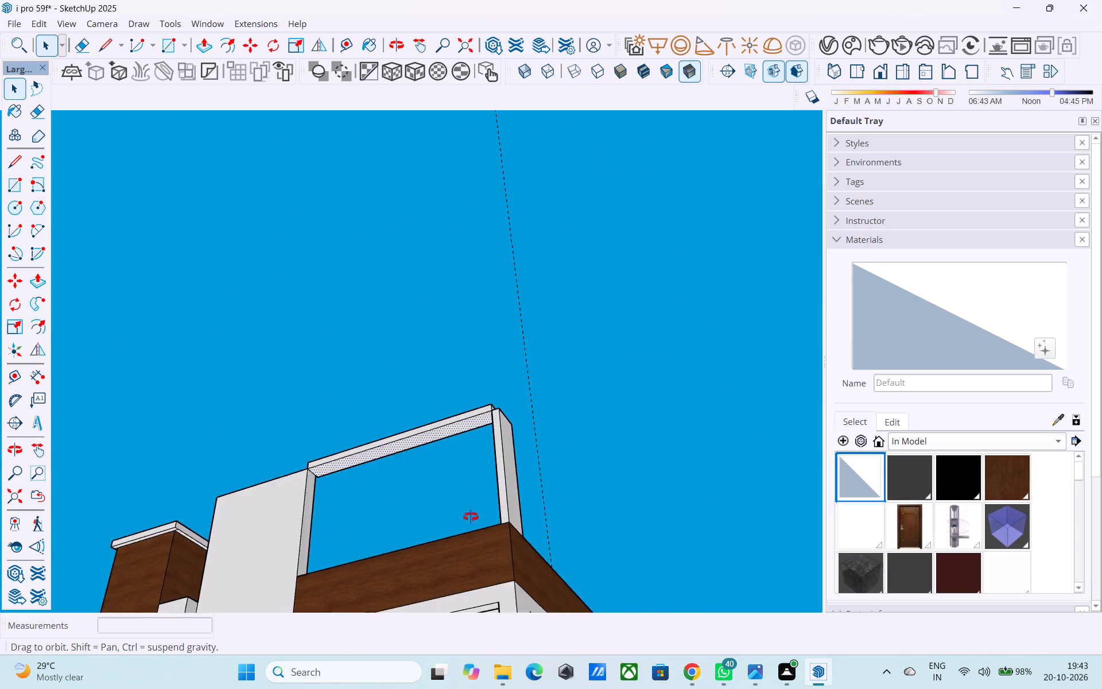
{"action": "middle_click_drag", "start_coordinate": [471, 517], "coordinate": [257, 688]}
{"action": "scroll", "coordinate": [446, 450], "scroll_direction": "up", "scroll_amount": 1}
{"action": "middle_click_drag", "start_coordinate": [446, 450], "coordinate": [360, 516]}
{"action": "scroll", "coordinate": [352, 509], "scroll_direction": "up", "scroll_amount": 4}
{"action": "middle_click_drag", "start_coordinate": [318, 522], "coordinate": [312, 509]}
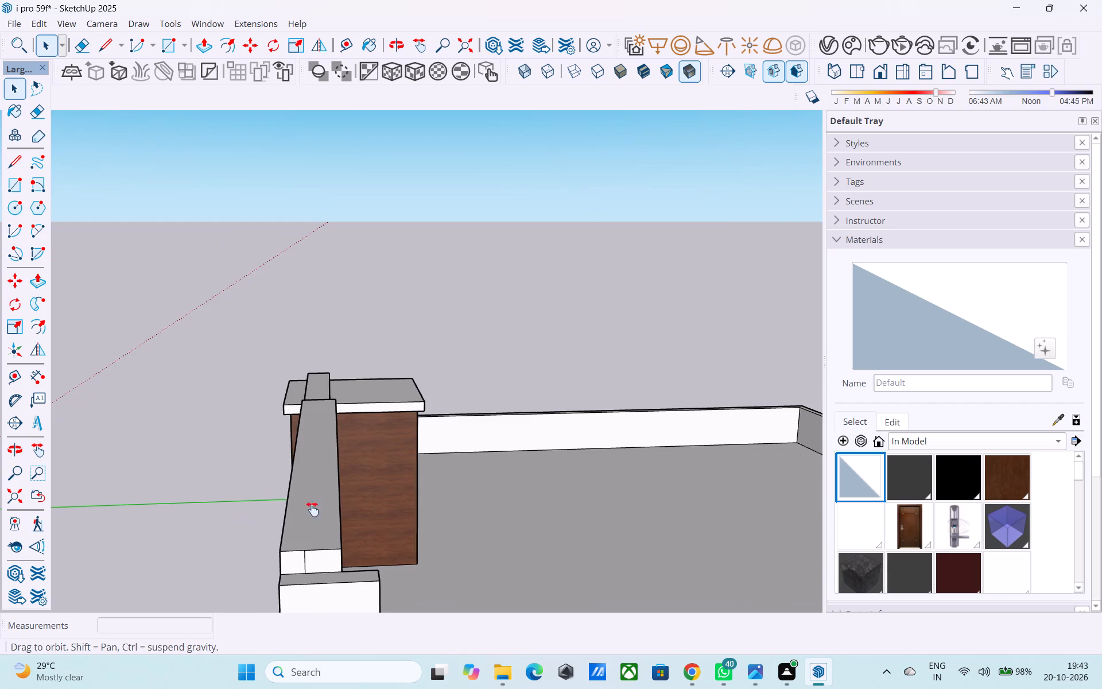
{"action": "middle_click_drag", "start_coordinate": [312, 509], "coordinate": [324, 416]}
{"action": "scroll", "coordinate": [323, 418], "scroll_direction": "up", "scroll_amount": 4, "text": "shift"}
{"action": "key", "text": "e"}
{"action": "scroll", "coordinate": [327, 472], "scroll_direction": "up", "scroll_amount": 4}
{"action": "left_click_drag", "start_coordinate": [310, 469], "coordinate": [289, 469]}
Push/Pull the beam's end face 6" to bring it flush with the corner pillar's outer face.
{"action": "key", "text": "space"}
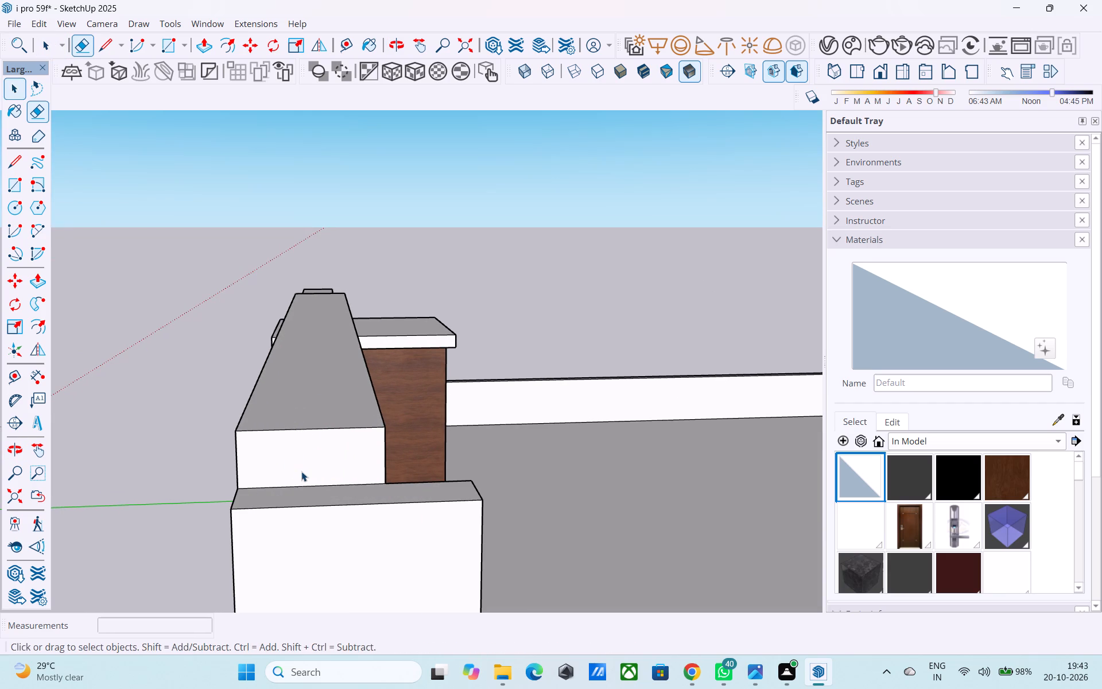
{"action": "left_click", "coordinate": [301, 470]}
{"action": "key", "text": "p"}
{"action": "left_click", "coordinate": [302, 470]}
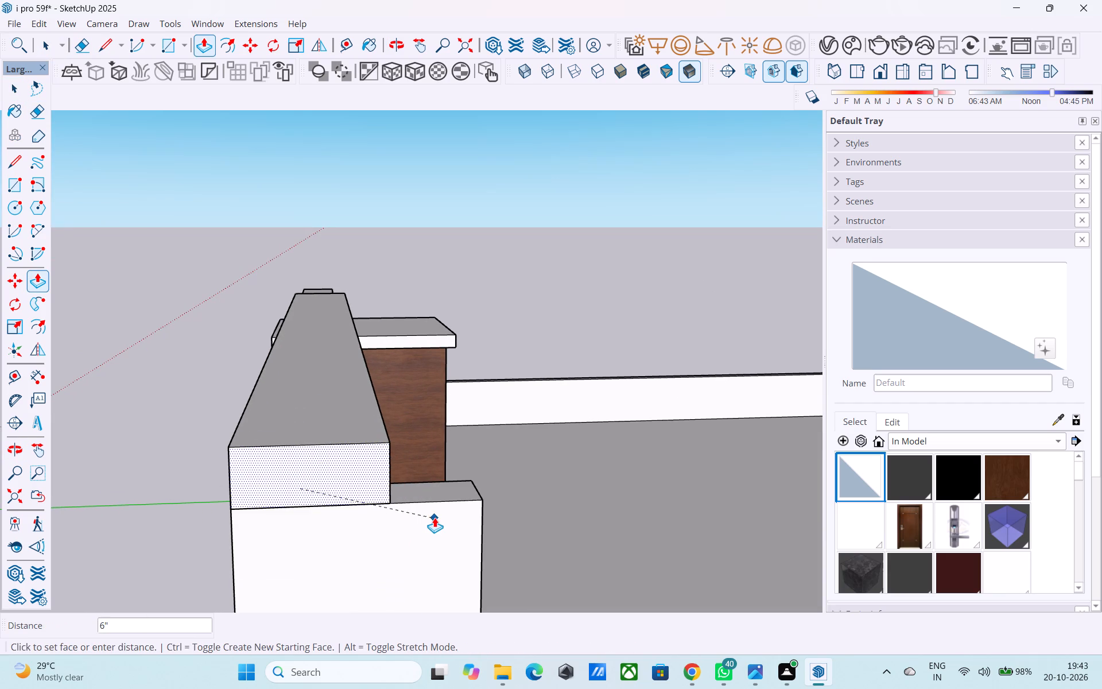
{"action": "left_click", "coordinate": [434, 517]}
Push/Pull the beam's long roof-side face out to align with the corner pillar's inner edge.
{"action": "middle_click_drag", "start_coordinate": [432, 517], "coordinate": [125, 492]}
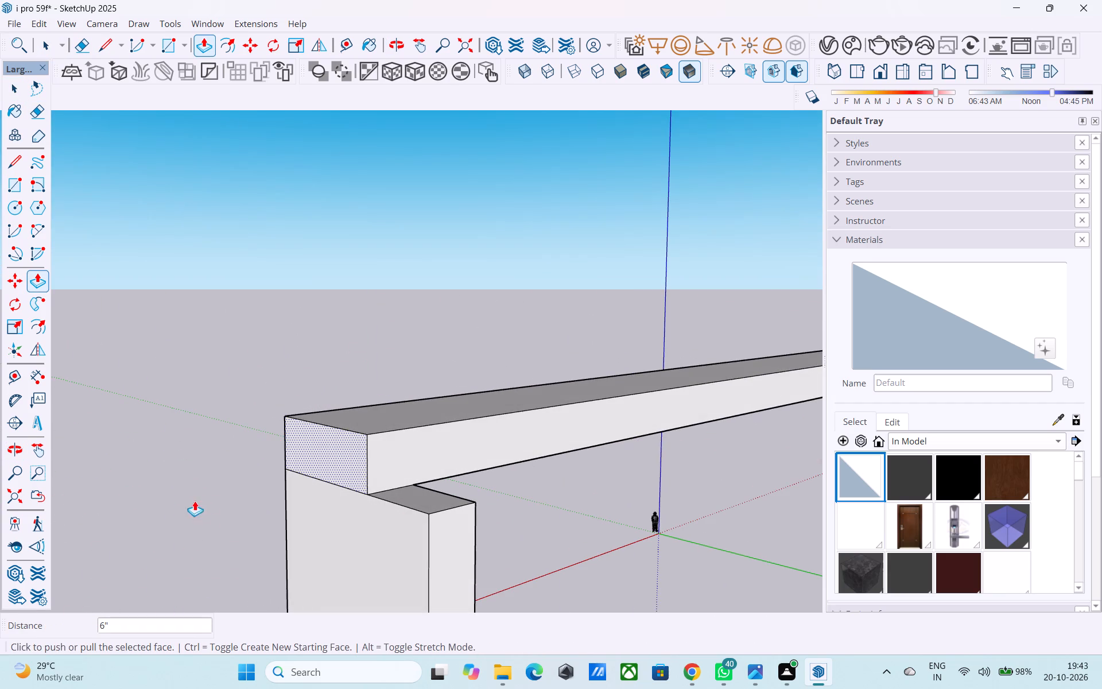
{"action": "middle_click_drag", "start_coordinate": [199, 490], "coordinate": [191, 482]}
{"action": "scroll", "coordinate": [254, 458], "scroll_direction": "down", "scroll_amount": 8}
{"action": "middle_click_drag", "start_coordinate": [274, 481], "coordinate": [204, 492]}
{"action": "scroll", "coordinate": [205, 425], "scroll_direction": "up", "scroll_amount": 9}
{"action": "key", "text": "space"}
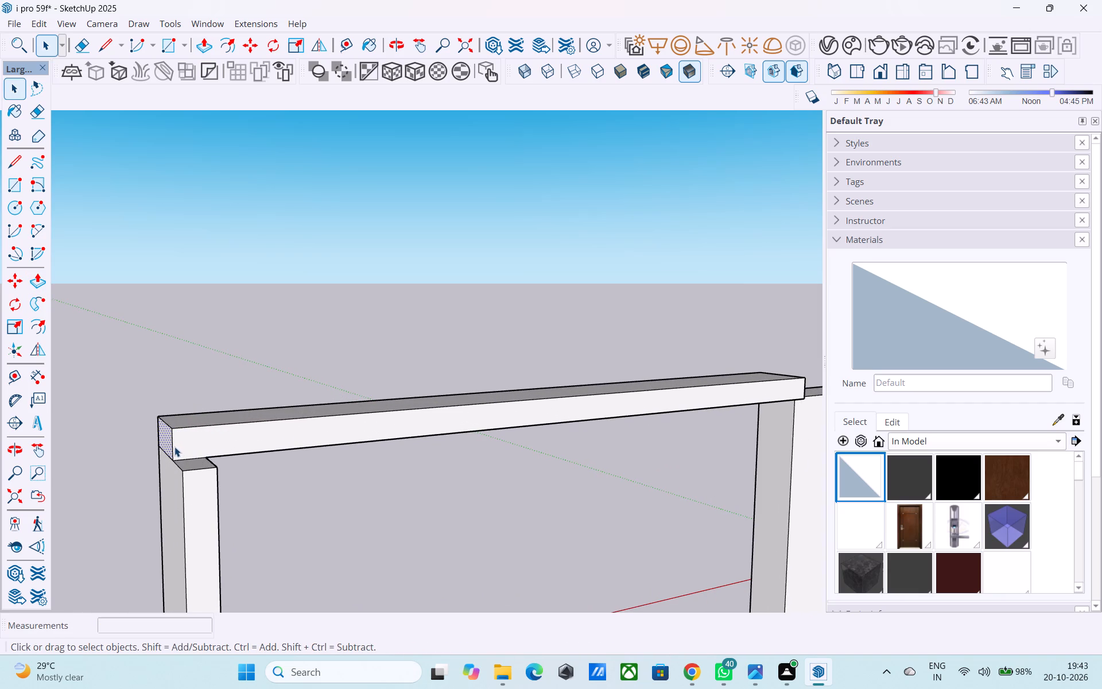
{"action": "left_click", "coordinate": [227, 450]}
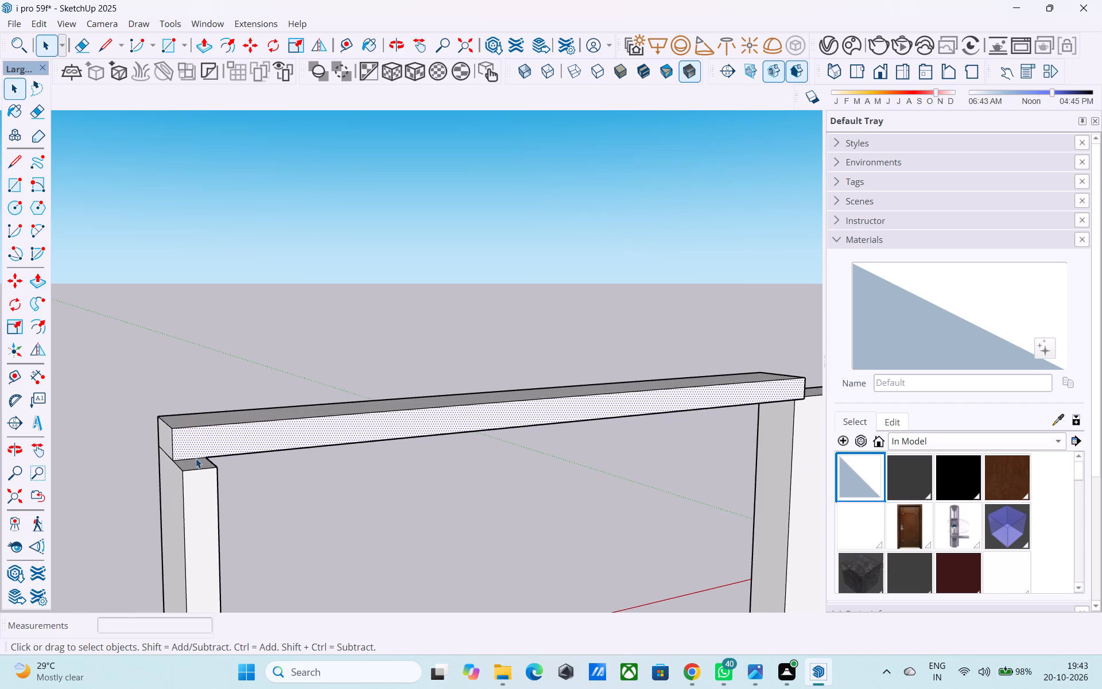
{"action": "key", "text": "p"}
{"action": "left_click", "coordinate": [195, 452]}
{"action": "left_click", "coordinate": [203, 480]}
Copy the vertical end edge of the beam's roof-side face 3' along the beam from the pillar corner.
{"action": "key", "text": "space"}
{"action": "left_click", "coordinate": [183, 452]}
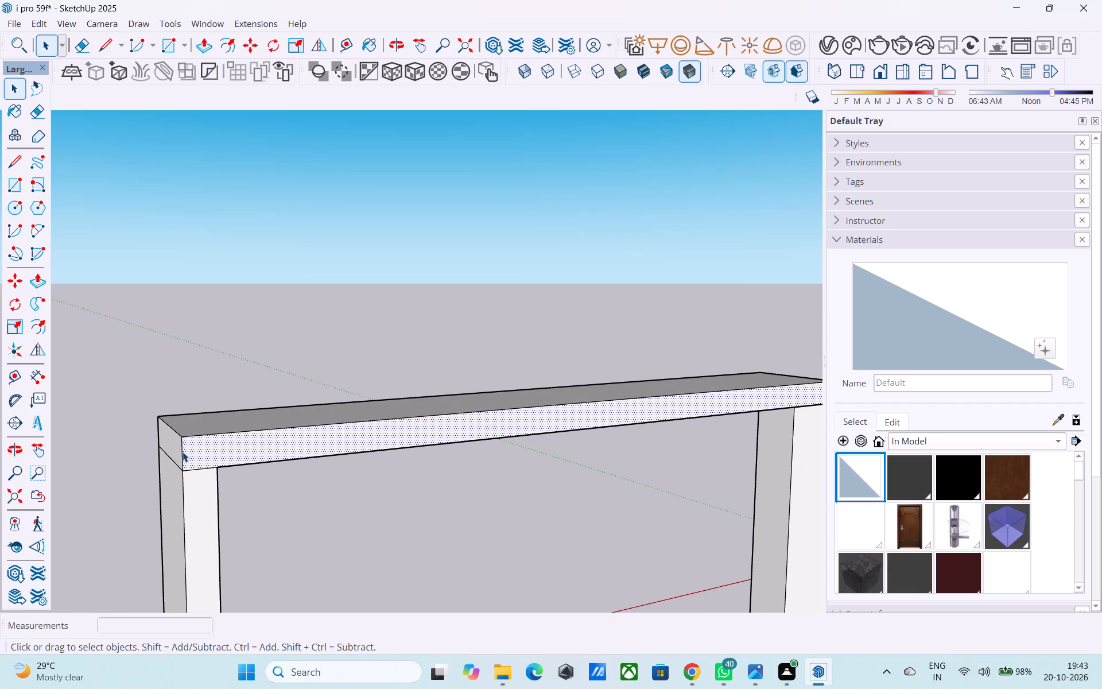
{"action": "key", "text": "m"}
{"action": "left_click", "coordinate": [183, 438]}
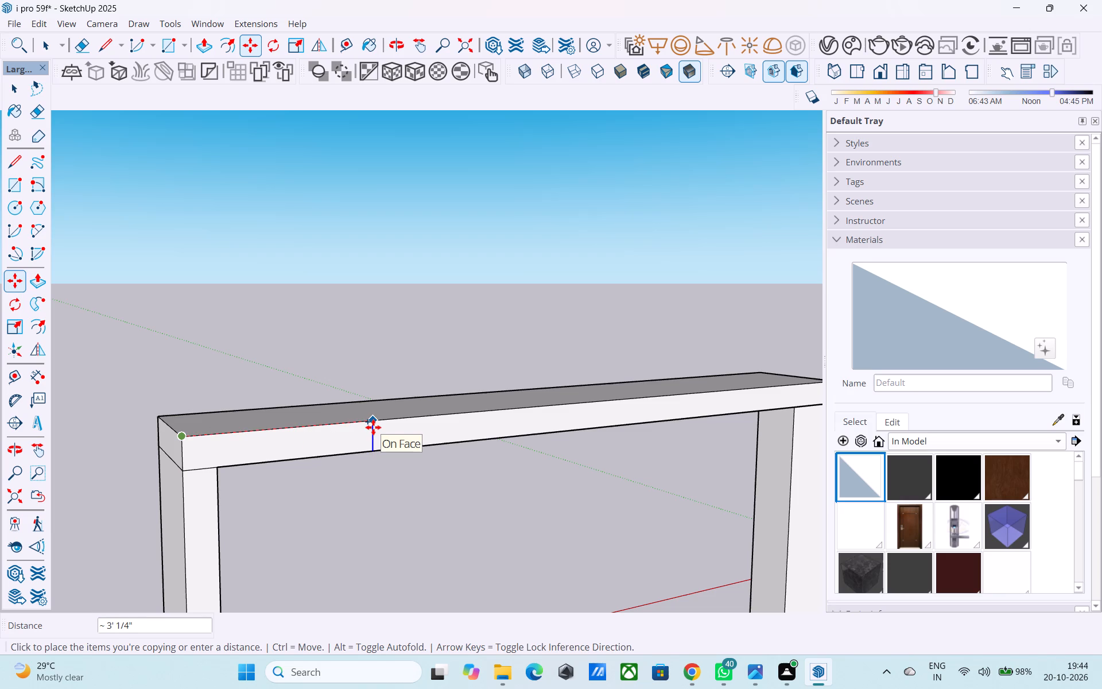
{"action": "type", "text": "4'"}
{"action": "key", "text": "Return"}
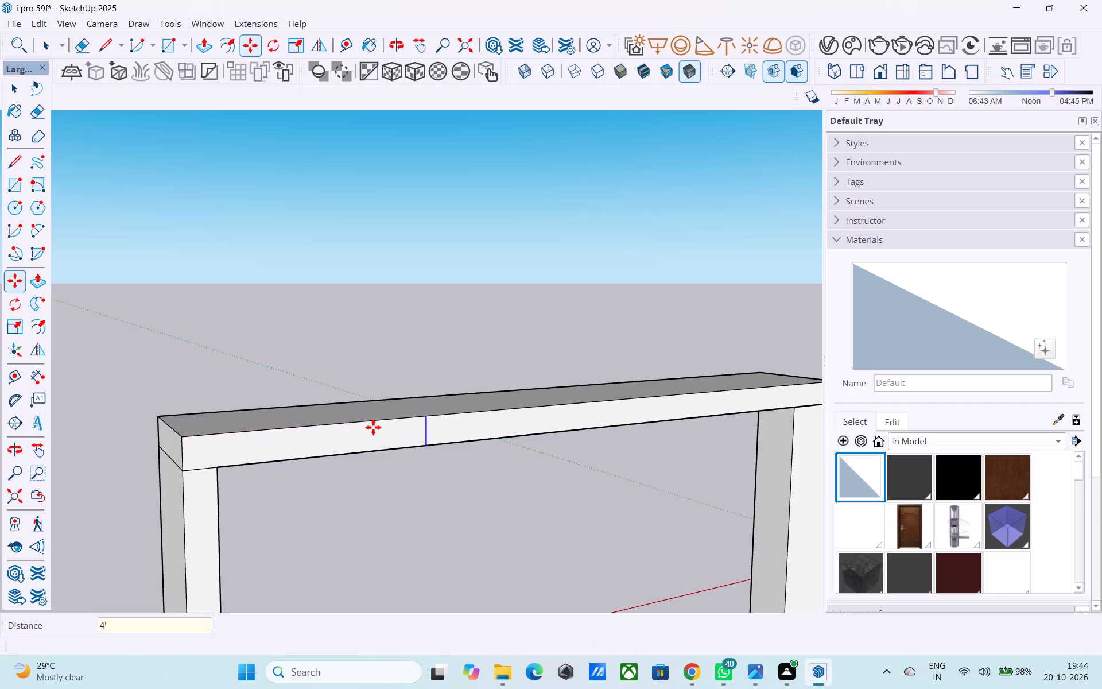
{"action": "type", "text": "3'"}
{"action": "key", "text": "Return"}
Push/Pull the 3' section of the beam's roof-side face 38' along the wood-clad parapet to the building's far end.
{"action": "key", "text": "space"}
{"action": "left_click", "coordinate": [336, 439]}
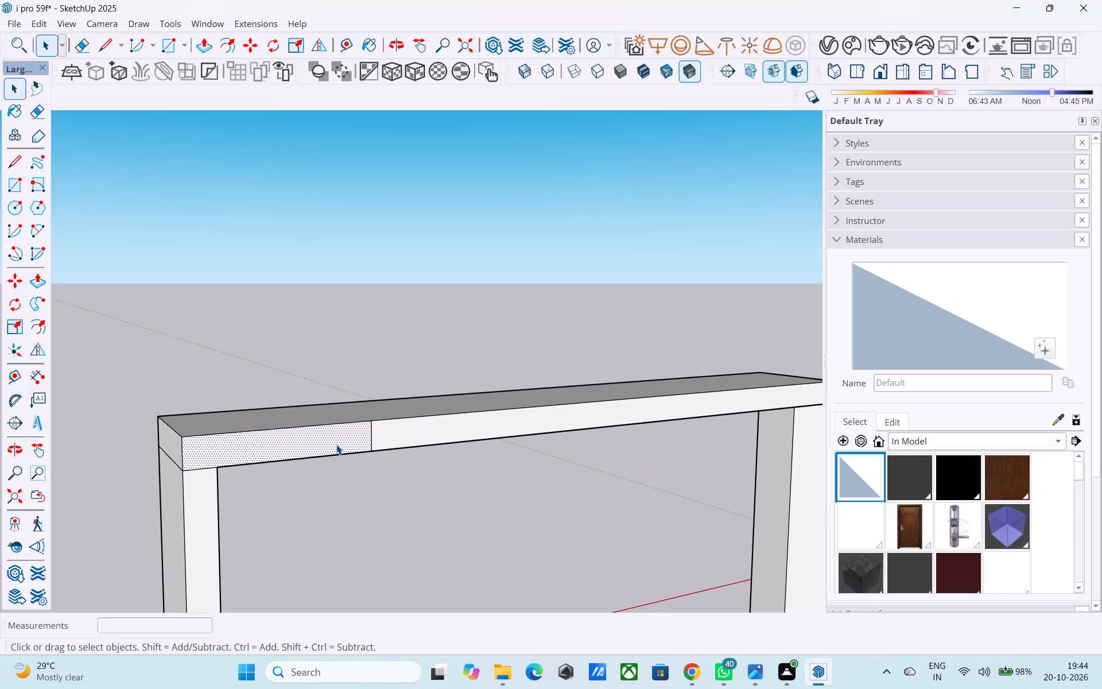
{"action": "key", "text": "p"}
{"action": "left_click", "coordinate": [335, 444]}
{"action": "scroll", "coordinate": [338, 451], "scroll_direction": "down", "scroll_amount": 14}
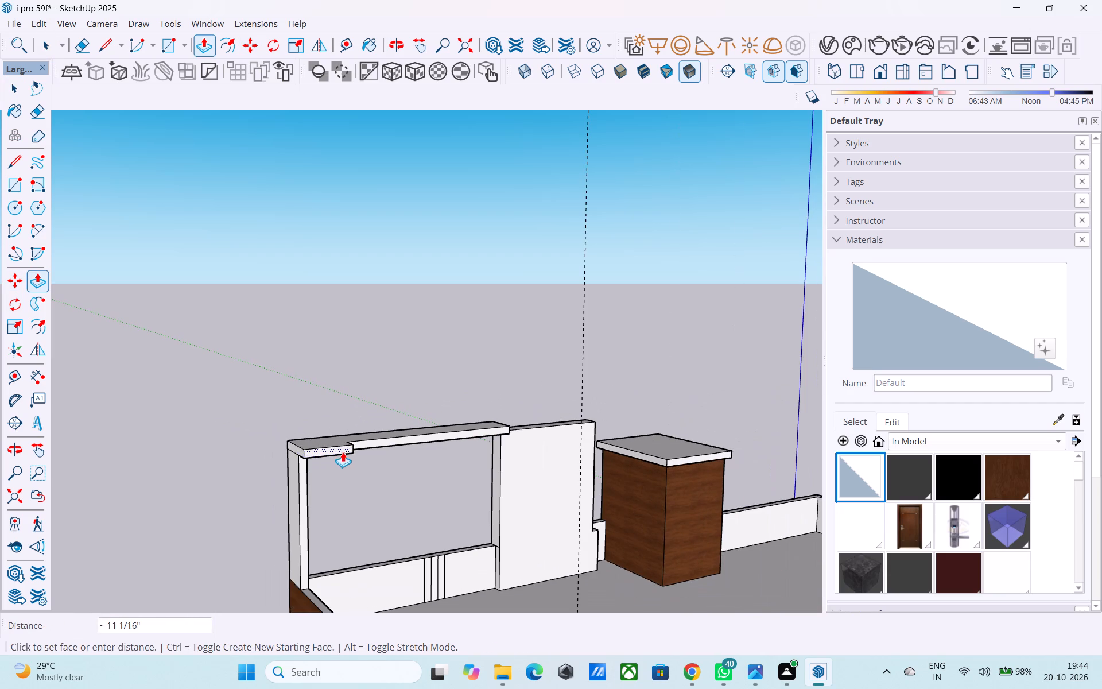
{"action": "scroll", "coordinate": [382, 479], "scroll_direction": "down", "scroll_amount": 10}
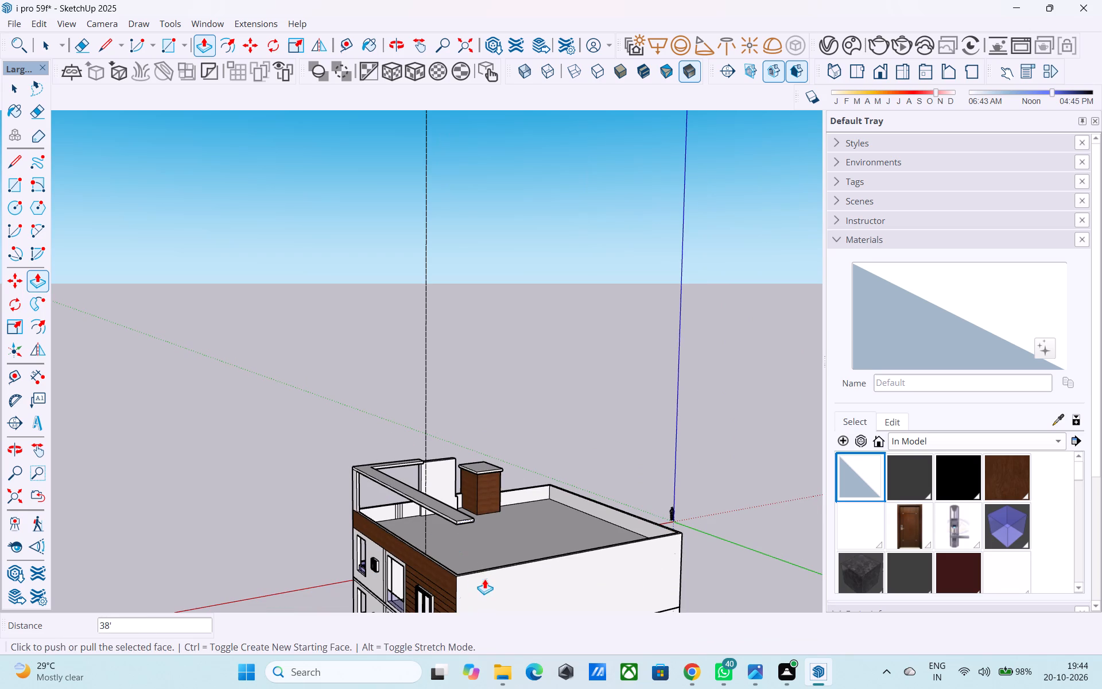
{"action": "left_click", "coordinate": [484, 579]}
Delete the stray lengthwise line on the underside of the new 38' beam.
{"action": "middle_click_drag", "start_coordinate": [472, 533], "coordinate": [480, 467]}
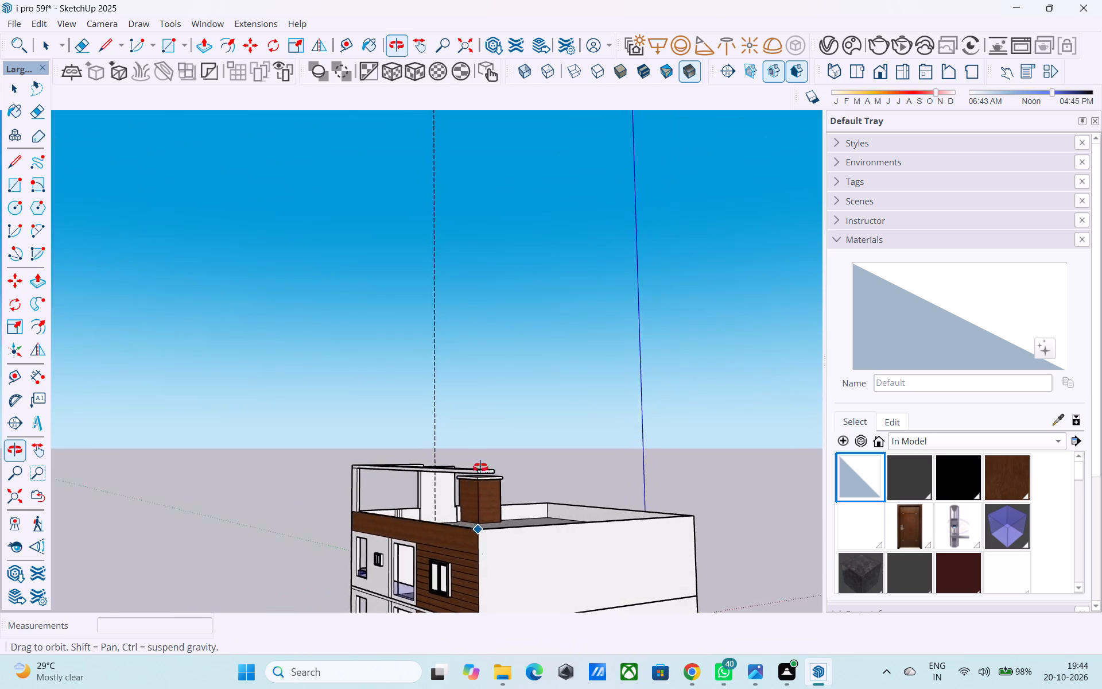
{"action": "middle_click_drag", "start_coordinate": [480, 467], "coordinate": [452, 440]}
{"action": "scroll", "coordinate": [452, 442], "scroll_direction": "up", "scroll_amount": 9}
{"action": "middle_click_drag", "start_coordinate": [439, 451], "coordinate": [394, 373]}
{"action": "scroll", "coordinate": [383, 365], "scroll_direction": "up", "scroll_amount": 6}
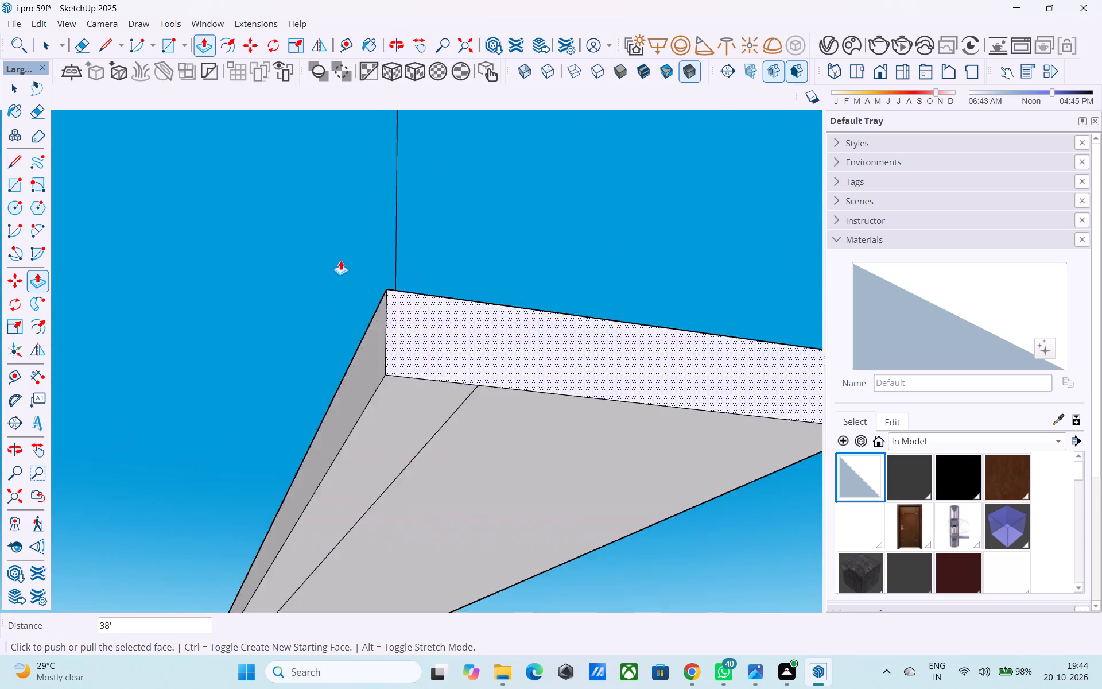
{"action": "scroll", "coordinate": [340, 260], "scroll_direction": "up", "scroll_amount": 1}
{"action": "scroll", "coordinate": [387, 295], "scroll_direction": "down", "scroll_amount": 4}
{"action": "middle_click_drag", "start_coordinate": [389, 301], "coordinate": [356, 284]}
{"action": "scroll", "coordinate": [382, 296], "scroll_direction": "up", "scroll_amount": 10}
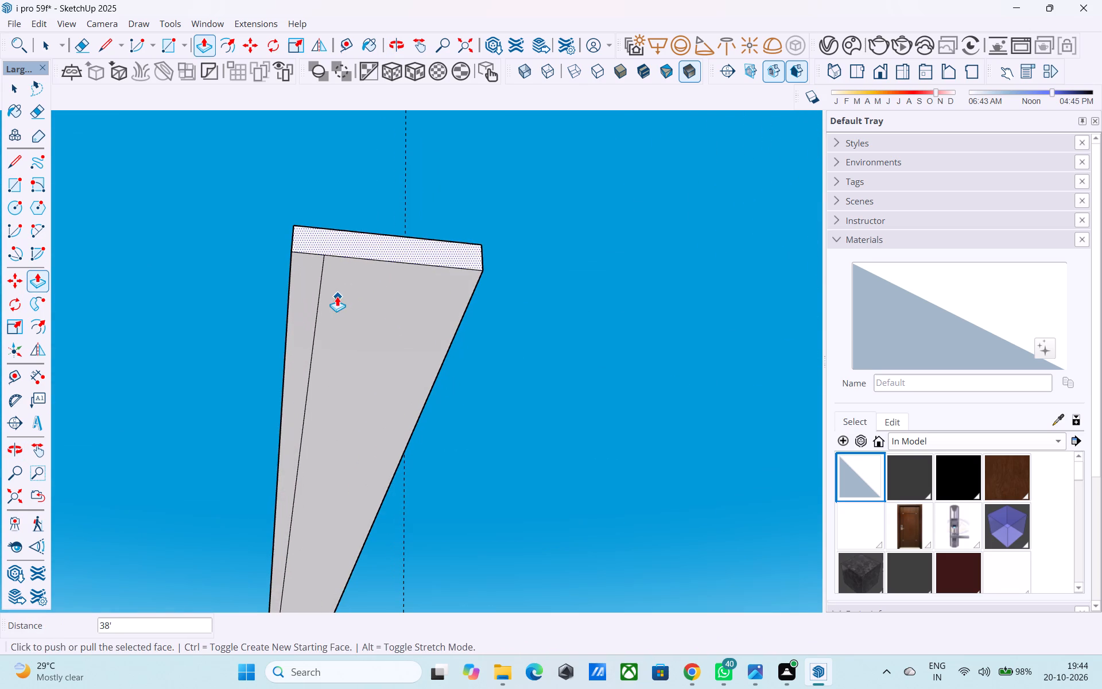
{"action": "key", "text": "space"}
{"action": "left_click", "coordinate": [320, 282]}
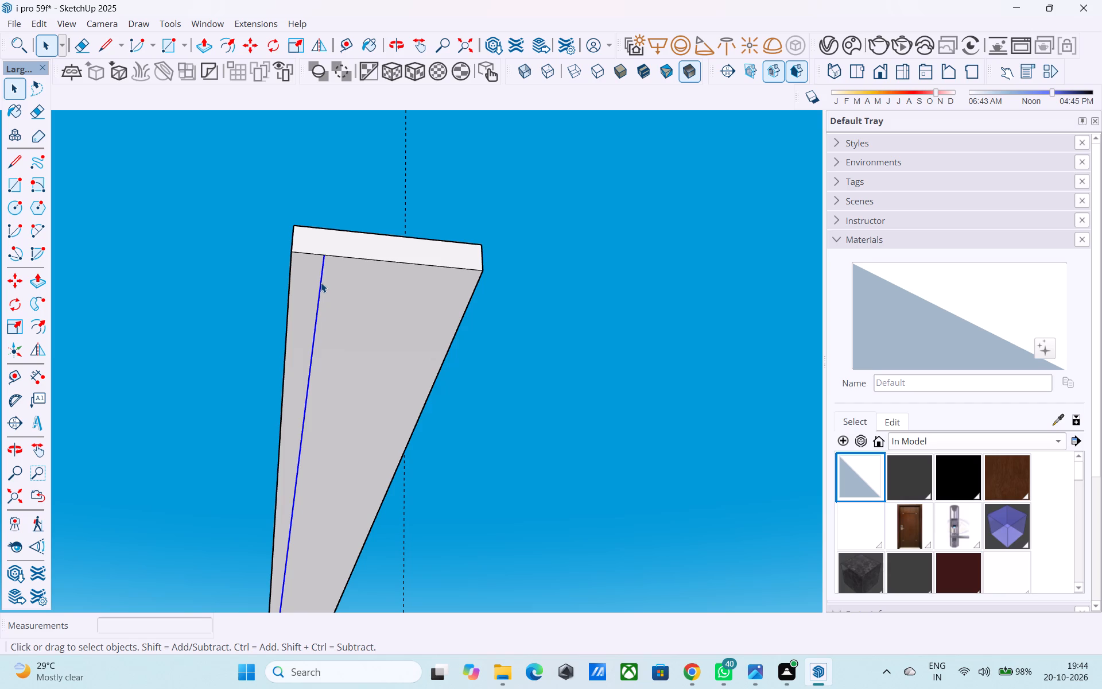
{"action": "key", "text": "Delete"}
Copy the underside's far end edge 6" inward along the 38' beam.
{"action": "left_click", "coordinate": [332, 257]}
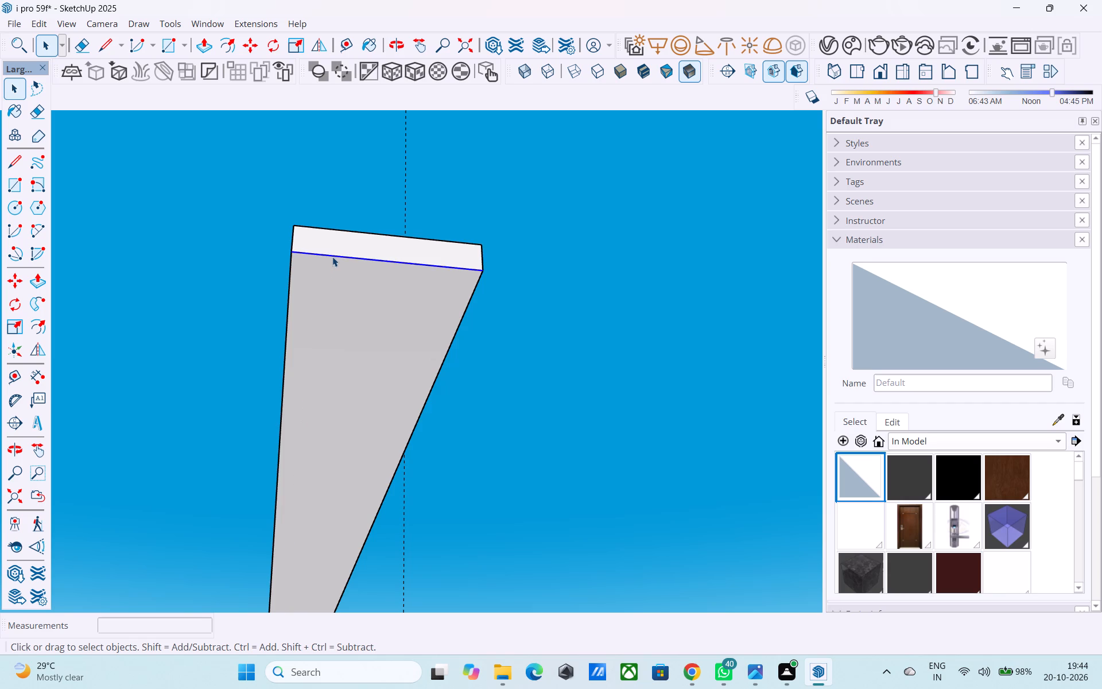
{"action": "key", "text": "m"}
{"action": "left_click", "coordinate": [482, 273]}
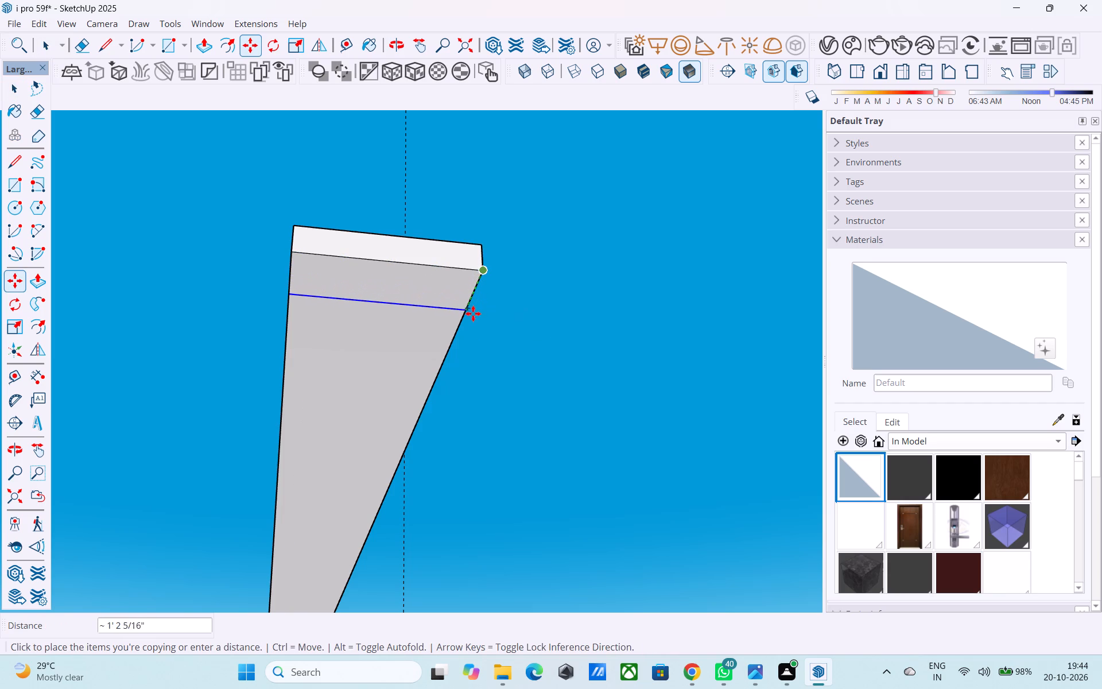
{"action": "type", "text": "6\""}
{"action": "key", "text": "Return"}
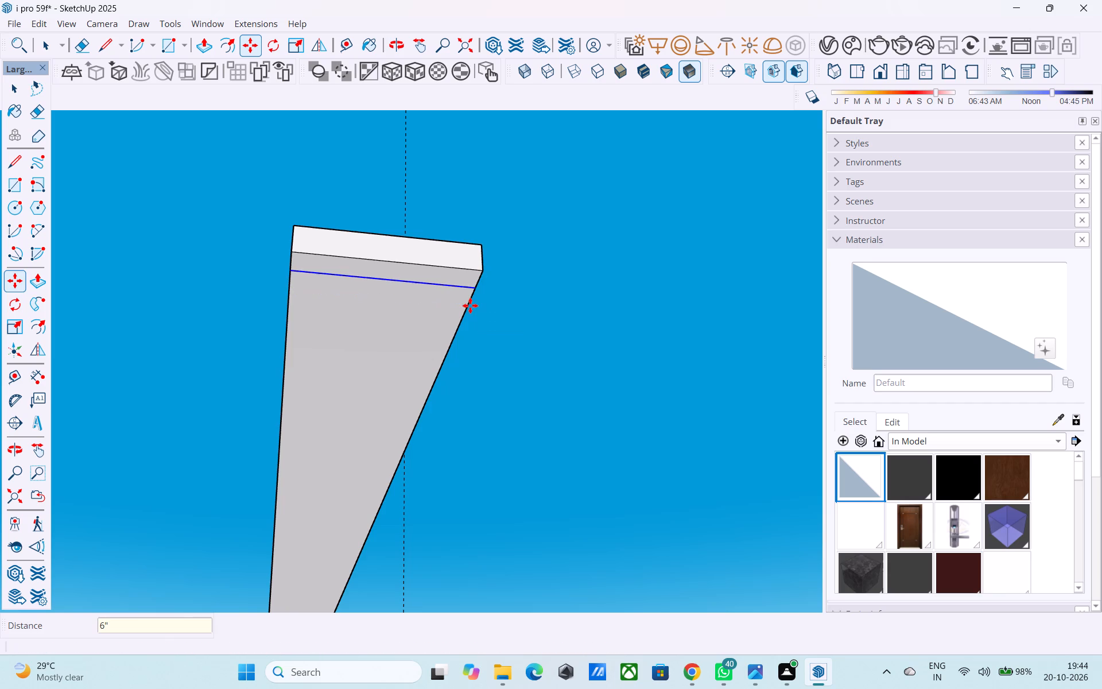
Push/Pull the 6" strip at the beam's far end down 8' to form a support reaching the parapet.
{"action": "key", "text": "space"}
{"action": "left_click", "coordinate": [402, 277]}
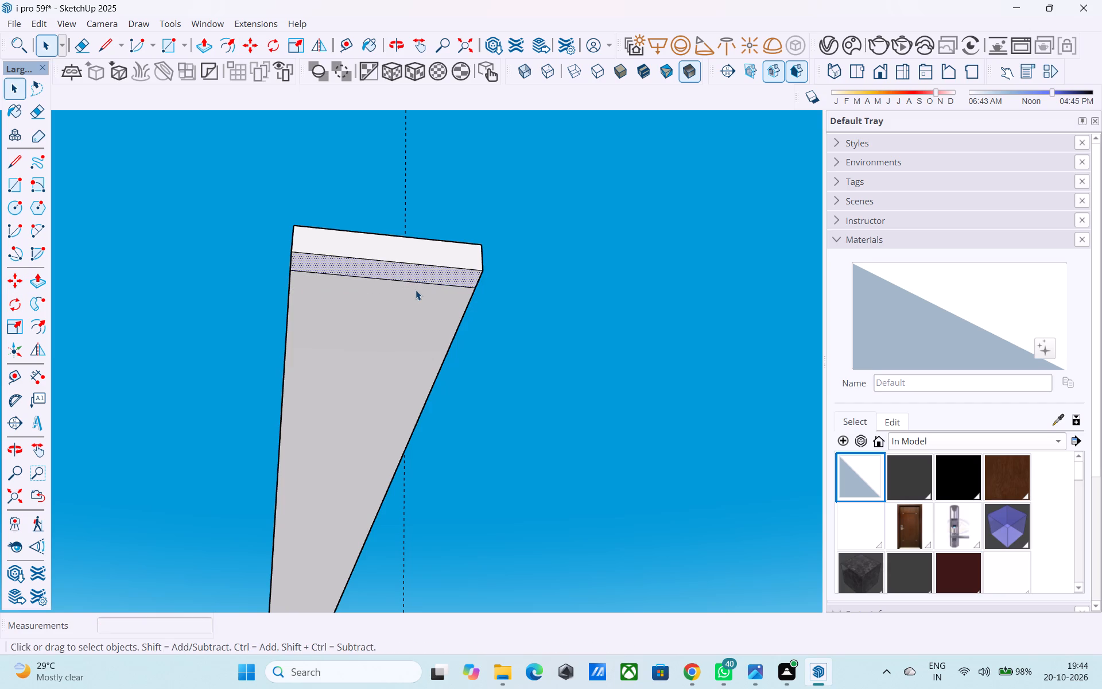
{"action": "key", "text": "p"}
{"action": "left_click", "coordinate": [415, 283]}
{"action": "scroll", "coordinate": [414, 313], "scroll_direction": "down", "scroll_amount": 11}
{"action": "middle_click_drag", "start_coordinate": [426, 433], "coordinate": [465, 564]}
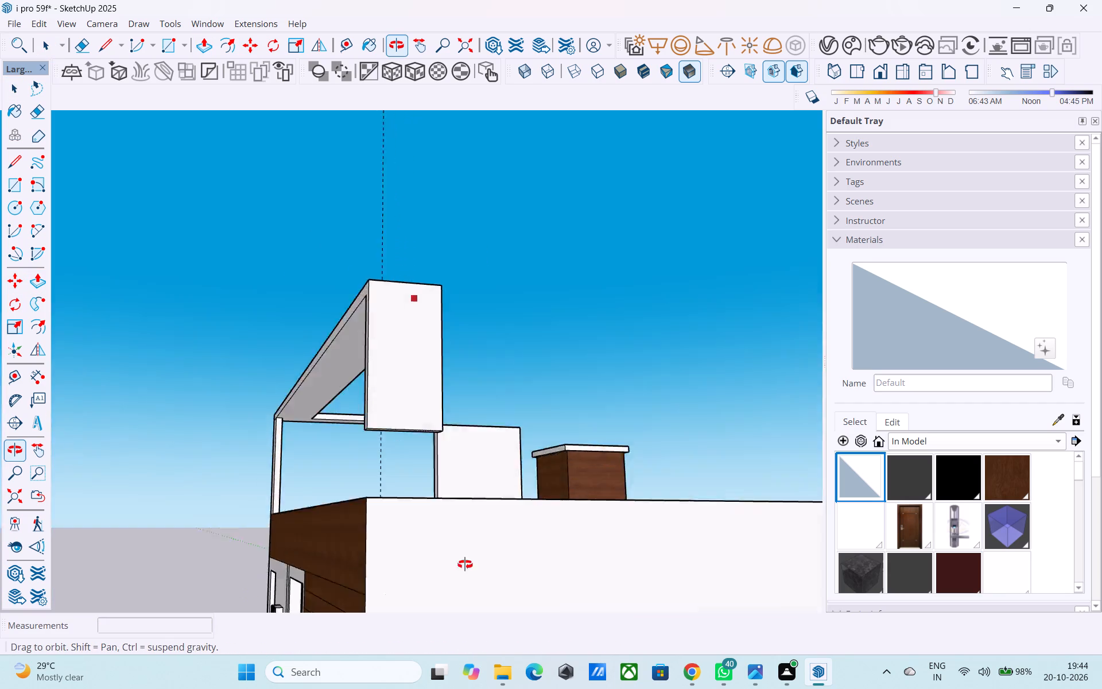
{"action": "middle_click_drag", "start_coordinate": [465, 564], "coordinate": [464, 590]}
{"action": "left_click", "coordinate": [436, 491]}
Erase the dividing line on the shorter beam's end face where it meets the raised parapet section.
{"action": "middle_click_drag", "start_coordinate": [434, 496], "coordinate": [537, 563]}
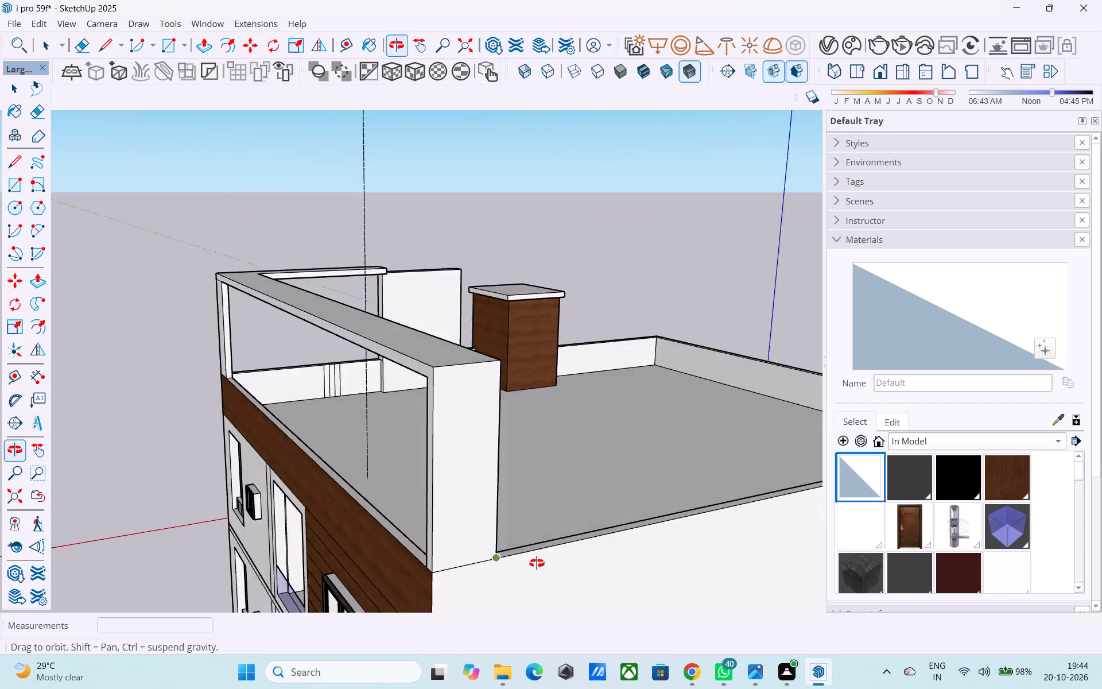
{"action": "middle_click_drag", "start_coordinate": [537, 563], "coordinate": [612, 544]}
{"action": "scroll", "coordinate": [354, 446], "scroll_direction": "down", "scroll_amount": 3}
{"action": "middle_click_drag", "start_coordinate": [337, 454], "coordinate": [745, 435]}
{"action": "scroll", "coordinate": [433, 393], "scroll_direction": "down", "scroll_amount": 2}
{"action": "middle_click_drag", "start_coordinate": [432, 392], "coordinate": [390, 481]}
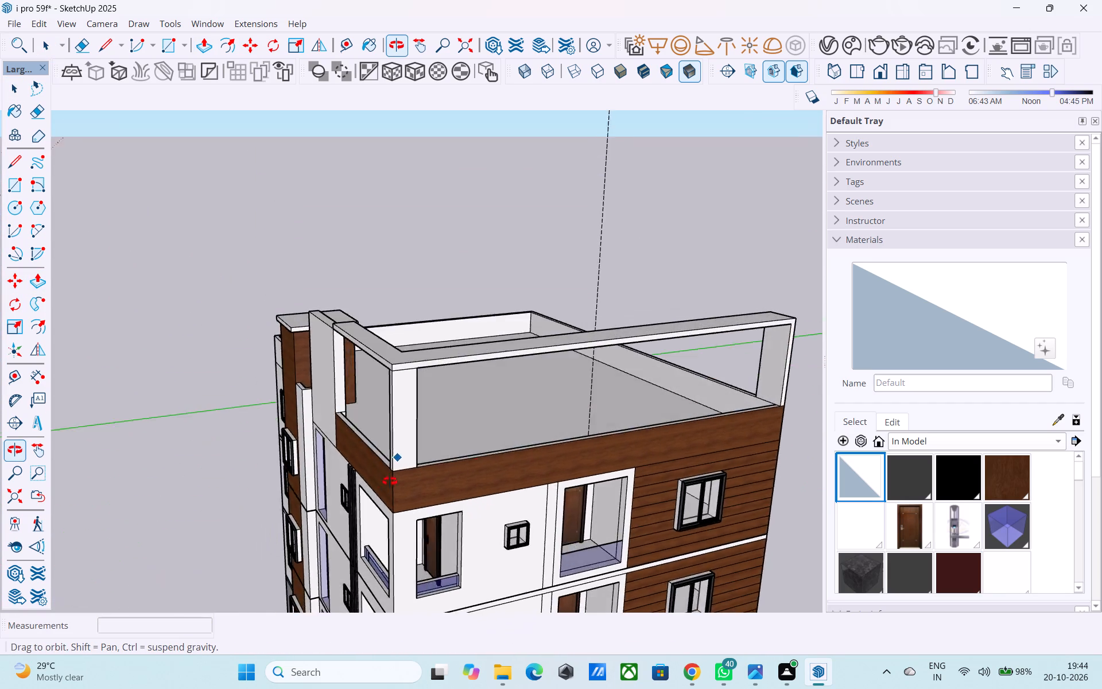
{"action": "middle_click_drag", "start_coordinate": [390, 481], "coordinate": [727, 361]}
{"action": "middle_click_drag", "start_coordinate": [554, 357], "coordinate": [629, 369]}
{"action": "scroll", "coordinate": [429, 319], "scroll_direction": "up", "scroll_amount": 1}
{"action": "middle_click_drag", "start_coordinate": [442, 335], "coordinate": [633, 446]}
{"action": "scroll", "coordinate": [521, 338], "scroll_direction": "up", "scroll_amount": 9}
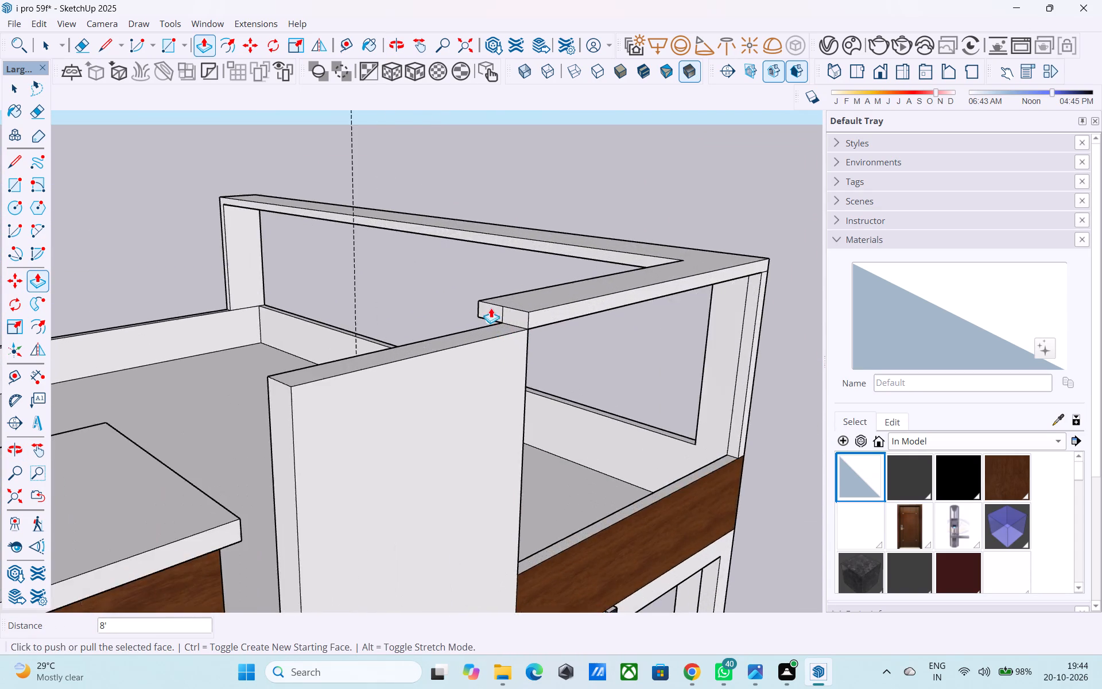
{"action": "scroll", "coordinate": [496, 291], "scroll_direction": "up", "scroll_amount": 2}
{"action": "key", "text": "e"}
{"action": "scroll", "coordinate": [511, 305], "scroll_direction": "up", "scroll_amount": 2}
{"action": "left_click", "coordinate": [503, 362]}
{"action": "left_click_drag", "start_coordinate": [511, 360], "coordinate": [506, 355]}
Push/Pull the shorter beam's end face 8' across the top of the raised section to its far end.
{"action": "key", "text": "space"}
{"action": "left_click", "coordinate": [507, 355]}
{"action": "key", "text": "p"}
{"action": "left_click", "coordinate": [507, 355]}
{"action": "scroll", "coordinate": [497, 363], "scroll_direction": "down", "scroll_amount": 11}
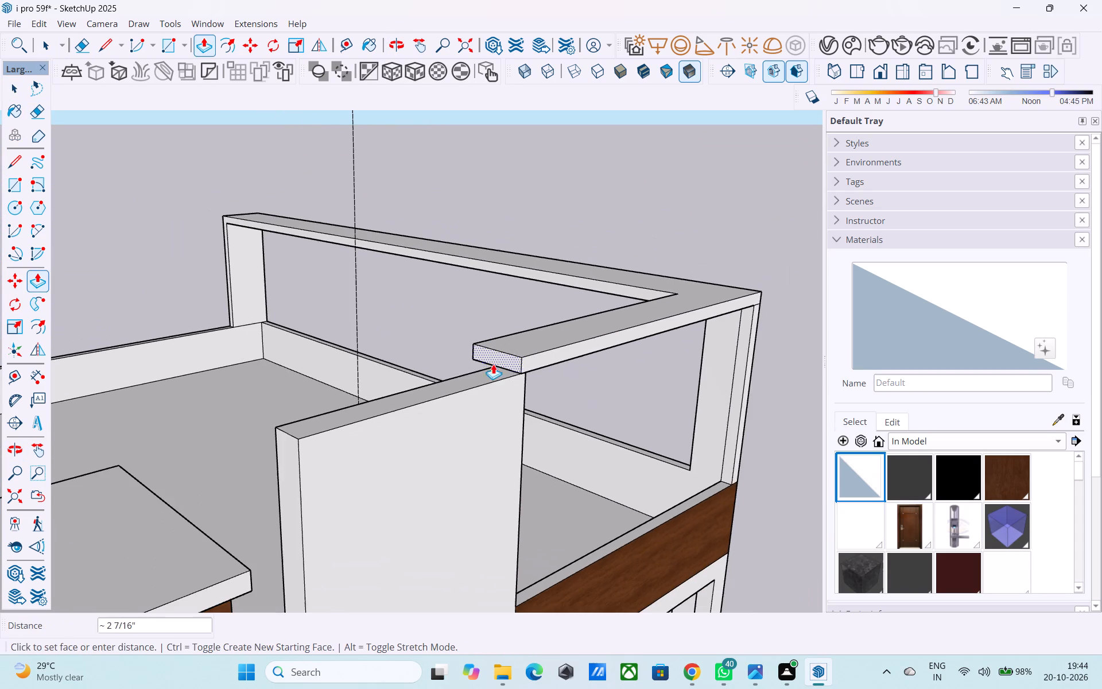
{"action": "left_click", "coordinate": [292, 460]}
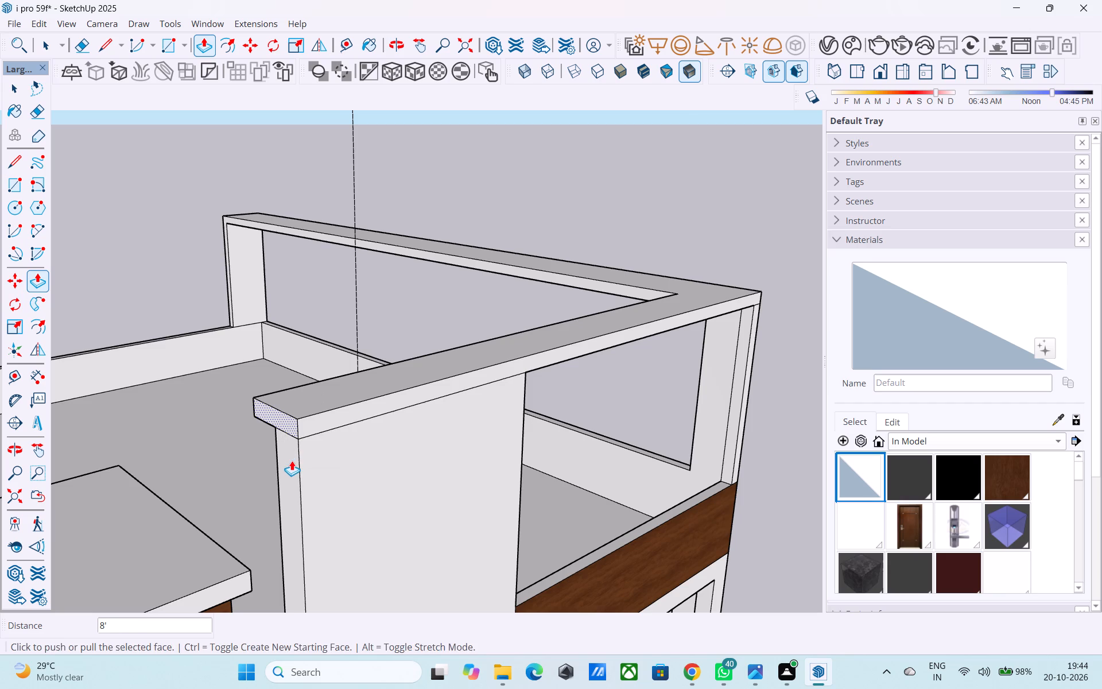
Examine the whole building from several angles to check the roof frame and the wall finishes of each storey.
{"action": "middle_click_drag", "start_coordinate": [309, 452], "coordinate": [281, 431]}
{"action": "scroll", "coordinate": [308, 396], "scroll_direction": "down", "scroll_amount": 16}
{"action": "middle_click_drag", "start_coordinate": [487, 411], "coordinate": [335, 297]}
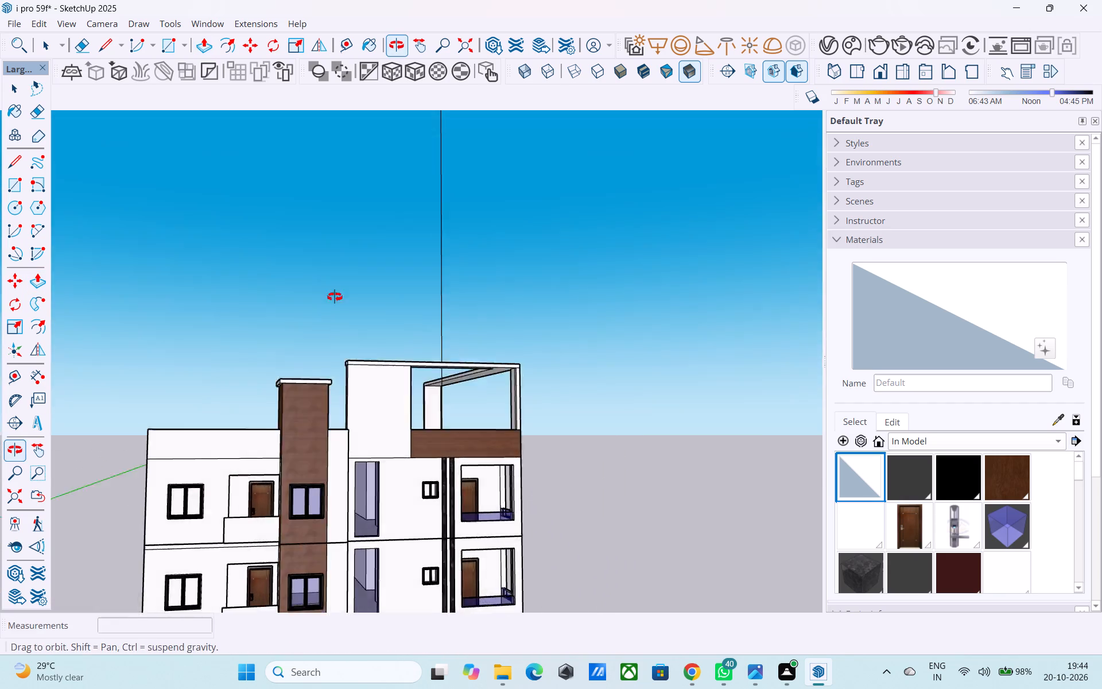
{"action": "middle_click_drag", "start_coordinate": [335, 297], "coordinate": [328, 295]}
{"action": "scroll", "coordinate": [321, 278], "scroll_direction": "down", "scroll_amount": 5}
{"action": "middle_click_drag", "start_coordinate": [376, 326], "coordinate": [317, 384]}
{"action": "scroll", "coordinate": [331, 393], "scroll_direction": "down", "scroll_amount": 2}
{"action": "middle_click_drag", "start_coordinate": [331, 393], "coordinate": [309, 380]}
{"action": "middle_click_drag", "start_coordinate": [348, 398], "coordinate": [239, 395]}
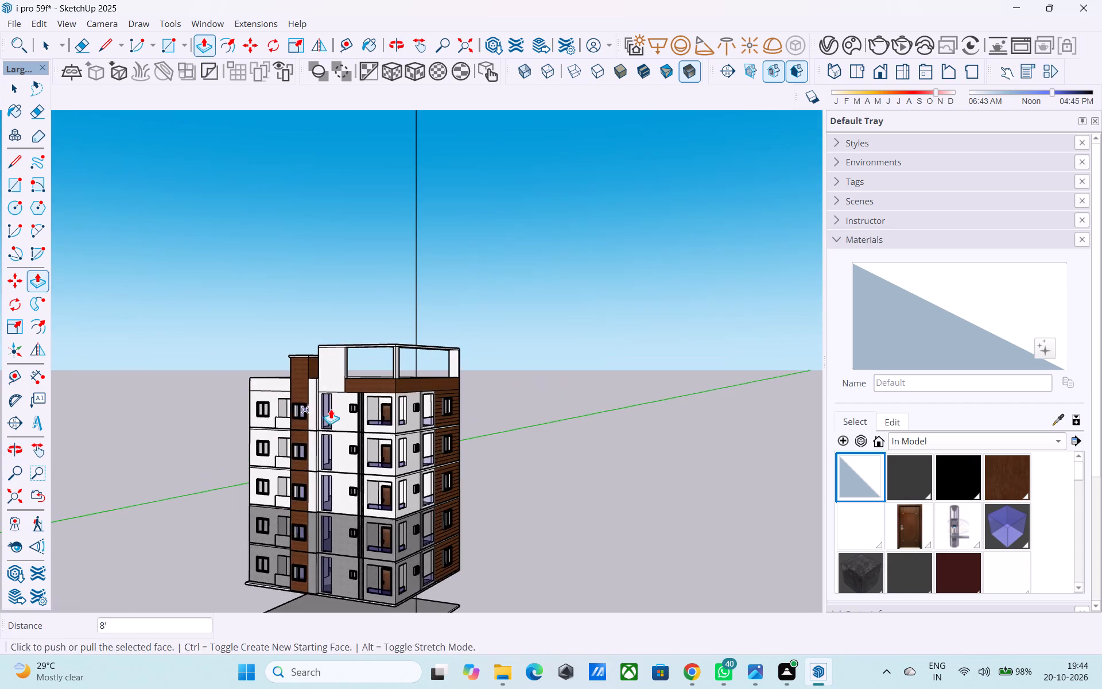
{"action": "middle_click_drag", "start_coordinate": [313, 396], "coordinate": [215, 394]}
{"action": "scroll", "coordinate": [329, 410], "scroll_direction": "down", "scroll_amount": 3}
{"action": "middle_click_drag", "start_coordinate": [315, 383], "coordinate": [324, 288]}
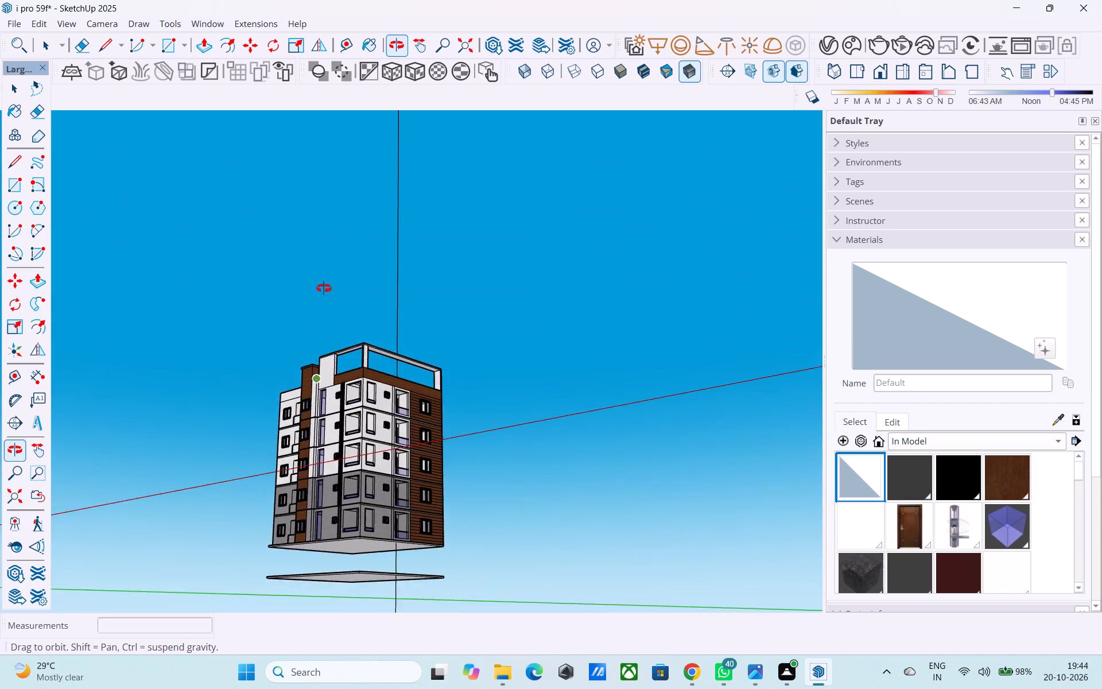
{"action": "middle_click_drag", "start_coordinate": [324, 288], "coordinate": [362, 354]}
{"action": "scroll", "coordinate": [362, 347], "scroll_direction": "down", "scroll_amount": 5}
{"action": "middle_click_drag", "start_coordinate": [369, 371], "coordinate": [370, 384]}
{"action": "scroll", "coordinate": [380, 423], "scroll_direction": "up", "scroll_amount": 9}
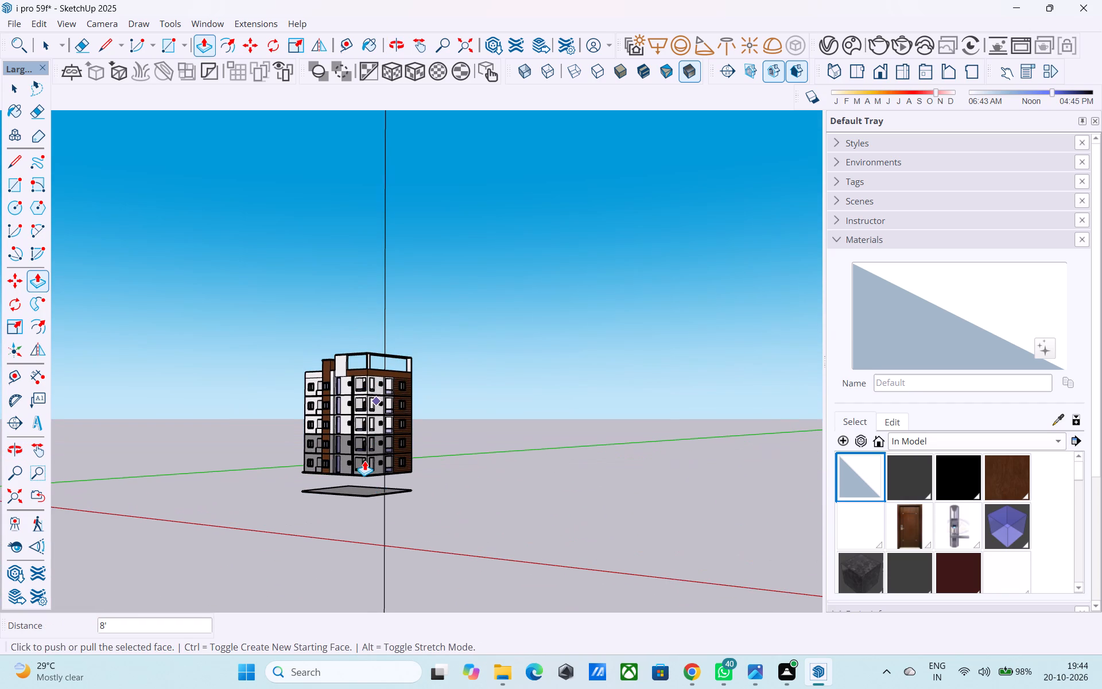
{"action": "scroll", "coordinate": [364, 461], "scroll_direction": "down", "scroll_amount": 3}
{"action": "middle_click_drag", "start_coordinate": [363, 460], "coordinate": [327, 428]}
{"action": "scroll", "coordinate": [347, 427], "scroll_direction": "up", "scroll_amount": 2}
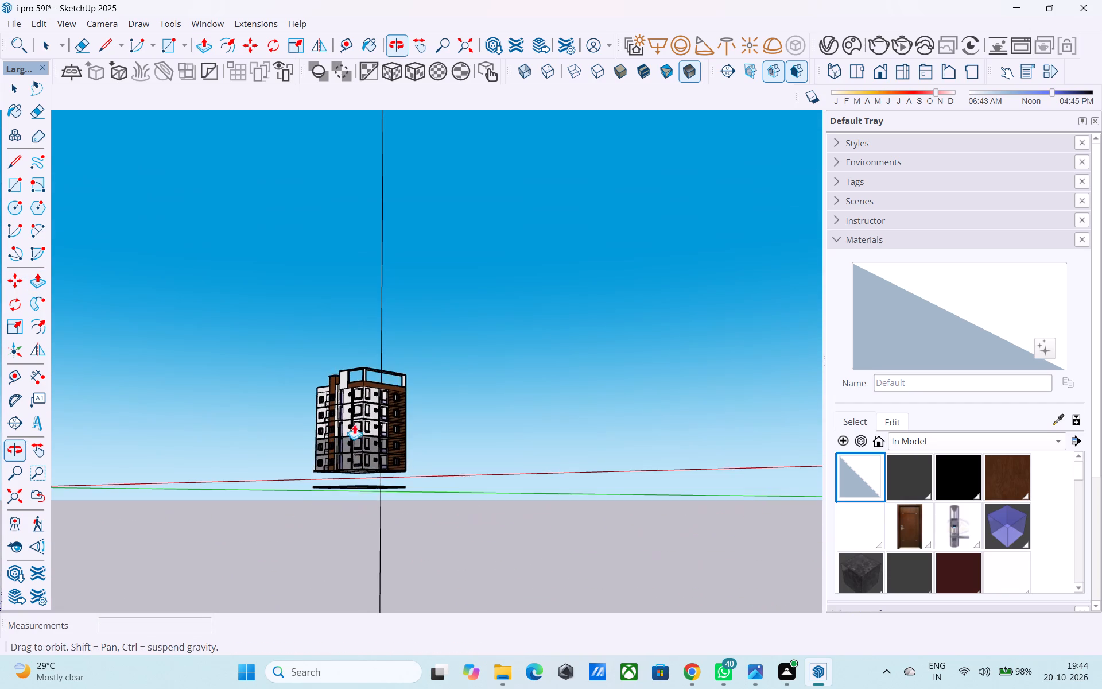
{"action": "scroll", "coordinate": [354, 424], "scroll_direction": "up", "scroll_amount": 10}
{"action": "scroll", "coordinate": [352, 386], "scroll_direction": "down", "scroll_amount": 1}
{"action": "middle_click_drag", "start_coordinate": [352, 386], "coordinate": [365, 427]}
{"action": "scroll", "coordinate": [379, 486], "scroll_direction": "up", "scroll_amount": 5}
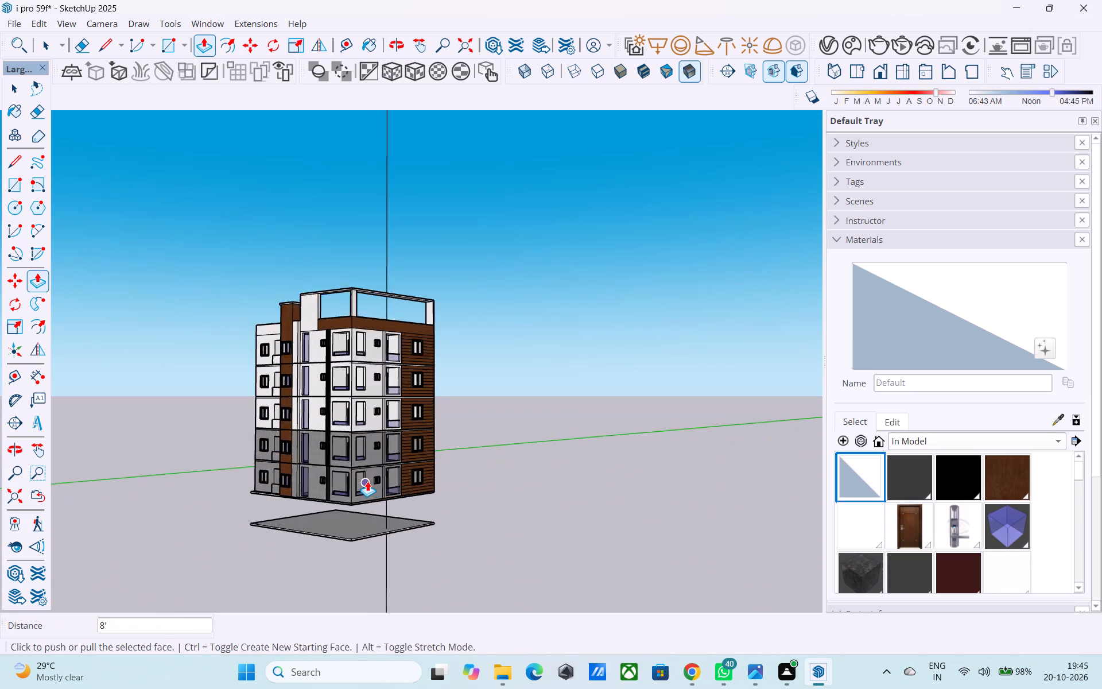
Repaint the lowest storey's group with the Default material in place of the grey plaster.
{"action": "scroll", "coordinate": [367, 481], "scroll_direction": "up", "scroll_amount": 14}
{"action": "key", "text": "space"}
{"action": "left_click", "coordinate": [369, 475]}
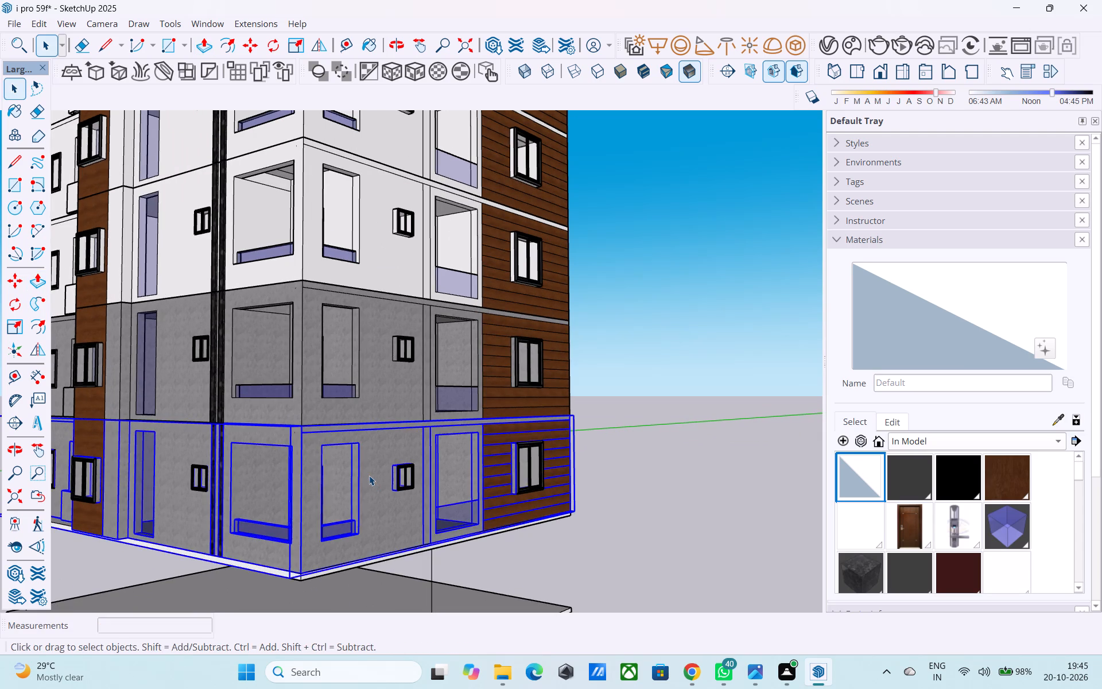
{"action": "left_click", "coordinate": [878, 489]}
{"action": "left_click", "coordinate": [374, 527]}
{"action": "scroll", "coordinate": [373, 520], "scroll_direction": "down", "scroll_amount": 4}
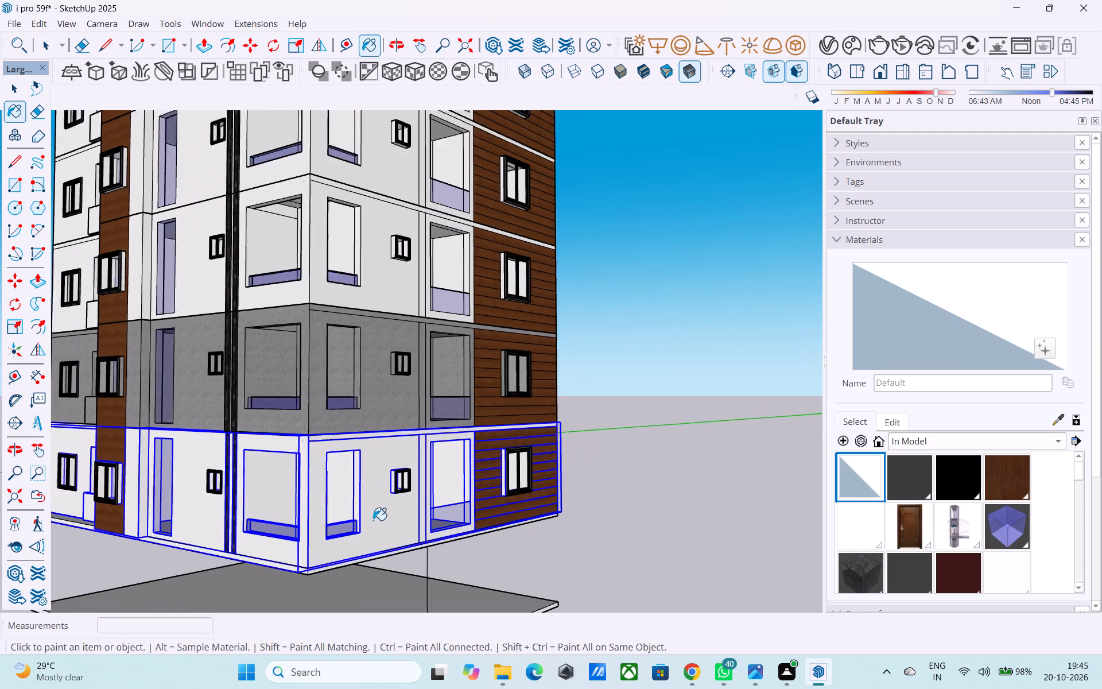
{"action": "scroll", "coordinate": [373, 520], "scroll_direction": "down", "scroll_amount": 1}
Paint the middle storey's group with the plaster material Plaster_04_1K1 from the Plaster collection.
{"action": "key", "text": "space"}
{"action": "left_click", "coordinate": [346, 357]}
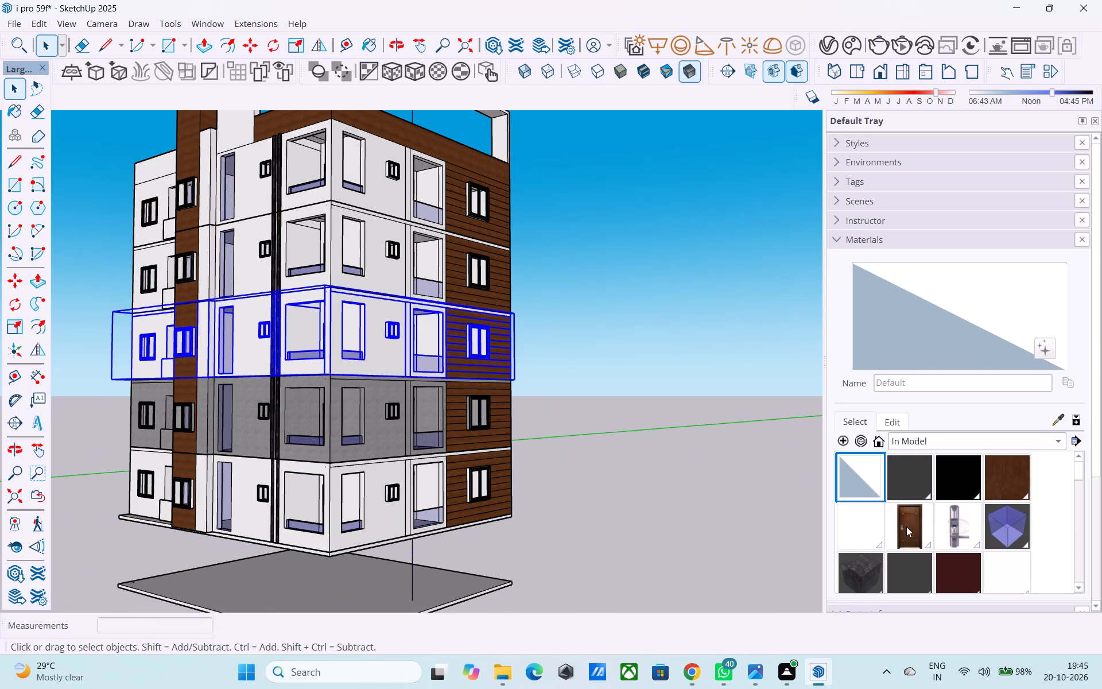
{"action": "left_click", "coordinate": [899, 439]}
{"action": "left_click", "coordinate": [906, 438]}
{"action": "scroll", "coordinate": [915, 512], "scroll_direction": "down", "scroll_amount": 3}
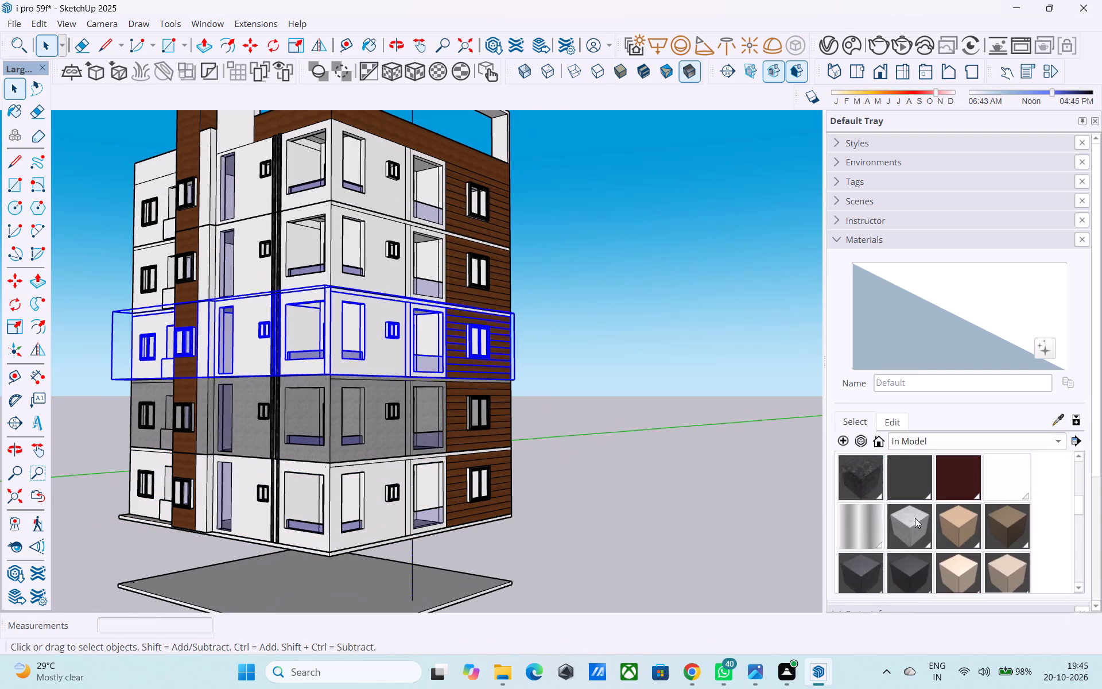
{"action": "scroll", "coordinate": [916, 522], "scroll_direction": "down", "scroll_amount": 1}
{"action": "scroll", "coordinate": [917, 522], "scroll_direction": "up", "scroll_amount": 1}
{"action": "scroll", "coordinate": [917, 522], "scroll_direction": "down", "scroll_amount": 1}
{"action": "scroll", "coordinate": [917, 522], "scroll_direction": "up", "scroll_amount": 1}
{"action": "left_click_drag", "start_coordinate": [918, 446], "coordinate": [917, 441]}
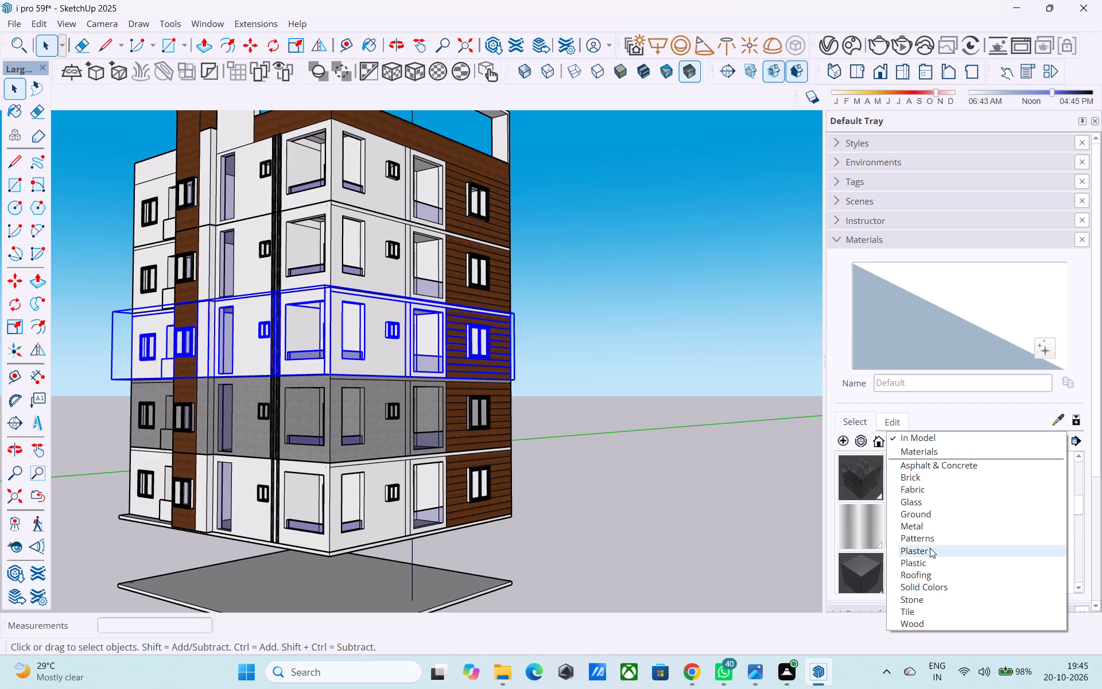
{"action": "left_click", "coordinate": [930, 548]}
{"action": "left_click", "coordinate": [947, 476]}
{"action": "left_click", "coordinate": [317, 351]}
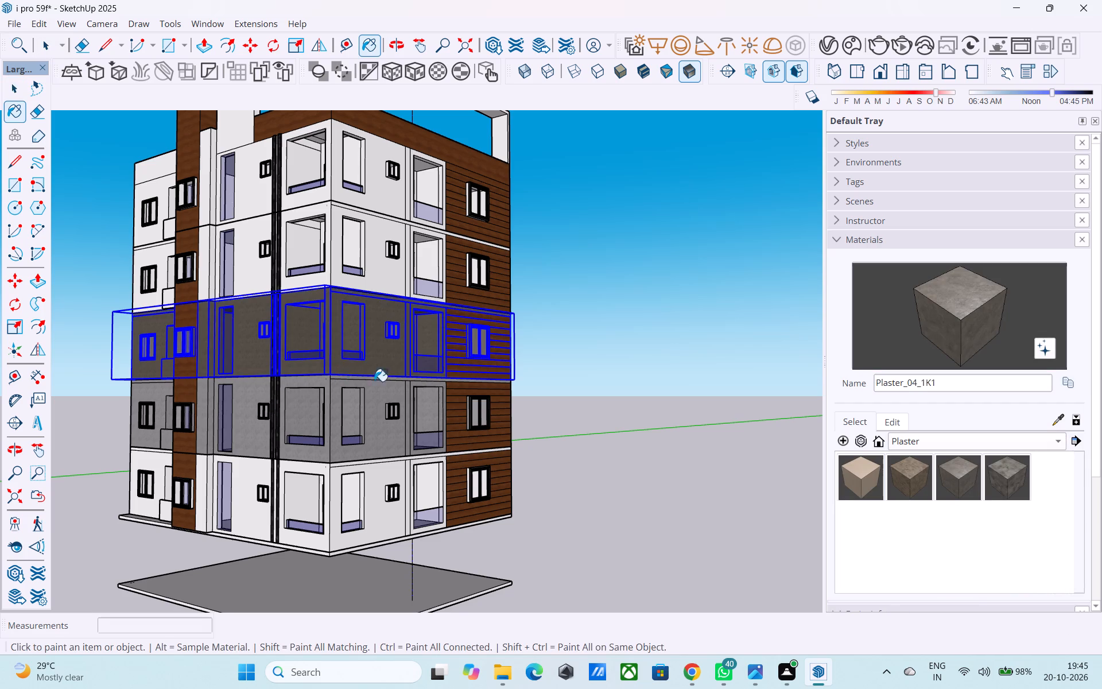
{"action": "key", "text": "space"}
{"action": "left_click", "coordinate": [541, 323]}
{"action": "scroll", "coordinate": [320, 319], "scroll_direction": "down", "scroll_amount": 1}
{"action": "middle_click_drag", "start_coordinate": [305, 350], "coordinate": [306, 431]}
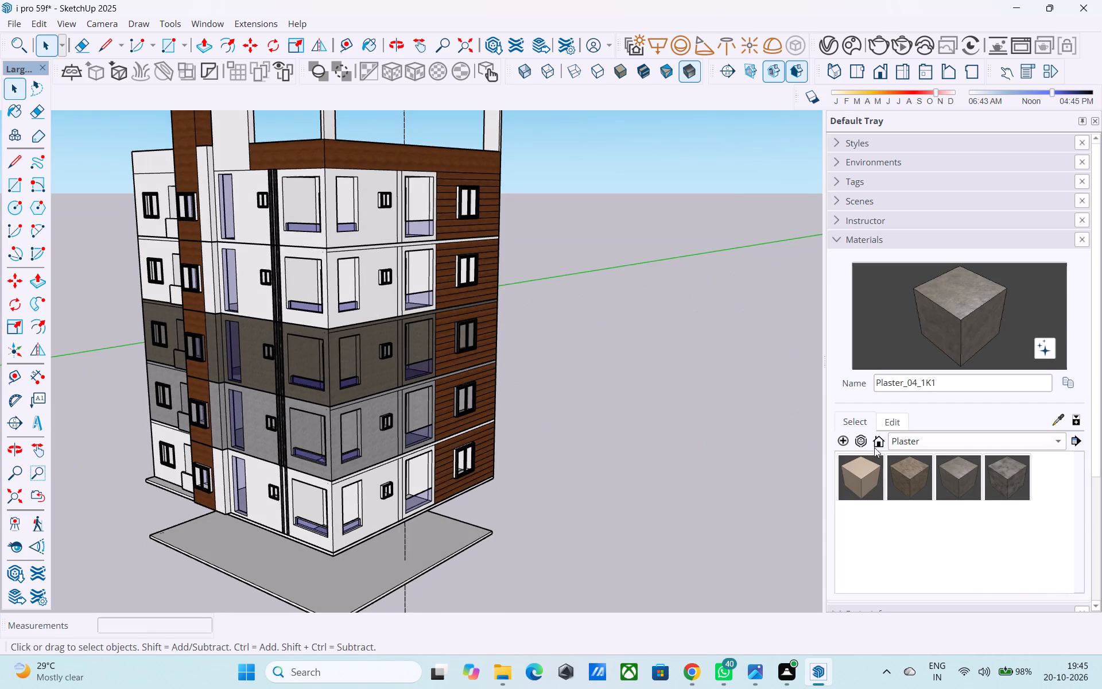
Repaint the middle storey's group with the in-model plaster Plaster_04_1K, matching the grey storey below it.
{"action": "left_click", "coordinate": [892, 441]}
{"action": "left_click", "coordinate": [902, 330]}
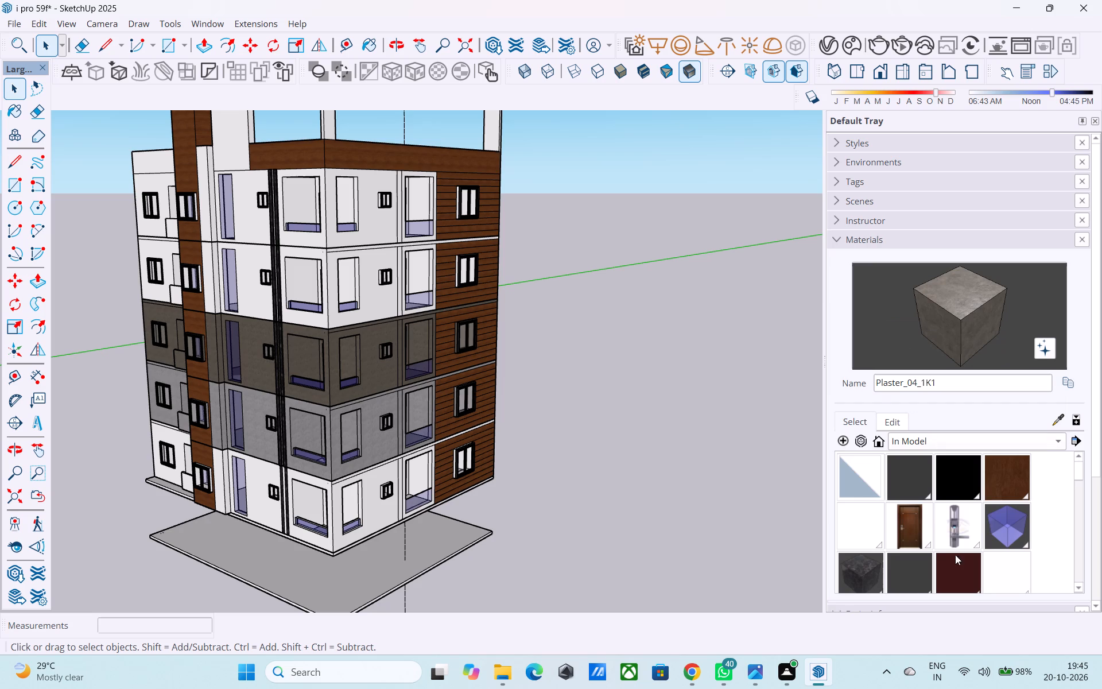
{"action": "scroll", "coordinate": [946, 533], "scroll_direction": "down", "scroll_amount": 3}
{"action": "left_click", "coordinate": [947, 531]}
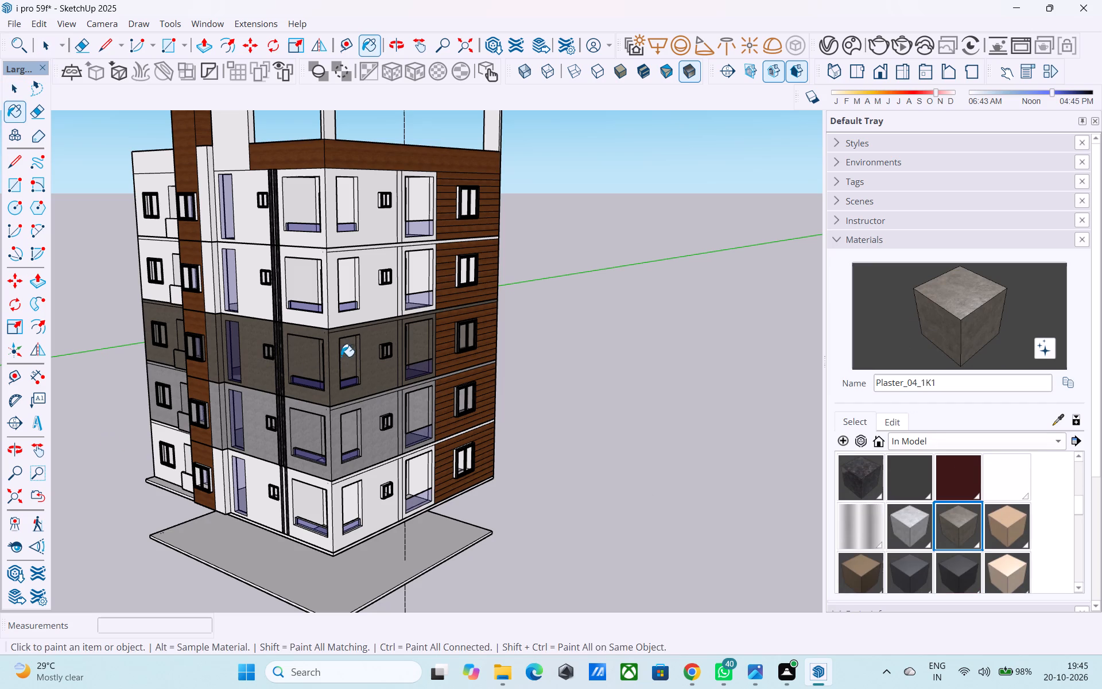
{"action": "key", "text": "space"}
{"action": "left_click", "coordinate": [366, 357]}
{"action": "left_click", "coordinate": [937, 321]}
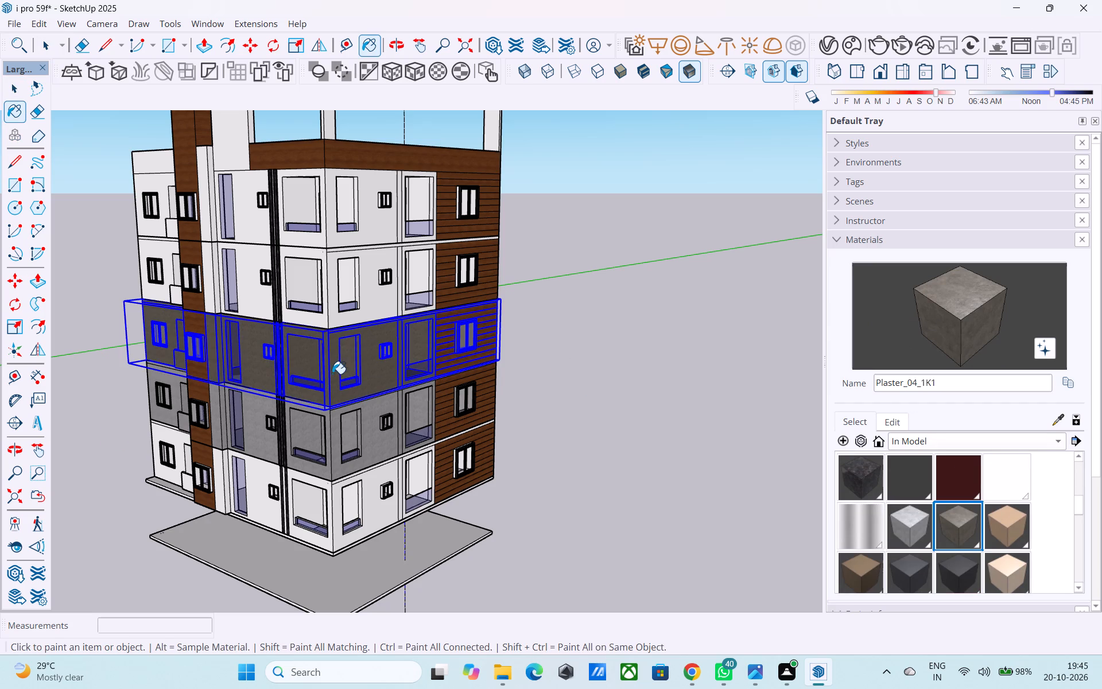
{"action": "left_click", "coordinate": [332, 374]}
{"action": "left_click", "coordinate": [922, 521]}
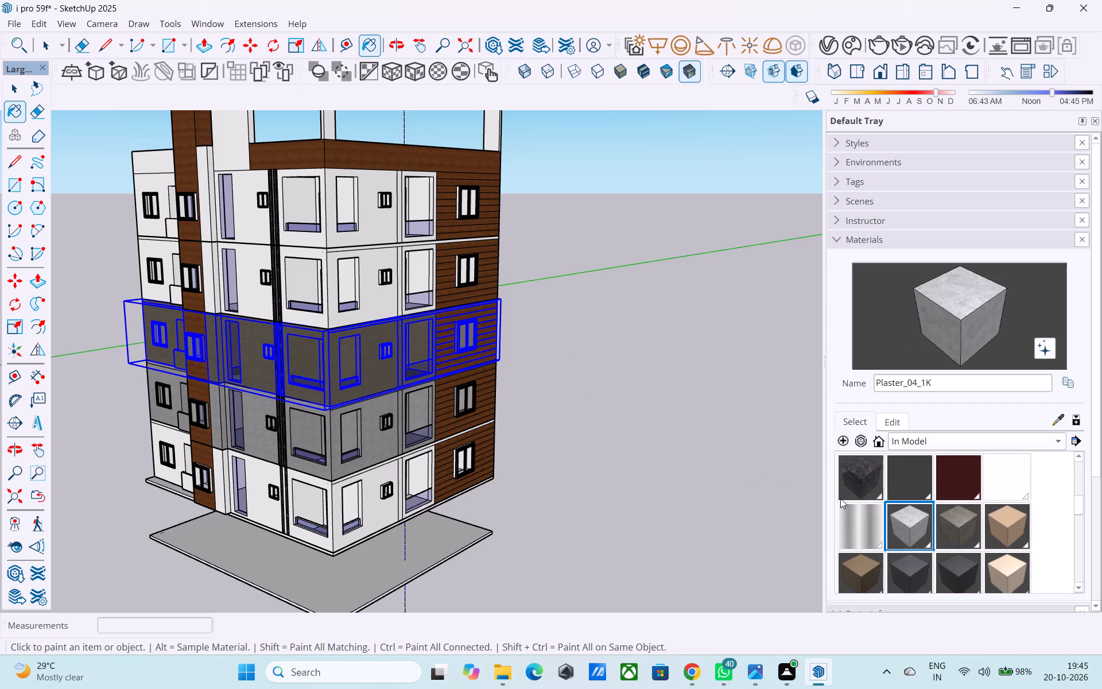
{"action": "left_click", "coordinate": [374, 369]}
{"action": "key", "text": "space"}
{"action": "scroll", "coordinate": [372, 370], "scroll_direction": "down", "scroll_amount": 5}
{"action": "left_click", "coordinate": [545, 335]}
Erase the edges of the small square at the front corner of the building base's underside.
{"action": "middle_click_drag", "start_coordinate": [405, 374], "coordinate": [389, 316]}
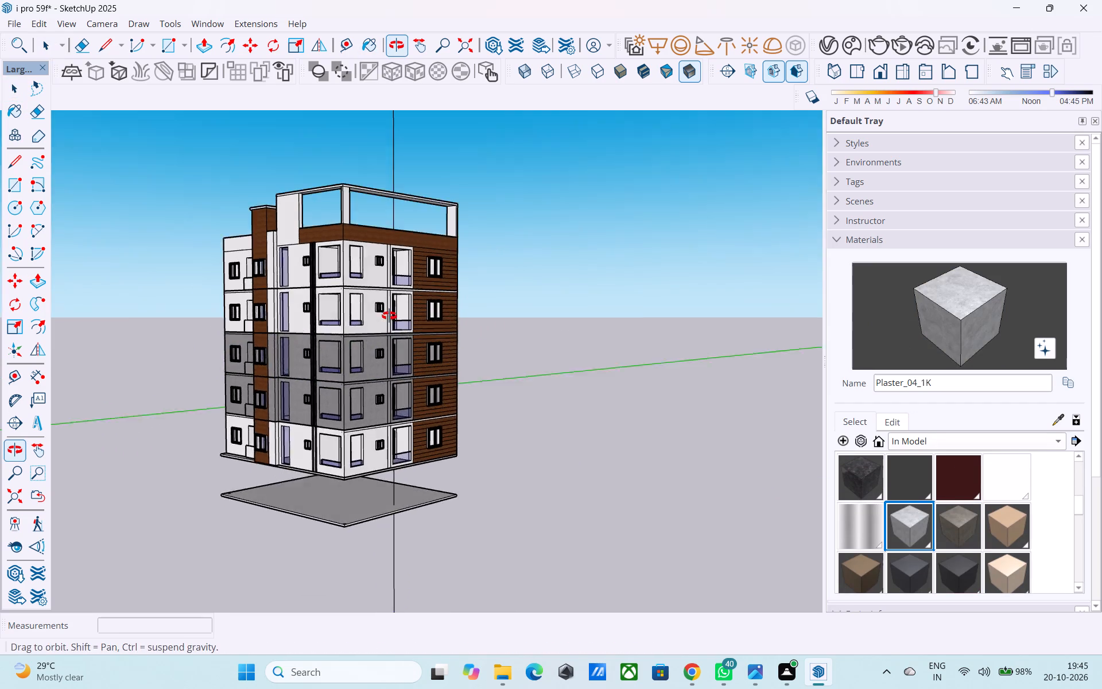
{"action": "middle_click_drag", "start_coordinate": [389, 316], "coordinate": [380, 296]}
{"action": "scroll", "coordinate": [380, 296], "scroll_direction": "up", "scroll_amount": 4}
{"action": "scroll", "coordinate": [381, 297], "scroll_direction": "down", "scroll_amount": 4}
{"action": "middle_click_drag", "start_coordinate": [380, 297], "coordinate": [360, 298]}
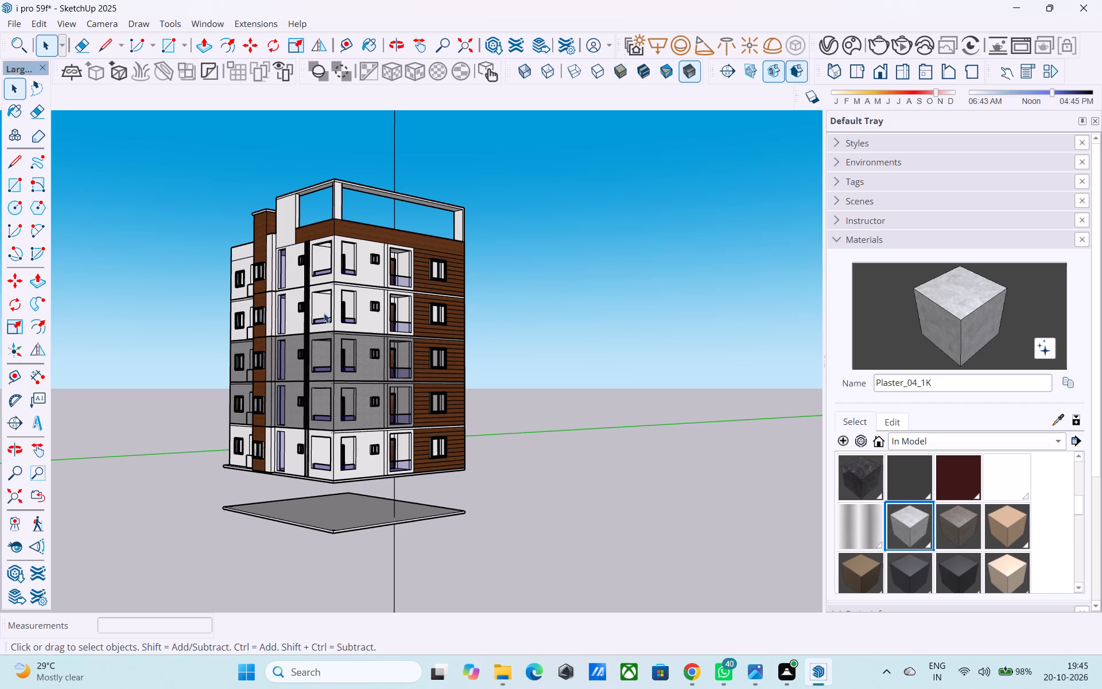
{"action": "scroll", "coordinate": [372, 394], "scroll_direction": "down", "scroll_amount": 2}
{"action": "middle_click_drag", "start_coordinate": [369, 402], "coordinate": [386, 306]}
{"action": "scroll", "coordinate": [382, 322], "scroll_direction": "down", "scroll_amount": 1}
{"action": "scroll", "coordinate": [328, 457], "scroll_direction": "up", "scroll_amount": 6}
{"action": "middle_click_drag", "start_coordinate": [325, 475], "coordinate": [314, 512]}
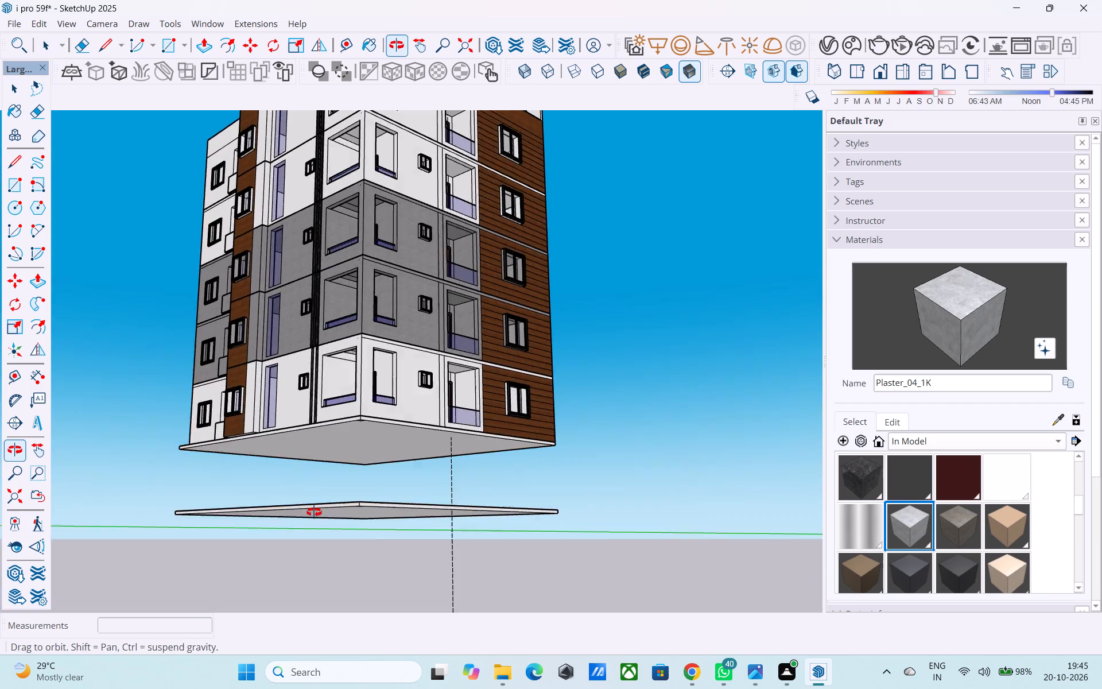
{"action": "middle_click_drag", "start_coordinate": [314, 512], "coordinate": [392, 438]}
{"action": "scroll", "coordinate": [340, 488], "scroll_direction": "up", "scroll_amount": 2}
{"action": "scroll", "coordinate": [475, 328], "scroll_direction": "up", "scroll_amount": 10}
{"action": "left_click", "coordinate": [419, 312]}
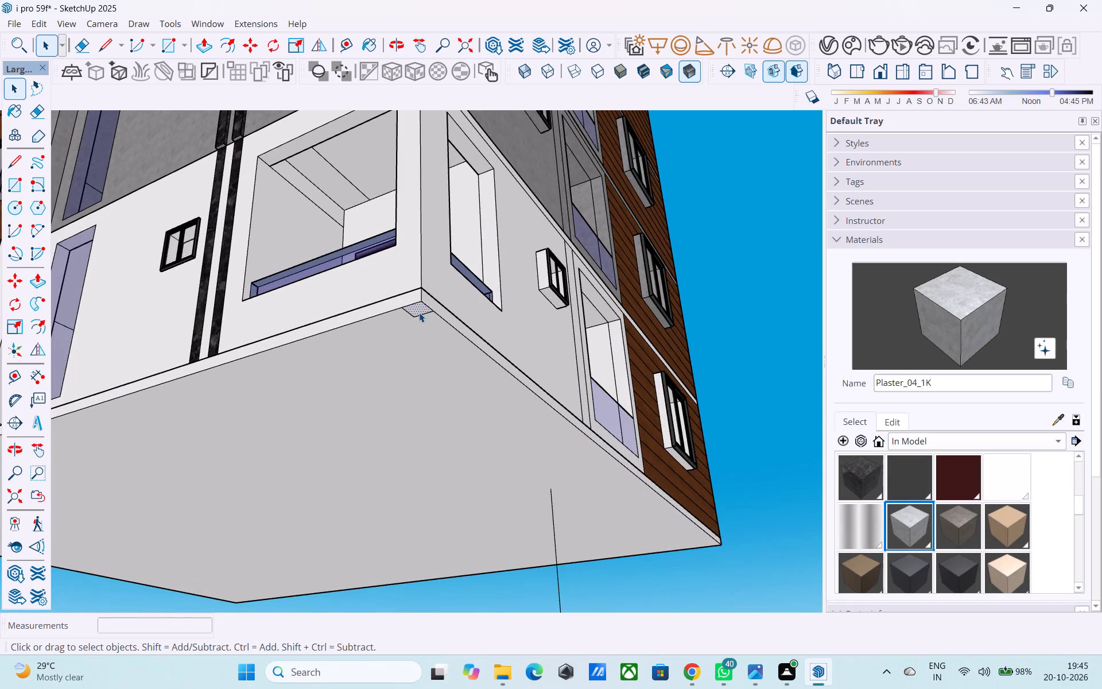
{"action": "scroll", "coordinate": [419, 312], "scroll_direction": "up", "scroll_amount": 8}
{"action": "key", "text": "e"}
{"action": "left_click_drag", "start_coordinate": [416, 312], "coordinate": [410, 332]}
{"action": "left_click_drag", "start_coordinate": [418, 319], "coordinate": [397, 327]}
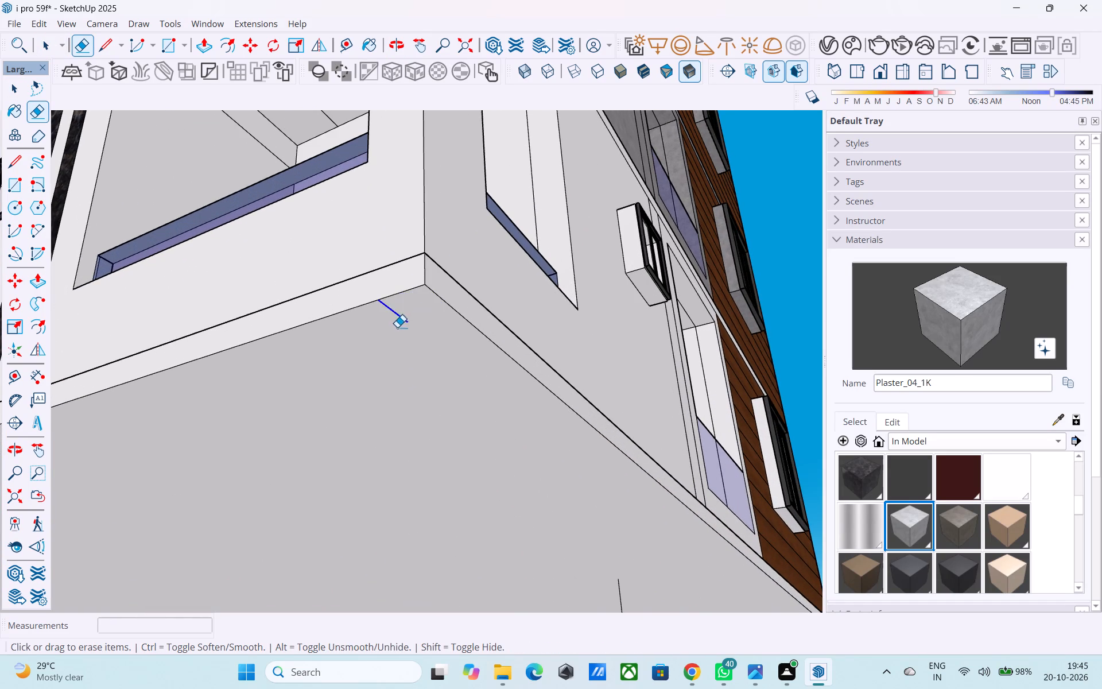
{"action": "left_click_drag", "start_coordinate": [397, 327], "coordinate": [397, 327]}
Offset the outline of the building base's underside face 9" inward.
{"action": "scroll", "coordinate": [398, 365], "scroll_direction": "down", "scroll_amount": 9}
{"action": "middle_click_drag", "start_coordinate": [398, 412], "coordinate": [397, 465]}
{"action": "scroll", "coordinate": [397, 446], "scroll_direction": "down", "scroll_amount": 5}
{"action": "key", "text": "space"}
{"action": "middle_click_drag", "start_coordinate": [397, 452], "coordinate": [416, 417]}
{"action": "left_click", "coordinate": [405, 445]}
{"action": "key", "text": "f"}
{"action": "left_click", "coordinate": [402, 444]}
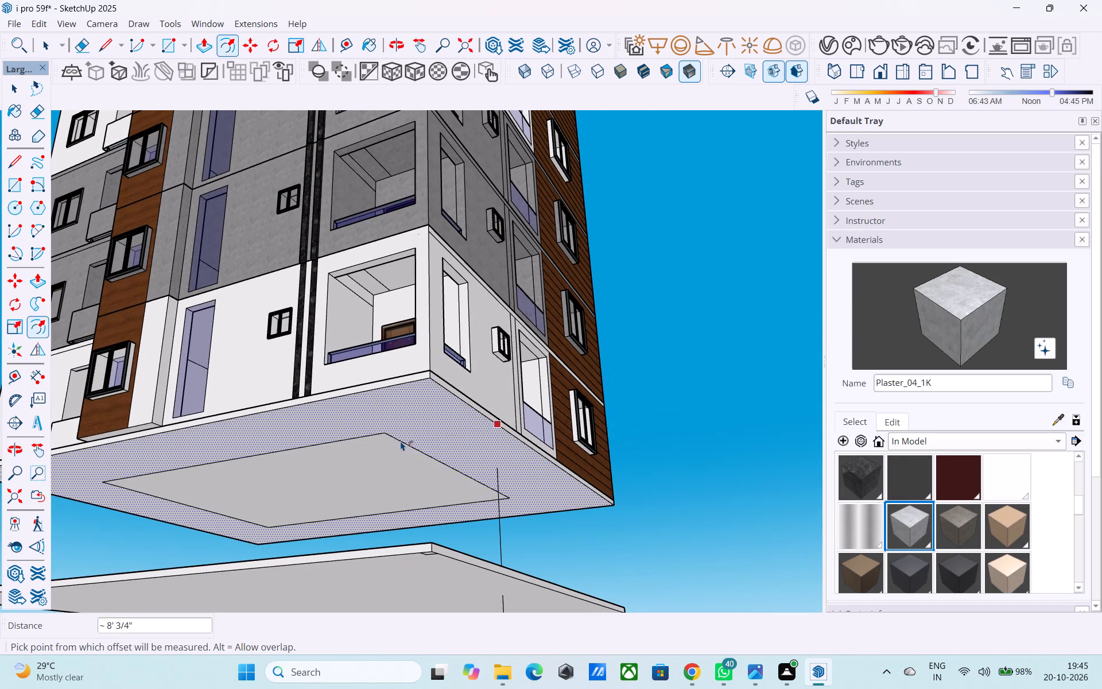
{"action": "type", "text": "6\""}
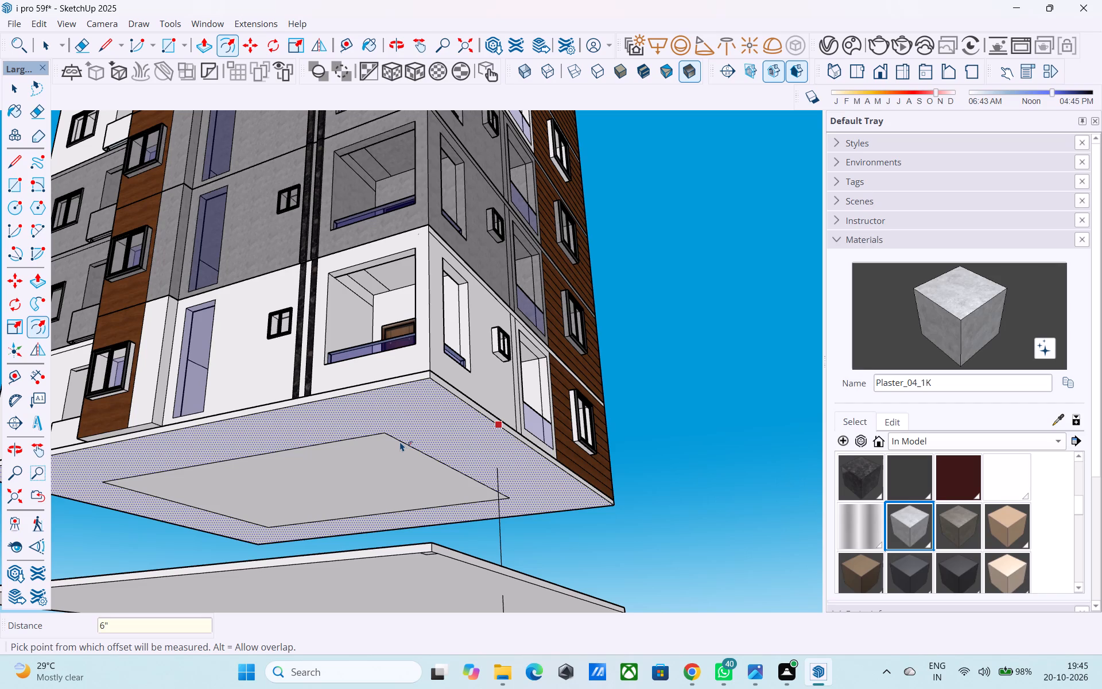
{"action": "key", "text": "Return"}
{"action": "type", "text": "9\""}
{"action": "key", "text": "Return"}
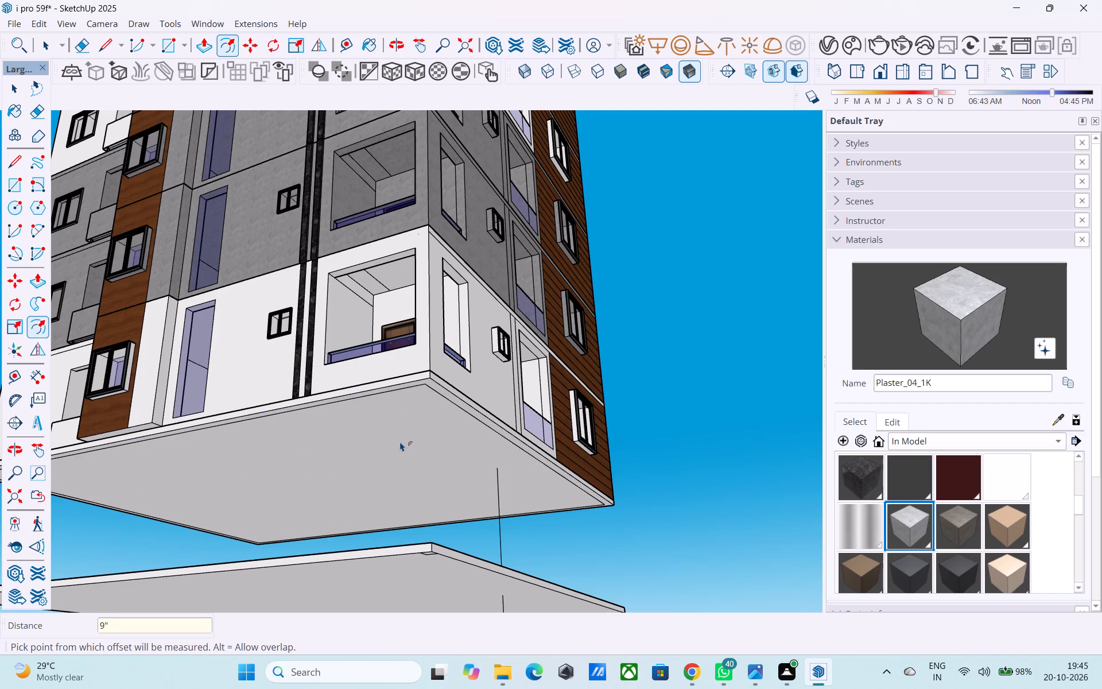
{"action": "key", "text": "space"}
Examine the building's underside and the separate slab below it from different angles.
{"action": "scroll", "coordinate": [403, 443], "scroll_direction": "down", "scroll_amount": 4}
{"action": "middle_click_drag", "start_coordinate": [400, 446], "coordinate": [387, 399]}
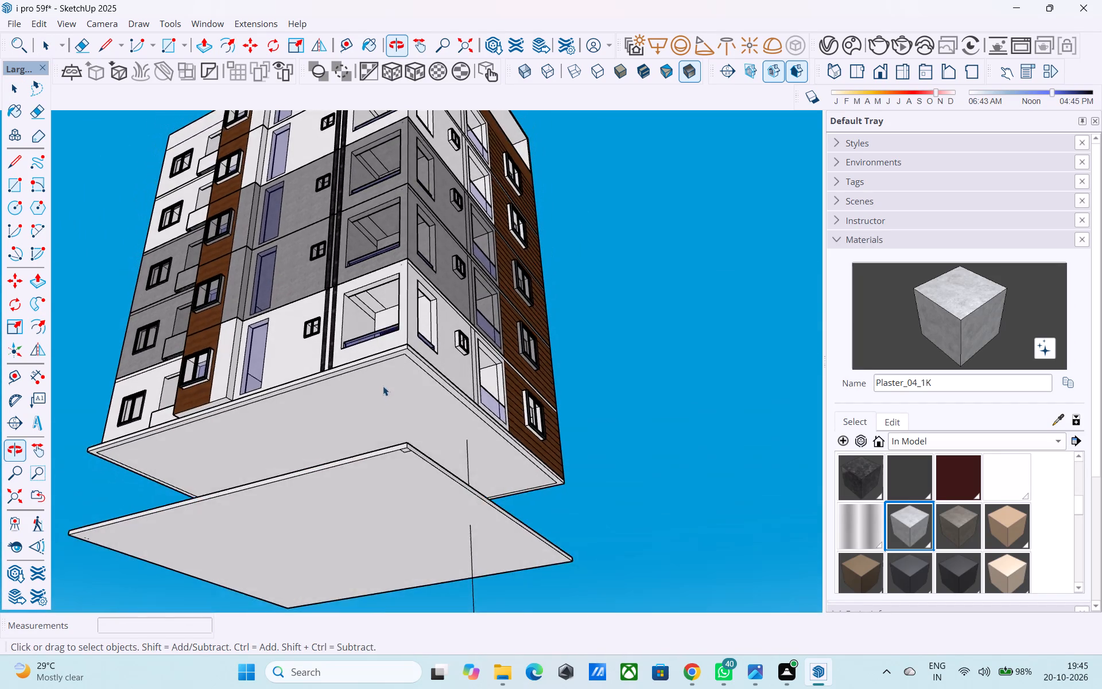
{"action": "scroll", "coordinate": [383, 385], "scroll_direction": "up", "scroll_amount": 2}
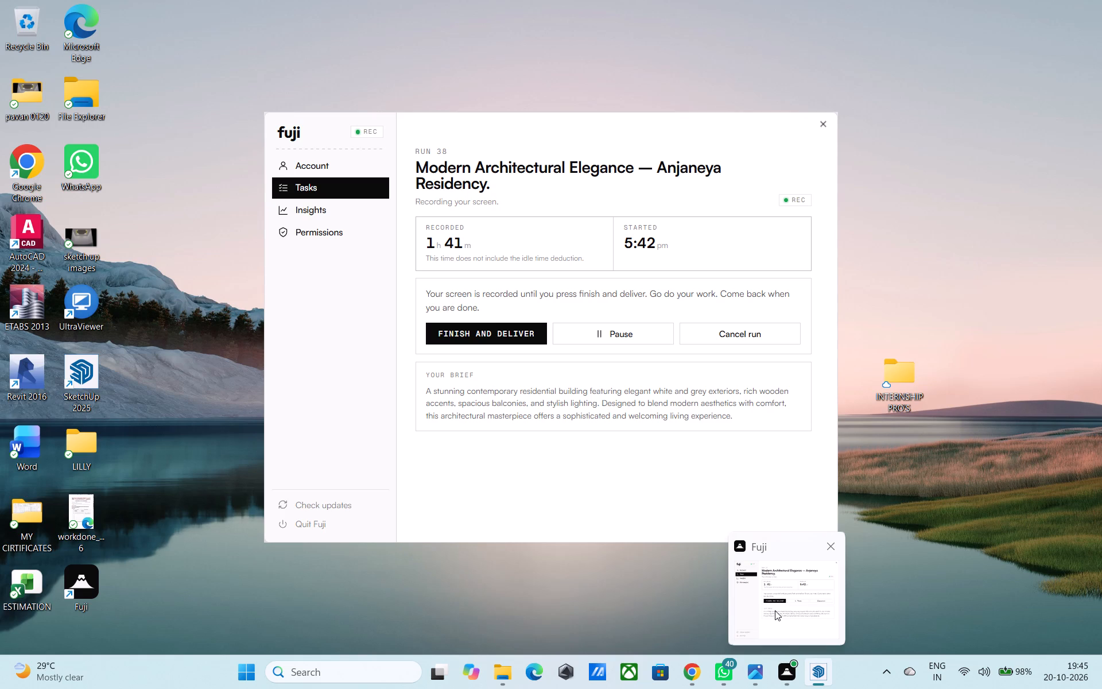
{"action": "middle_click_drag", "start_coordinate": [508, 494], "coordinate": [451, 479]}
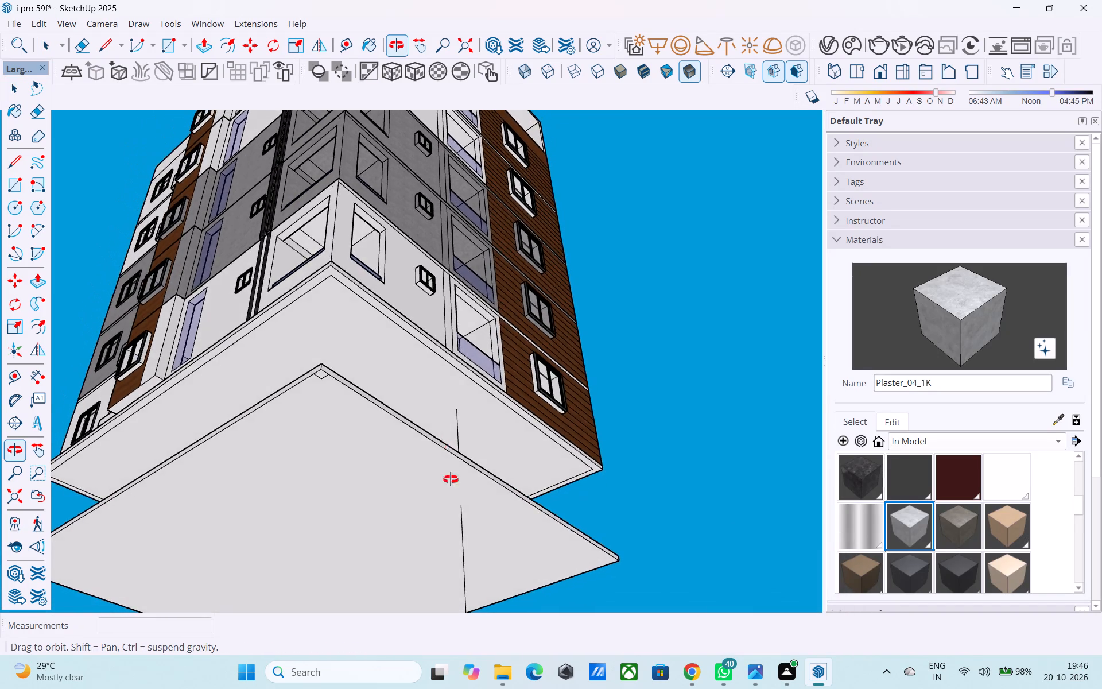
{"action": "middle_click_drag", "start_coordinate": [451, 479], "coordinate": [453, 490]}
{"action": "scroll", "coordinate": [452, 492], "scroll_direction": "down", "scroll_amount": 5}
{"action": "middle_click_drag", "start_coordinate": [448, 490], "coordinate": [447, 493]}
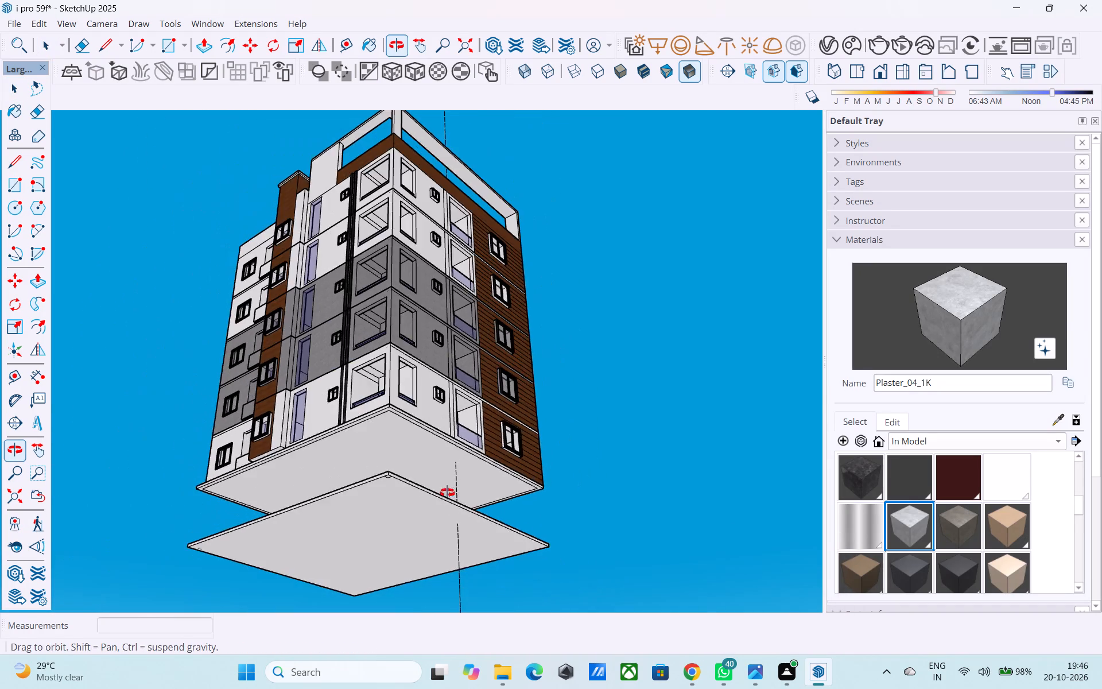
{"action": "middle_click_drag", "start_coordinate": [447, 493], "coordinate": [456, 543]}
{"action": "middle_click_drag", "start_coordinate": [447, 526], "coordinate": [429, 598]}
{"action": "scroll", "coordinate": [430, 547], "scroll_direction": "down", "scroll_amount": 3}
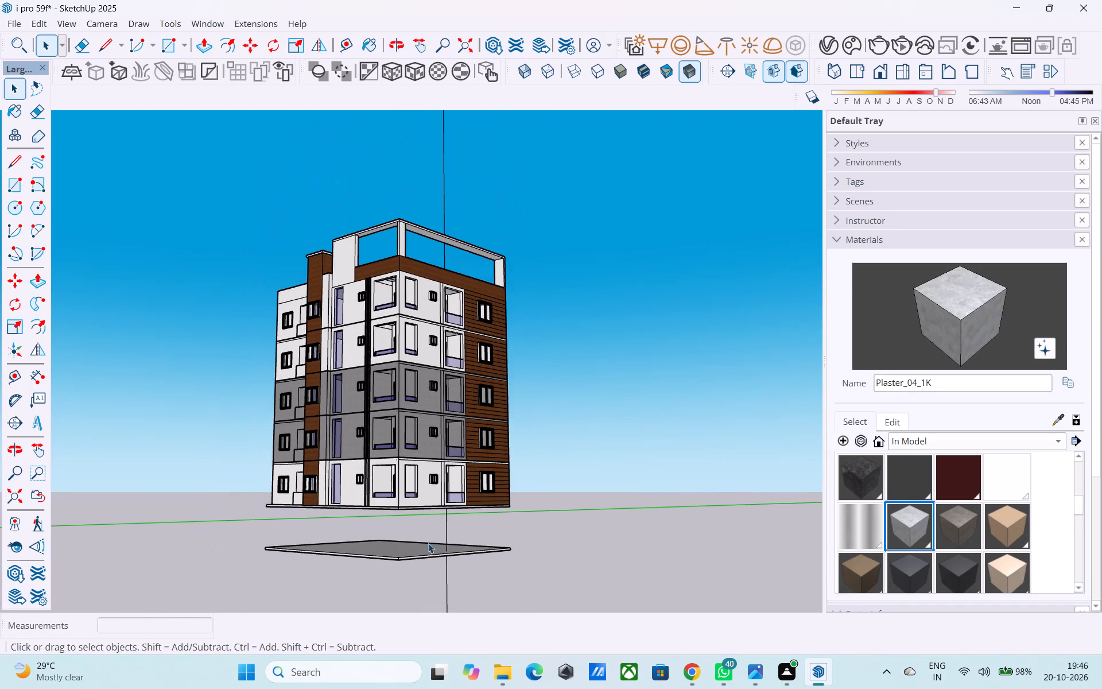
{"action": "middle_click_drag", "start_coordinate": [395, 490], "coordinate": [361, 372]}
{"action": "middle_click_drag", "start_coordinate": [397, 457], "coordinate": [326, 377]}
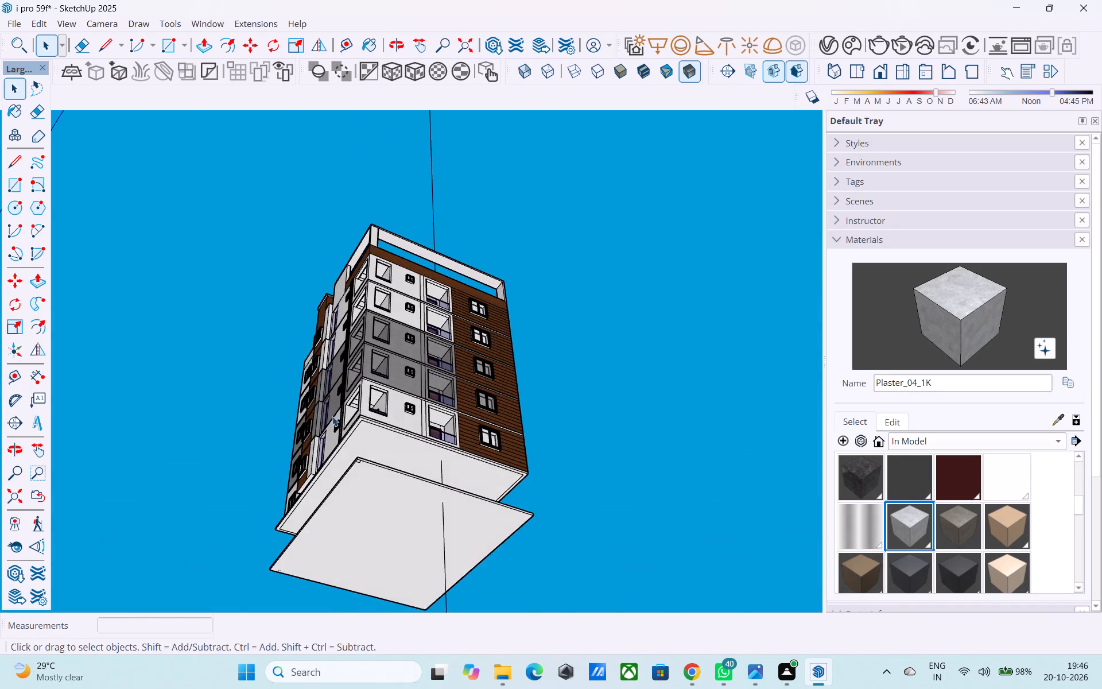
Draw a 2' by 2' rectangle on the base's underside, starting at the front corner of the 9" offset outline.
{"action": "scroll", "coordinate": [335, 425], "scroll_direction": "up", "scroll_amount": 10}
{"action": "middle_click_drag", "start_coordinate": [418, 455], "coordinate": [444, 476]}
{"action": "scroll", "coordinate": [418, 458], "scroll_direction": "up", "scroll_amount": 10}
{"action": "scroll", "coordinate": [371, 424], "scroll_direction": "down", "scroll_amount": 4}
{"action": "middle_click_drag", "start_coordinate": [367, 420], "coordinate": [362, 417]}
{"action": "scroll", "coordinate": [364, 420], "scroll_direction": "up", "scroll_amount": 4}
{"action": "key", "text": "r"}
{"action": "key", "text": "e"}
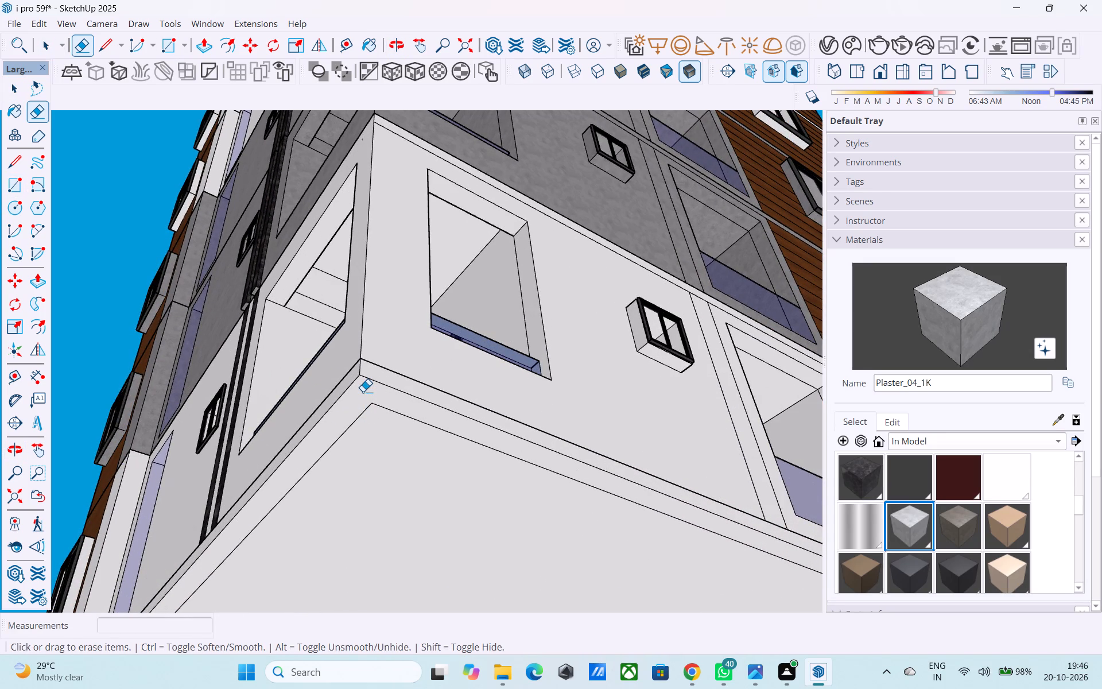
{"action": "key", "text": "r"}
{"action": "left_click", "coordinate": [370, 411]}
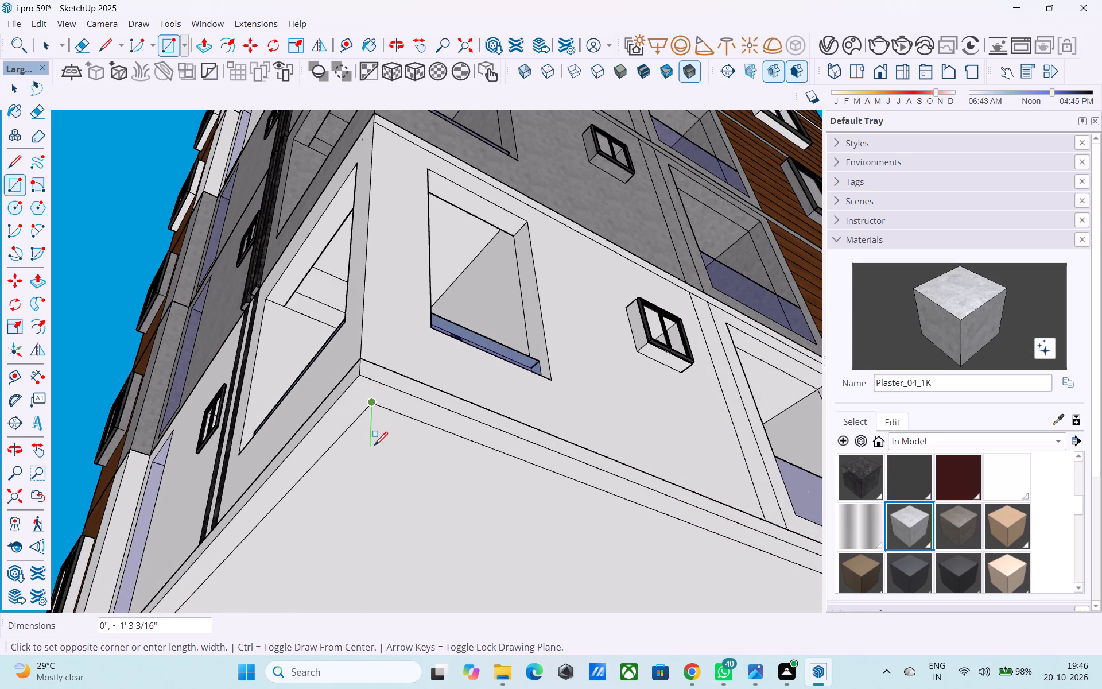
{"action": "type", "text": "2',2'"}
{"action": "key", "text": "Return"}
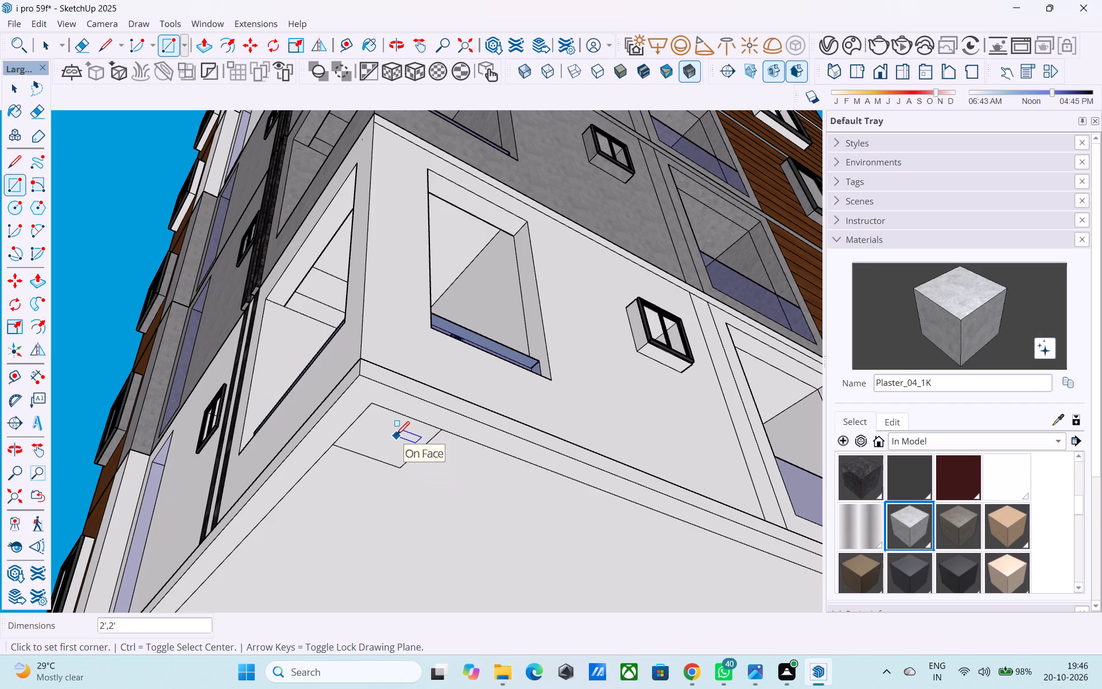
Resize the rectangle at the front corner of the base's underside to 2' by 1' and select its face.
{"action": "type", "text": "2',1'"}
{"action": "key", "text": "Return"}
{"action": "key", "text": "space"}
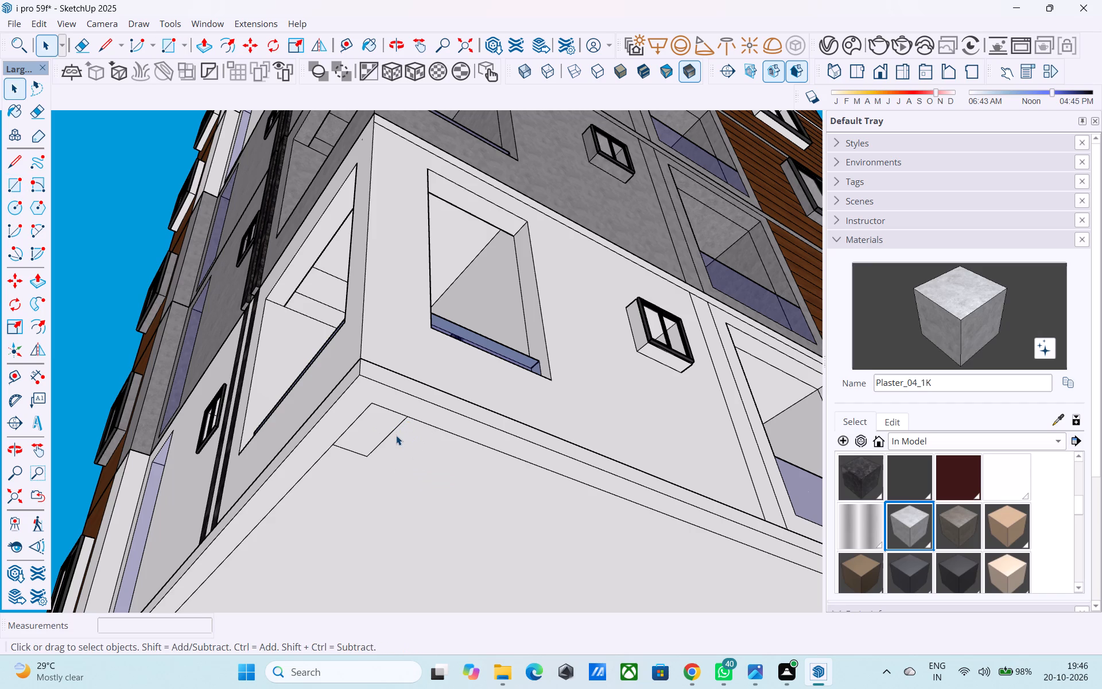
{"action": "left_click", "coordinate": [372, 429]}
Draw a 44' 6" centre line across the base's underside, from the midpoint of the inset outline's front edge to its rear edge.
{"action": "scroll", "coordinate": [355, 430], "scroll_direction": "down", "scroll_amount": 9}
{"action": "middle_click_drag", "start_coordinate": [339, 441], "coordinate": [340, 474]}
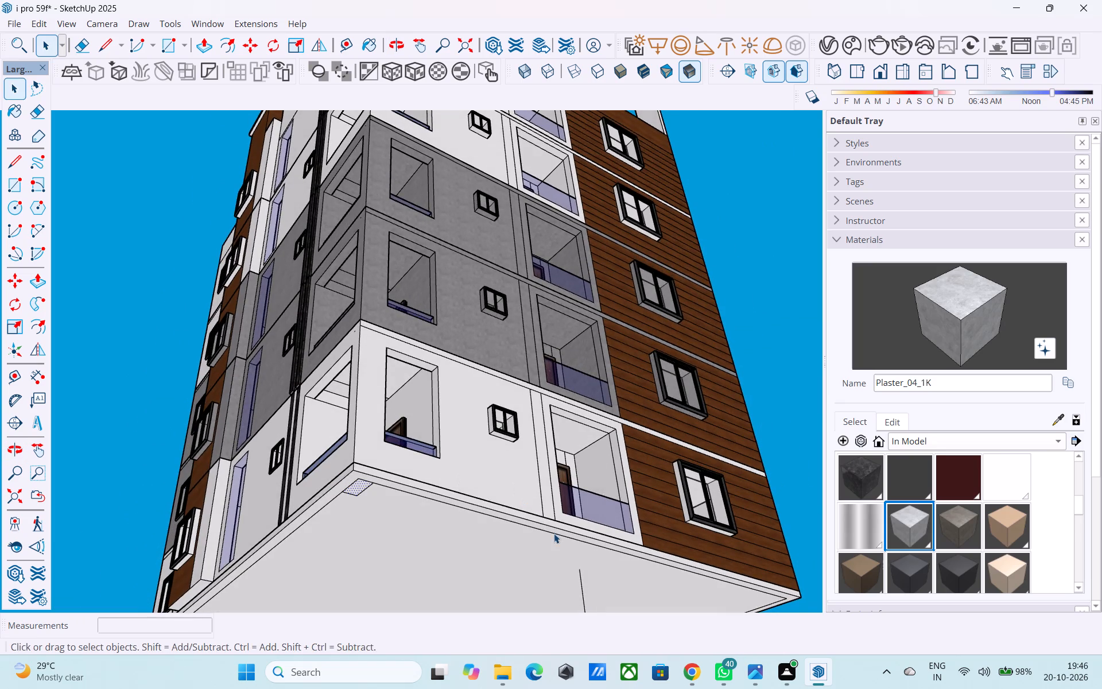
{"action": "scroll", "coordinate": [554, 533], "scroll_direction": "up", "scroll_amount": 3}
{"action": "scroll", "coordinate": [554, 533], "scroll_direction": "down", "scroll_amount": 4}
{"action": "scroll", "coordinate": [572, 530], "scroll_direction": "up", "scroll_amount": 1}
{"action": "key", "text": "l"}
{"action": "scroll", "coordinate": [581, 539], "scroll_direction": "up", "scroll_amount": 2}
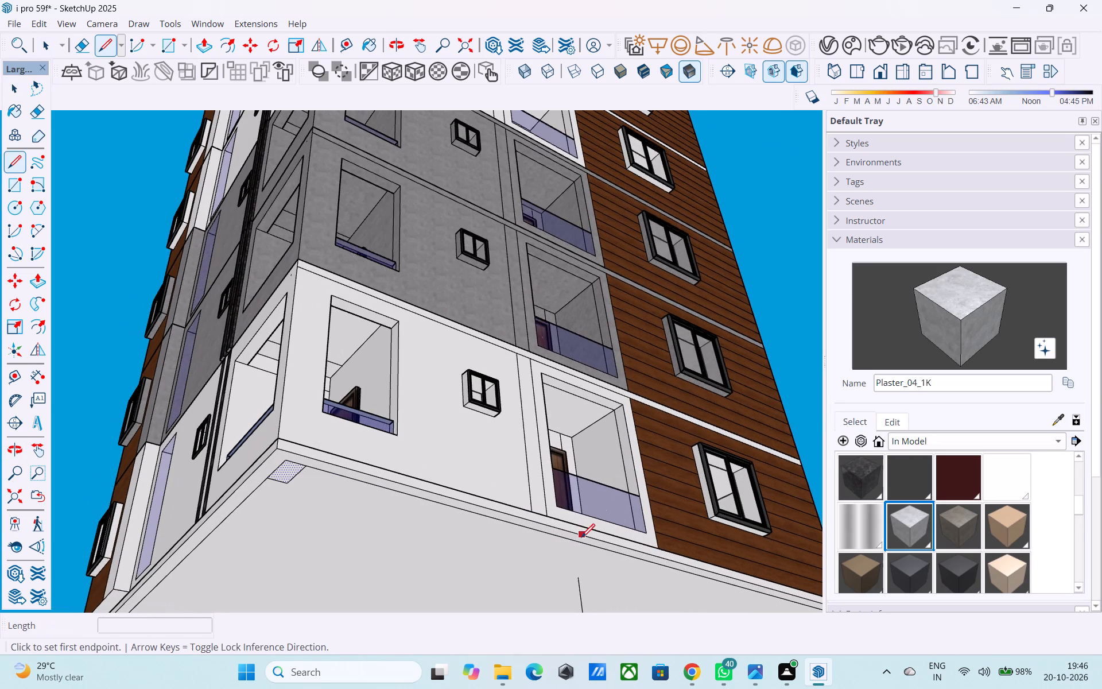
{"action": "left_click", "coordinate": [621, 560]}
{"action": "key", "text": "l"}
{"action": "left_click", "coordinate": [620, 555]}
{"action": "scroll", "coordinate": [620, 554], "scroll_direction": "down", "scroll_amount": 8}
{"action": "middle_click_drag", "start_coordinate": [591, 549], "coordinate": [771, 447], "text": "shift"}
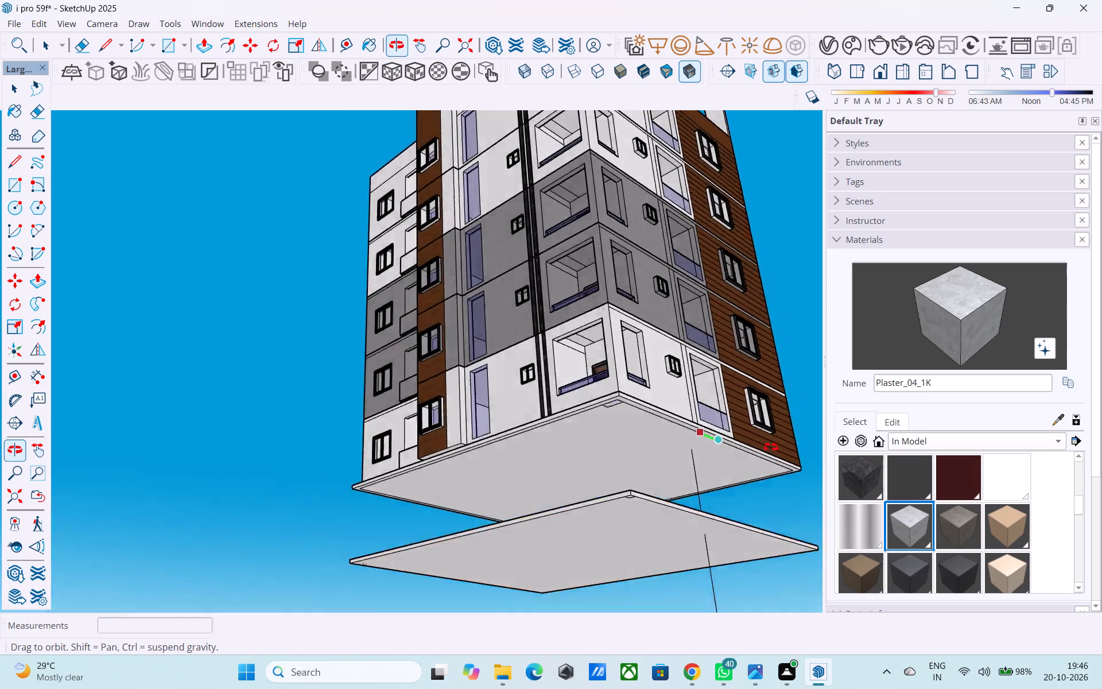
{"action": "middle_click_drag", "start_coordinate": [771, 447], "coordinate": [833, 463], "text": "shift"}
{"action": "scroll", "coordinate": [554, 517], "scroll_direction": "up", "scroll_amount": 13}
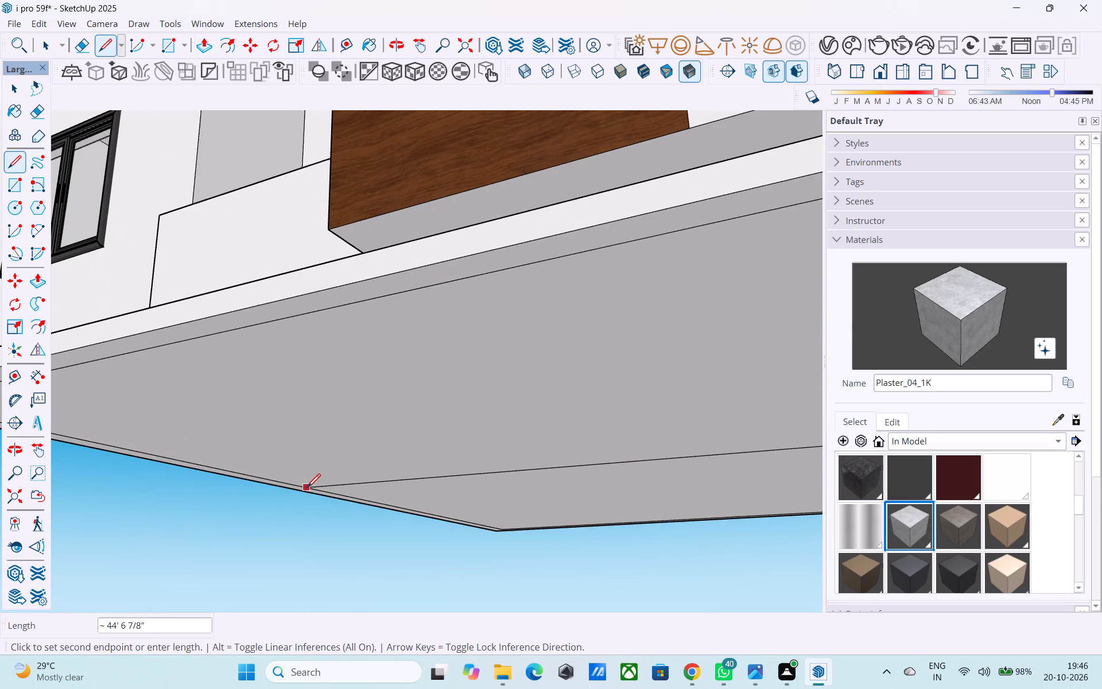
{"action": "scroll", "coordinate": [316, 489], "scroll_direction": "up", "scroll_amount": 12}
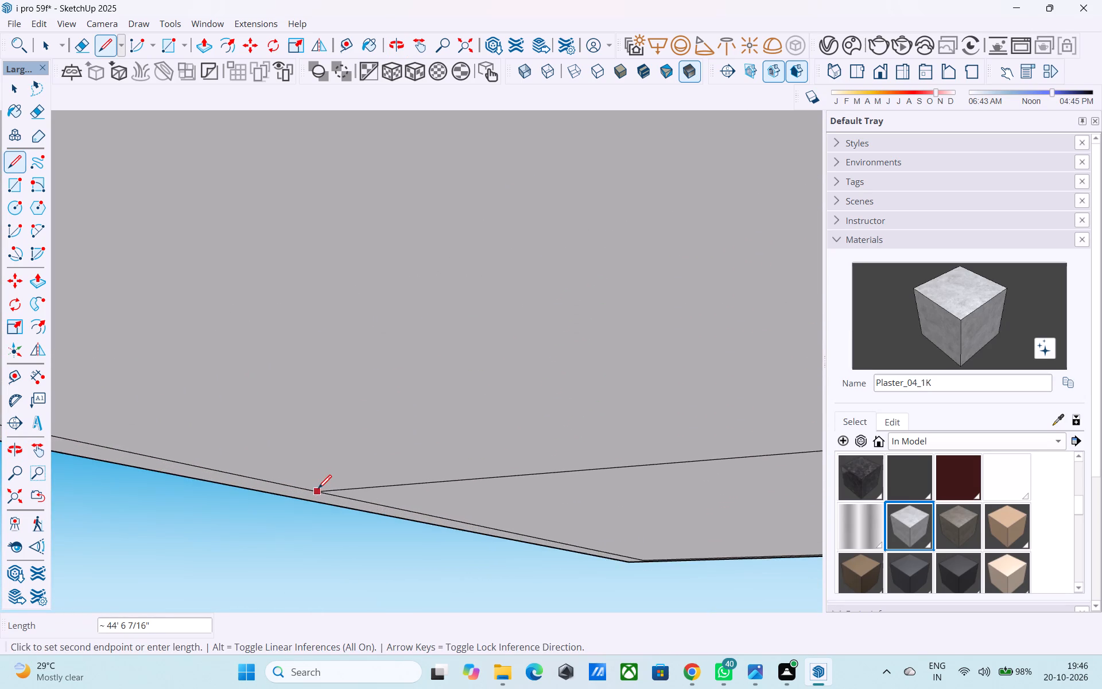
{"action": "scroll", "coordinate": [318, 490], "scroll_direction": "up", "scroll_amount": 4}
{"action": "middle_click_drag", "start_coordinate": [323, 491], "coordinate": [645, 490]}
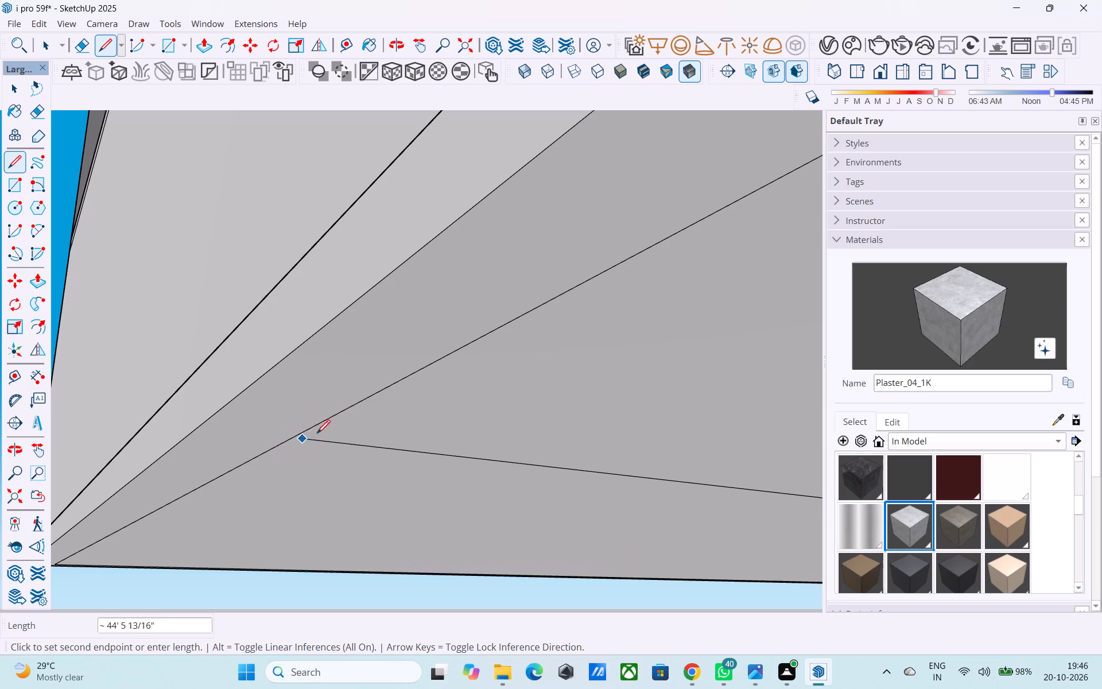
{"action": "scroll", "coordinate": [451, 340], "scroll_direction": "down", "scroll_amount": 4}
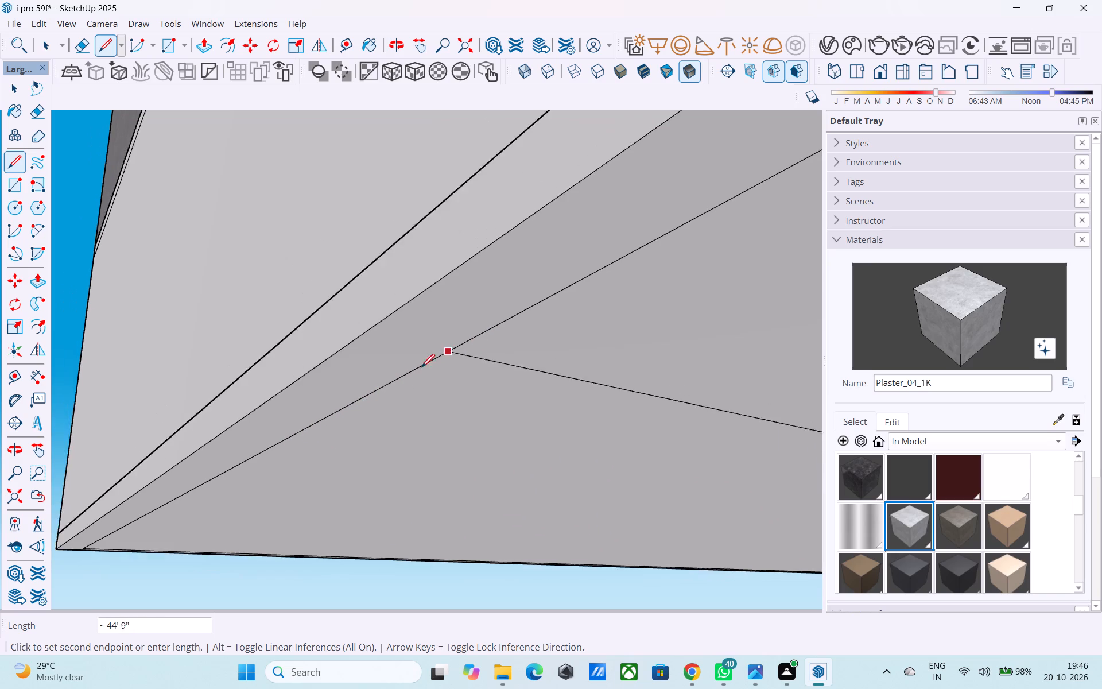
{"action": "scroll", "coordinate": [421, 369], "scroll_direction": "down", "scroll_amount": 13}
{"action": "middle_click_drag", "start_coordinate": [369, 447], "coordinate": [650, 385]}
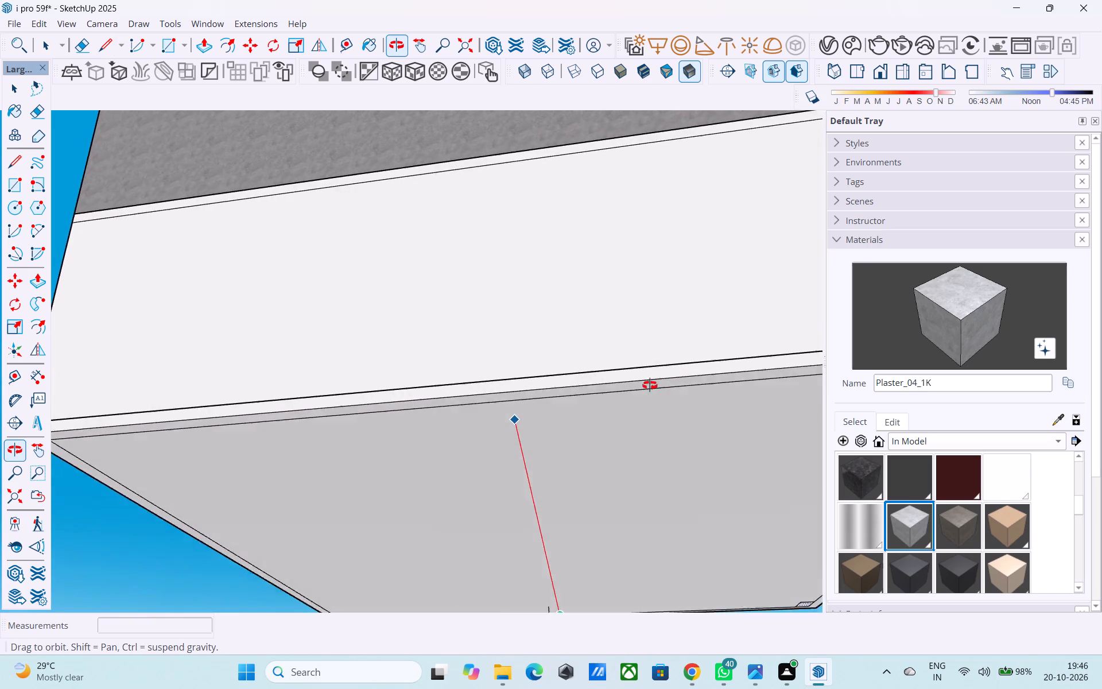
{"action": "middle_click_drag", "start_coordinate": [650, 385], "coordinate": [697, 374]}
{"action": "middle_click_drag", "start_coordinate": [526, 473], "coordinate": [510, 405]}
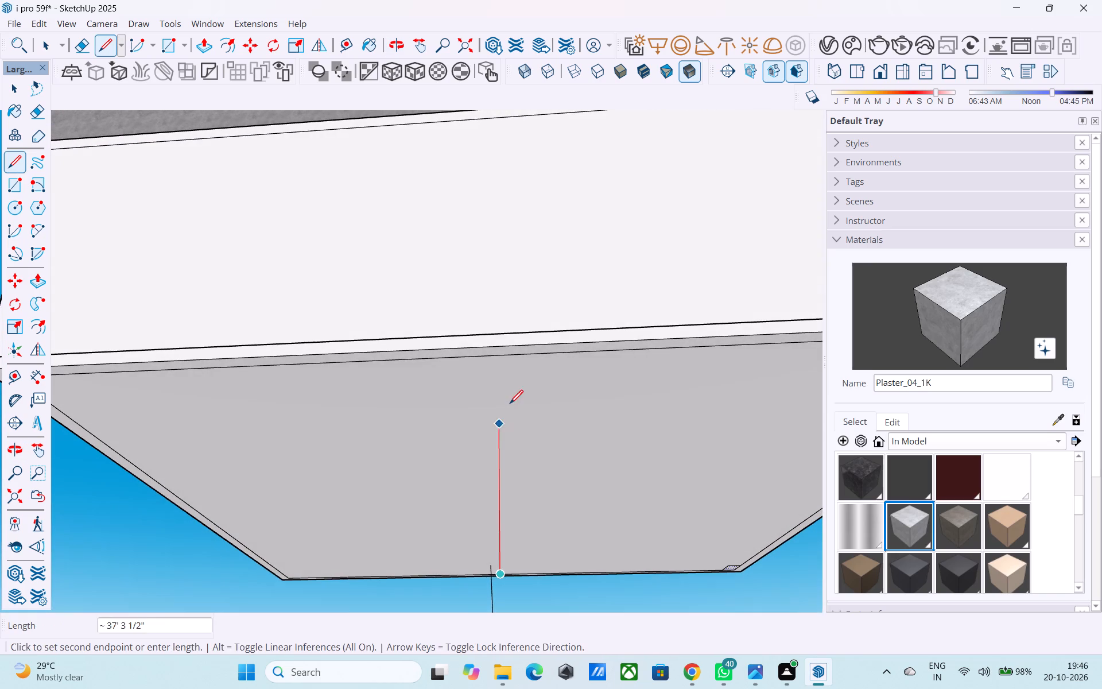
{"action": "left_click", "coordinate": [500, 356]}
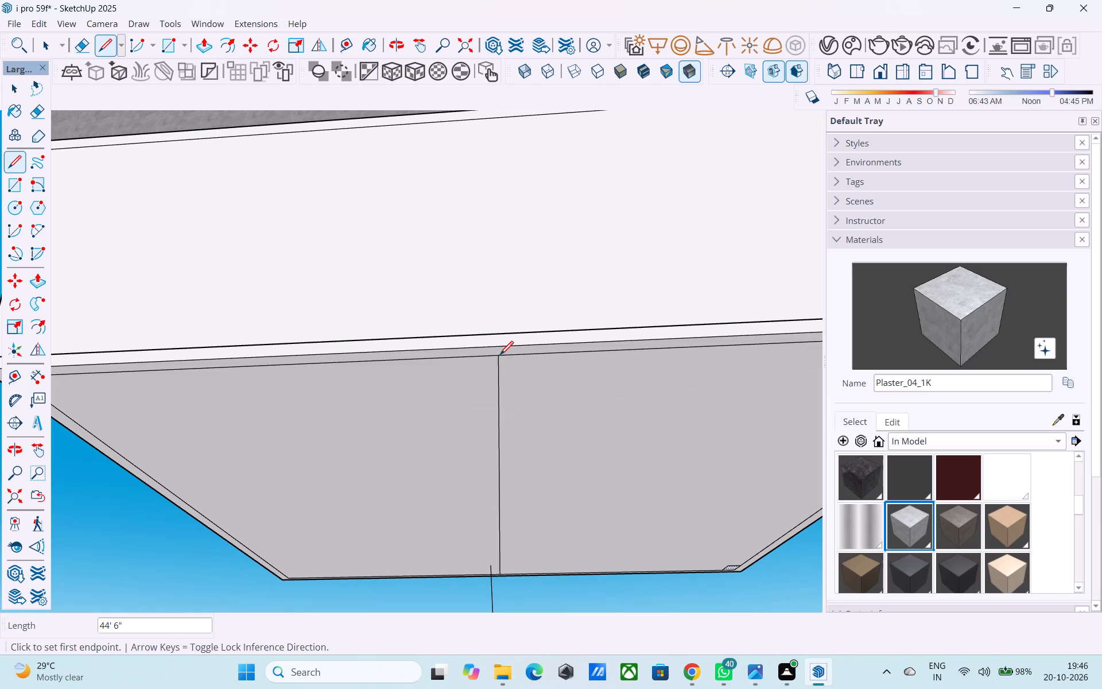
Draw a 38' 6" centre line between the midpoints of the inset outline's two side edges, crossing the first centre line.
{"action": "scroll", "coordinate": [500, 356], "scroll_direction": "down", "scroll_amount": 4}
{"action": "middle_click_drag", "start_coordinate": [497, 357], "coordinate": [732, 336]}
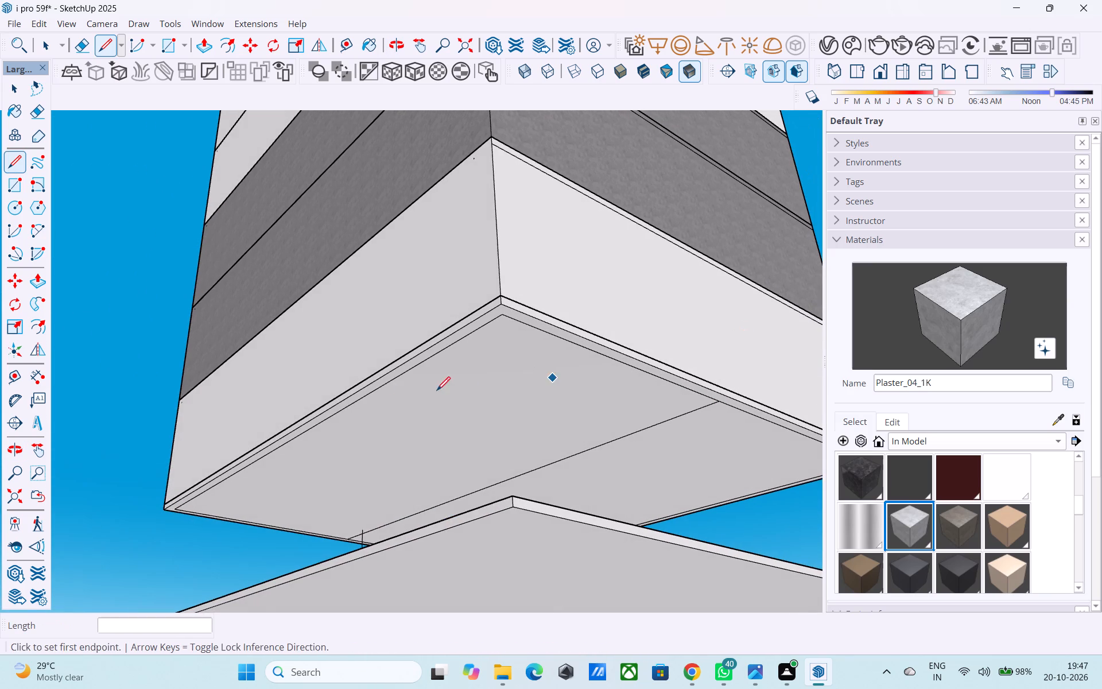
{"action": "scroll", "coordinate": [278, 435], "scroll_direction": "up", "scroll_amount": 3}
{"action": "left_click", "coordinate": [298, 439]}
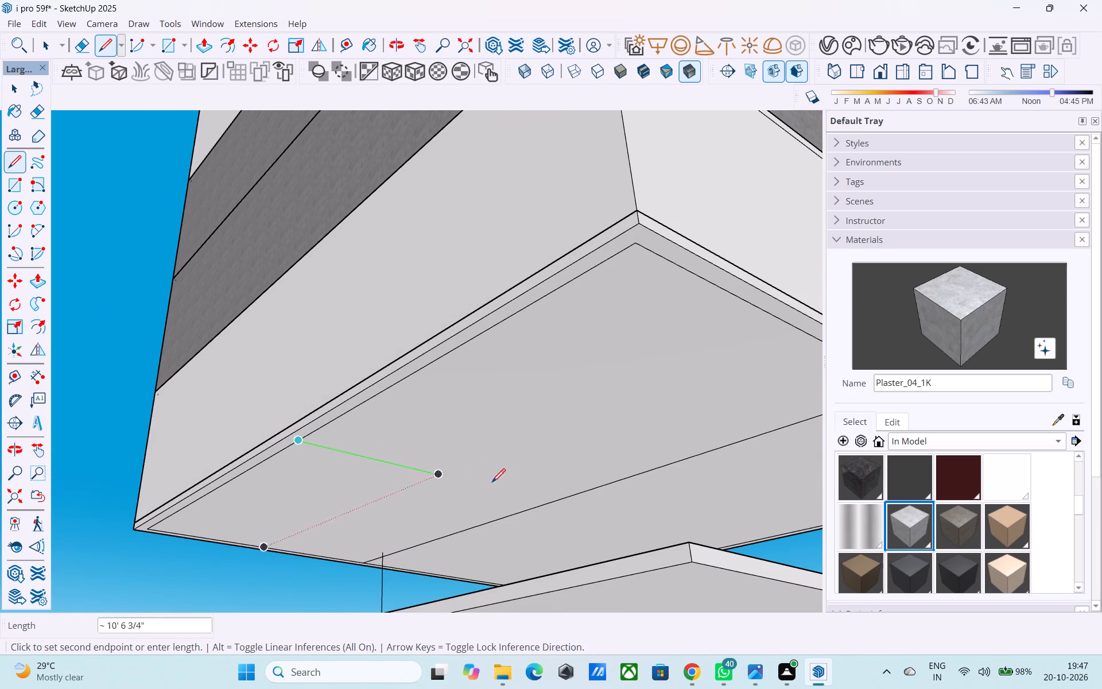
{"action": "middle_click_drag", "start_coordinate": [508, 492], "coordinate": [205, 466]}
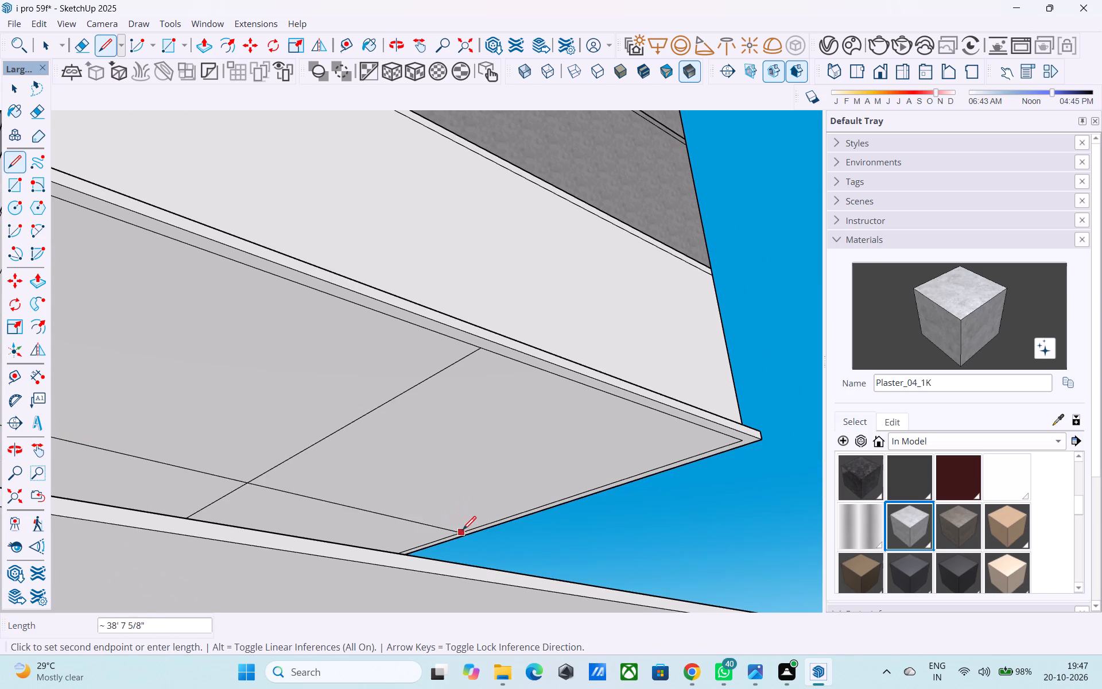
{"action": "left_click", "coordinate": [488, 528]}
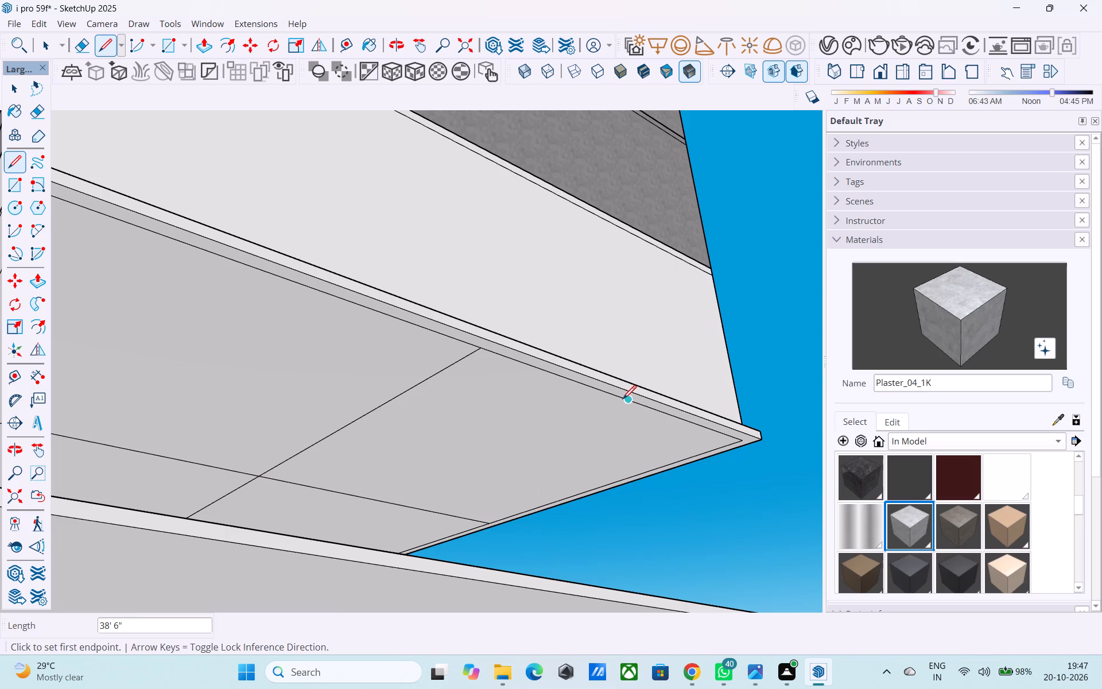
Draw a 44' 6" front-to-rear line through the middle of the underside half nearest the 2' by 1' rectangle.
{"action": "scroll", "coordinate": [624, 406], "scroll_direction": "down", "scroll_amount": 4}
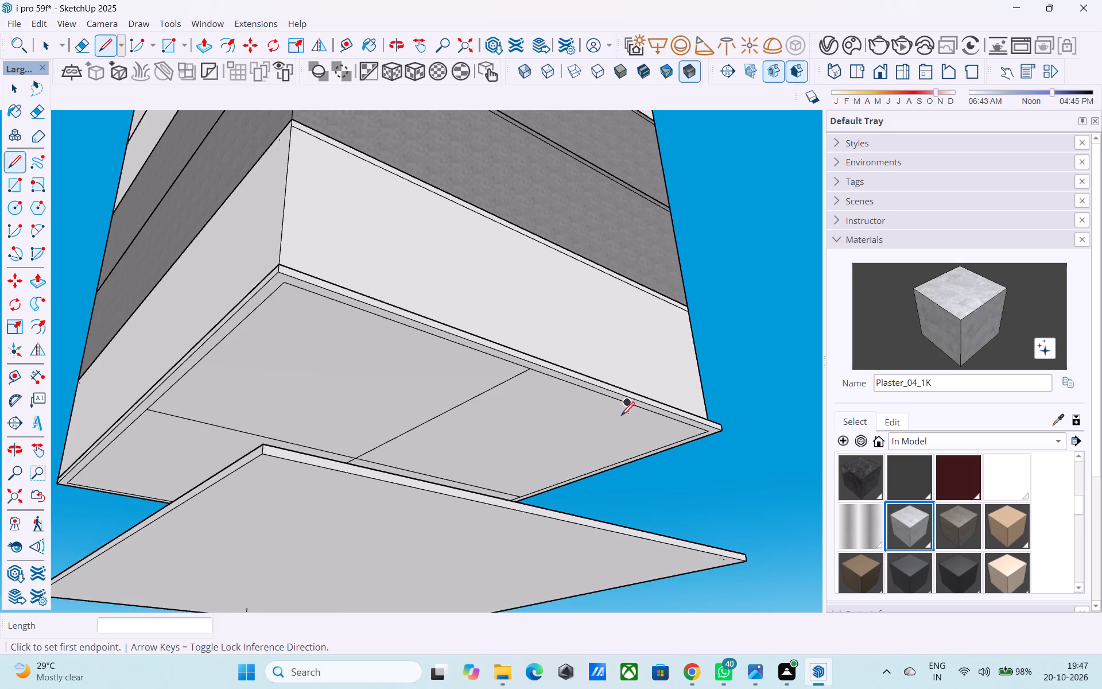
{"action": "scroll", "coordinate": [621, 416], "scroll_direction": "up", "scroll_amount": 6}
{"action": "left_click", "coordinate": [631, 392]}
{"action": "middle_click_drag", "start_coordinate": [308, 470], "coordinate": [309, 477]}
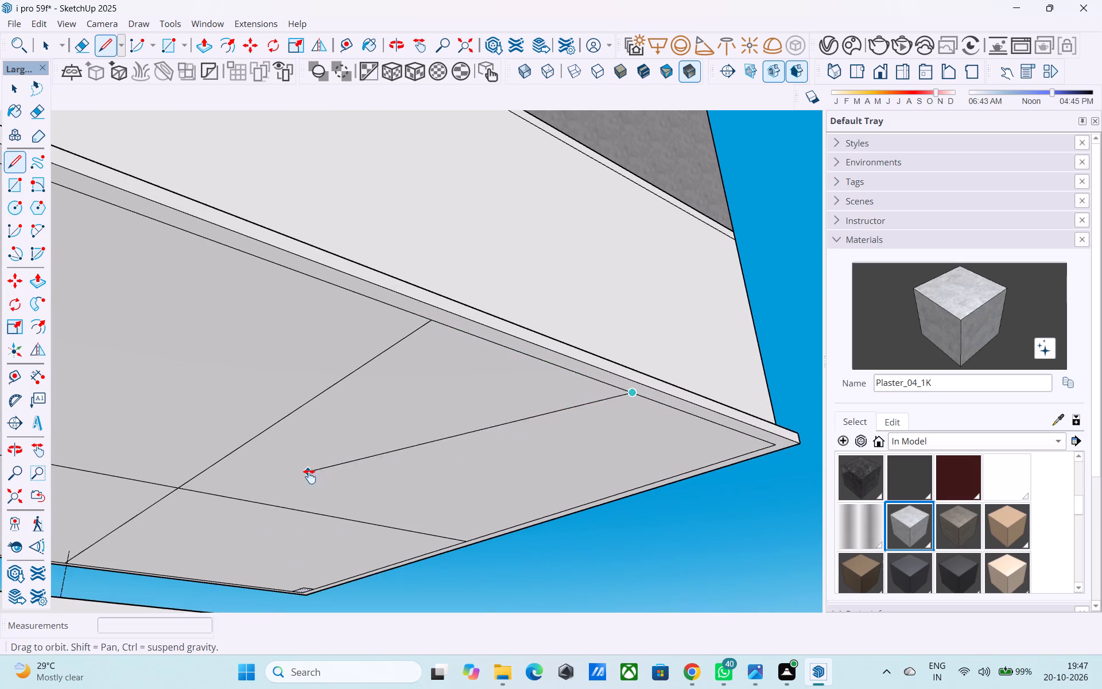
{"action": "middle_click_drag", "start_coordinate": [309, 477], "coordinate": [452, 500]}
{"action": "scroll", "coordinate": [319, 584], "scroll_direction": "up", "scroll_amount": 3}
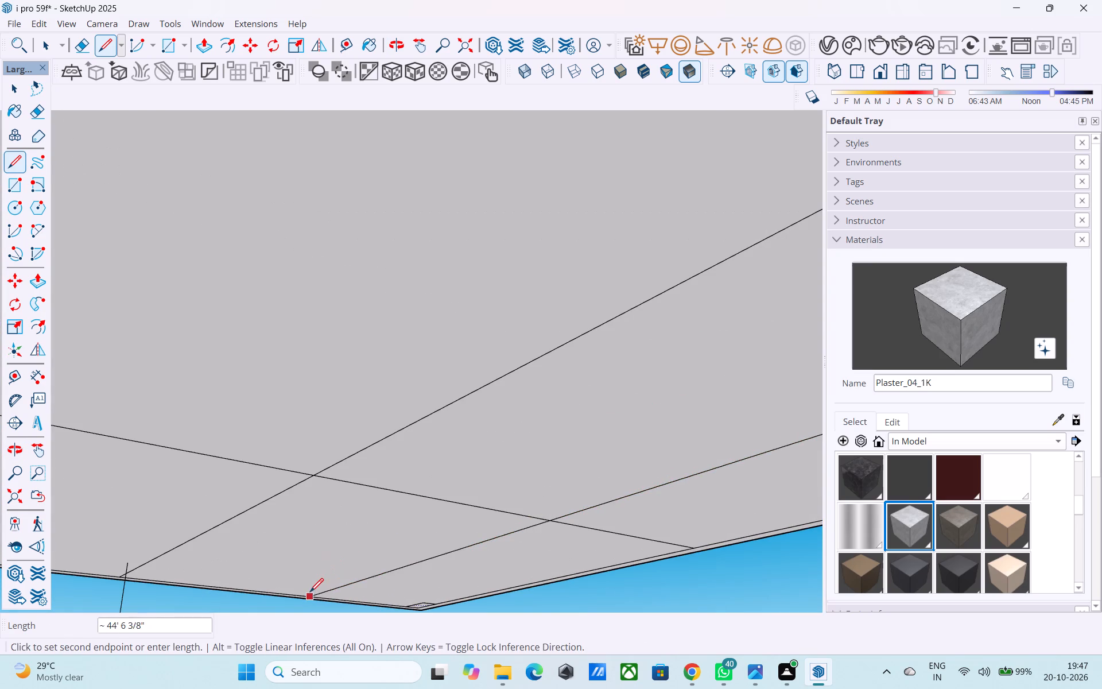
{"action": "scroll", "coordinate": [293, 598], "scroll_direction": "up", "scroll_amount": 5}
{"action": "middle_click_drag", "start_coordinate": [293, 598], "coordinate": [708, 521]}
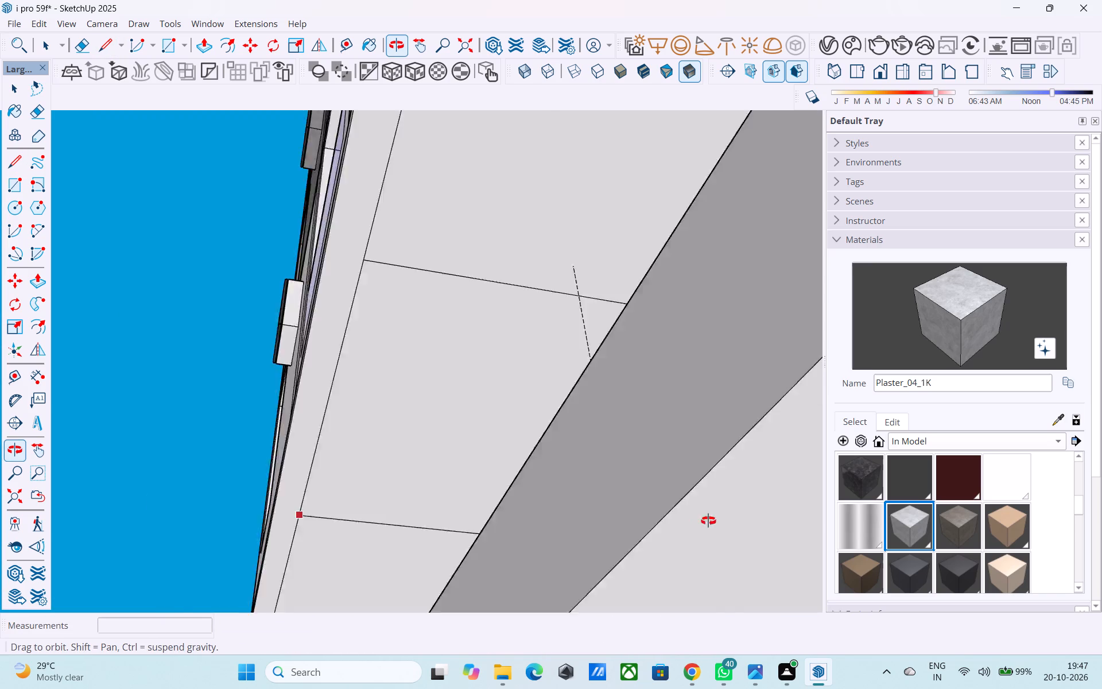
{"action": "middle_click_drag", "start_coordinate": [708, 521], "coordinate": [804, 539]}
{"action": "left_click", "coordinate": [359, 512]}
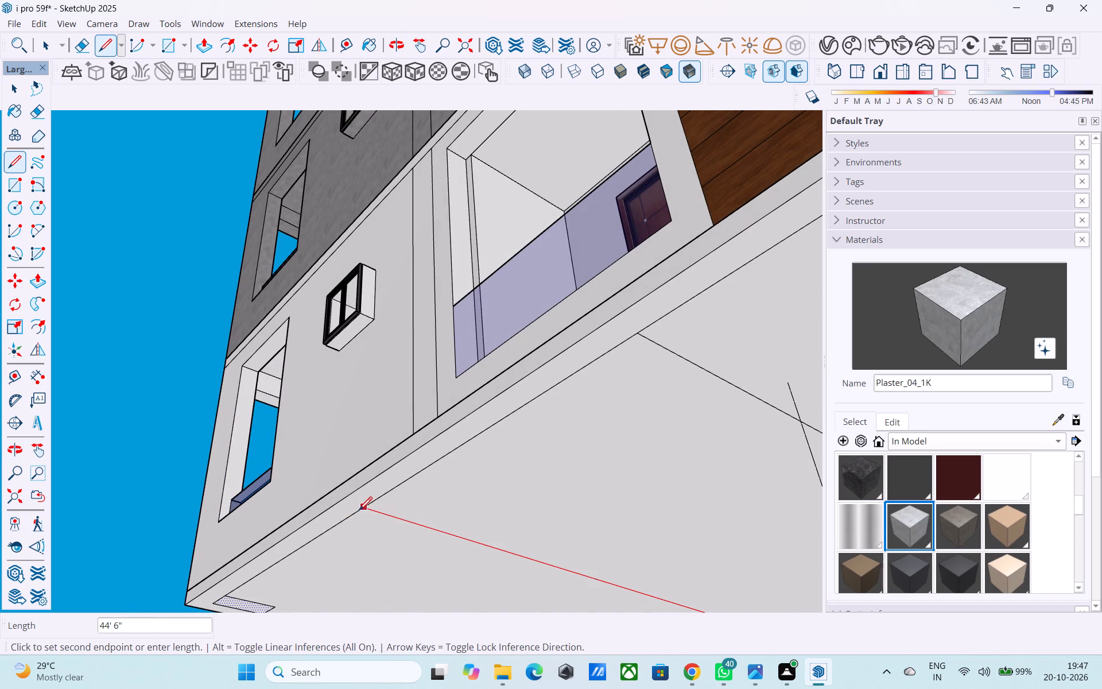
Draw a matching front-to-rear line of about 44' 6" through the middle of the other half, beneath the wood-clad wall.
{"action": "scroll", "coordinate": [304, 495], "scroll_direction": "down", "scroll_amount": 6}
{"action": "middle_click_drag", "start_coordinate": [378, 504], "coordinate": [183, 550], "text": "shift"}
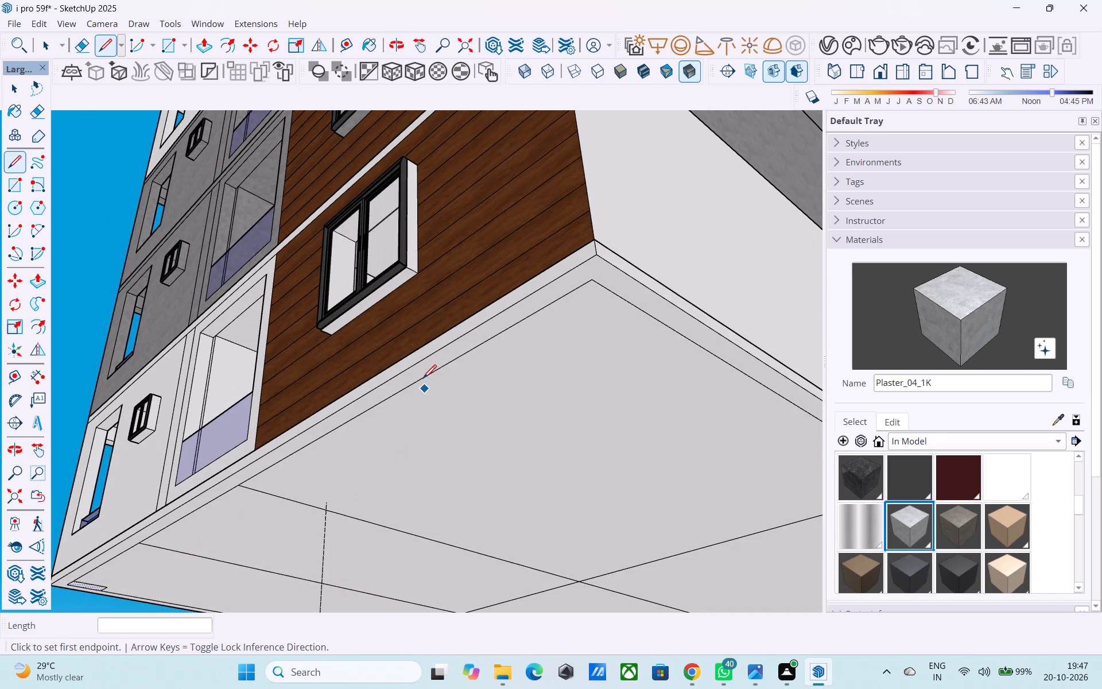
{"action": "left_click", "coordinate": [379, 407]}
{"action": "middle_click_drag", "start_coordinate": [555, 452], "coordinate": [158, 449]}
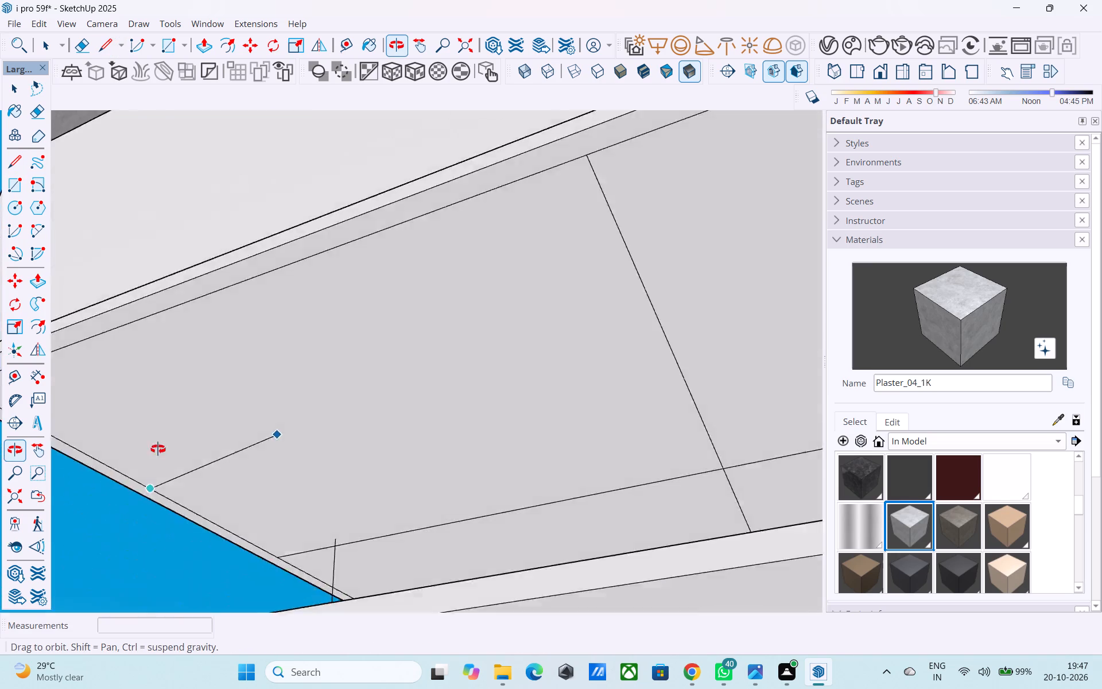
{"action": "middle_click_drag", "start_coordinate": [158, 449], "coordinate": [92, 485]}
{"action": "scroll", "coordinate": [141, 455], "scroll_direction": "down", "scroll_amount": 4}
{"action": "middle_click_drag", "start_coordinate": [395, 413], "coordinate": [472, 418]}
{"action": "scroll", "coordinate": [472, 409], "scroll_direction": "down", "scroll_amount": 4}
{"action": "middle_click_drag", "start_coordinate": [381, 428], "coordinate": [627, 404]}
{"action": "middle_click_drag", "start_coordinate": [580, 412], "coordinate": [553, 382], "text": "shift"}
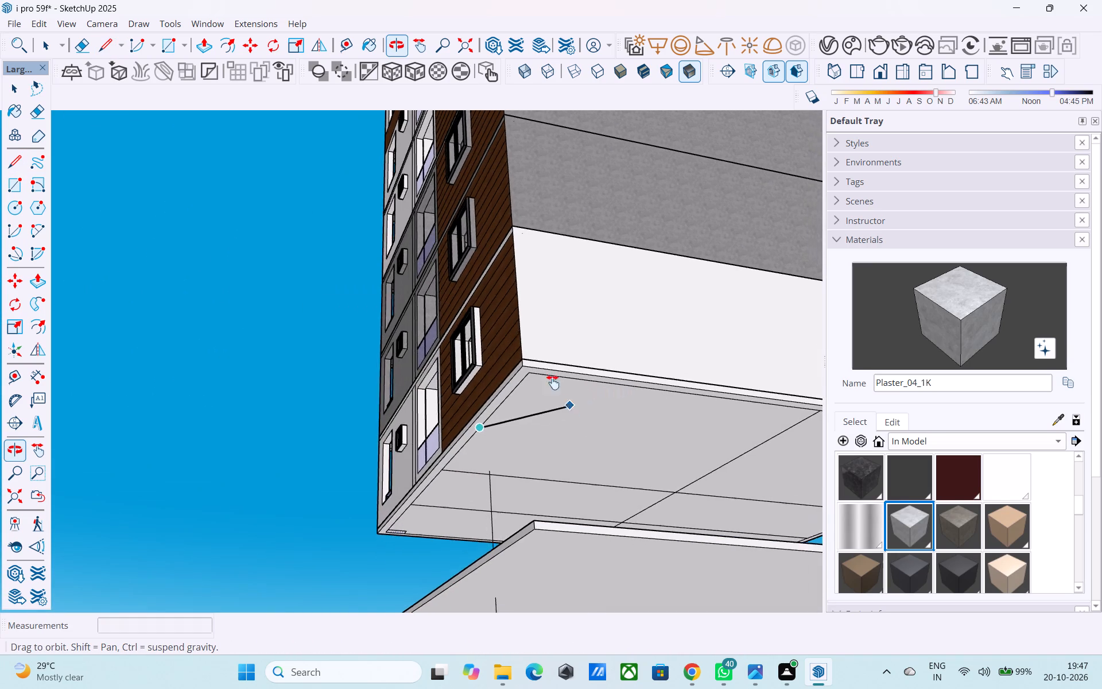
{"action": "middle_click_drag", "start_coordinate": [553, 382], "coordinate": [578, 313], "text": "shift"}
{"action": "middle_click_drag", "start_coordinate": [578, 313], "coordinate": [544, 304]}
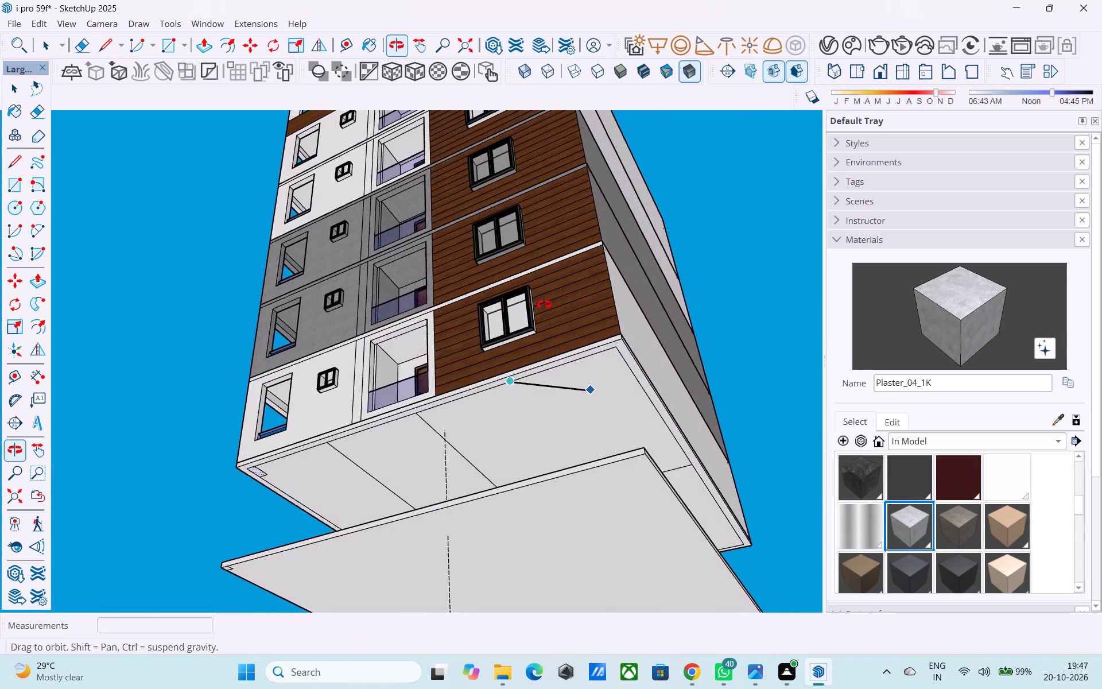
{"action": "middle_click_drag", "start_coordinate": [544, 304], "coordinate": [453, 313]}
{"action": "middle_click_drag", "start_coordinate": [499, 383], "coordinate": [134, 386]}
{"action": "scroll", "coordinate": [451, 416], "scroll_direction": "up", "scroll_amount": 3}
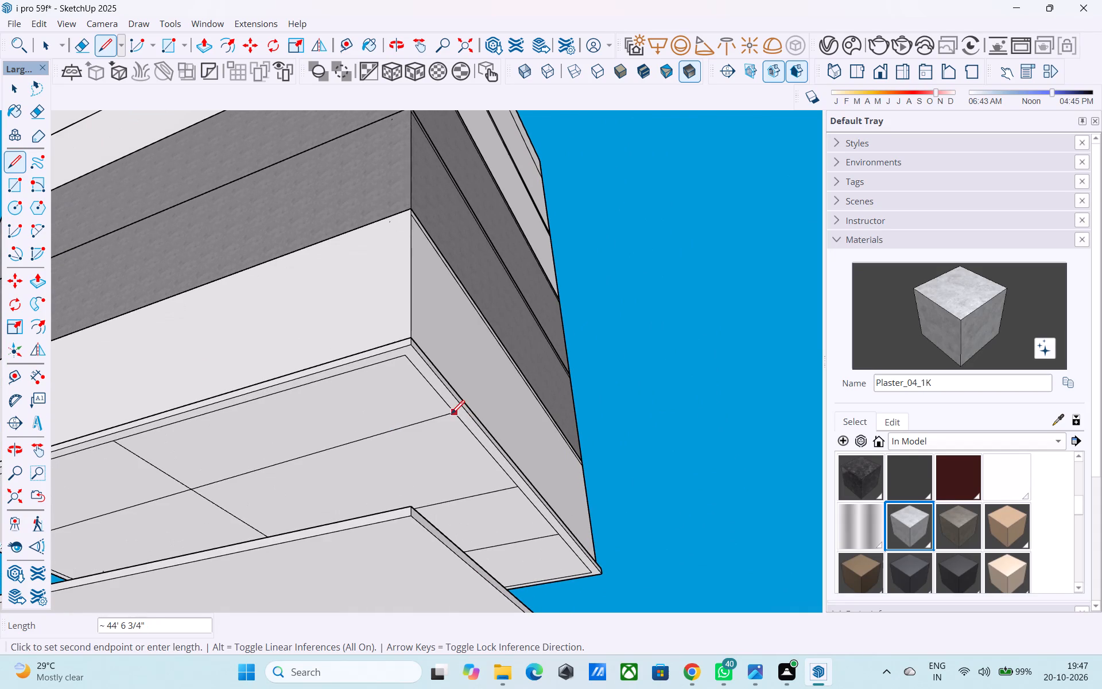
{"action": "left_click", "coordinate": [465, 431]}
Draw a 38' 6" side-to-side line across the inset outline, midway between its rear edge and the crosswise centre line.
{"action": "scroll", "coordinate": [465, 431], "scroll_direction": "down", "scroll_amount": 3}
{"action": "middle_click_drag", "start_coordinate": [442, 437], "coordinate": [409, 444]}
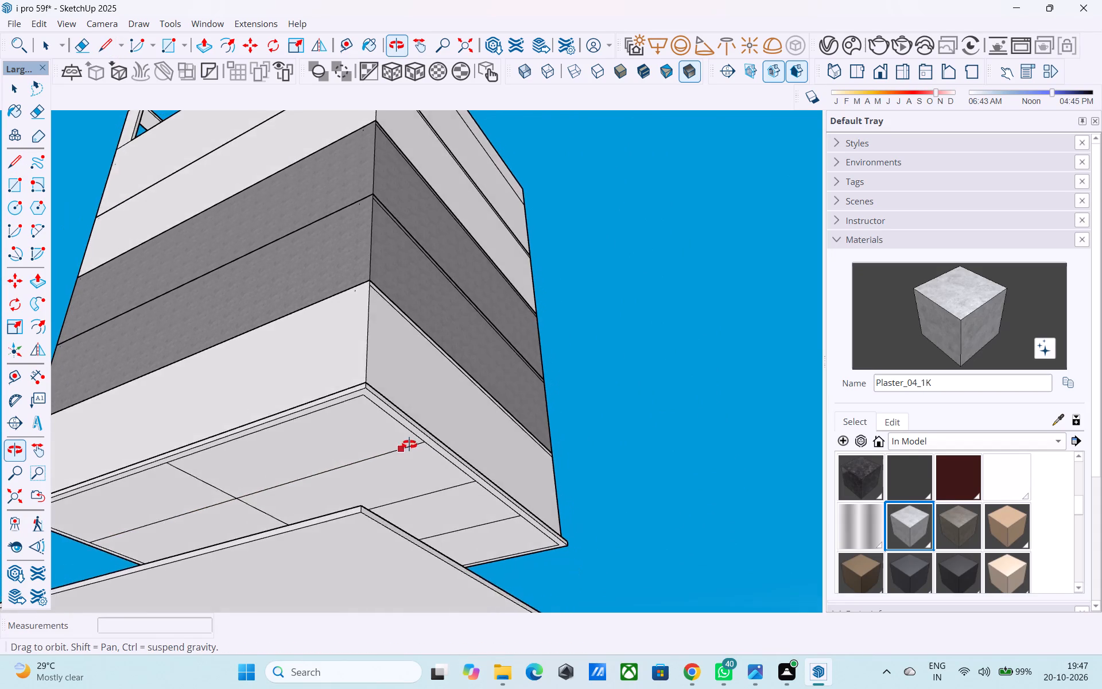
{"action": "middle_click_drag", "start_coordinate": [409, 444], "coordinate": [492, 419]}
{"action": "scroll", "coordinate": [403, 386], "scroll_direction": "up", "scroll_amount": 3}
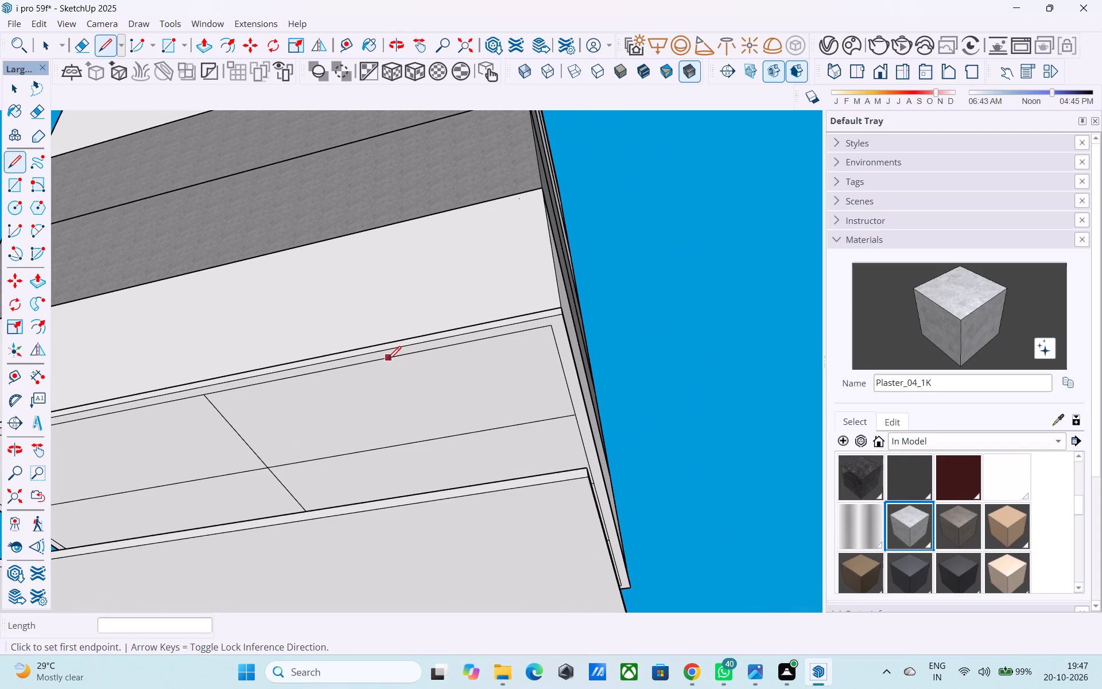
{"action": "left_click", "coordinate": [367, 365]}
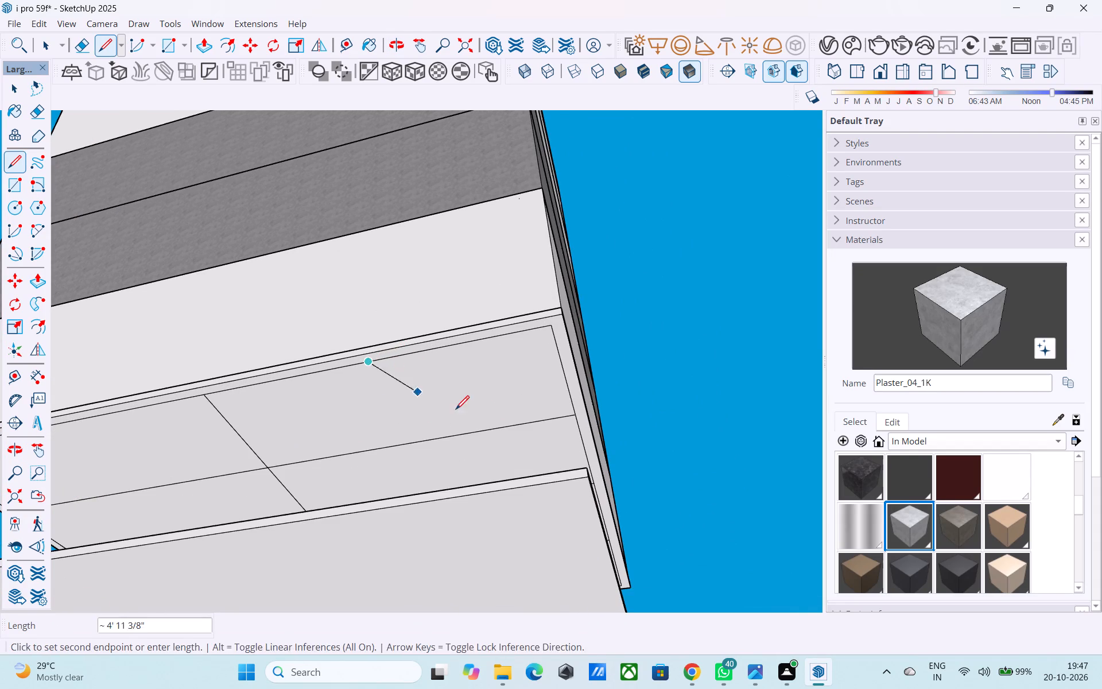
{"action": "middle_click_drag", "start_coordinate": [456, 411], "coordinate": [2, 412]}
{"action": "scroll", "coordinate": [460, 570], "scroll_direction": "up", "scroll_amount": 3}
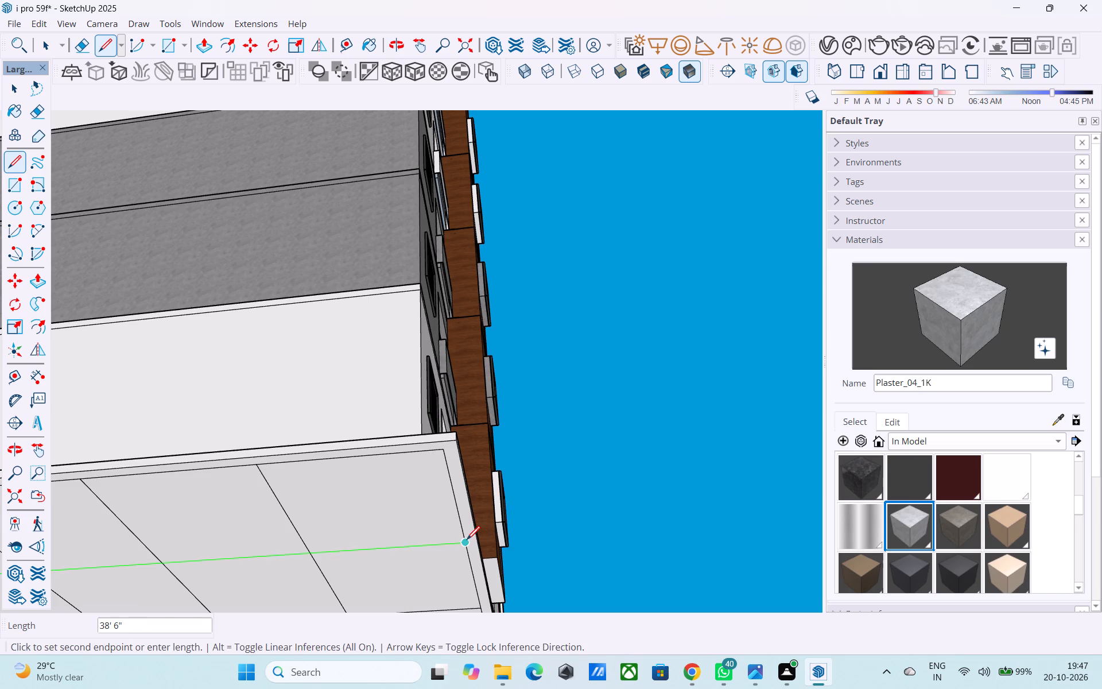
{"action": "left_click", "coordinate": [467, 541]}
Draw a side-to-side line of about 38' 6" across the inset outline, midway between its front edge and the crosswise centre line.
{"action": "scroll", "coordinate": [487, 537], "scroll_direction": "down", "scroll_amount": 7}
{"action": "middle_click_drag", "start_coordinate": [441, 538], "coordinate": [828, 540]}
{"action": "middle_click_drag", "start_coordinate": [328, 545], "coordinate": [340, 529]}
{"action": "middle_click_drag", "start_coordinate": [288, 560], "coordinate": [380, 442], "text": "shift"}
{"action": "scroll", "coordinate": [385, 435], "scroll_direction": "up", "scroll_amount": 6}
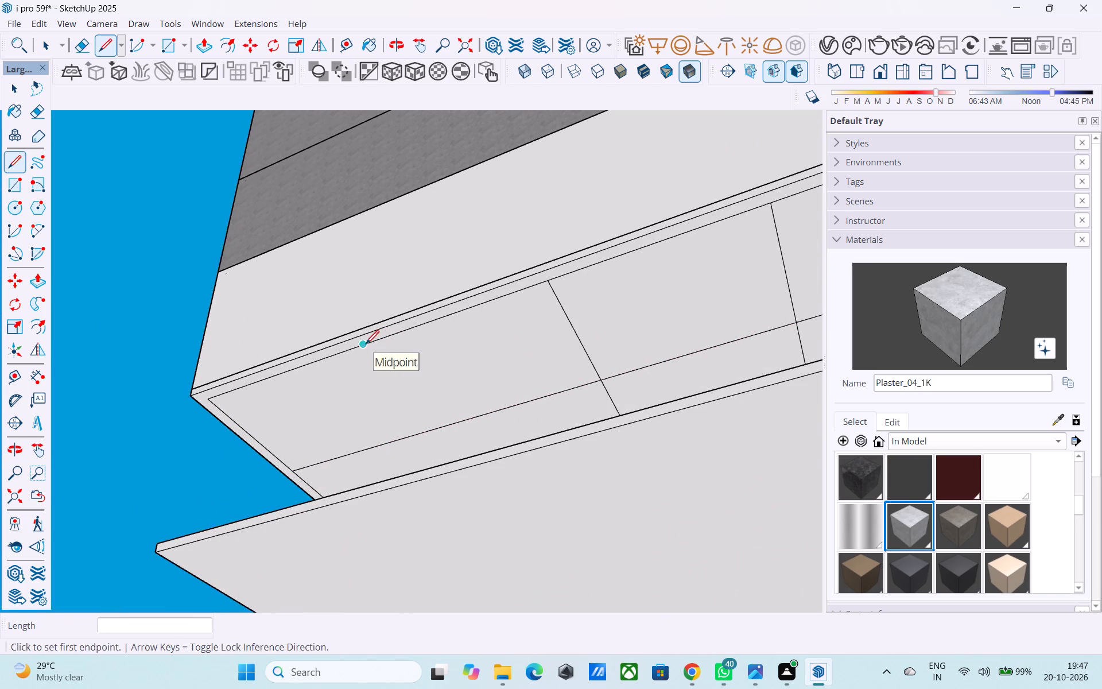
{"action": "left_click", "coordinate": [366, 345]}
{"action": "middle_click_drag", "start_coordinate": [363, 350], "coordinate": [845, 424]}
{"action": "middle_click_drag", "start_coordinate": [565, 441], "coordinate": [857, 346]}
{"action": "middle_click_drag", "start_coordinate": [540, 517], "coordinate": [541, 442], "text": "shift"}
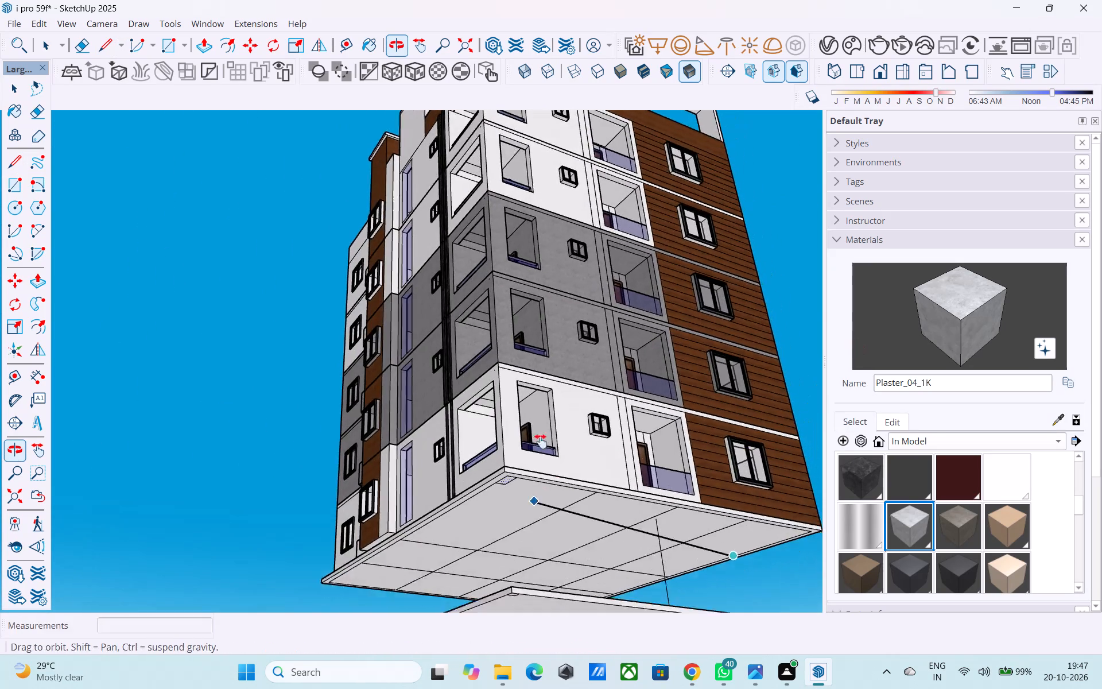
{"action": "middle_click_drag", "start_coordinate": [541, 442], "coordinate": [543, 428], "text": "shift"}
{"action": "scroll", "coordinate": [453, 451], "scroll_direction": "up", "scroll_amount": 8}
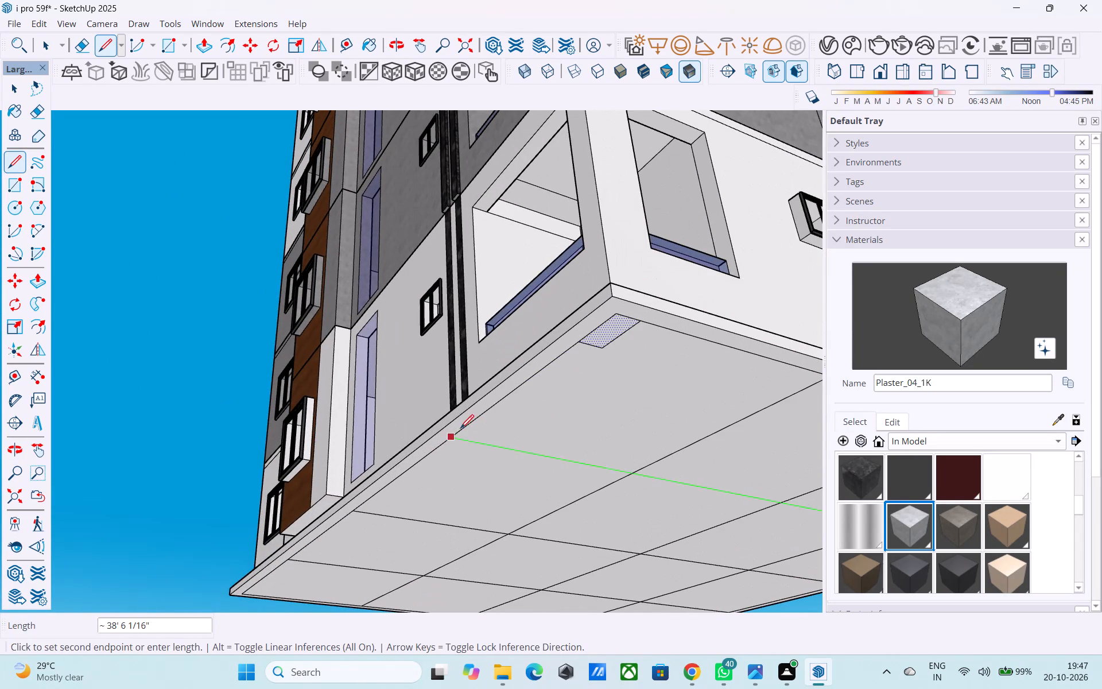
{"action": "left_click", "coordinate": [456, 434]}
{"action": "scroll", "coordinate": [453, 433], "scroll_direction": "down", "scroll_amount": 2}
{"action": "middle_click_drag", "start_coordinate": [451, 438], "coordinate": [307, 429]}
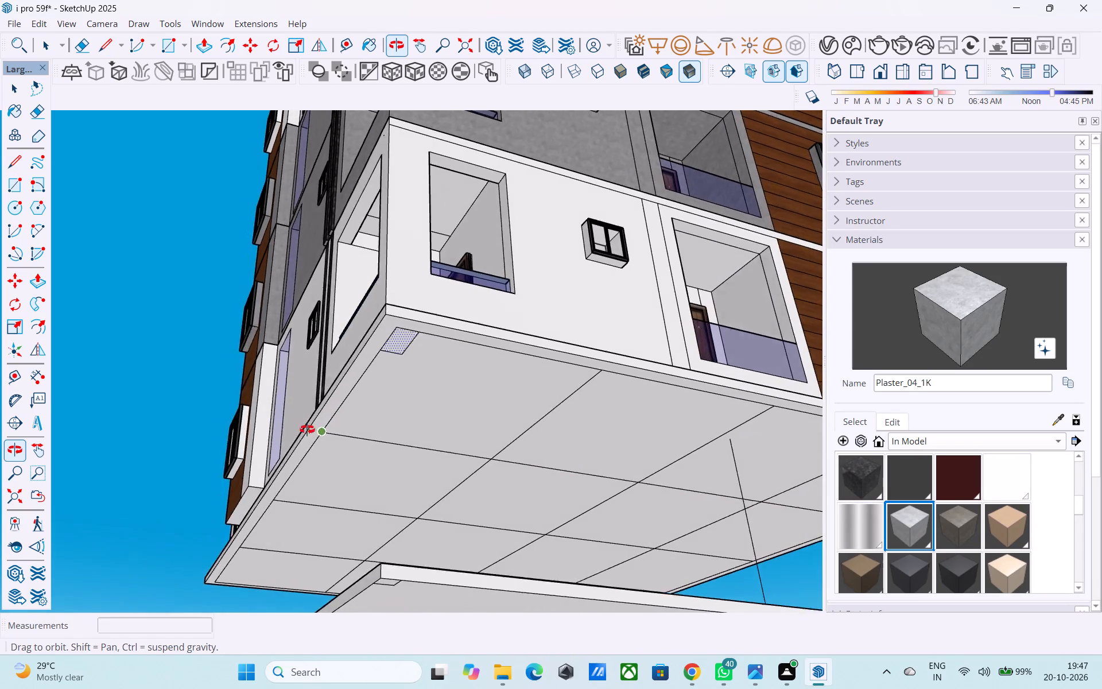
{"action": "middle_click_drag", "start_coordinate": [307, 429], "coordinate": [254, 428]}
{"action": "scroll", "coordinate": [339, 413], "scroll_direction": "up", "scroll_amount": 4}
{"action": "scroll", "coordinate": [342, 416], "scroll_direction": "down", "scroll_amount": 1}
{"action": "key", "text": "space"}
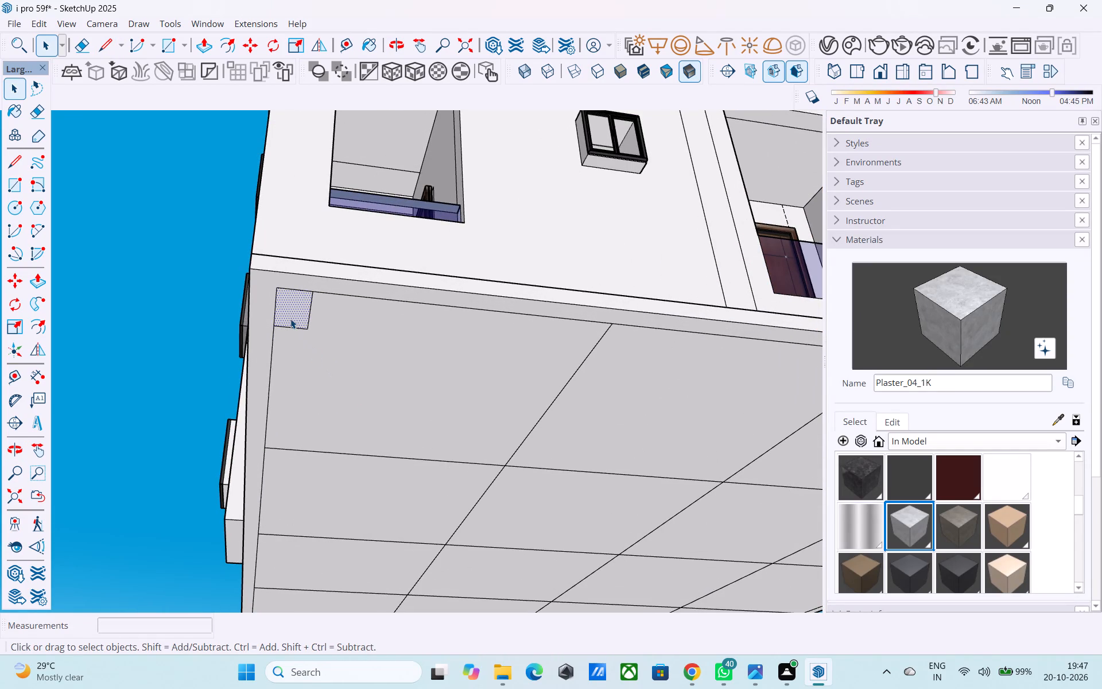
Copy the corner 2' by 1' rectangle along its front-to-rear outline edge to the three side-to-side grid lines, the first 11' 1 1/2" away.
{"action": "key", "text": "m"}
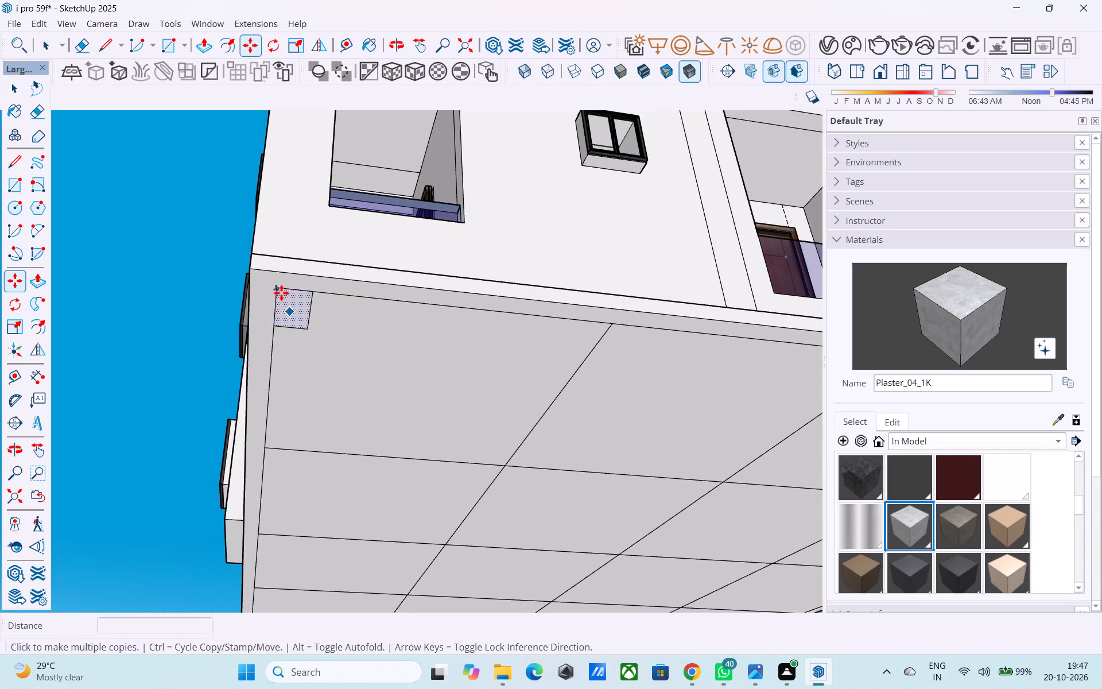
{"action": "left_click", "coordinate": [281, 291]}
{"action": "middle_click_drag", "start_coordinate": [266, 465], "coordinate": [275, 442]}
{"action": "scroll", "coordinate": [278, 438], "scroll_direction": "up", "scroll_amount": 5}
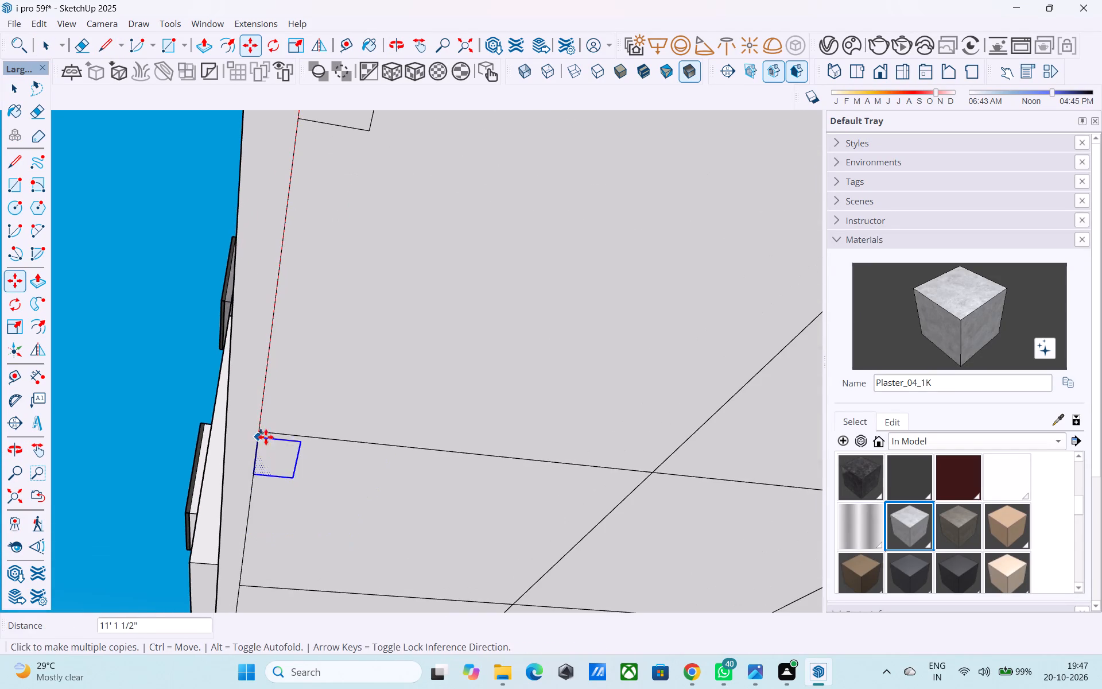
{"action": "left_click", "coordinate": [265, 437]}
{"action": "scroll", "coordinate": [253, 539], "scroll_direction": "up", "scroll_amount": 1}
{"action": "middle_click_drag", "start_coordinate": [252, 539], "coordinate": [405, 346]}
{"action": "scroll", "coordinate": [377, 448], "scroll_direction": "up", "scroll_amount": 3}
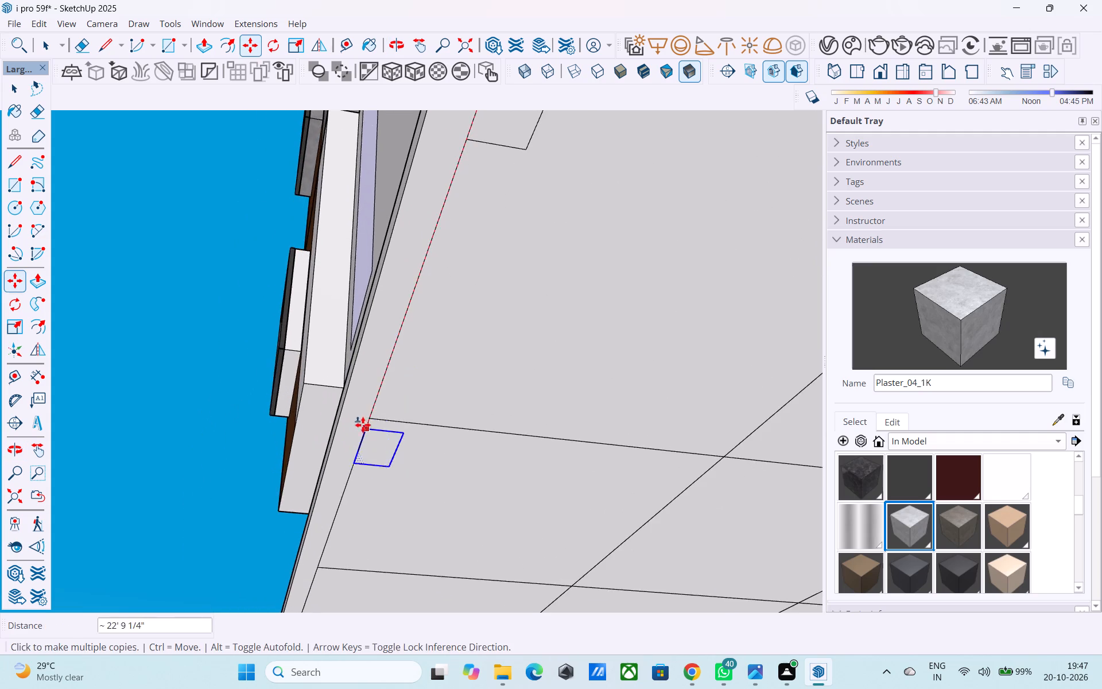
{"action": "left_click", "coordinate": [364, 419]}
{"action": "middle_click_drag", "start_coordinate": [358, 527], "coordinate": [393, 318]}
{"action": "scroll", "coordinate": [367, 371], "scroll_direction": "up", "scroll_amount": 4}
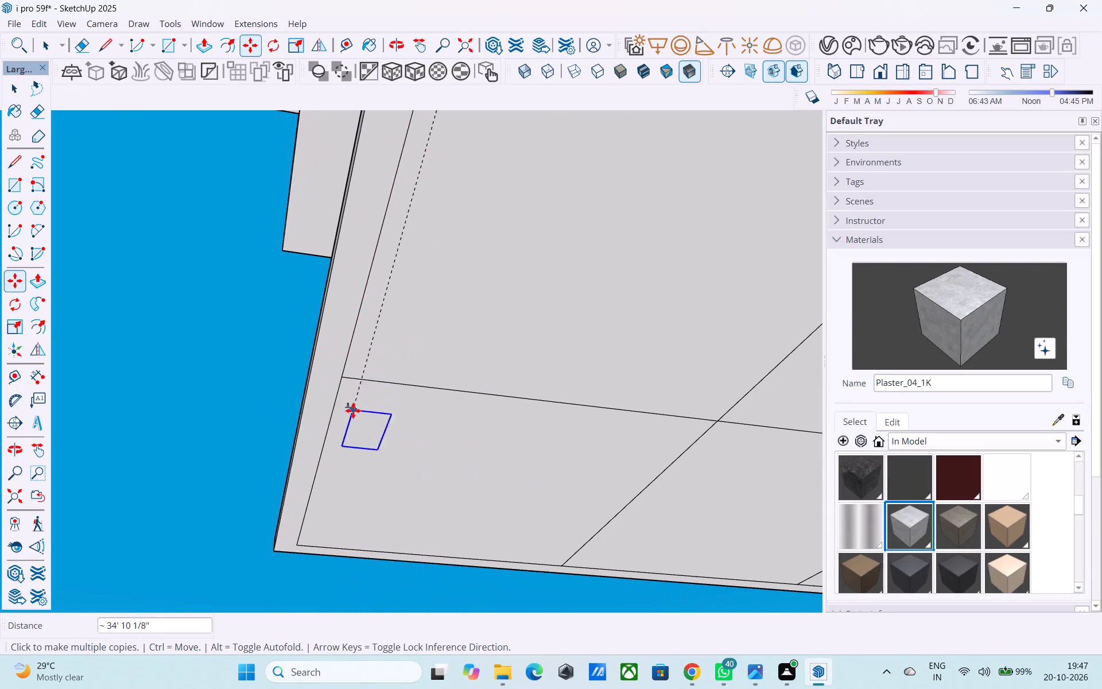
{"action": "left_click", "coordinate": [348, 377]}
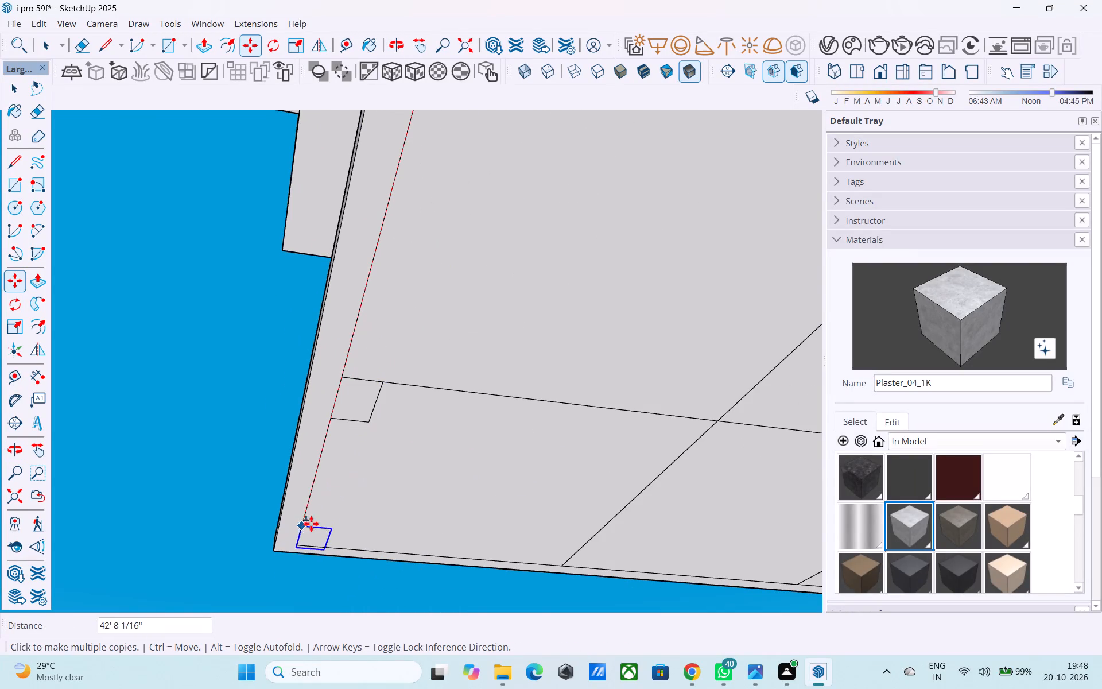
Place copies of the rectangle along the outline edge under the balcony wall, one where each of the three front-to-rear grid lines begins.
{"action": "scroll", "coordinate": [293, 520], "scroll_direction": "down", "scroll_amount": 10}
{"action": "scroll", "coordinate": [272, 542], "scroll_direction": "up", "scroll_amount": 1}
{"action": "scroll", "coordinate": [271, 543], "scroll_direction": "down", "scroll_amount": 10}
{"action": "middle_click_drag", "start_coordinate": [456, 487], "coordinate": [335, 514]}
{"action": "scroll", "coordinate": [348, 429], "scroll_direction": "up", "scroll_amount": 3}
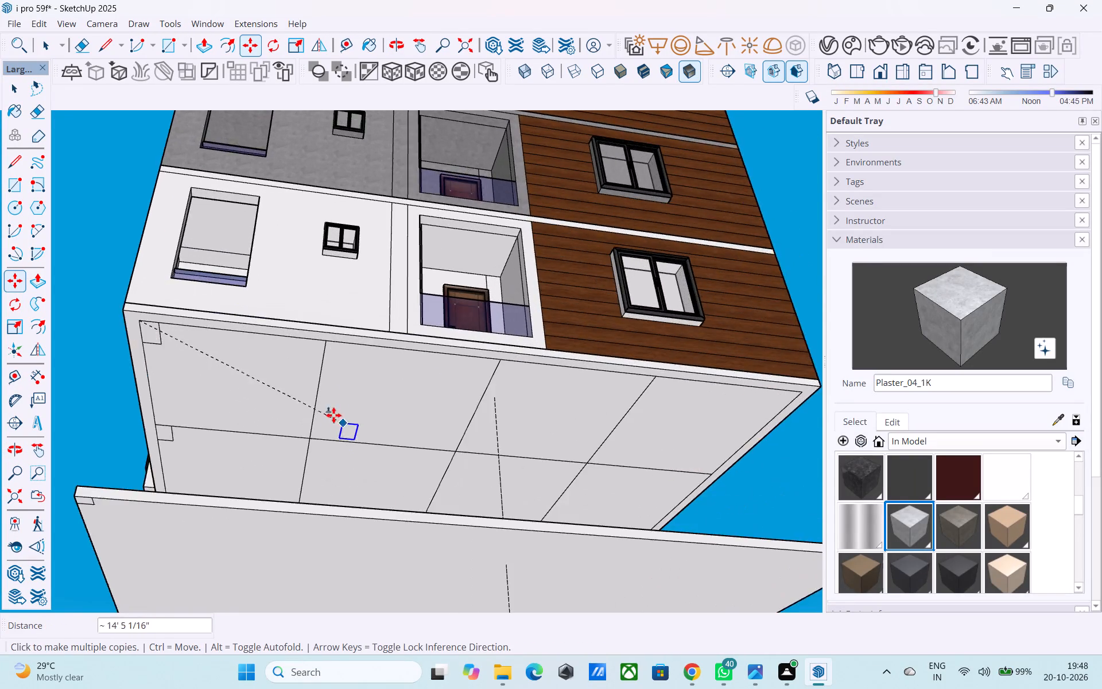
{"action": "scroll", "coordinate": [333, 415], "scroll_direction": "up", "scroll_amount": 3}
{"action": "left_click", "coordinate": [327, 323]}
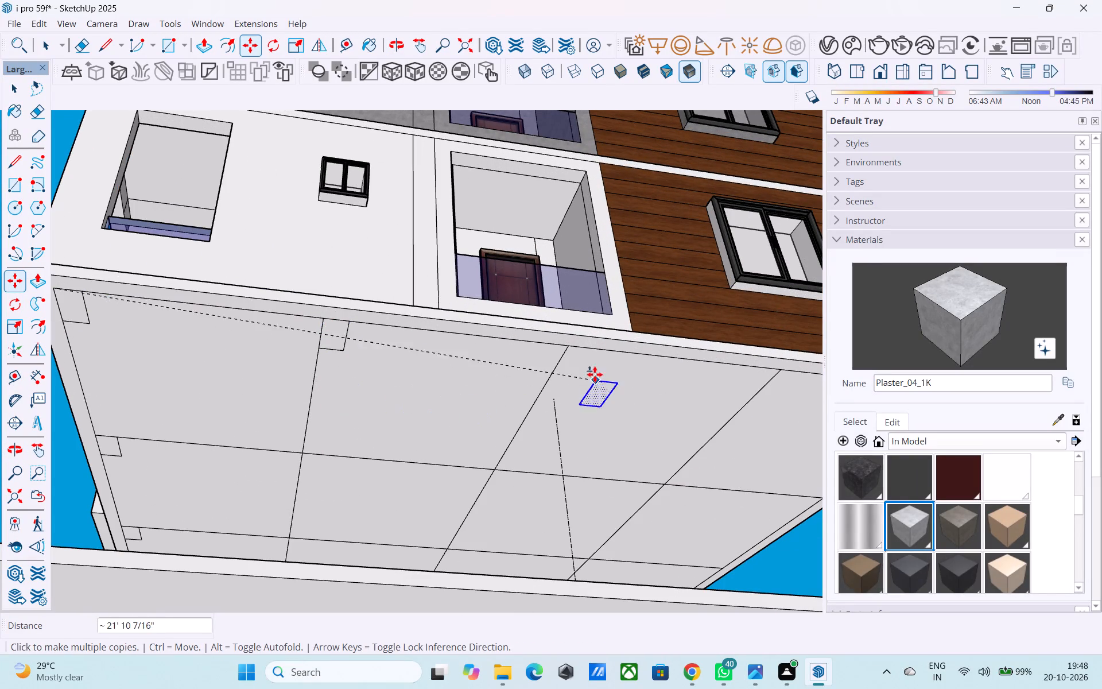
{"action": "left_click", "coordinate": [575, 350]}
{"action": "middle_click_drag", "start_coordinate": [588, 365], "coordinate": [361, 361]}
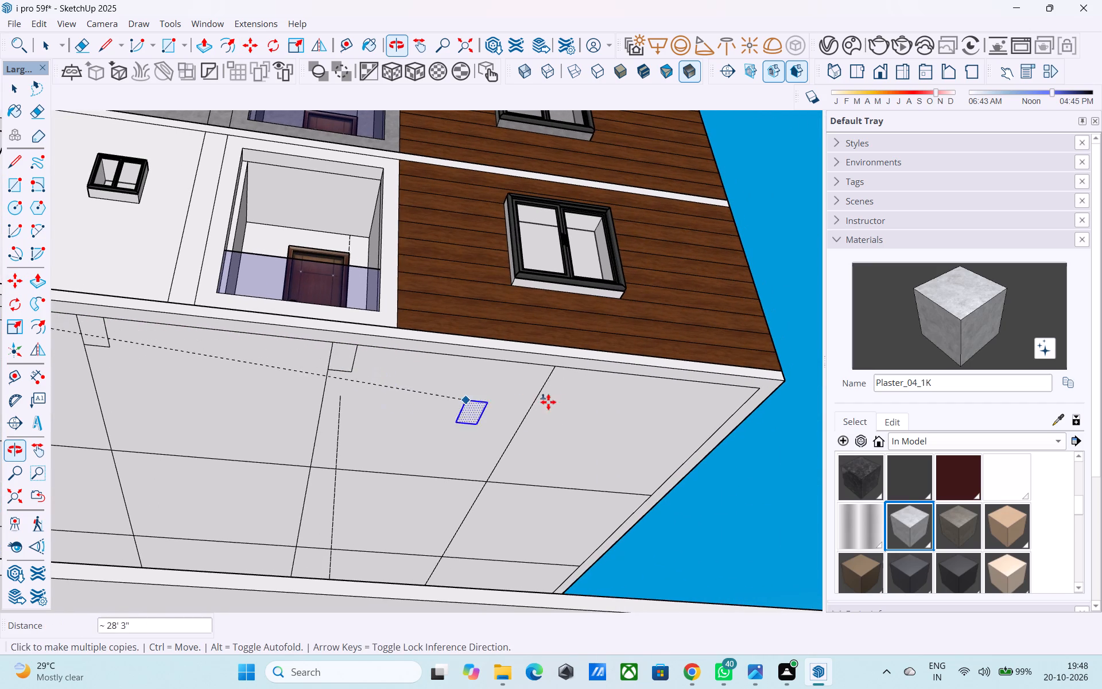
{"action": "left_click", "coordinate": [556, 373]}
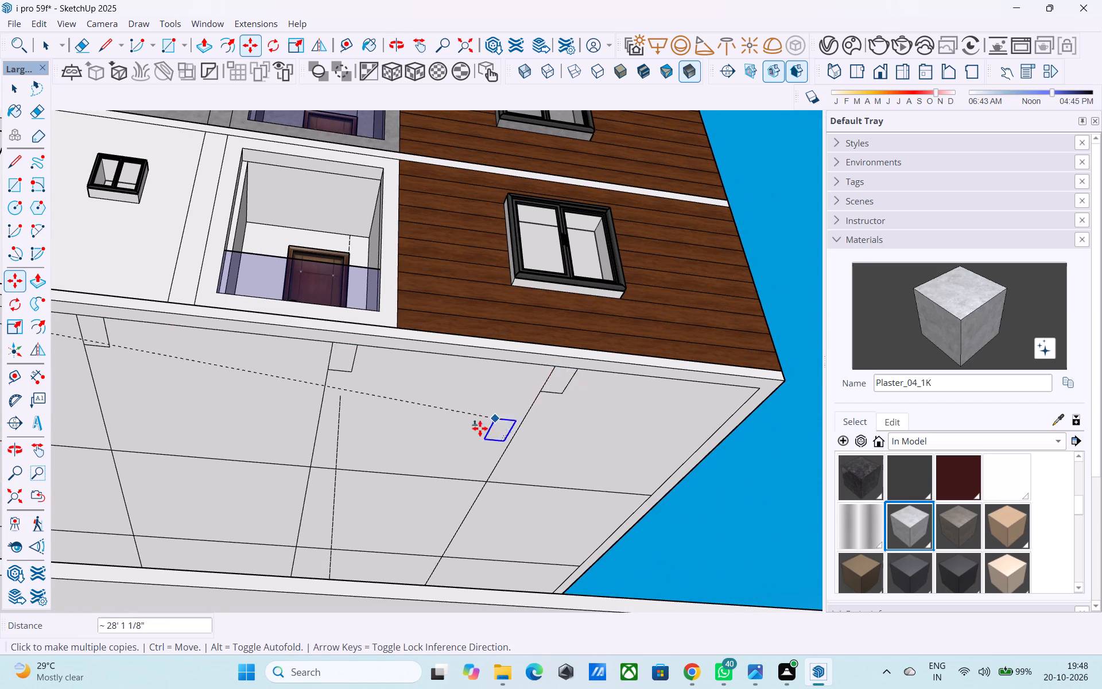
Place rectangle copies at the three front-to-rear grid line crossings on the side-to-side line nearest the balcony wall.
{"action": "middle_click_drag", "start_coordinate": [457, 434], "coordinate": [596, 352], "text": "shift"}
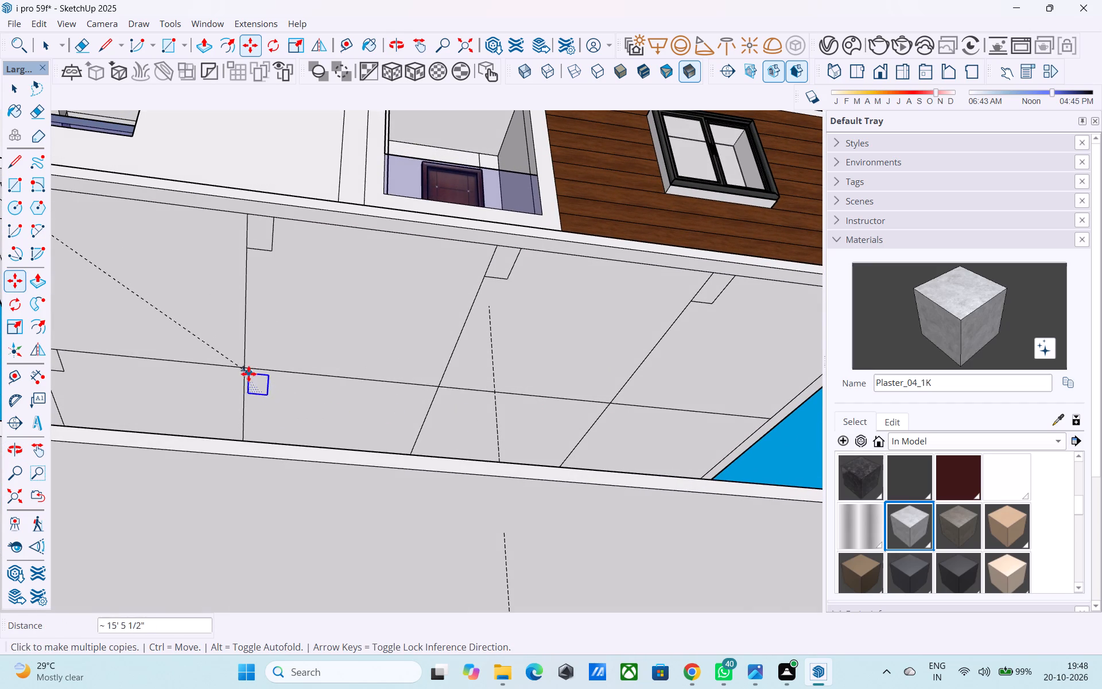
{"action": "left_click", "coordinate": [246, 372]}
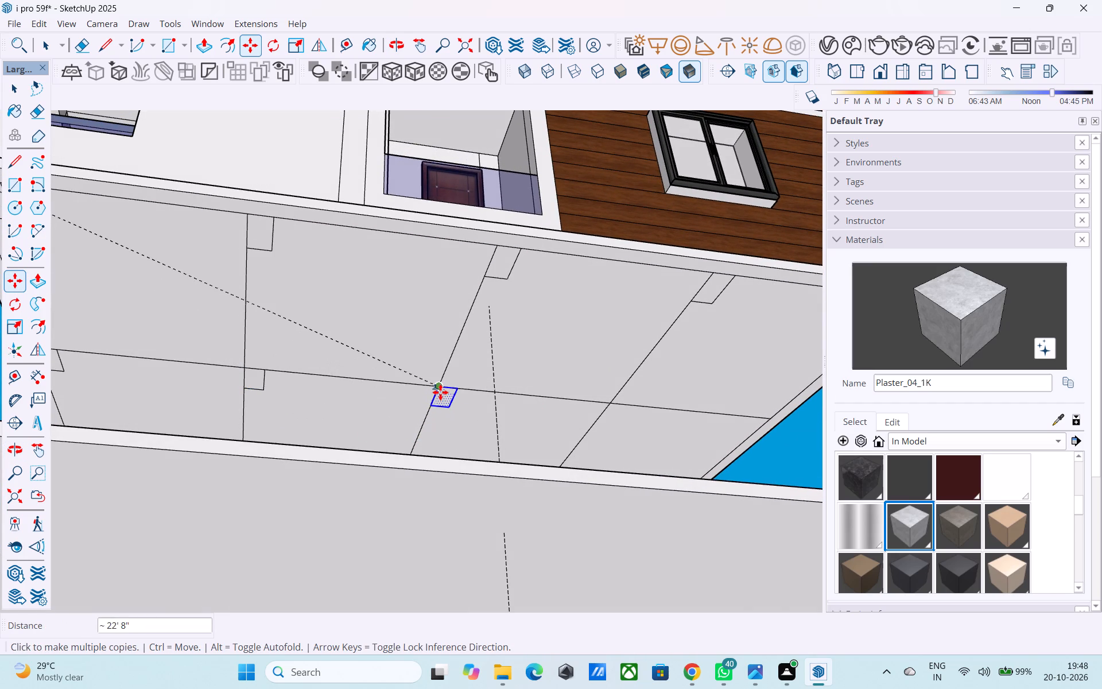
{"action": "left_click", "coordinate": [440, 391]}
{"action": "scroll", "coordinate": [300, 397], "scroll_direction": "down", "scroll_amount": 4}
{"action": "scroll", "coordinate": [204, 385], "scroll_direction": "down", "scroll_amount": 4}
{"action": "scroll", "coordinate": [527, 404], "scroll_direction": "up", "scroll_amount": 10}
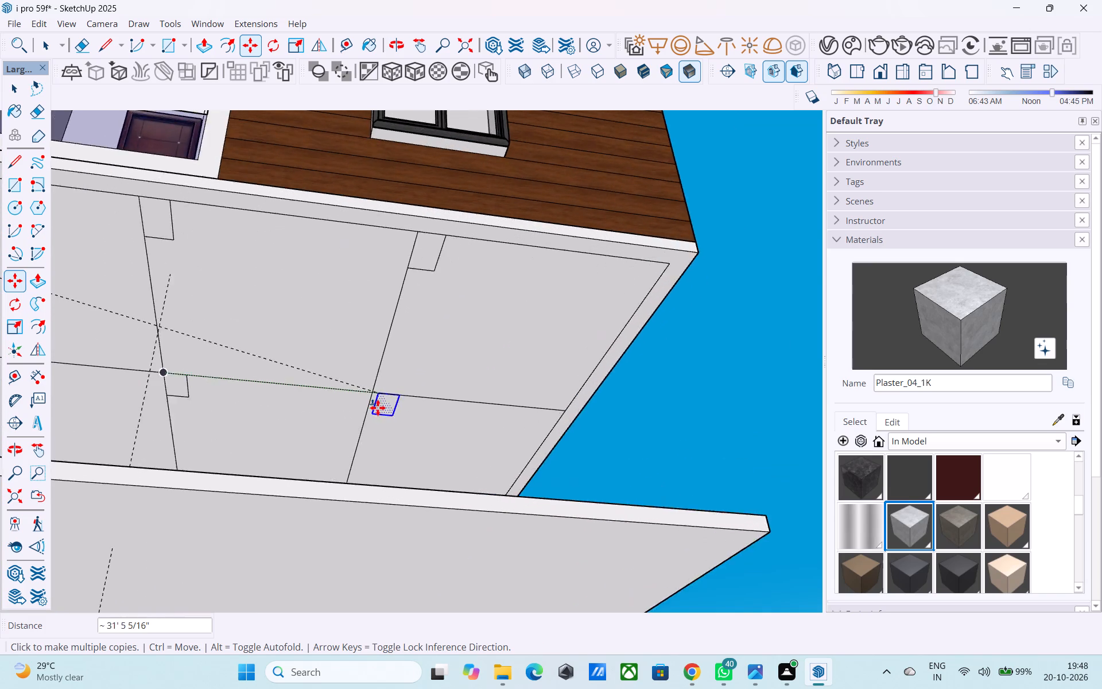
{"action": "scroll", "coordinate": [378, 408], "scroll_direction": "up", "scroll_amount": 4}
{"action": "left_click", "coordinate": [371, 386]}
Place rectangle copies at the three front-to-rear grid line crossings on the side-to-side centre line of the underside.
{"action": "scroll", "coordinate": [429, 362], "scroll_direction": "down", "scroll_amount": 10}
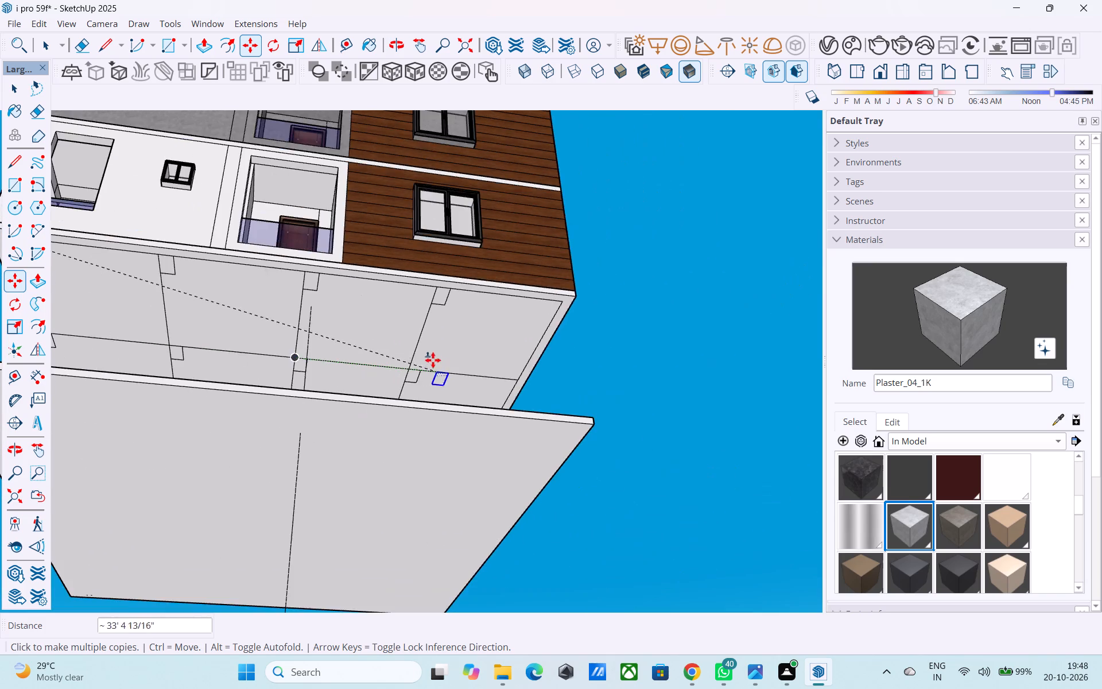
{"action": "scroll", "coordinate": [433, 360], "scroll_direction": "down", "scroll_amount": 2}
{"action": "middle_click_drag", "start_coordinate": [407, 390], "coordinate": [665, 497]}
{"action": "scroll", "coordinate": [371, 491], "scroll_direction": "up", "scroll_amount": 7}
{"action": "scroll", "coordinate": [333, 474], "scroll_direction": "down", "scroll_amount": 7}
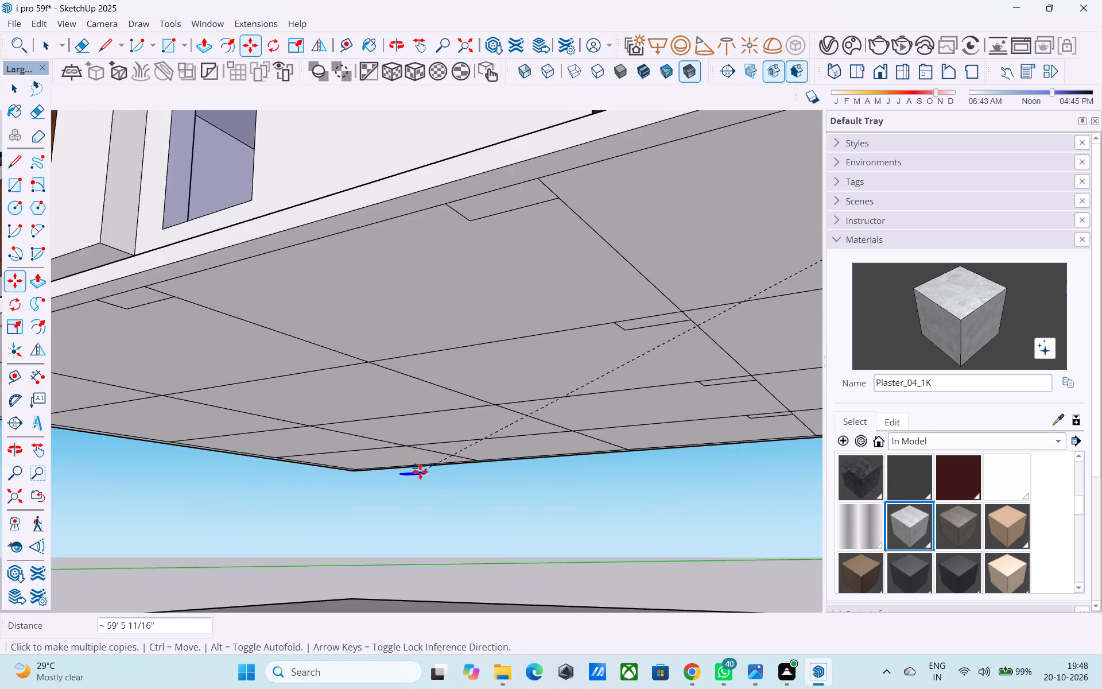
{"action": "scroll", "coordinate": [420, 471], "scroll_direction": "down", "scroll_amount": 2}
{"action": "middle_click_drag", "start_coordinate": [422, 470], "coordinate": [252, 427]}
{"action": "middle_click_drag", "start_coordinate": [452, 409], "coordinate": [372, 398]}
{"action": "scroll", "coordinate": [422, 454], "scroll_direction": "up", "scroll_amount": 7}
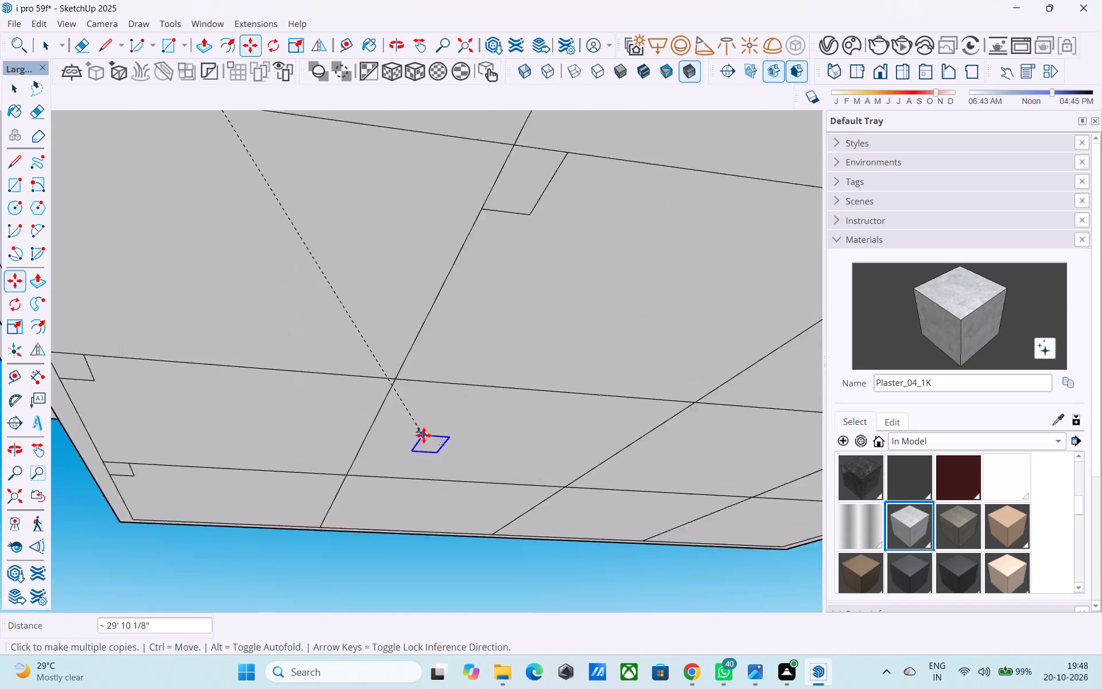
{"action": "scroll", "coordinate": [424, 435], "scroll_direction": "up", "scroll_amount": 1}
{"action": "left_click", "coordinate": [395, 373]}
{"action": "scroll", "coordinate": [311, 387], "scroll_direction": "down", "scroll_amount": 2}
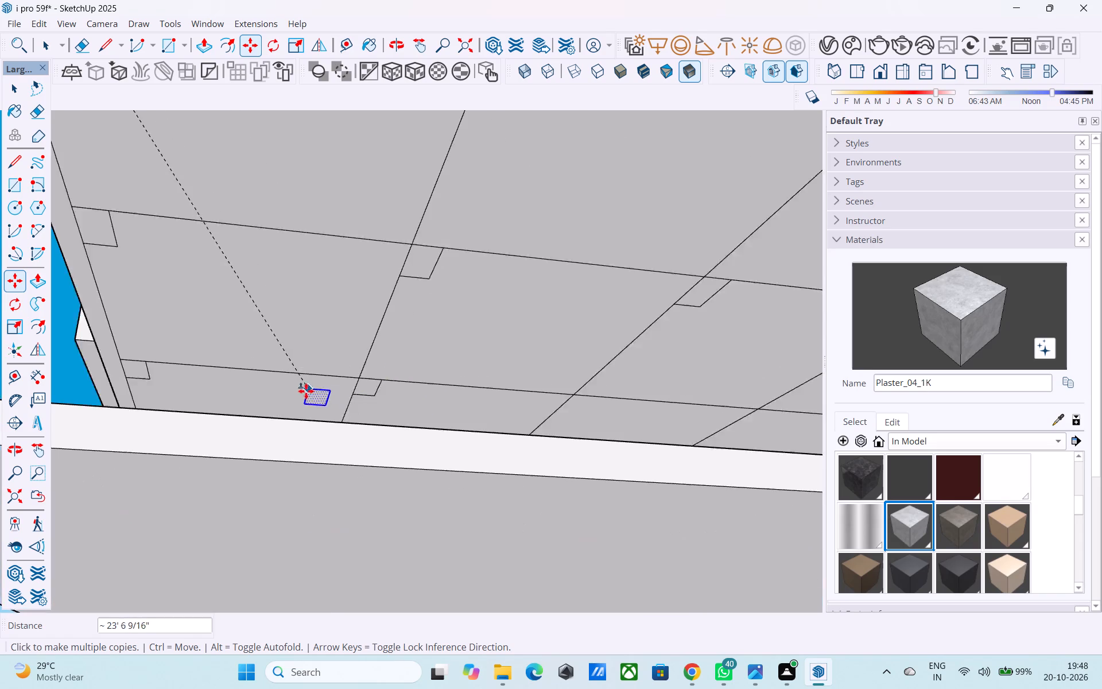
{"action": "scroll", "coordinate": [306, 391], "scroll_direction": "down", "scroll_amount": 6}
{"action": "scroll", "coordinate": [569, 390], "scroll_direction": "up", "scroll_amount": 9}
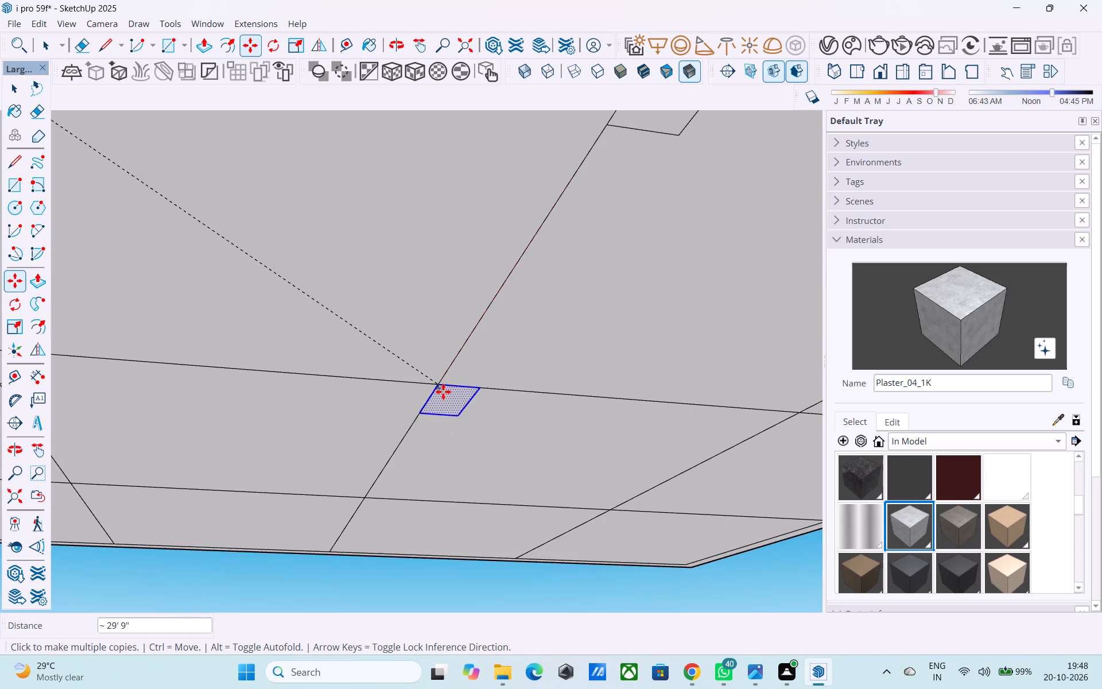
{"action": "left_click", "coordinate": [443, 389]}
{"action": "scroll", "coordinate": [253, 433], "scroll_direction": "down", "scroll_amount": 9}
{"action": "scroll", "coordinate": [474, 447], "scroll_direction": "up", "scroll_amount": 7}
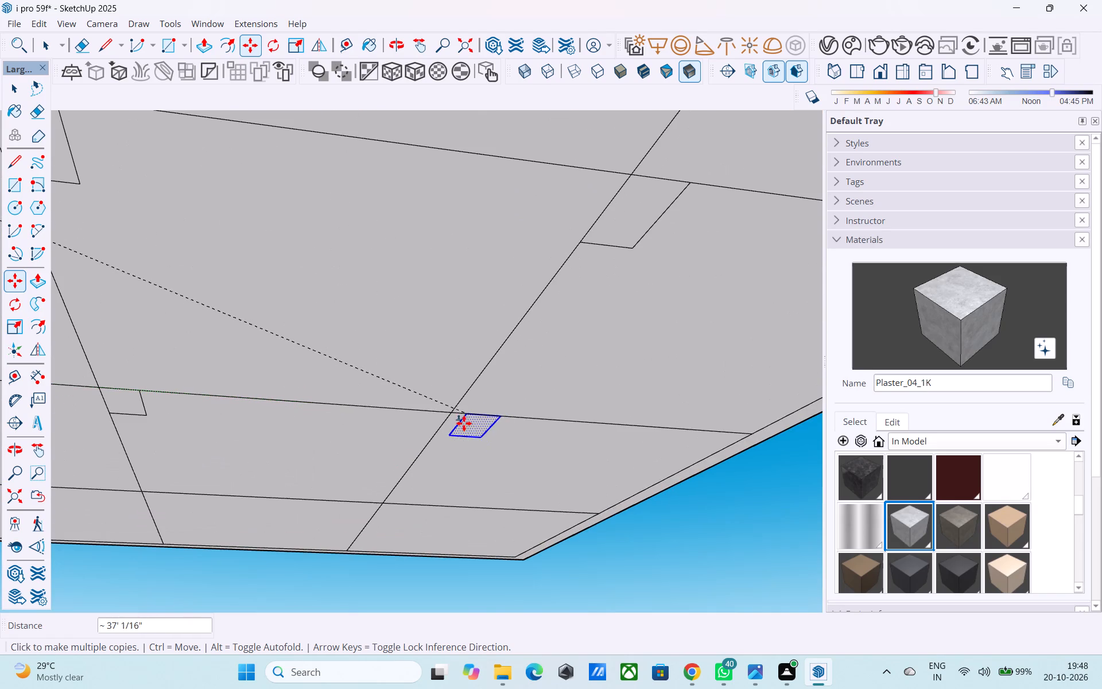
{"action": "left_click", "coordinate": [456, 417]}
Place rectangle copies at the three front-to-rear grid line crossings on the side-to-side line farthest from the balcony wall.
{"action": "scroll", "coordinate": [312, 439], "scroll_direction": "down", "scroll_amount": 5}
{"action": "scroll", "coordinate": [507, 436], "scroll_direction": "down", "scroll_amount": 5}
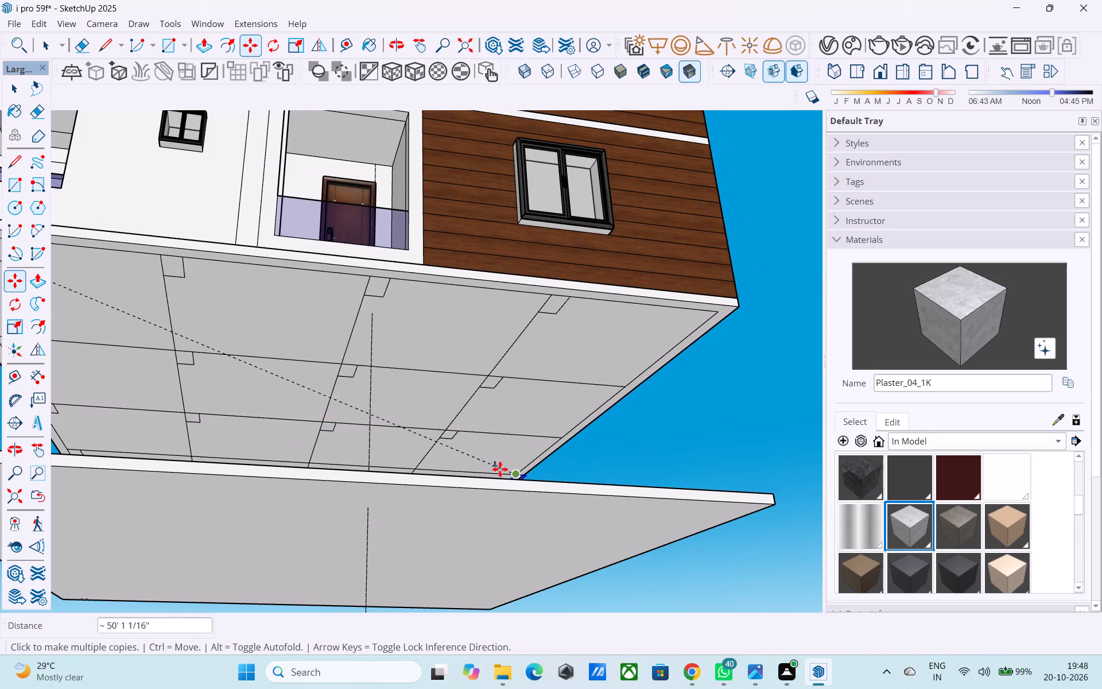
{"action": "middle_click_drag", "start_coordinate": [498, 469], "coordinate": [551, 467]}
{"action": "scroll", "coordinate": [595, 447], "scroll_direction": "down", "scroll_amount": 5}
{"action": "middle_click_drag", "start_coordinate": [374, 480], "coordinate": [374, 525]}
{"action": "scroll", "coordinate": [310, 478], "scroll_direction": "up", "scroll_amount": 11}
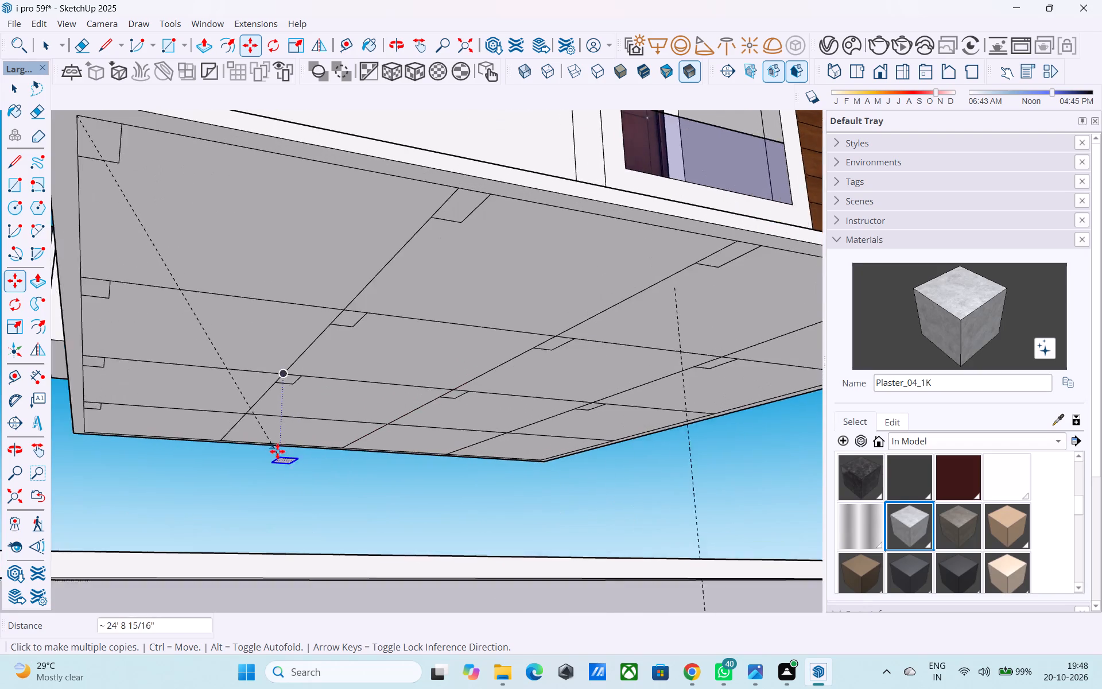
{"action": "scroll", "coordinate": [277, 451], "scroll_direction": "up", "scroll_amount": 9}
{"action": "scroll", "coordinate": [459, 430], "scroll_direction": "down", "scroll_amount": 3}
{"action": "middle_click_drag", "start_coordinate": [475, 431], "coordinate": [424, 429]}
{"action": "scroll", "coordinate": [562, 412], "scroll_direction": "down", "scroll_amount": 4}
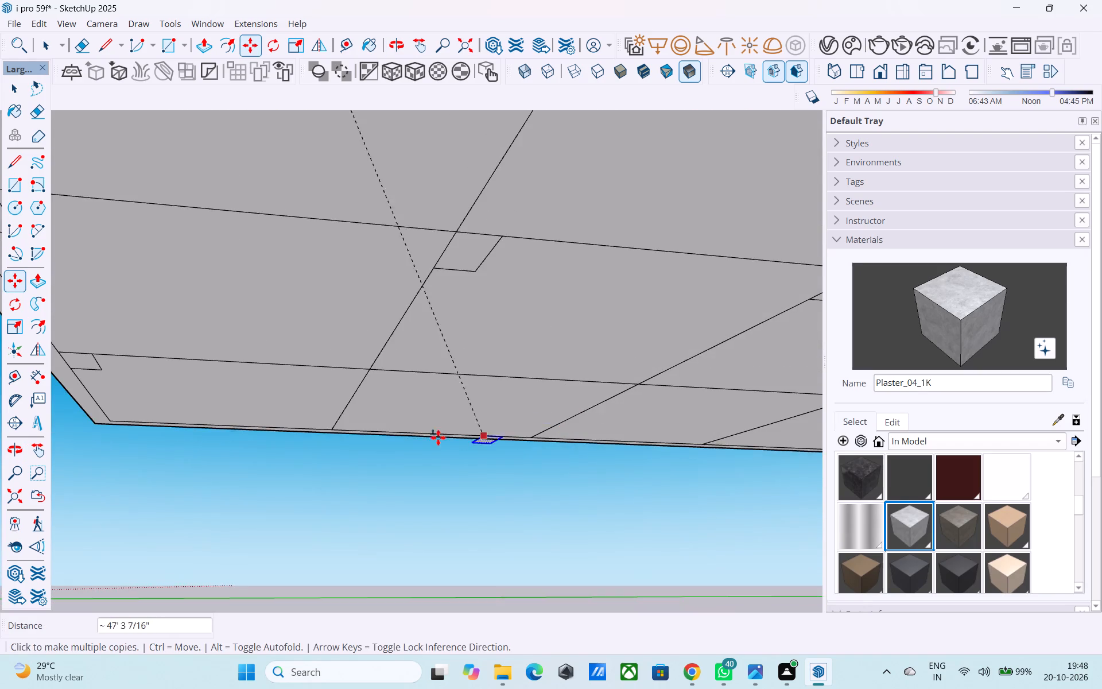
{"action": "middle_click_drag", "start_coordinate": [425, 434], "coordinate": [404, 427]}
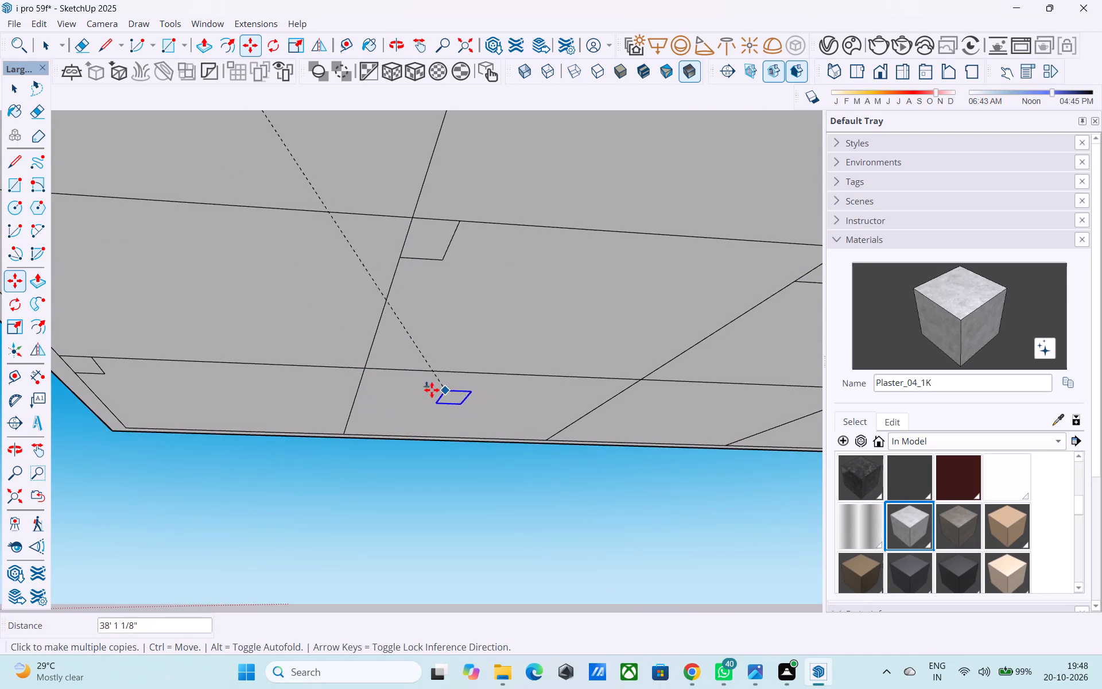
{"action": "left_click", "coordinate": [363, 363]}
{"action": "scroll", "coordinate": [261, 357], "scroll_direction": "down", "scroll_amount": 6}
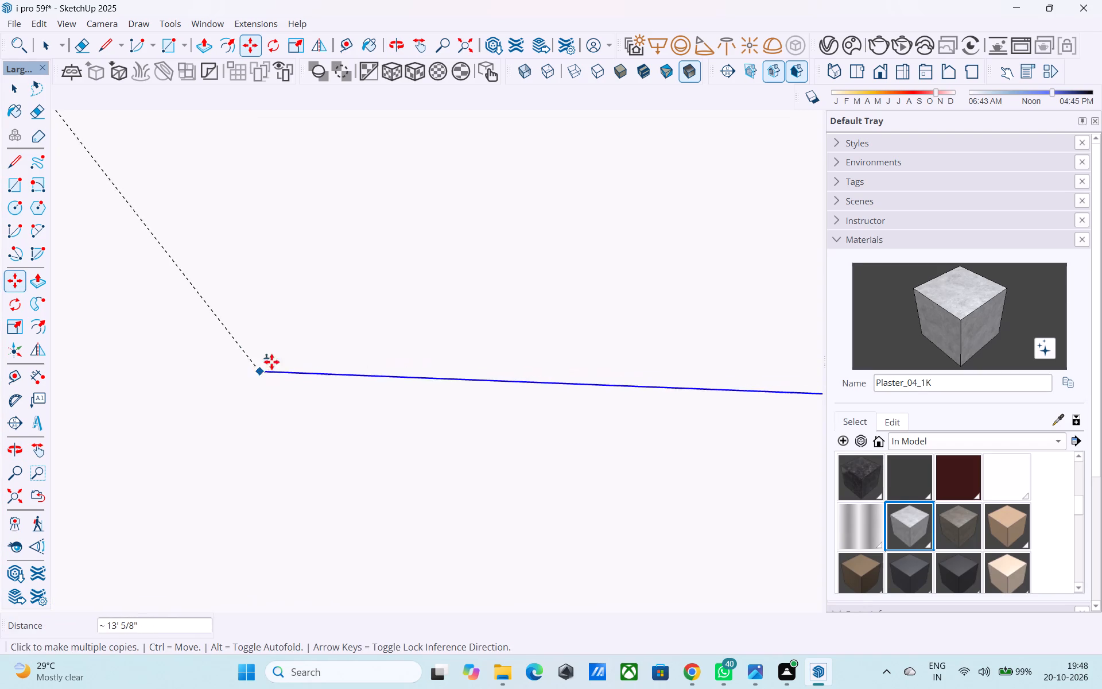
{"action": "middle_click_drag", "start_coordinate": [274, 361], "coordinate": [289, 520]}
{"action": "scroll", "coordinate": [412, 355], "scroll_direction": "down", "scroll_amount": 20}
{"action": "scroll", "coordinate": [412, 355], "scroll_direction": "down", "scroll_amount": 10}
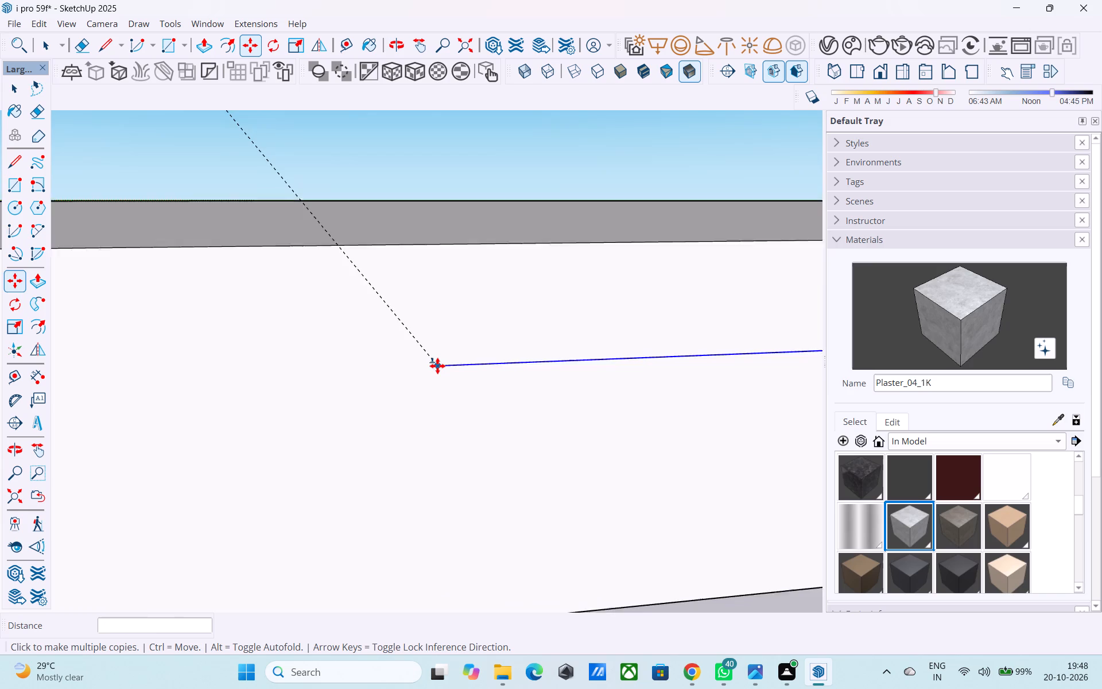
{"action": "scroll", "coordinate": [437, 366], "scroll_direction": "down", "scroll_amount": 20}
{"action": "scroll", "coordinate": [437, 366], "scroll_direction": "down", "scroll_amount": 9}
{"action": "middle_click_drag", "start_coordinate": [439, 446], "coordinate": [460, 343]}
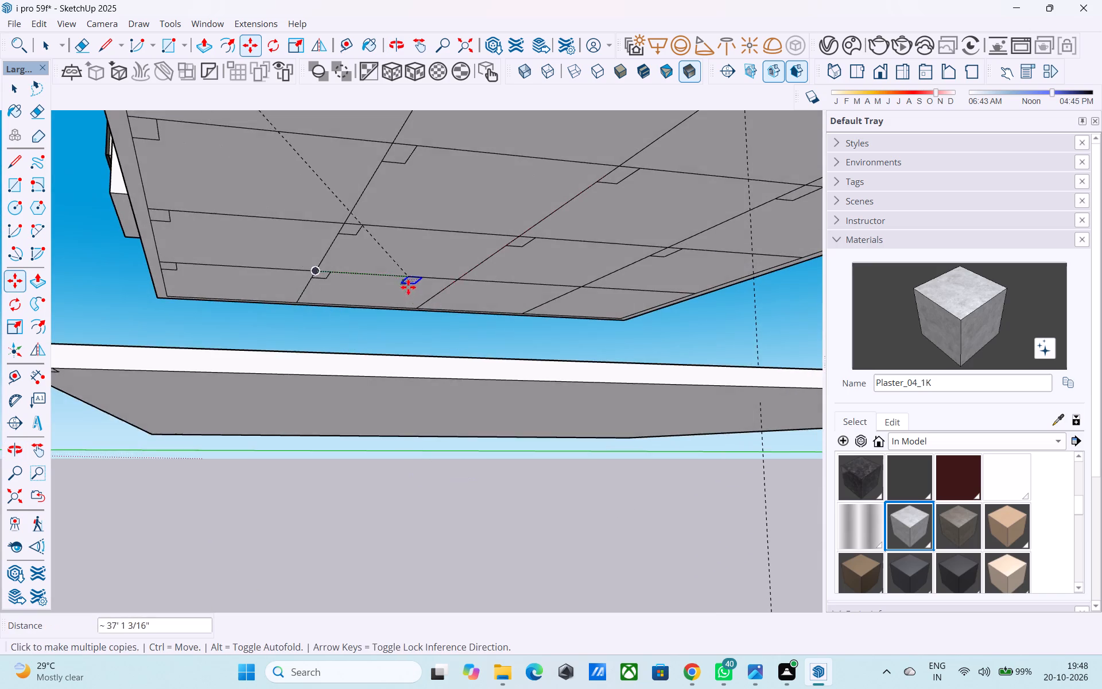
{"action": "scroll", "coordinate": [411, 285], "scroll_direction": "up", "scroll_amount": 1}
{"action": "middle_click_drag", "start_coordinate": [499, 305], "coordinate": [433, 292]}
{"action": "middle_click_drag", "start_coordinate": [446, 305], "coordinate": [444, 311]}
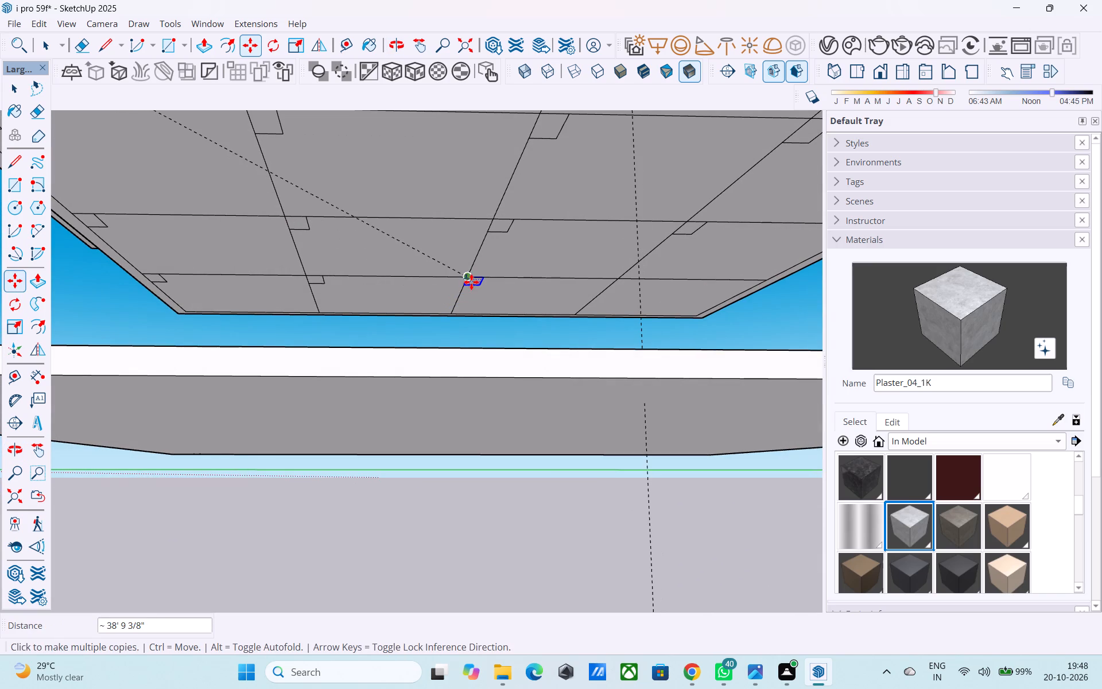
{"action": "left_click", "coordinate": [471, 281]}
{"action": "left_click", "coordinate": [623, 284]}
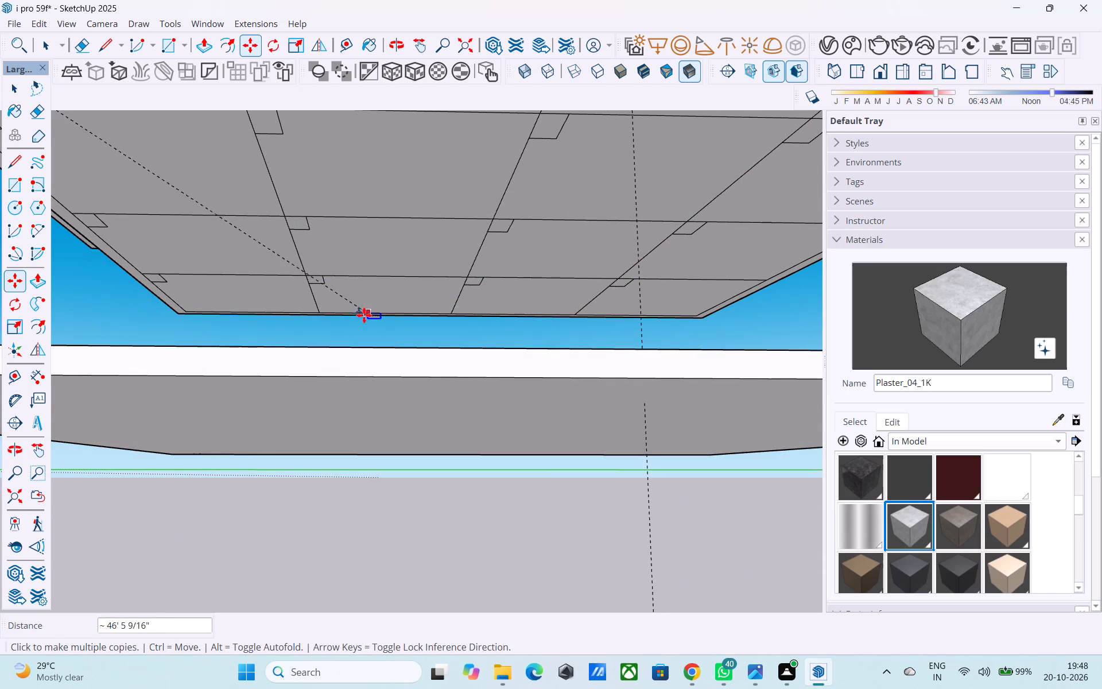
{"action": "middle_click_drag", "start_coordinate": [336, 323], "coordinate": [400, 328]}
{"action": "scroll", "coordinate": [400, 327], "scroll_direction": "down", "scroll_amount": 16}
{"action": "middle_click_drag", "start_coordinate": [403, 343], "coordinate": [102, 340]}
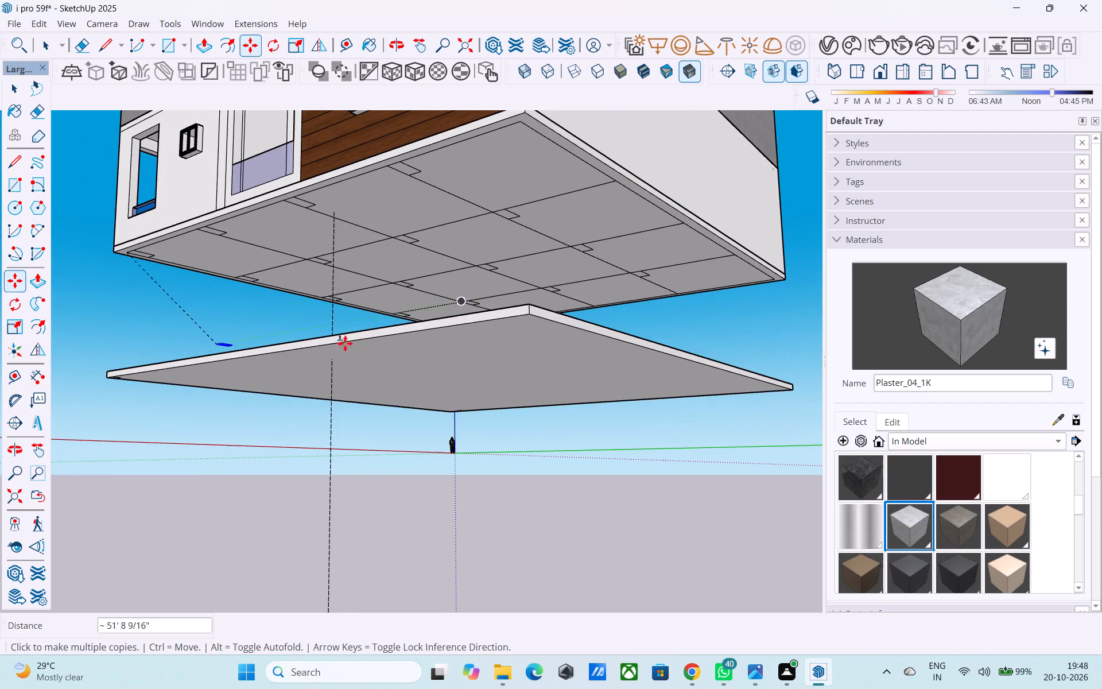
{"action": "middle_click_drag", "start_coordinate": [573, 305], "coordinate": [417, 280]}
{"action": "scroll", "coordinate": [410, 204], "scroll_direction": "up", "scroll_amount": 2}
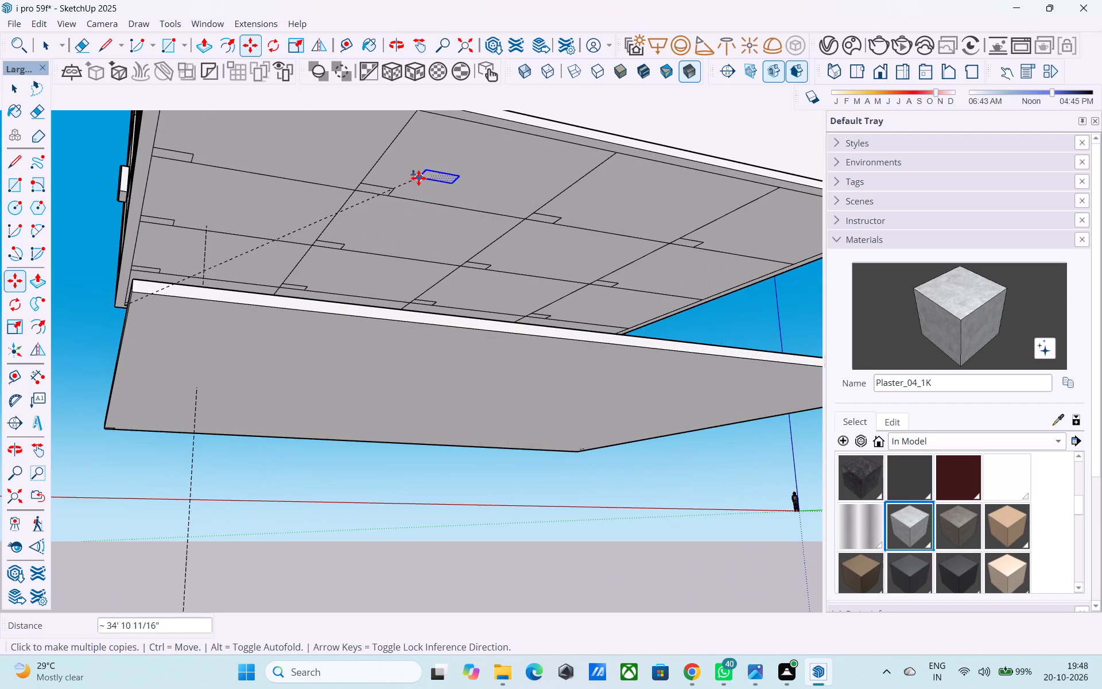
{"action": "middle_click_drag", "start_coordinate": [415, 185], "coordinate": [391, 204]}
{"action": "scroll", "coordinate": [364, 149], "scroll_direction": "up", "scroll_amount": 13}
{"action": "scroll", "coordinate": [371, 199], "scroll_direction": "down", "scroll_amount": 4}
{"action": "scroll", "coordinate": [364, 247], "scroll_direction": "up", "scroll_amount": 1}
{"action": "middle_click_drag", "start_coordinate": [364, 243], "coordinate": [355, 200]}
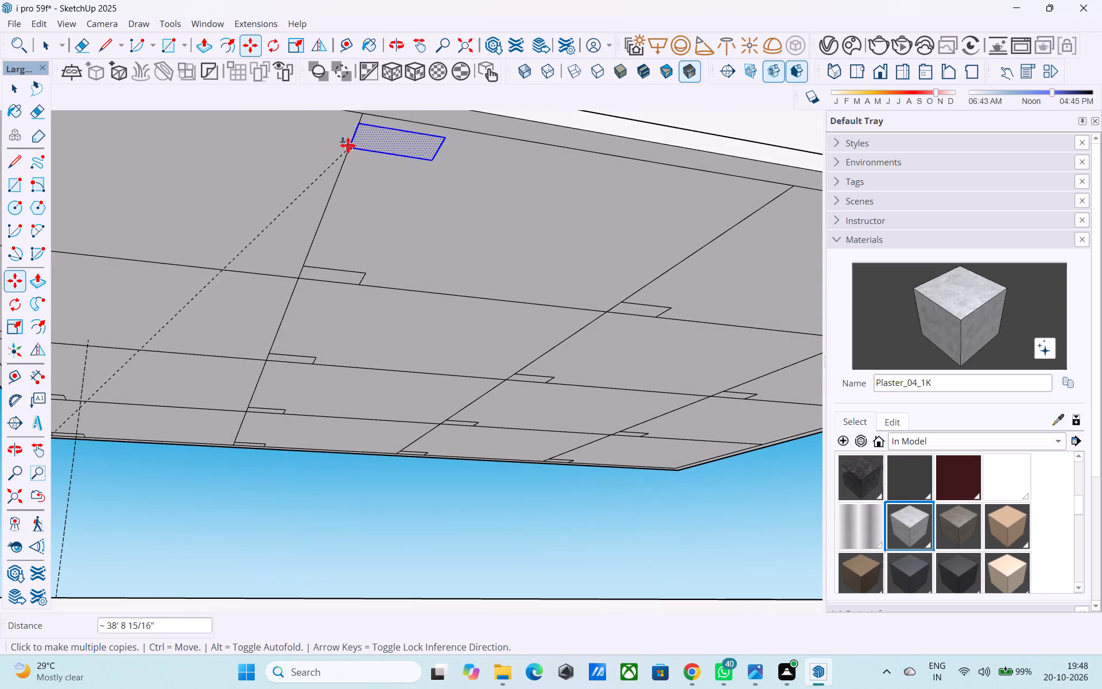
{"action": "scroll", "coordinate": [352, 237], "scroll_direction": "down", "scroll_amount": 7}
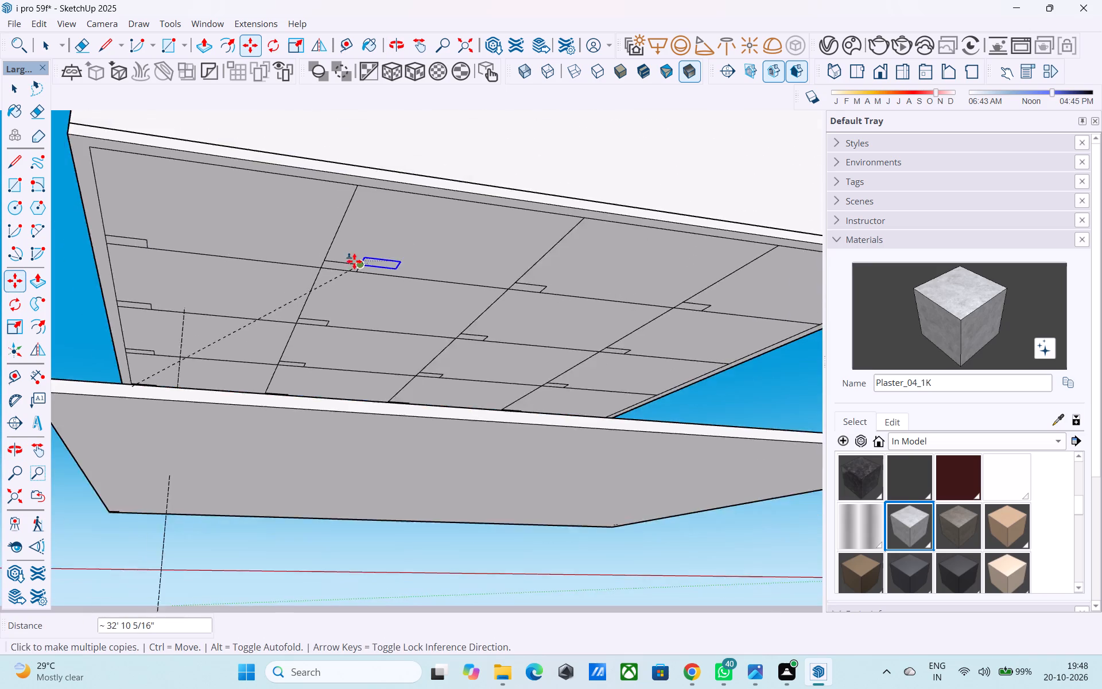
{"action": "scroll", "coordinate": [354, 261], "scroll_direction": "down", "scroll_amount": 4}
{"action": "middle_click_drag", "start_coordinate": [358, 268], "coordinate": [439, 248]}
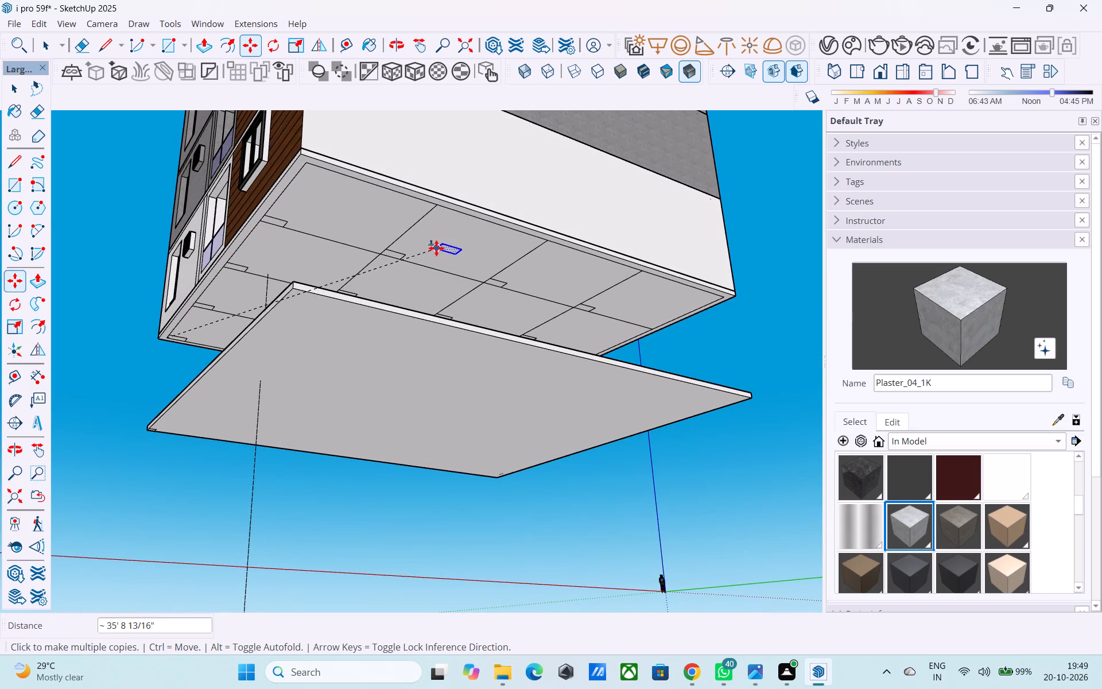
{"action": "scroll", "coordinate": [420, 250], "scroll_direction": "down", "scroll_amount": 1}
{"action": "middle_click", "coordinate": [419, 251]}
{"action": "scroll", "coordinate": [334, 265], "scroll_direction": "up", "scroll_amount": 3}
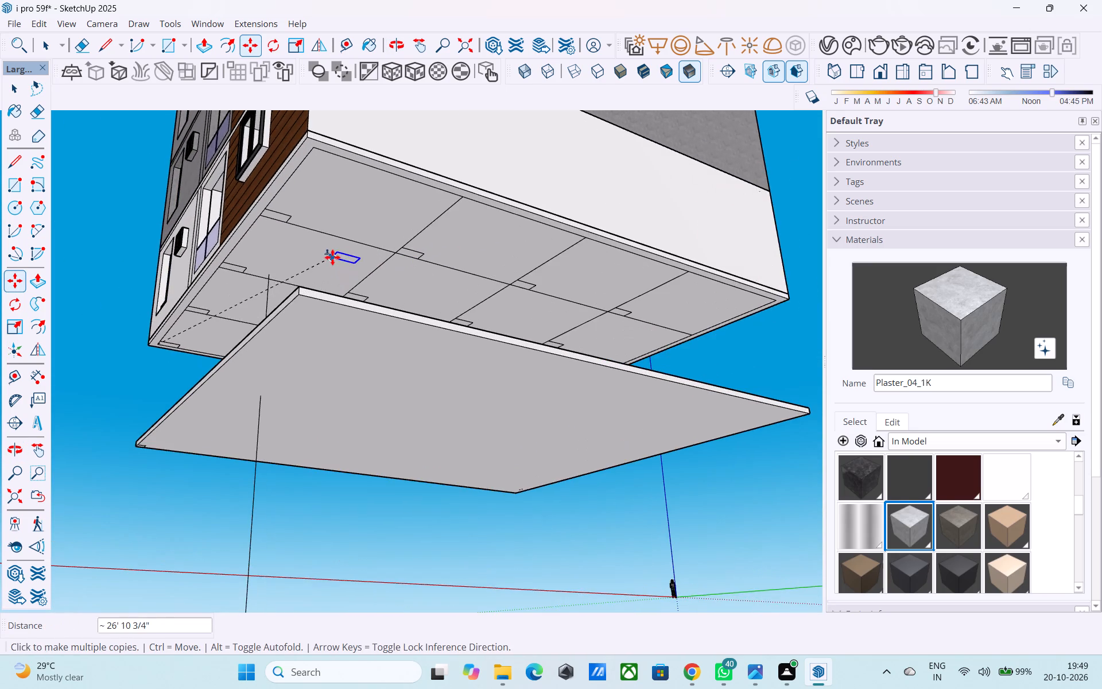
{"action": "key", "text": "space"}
Copy the support rectangle from the wood-clad side wall's outline edge to the underside corner at the plain rear wall's opposite end.
{"action": "scroll", "coordinate": [332, 256], "scroll_direction": "up", "scroll_amount": 3}
{"action": "left_click", "coordinate": [261, 202]}
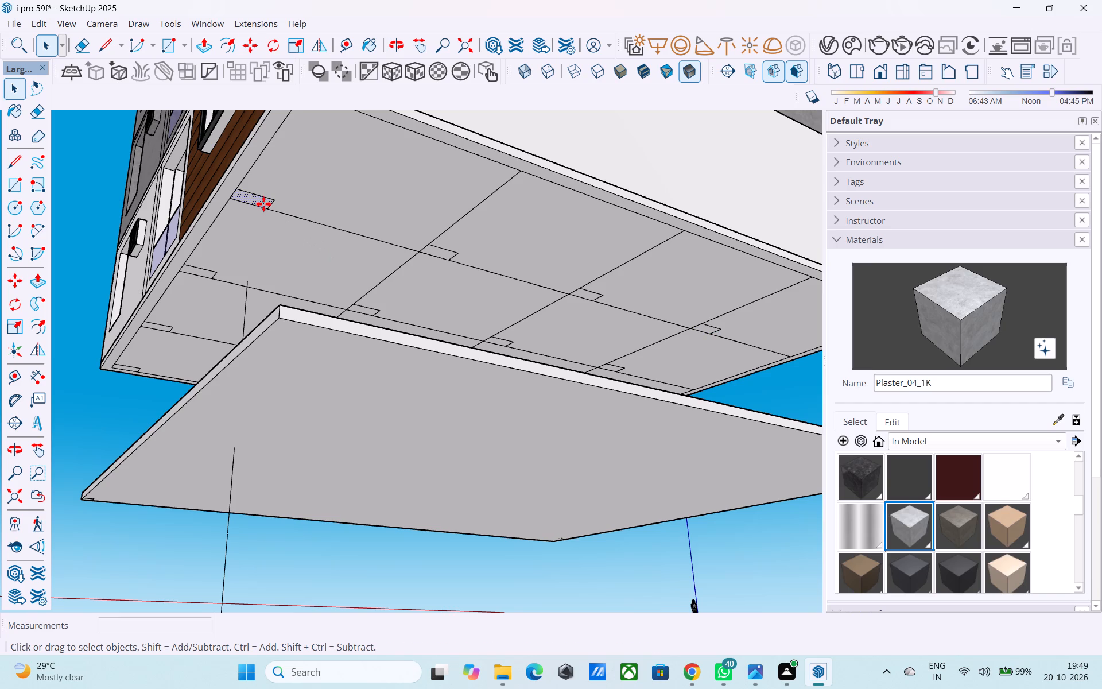
{"action": "key", "text": "m"}
{"action": "left_click", "coordinate": [273, 198]}
{"action": "scroll", "coordinate": [284, 198], "scroll_direction": "down", "scroll_amount": 2}
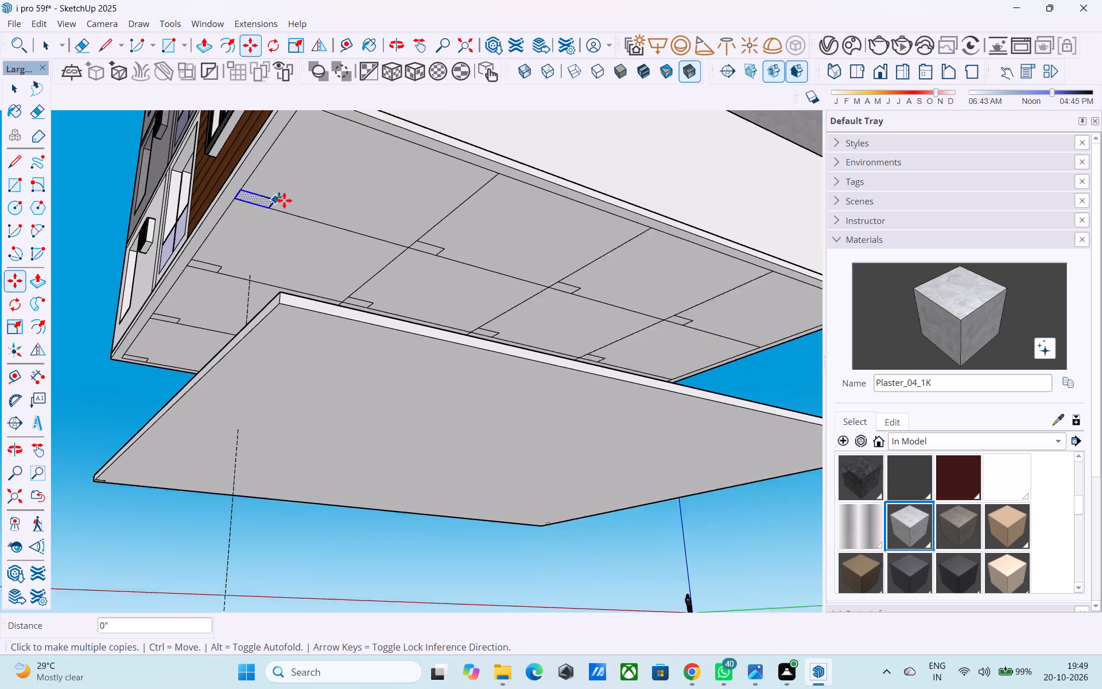
{"action": "scroll", "coordinate": [284, 200], "scroll_direction": "down", "scroll_amount": 8}
{"action": "middle_click_drag", "start_coordinate": [284, 231], "coordinate": [283, 225]}
{"action": "scroll", "coordinate": [446, 250], "scroll_direction": "up", "scroll_amount": 9}
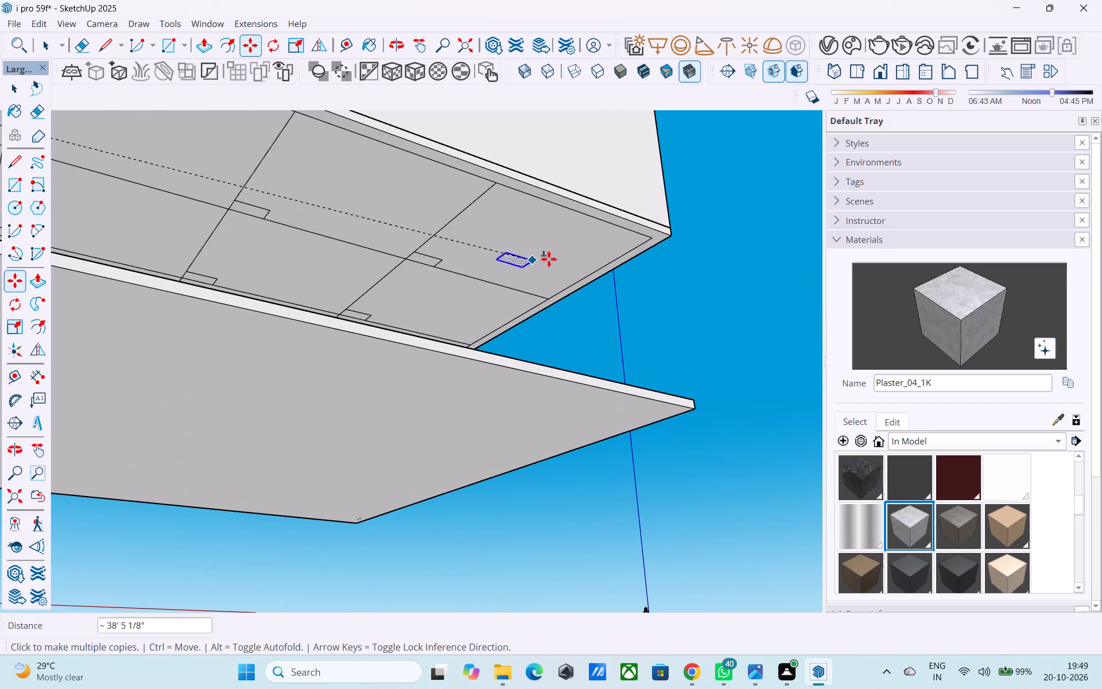
{"action": "left_click", "coordinate": [650, 239]}
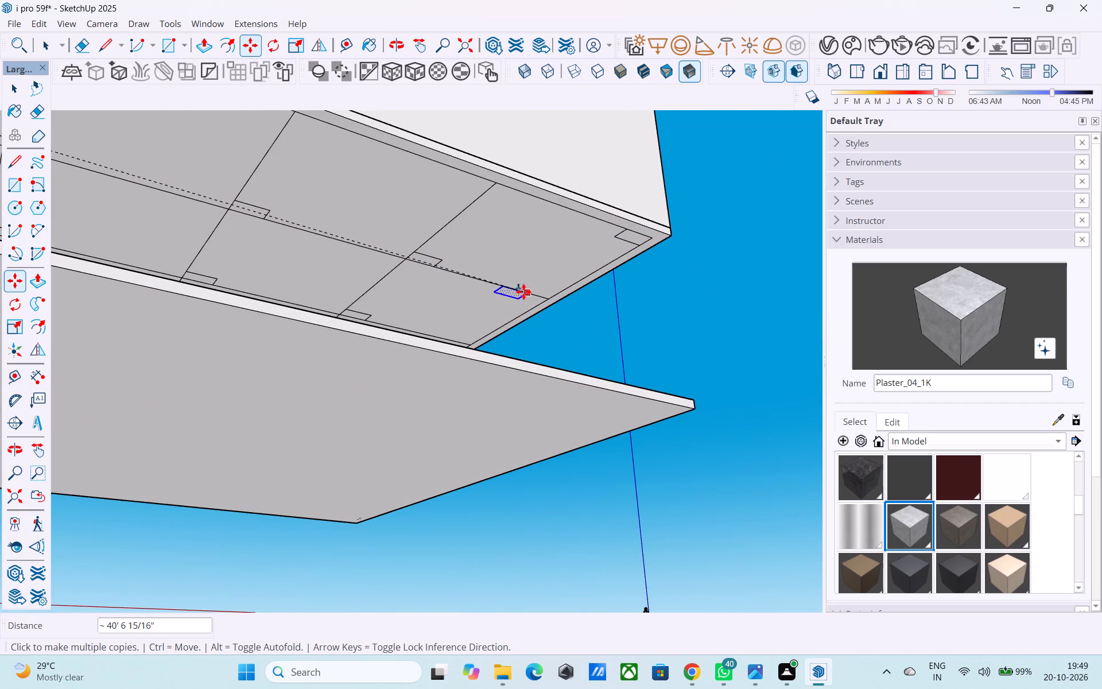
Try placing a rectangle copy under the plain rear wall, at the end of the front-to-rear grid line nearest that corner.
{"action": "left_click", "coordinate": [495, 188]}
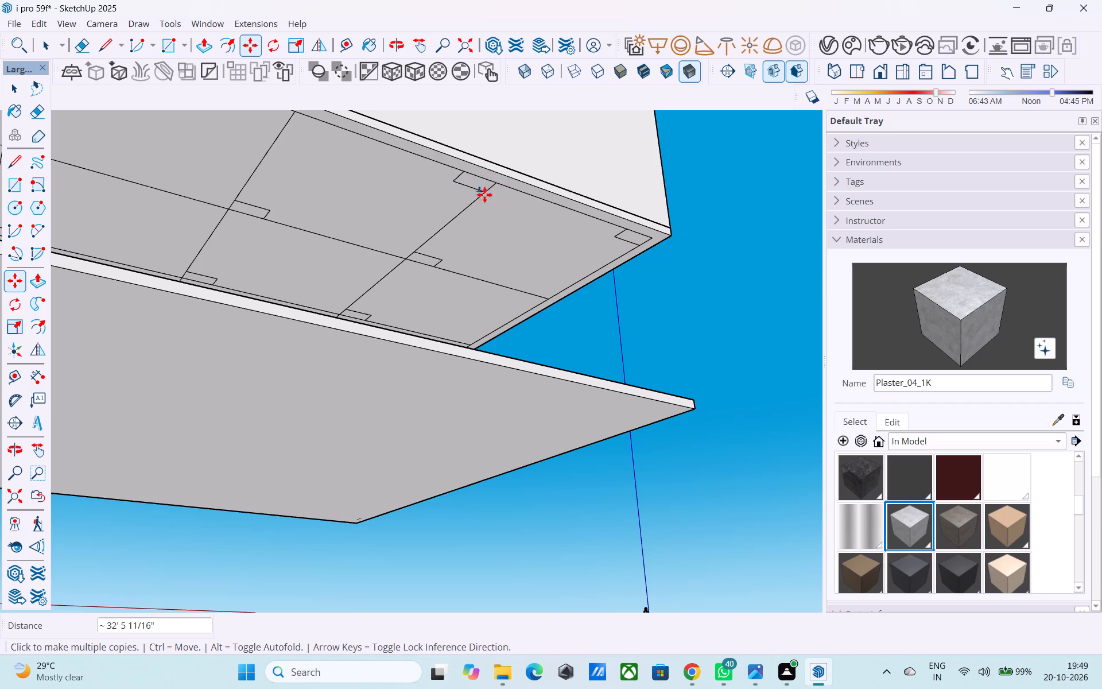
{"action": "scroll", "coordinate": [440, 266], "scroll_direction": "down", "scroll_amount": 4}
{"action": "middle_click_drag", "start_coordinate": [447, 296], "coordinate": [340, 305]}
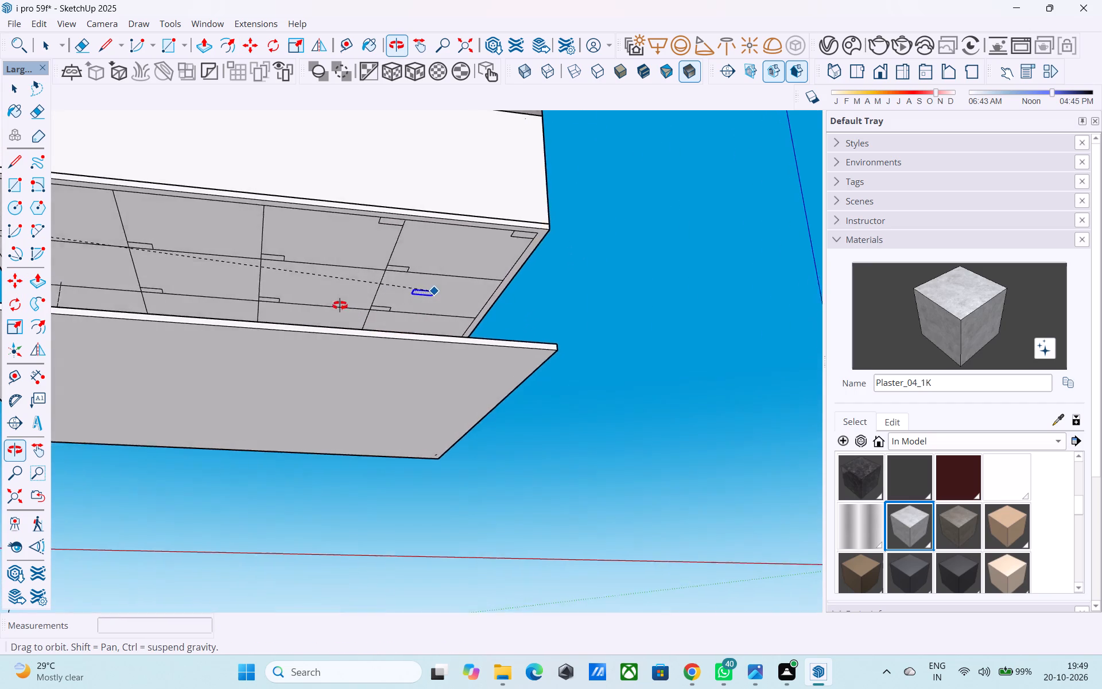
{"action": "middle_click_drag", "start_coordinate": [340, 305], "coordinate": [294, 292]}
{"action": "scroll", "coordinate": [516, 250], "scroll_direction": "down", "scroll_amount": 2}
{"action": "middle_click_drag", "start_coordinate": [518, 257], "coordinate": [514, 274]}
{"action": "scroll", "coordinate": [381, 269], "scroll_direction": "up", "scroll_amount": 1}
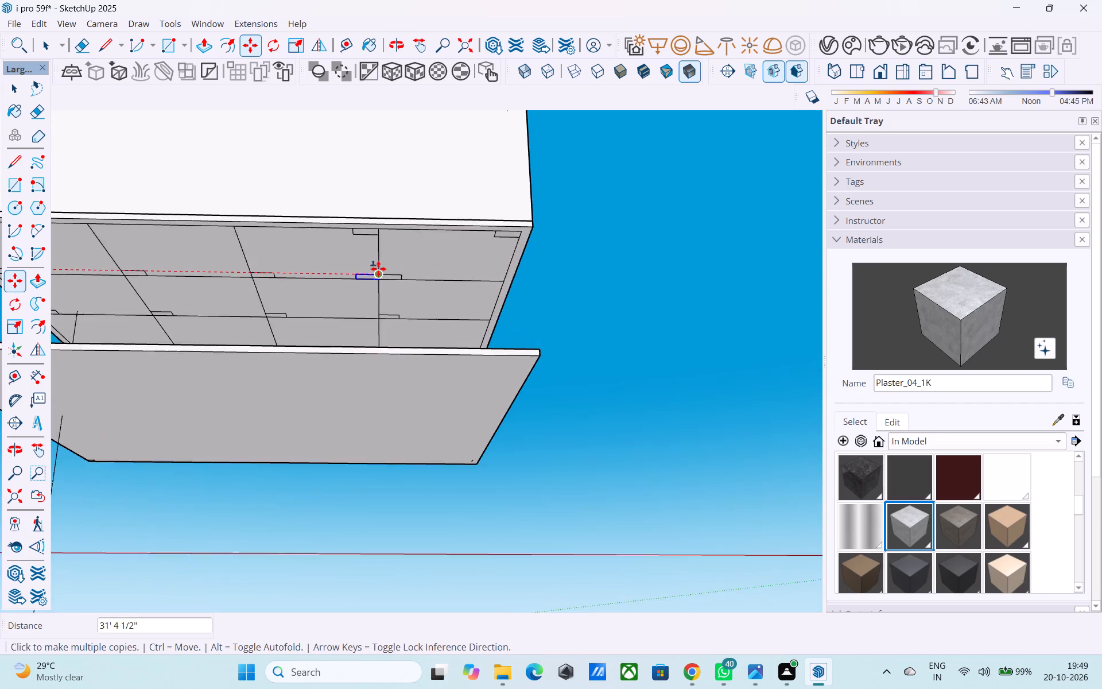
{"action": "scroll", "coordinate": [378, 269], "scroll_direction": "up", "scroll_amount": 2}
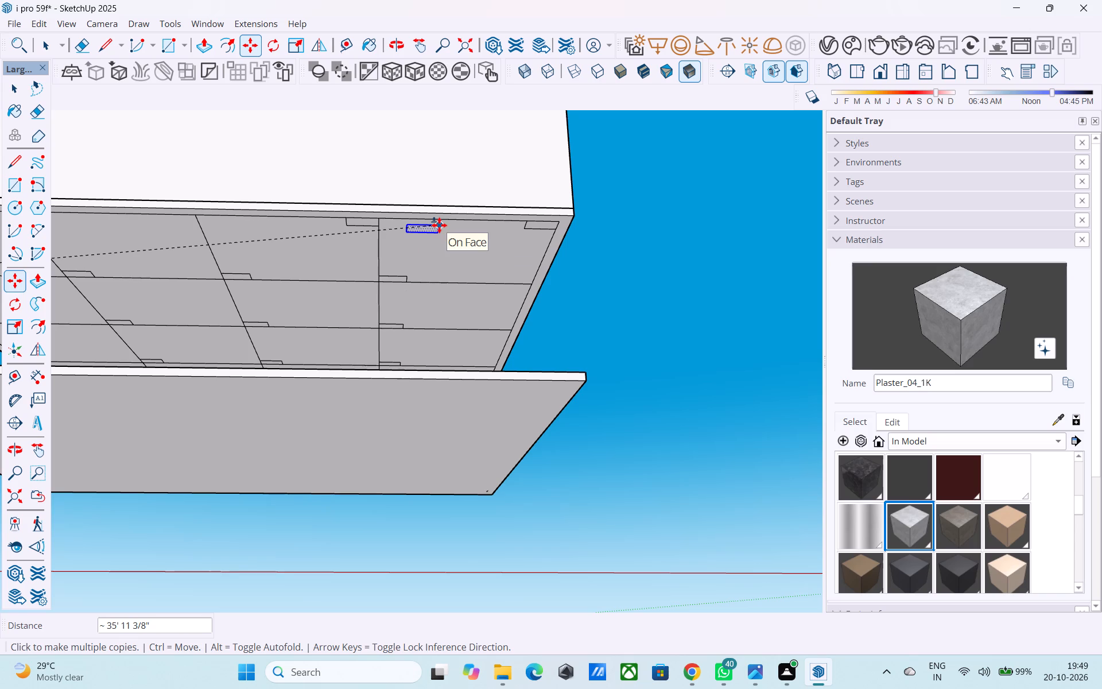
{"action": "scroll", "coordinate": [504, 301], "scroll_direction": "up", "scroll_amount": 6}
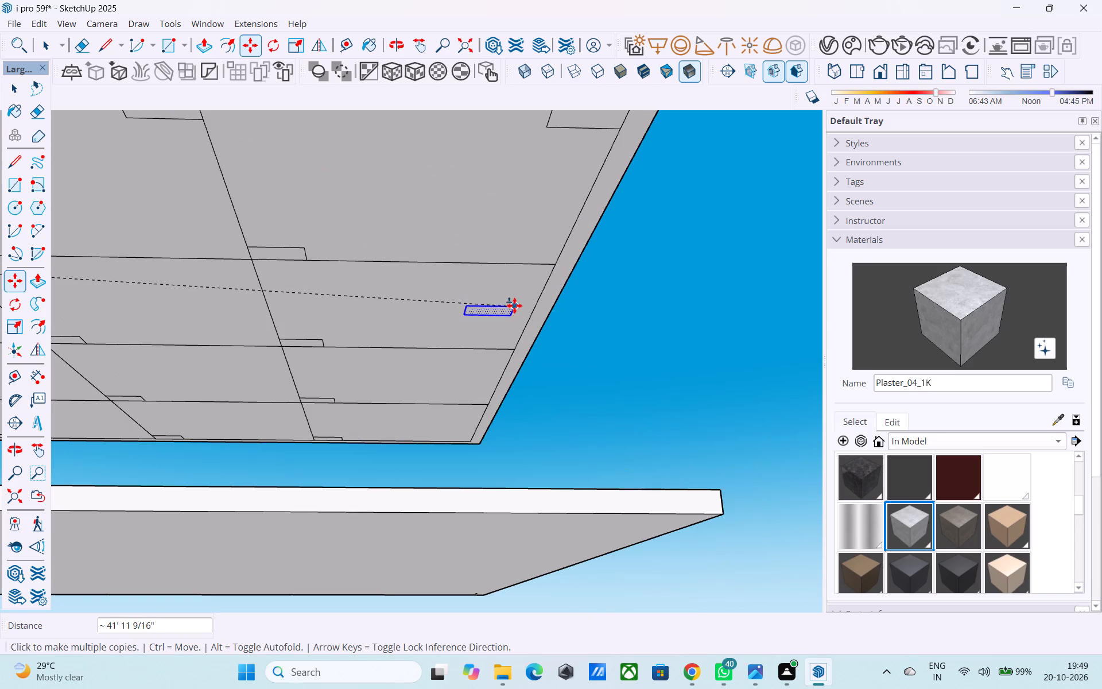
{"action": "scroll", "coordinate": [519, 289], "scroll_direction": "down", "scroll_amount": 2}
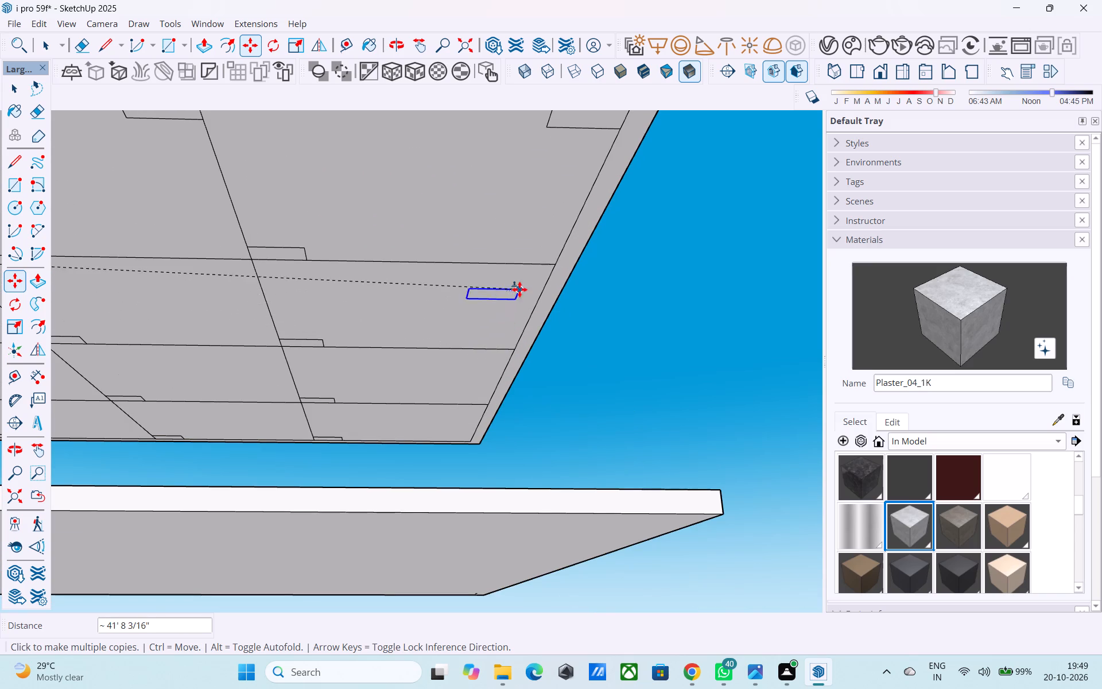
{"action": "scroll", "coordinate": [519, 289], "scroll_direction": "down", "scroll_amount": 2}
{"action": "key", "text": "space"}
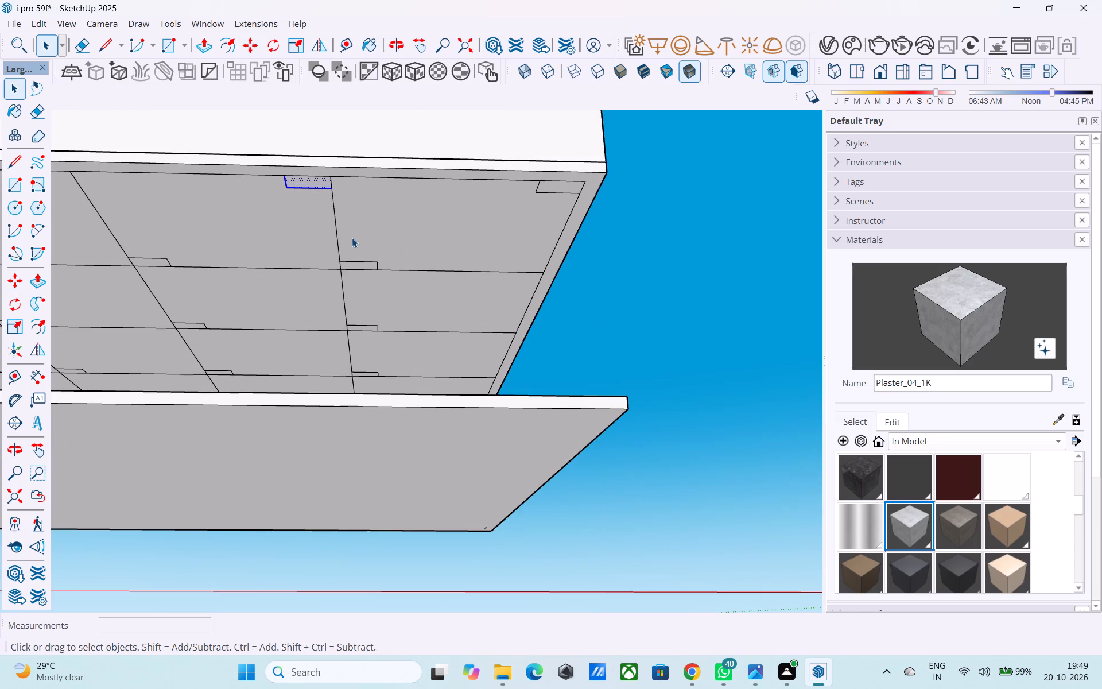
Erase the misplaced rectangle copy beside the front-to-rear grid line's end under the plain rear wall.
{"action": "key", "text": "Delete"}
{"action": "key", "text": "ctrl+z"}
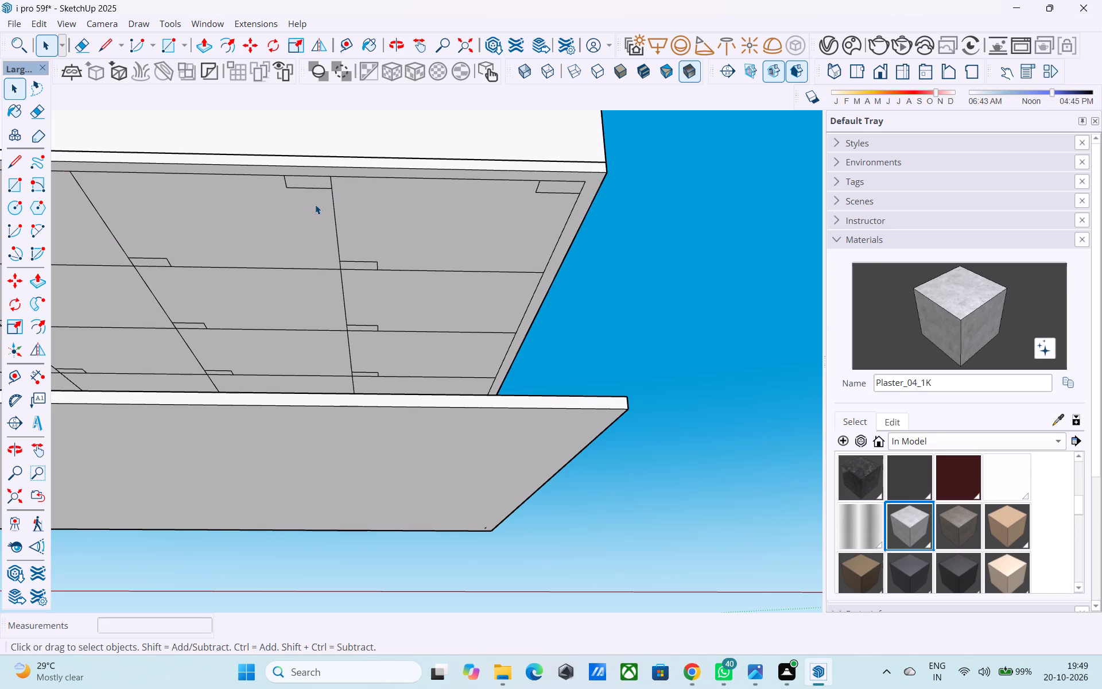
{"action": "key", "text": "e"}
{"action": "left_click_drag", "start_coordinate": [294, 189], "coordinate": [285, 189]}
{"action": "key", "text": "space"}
Copy the support rectangle from the wood-clad side wall's edge to the underside corner where that wall meets the plain rear wall.
{"action": "middle_click_drag", "start_coordinate": [348, 233], "coordinate": [345, 258]}
{"action": "scroll", "coordinate": [341, 254], "scroll_direction": "down", "scroll_amount": 5}
{"action": "middle_click_drag", "start_coordinate": [355, 266], "coordinate": [663, 280]}
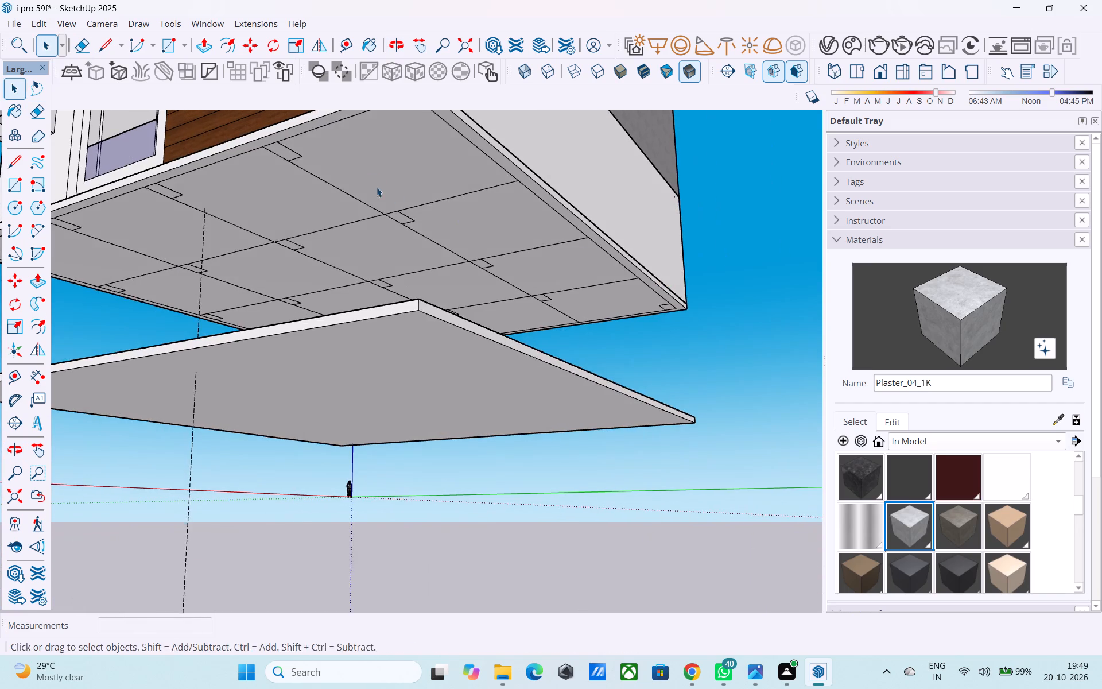
{"action": "middle_click_drag", "start_coordinate": [373, 184], "coordinate": [380, 195]}
{"action": "scroll", "coordinate": [317, 194], "scroll_direction": "up", "scroll_amount": 4}
{"action": "left_click", "coordinate": [282, 148]}
{"action": "scroll", "coordinate": [285, 156], "scroll_direction": "down", "scroll_amount": 2}
{"action": "key", "text": "m"}
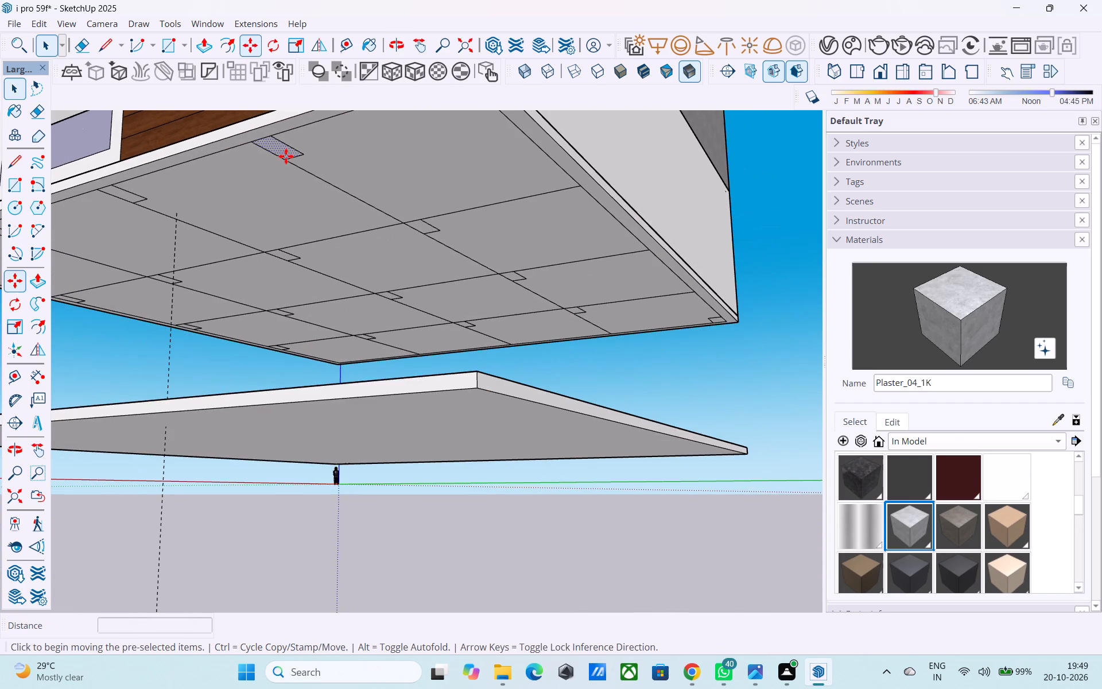
{"action": "left_click", "coordinate": [277, 135]}
{"action": "middle_click_drag", "start_coordinate": [335, 167], "coordinate": [285, 196]}
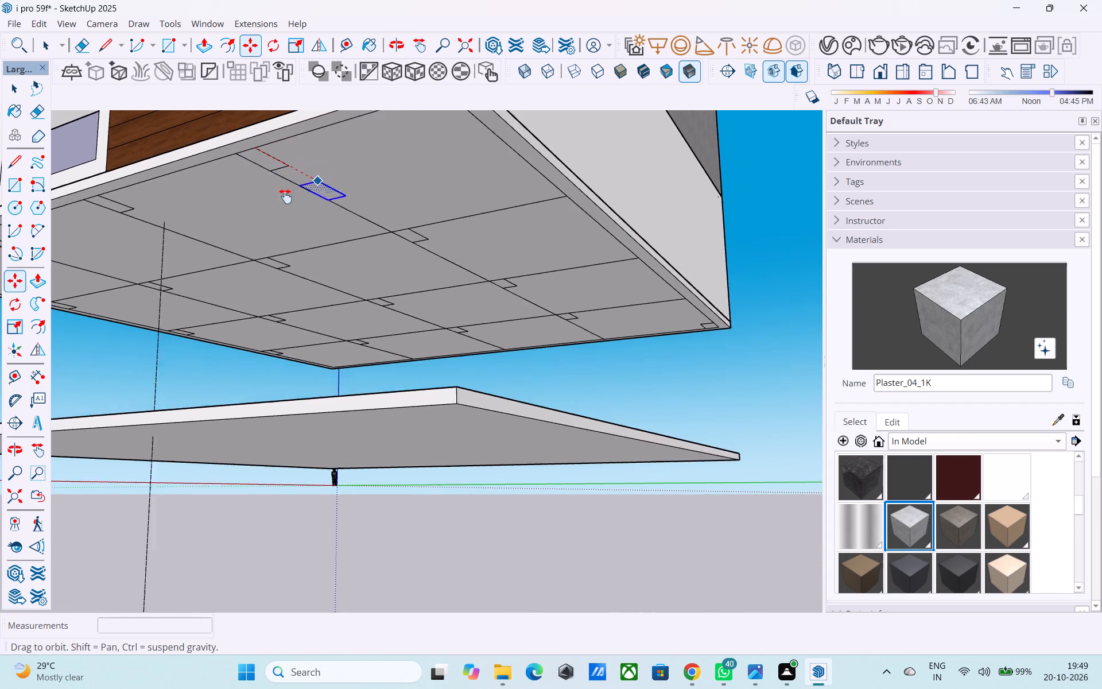
{"action": "middle_click_drag", "start_coordinate": [285, 196], "coordinate": [199, 244]}
{"action": "scroll", "coordinate": [265, 192], "scroll_direction": "up", "scroll_amount": 3}
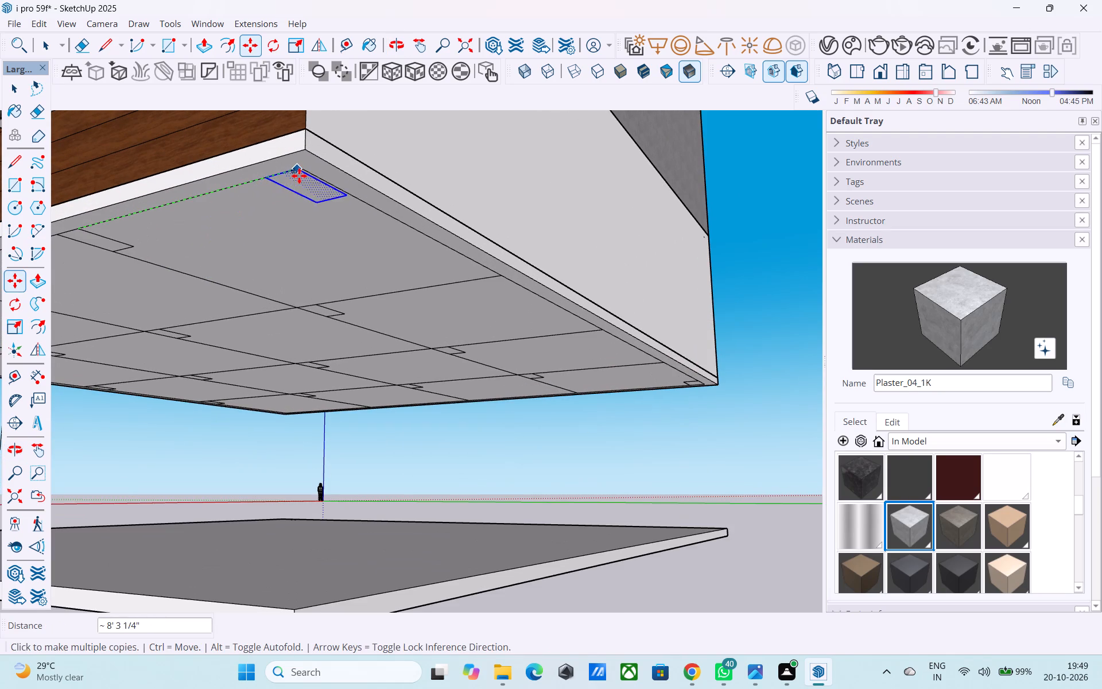
{"action": "left_click", "coordinate": [304, 174]}
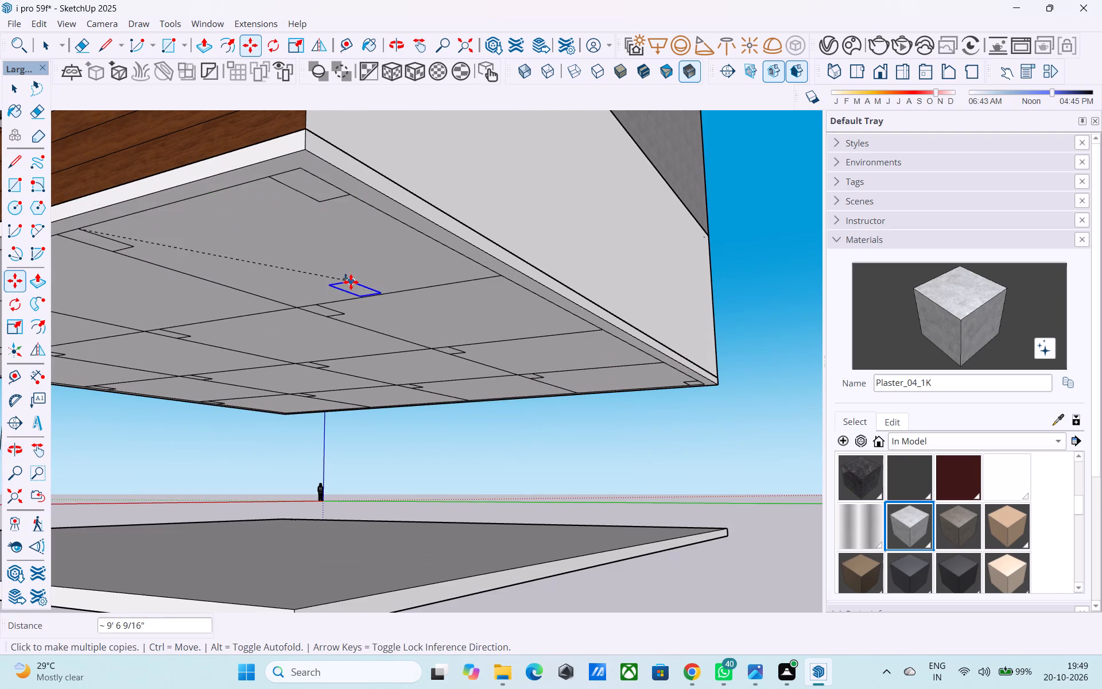
Place rectangle copies along the outline edge under the plain rear wall, one at the end of each of the three front-to-rear grid lines.
{"action": "middle_click_drag", "start_coordinate": [351, 282], "coordinate": [236, 207]}
{"action": "middle_click_drag", "start_coordinate": [338, 247], "coordinate": [262, 244]}
{"action": "scroll", "coordinate": [315, 248], "scroll_direction": "up", "scroll_amount": 3}
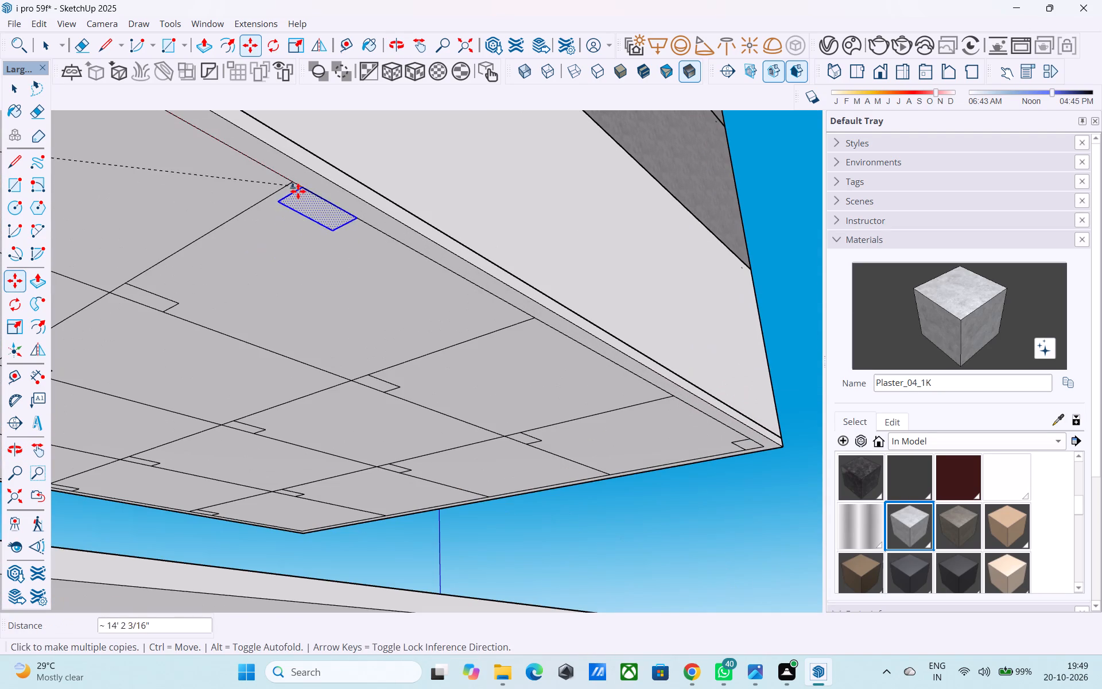
{"action": "left_click", "coordinate": [290, 185]}
{"action": "middle_click_drag", "start_coordinate": [441, 340], "coordinate": [266, 231], "text": "shift"}
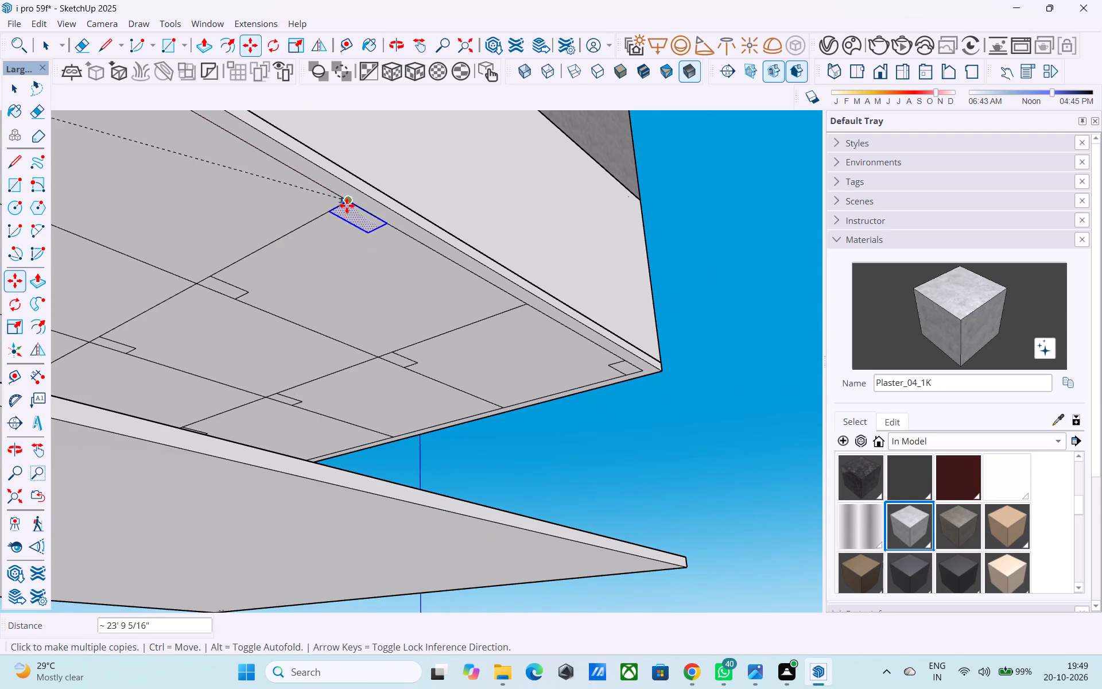
{"action": "left_click", "coordinate": [347, 206]}
{"action": "left_click", "coordinate": [521, 308]}
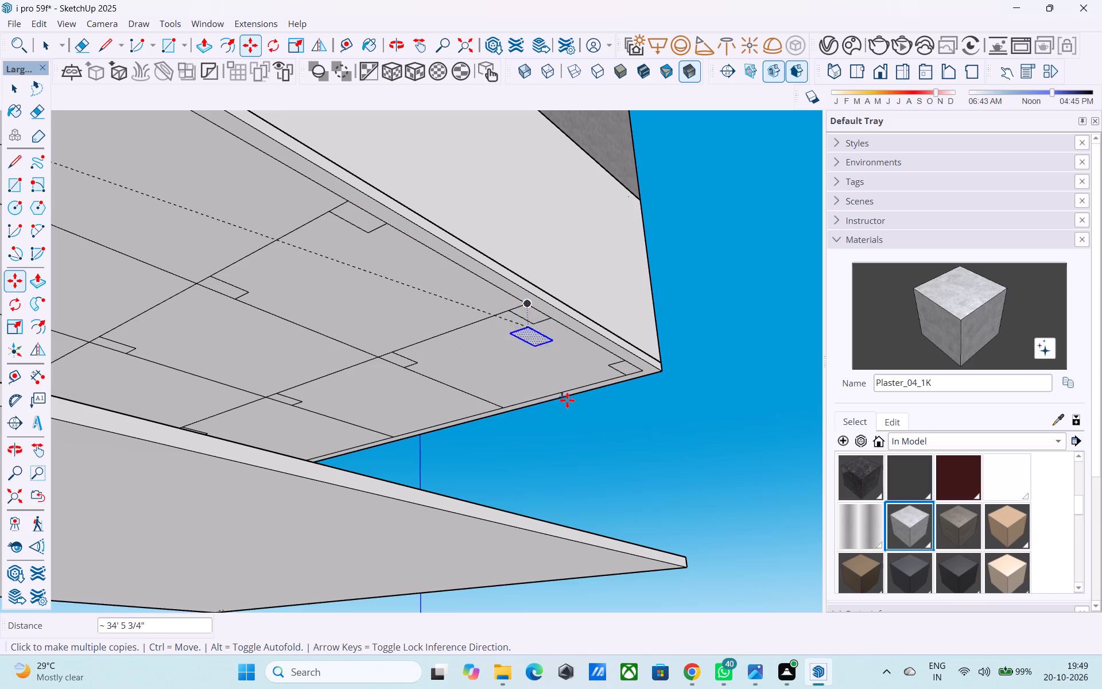
Copy the nearest support rectangle under the balcony wall to the underside corner where the balcony wall meets the plain side wall.
{"action": "middle_click_drag", "start_coordinate": [599, 427], "coordinate": [212, 382]}
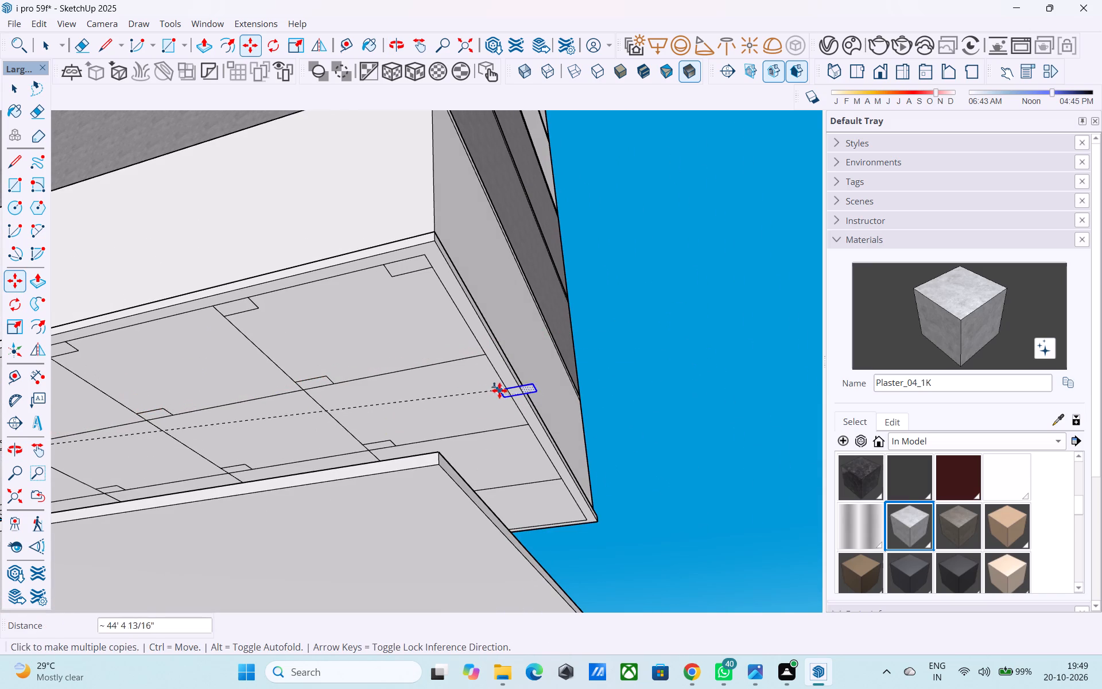
{"action": "middle_click_drag", "start_coordinate": [402, 400], "coordinate": [507, 405]}
{"action": "middle_click_drag", "start_coordinate": [467, 401], "coordinate": [481, 404]}
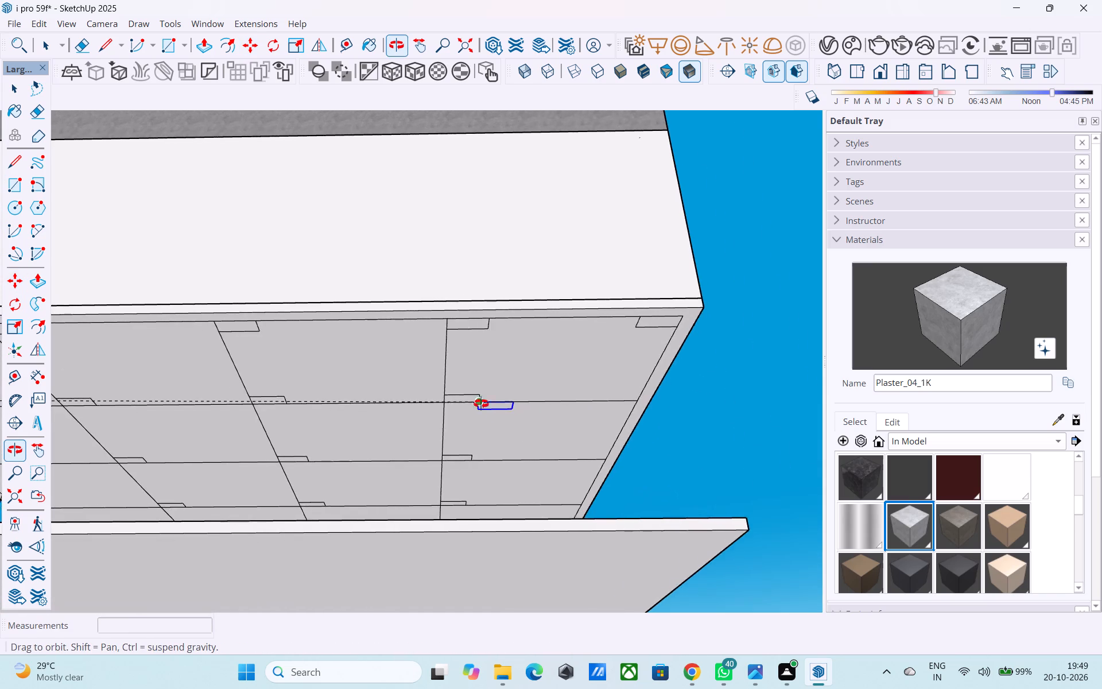
{"action": "middle_click_drag", "start_coordinate": [481, 404], "coordinate": [505, 420]}
{"action": "scroll", "coordinate": [542, 483], "scroll_direction": "up", "scroll_amount": 2}
{"action": "scroll", "coordinate": [575, 484], "scroll_direction": "down", "scroll_amount": 8}
{"action": "middle_click_drag", "start_coordinate": [592, 475], "coordinate": [589, 475]}
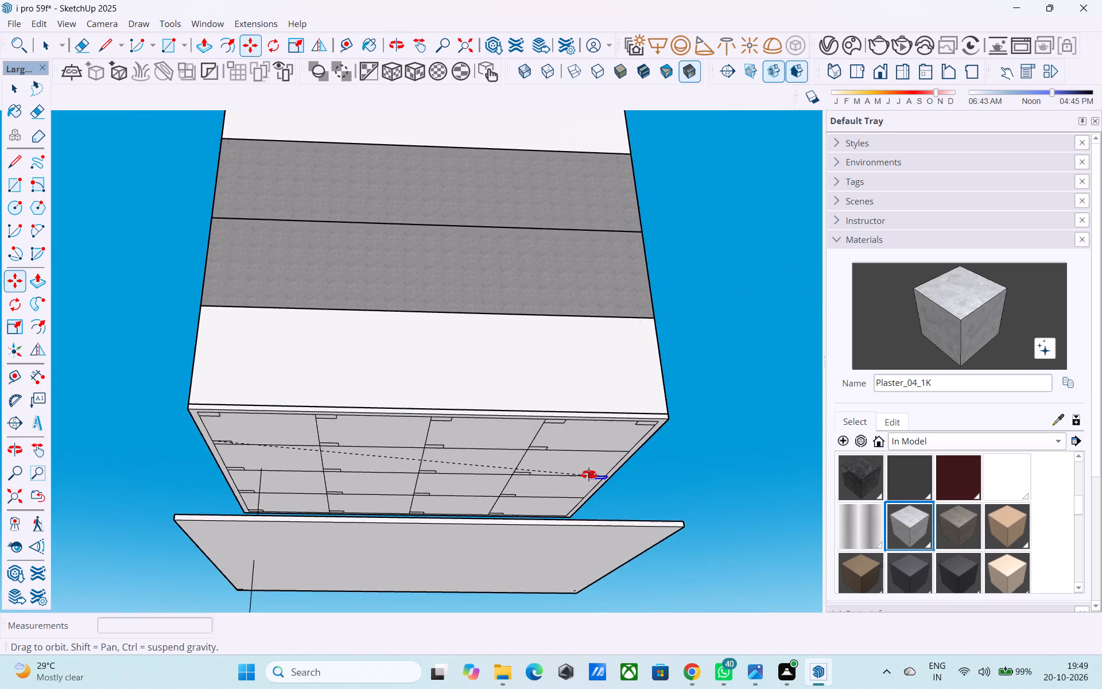
{"action": "middle_click_drag", "start_coordinate": [589, 475], "coordinate": [837, 477]}
{"action": "middle_click_drag", "start_coordinate": [440, 485], "coordinate": [758, 467], "text": "shift"}
{"action": "middle_click_drag", "start_coordinate": [408, 471], "coordinate": [444, 424]}
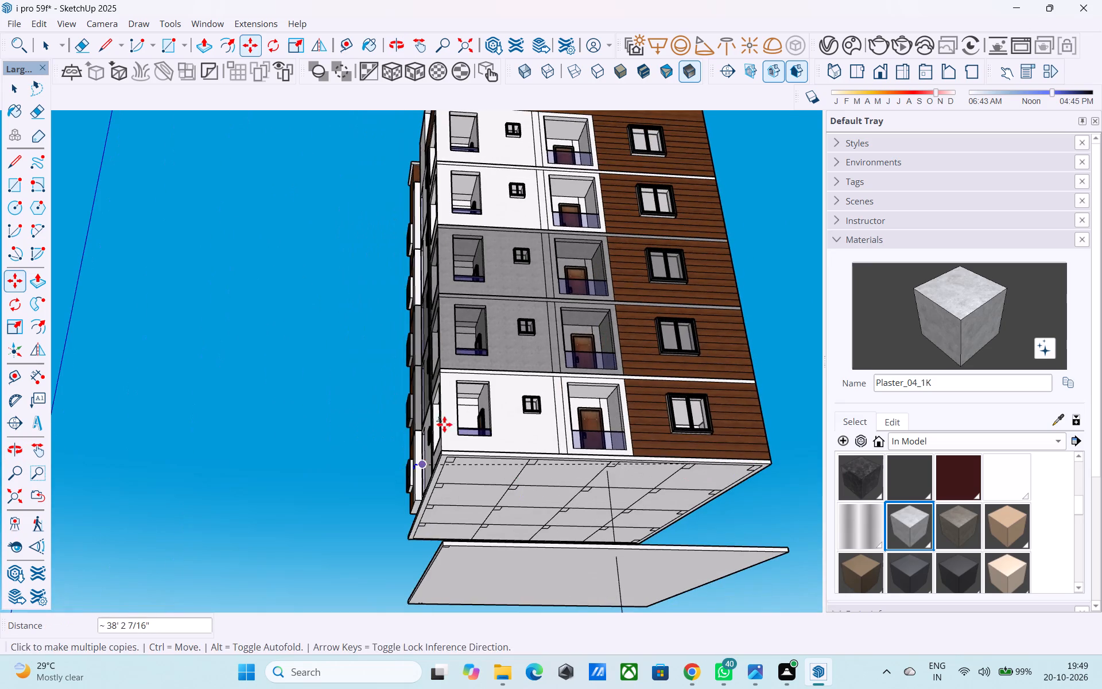
{"action": "middle_click_drag", "start_coordinate": [444, 424], "coordinate": [700, 404]}
{"action": "middle_click_drag", "start_coordinate": [475, 470], "coordinate": [758, 442]}
{"action": "middle_click_drag", "start_coordinate": [403, 500], "coordinate": [529, 462]}
{"action": "scroll", "coordinate": [465, 482], "scroll_direction": "up", "scroll_amount": 4}
{"action": "middle_click_drag", "start_coordinate": [418, 510], "coordinate": [469, 460]}
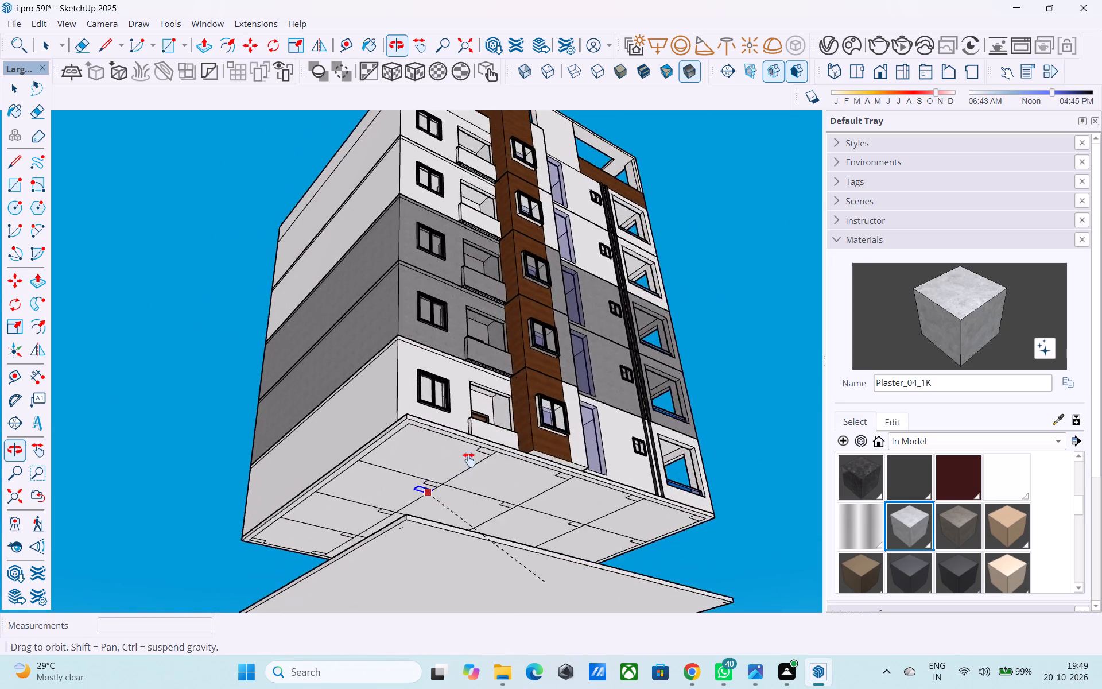
{"action": "middle_click_drag", "start_coordinate": [469, 460], "coordinate": [567, 386]}
{"action": "scroll", "coordinate": [639, 368], "scroll_direction": "up", "scroll_amount": 5}
{"action": "key", "text": "space"}
{"action": "scroll", "coordinate": [614, 353], "scroll_direction": "up", "scroll_amount": 3}
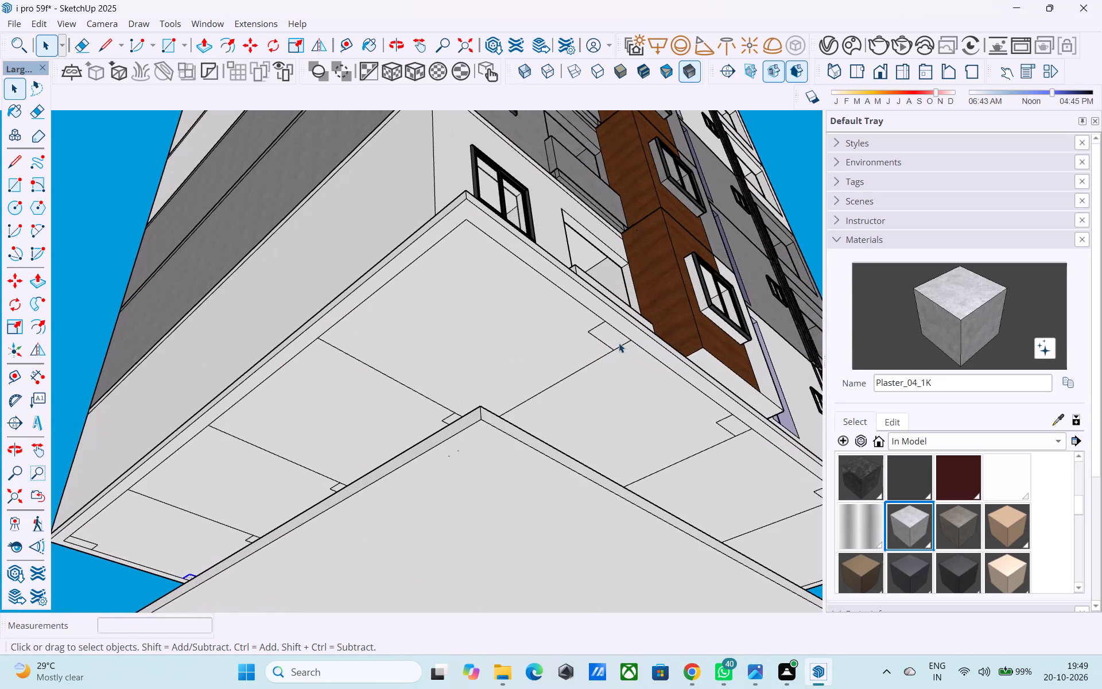
{"action": "left_click", "coordinate": [619, 342]}
{"action": "key", "text": "m"}
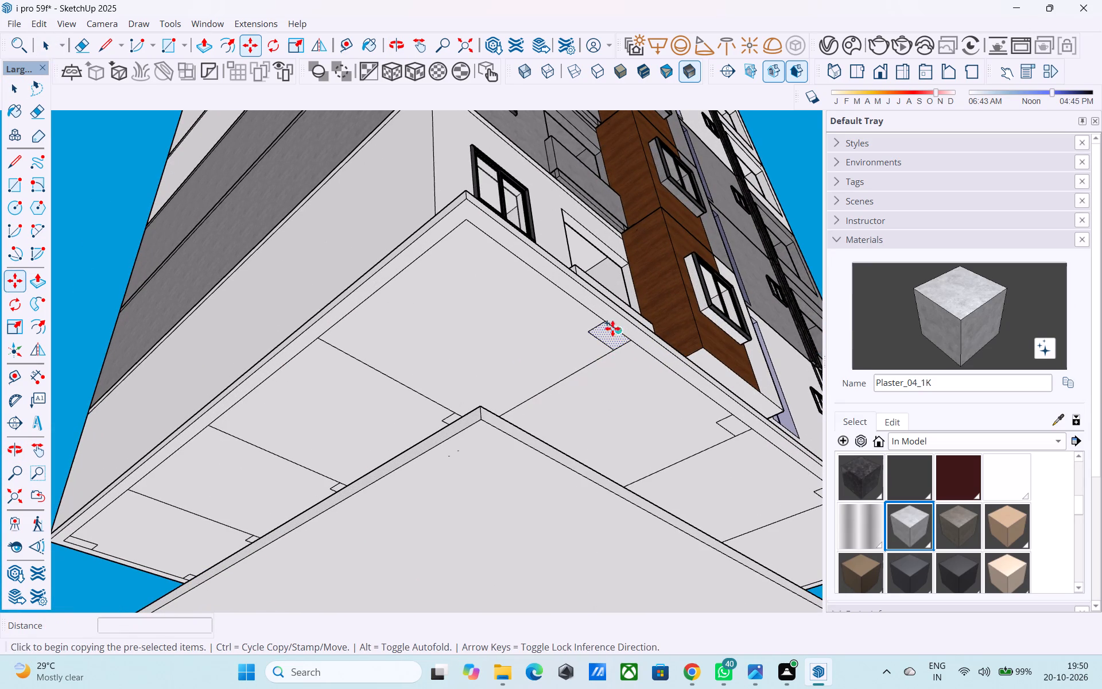
{"action": "left_click", "coordinate": [611, 327]}
{"action": "left_click", "coordinate": [463, 224]}
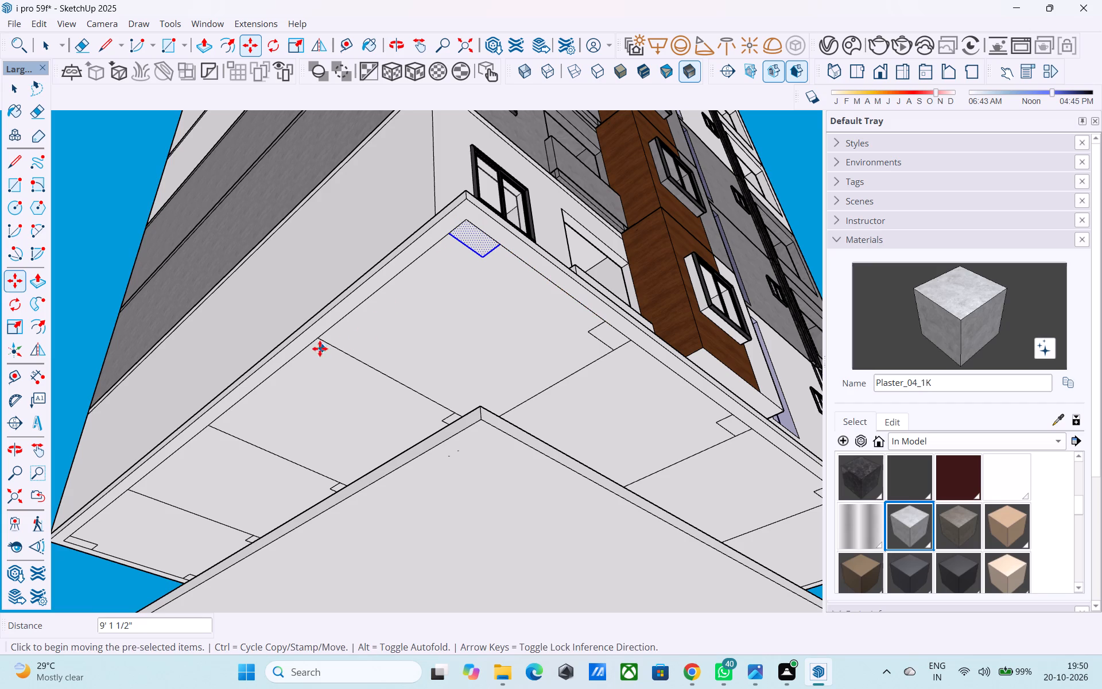
Copy the corner rectangle along the outline edge under the plain side wall, one at the end of each of the three side-to-side grid lines.
{"action": "key", "text": "m"}
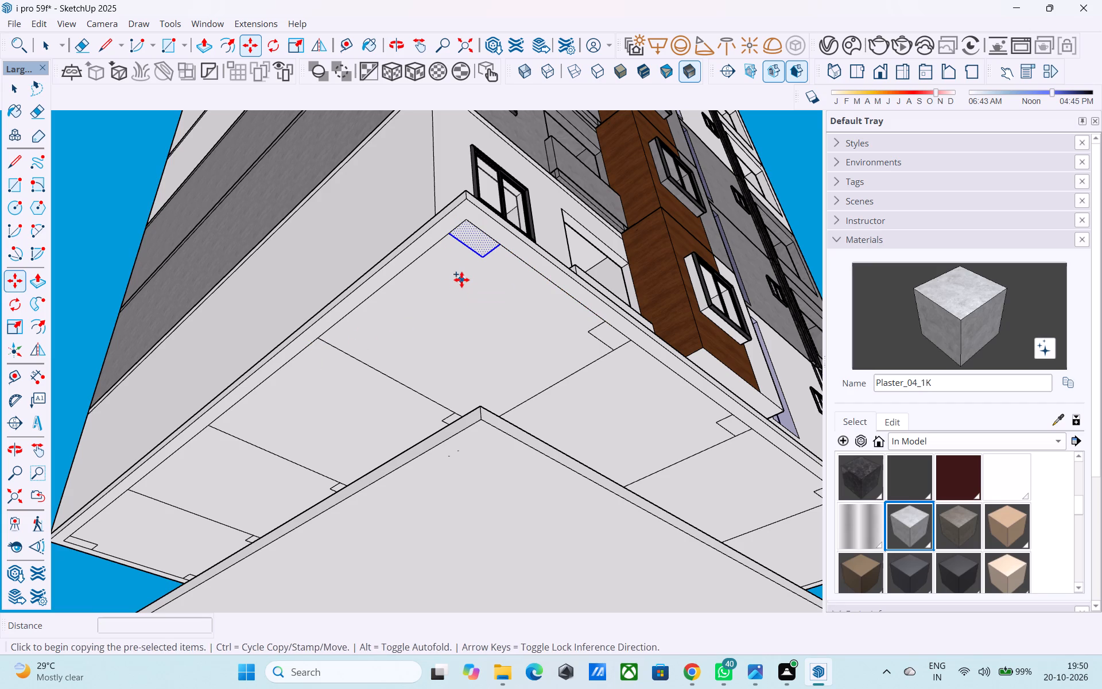
{"action": "left_click", "coordinate": [465, 222]}
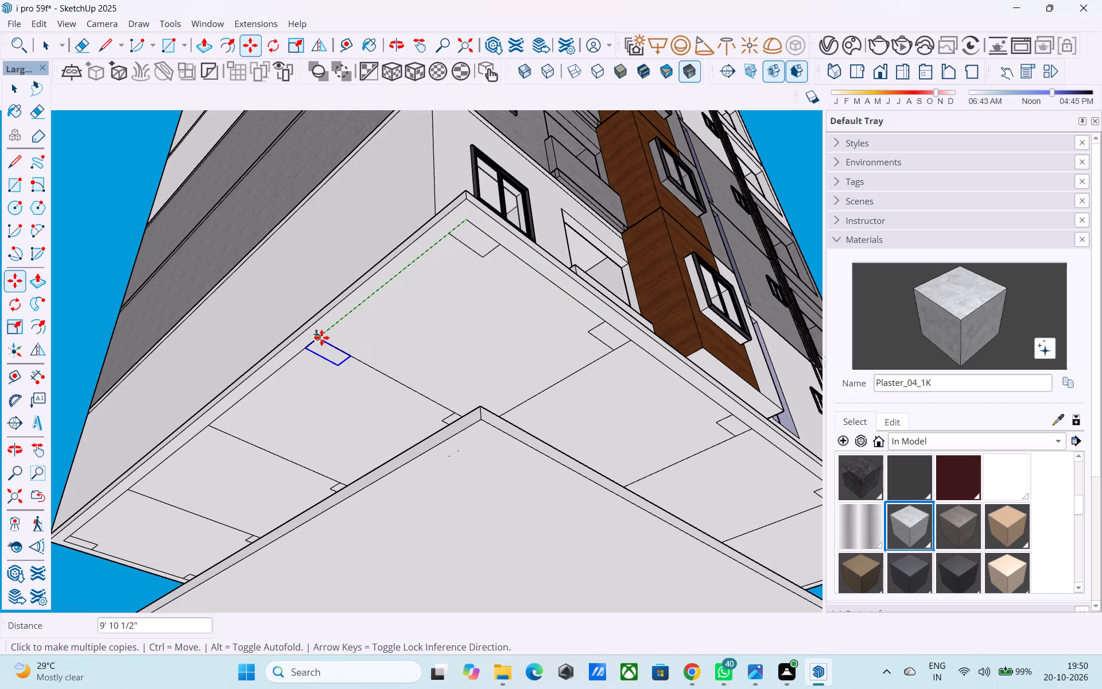
{"action": "left_click", "coordinate": [321, 337]}
{"action": "middle_click_drag", "start_coordinate": [305, 356], "coordinate": [461, 318]}
{"action": "scroll", "coordinate": [401, 385], "scroll_direction": "up", "scroll_amount": 4}
{"action": "left_click", "coordinate": [331, 392]}
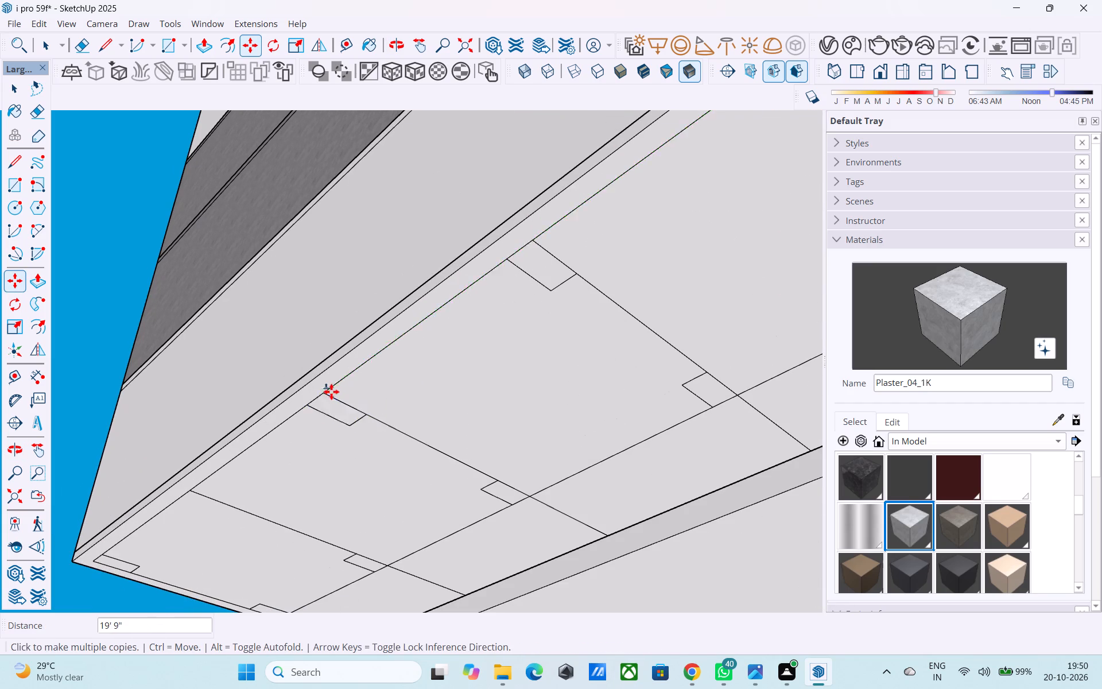
{"action": "middle_click_drag", "start_coordinate": [328, 390], "coordinate": [457, 300]}
{"action": "scroll", "coordinate": [328, 390], "scroll_direction": "up", "scroll_amount": 1}
{"action": "left_click", "coordinate": [289, 432]}
{"action": "scroll", "coordinate": [293, 397], "scroll_direction": "down", "scroll_amount": 5}
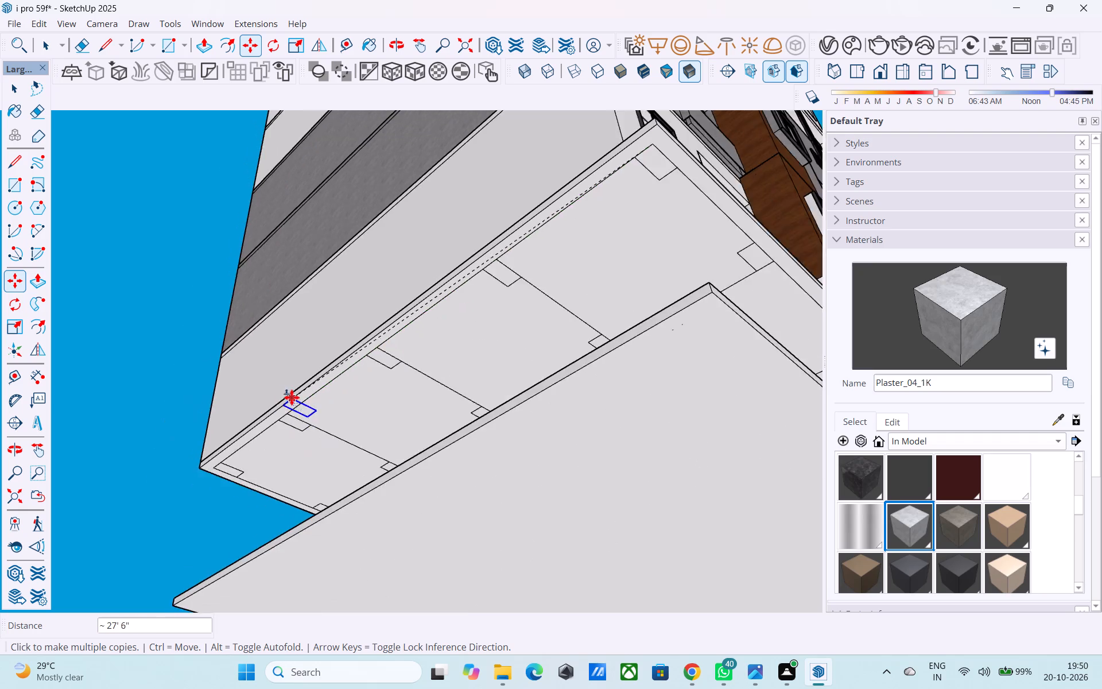
{"action": "scroll", "coordinate": [292, 397], "scroll_direction": "down", "scroll_amount": 7}
{"action": "key", "text": "space"}
Extrude the support rectangle at the underside corner of the balcony wall and plain side wall 10' down to the ground slab.
{"action": "middle_click_drag", "start_coordinate": [461, 337], "coordinate": [448, 379]}
{"action": "scroll", "coordinate": [447, 388], "scroll_direction": "up", "scroll_amount": 7}
{"action": "left_click", "coordinate": [455, 310]}
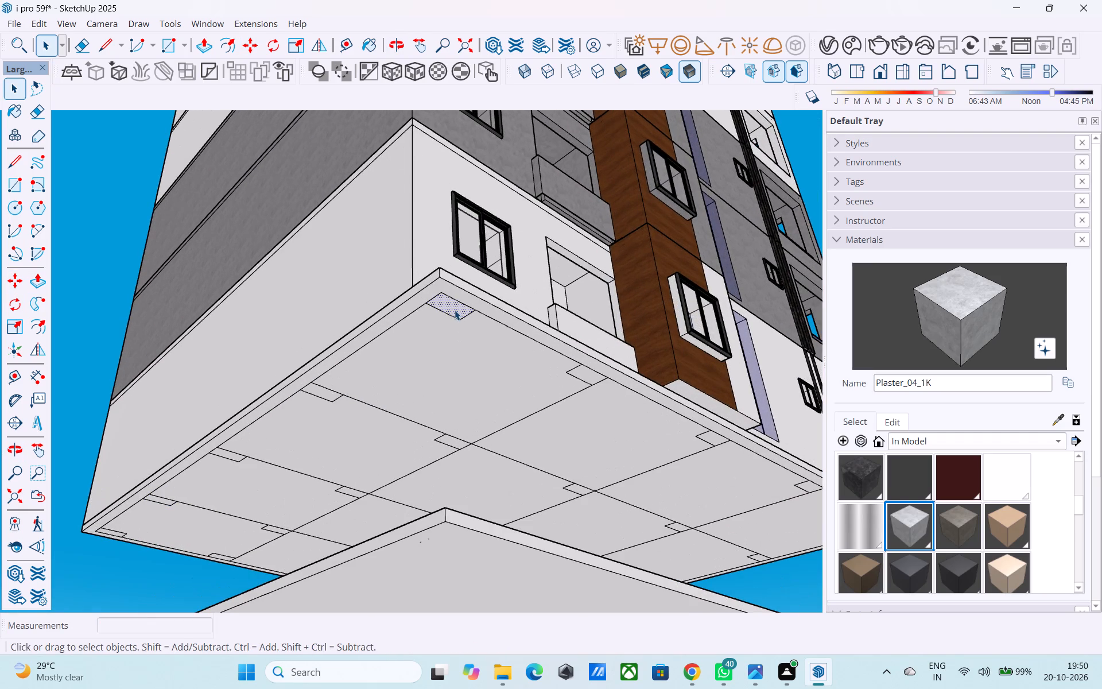
{"action": "key", "text": "p"}
{"action": "left_click", "coordinate": [454, 310]}
{"action": "scroll", "coordinate": [451, 345], "scroll_direction": "down", "scroll_amount": 1}
{"action": "middle_click_drag", "start_coordinate": [450, 353], "coordinate": [465, 466]}
{"action": "scroll", "coordinate": [452, 435], "scroll_direction": "down", "scroll_amount": 4}
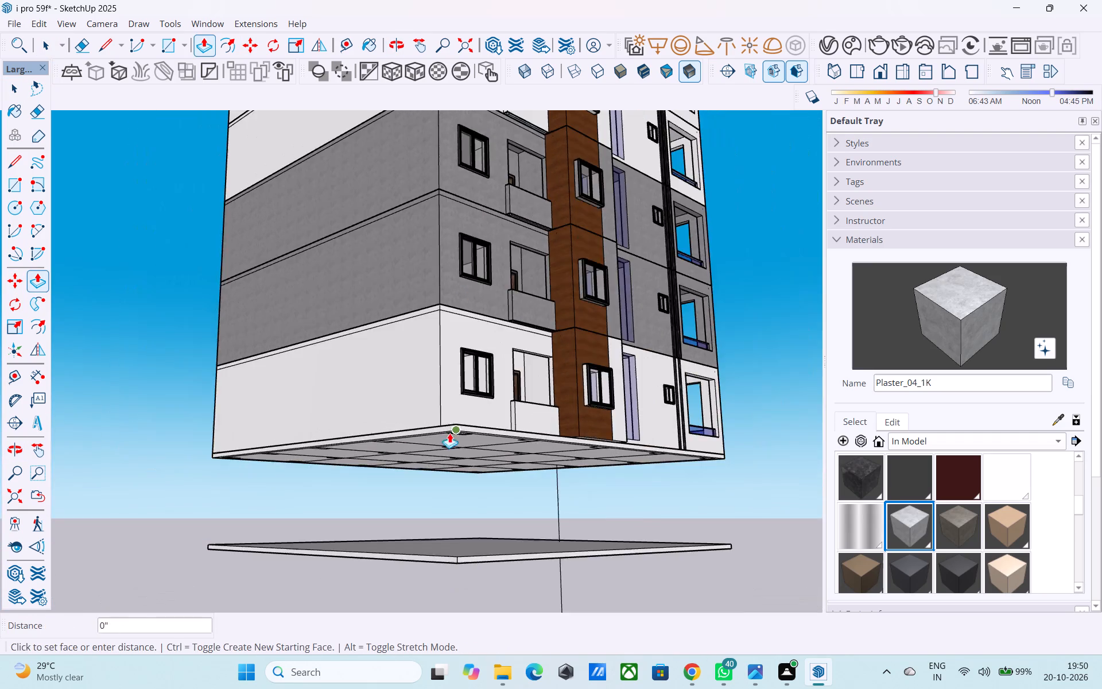
{"action": "scroll", "coordinate": [449, 433], "scroll_direction": "down", "scroll_amount": 8}
{"action": "middle_click_drag", "start_coordinate": [438, 488], "coordinate": [436, 510]}
{"action": "scroll", "coordinate": [435, 510], "scroll_direction": "up", "scroll_amount": 6}
{"action": "middle_click_drag", "start_coordinate": [423, 471], "coordinate": [425, 536]}
{"action": "scroll", "coordinate": [429, 531], "scroll_direction": "up", "scroll_amount": 1}
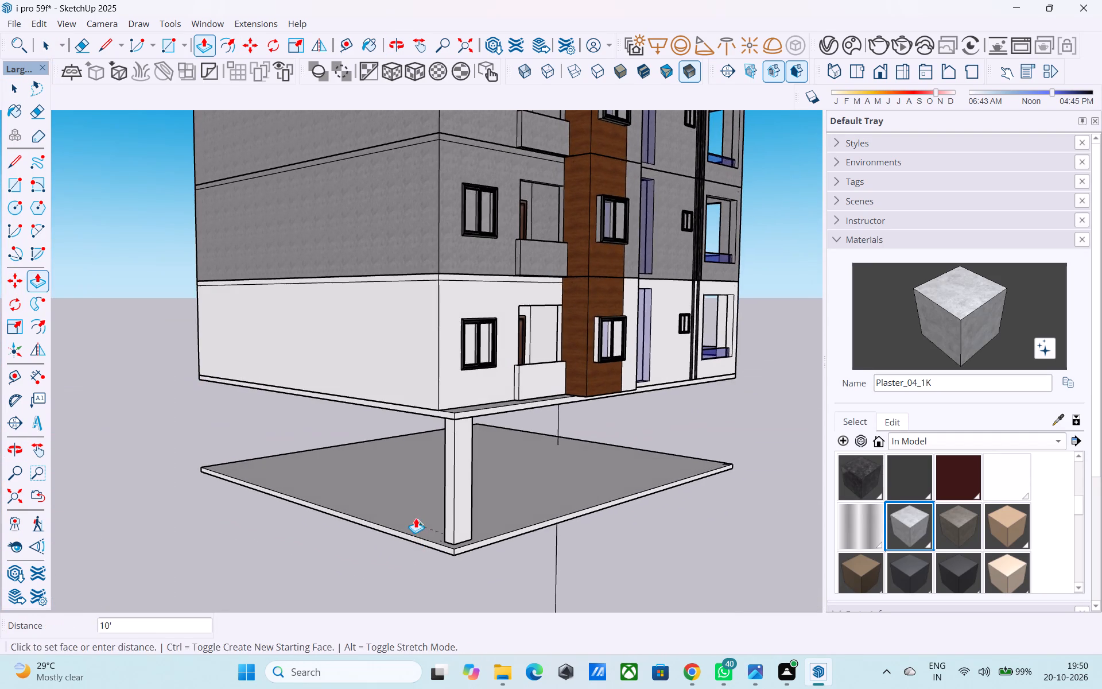
{"action": "left_click", "coordinate": [414, 517]}
Extrude the next two support rectangles along the balcony wall's underside edge 10' down, working away from the finished corner column.
{"action": "middle_click_drag", "start_coordinate": [526, 447], "coordinate": [426, 340]}
{"action": "scroll", "coordinate": [438, 327], "scroll_direction": "up", "scroll_amount": 5}
{"action": "key", "text": "space"}
{"action": "scroll", "coordinate": [446, 323], "scroll_direction": "up", "scroll_amount": 2}
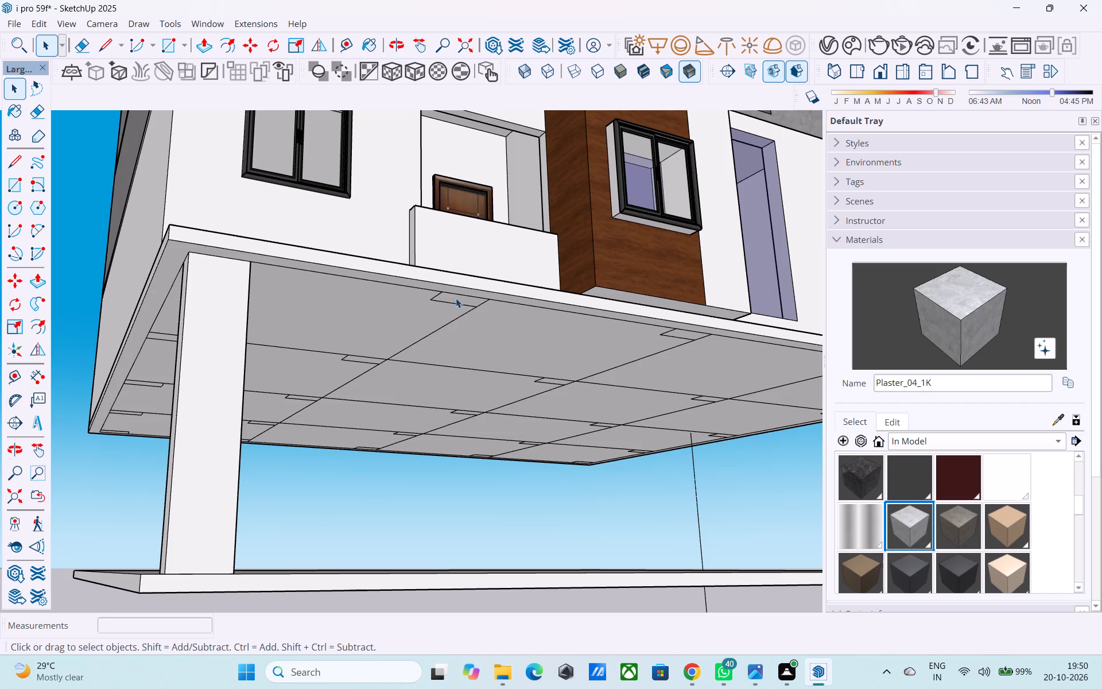
{"action": "scroll", "coordinate": [457, 297], "scroll_direction": "up", "scroll_amount": 5}
{"action": "left_click", "coordinate": [460, 299]}
{"action": "key", "text": "p"}
{"action": "double_click", "coordinate": [460, 299]}
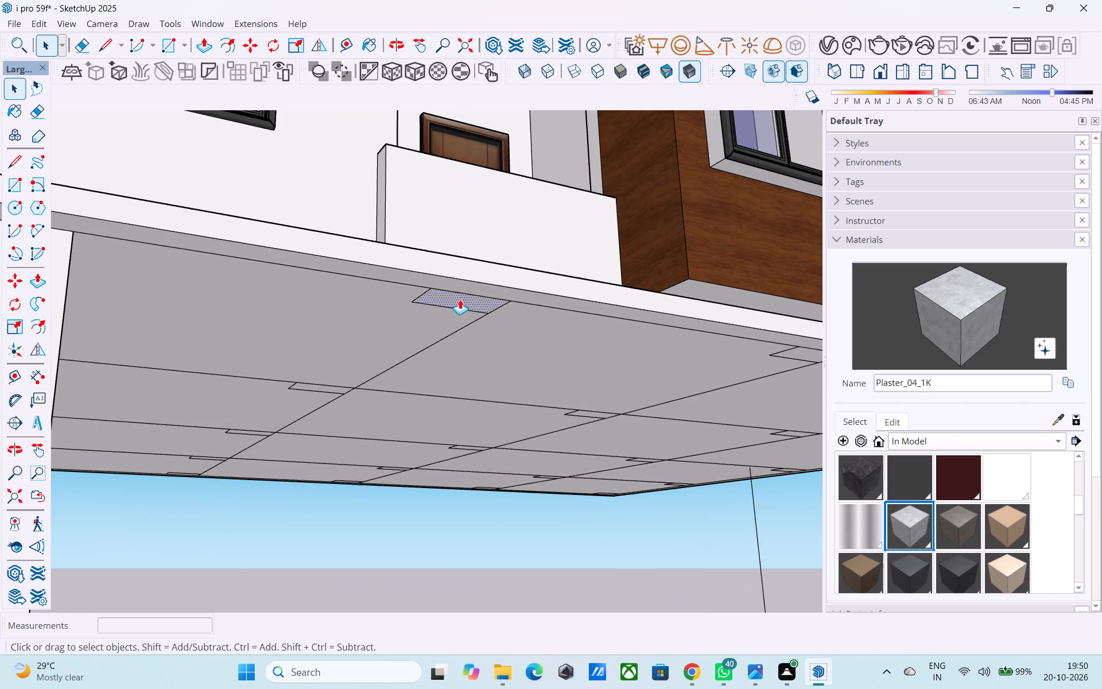
{"action": "scroll", "coordinate": [329, 309], "scroll_direction": "down", "scroll_amount": 11}
{"action": "middle_click_drag", "start_coordinate": [420, 343], "coordinate": [386, 339]}
{"action": "scroll", "coordinate": [437, 336], "scroll_direction": "up", "scroll_amount": 11}
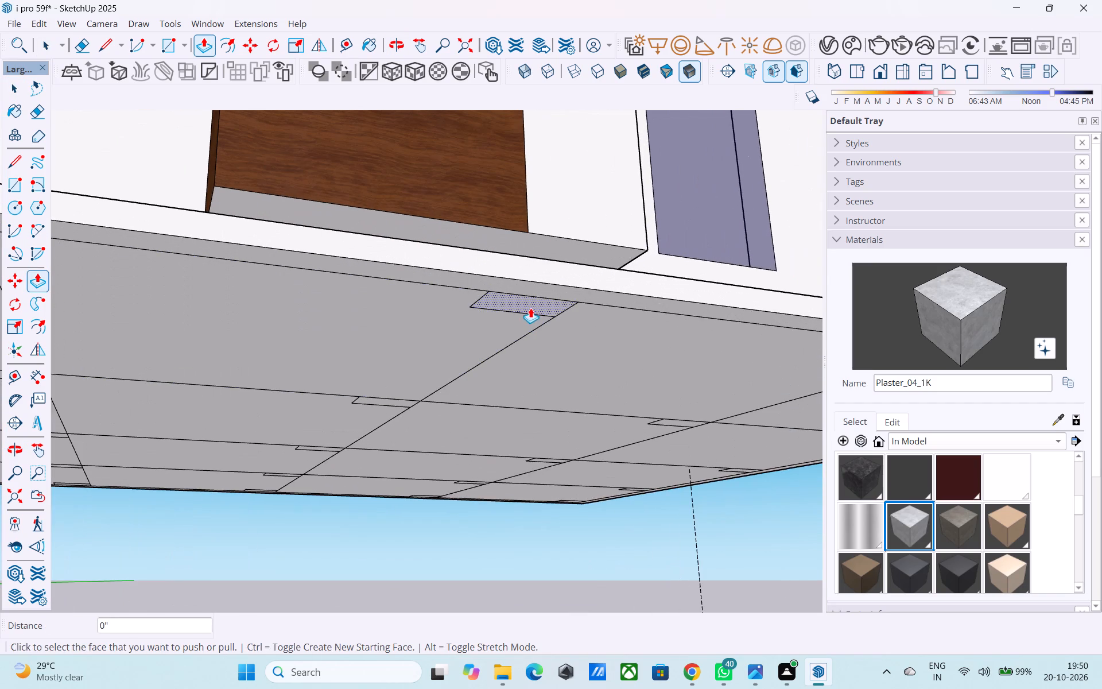
{"action": "double_click", "coordinate": [531, 307]}
Extrude the balcony edge's last two support rectangles 10' down, including the one at the corner with the wood-clad wall.
{"action": "scroll", "coordinate": [270, 318], "scroll_direction": "down", "scroll_amount": 9}
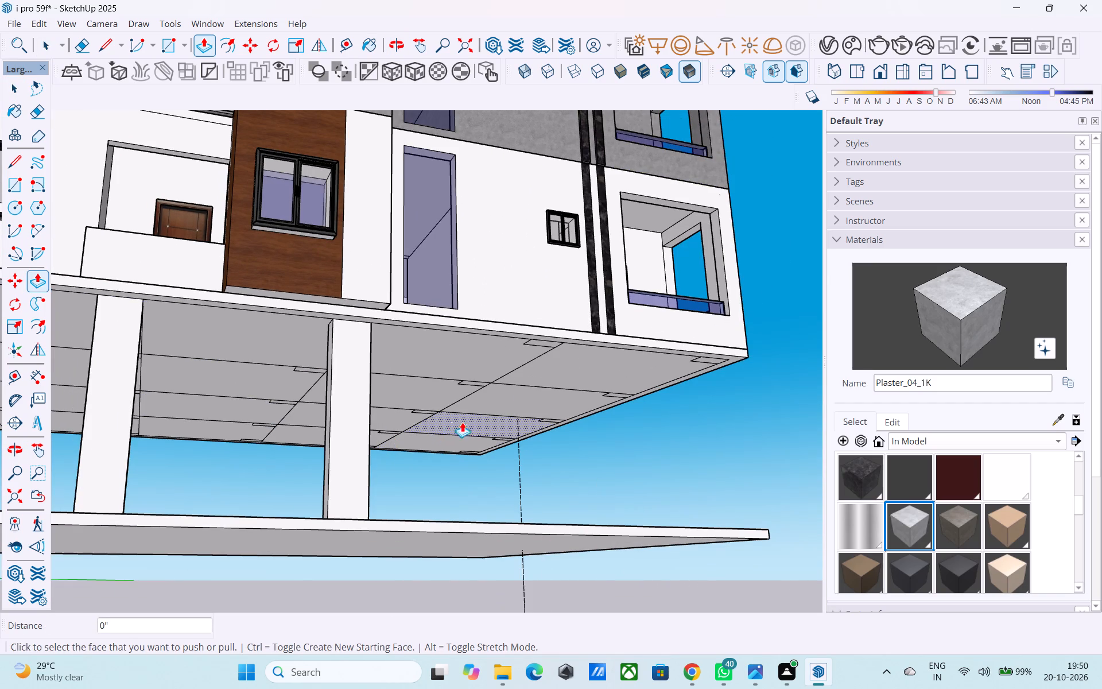
{"action": "middle_click_drag", "start_coordinate": [556, 361], "coordinate": [574, 287]}
{"action": "scroll", "coordinate": [562, 309], "scroll_direction": "up", "scroll_amount": 4}
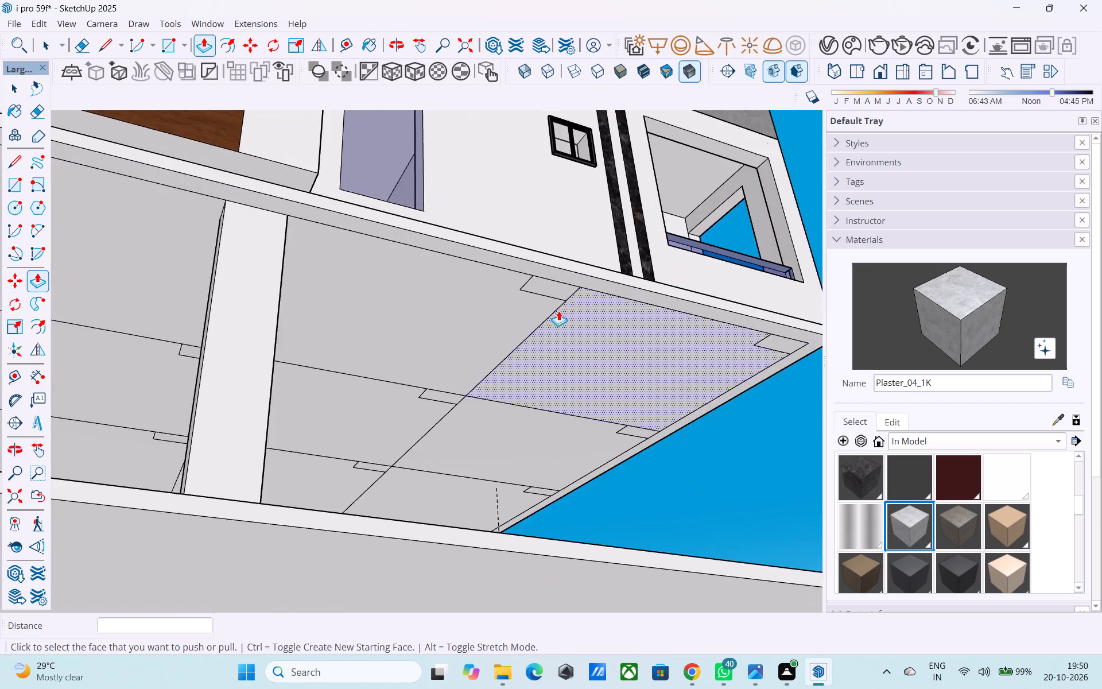
{"action": "scroll", "coordinate": [558, 311], "scroll_direction": "up", "scroll_amount": 3}
{"action": "double_click", "coordinate": [542, 278]}
{"action": "scroll", "coordinate": [406, 315], "scroll_direction": "down", "scroll_amount": 10}
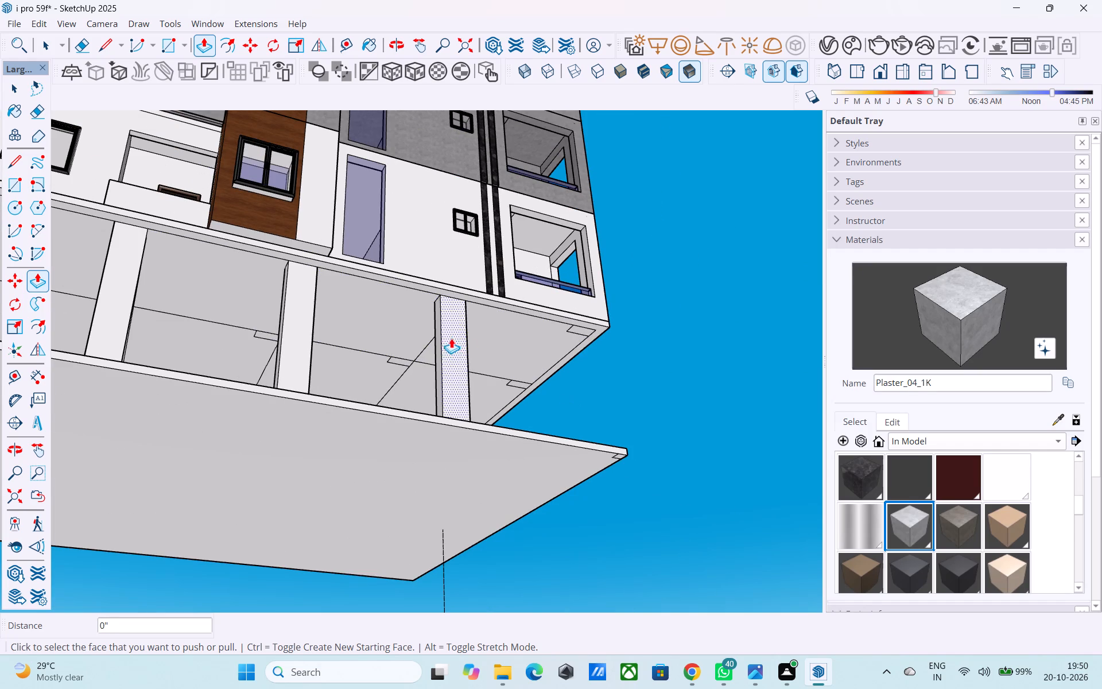
{"action": "middle_click_drag", "start_coordinate": [550, 330], "coordinate": [502, 299]}
{"action": "scroll", "coordinate": [557, 336], "scroll_direction": "up", "scroll_amount": 7}
{"action": "scroll", "coordinate": [536, 285], "scroll_direction": "up", "scroll_amount": 3}
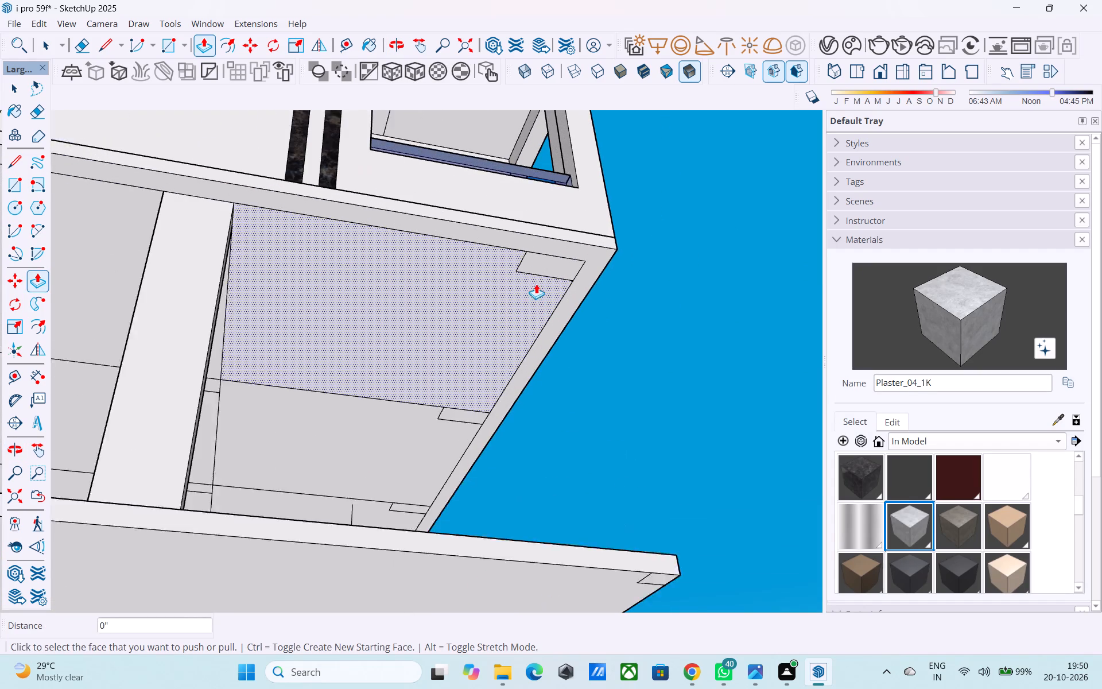
{"action": "double_click", "coordinate": [550, 257]}
On the side-to-side grid line nearest the balcony wall, extrude the rectangle at the plain side wall and its neighbour 10' down.
{"action": "scroll", "coordinate": [550, 257], "scroll_direction": "down", "scroll_amount": 3}
{"action": "middle_click_drag", "start_coordinate": [545, 256], "coordinate": [319, 272]}
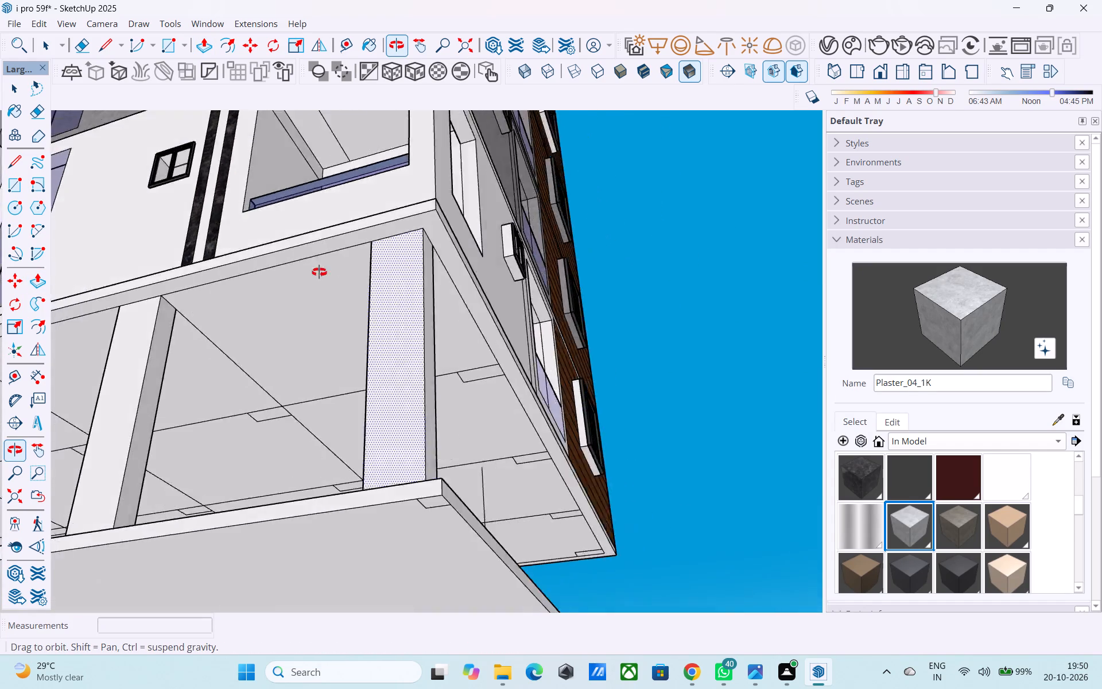
{"action": "middle_click_drag", "start_coordinate": [319, 272], "coordinate": [157, 286]}
{"action": "scroll", "coordinate": [424, 330], "scroll_direction": "up", "scroll_amount": 4}
{"action": "scroll", "coordinate": [429, 340], "scroll_direction": "down", "scroll_amount": 6}
{"action": "scroll", "coordinate": [398, 412], "scroll_direction": "down", "scroll_amount": 1}
{"action": "middle_click_drag", "start_coordinate": [354, 440], "coordinate": [238, 473]}
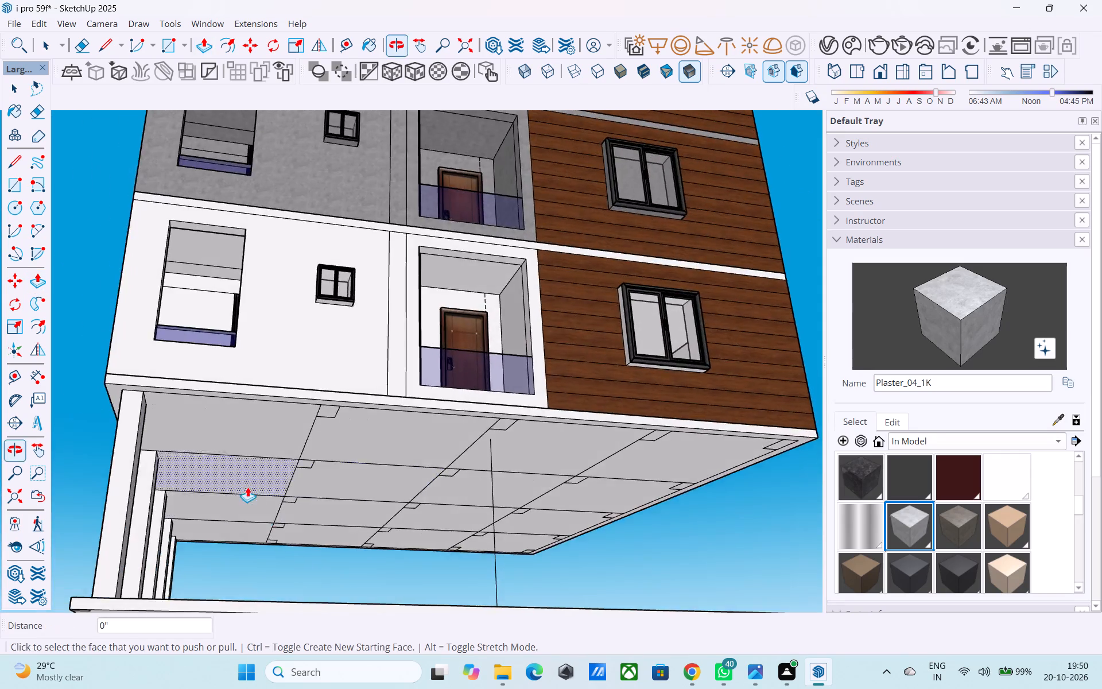
{"action": "scroll", "coordinate": [286, 528], "scroll_direction": "up", "scroll_amount": 16}
{"action": "double_click", "coordinate": [263, 546]}
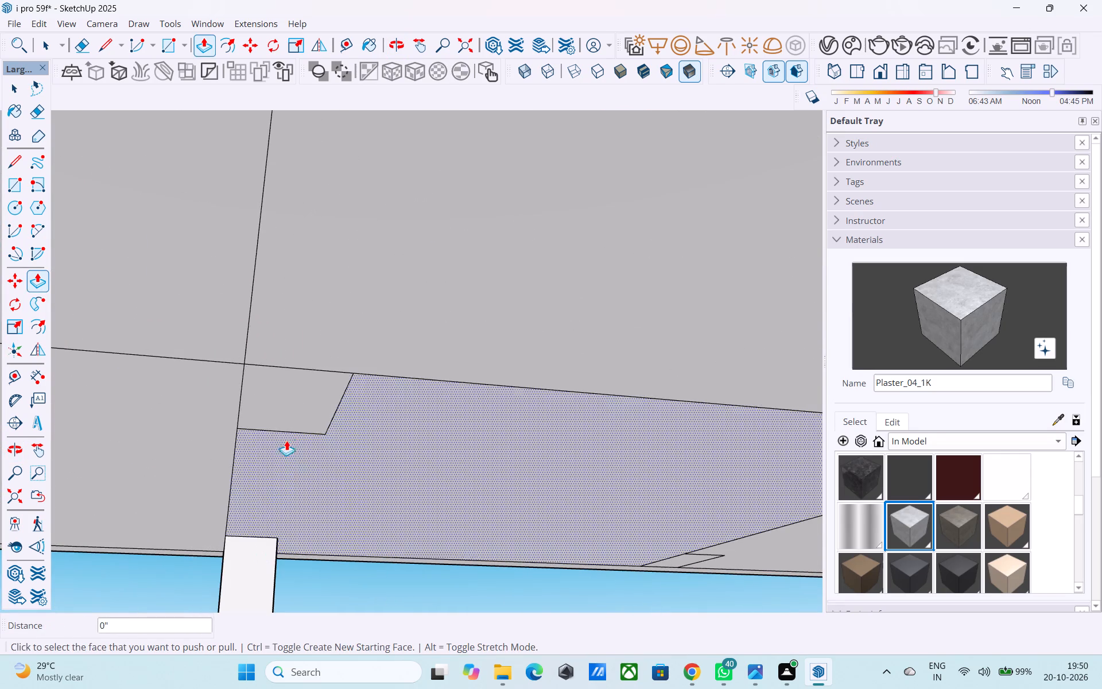
{"action": "double_click", "coordinate": [284, 415]}
Extrude the three remaining rectangles on that same grid line 10' down, starting from the wood-clad wall's edge.
{"action": "scroll", "coordinate": [283, 409], "scroll_direction": "down", "scroll_amount": 16}
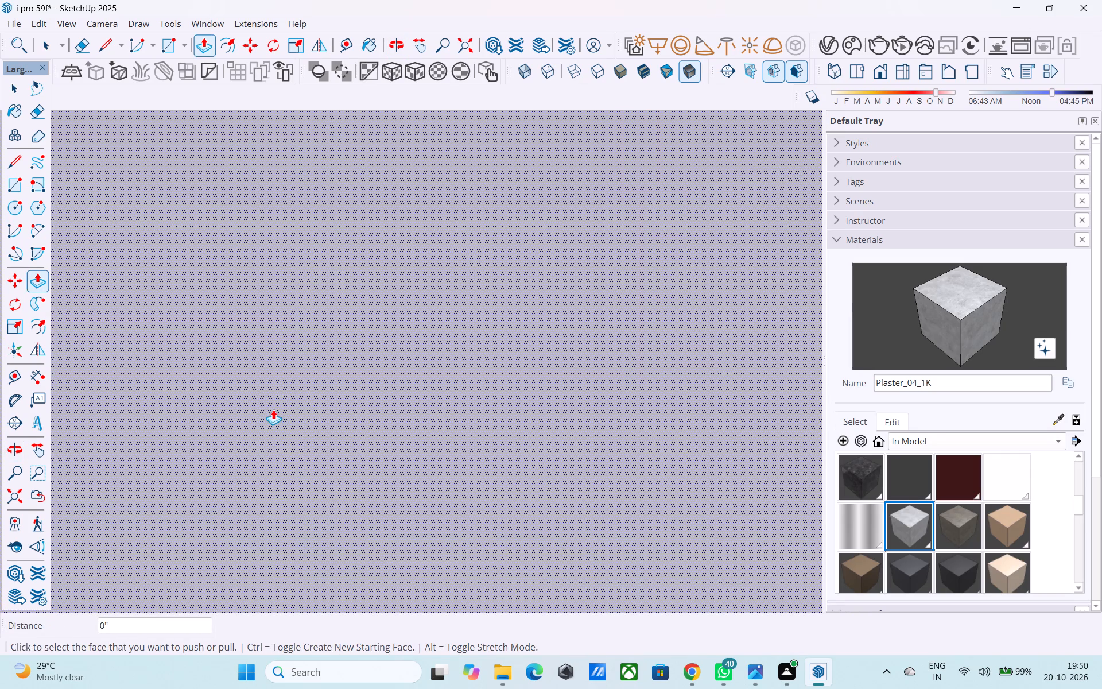
{"action": "middle_click_drag", "start_coordinate": [273, 404], "coordinate": [289, 325]}
{"action": "scroll", "coordinate": [289, 320], "scroll_direction": "down", "scroll_amount": 20}
{"action": "scroll", "coordinate": [289, 320], "scroll_direction": "down", "scroll_amount": 8}
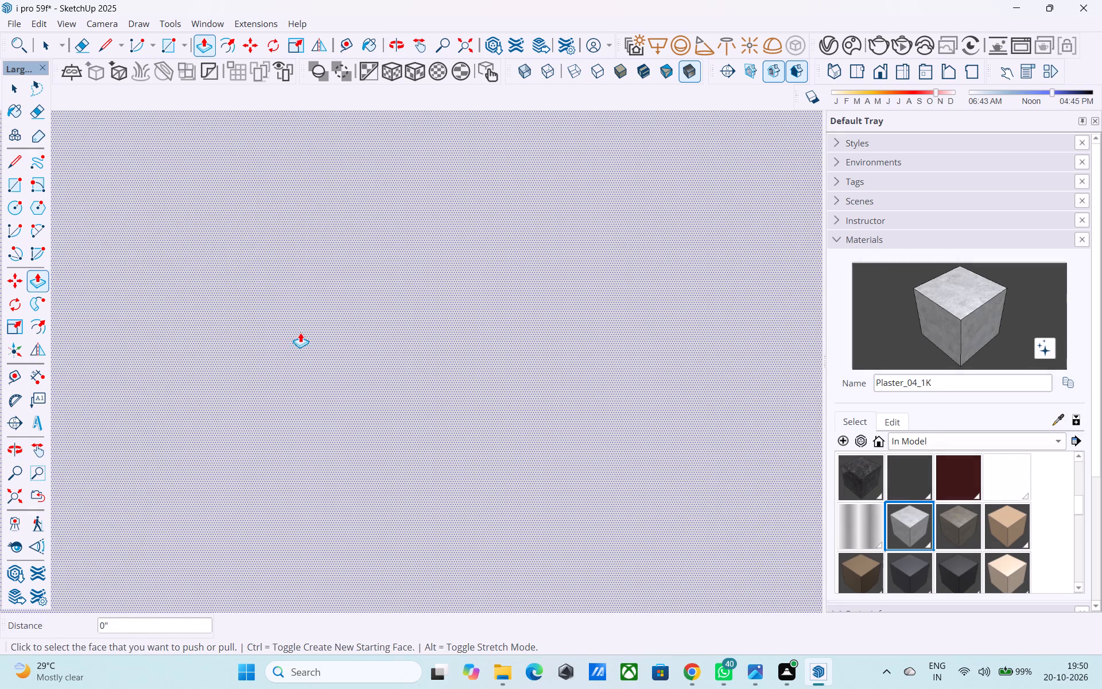
{"action": "scroll", "coordinate": [300, 332], "scroll_direction": "down", "scroll_amount": 18}
{"action": "scroll", "coordinate": [320, 312], "scroll_direction": "down", "scroll_amount": 4}
{"action": "middle_click_drag", "start_coordinate": [324, 346], "coordinate": [329, 403]}
{"action": "scroll", "coordinate": [340, 281], "scroll_direction": "up", "scroll_amount": 3}
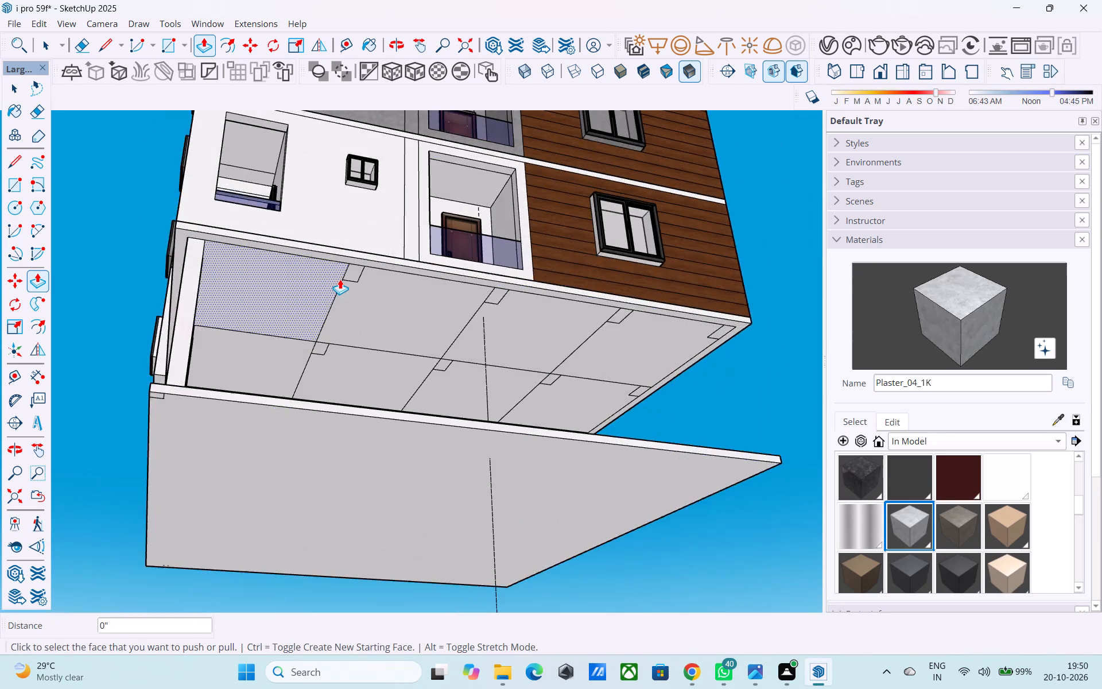
{"action": "scroll", "coordinate": [340, 279], "scroll_direction": "up", "scroll_amount": 3}
{"action": "left_click", "coordinate": [353, 272]}
{"action": "left_click", "coordinate": [353, 272]}
{"action": "double_click", "coordinate": [353, 272]}
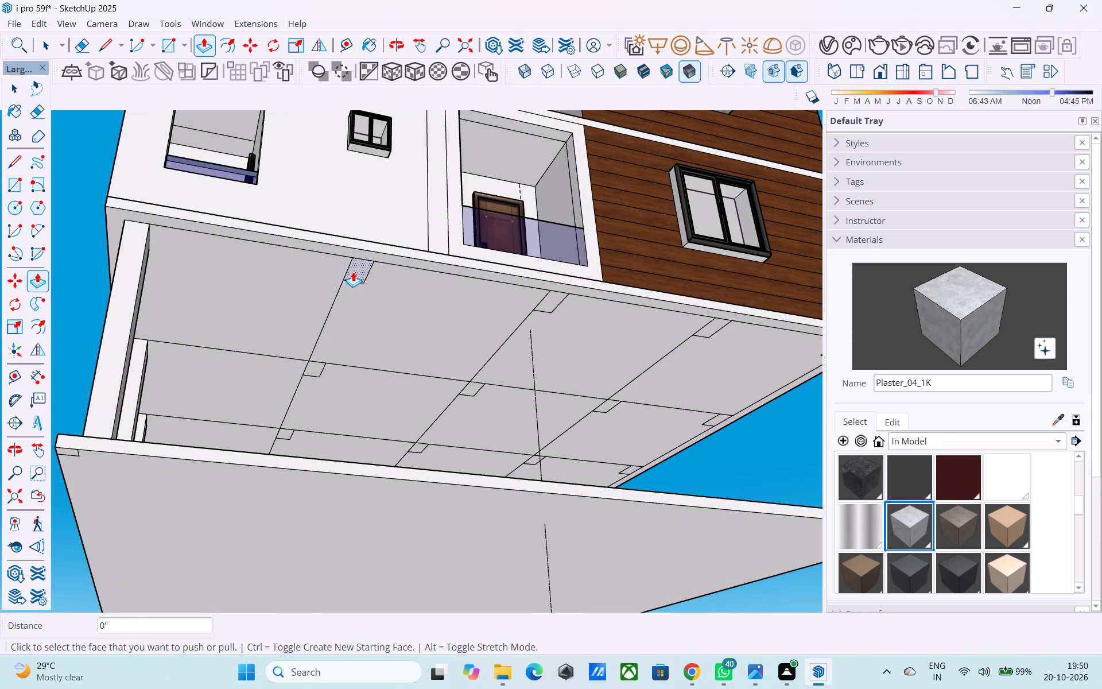
{"action": "scroll", "coordinate": [319, 366], "scroll_direction": "up", "scroll_amount": 5}
{"action": "double_click", "coordinate": [319, 366]}
{"action": "double_click", "coordinate": [272, 465]}
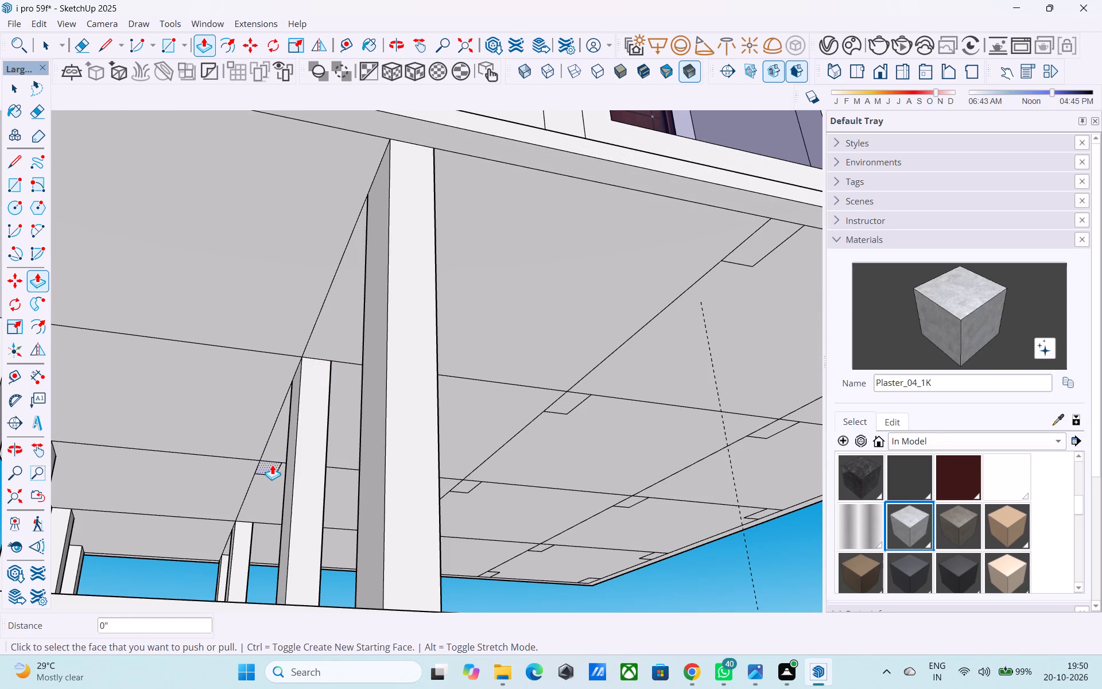
Extrude four rectangles on the middle side-to-side grid line 10' down: the three interior ones and the one at the wood-clad edge.
{"action": "scroll", "coordinate": [254, 462], "scroll_direction": "down", "scroll_amount": 6}
{"action": "scroll", "coordinate": [461, 428], "scroll_direction": "up", "scroll_amount": 5}
{"action": "scroll", "coordinate": [424, 452], "scroll_direction": "down", "scroll_amount": 1}
{"action": "middle_click", "coordinate": [413, 462]}
{"action": "scroll", "coordinate": [356, 543], "scroll_direction": "up", "scroll_amount": 4}
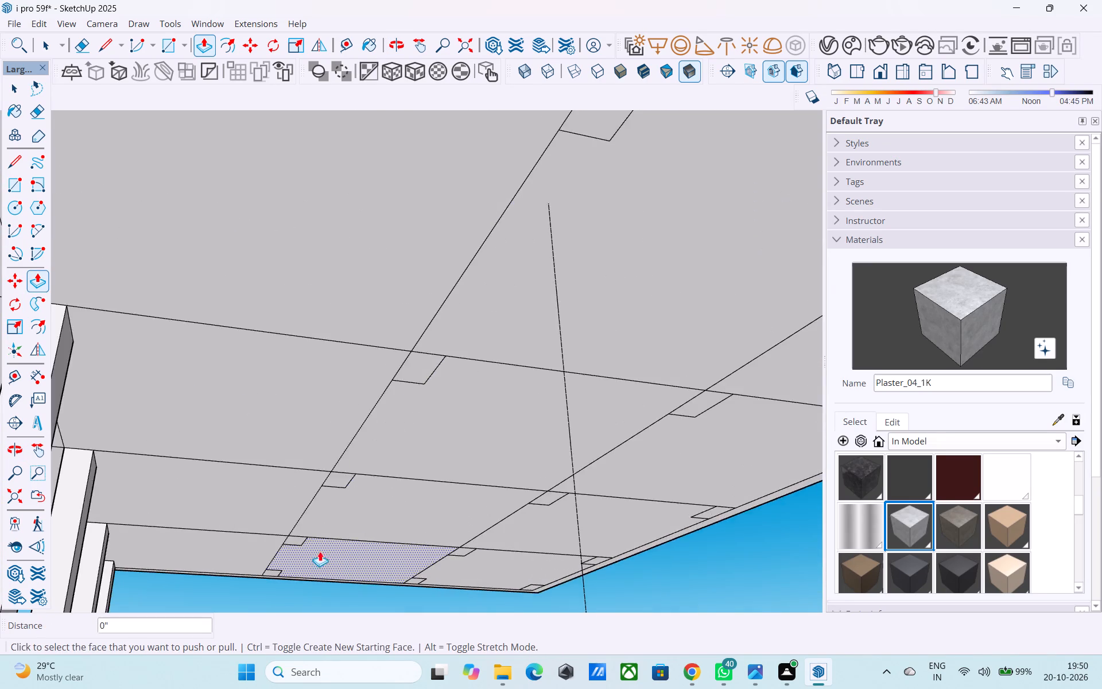
{"action": "double_click", "coordinate": [292, 538]}
{"action": "double_click", "coordinate": [333, 472]}
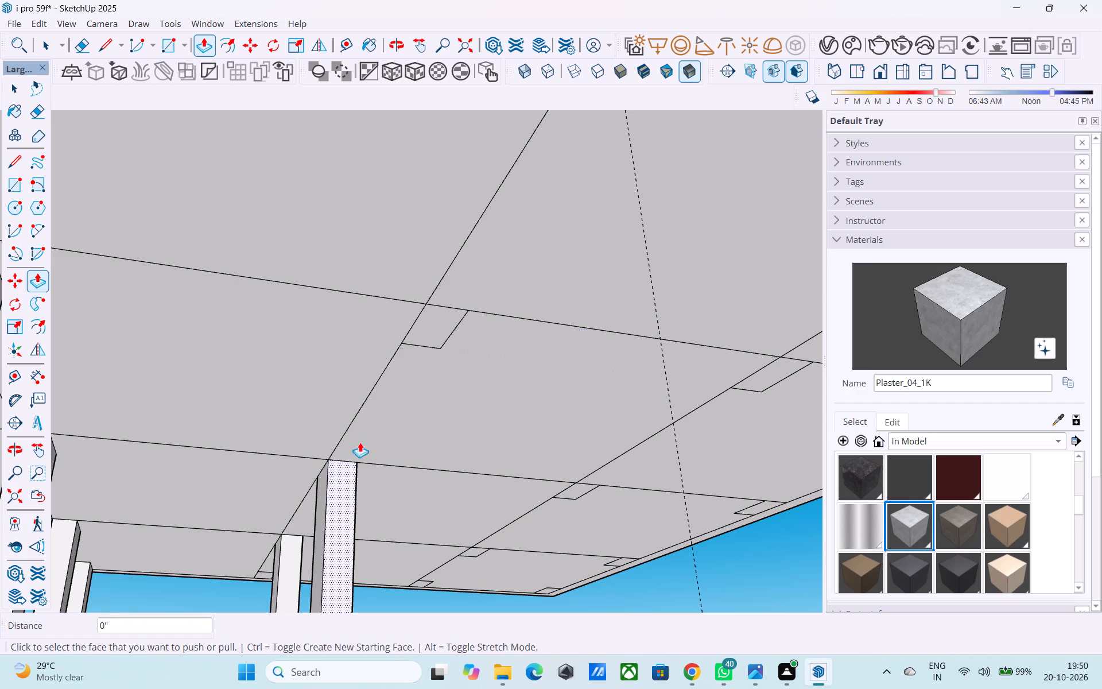
{"action": "double_click", "coordinate": [420, 332]}
{"action": "scroll", "coordinate": [420, 332], "scroll_direction": "down", "scroll_amount": 10}
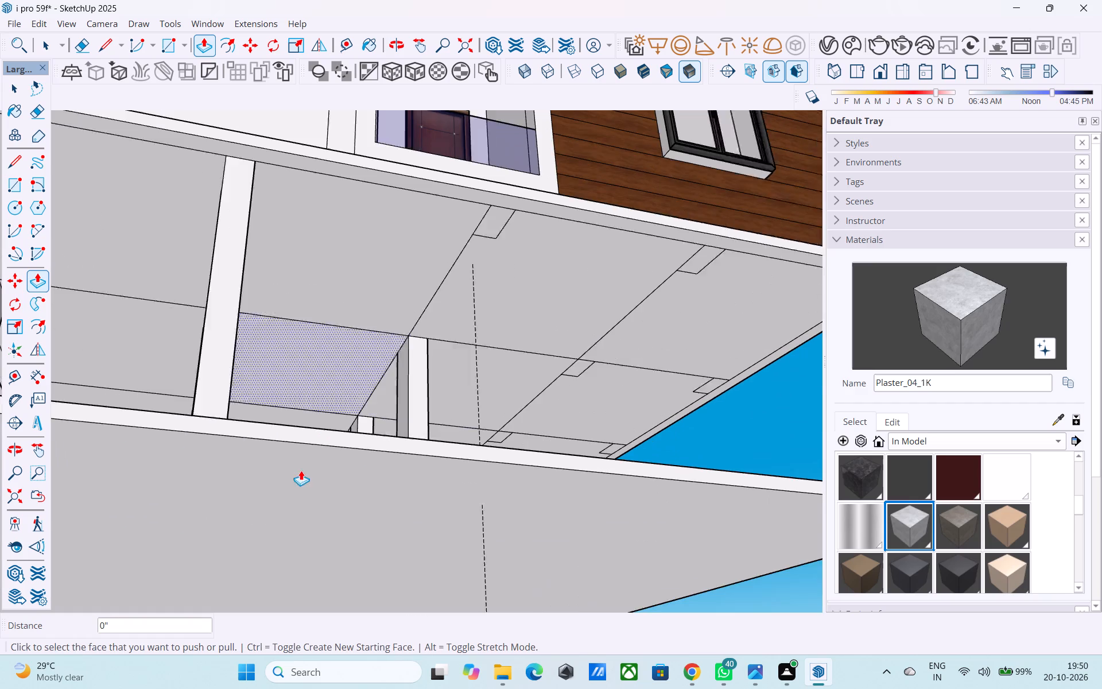
{"action": "double_click", "coordinate": [467, 251]}
Extrude the wood-clad edge's last two support rectangles 10' down, including the one at the corner with the plain rear wall.
{"action": "scroll", "coordinate": [274, 354], "scroll_direction": "down", "scroll_amount": 5}
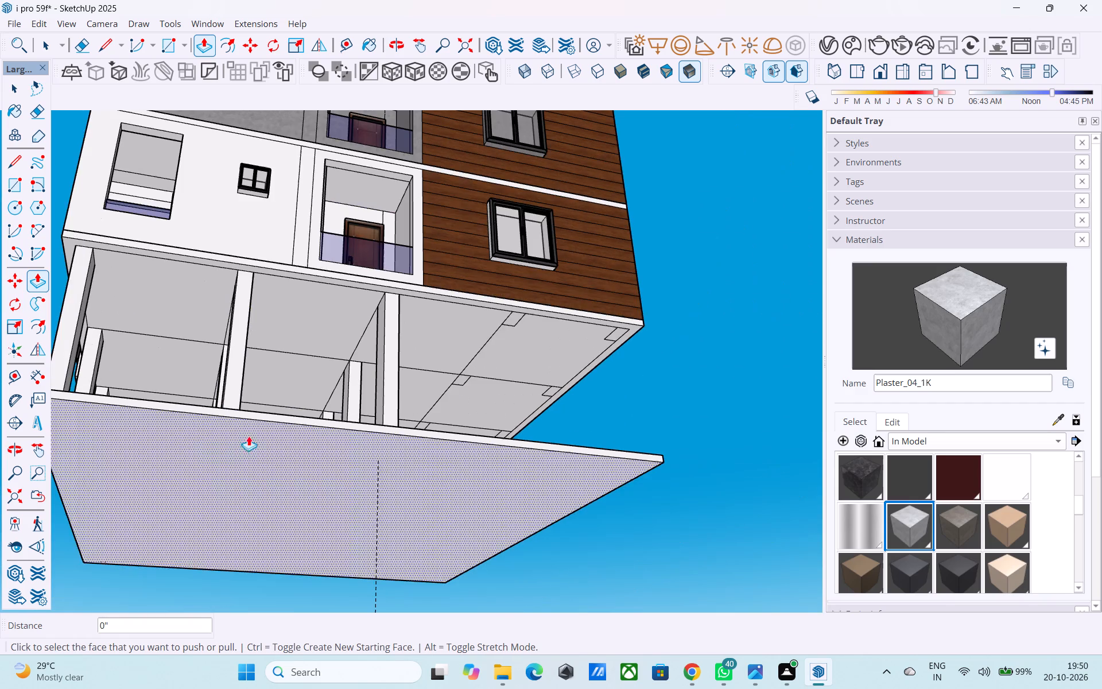
{"action": "scroll", "coordinate": [540, 344], "scroll_direction": "up", "scroll_amount": 4}
{"action": "double_click", "coordinate": [505, 303]}
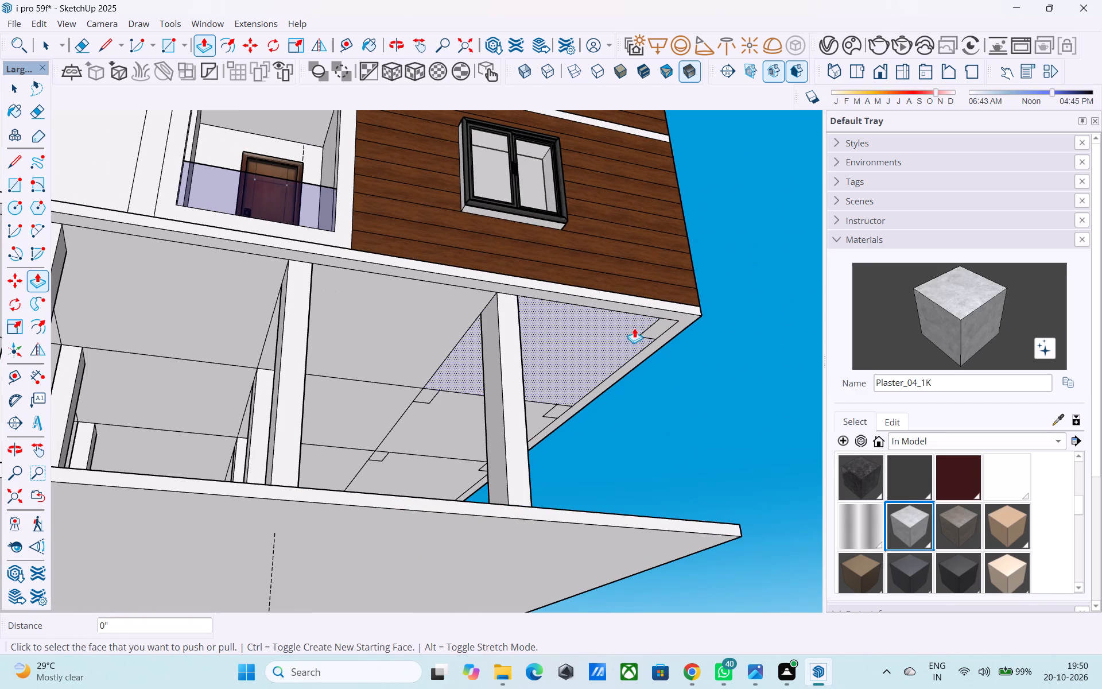
{"action": "double_click", "coordinate": [654, 330]}
Extrude the two interior and two rear-edge rectangles on the two front-to-rear grid lines nearest the wood-clad wall 10' down.
{"action": "scroll", "coordinate": [443, 398], "scroll_direction": "up", "scroll_amount": 4}
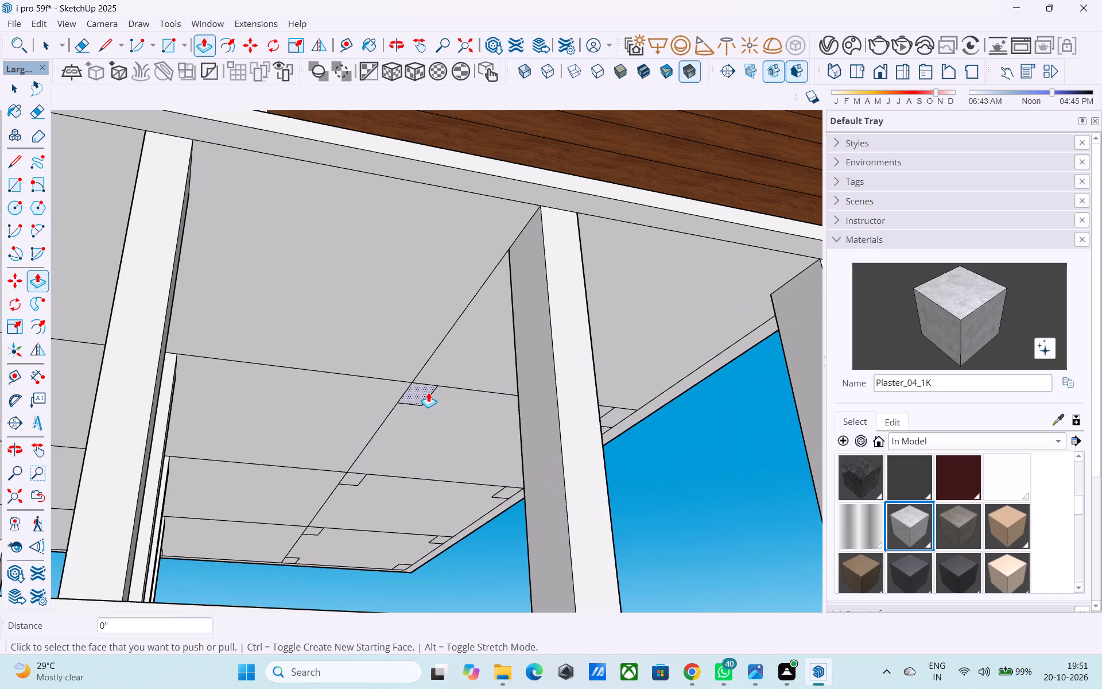
{"action": "double_click", "coordinate": [425, 390]}
{"action": "middle_click_drag", "start_coordinate": [487, 406], "coordinate": [468, 401]}
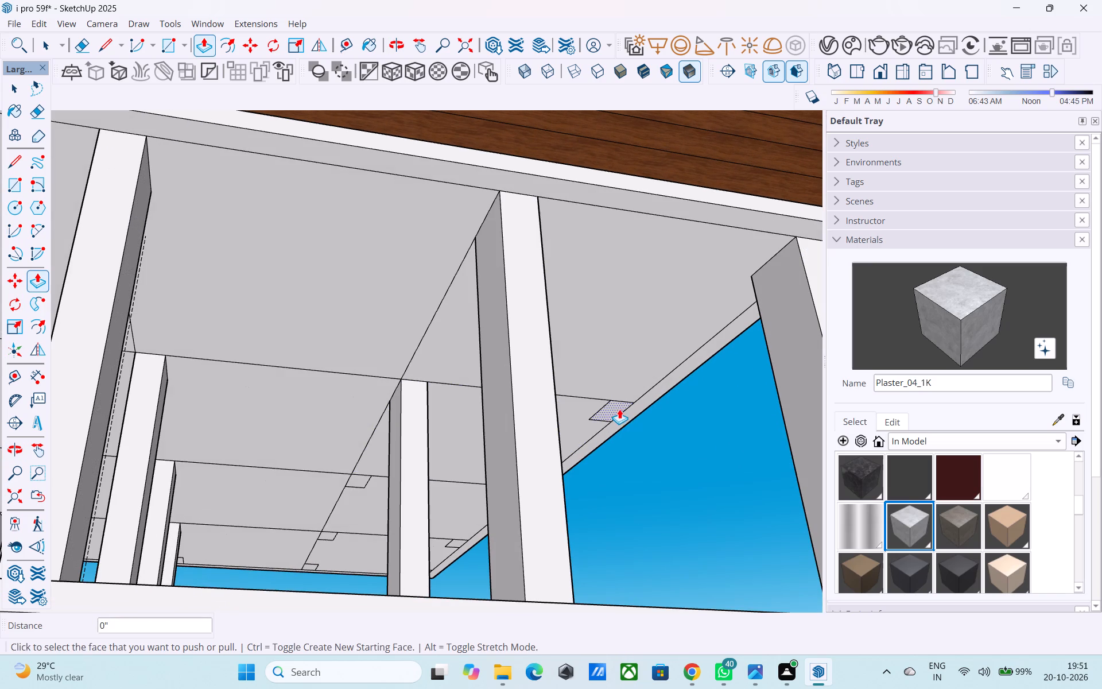
{"action": "double_click", "coordinate": [619, 409]}
{"action": "scroll", "coordinate": [370, 493], "scroll_direction": "up", "scroll_amount": 3}
{"action": "double_click", "coordinate": [357, 471]}
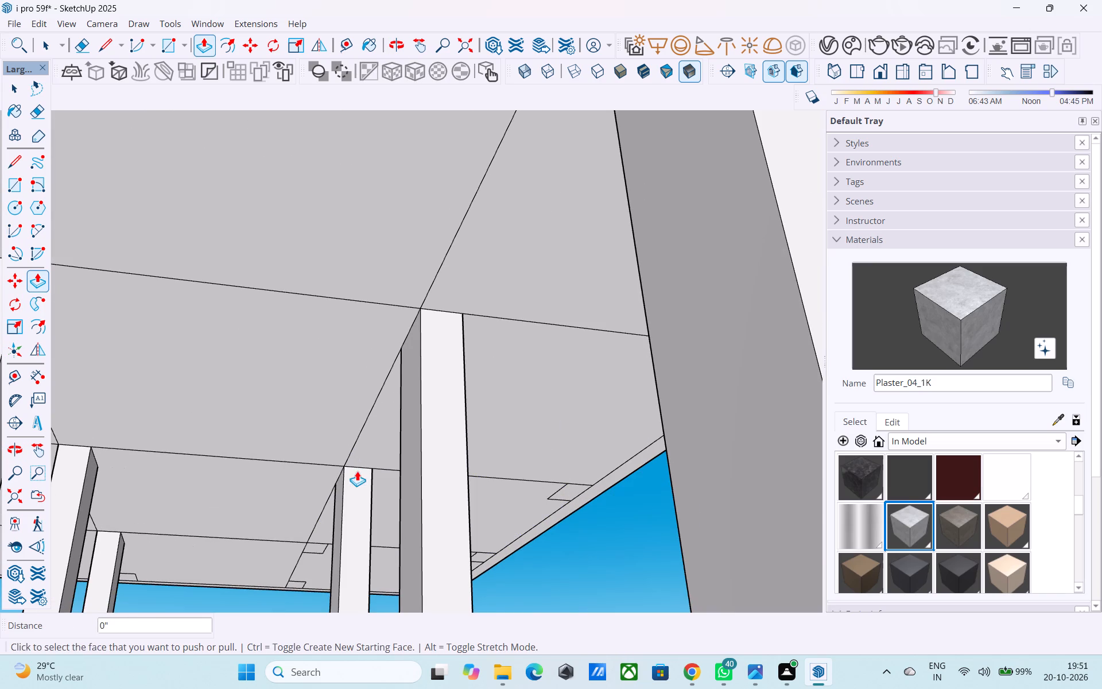
{"action": "double_click", "coordinate": [570, 487]}
Extrude the rear edge's last two rectangles, including the corner with the plain side wall, and the last interior rectangle 10' down.
{"action": "scroll", "coordinate": [570, 488], "scroll_direction": "up", "scroll_amount": 1}
{"action": "middle_click_drag", "start_coordinate": [570, 487], "coordinate": [278, 545]}
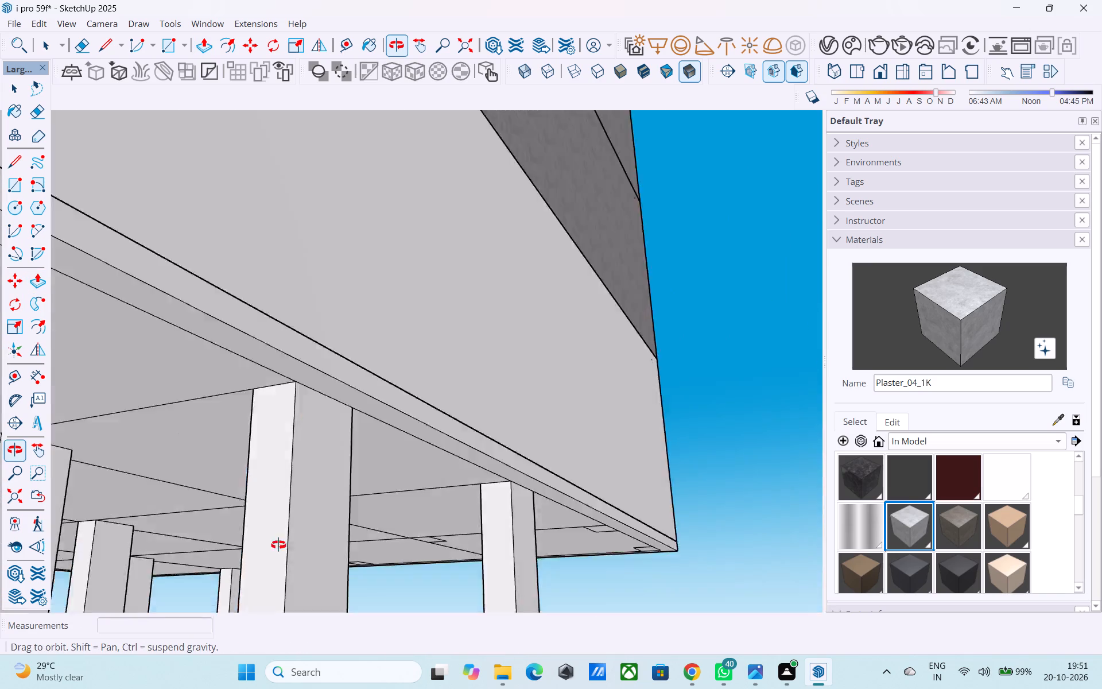
{"action": "middle_click_drag", "start_coordinate": [278, 545], "coordinate": [199, 559]}
{"action": "middle_click_drag", "start_coordinate": [397, 535], "coordinate": [284, 453]}
{"action": "scroll", "coordinate": [208, 433], "scroll_direction": "down", "scroll_amount": 5}
{"action": "middle_click_drag", "start_coordinate": [478, 502], "coordinate": [335, 485]}
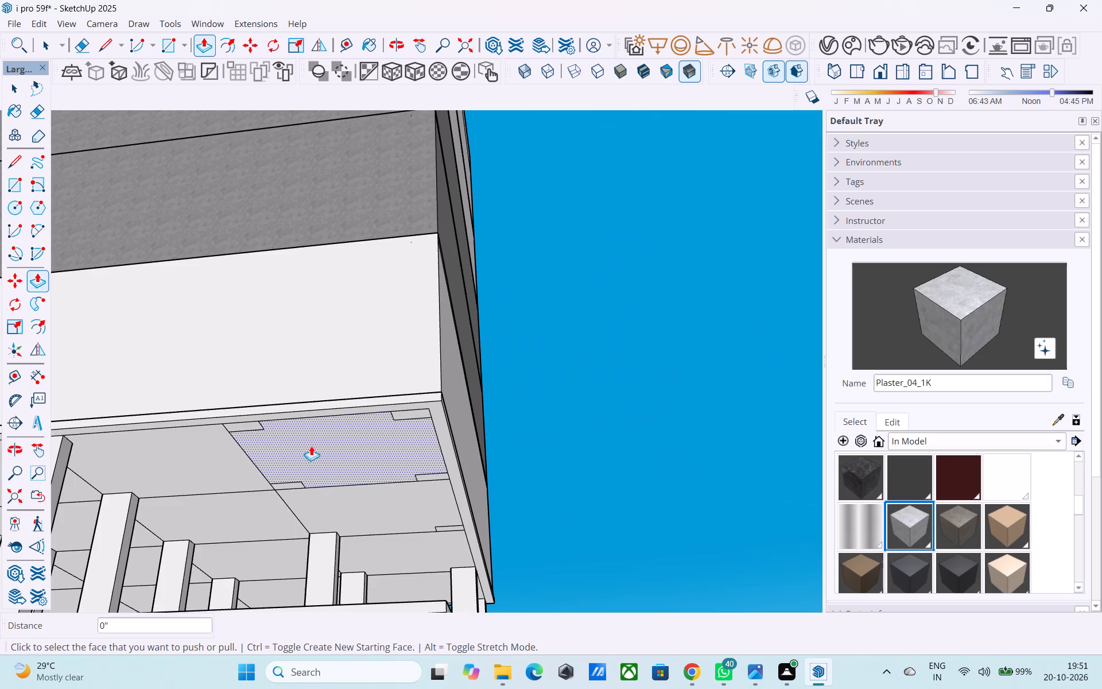
{"action": "scroll", "coordinate": [253, 440], "scroll_direction": "up", "scroll_amount": 5}
{"action": "double_click", "coordinate": [246, 416]}
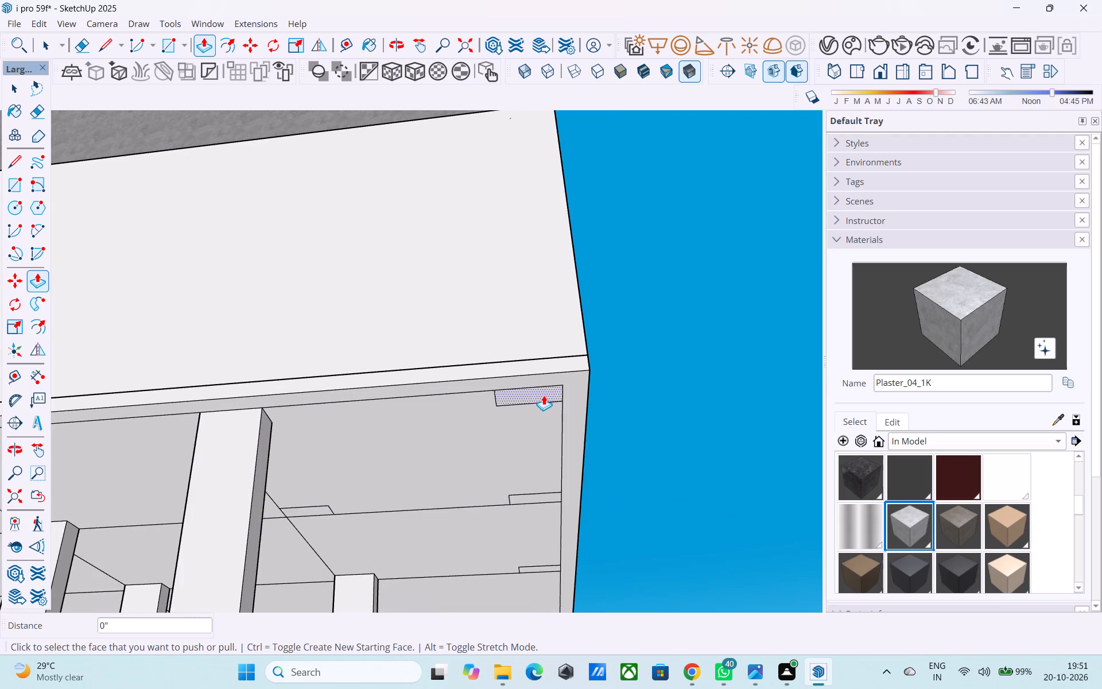
{"action": "double_click", "coordinate": [541, 393]}
{"action": "double_click", "coordinate": [318, 509]}
Extrude the last two support rectangles along the plain side wall's underside edge 10' down to the ground slab.
{"action": "scroll", "coordinate": [319, 505], "scroll_direction": "down", "scroll_amount": 4}
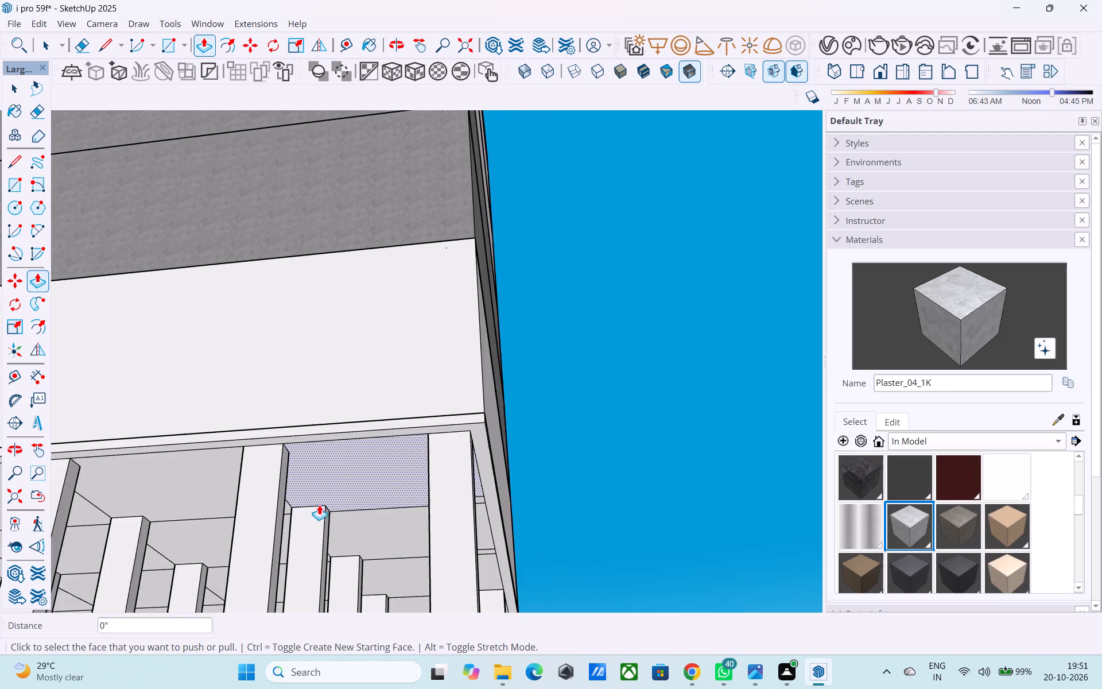
{"action": "middle_click_drag", "start_coordinate": [328, 508], "coordinate": [205, 487]}
{"action": "scroll", "coordinate": [426, 492], "scroll_direction": "up", "scroll_amount": 3}
{"action": "double_click", "coordinate": [333, 463]}
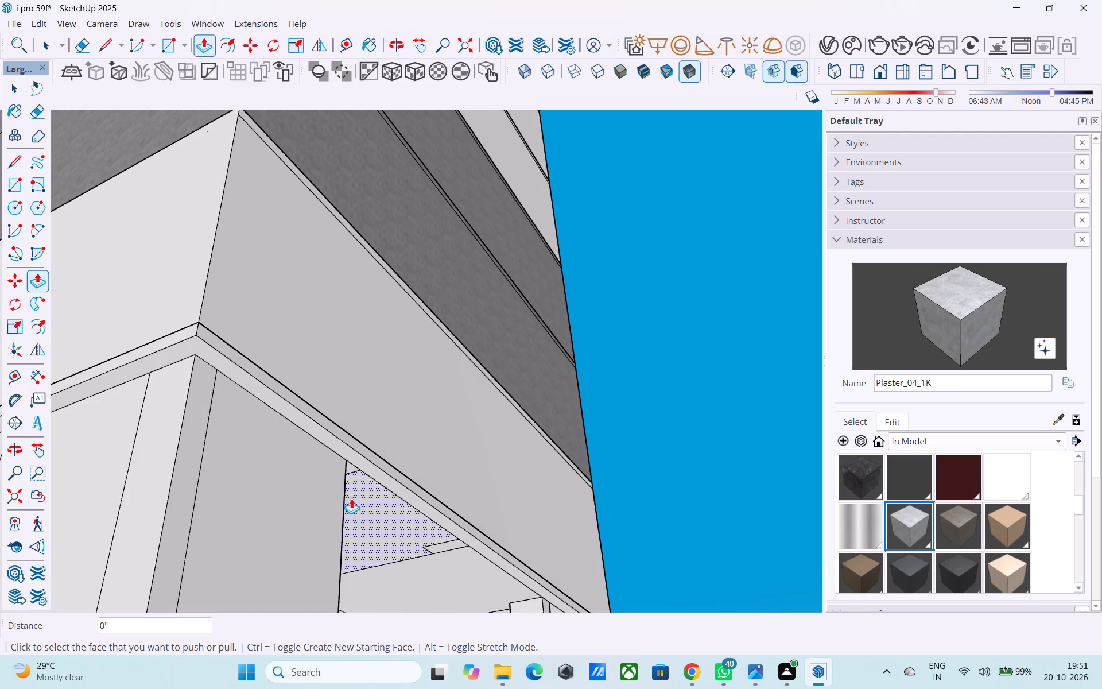
{"action": "key", "text": "ctrl+z"}
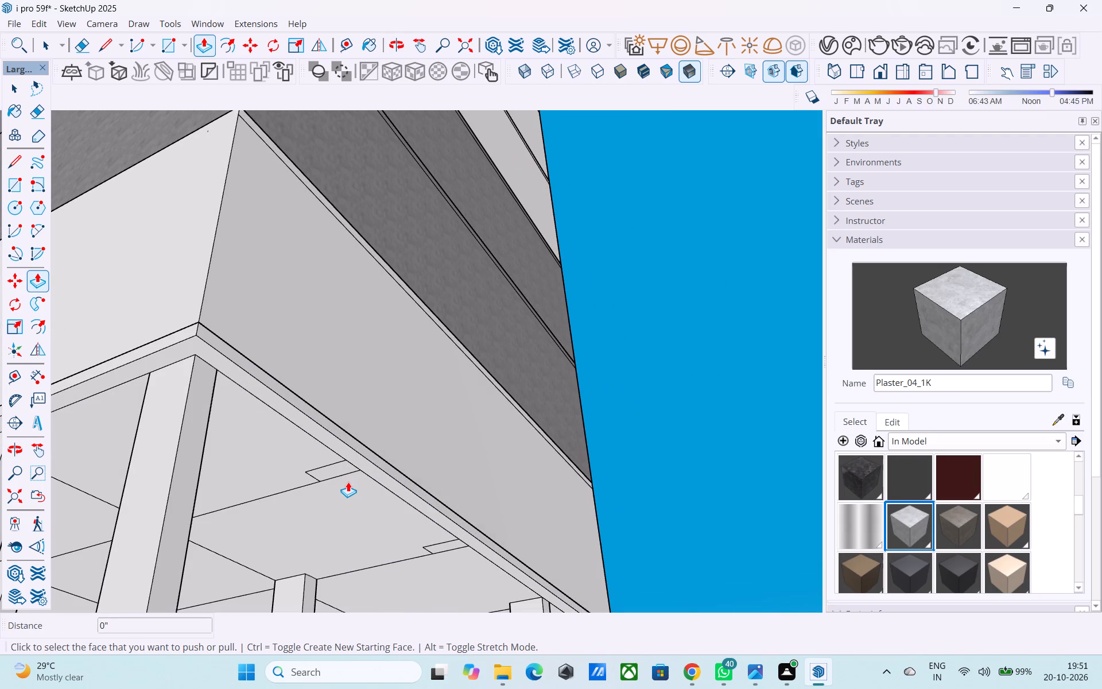
{"action": "double_click", "coordinate": [335, 470]}
{"action": "double_click", "coordinate": [438, 548]}
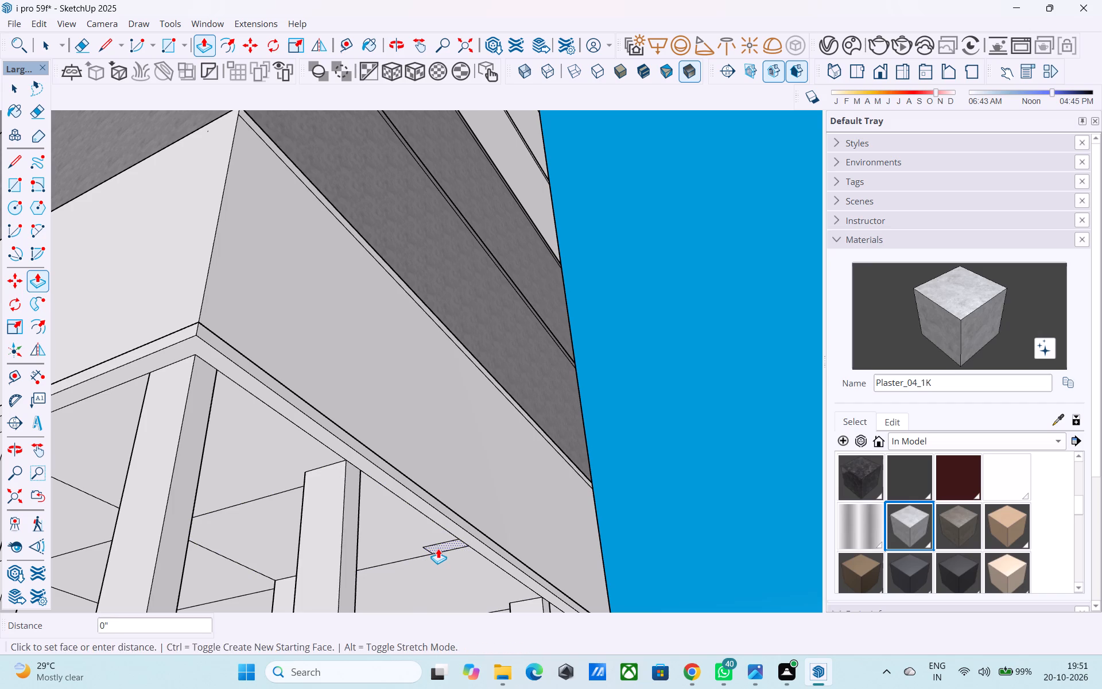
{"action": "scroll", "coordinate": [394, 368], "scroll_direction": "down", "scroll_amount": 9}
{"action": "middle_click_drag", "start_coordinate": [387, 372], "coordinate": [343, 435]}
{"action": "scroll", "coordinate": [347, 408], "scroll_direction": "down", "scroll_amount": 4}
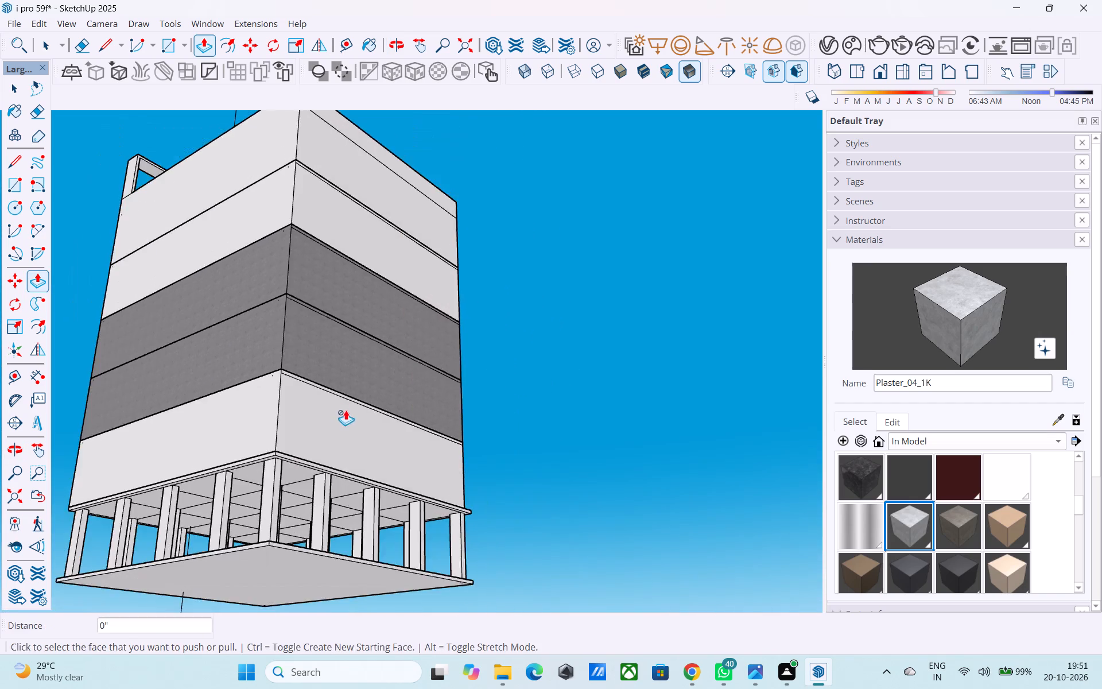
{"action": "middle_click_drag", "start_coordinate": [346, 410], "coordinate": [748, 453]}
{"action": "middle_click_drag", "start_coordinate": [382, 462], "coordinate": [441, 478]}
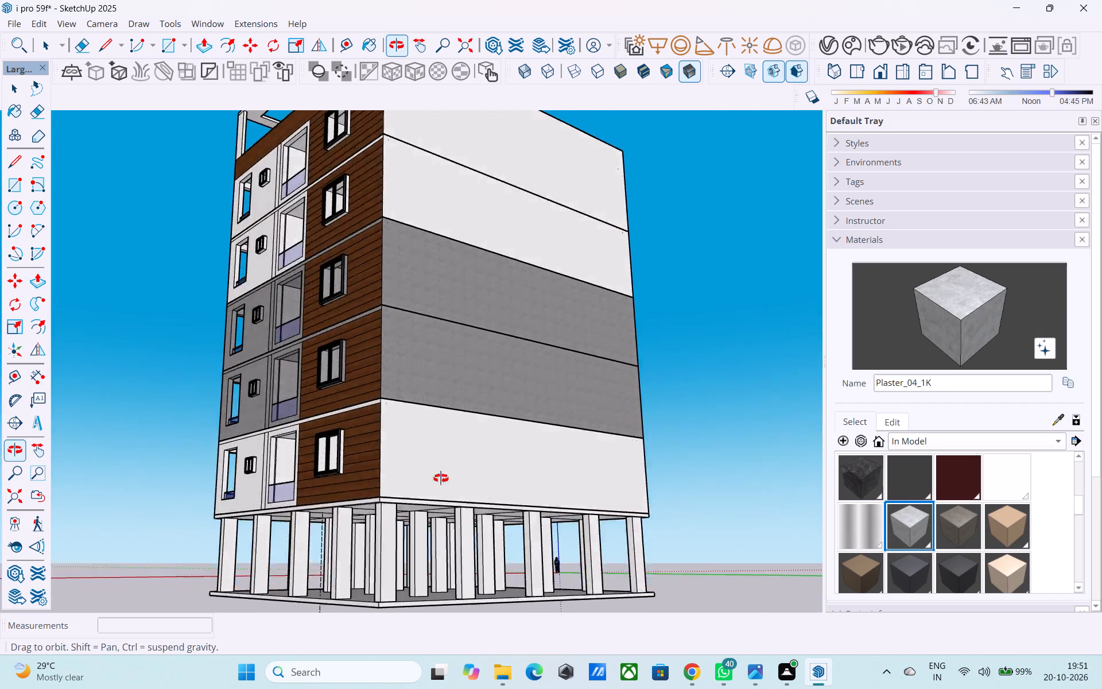
Draw a 9" by 9" rectangle over the dark corner patch on top of the ground slab, beside the corner column.
{"action": "middle_click_drag", "start_coordinate": [441, 478], "coordinate": [639, 508]}
{"action": "scroll", "coordinate": [479, 376], "scroll_direction": "down", "scroll_amount": 4}
{"action": "middle_click_drag", "start_coordinate": [463, 408], "coordinate": [687, 493]}
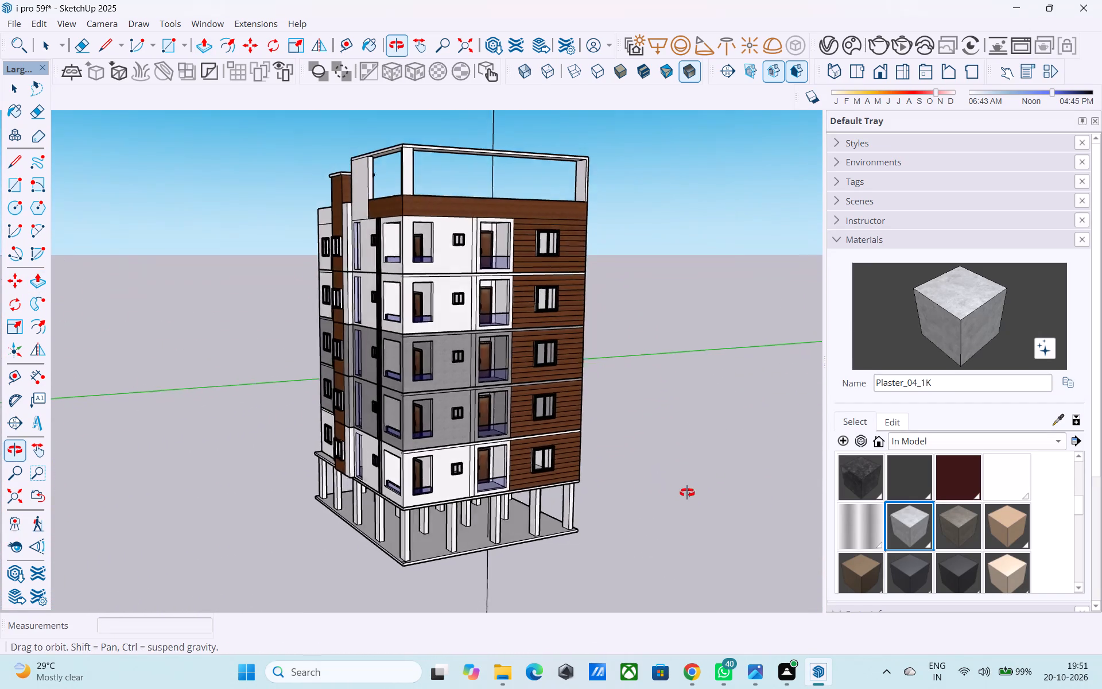
{"action": "middle_click_drag", "start_coordinate": [687, 493], "coordinate": [688, 493]}
{"action": "middle_click_drag", "start_coordinate": [495, 474], "coordinate": [508, 517]}
{"action": "scroll", "coordinate": [460, 538], "scroll_direction": "up", "scroll_amount": 6}
{"action": "scroll", "coordinate": [408, 536], "scroll_direction": "down", "scroll_amount": 4}
{"action": "middle_click_drag", "start_coordinate": [397, 538], "coordinate": [398, 509]}
{"action": "scroll", "coordinate": [395, 499], "scroll_direction": "down", "scroll_amount": 2}
{"action": "middle_click_drag", "start_coordinate": [378, 556], "coordinate": [374, 577]}
{"action": "scroll", "coordinate": [374, 577], "scroll_direction": "up", "scroll_amount": 13}
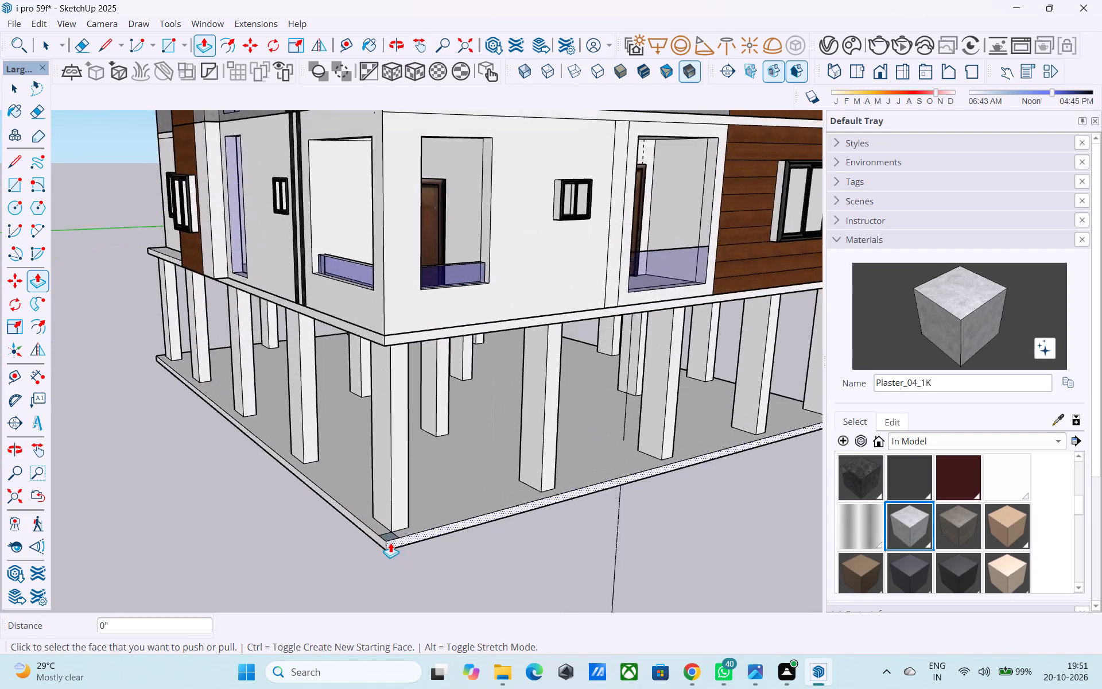
{"action": "scroll", "coordinate": [390, 543], "scroll_direction": "up", "scroll_amount": 16}
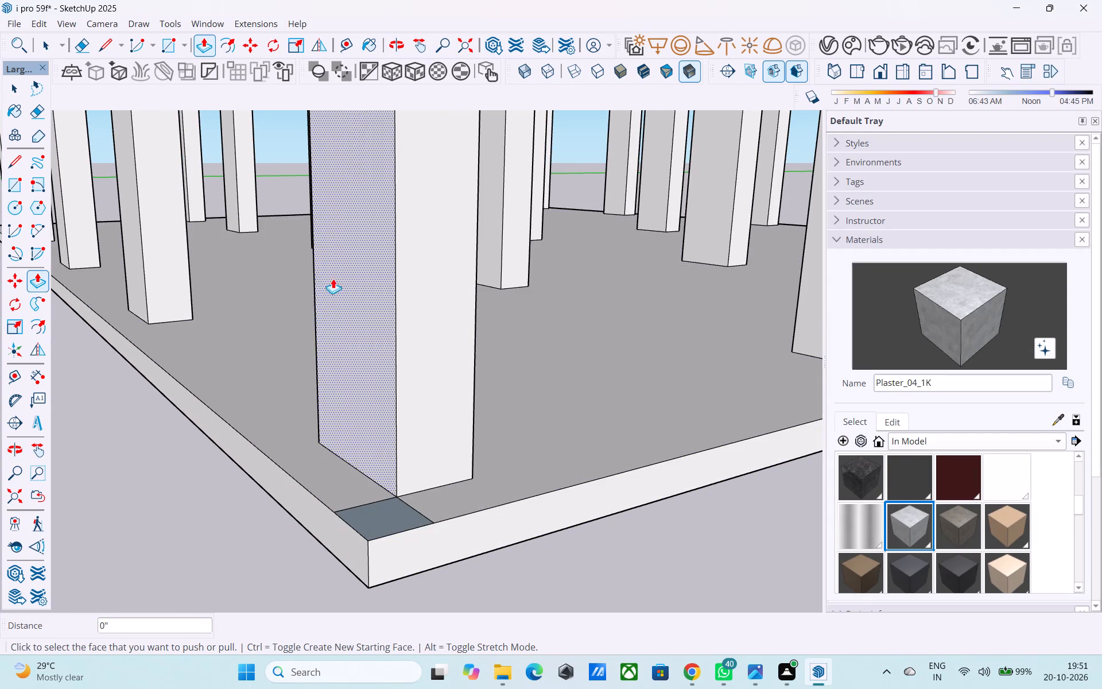
{"action": "left_click", "coordinate": [162, 41]}
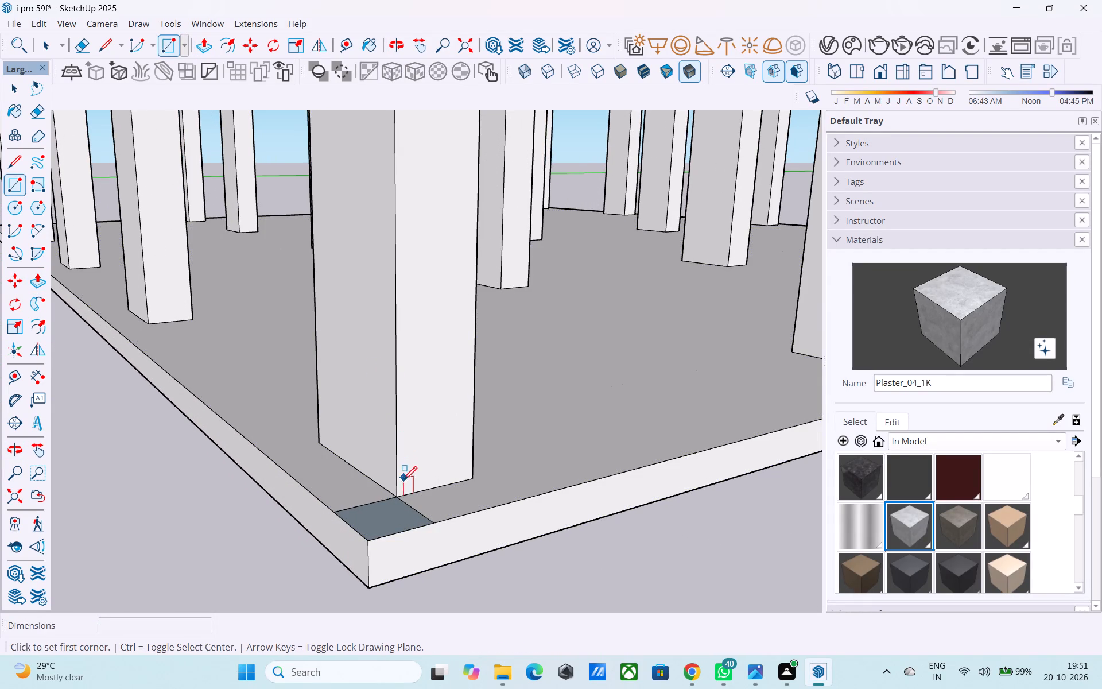
{"action": "left_click", "coordinate": [398, 496]}
{"action": "left_click", "coordinate": [370, 542]}
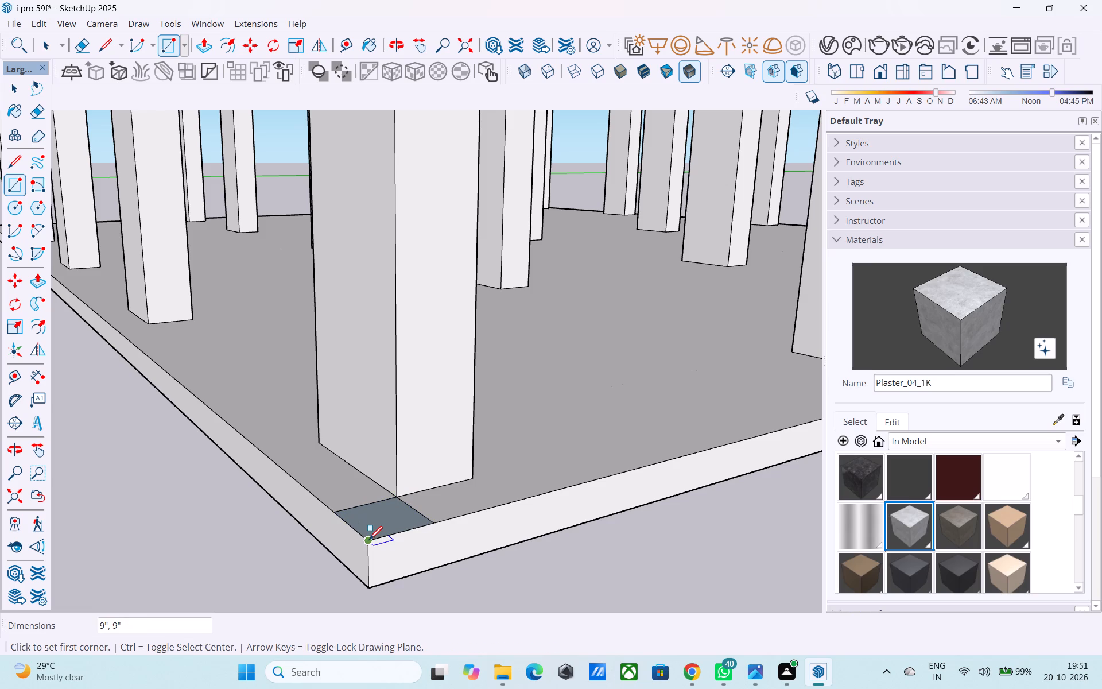
Reverse the dark patch face at the ground slab's corner.
{"action": "left_click", "coordinate": [48, 51]}
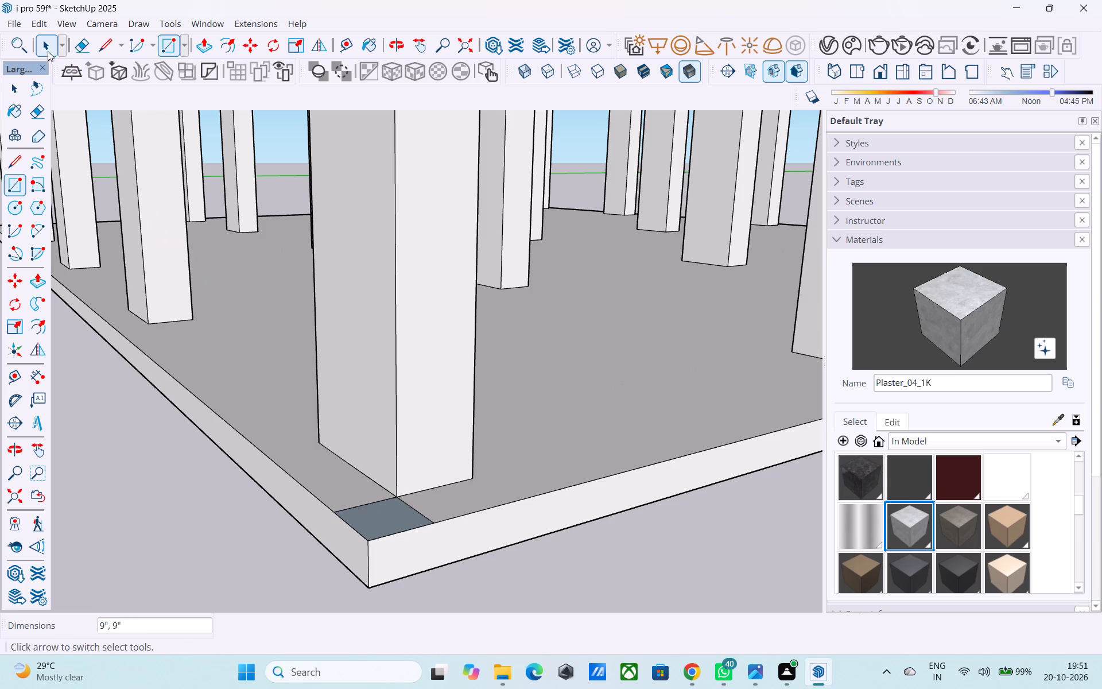
{"action": "left_click", "coordinate": [367, 516]}
{"action": "right_click", "coordinate": [367, 516]}
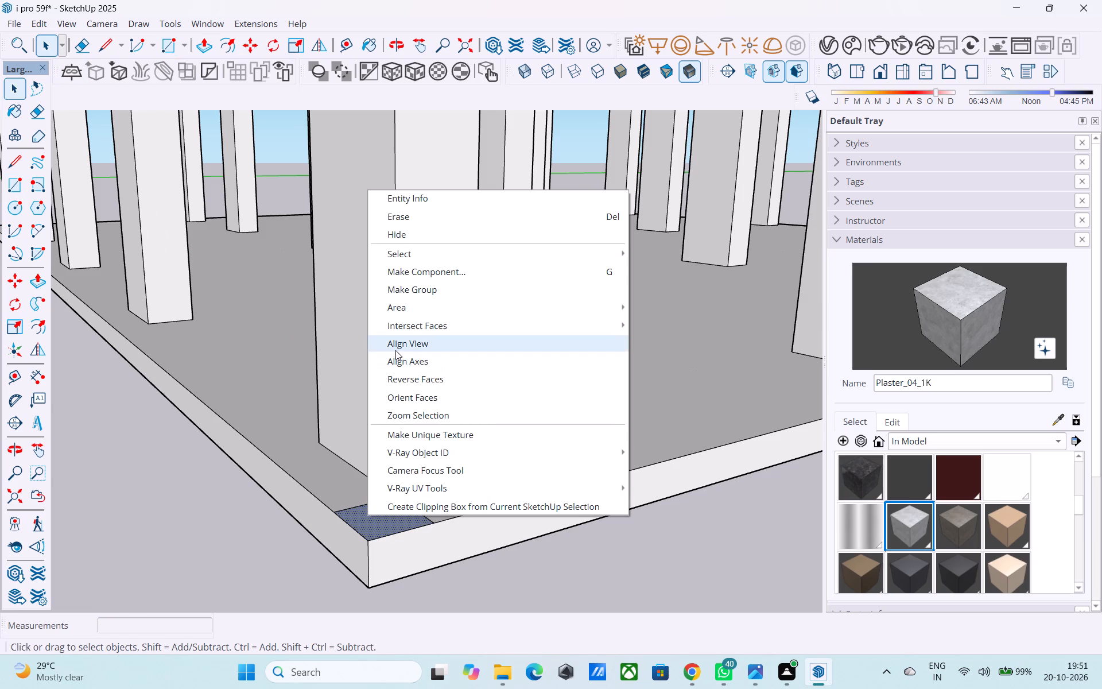
{"action": "left_click", "coordinate": [420, 386]}
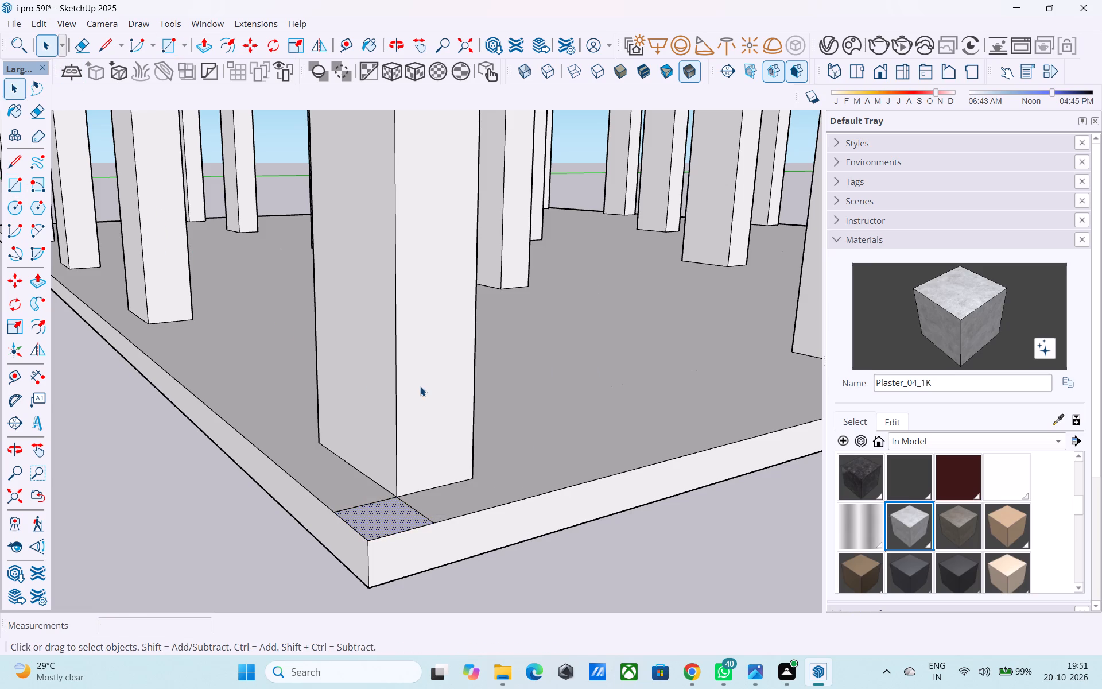
Erase the corner patch's two inner edges so it merges with the slab's top face.
{"action": "left_click", "coordinate": [81, 52]}
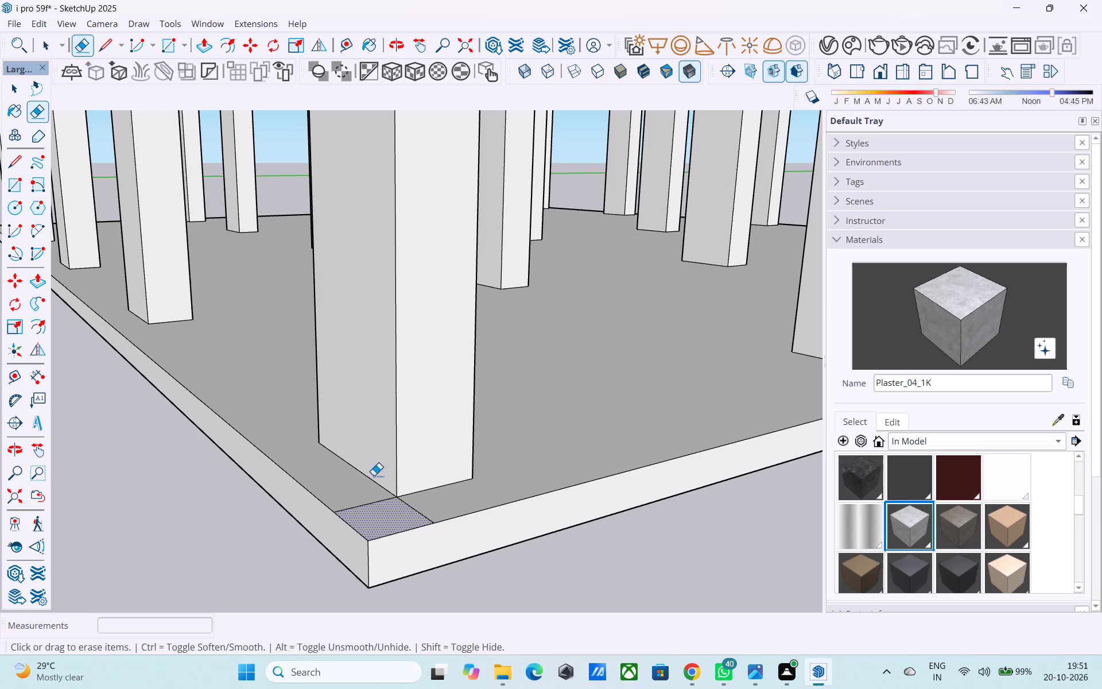
{"action": "left_click_drag", "start_coordinate": [377, 497], "coordinate": [377, 503]}
{"action": "left_click_drag", "start_coordinate": [403, 505], "coordinate": [426, 502]}
{"action": "scroll", "coordinate": [429, 467], "scroll_direction": "down", "scroll_amount": 6}
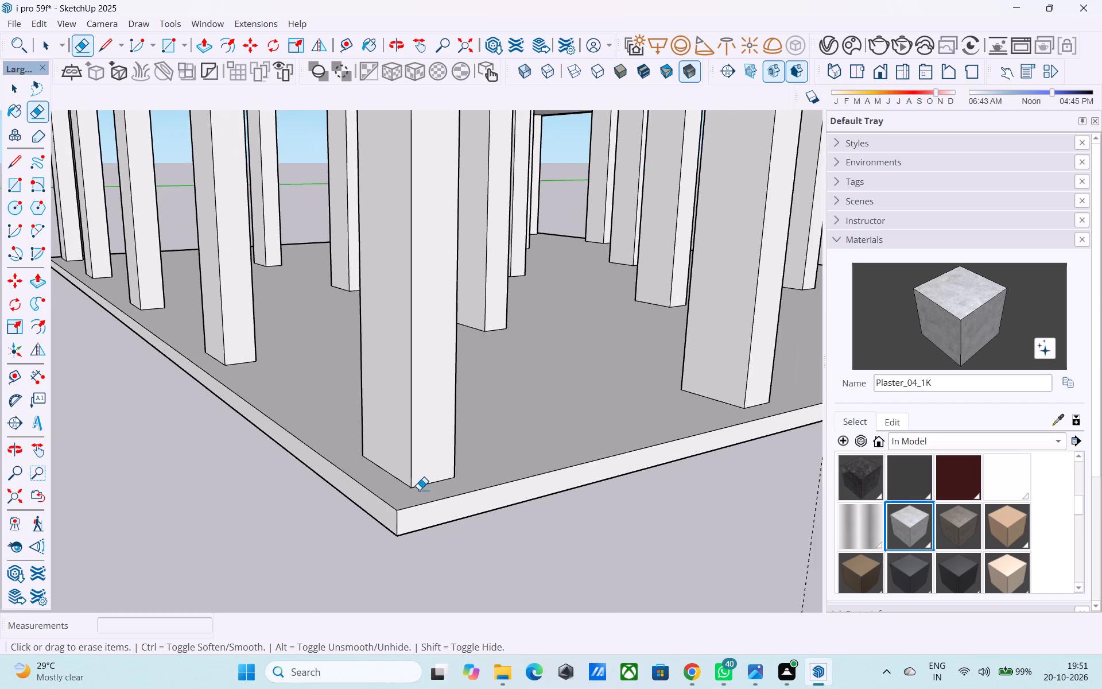
Save the model, purging its unused items.
{"action": "middle_click_drag", "start_coordinate": [437, 492], "coordinate": [605, 488]}
{"action": "scroll", "coordinate": [585, 467], "scroll_direction": "down", "scroll_amount": 6}
{"action": "middle_click_drag", "start_coordinate": [581, 483], "coordinate": [537, 449]}
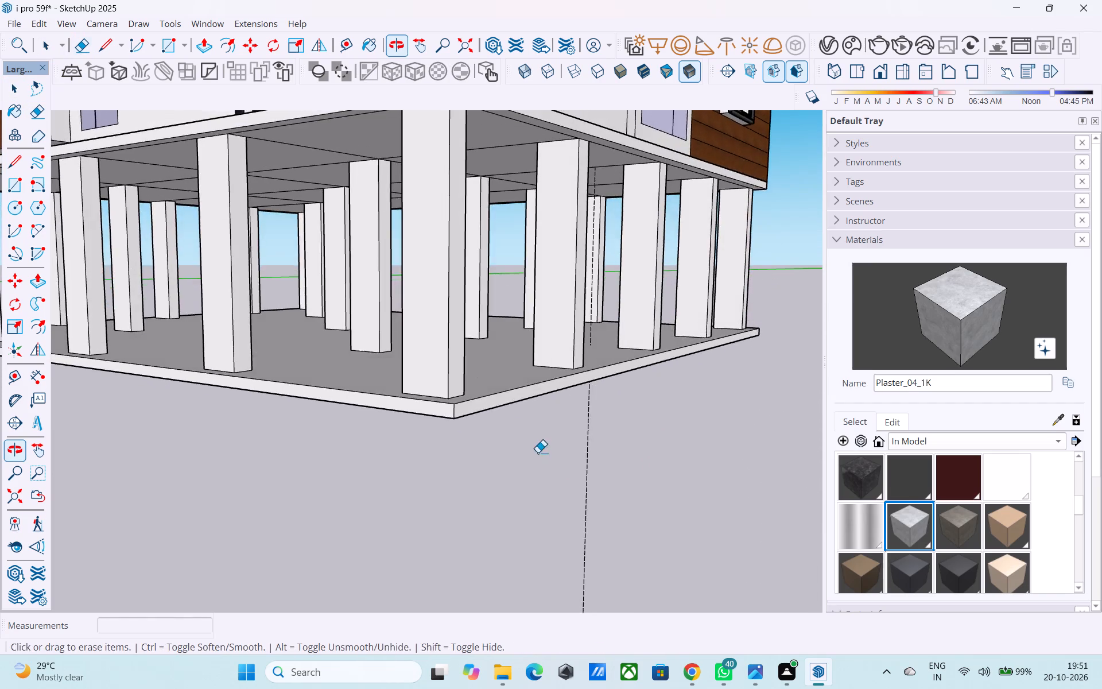
{"action": "scroll", "coordinate": [544, 471], "scroll_direction": "down", "scroll_amount": 3}
{"action": "middle_click_drag", "start_coordinate": [545, 485], "coordinate": [484, 531]}
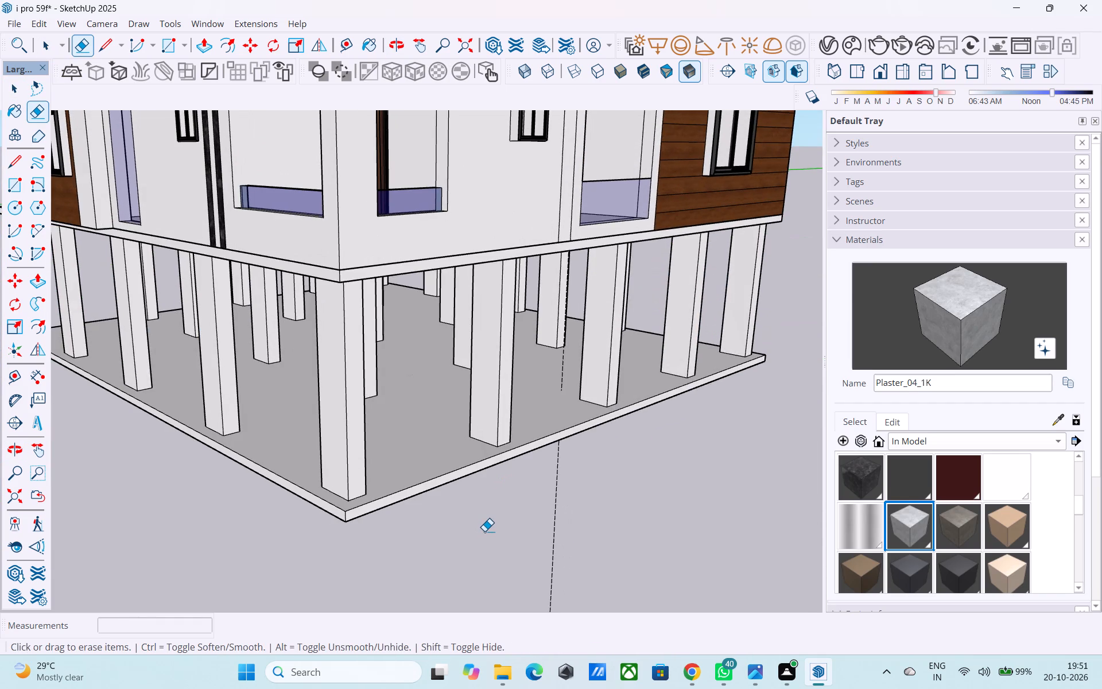
{"action": "key", "text": "space"}
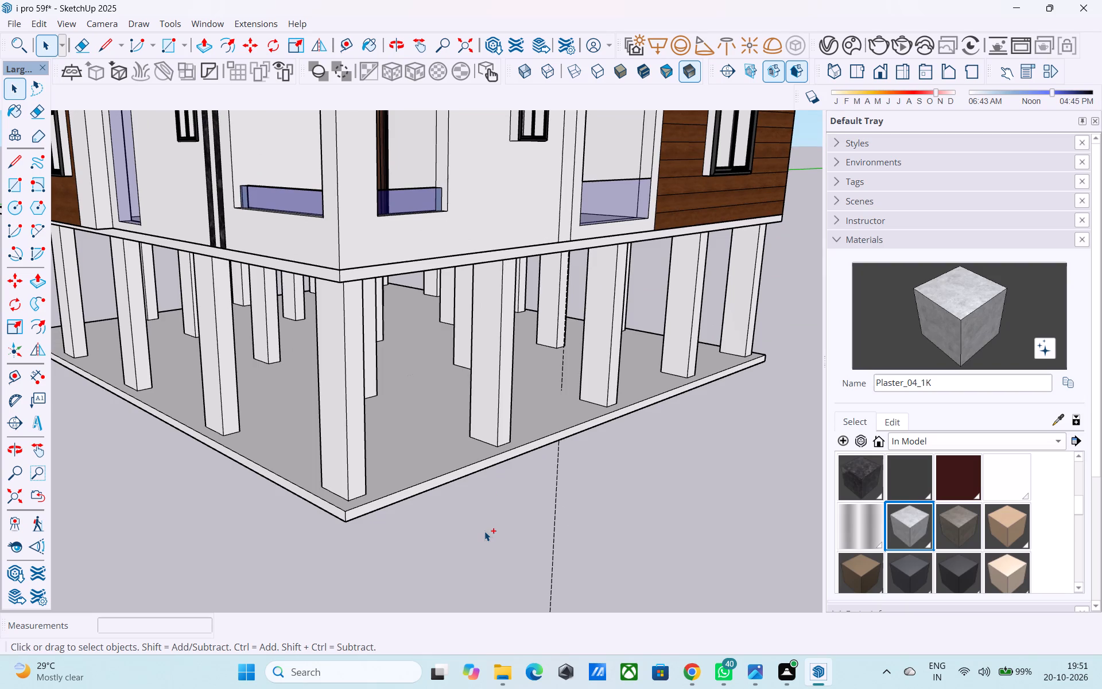
{"action": "key", "text": "ctrl+s"}
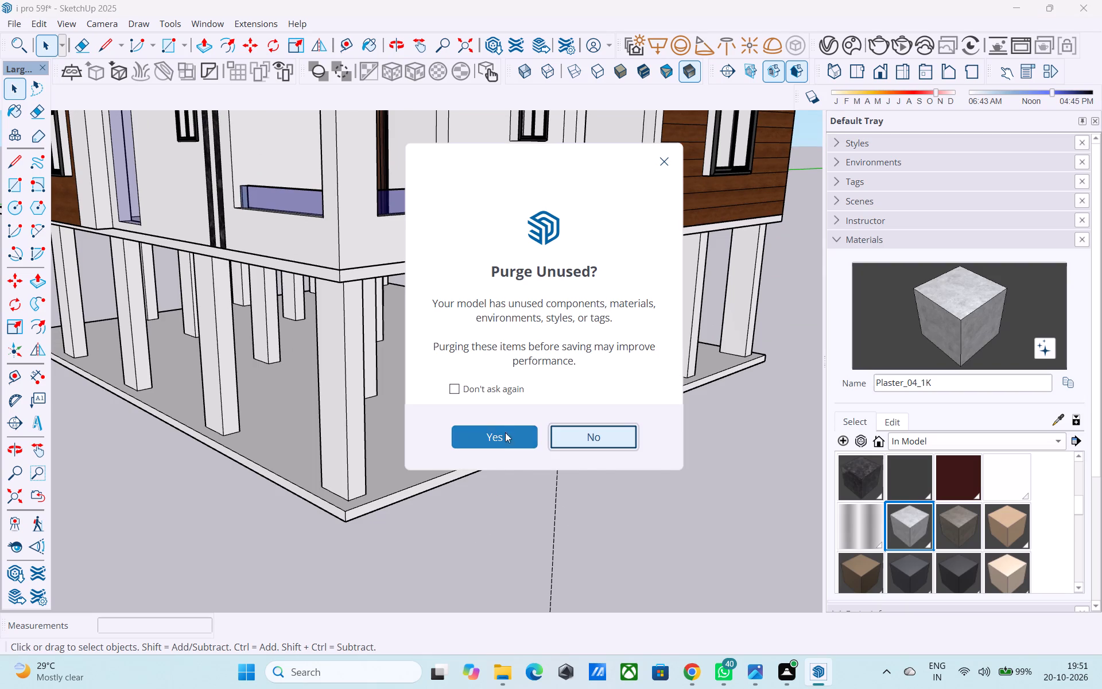
{"action": "left_click", "coordinate": [503, 439]}
Copy the ground slab's top edge along the windowed front side 6" inward.
{"action": "scroll", "coordinate": [465, 475], "scroll_direction": "down", "scroll_amount": 5}
{"action": "middle_click_drag", "start_coordinate": [461, 483], "coordinate": [436, 458]}
{"action": "scroll", "coordinate": [440, 469], "scroll_direction": "down", "scroll_amount": 4}
{"action": "middle_click_drag", "start_coordinate": [430, 511], "coordinate": [476, 558]}
{"action": "scroll", "coordinate": [472, 543], "scroll_direction": "down", "scroll_amount": 5}
{"action": "middle_click_drag", "start_coordinate": [471, 553], "coordinate": [480, 587]}
{"action": "scroll", "coordinate": [480, 587], "scroll_direction": "up", "scroll_amount": 1}
{"action": "scroll", "coordinate": [480, 582], "scroll_direction": "down", "scroll_amount": 1}
{"action": "middle_click_drag", "start_coordinate": [475, 581], "coordinate": [170, 492]}
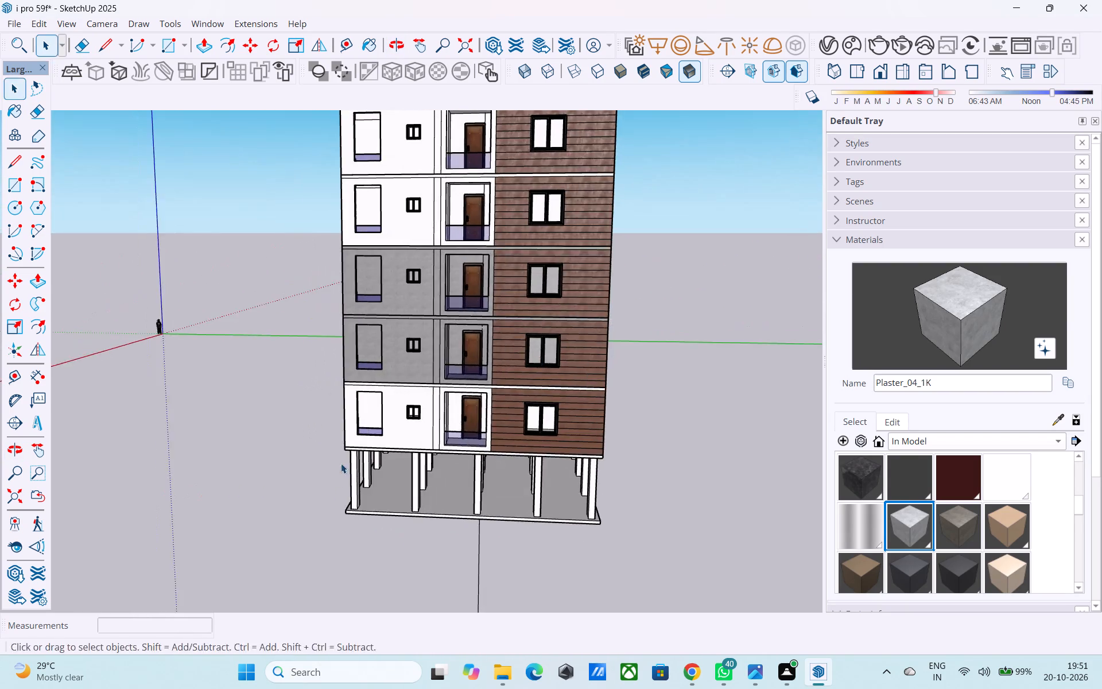
{"action": "middle_click_drag", "start_coordinate": [348, 463], "coordinate": [497, 465]}
{"action": "scroll", "coordinate": [342, 470], "scroll_direction": "up", "scroll_amount": 4}
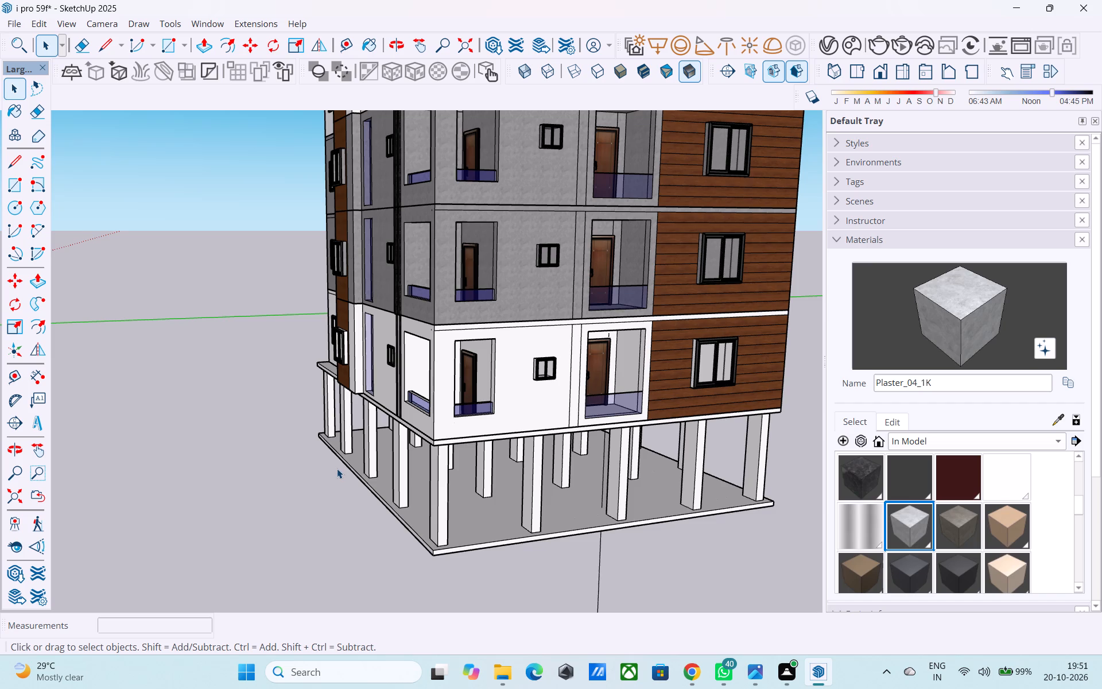
{"action": "scroll", "coordinate": [337, 469], "scroll_direction": "up", "scroll_amount": 12}
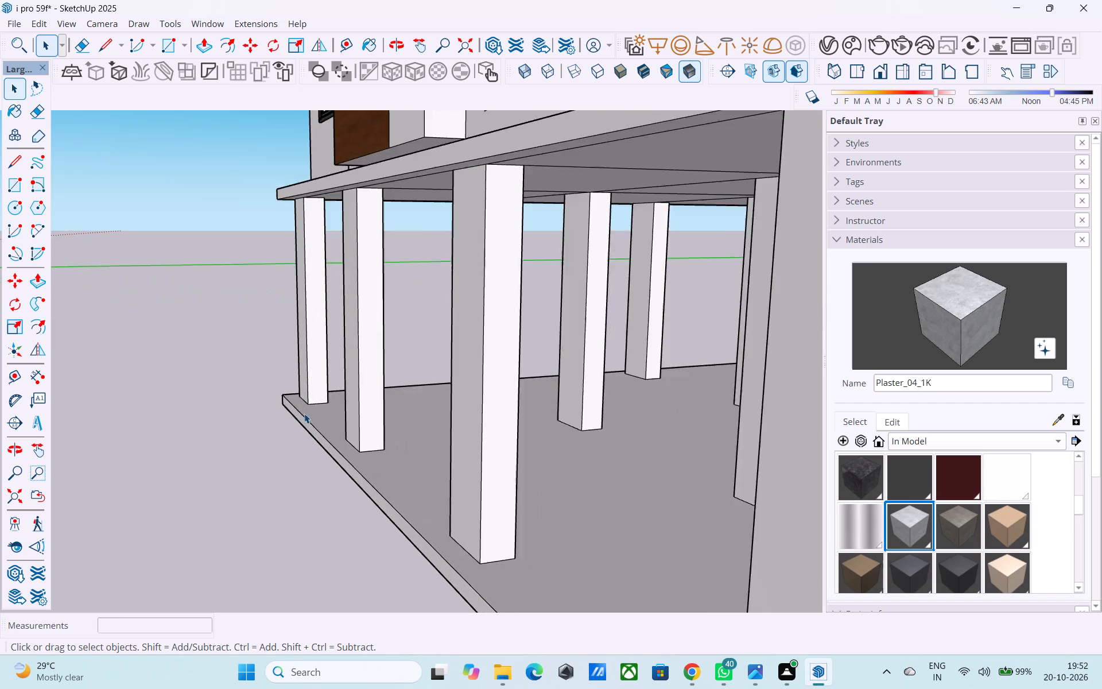
{"action": "scroll", "coordinate": [304, 413], "scroll_direction": "up", "scroll_amount": 4}
{"action": "middle_click_drag", "start_coordinate": [295, 426], "coordinate": [293, 439]}
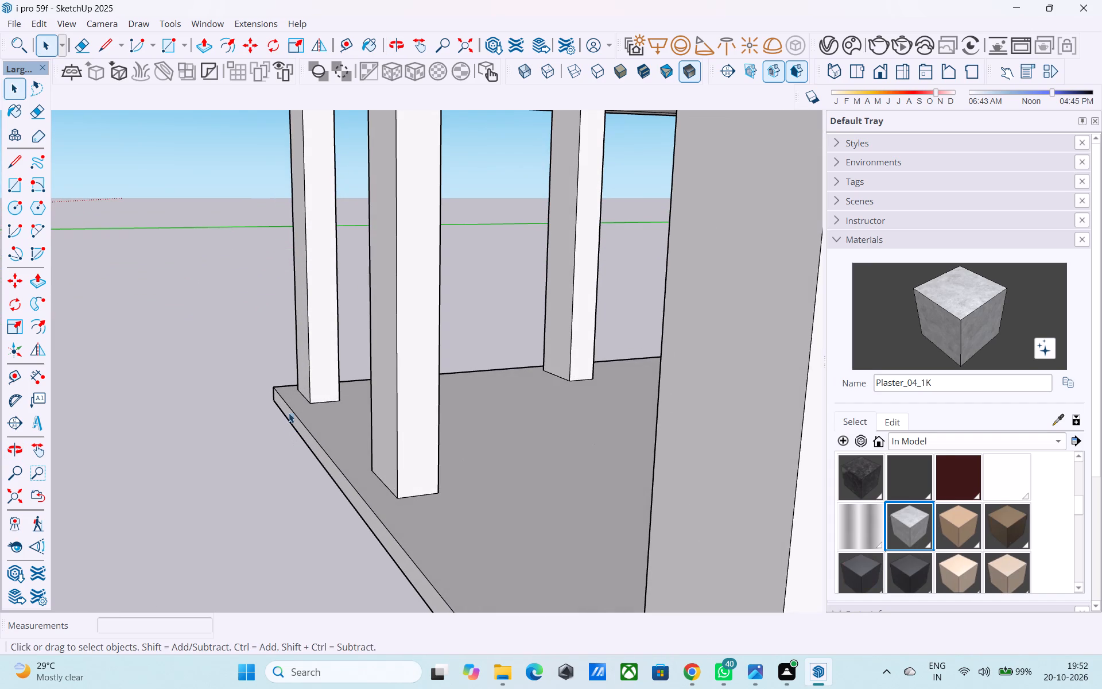
{"action": "left_click", "coordinate": [291, 409]}
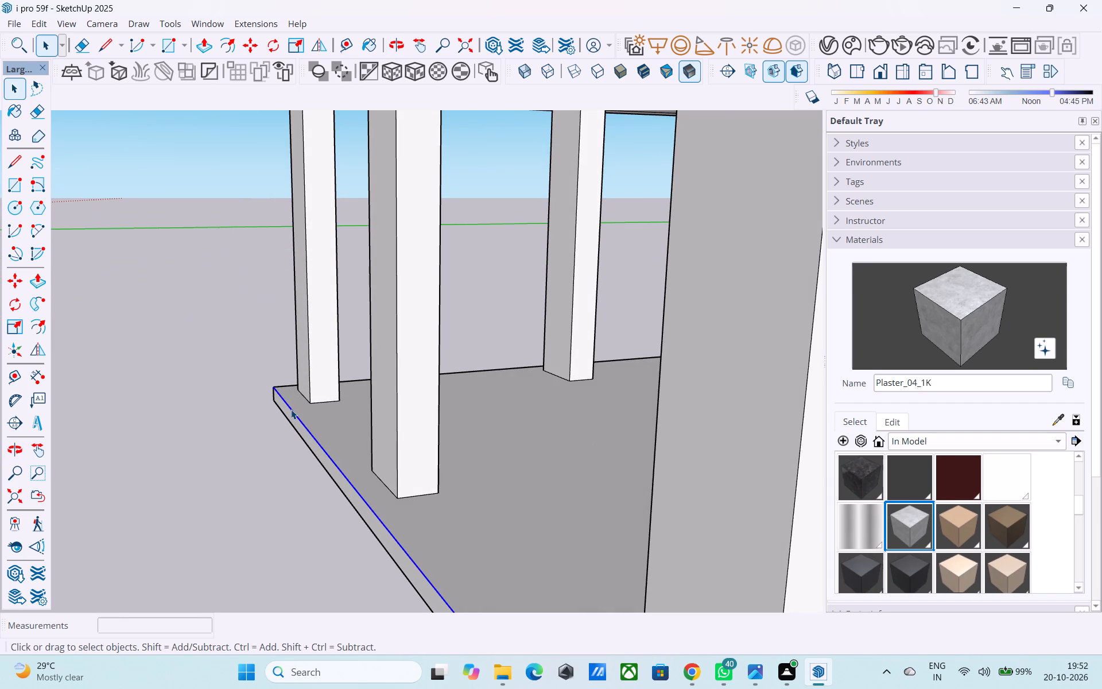
{"action": "key", "text": "m"}
{"action": "left_click", "coordinate": [278, 388]}
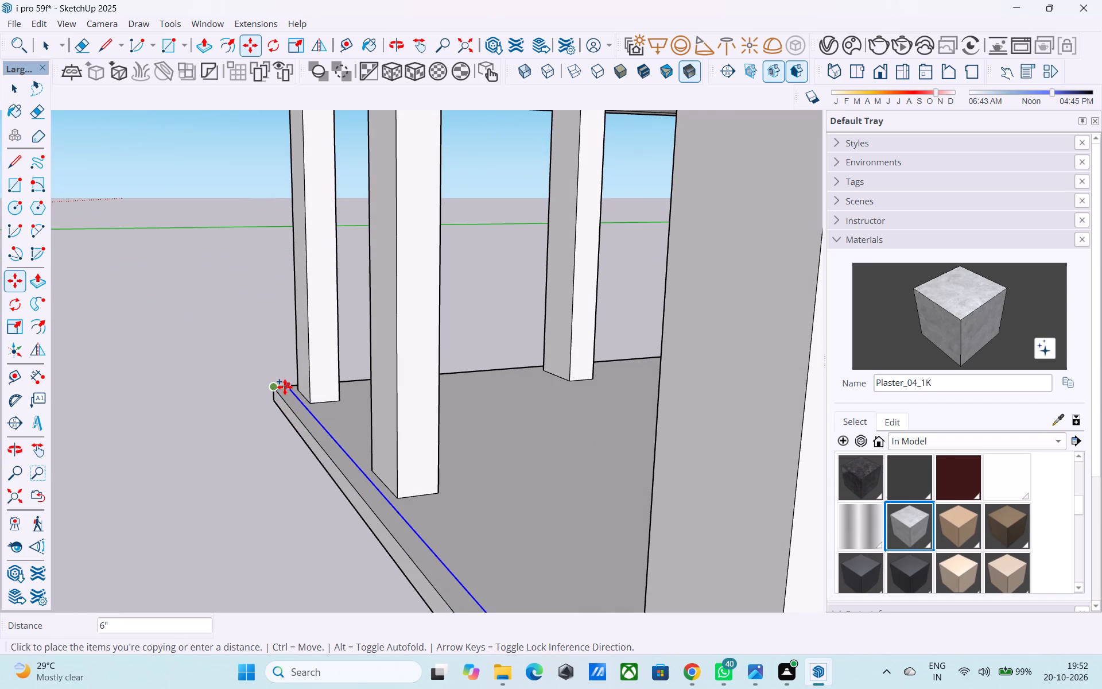
{"action": "left_click", "coordinate": [287, 387]}
Copy the ground slab's top edge along the plain side wall a short distance inward, towards the columns.
{"action": "scroll", "coordinate": [287, 386], "scroll_direction": "down", "scroll_amount": 2}
{"action": "middle_click_drag", "start_coordinate": [288, 389], "coordinate": [544, 463]}
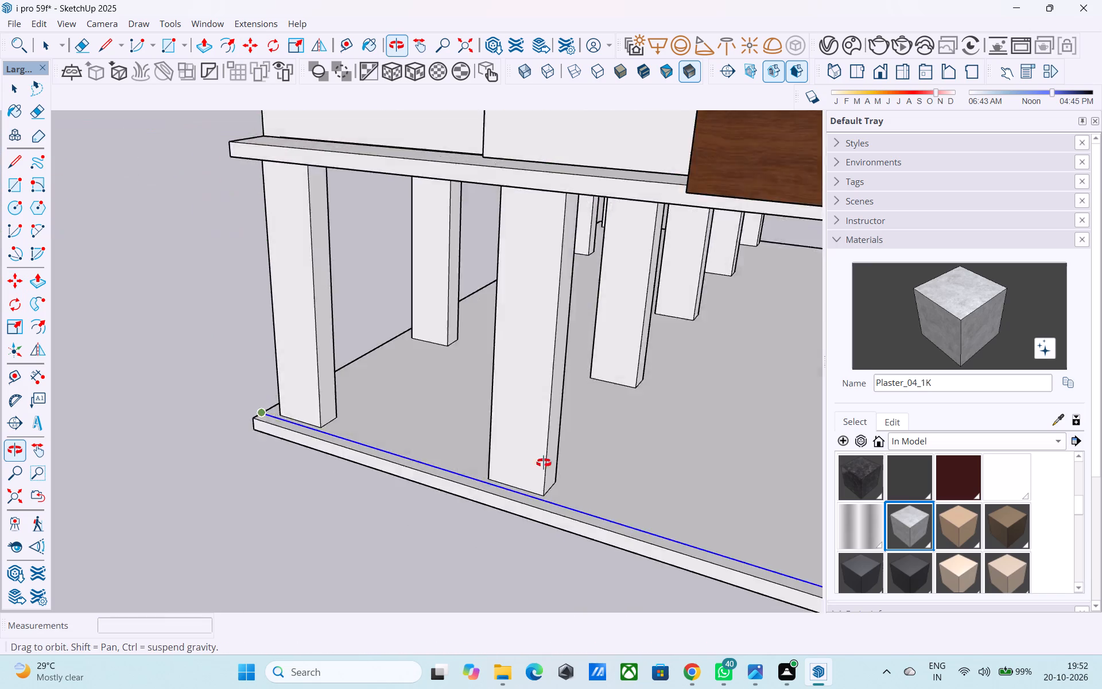
{"action": "middle_click_drag", "start_coordinate": [544, 463], "coordinate": [744, 489]}
{"action": "scroll", "coordinate": [317, 476], "scroll_direction": "up", "scroll_amount": 11}
{"action": "key", "text": "space"}
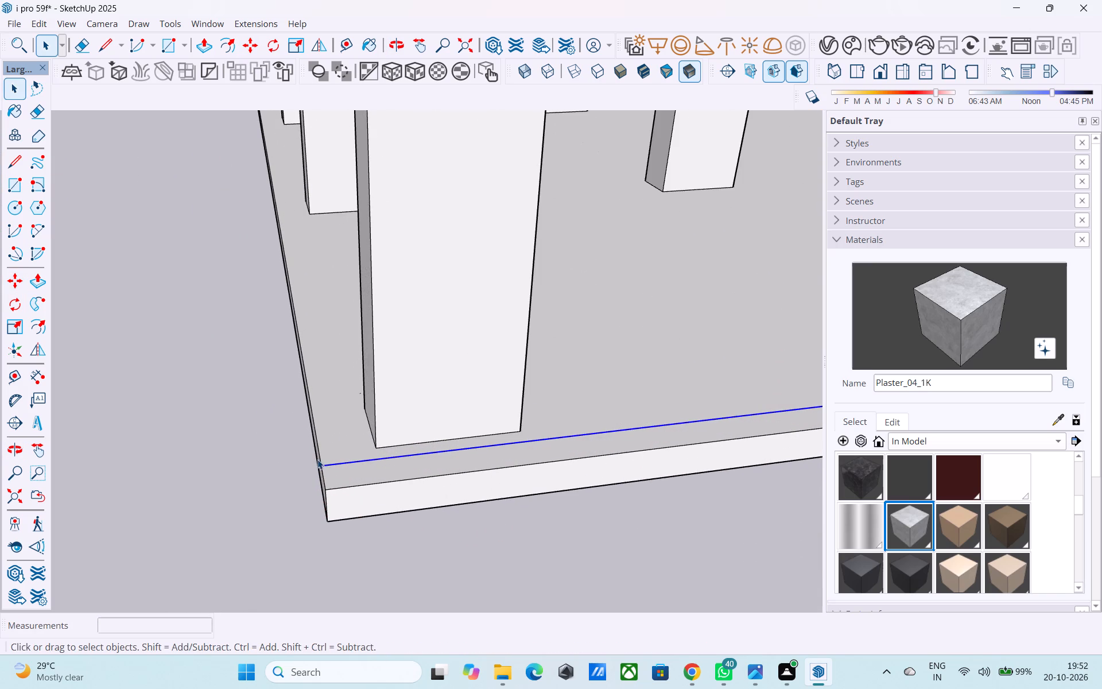
{"action": "left_click", "coordinate": [320, 458]}
{"action": "key", "text": "m"}
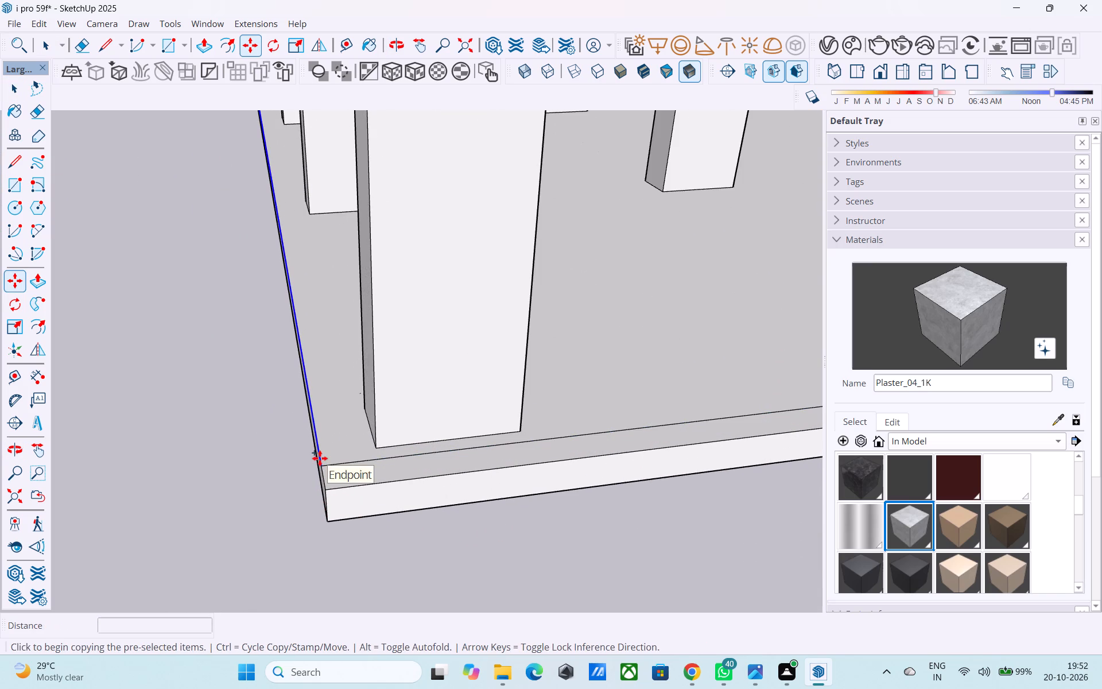
{"action": "left_click", "coordinate": [320, 461]}
{"action": "left_click", "coordinate": [359, 463]}
Copy the ground slab's top edge along the plain rear wall 6" inward.
{"action": "scroll", "coordinate": [357, 460], "scroll_direction": "down", "scroll_amount": 2}
{"action": "middle_click_drag", "start_coordinate": [354, 460], "coordinate": [718, 432]}
{"action": "scroll", "coordinate": [801, 415], "scroll_direction": "down", "scroll_amount": 3}
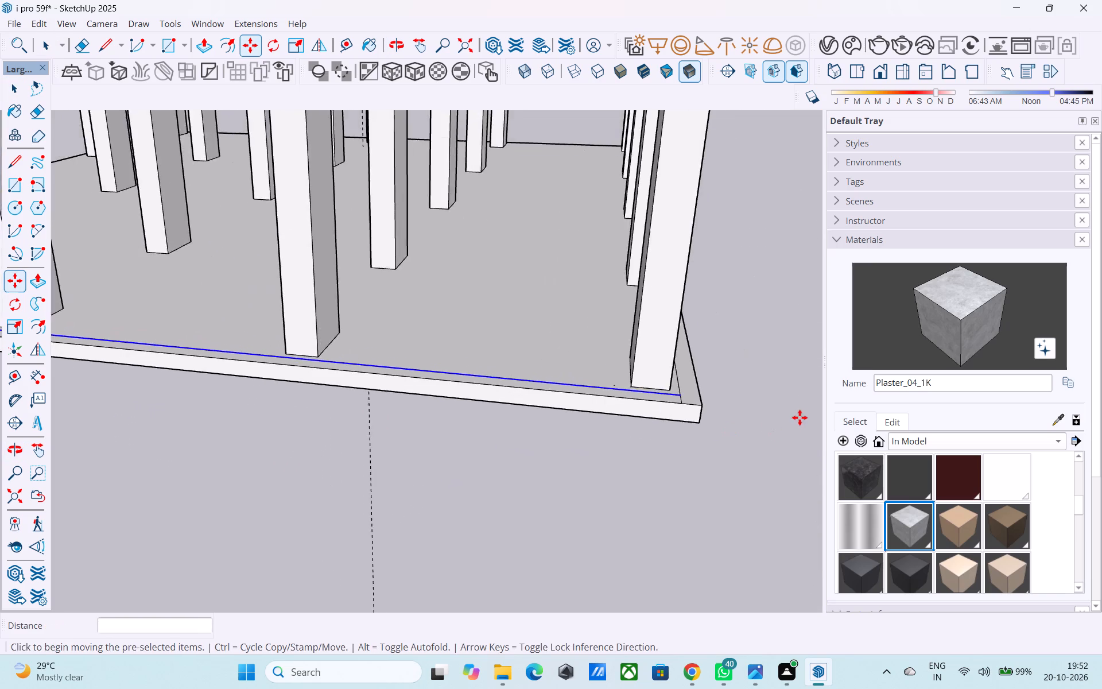
{"action": "scroll", "coordinate": [800, 417], "scroll_direction": "down", "scroll_amount": 7}
{"action": "middle_click_drag", "start_coordinate": [291, 338], "coordinate": [517, 335]}
{"action": "scroll", "coordinate": [630, 297], "scroll_direction": "down", "scroll_amount": 4}
{"action": "scroll", "coordinate": [224, 378], "scroll_direction": "up", "scroll_amount": 7}
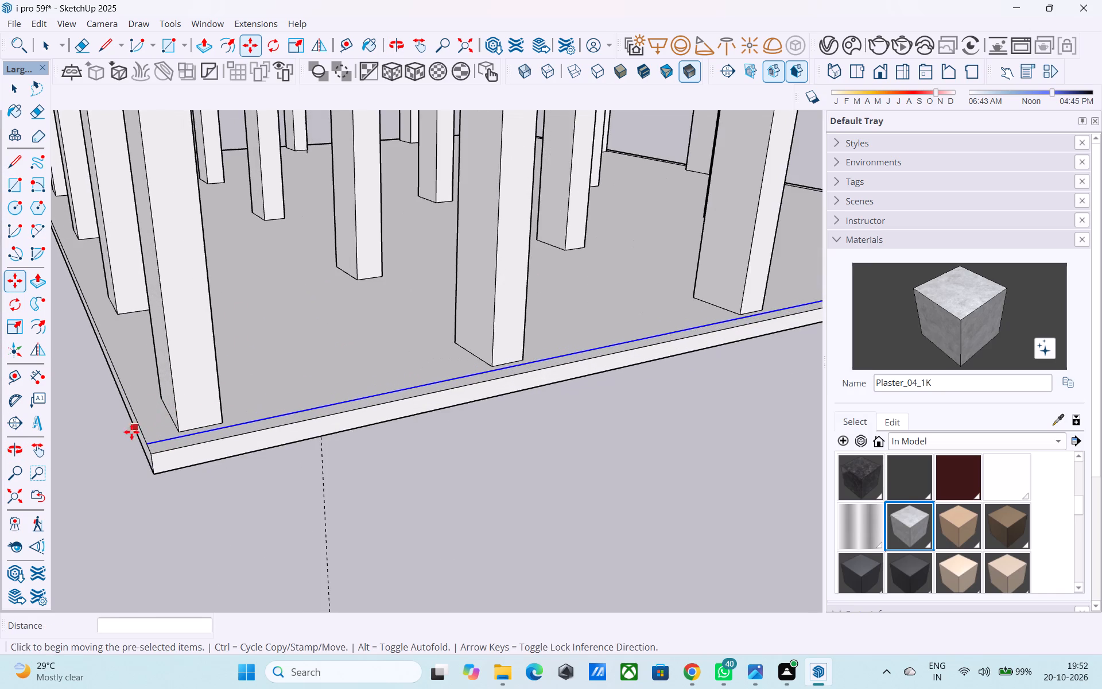
{"action": "key", "text": "space"}
{"action": "scroll", "coordinate": [137, 434], "scroll_direction": "up", "scroll_amount": 4}
{"action": "left_click", "coordinate": [144, 431]}
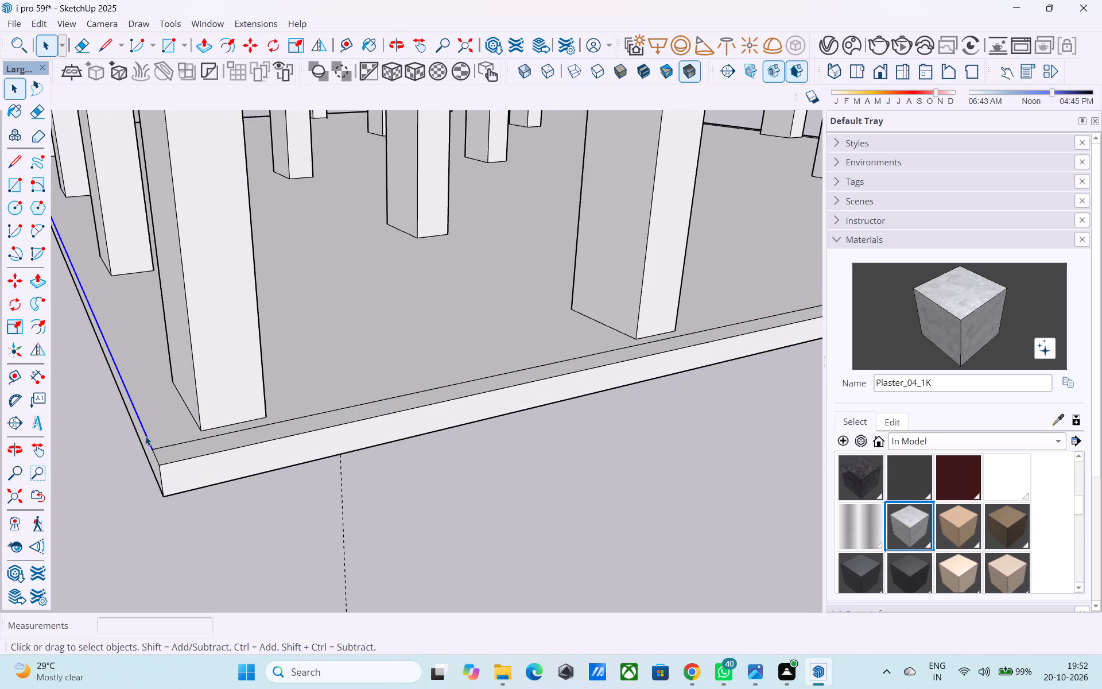
{"action": "key", "text": "m"}
{"action": "left_click", "coordinate": [149, 446]}
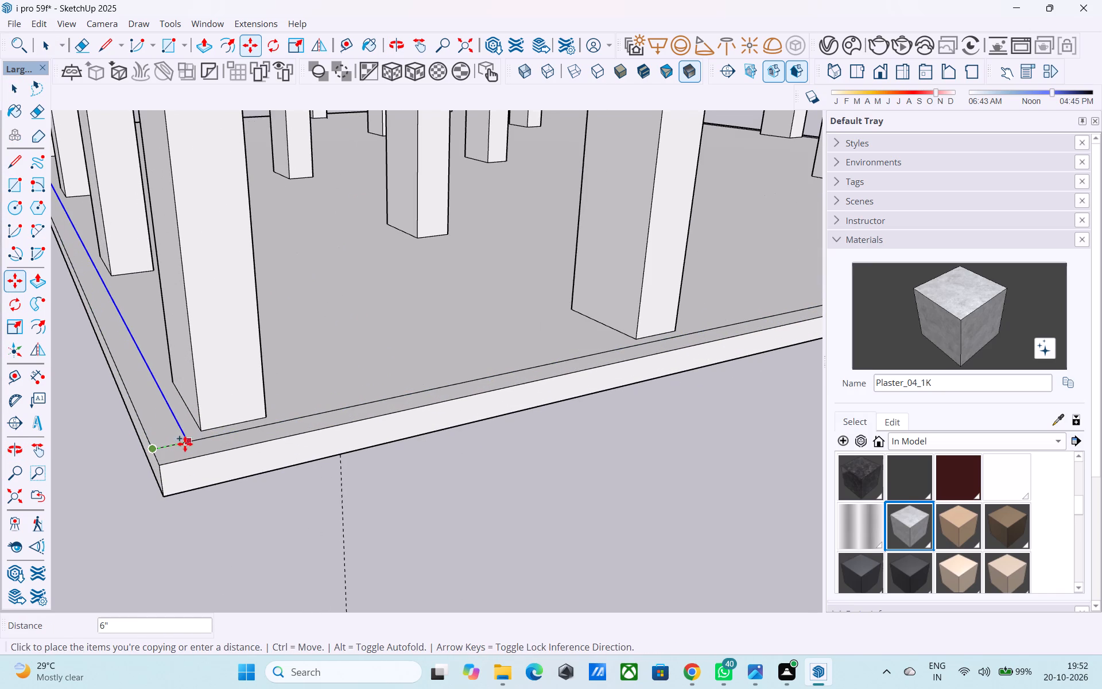
{"action": "left_click", "coordinate": [187, 444]}
Copy the ground slab's top edge along the wood-clad side a short distance inward, closing the border outline.
{"action": "scroll", "coordinate": [188, 440], "scroll_direction": "down", "scroll_amount": 2}
{"action": "middle_click_drag", "start_coordinate": [191, 439], "coordinate": [423, 425]}
{"action": "scroll", "coordinate": [641, 361], "scroll_direction": "down", "scroll_amount": 2}
{"action": "scroll", "coordinate": [646, 365], "scroll_direction": "up", "scroll_amount": 1}
{"action": "scroll", "coordinate": [646, 366], "scroll_direction": "down", "scroll_amount": 14}
{"action": "middle_click_drag", "start_coordinate": [378, 353], "coordinate": [463, 352]}
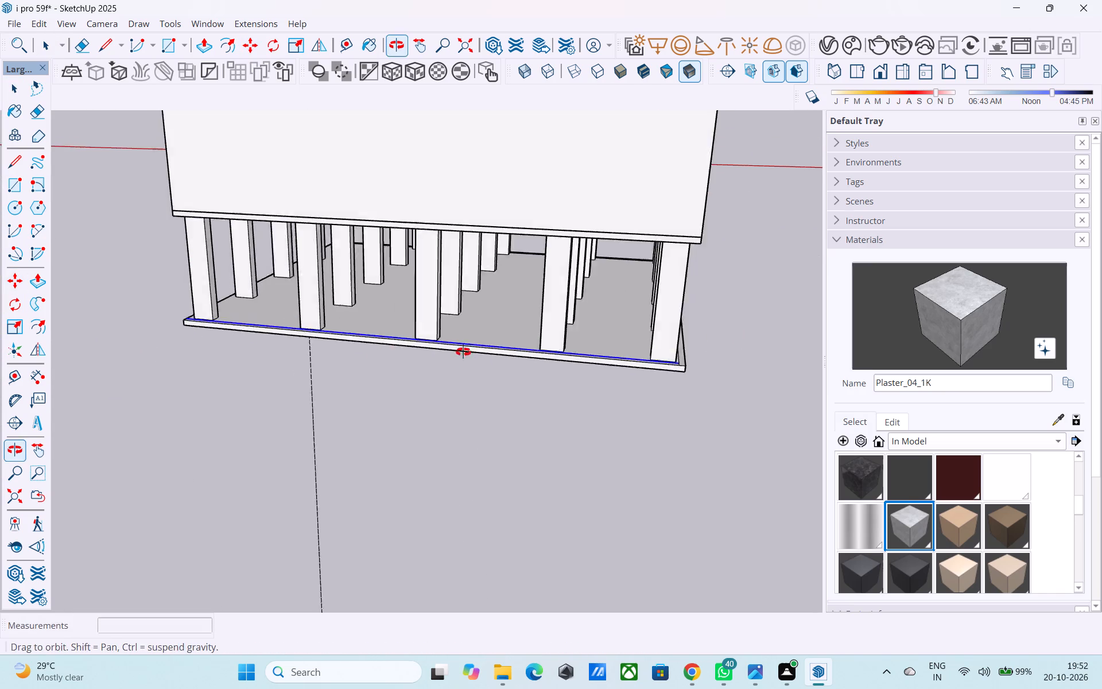
{"action": "middle_click_drag", "start_coordinate": [463, 352], "coordinate": [623, 351]}
{"action": "scroll", "coordinate": [374, 347], "scroll_direction": "up", "scroll_amount": 15}
{"action": "key", "text": "space"}
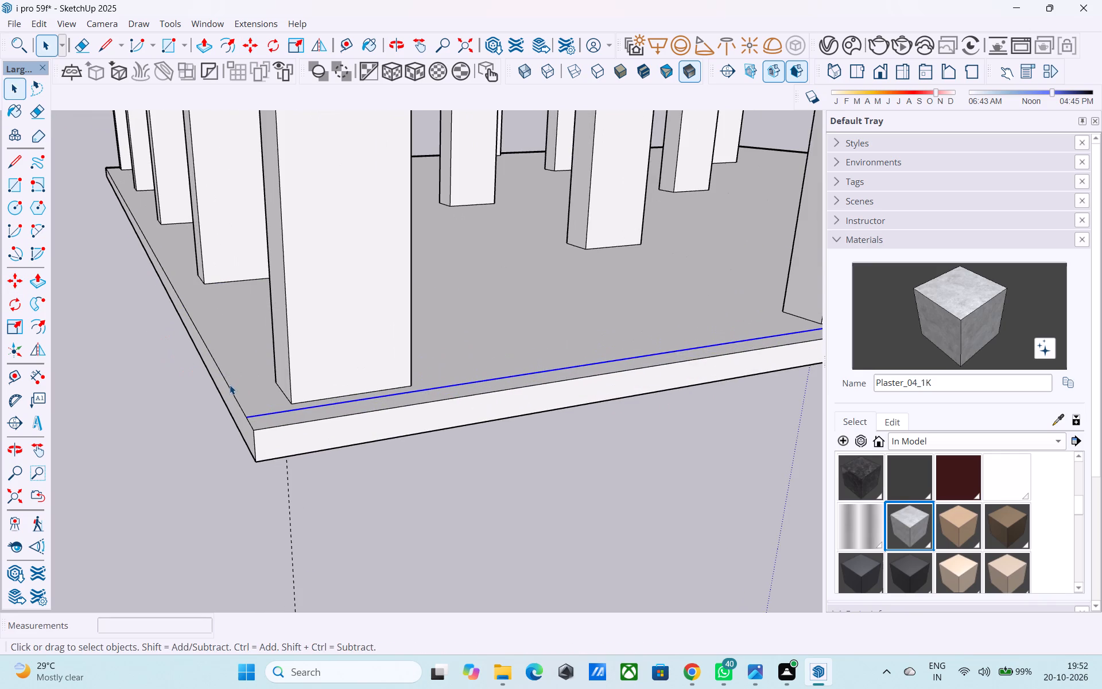
{"action": "left_click", "coordinate": [227, 385]}
{"action": "left_click", "coordinate": [234, 393]}
{"action": "key", "text": "m"}
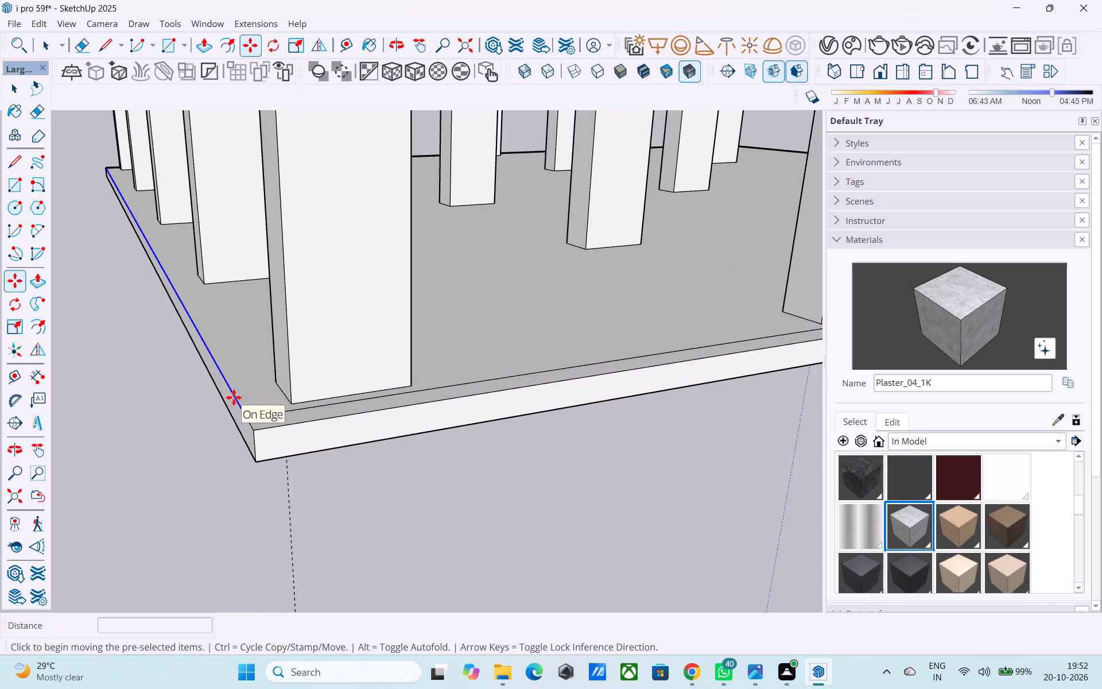
{"action": "scroll", "coordinate": [243, 416], "scroll_direction": "up", "scroll_amount": 4}
{"action": "left_click", "coordinate": [243, 416]}
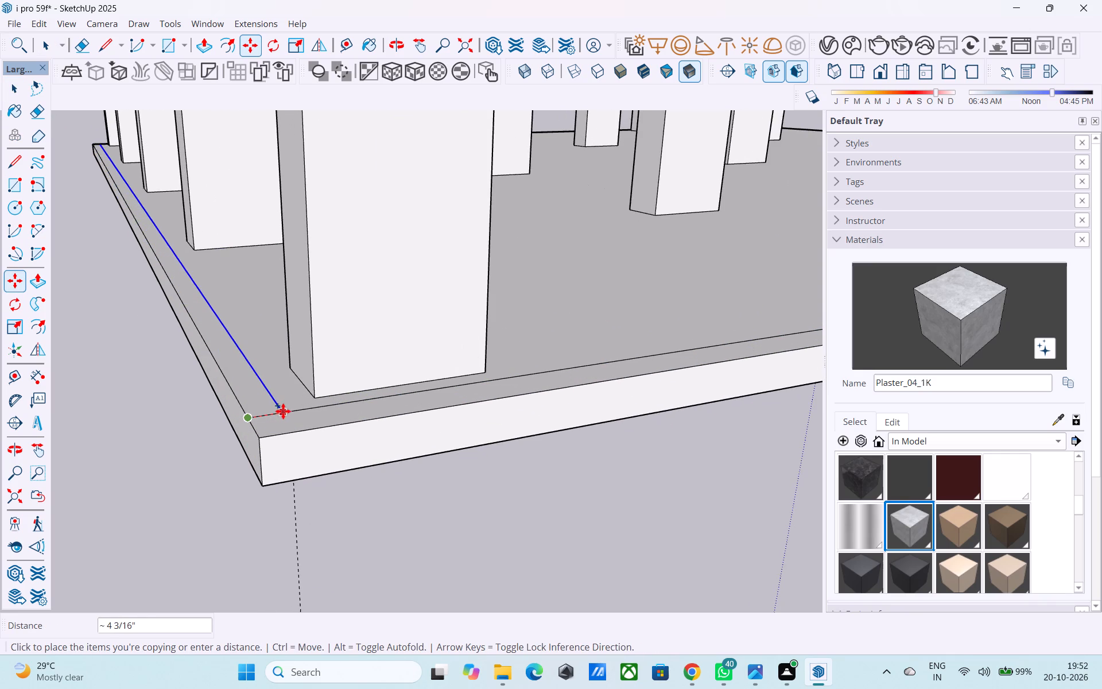
{"action": "left_click", "coordinate": [294, 409]}
Erase the overhanging line ends at the rear edge's two corners of the ground slab's border strip.
{"action": "key", "text": "space"}
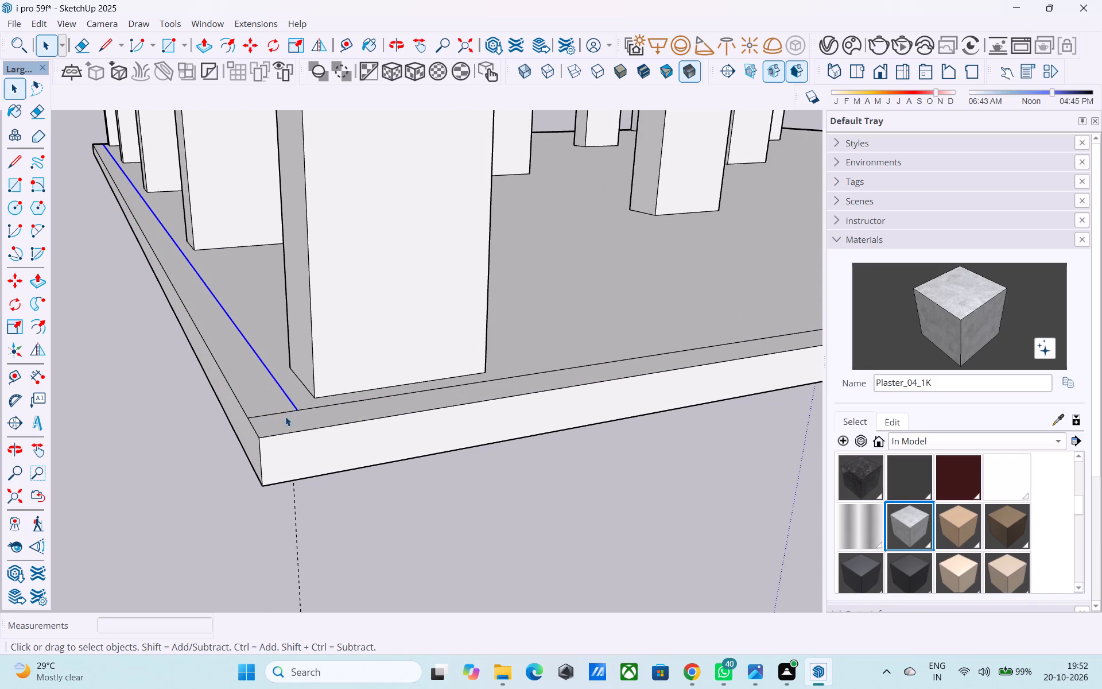
{"action": "key", "text": "e"}
{"action": "left_click_drag", "start_coordinate": [280, 417], "coordinate": [267, 410]}
{"action": "scroll", "coordinate": [227, 400], "scroll_direction": "down", "scroll_amount": 16}
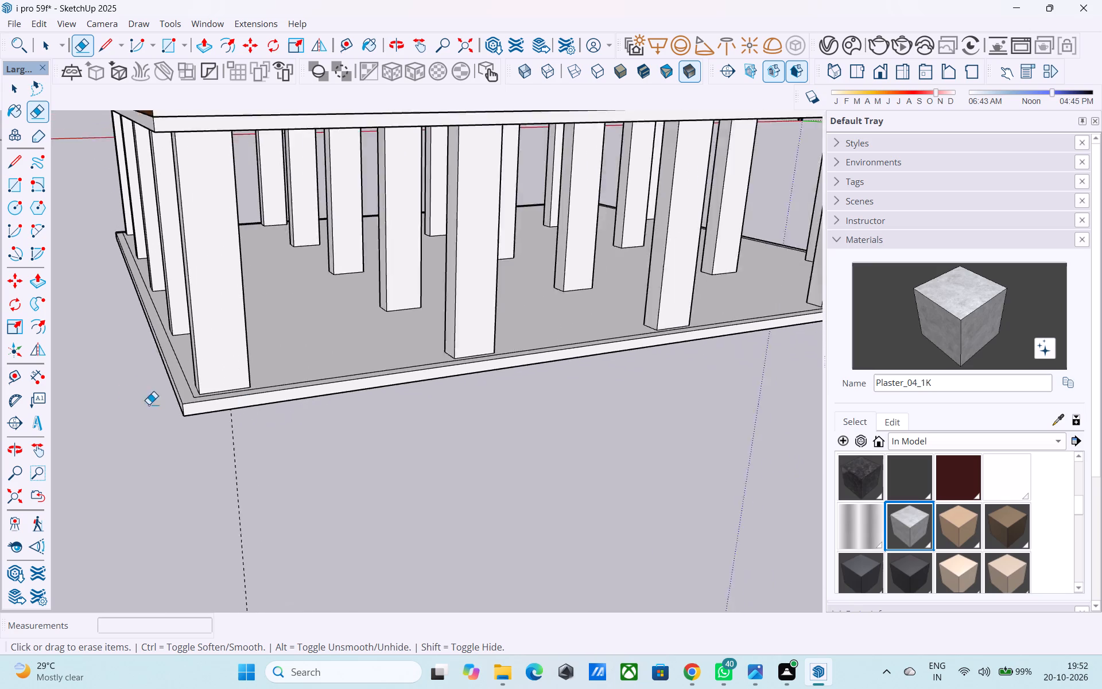
{"action": "scroll", "coordinate": [213, 353], "scroll_direction": "down", "scroll_amount": 9}
{"action": "scroll", "coordinate": [557, 342], "scroll_direction": "up", "scroll_amount": 20}
{"action": "scroll", "coordinate": [557, 342], "scroll_direction": "up", "scroll_amount": 1}
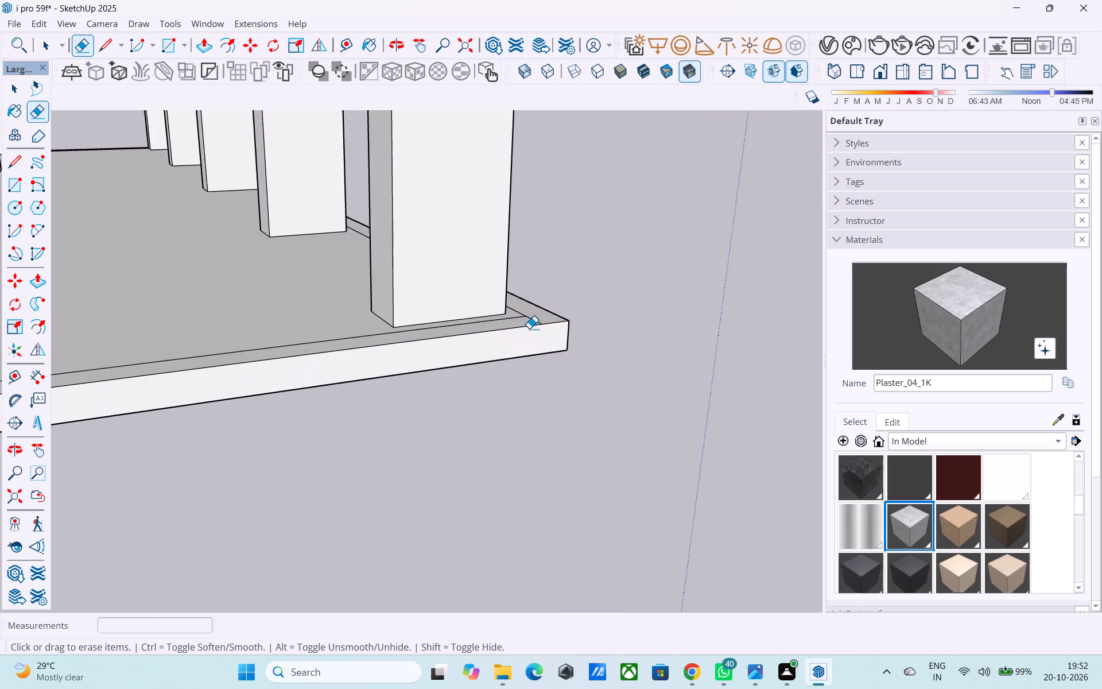
{"action": "scroll", "coordinate": [529, 328], "scroll_direction": "up", "scroll_amount": 5}
{"action": "left_click", "coordinate": [540, 312]}
Push/Pull the ground slab's border strip up 6' as a perimeter wall along the sides and rear.
{"action": "key", "text": "space"}
{"action": "left_click", "coordinate": [537, 313]}
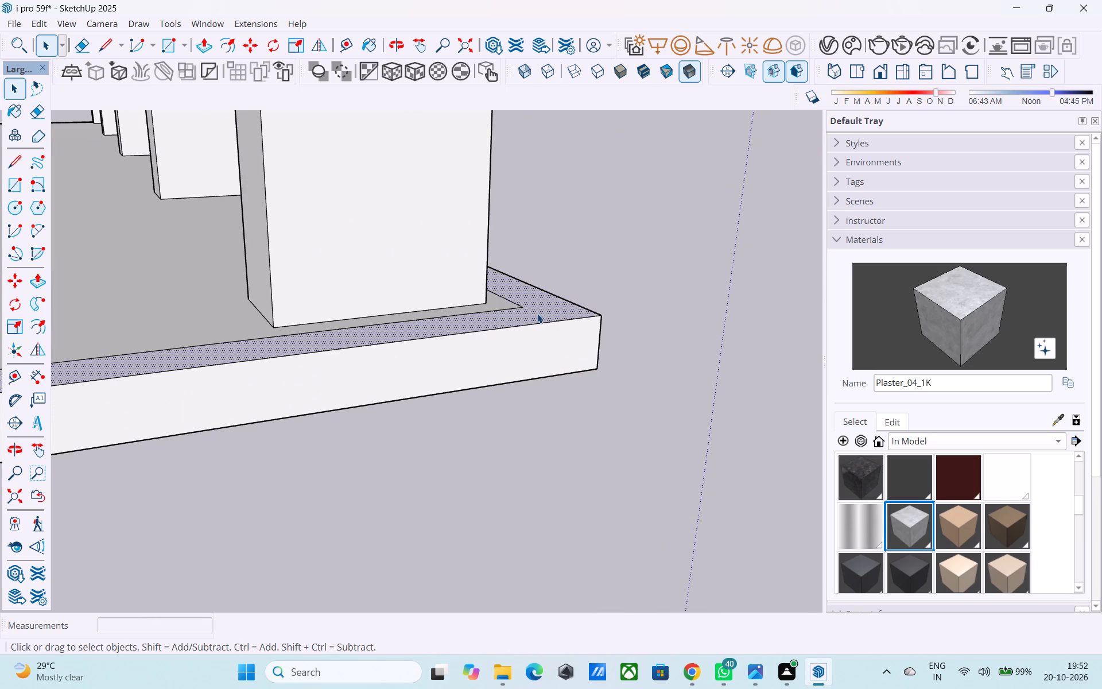
{"action": "key", "text": "p"}
{"action": "left_click", "coordinate": [537, 313]}
{"action": "type", "text": "6'"}
{"action": "key", "text": "Return"}
Raise the remaining border strip along the front side by the same 6' to complete the perimeter wall.
{"action": "scroll", "coordinate": [530, 285], "scroll_direction": "down", "scroll_amount": 18}
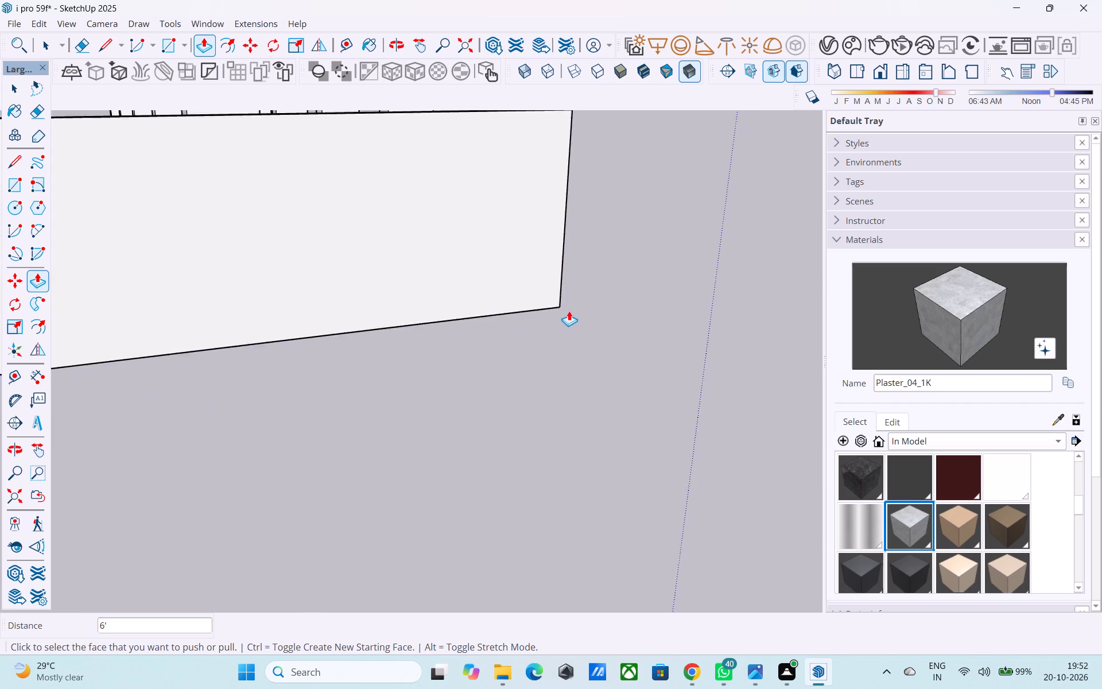
{"action": "scroll", "coordinate": [569, 311], "scroll_direction": "down", "scroll_amount": 8}
{"action": "middle_click_drag", "start_coordinate": [566, 337], "coordinate": [141, 350]}
{"action": "middle_click_drag", "start_coordinate": [528, 251], "coordinate": [56, 264]}
{"action": "middle_click_drag", "start_coordinate": [383, 253], "coordinate": [210, 253]}
{"action": "scroll", "coordinate": [388, 320], "scroll_direction": "up", "scroll_amount": 5}
{"action": "middle_click_drag", "start_coordinate": [381, 329], "coordinate": [144, 386]}
{"action": "scroll", "coordinate": [144, 387], "scroll_direction": "up", "scroll_amount": 7}
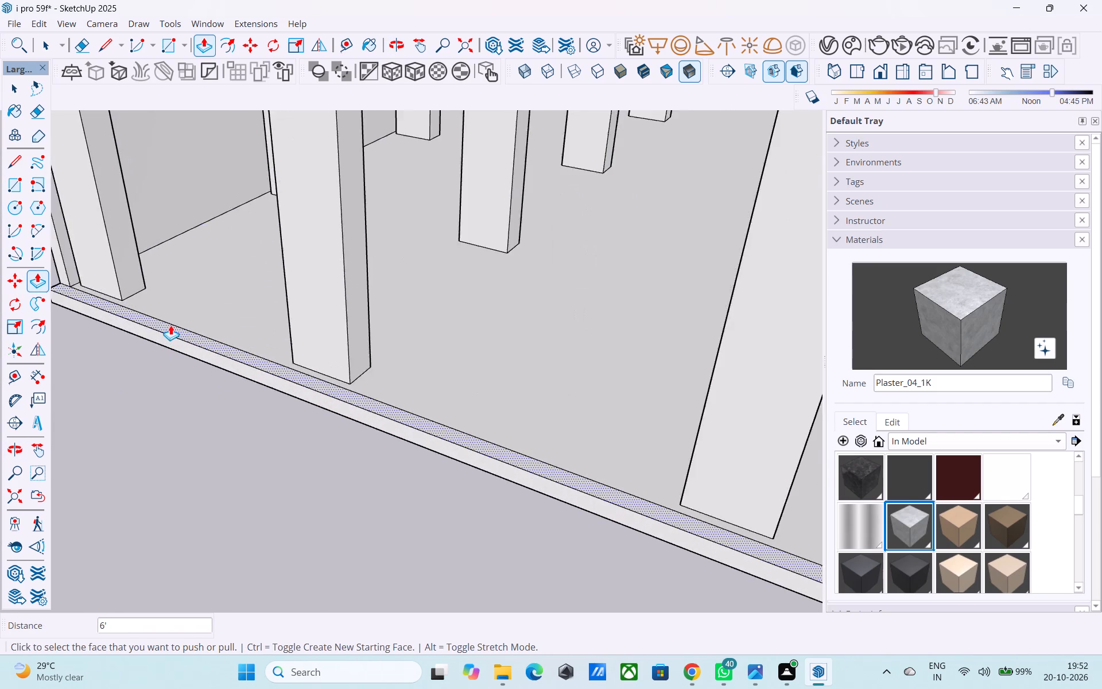
{"action": "scroll", "coordinate": [170, 325], "scroll_direction": "up", "scroll_amount": 3}
{"action": "double_click", "coordinate": [170, 324]}
{"action": "scroll", "coordinate": [170, 323], "scroll_direction": "down", "scroll_amount": 17}
{"action": "middle_click_drag", "start_coordinate": [191, 370], "coordinate": [177, 328]}
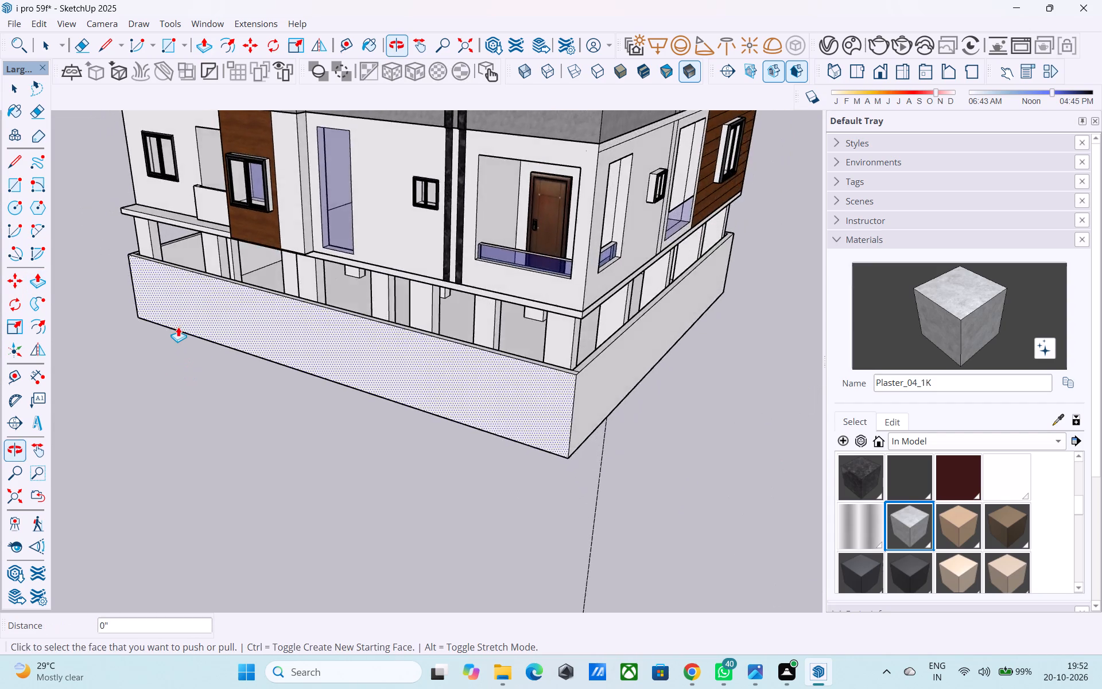
Examine the building and its perimeter wall from all sides.
{"action": "scroll", "coordinate": [180, 324], "scroll_direction": "down", "scroll_amount": 4}
{"action": "scroll", "coordinate": [181, 328], "scroll_direction": "up", "scroll_amount": 4}
{"action": "scroll", "coordinate": [181, 328], "scroll_direction": "down", "scroll_amount": 1}
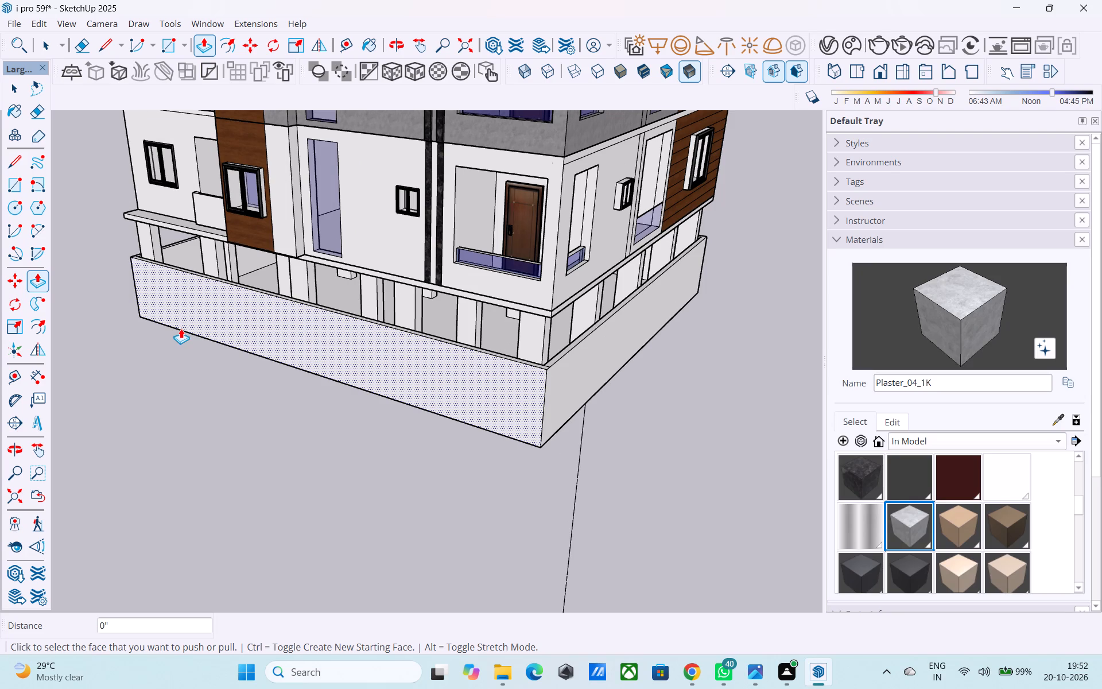
{"action": "scroll", "coordinate": [313, 411], "scroll_direction": "down", "scroll_amount": 8}
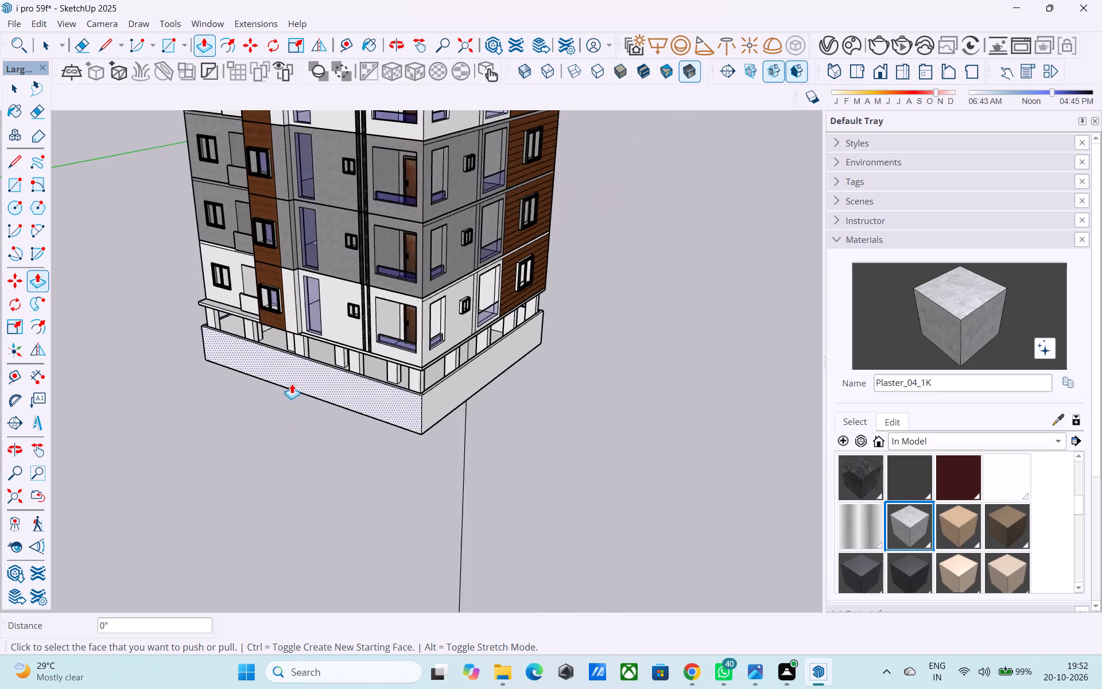
{"action": "scroll", "coordinate": [292, 384], "scroll_direction": "down", "scroll_amount": 9}
{"action": "middle_click_drag", "start_coordinate": [287, 404], "coordinate": [846, 324]}
{"action": "middle_click_drag", "start_coordinate": [507, 342], "coordinate": [903, 357]}
{"action": "middle_click_drag", "start_coordinate": [391, 374], "coordinate": [517, 365]}
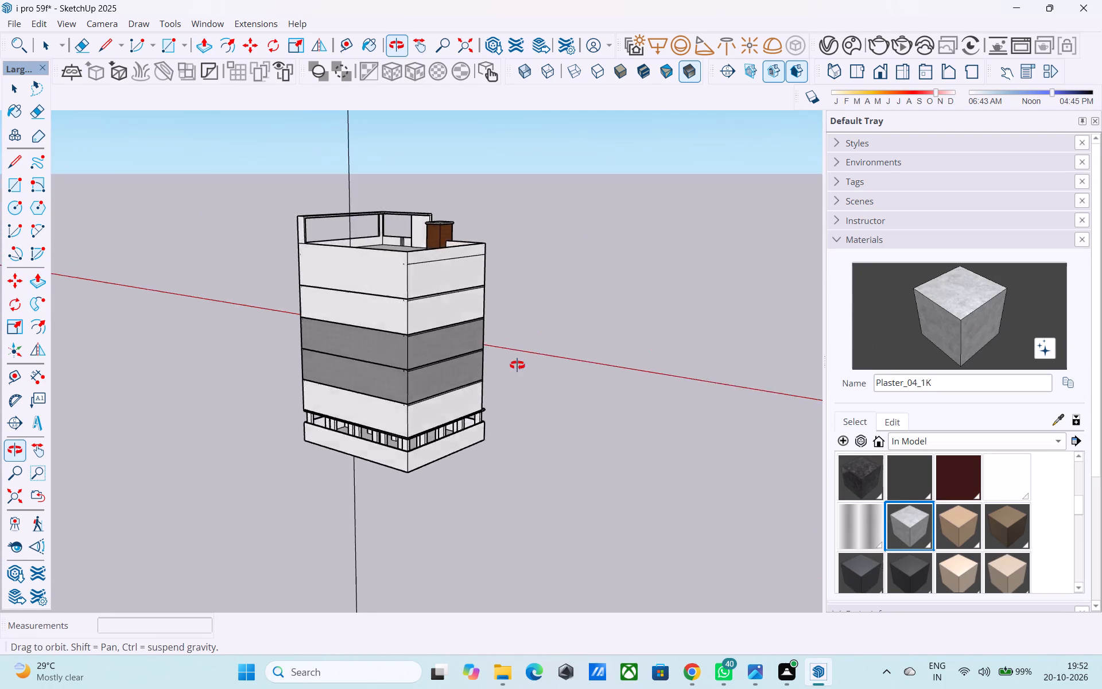
{"action": "middle_click_drag", "start_coordinate": [517, 365], "coordinate": [926, 363]}
{"action": "middle_click_drag", "start_coordinate": [293, 376], "coordinate": [651, 346]}
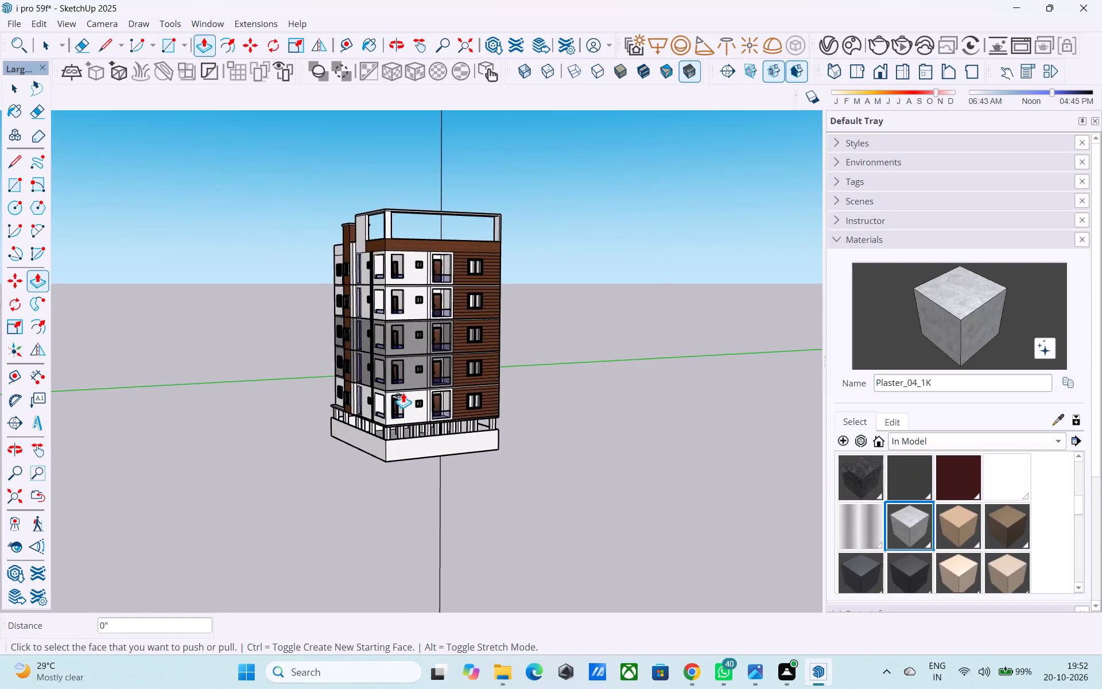
{"action": "middle_click_drag", "start_coordinate": [409, 389], "coordinate": [564, 384]}
{"action": "scroll", "coordinate": [417, 419], "scroll_direction": "up", "scroll_amount": 5}
{"action": "scroll", "coordinate": [405, 412], "scroll_direction": "down", "scroll_amount": 2}
{"action": "middle_click_drag", "start_coordinate": [389, 411], "coordinate": [108, 426]}
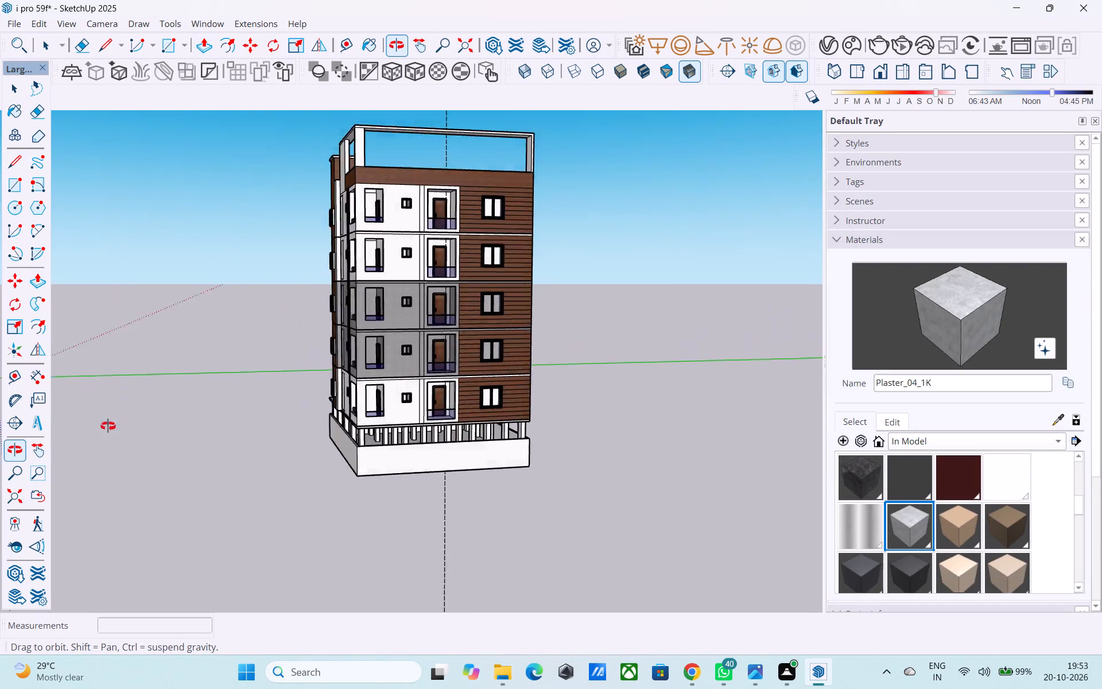
{"action": "middle_click_drag", "start_coordinate": [108, 426], "coordinate": [607, 409]}
{"action": "middle_click_drag", "start_coordinate": [401, 433], "coordinate": [468, 424]}
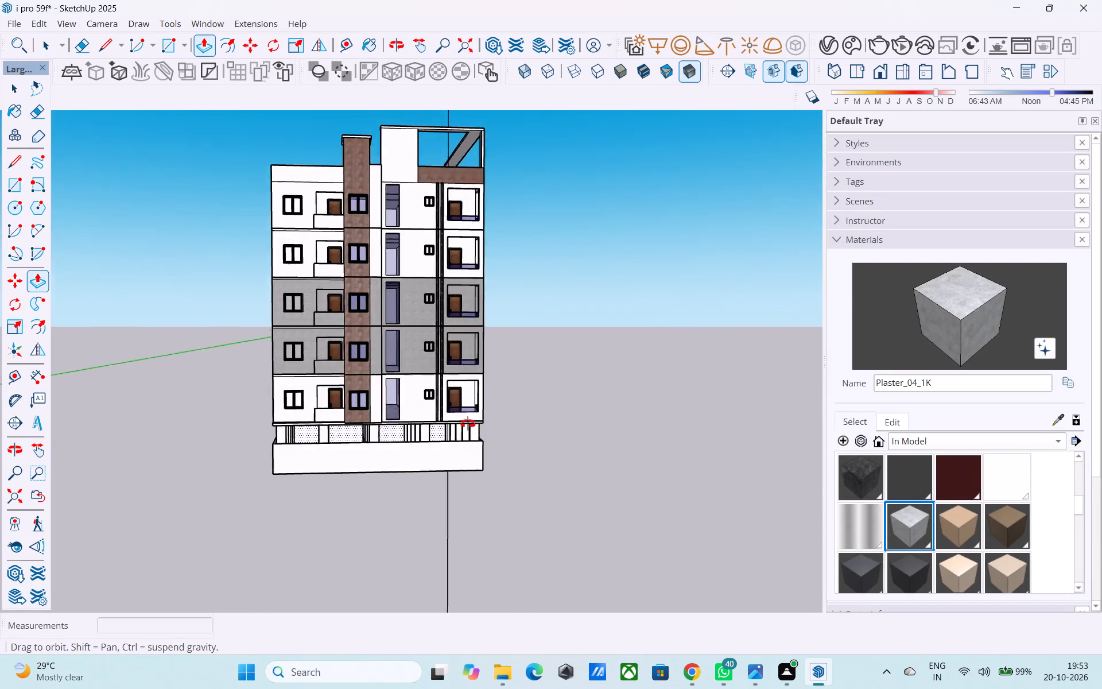
{"action": "middle_click_drag", "start_coordinate": [468, 424], "coordinate": [585, 438]}
{"action": "scroll", "coordinate": [449, 475], "scroll_direction": "up", "scroll_amount": 7}
{"action": "scroll", "coordinate": [305, 477], "scroll_direction": "down", "scroll_amount": 9}
{"action": "middle_click_drag", "start_coordinate": [304, 473], "coordinate": [0, 482]}
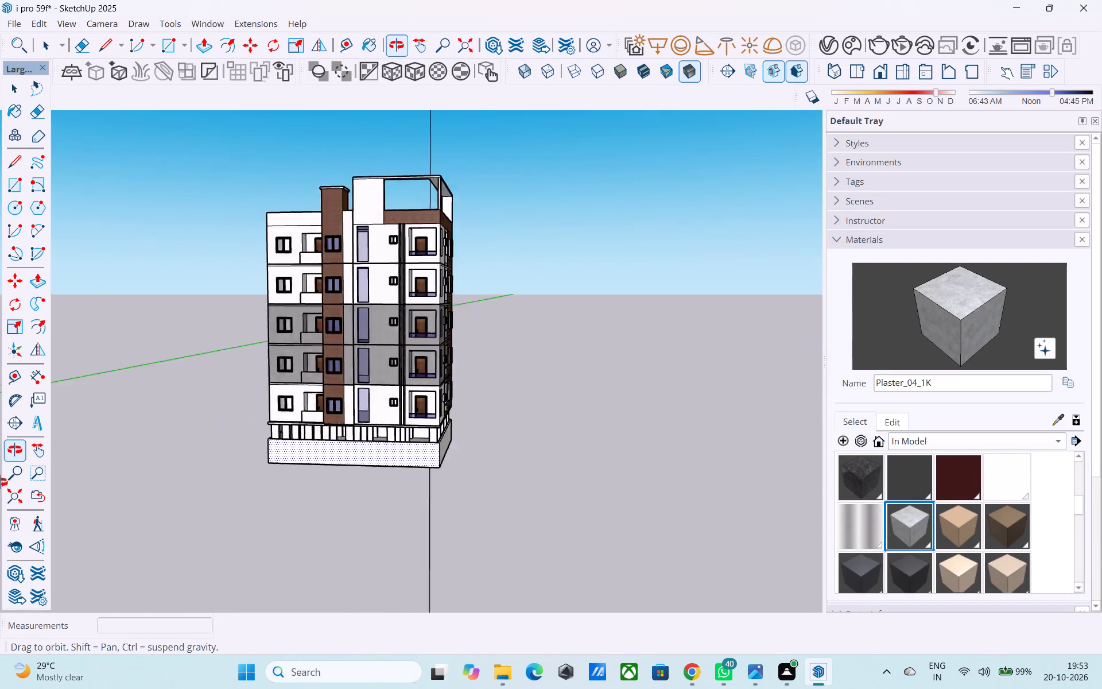
{"action": "middle_click_drag", "start_coordinate": [0, 482], "coordinate": [0, 498]}
{"action": "middle_click_drag", "start_coordinate": [155, 496], "coordinate": [145, 490]}
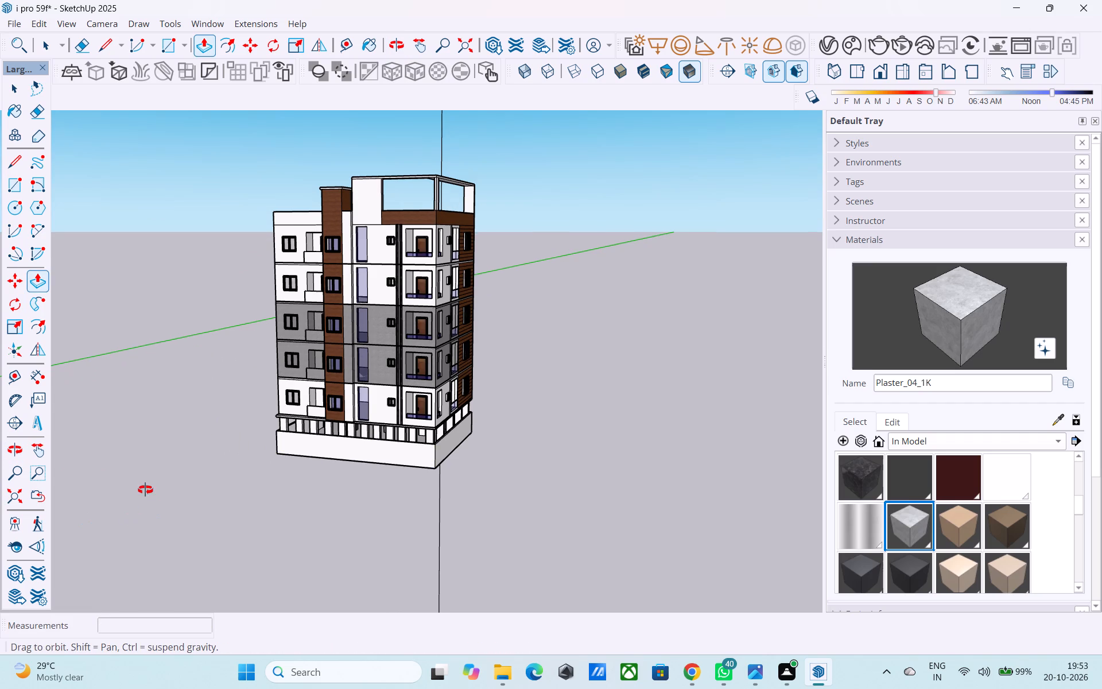
{"action": "middle_click_drag", "start_coordinate": [145, 490], "coordinate": [106, 462]}
{"action": "middle_click_drag", "start_coordinate": [415, 446], "coordinate": [375, 440]}
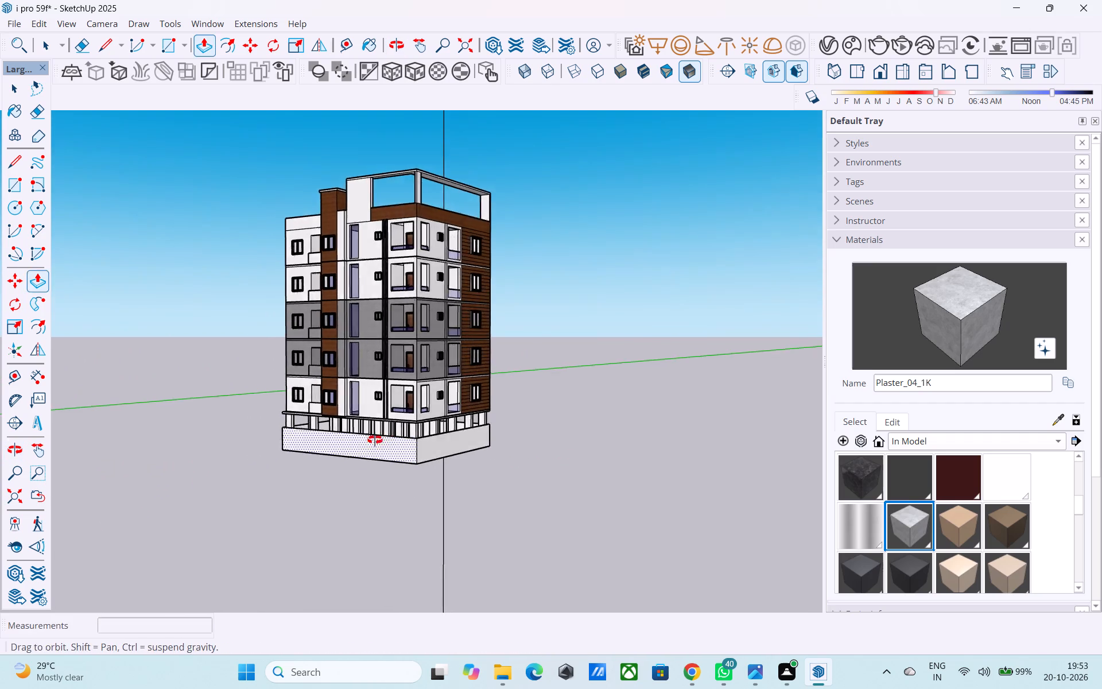
{"action": "middle_click_drag", "start_coordinate": [375, 440], "coordinate": [366, 442]}
Copy the short seam edge across the wall top at the front corner 15' along the wood-clad side.
{"action": "scroll", "coordinate": [294, 429], "scroll_direction": "up", "scroll_amount": 4}
{"action": "scroll", "coordinate": [210, 411], "scroll_direction": "down", "scroll_amount": 5}
{"action": "scroll", "coordinate": [208, 410], "scroll_direction": "up", "scroll_amount": 1}
{"action": "scroll", "coordinate": [204, 407], "scroll_direction": "down", "scroll_amount": 5}
{"action": "scroll", "coordinate": [348, 440], "scroll_direction": "up", "scroll_amount": 14}
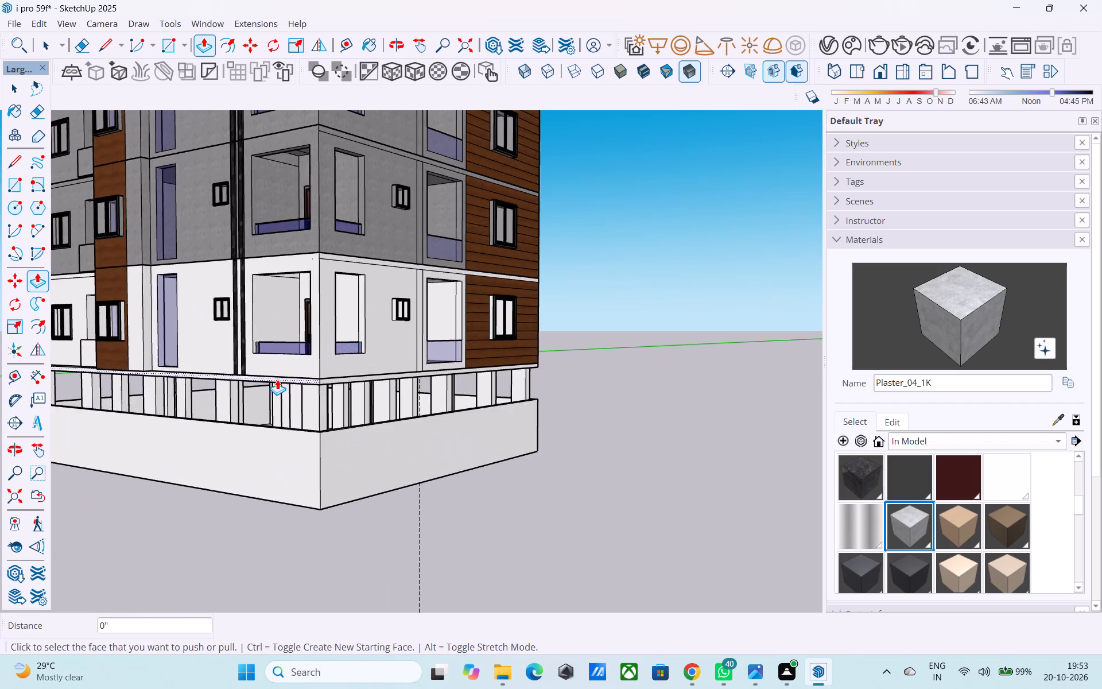
{"action": "scroll", "coordinate": [277, 380], "scroll_direction": "up", "scroll_amount": 5}
{"action": "scroll", "coordinate": [278, 398], "scroll_direction": "down", "scroll_amount": 3}
{"action": "middle_click_drag", "start_coordinate": [274, 403], "coordinate": [211, 456]}
{"action": "scroll", "coordinate": [244, 476], "scroll_direction": "up", "scroll_amount": 5}
{"action": "middle_click_drag", "start_coordinate": [249, 491], "coordinate": [214, 511]}
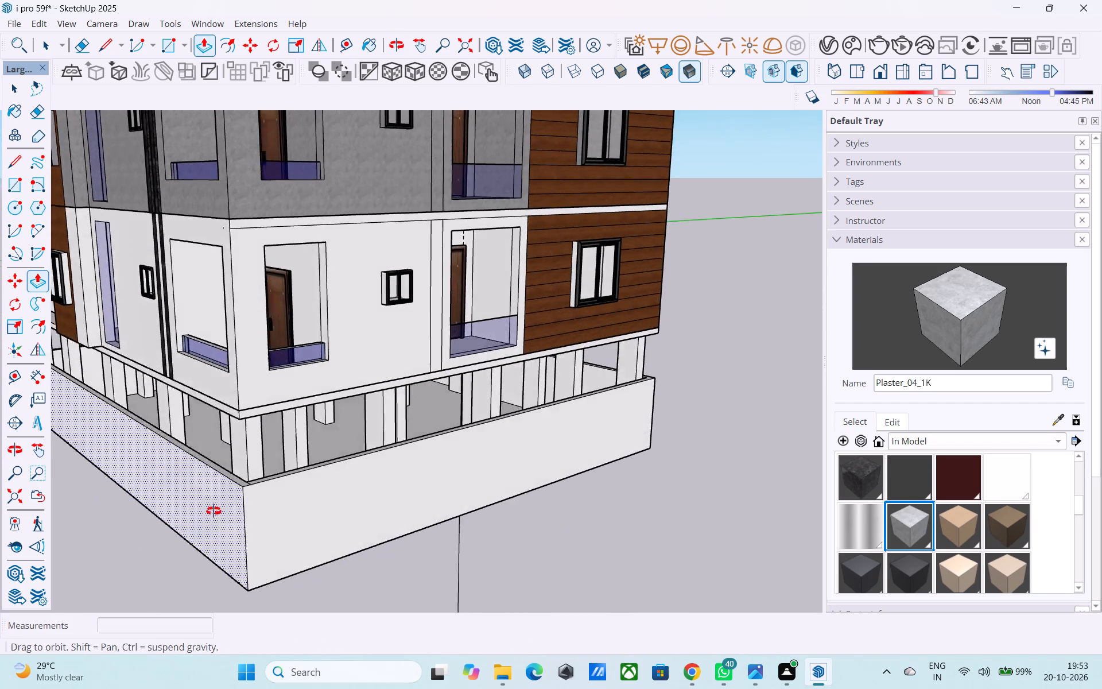
{"action": "middle_click_drag", "start_coordinate": [214, 511], "coordinate": [205, 531]}
{"action": "scroll", "coordinate": [229, 518], "scroll_direction": "up", "scroll_amount": 14}
{"action": "key", "text": "space"}
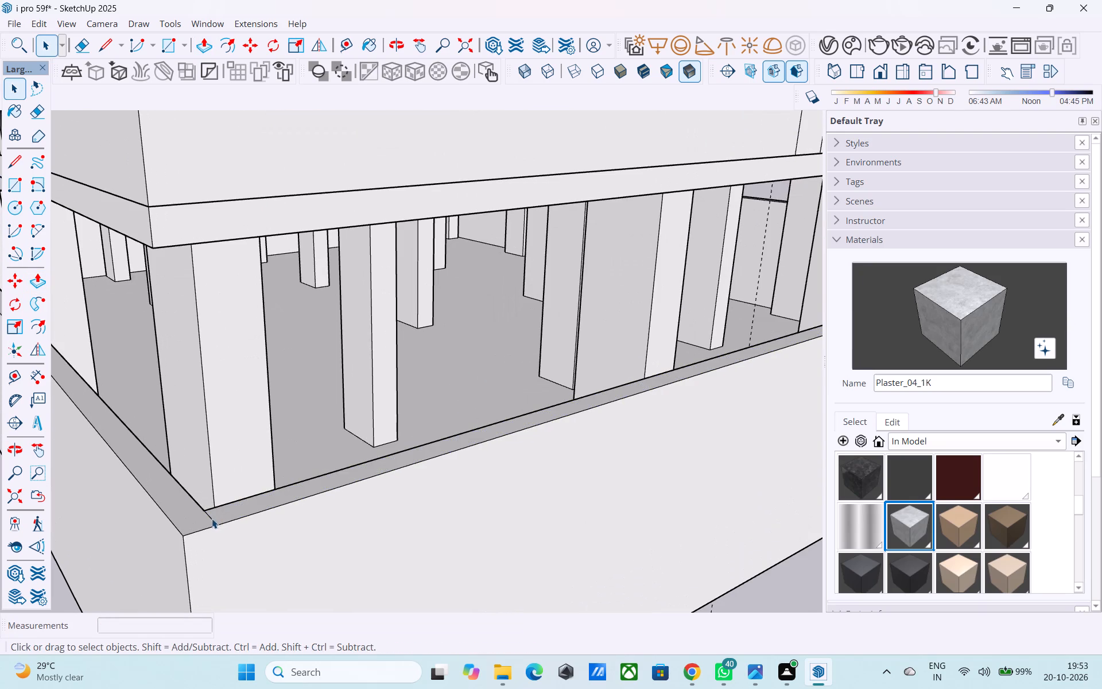
{"action": "left_click", "coordinate": [211, 519]}
{"action": "key", "text": "m"}
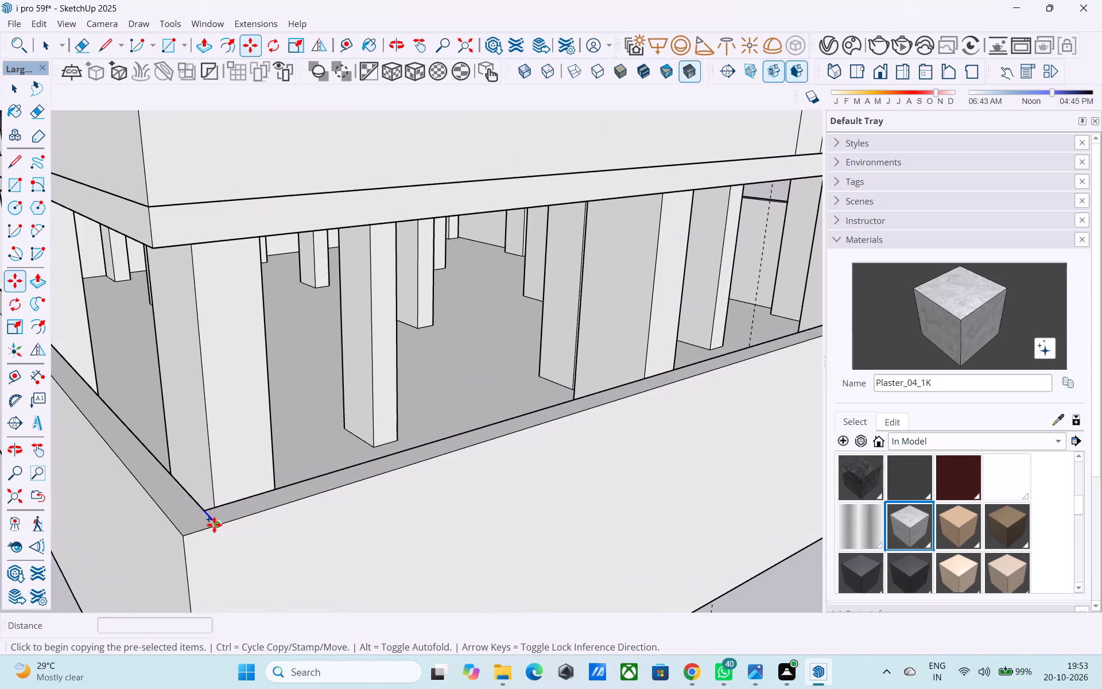
{"action": "left_click", "coordinate": [214, 525]}
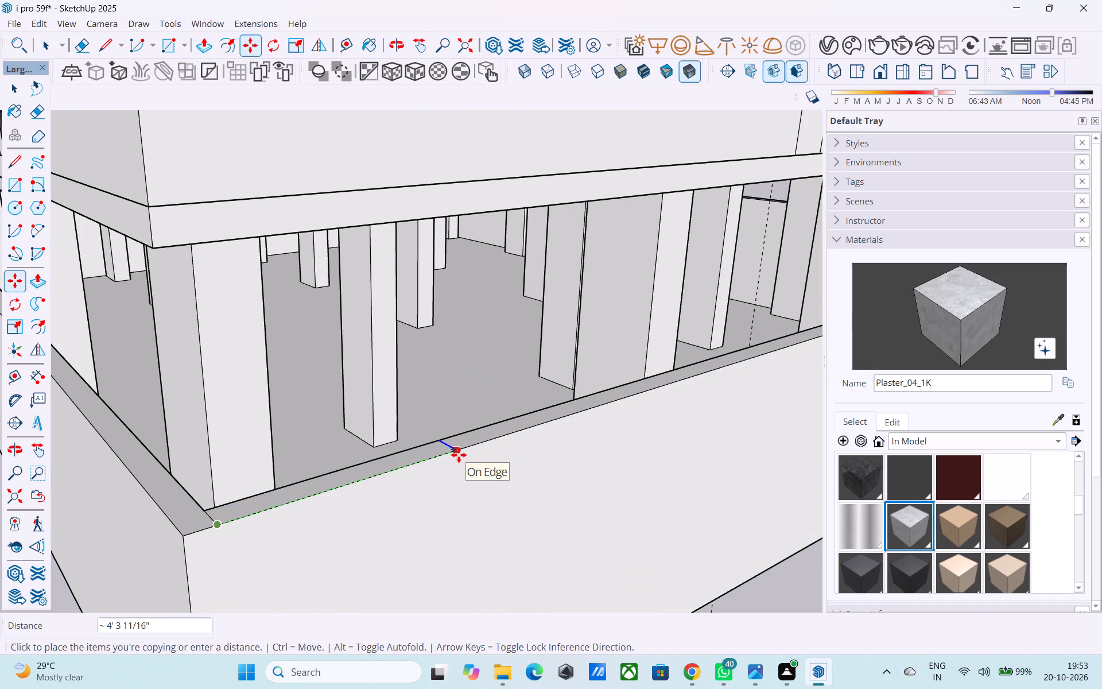
{"action": "type", "text": "15'"}
{"action": "key", "text": "Return"}
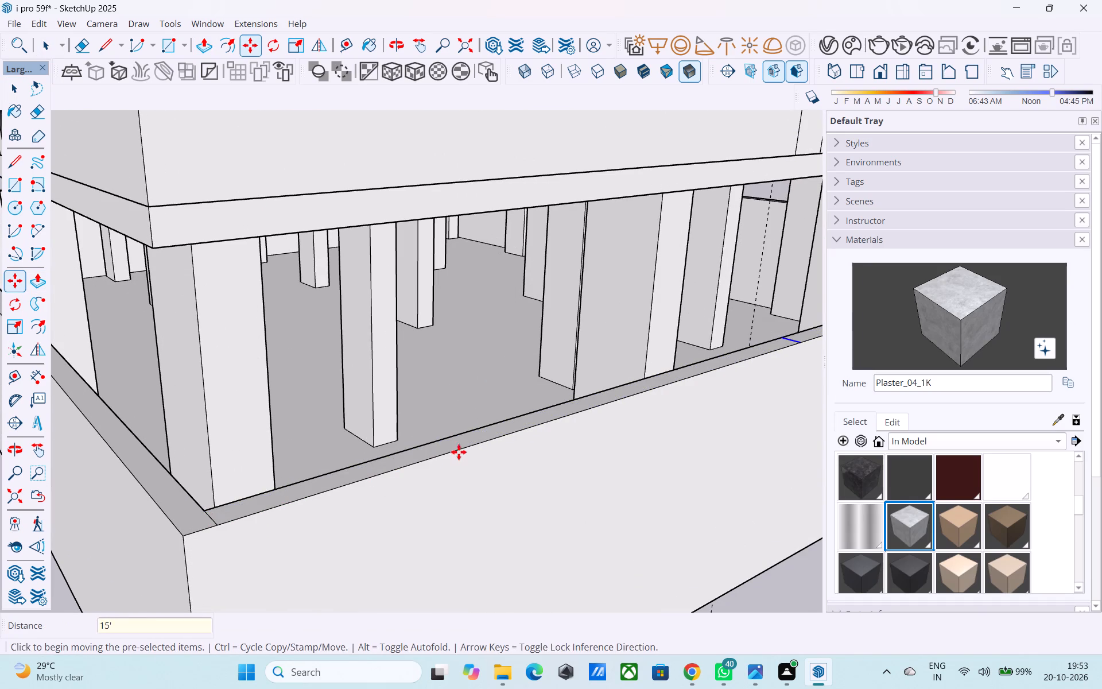
Push the 15' section of the wood-clad side's perimeter wall down 6' to slab level, forming a gate opening.
{"action": "key", "text": "space"}
{"action": "left_click", "coordinate": [451, 447]}
{"action": "key", "text": "p"}
{"action": "left_click", "coordinate": [451, 446]}
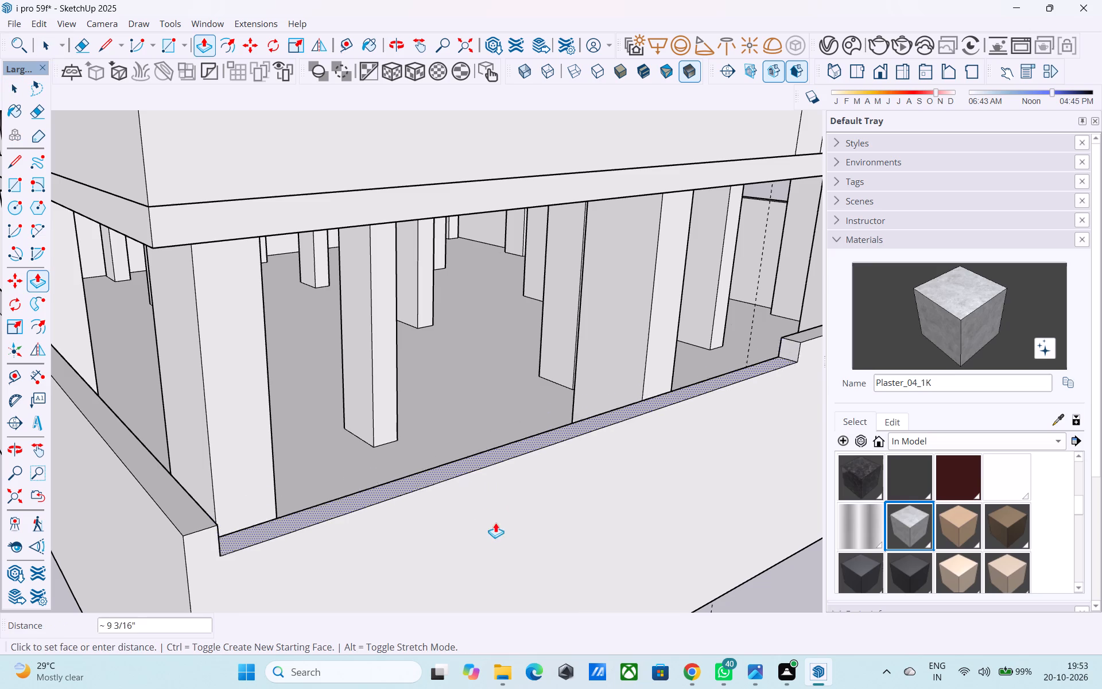
{"action": "scroll", "coordinate": [494, 509], "scroll_direction": "down", "scroll_amount": 10}
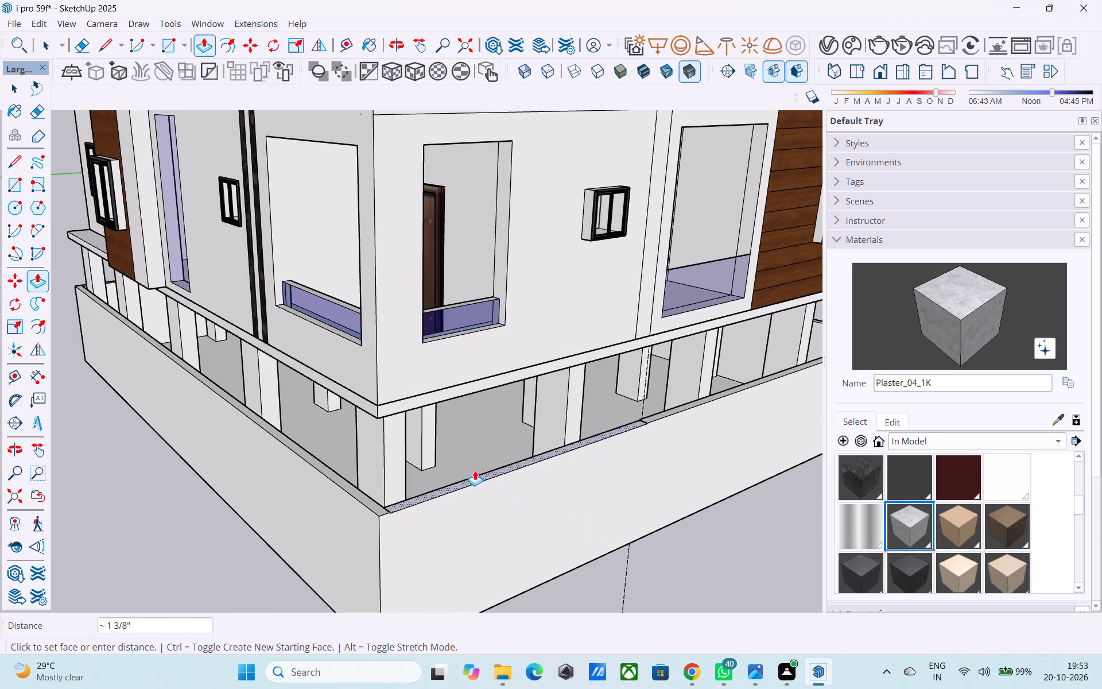
{"action": "left_click", "coordinate": [430, 516]}
{"action": "scroll", "coordinate": [434, 521], "scroll_direction": "down", "scroll_amount": 3}
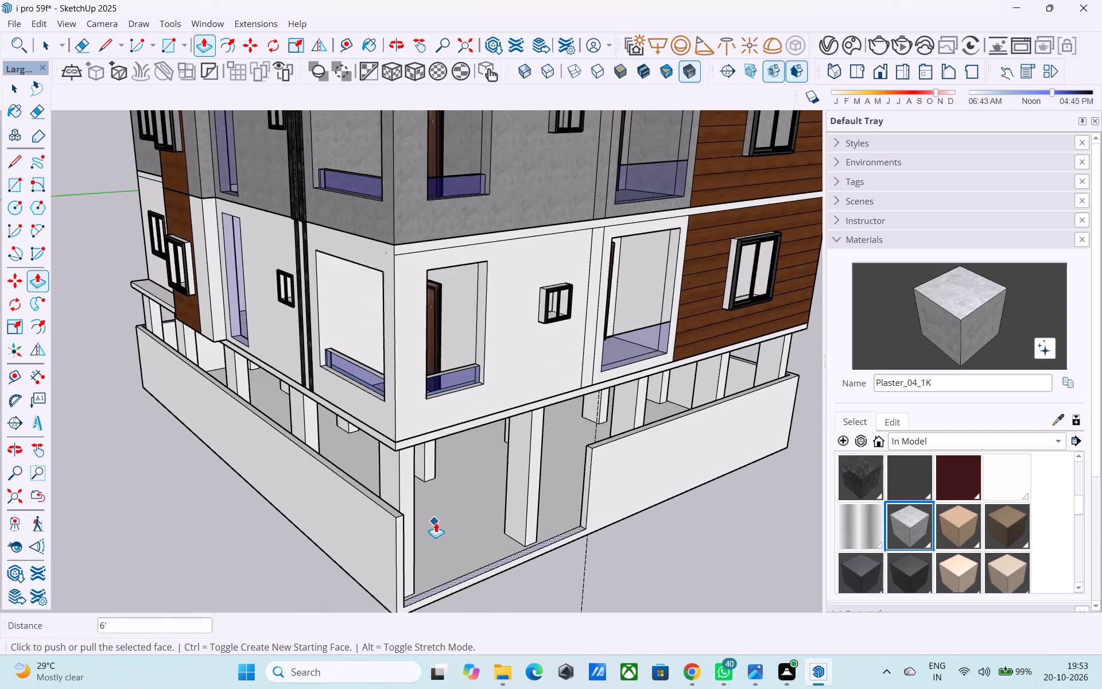
Draw a full-height rectangle on the outer face of the front perimeter wall, near the middle below the tall opening.
{"action": "middle_click_drag", "start_coordinate": [437, 524], "coordinate": [340, 475]}
{"action": "scroll", "coordinate": [326, 462], "scroll_direction": "down", "scroll_amount": 8}
{"action": "middle_click_drag", "start_coordinate": [326, 485], "coordinate": [367, 487]}
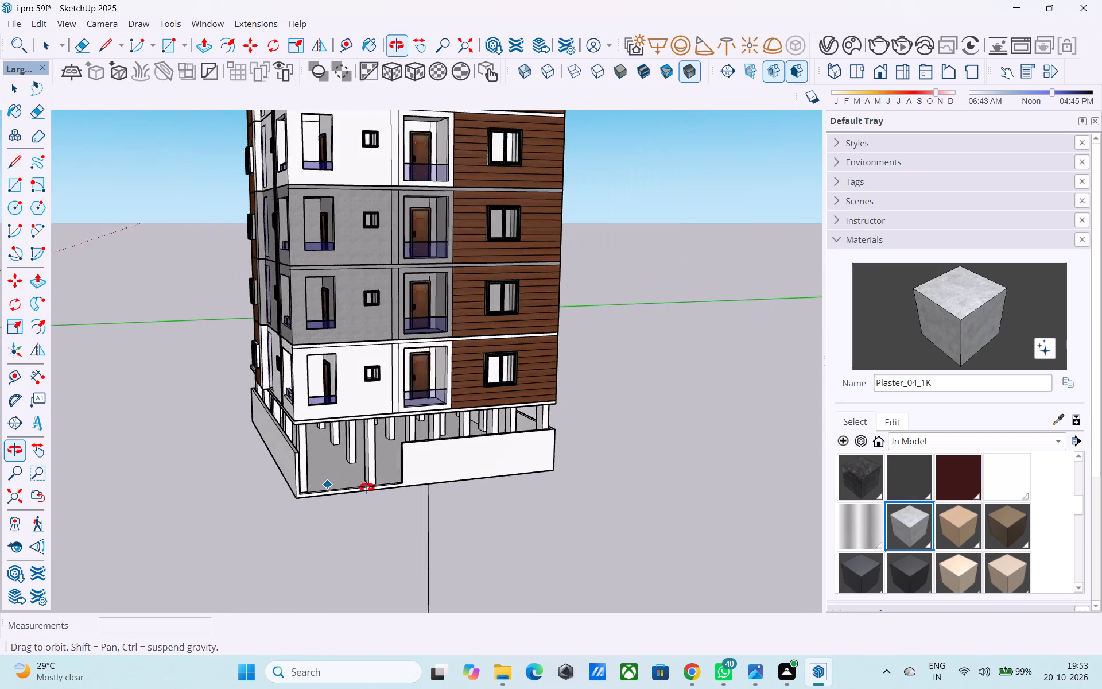
{"action": "middle_click_drag", "start_coordinate": [367, 487], "coordinate": [424, 492]}
{"action": "middle_click_drag", "start_coordinate": [408, 494], "coordinate": [603, 455]}
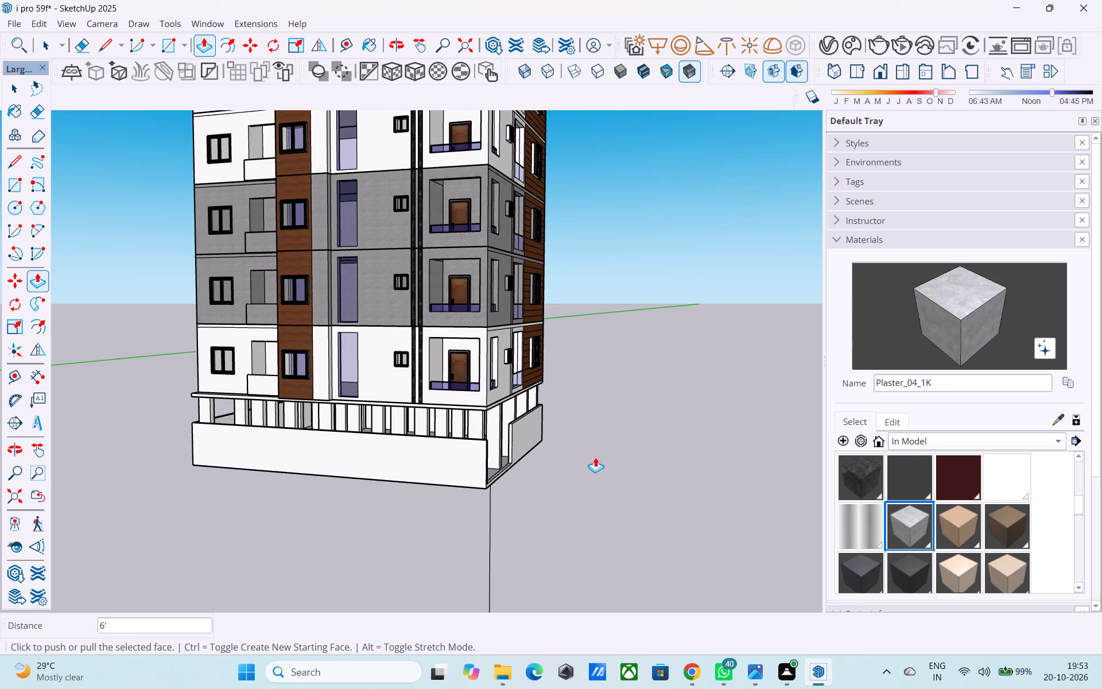
{"action": "middle_click_drag", "start_coordinate": [498, 462], "coordinate": [645, 458]}
{"action": "middle_click_drag", "start_coordinate": [423, 454], "coordinate": [400, 489]}
{"action": "scroll", "coordinate": [395, 490], "scroll_direction": "up", "scroll_amount": 5}
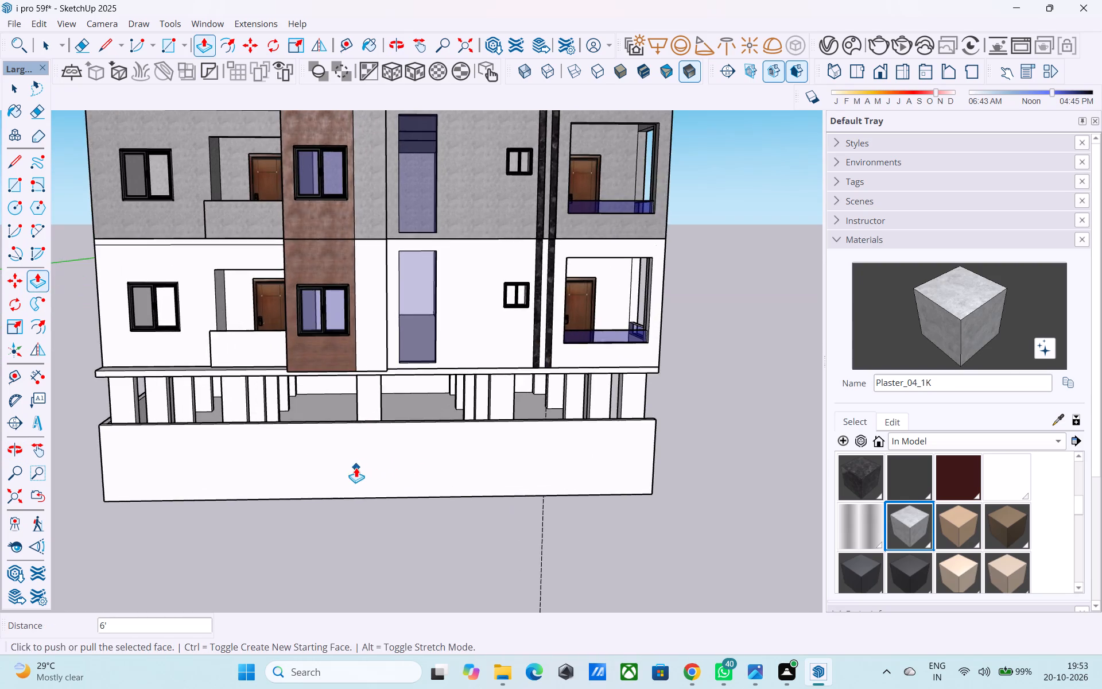
{"action": "middle_click_drag", "start_coordinate": [356, 467], "coordinate": [293, 546]}
{"action": "key", "text": "r"}
{"action": "scroll", "coordinate": [271, 487], "scroll_direction": "up", "scroll_amount": 6}
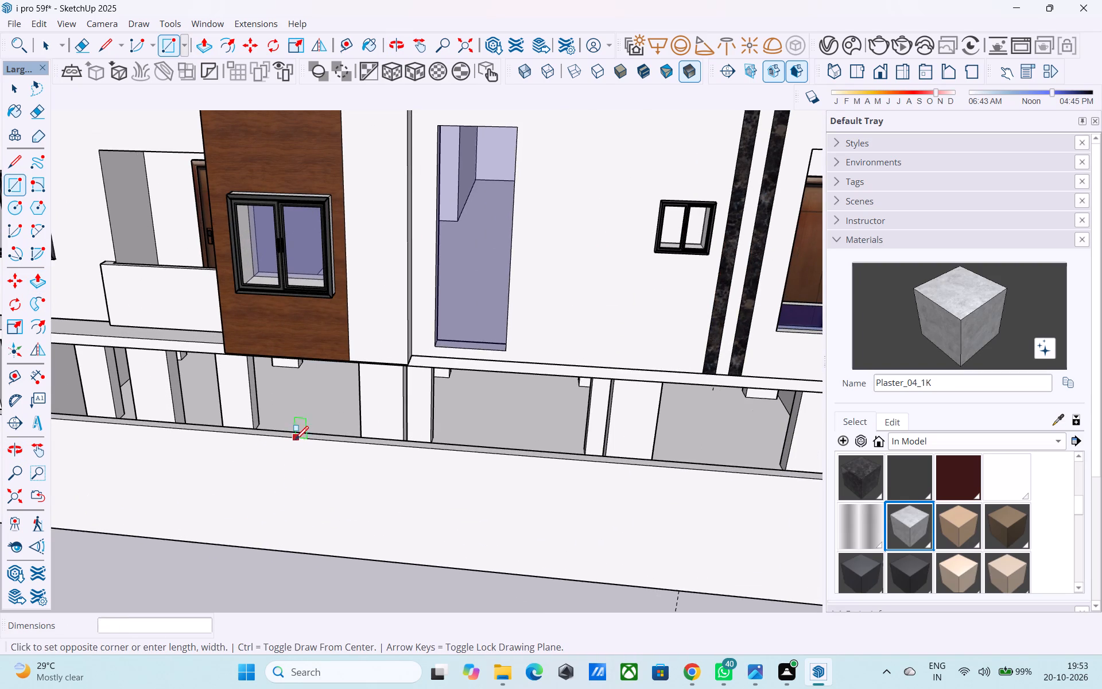
{"action": "left_click", "coordinate": [296, 441]}
{"action": "scroll", "coordinate": [302, 448], "scroll_direction": "down", "scroll_amount": 4}
{"action": "left_click", "coordinate": [445, 533]}
{"action": "scroll", "coordinate": [445, 535], "scroll_direction": "down", "scroll_amount": 3}
{"action": "scroll", "coordinate": [430, 525], "scroll_direction": "up", "scroll_amount": 4}
Push/Pull the middle rectangle on the front perimeter wall outward 6" as a raised panel.
{"action": "key", "text": "space"}
{"action": "left_click", "coordinate": [407, 501]}
{"action": "key", "text": "p"}
{"action": "left_click", "coordinate": [410, 507]}
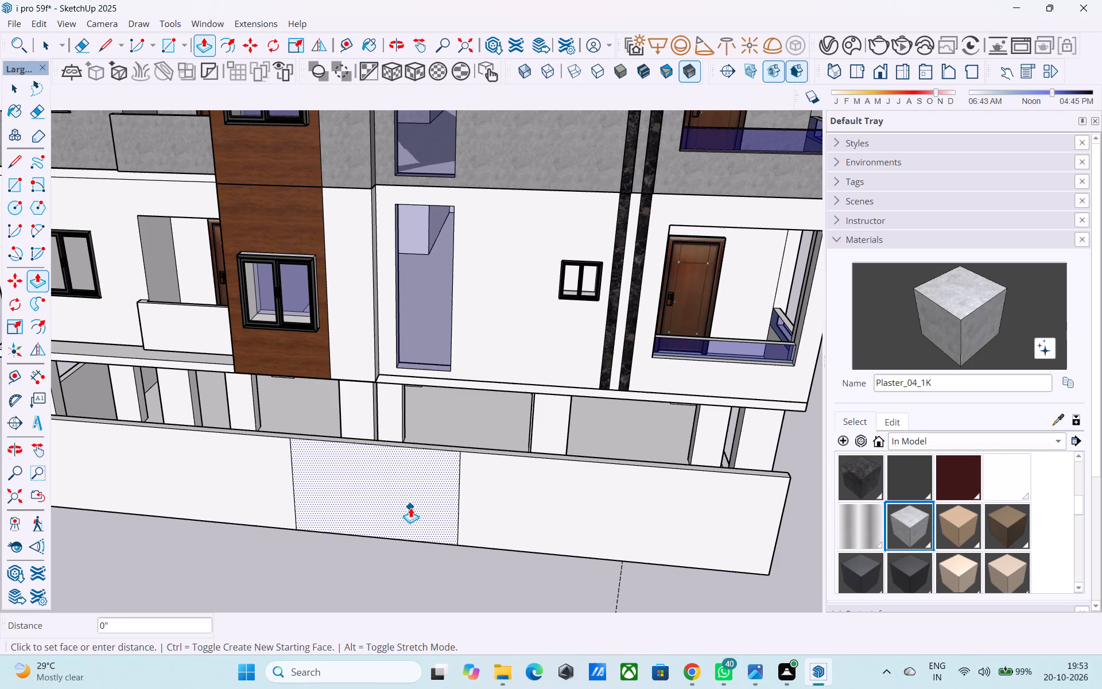
{"action": "type", "text": "6\""}
{"action": "key", "text": "Return"}
{"action": "scroll", "coordinate": [416, 513], "scroll_direction": "down", "scroll_amount": 1}
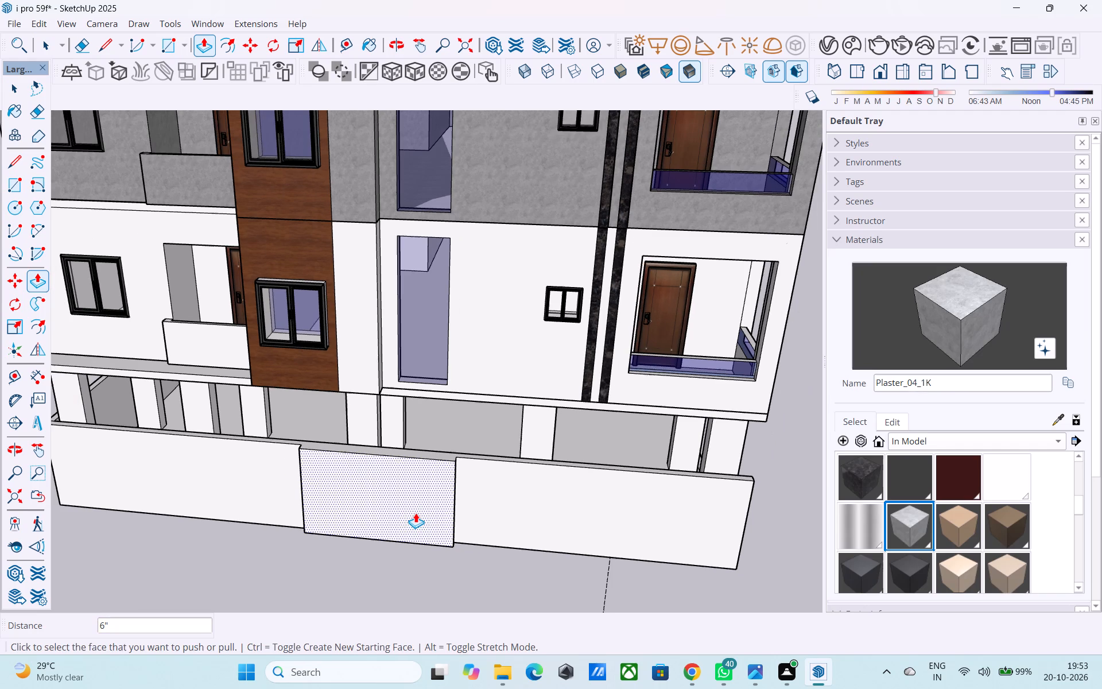
Draw a full-height rectangle on the front perimeter wall's outer face at the end beside the gate opening.
{"action": "middle_click_drag", "start_coordinate": [416, 512], "coordinate": [357, 486]}
{"action": "key", "text": "space"}
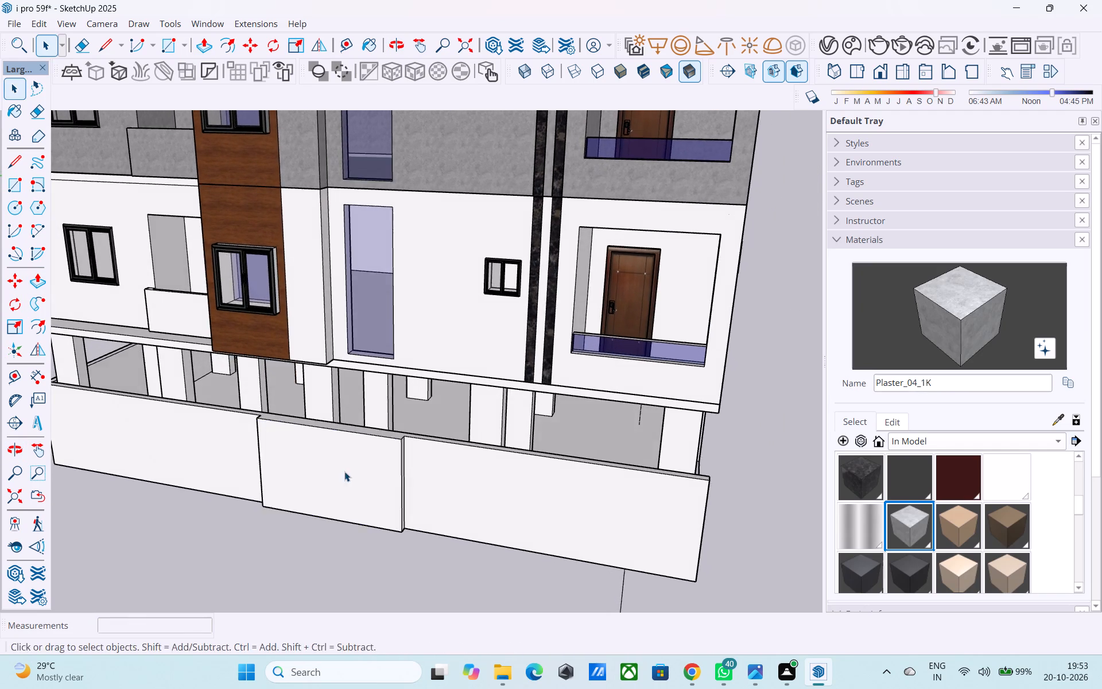
{"action": "middle_click_drag", "start_coordinate": [344, 470], "coordinate": [323, 465]}
{"action": "middle_click_drag", "start_coordinate": [325, 465], "coordinate": [344, 444]}
{"action": "scroll", "coordinate": [344, 444], "scroll_direction": "down", "scroll_amount": 1}
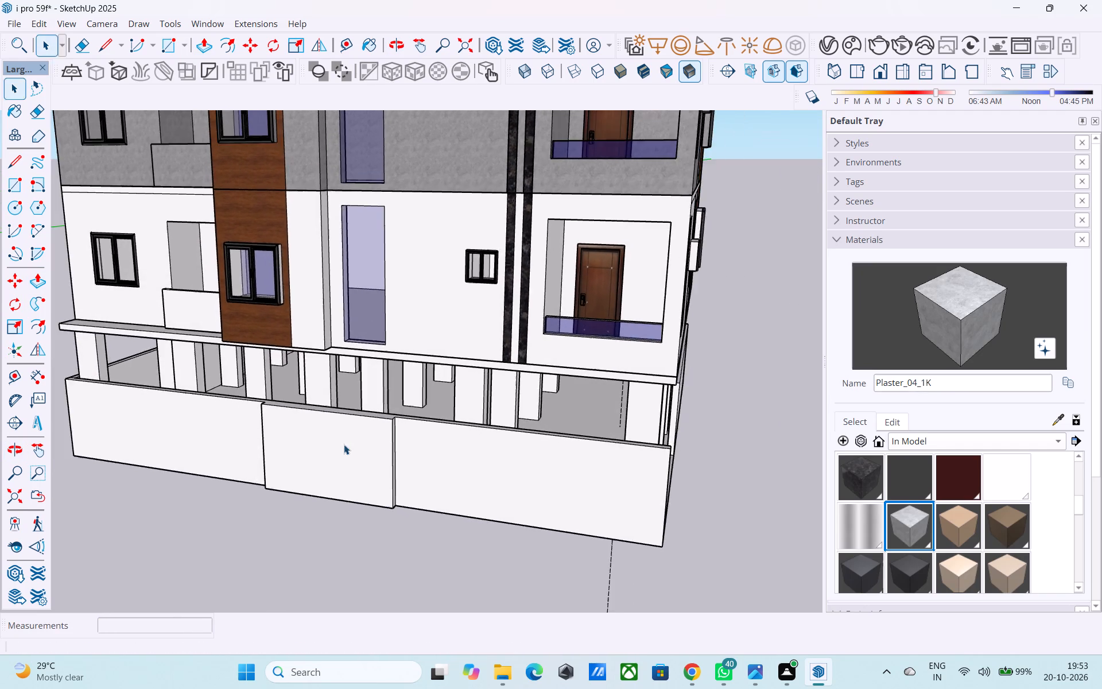
{"action": "middle_click_drag", "start_coordinate": [344, 444], "coordinate": [390, 435]}
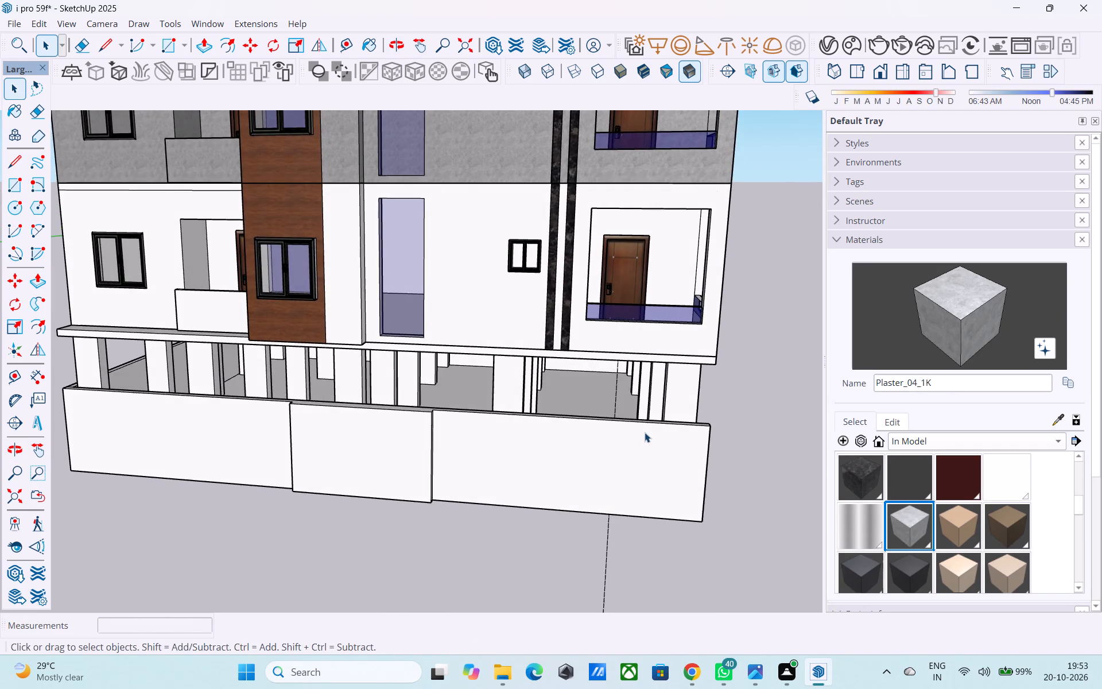
{"action": "scroll", "coordinate": [645, 432], "scroll_direction": "up", "scroll_amount": 3}
{"action": "key", "text": "r"}
{"action": "left_click", "coordinate": [735, 424]}
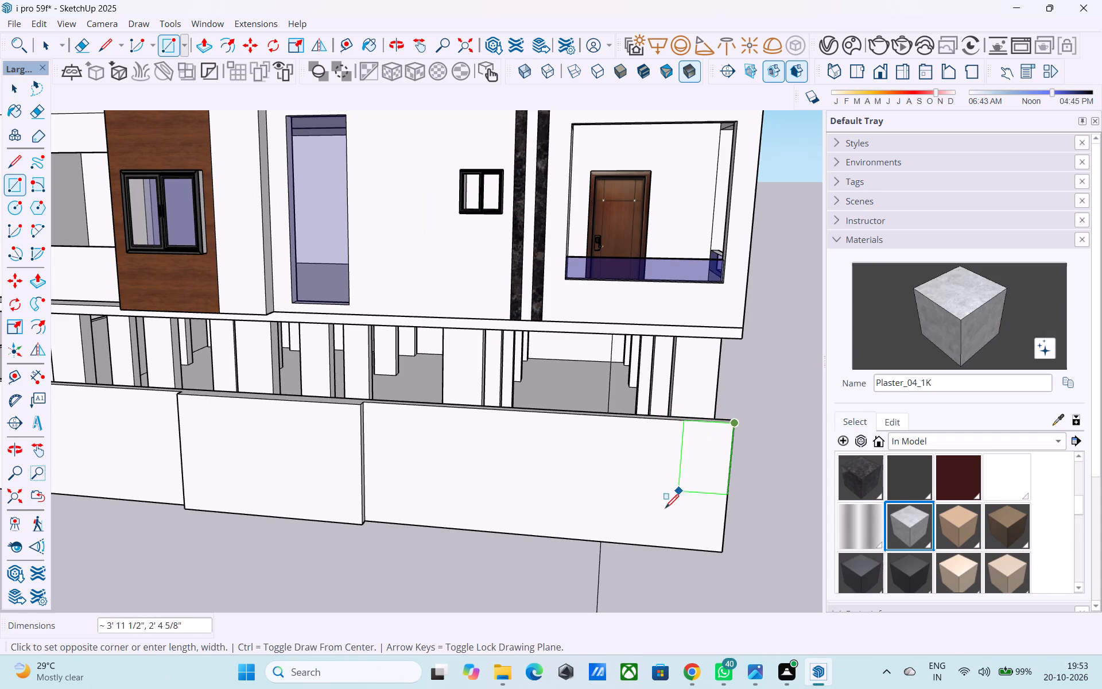
{"action": "left_click", "coordinate": [604, 541]}
Push/Pull the end rectangle beside the gate opening outward by the same 6" as the middle panel.
{"action": "key", "text": "space"}
{"action": "left_click", "coordinate": [622, 519]}
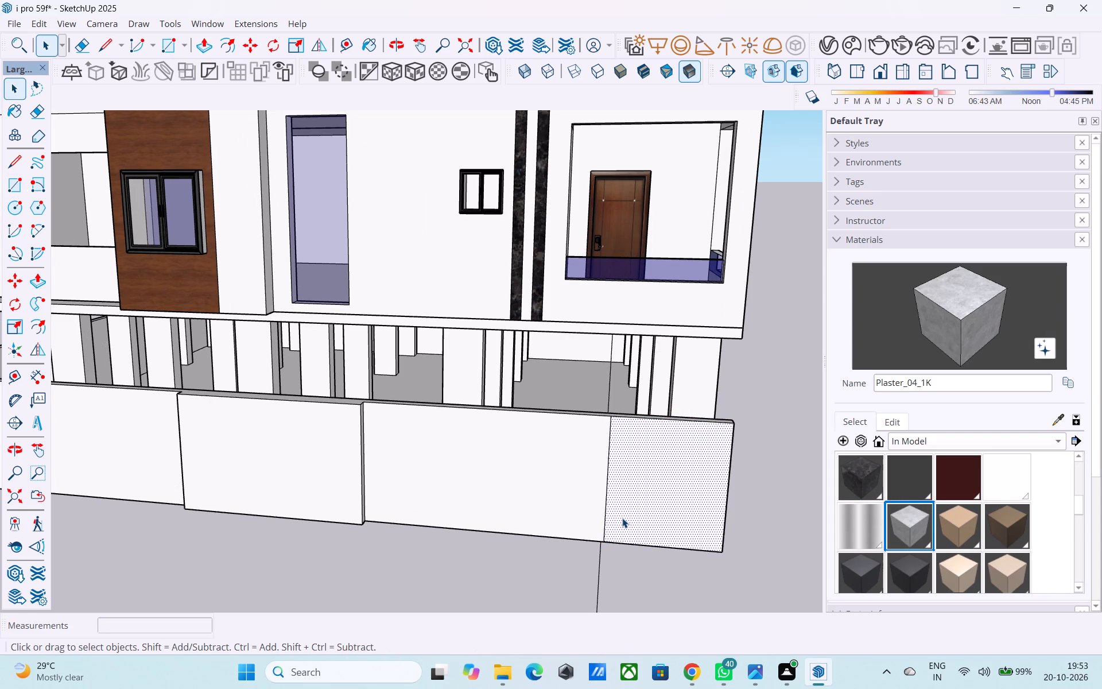
{"action": "key", "text": "p"}
{"action": "double_click", "coordinate": [622, 518]}
{"action": "scroll", "coordinate": [622, 518], "scroll_direction": "down", "scroll_amount": 3}
{"action": "middle_click_drag", "start_coordinate": [622, 518], "coordinate": [417, 525]}
{"action": "scroll", "coordinate": [383, 498], "scroll_direction": "down", "scroll_amount": 5}
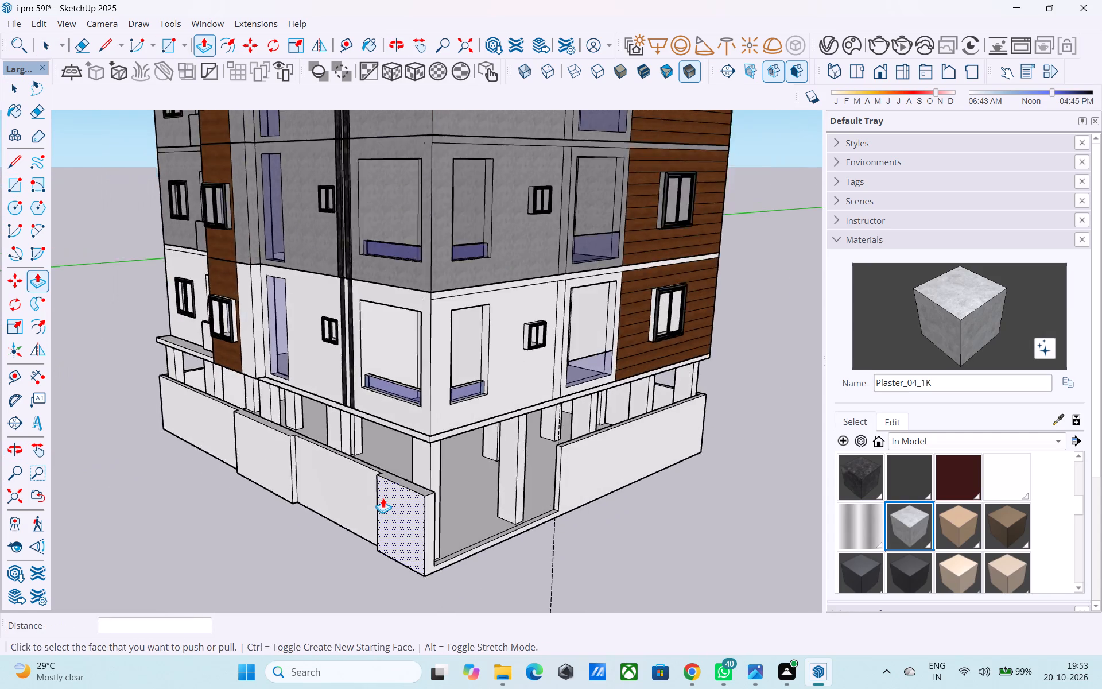
{"action": "middle_click_drag", "start_coordinate": [363, 489], "coordinate": [436, 444]}
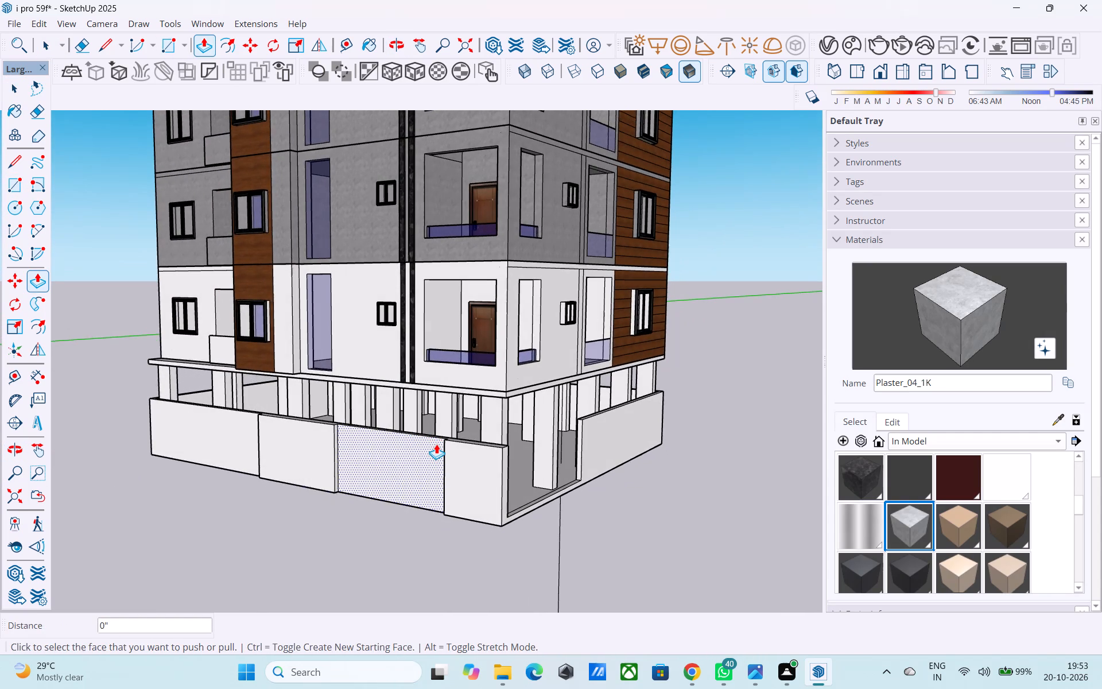
Draw a full-height rectangle on the front perimeter wall's outer face at the end farthest from the gate opening.
{"action": "scroll", "coordinate": [436, 444], "scroll_direction": "down", "scroll_amount": 3}
{"action": "middle_click_drag", "start_coordinate": [429, 442], "coordinate": [485, 425]}
{"action": "scroll", "coordinate": [545, 398], "scroll_direction": "down", "scroll_amount": 3}
{"action": "middle_click_drag", "start_coordinate": [273, 415], "coordinate": [329, 446]}
{"action": "scroll", "coordinate": [329, 446], "scroll_direction": "up", "scroll_amount": 10}
{"action": "key", "text": "space"}
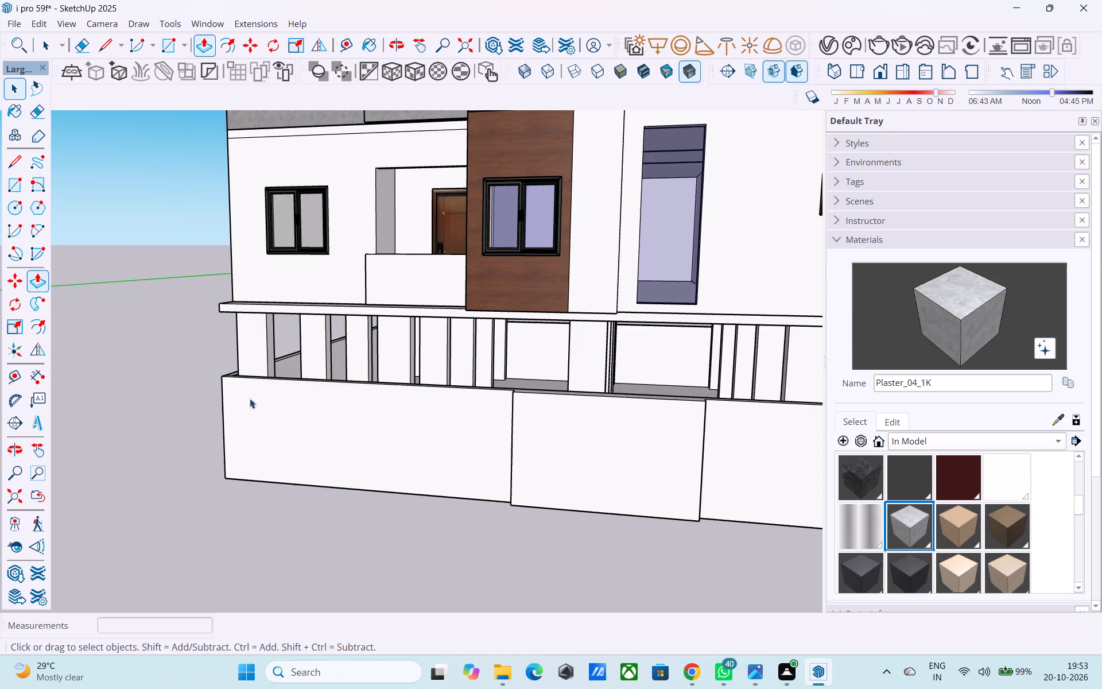
{"action": "scroll", "coordinate": [235, 395], "scroll_direction": "up", "scroll_amount": 1}
{"action": "middle_click_drag", "start_coordinate": [235, 394], "coordinate": [246, 411]}
{"action": "key", "text": "r"}
{"action": "scroll", "coordinate": [241, 424], "scroll_direction": "up", "scroll_amount": 4}
{"action": "left_click", "coordinate": [224, 374]}
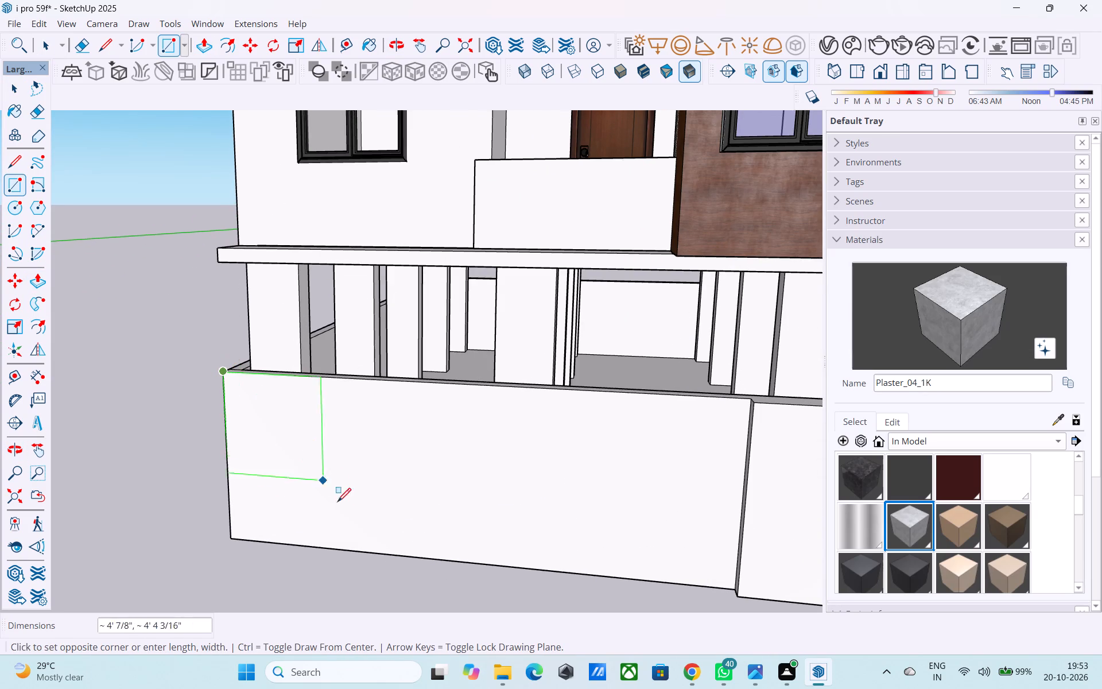
{"action": "left_click", "coordinate": [389, 556]}
Push/Pull the far-end rectangle on the front perimeter wall outward by the same 6" as the other panels.
{"action": "key", "text": "space"}
{"action": "left_click", "coordinate": [346, 504]}
{"action": "key", "text": "p"}
{"action": "double_click", "coordinate": [346, 504]}
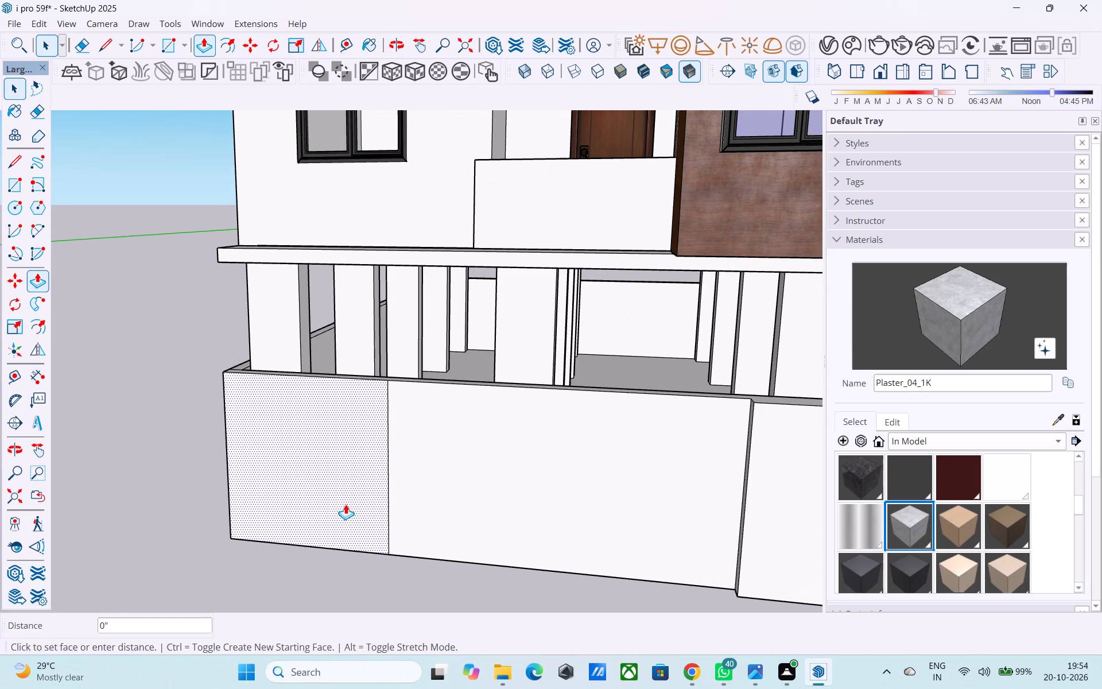
Draw a rectangle about 7' 9 3/4" by 6' 6" on the gate-side perimeter wall, directly beside the gate opening.
{"action": "scroll", "coordinate": [290, 468], "scroll_direction": "down", "scroll_amount": 11}
{"action": "middle_click_drag", "start_coordinate": [315, 462], "coordinate": [266, 443]}
{"action": "scroll", "coordinate": [232, 428], "scroll_direction": "down", "scroll_amount": 5}
{"action": "middle_click_drag", "start_coordinate": [290, 450], "coordinate": [205, 471]}
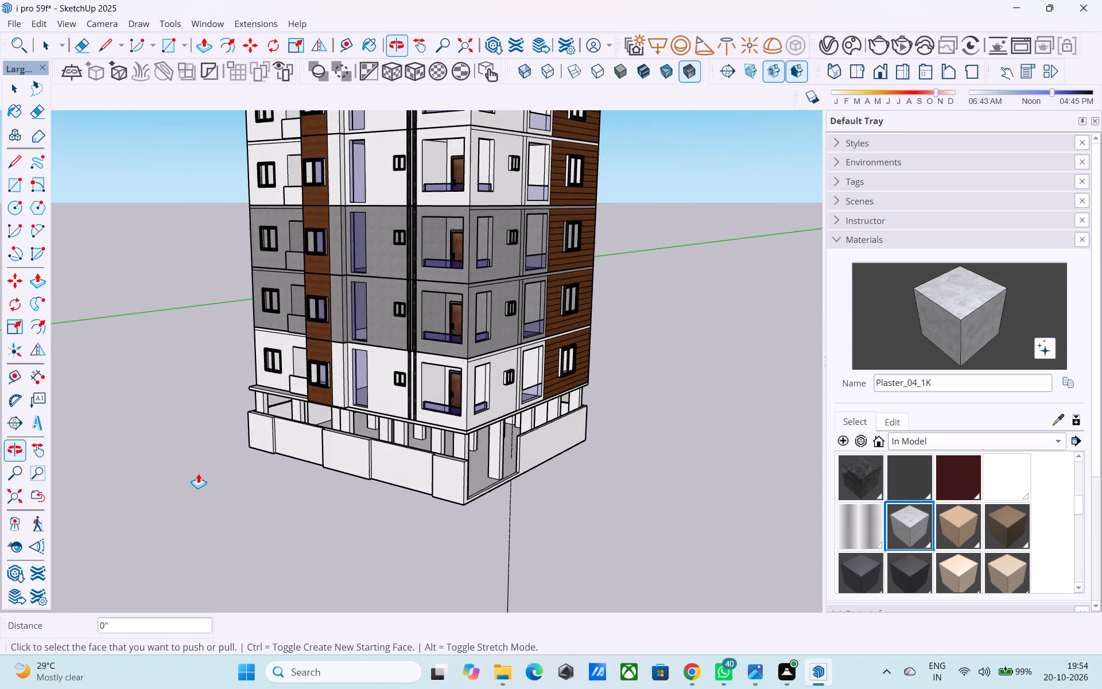
{"action": "middle_click_drag", "start_coordinate": [348, 458], "coordinate": [285, 460]}
{"action": "scroll", "coordinate": [275, 462], "scroll_direction": "up", "scroll_amount": 1}
{"action": "middle_click_drag", "start_coordinate": [255, 452], "coordinate": [200, 451]}
{"action": "middle_click_drag", "start_coordinate": [292, 439], "coordinate": [249, 443]}
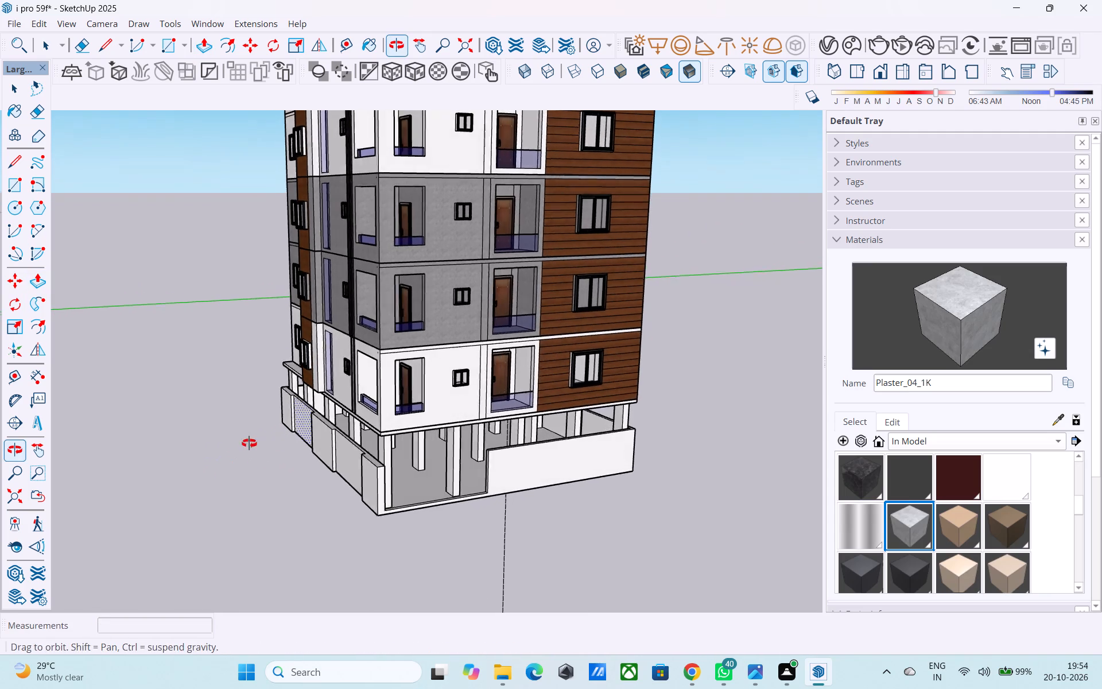
{"action": "middle_click_drag", "start_coordinate": [249, 443], "coordinate": [249, 447]}
{"action": "scroll", "coordinate": [429, 466], "scroll_direction": "up", "scroll_amount": 3}
{"action": "middle_click_drag", "start_coordinate": [443, 460], "coordinate": [311, 502]}
{"action": "key", "text": "r"}
{"action": "scroll", "coordinate": [424, 472], "scroll_direction": "up", "scroll_amount": 4}
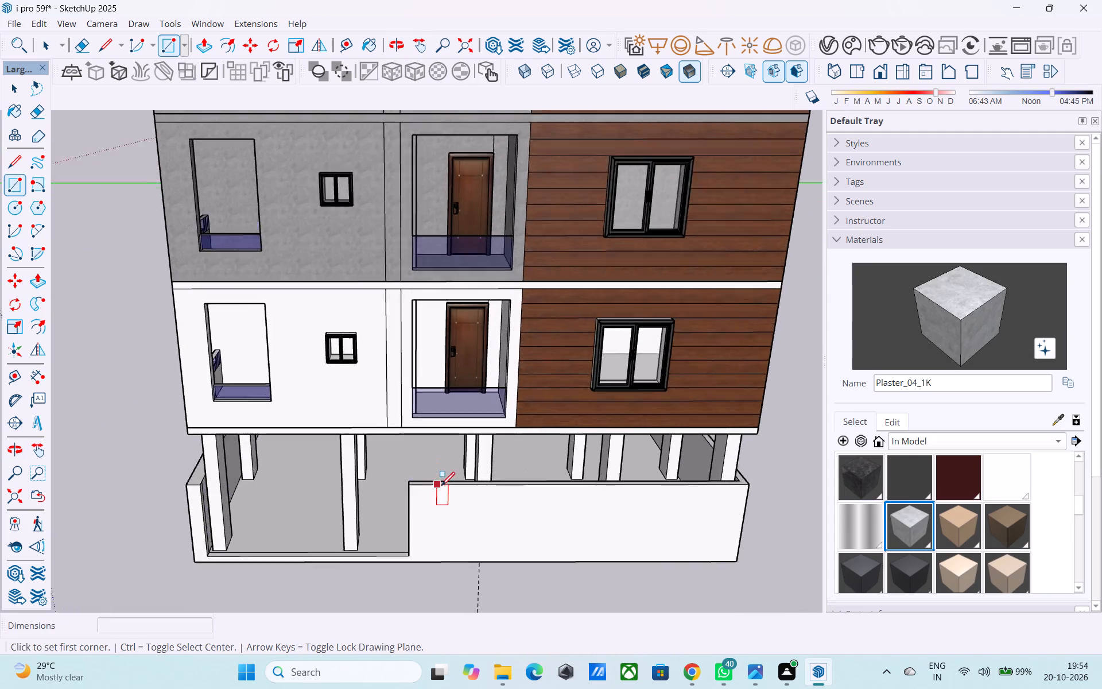
{"action": "scroll", "coordinate": [441, 487], "scroll_direction": "up", "scroll_amount": 1}
{"action": "left_click", "coordinate": [398, 485]}
{"action": "left_click", "coordinate": [539, 586]}
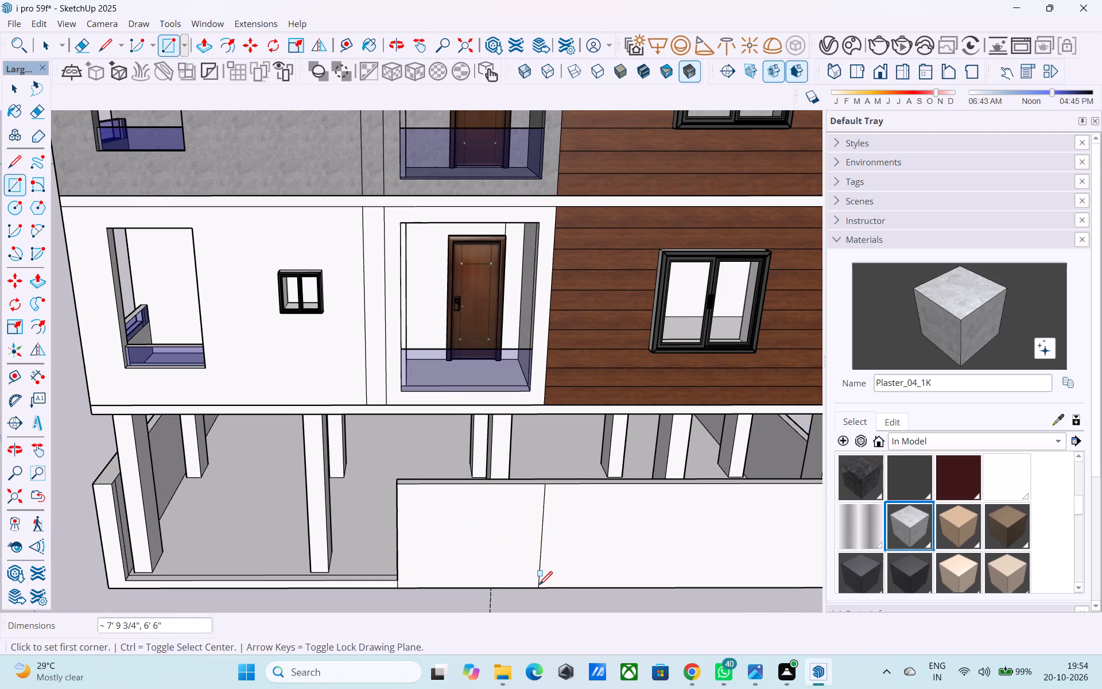
Push/Pull the rectangle beside the gate opening on the gate-side wall outward by the same 6".
{"action": "scroll", "coordinate": [530, 566], "scroll_direction": "up", "scroll_amount": 4}
{"action": "key", "text": "space"}
{"action": "left_click", "coordinate": [513, 548]}
{"action": "key", "text": "p"}
{"action": "double_click", "coordinate": [513, 548]}
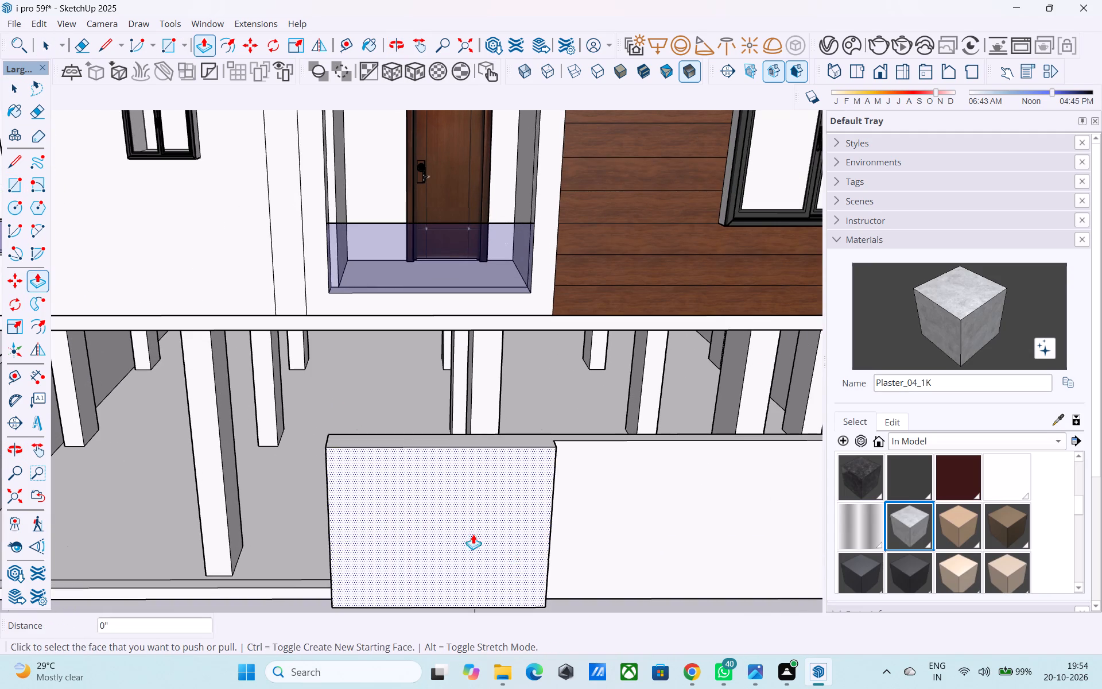
Draw full-height rectangles on both faces of the gate-side wall's far corner, about 1' 5" wide on the gate side and 2' 5" around the corner.
{"action": "scroll", "coordinate": [369, 504], "scroll_direction": "down", "scroll_amount": 11}
{"action": "middle_click_drag", "start_coordinate": [537, 521], "coordinate": [525, 496]}
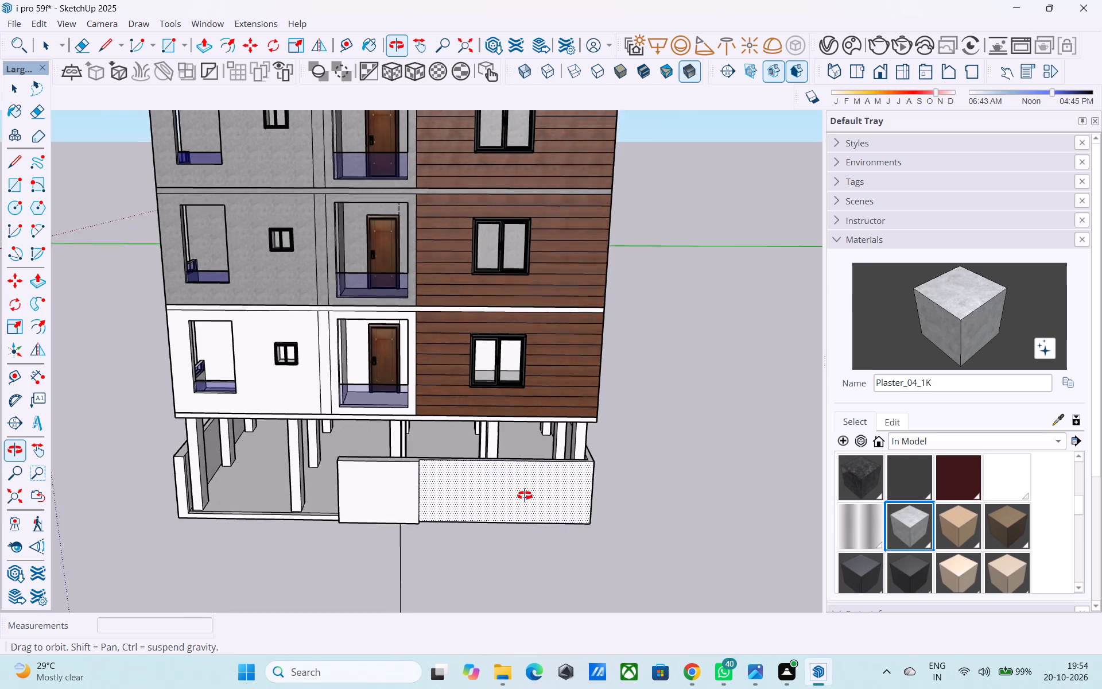
{"action": "middle_click_drag", "start_coordinate": [525, 496], "coordinate": [619, 505]}
{"action": "scroll", "coordinate": [623, 505], "scroll_direction": "up", "scroll_amount": 5}
{"action": "middle_click_drag", "start_coordinate": [619, 504], "coordinate": [432, 506]}
{"action": "scroll", "coordinate": [469, 458], "scroll_direction": "up", "scroll_amount": 7}
{"action": "key", "text": "space"}
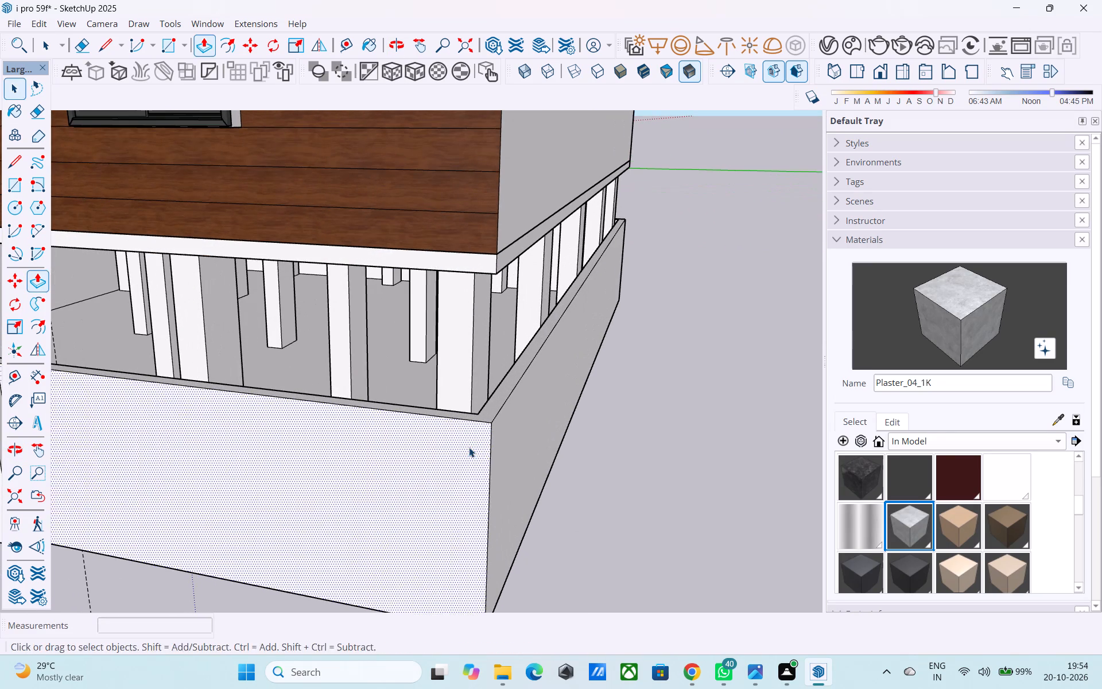
{"action": "key", "text": "r"}
{"action": "left_click", "coordinate": [488, 429]}
{"action": "scroll", "coordinate": [486, 427], "scroll_direction": "down", "scroll_amount": 6}
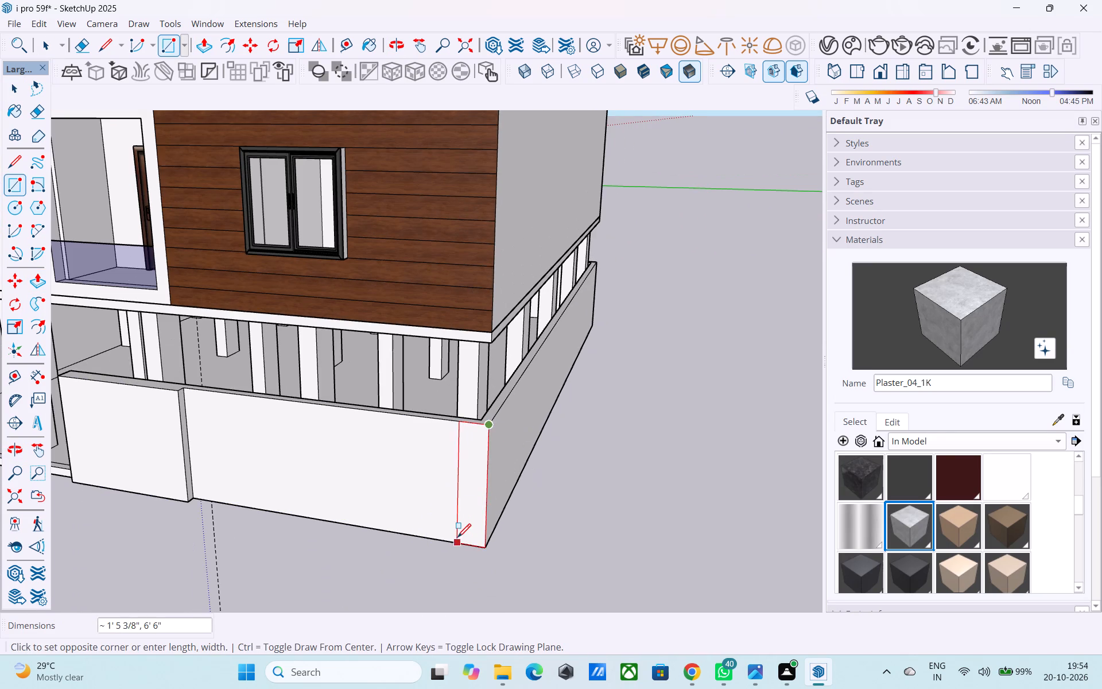
{"action": "left_click", "coordinate": [456, 539]}
{"action": "middle_click_drag", "start_coordinate": [465, 502], "coordinate": [406, 504]}
{"action": "left_click", "coordinate": [409, 432]}
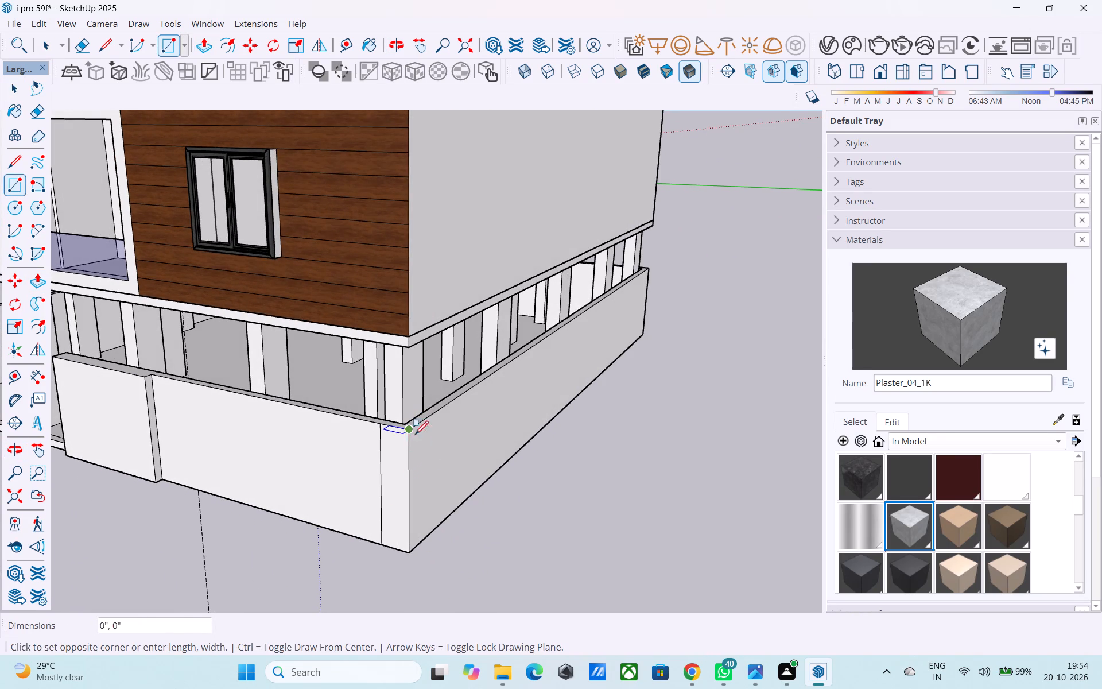
{"action": "left_click", "coordinate": [434, 534]}
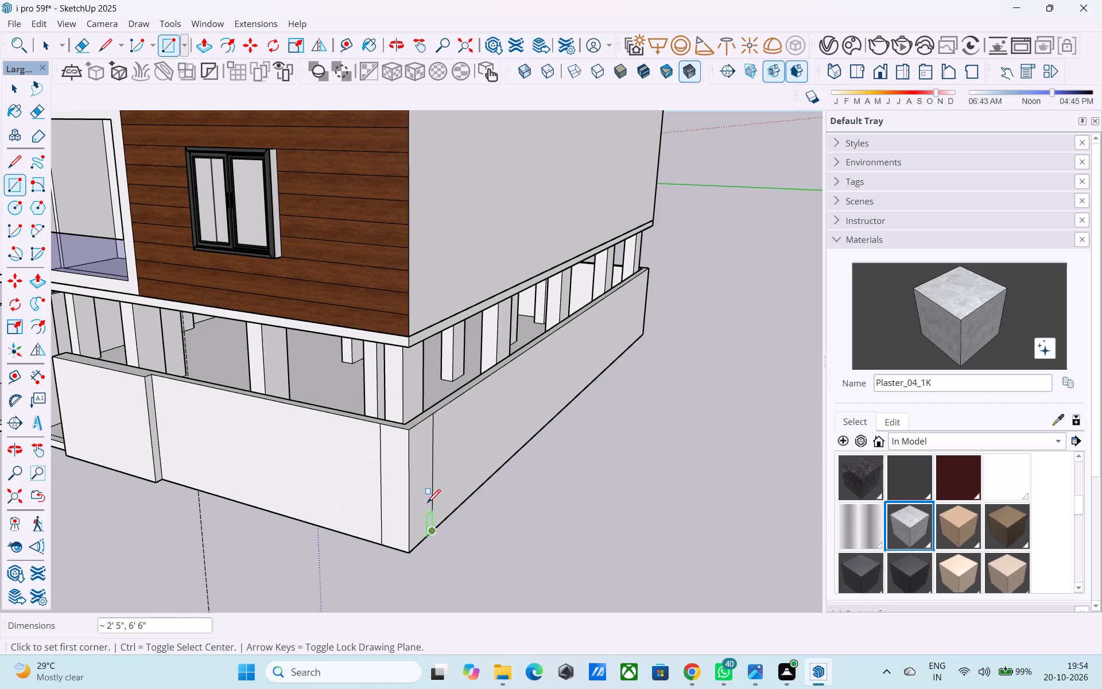
Push/Pull both rectangles at the gate-side wall's far corner outward by the same 6" to form a corner pier.
{"action": "scroll", "coordinate": [420, 491], "scroll_direction": "up", "scroll_amount": 4}
{"action": "key", "text": "space"}
{"action": "left_click", "coordinate": [415, 481]}
{"action": "key", "text": "p"}
{"action": "double_click", "coordinate": [415, 479]}
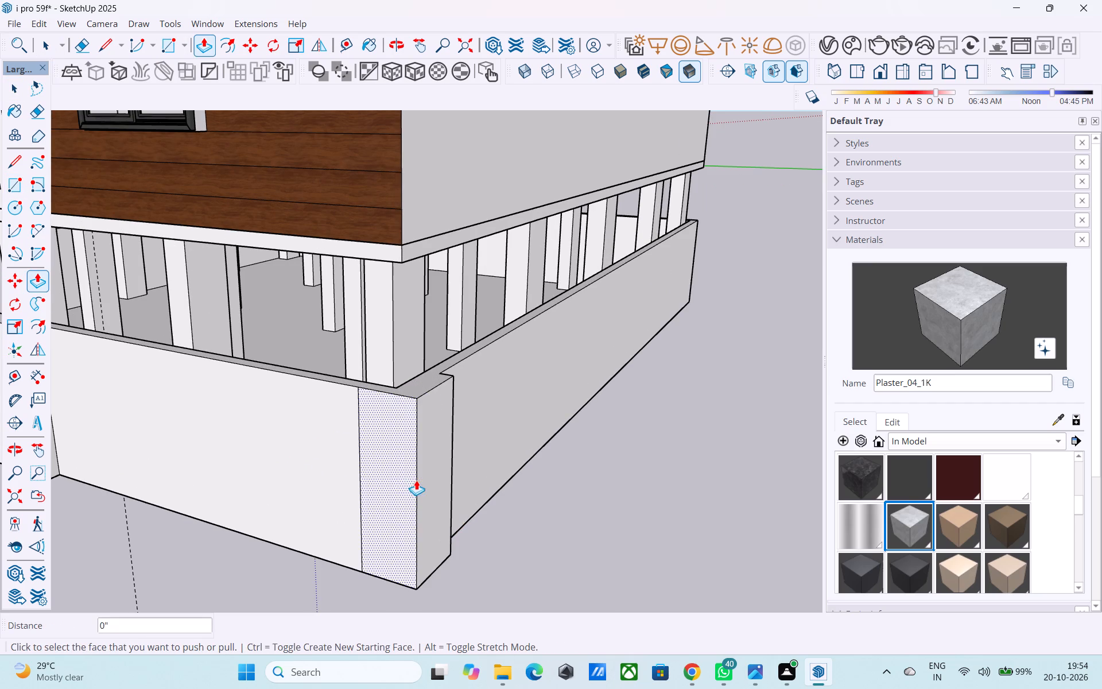
{"action": "double_click", "coordinate": [397, 476]}
{"action": "scroll", "coordinate": [397, 474], "scroll_direction": "down", "scroll_amount": 13}
{"action": "middle_click_drag", "start_coordinate": [408, 497], "coordinate": [666, 454]}
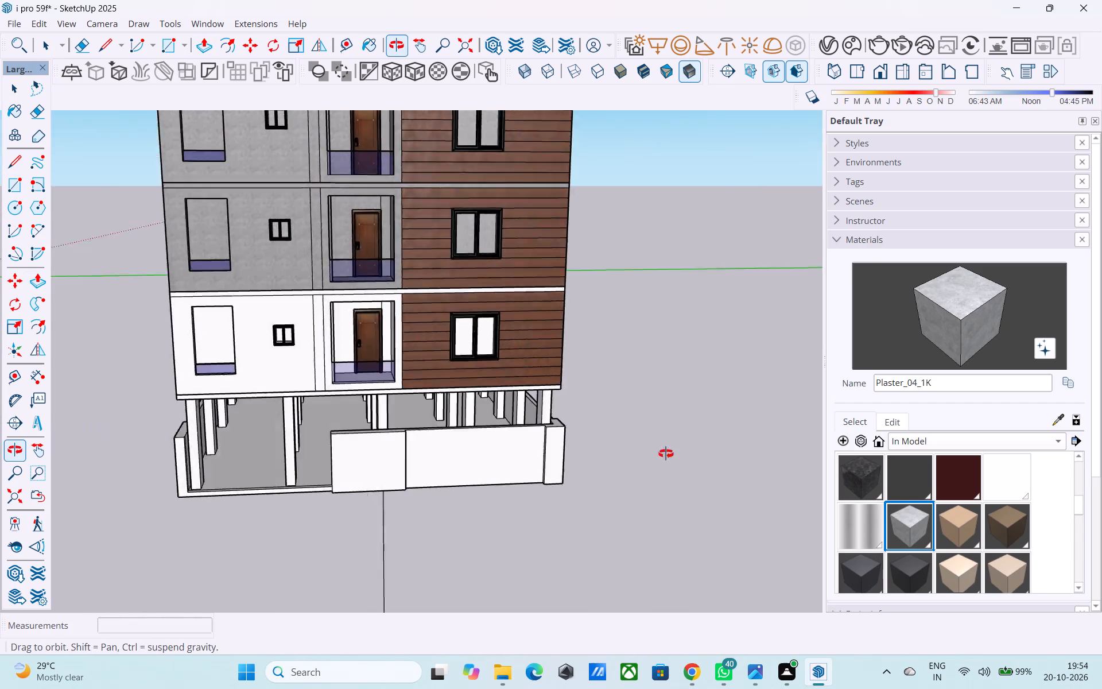
{"action": "middle_click_drag", "start_coordinate": [666, 454], "coordinate": [711, 442]}
{"action": "middle_click_drag", "start_coordinate": [518, 468], "coordinate": [624, 448]}
{"action": "scroll", "coordinate": [628, 448], "scroll_direction": "down", "scroll_amount": 3}
{"action": "middle_click_drag", "start_coordinate": [518, 470], "coordinate": [575, 450]}
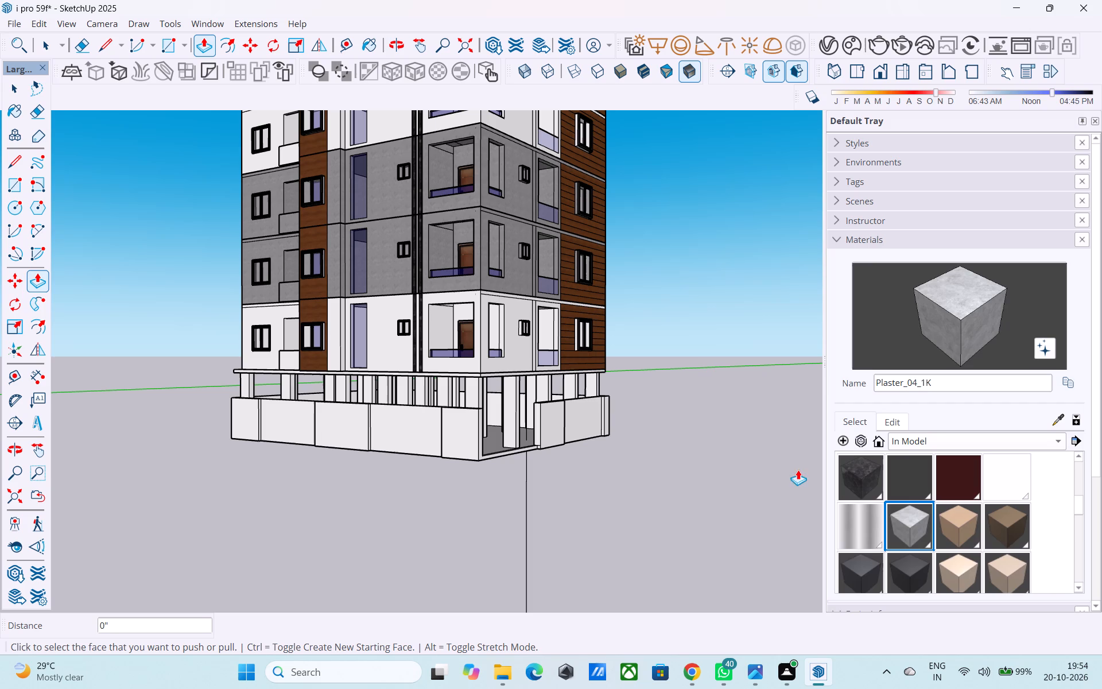
Draw a low rectangle from the bottom corner of each recessed front bay, the one farther from the gate about 9' 6" by 3'.
{"action": "left_click", "coordinate": [174, 41]}
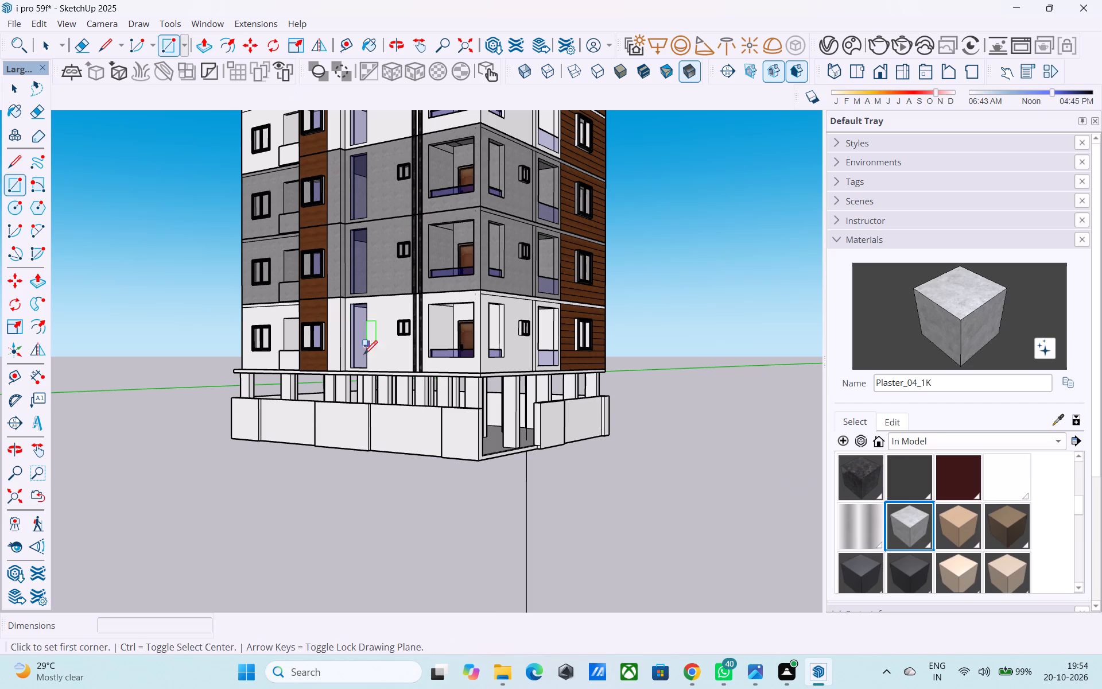
{"action": "middle_click_drag", "start_coordinate": [360, 356], "coordinate": [434, 324]}
{"action": "scroll", "coordinate": [448, 398], "scroll_direction": "up", "scroll_amount": 12}
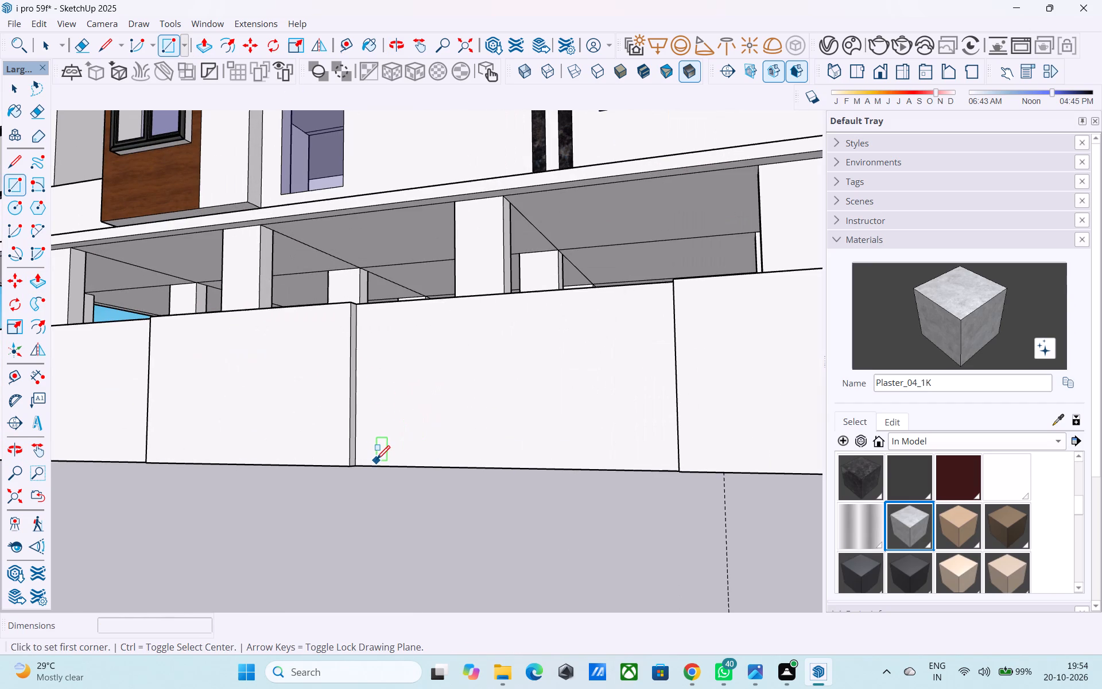
{"action": "left_click", "coordinate": [359, 465]}
{"action": "left_click", "coordinate": [595, 377]}
{"action": "middle_click_drag", "start_coordinate": [393, 396], "coordinate": [726, 427]}
{"action": "left_click", "coordinate": [497, 507]}
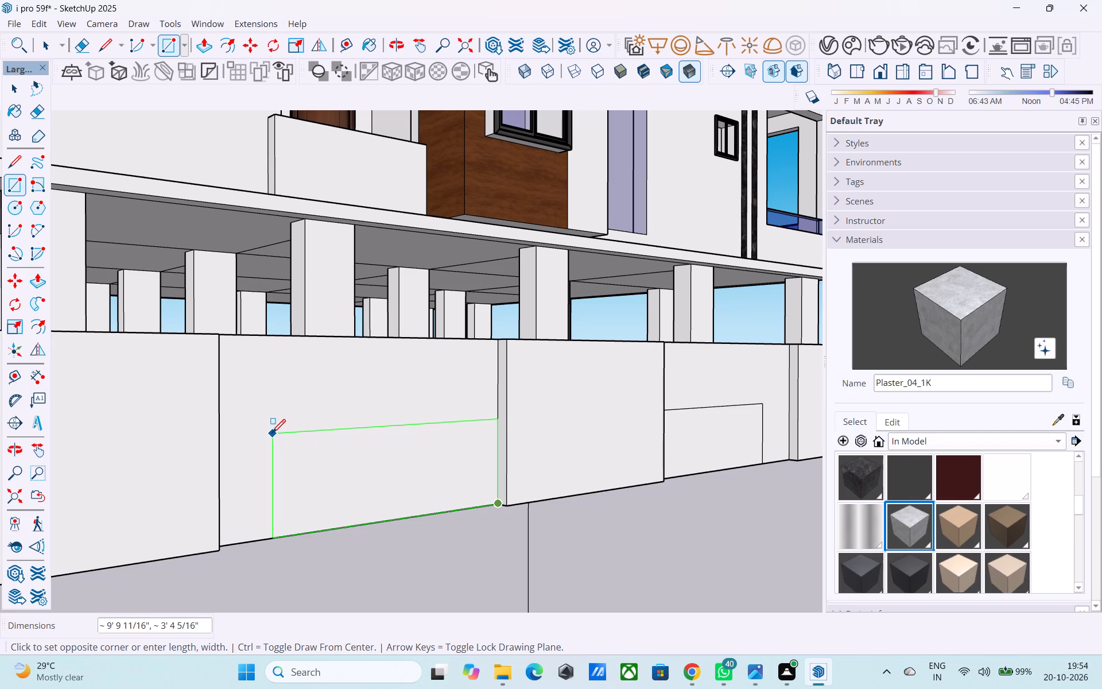
{"action": "middle_click_drag", "start_coordinate": [269, 436], "coordinate": [123, 425]}
{"action": "scroll", "coordinate": [122, 424], "scroll_direction": "down", "scroll_amount": 4}
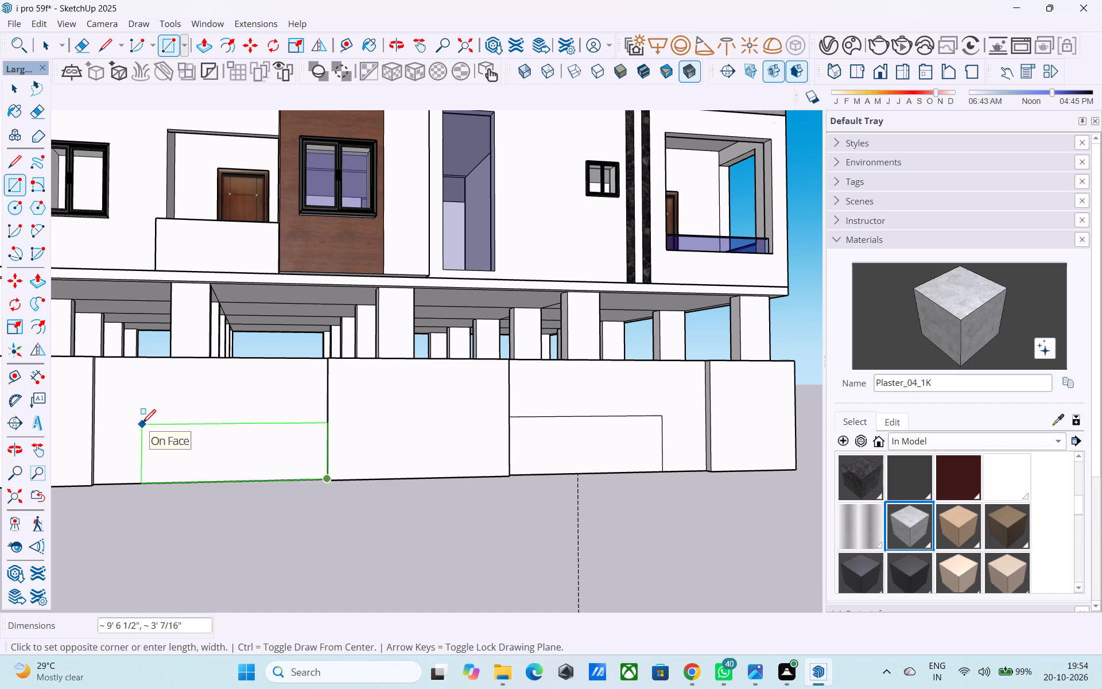
{"action": "left_click", "coordinate": [142, 424]}
Draw a low rectangle in the gate-side wall's recessed bay, starting from its bottom corner beside the corner pier.
{"action": "scroll", "coordinate": [141, 423], "scroll_direction": "down", "scroll_amount": 9}
{"action": "middle_click_drag", "start_coordinate": [262, 428], "coordinate": [147, 442]}
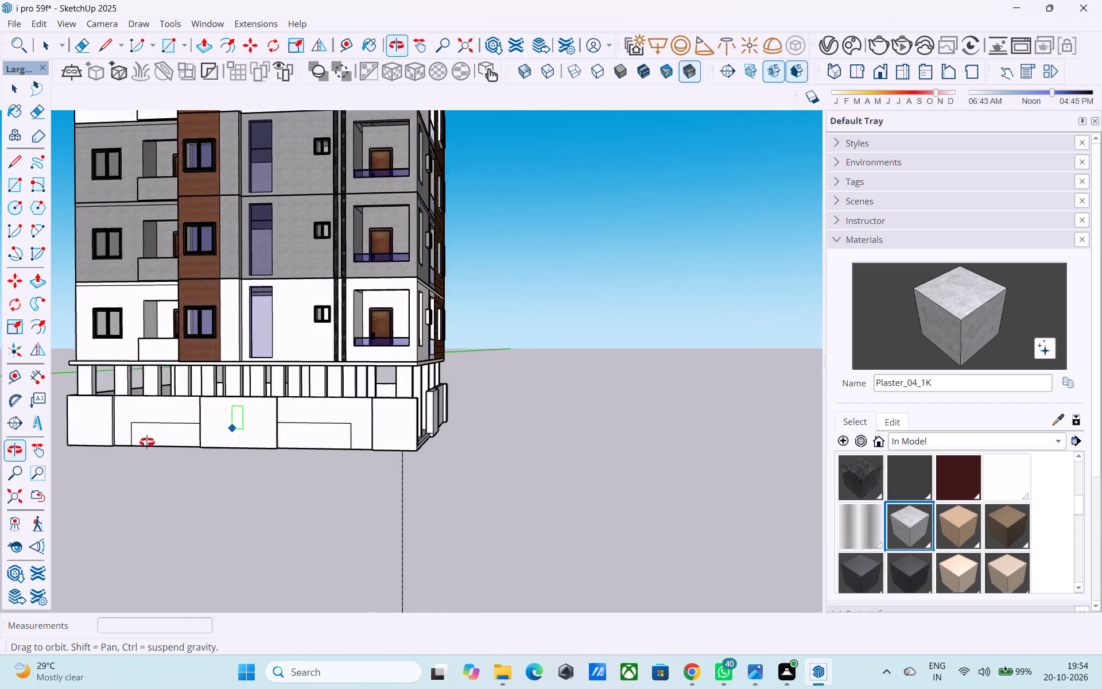
{"action": "middle_click_drag", "start_coordinate": [147, 442], "coordinate": [145, 442]}
{"action": "middle_click_drag", "start_coordinate": [611, 430], "coordinate": [316, 435]}
{"action": "middle_click_drag", "start_coordinate": [501, 442], "coordinate": [457, 439]}
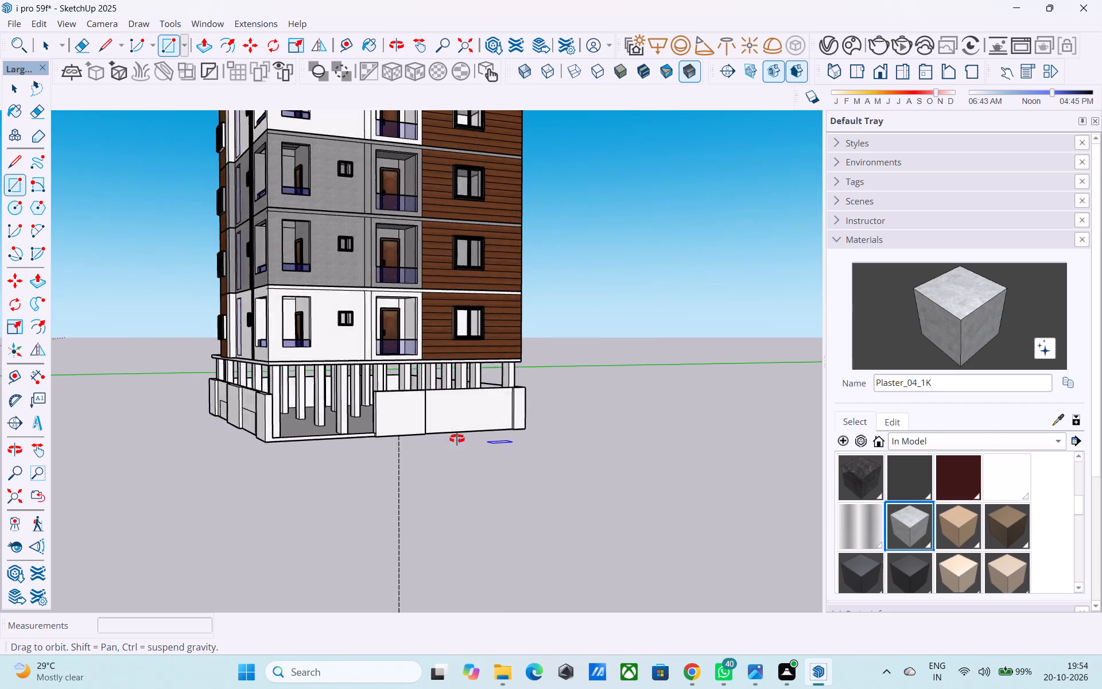
{"action": "middle_click_drag", "start_coordinate": [457, 439], "coordinate": [387, 435]}
{"action": "scroll", "coordinate": [461, 443], "scroll_direction": "up", "scroll_amount": 6}
{"action": "middle_click_drag", "start_coordinate": [463, 431], "coordinate": [537, 446]}
{"action": "scroll", "coordinate": [532, 447], "scroll_direction": "up", "scroll_amount": 12}
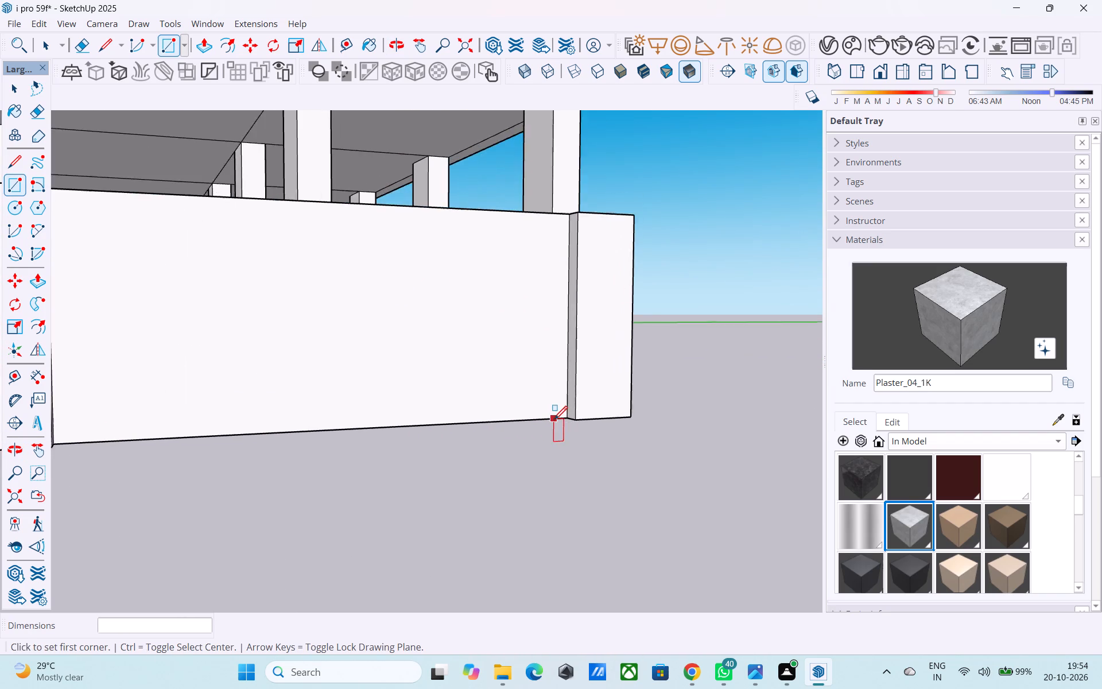
{"action": "scroll", "coordinate": [554, 421], "scroll_direction": "up", "scroll_amount": 2}
{"action": "left_click", "coordinate": [569, 417]}
{"action": "scroll", "coordinate": [568, 416], "scroll_direction": "down", "scroll_amount": 5}
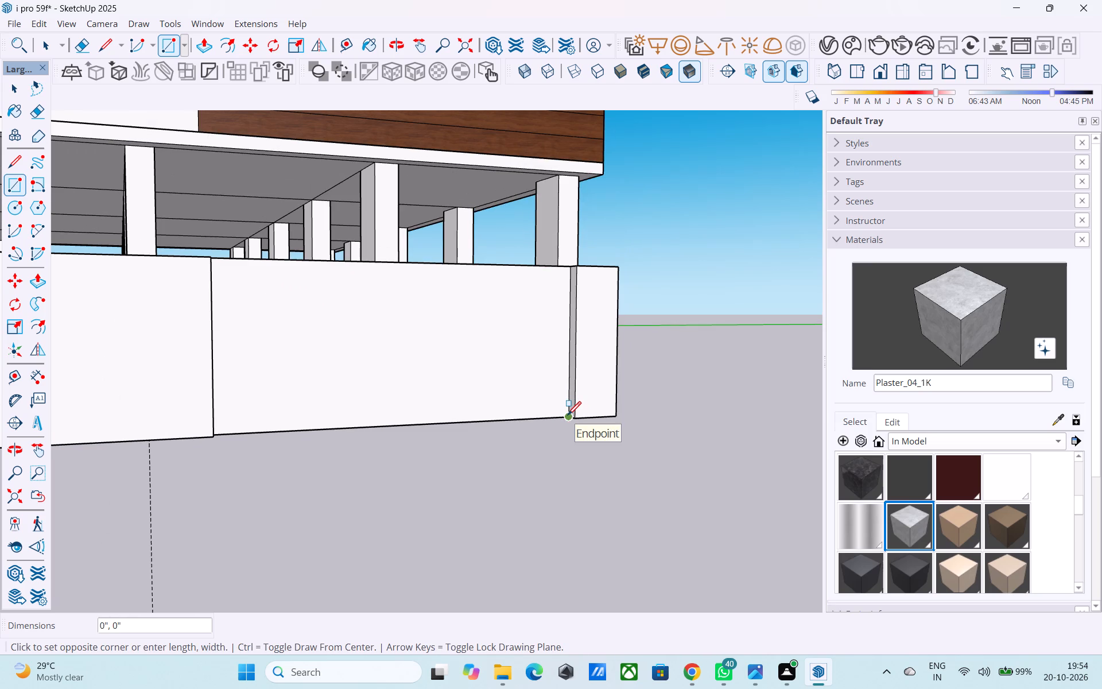
{"action": "left_click", "coordinate": [318, 346]}
{"action": "scroll", "coordinate": [332, 353], "scroll_direction": "down", "scroll_amount": 5}
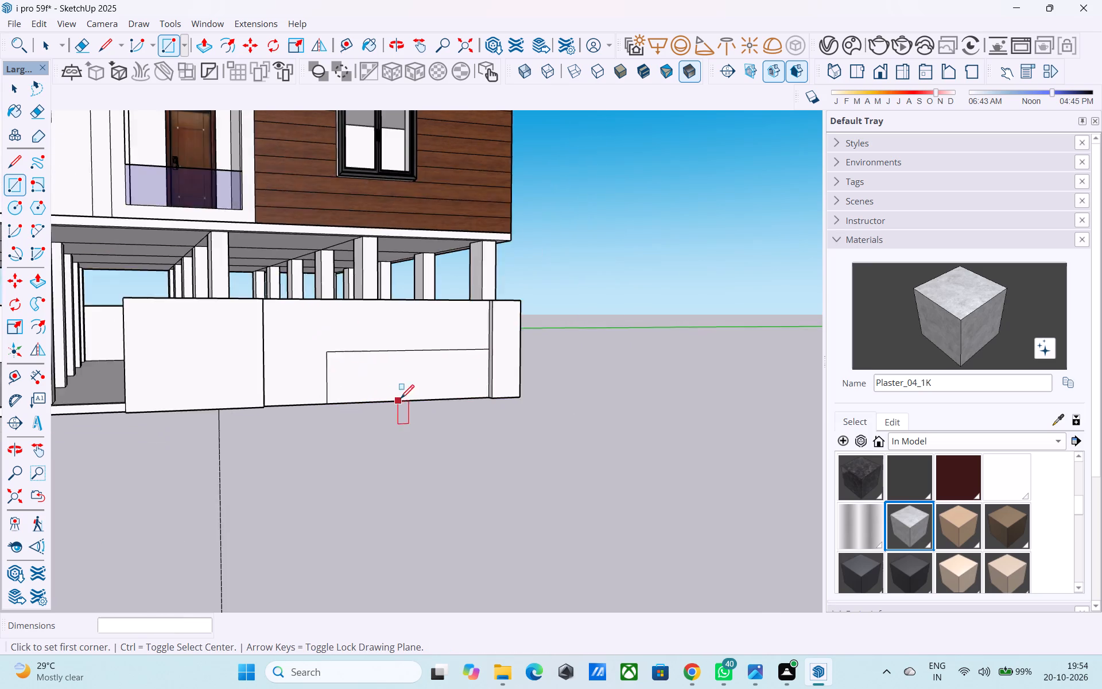
Paint the low rectangle on the gate-side wall with Plaster_04_1K from the Plaster materials.
{"action": "scroll", "coordinate": [401, 400], "scroll_direction": "down", "scroll_amount": 5}
{"action": "scroll", "coordinate": [941, 510], "scroll_direction": "down", "scroll_amount": 1}
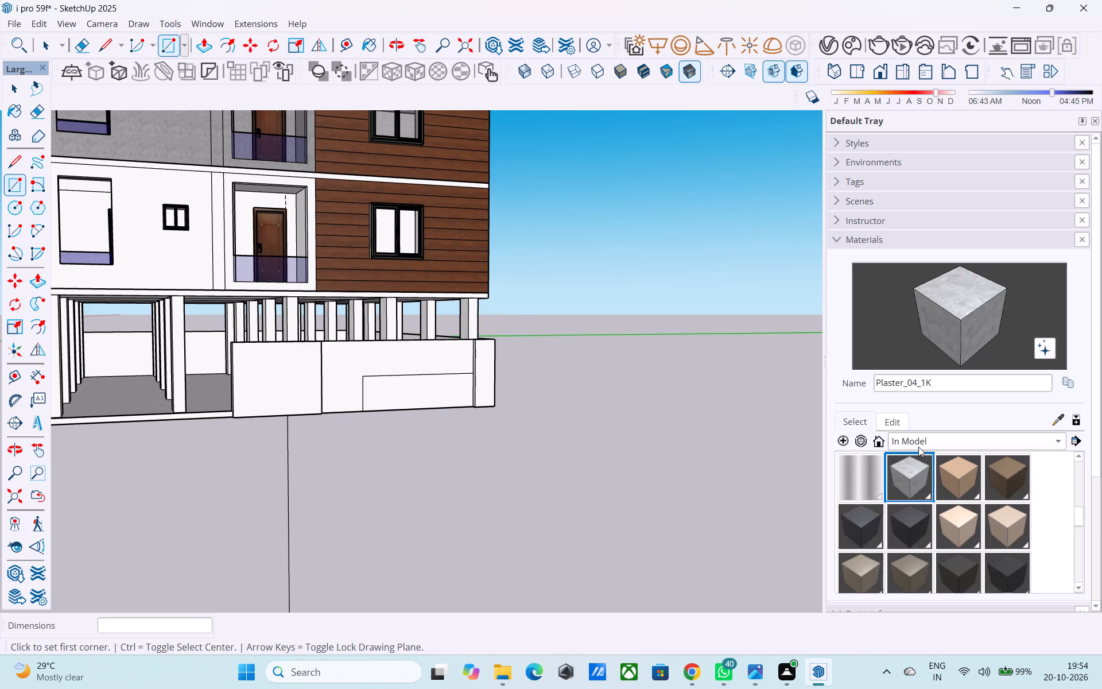
{"action": "left_click", "coordinate": [917, 435]}
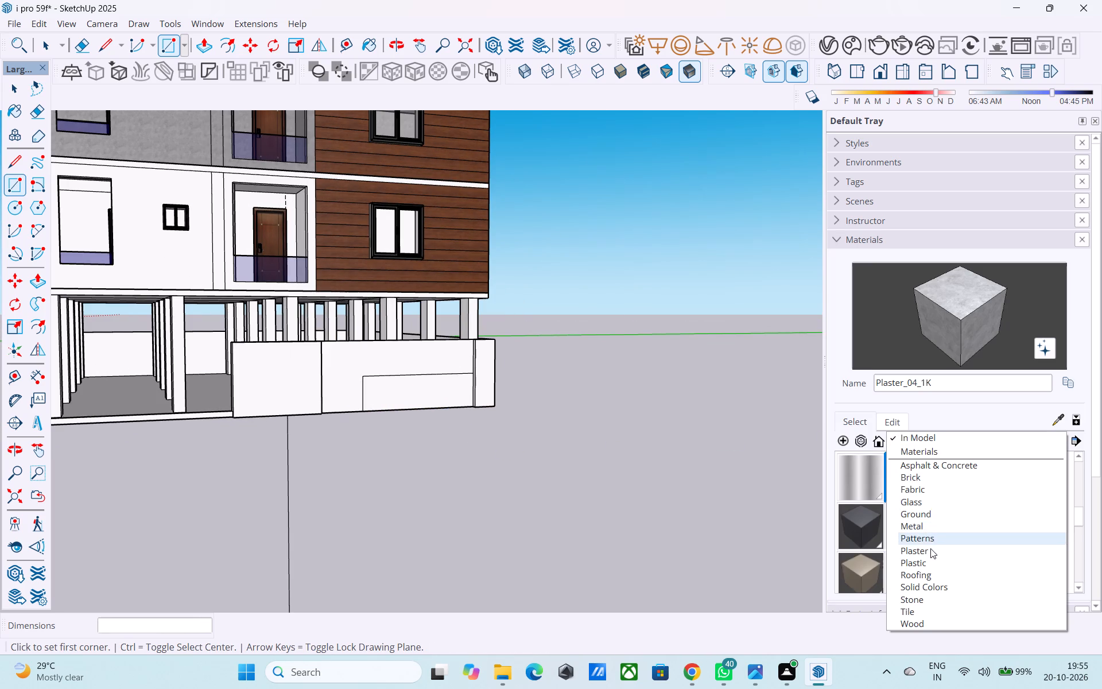
{"action": "left_click", "coordinate": [930, 548]}
{"action": "left_click", "coordinate": [962, 479]}
{"action": "left_click", "coordinate": [1019, 478]}
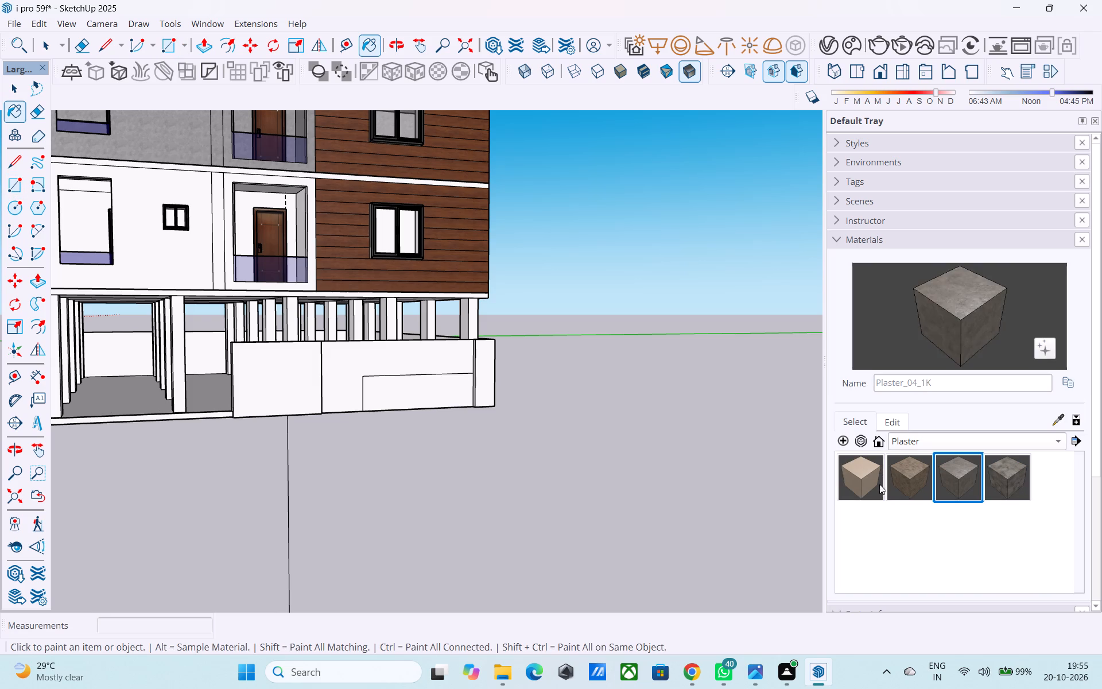
{"action": "left_click", "coordinate": [965, 467]}
{"action": "scroll", "coordinate": [864, 452], "scroll_direction": "down", "scroll_amount": 4}
{"action": "scroll", "coordinate": [517, 423], "scroll_direction": "up", "scroll_amount": 3}
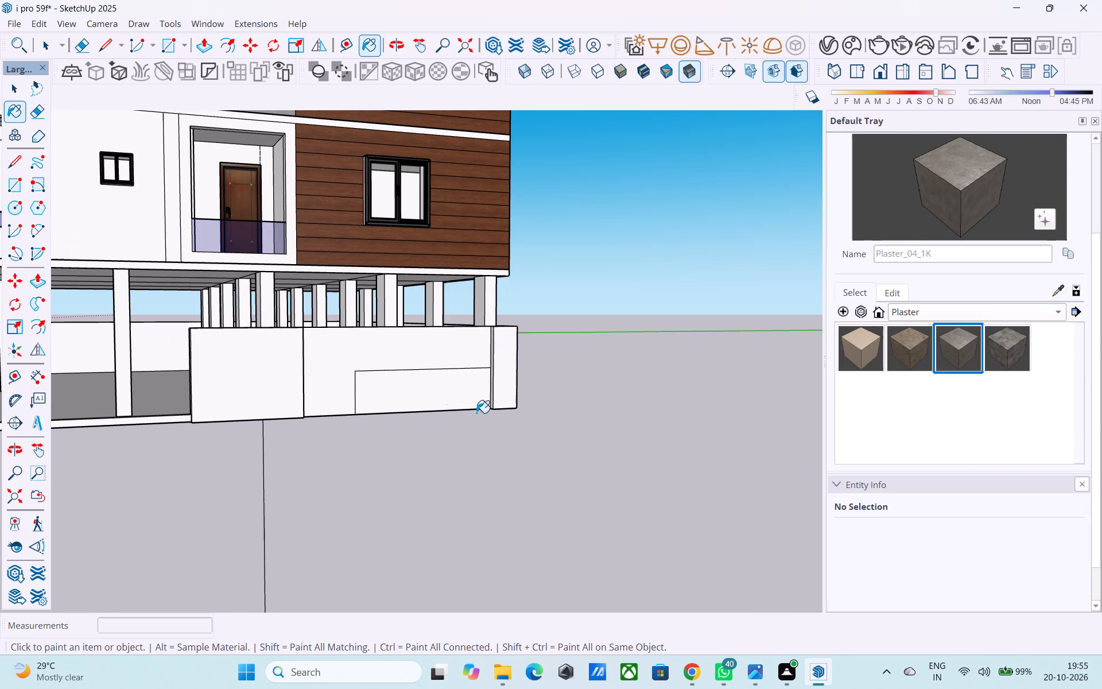
{"action": "left_click", "coordinate": [399, 371]}
{"action": "left_click", "coordinate": [403, 380]}
Paint the two low rectangles in the front perimeter wall's recessed bays with the same plaster.
{"action": "scroll", "coordinate": [561, 377], "scroll_direction": "down", "scroll_amount": 9}
{"action": "middle_click_drag", "start_coordinate": [372, 385], "coordinate": [669, 399]}
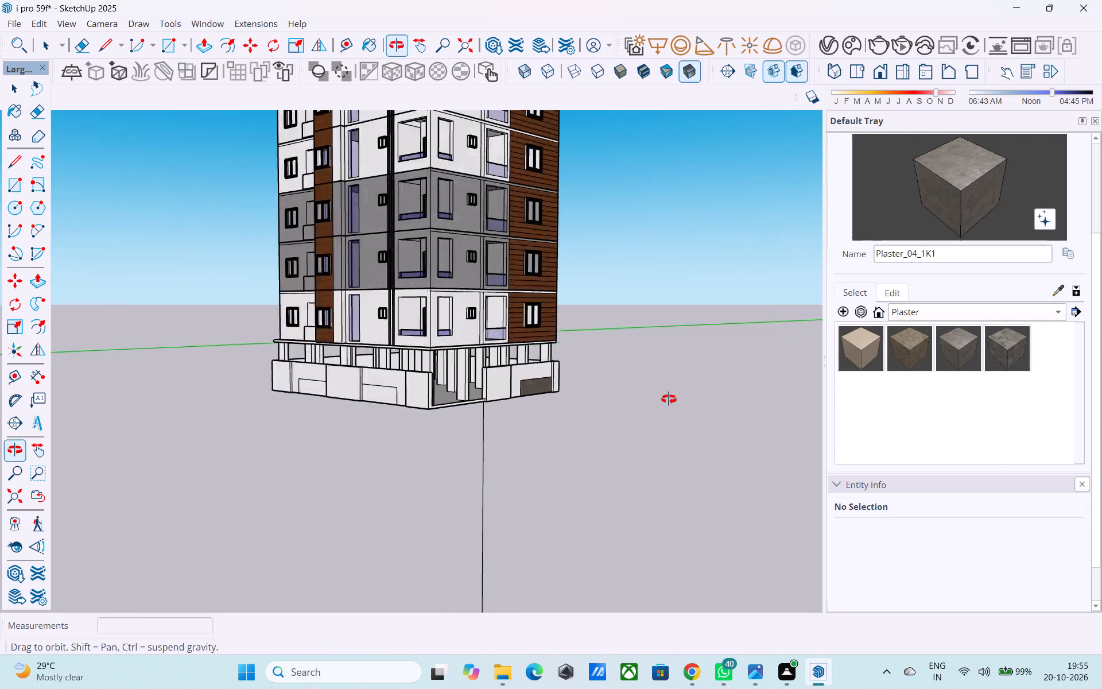
{"action": "middle_click_drag", "start_coordinate": [669, 399], "coordinate": [682, 402]}
{"action": "scroll", "coordinate": [499, 404], "scroll_direction": "up", "scroll_amount": 4}
{"action": "left_click", "coordinate": [419, 399]}
{"action": "scroll", "coordinate": [636, 390], "scroll_direction": "down", "scroll_amount": 5}
{"action": "scroll", "coordinate": [442, 385], "scroll_direction": "up", "scroll_amount": 8}
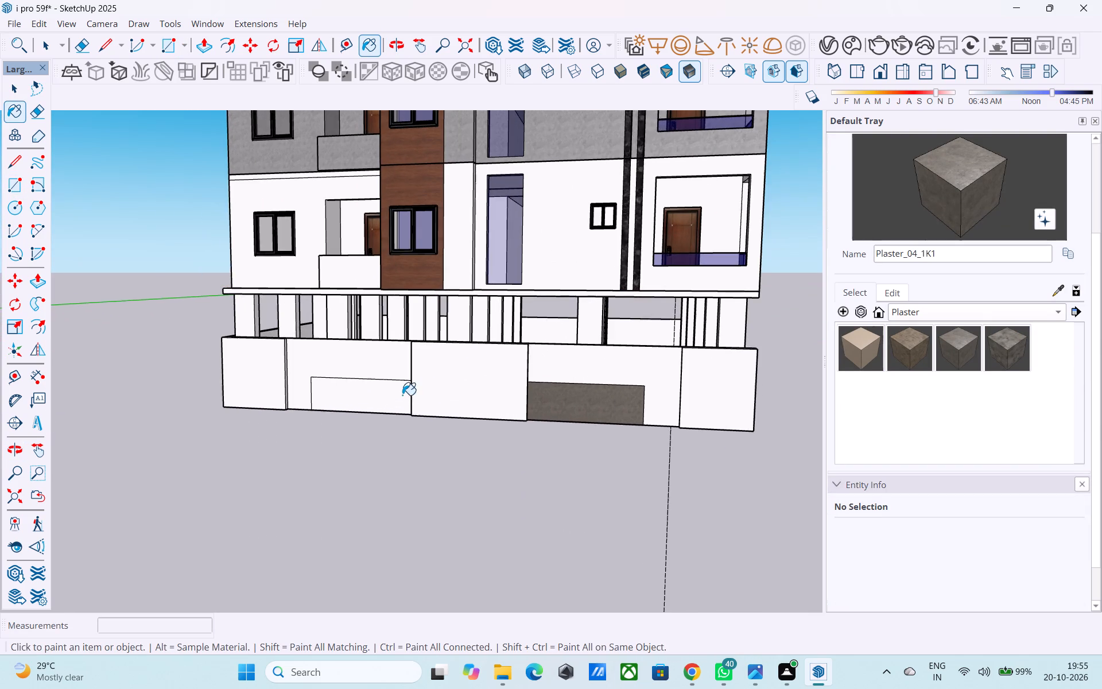
{"action": "left_click", "coordinate": [390, 393]}
Paint the remaining recessed bay faces on the front and gate-side walls with Wood_Veneer_15_1K from the Wood materials.
{"action": "scroll", "coordinate": [408, 400], "scroll_direction": "down", "scroll_amount": 2}
{"action": "middle_click_drag", "start_coordinate": [412, 403], "coordinate": [464, 408]}
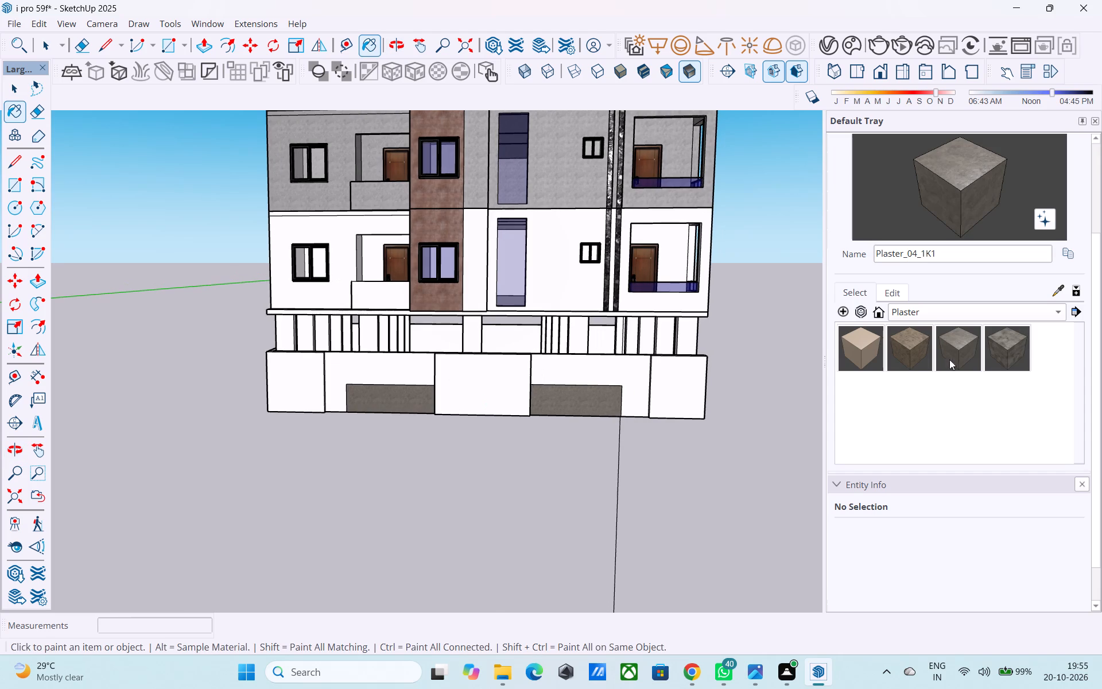
{"action": "left_click", "coordinate": [966, 315]}
{"action": "left_click", "coordinate": [945, 385]}
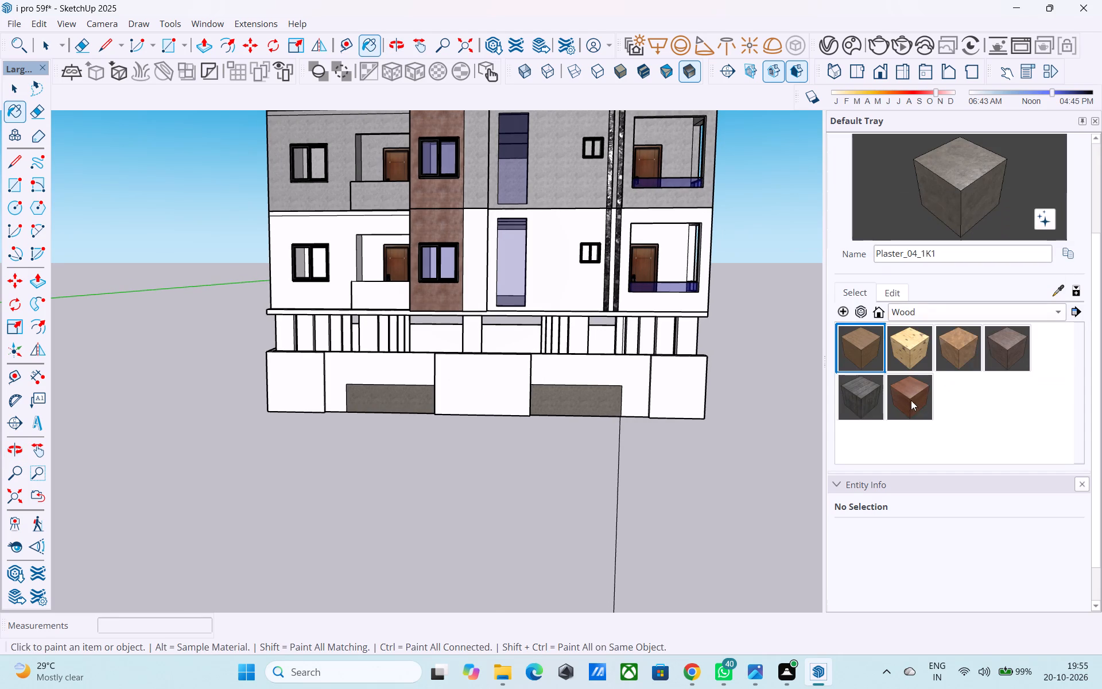
{"action": "left_click", "coordinate": [911, 400]}
{"action": "scroll", "coordinate": [469, 405], "scroll_direction": "up", "scroll_amount": 4}
{"action": "left_click", "coordinate": [390, 364]}
{"action": "left_click", "coordinate": [626, 362]}
{"action": "middle_click_drag", "start_coordinate": [562, 384], "coordinate": [387, 393]}
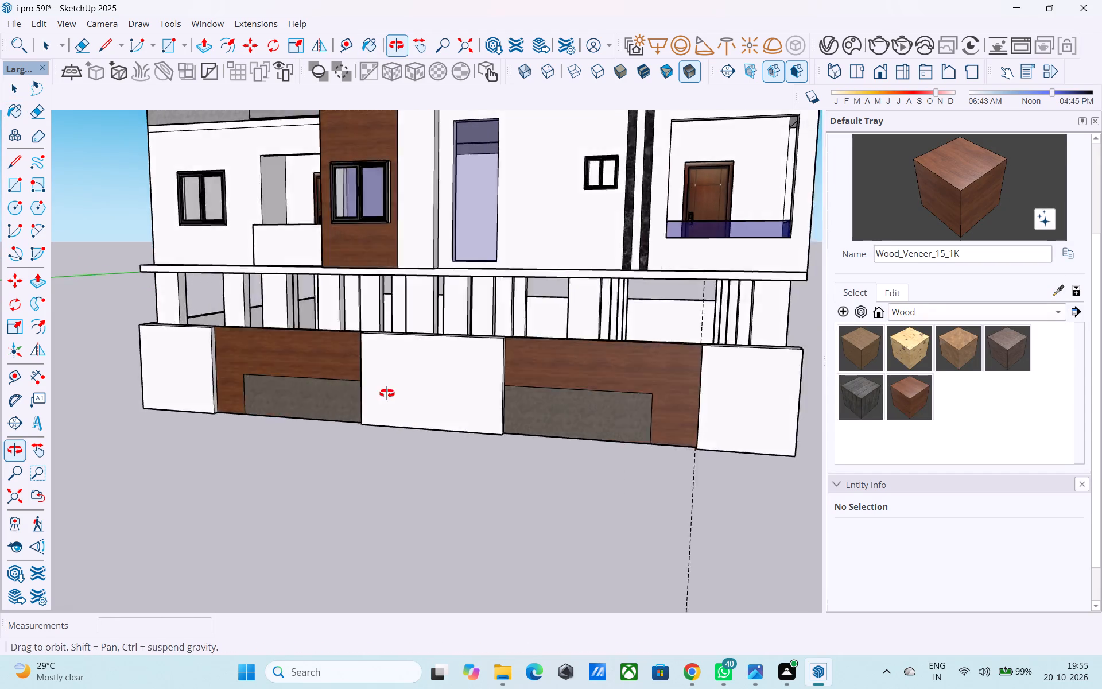
{"action": "middle_click_drag", "start_coordinate": [387, 393], "coordinate": [371, 391]}
{"action": "scroll", "coordinate": [351, 374], "scroll_direction": "down", "scroll_amount": 5}
{"action": "middle_click_drag", "start_coordinate": [552, 378], "coordinate": [344, 386]}
{"action": "scroll", "coordinate": [521, 383], "scroll_direction": "up", "scroll_amount": 4}
{"action": "left_click", "coordinate": [601, 381]}
{"action": "scroll", "coordinate": [607, 388], "scroll_direction": "down", "scroll_amount": 5}
{"action": "middle_click_drag", "start_coordinate": [540, 423], "coordinate": [581, 423]}
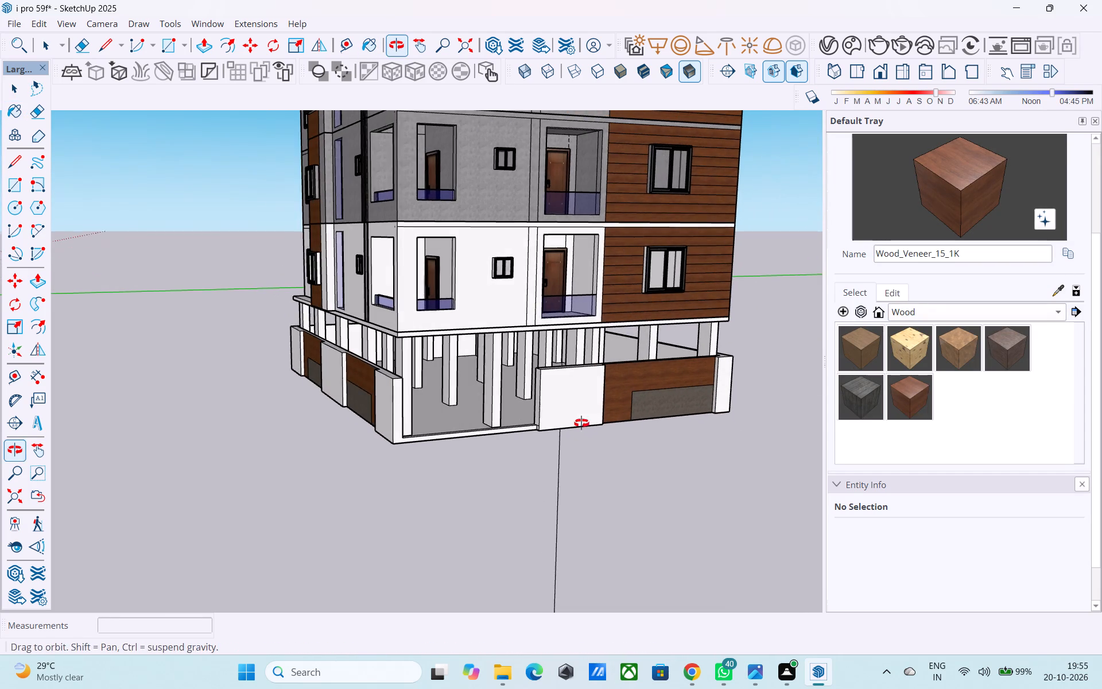
Examine the painted perimeter wall and the building's facades from all around, ending at the rooftop frame.
{"action": "middle_click_drag", "start_coordinate": [581, 423], "coordinate": [582, 423]}
{"action": "middle_click_drag", "start_coordinate": [585, 420], "coordinate": [644, 460]}
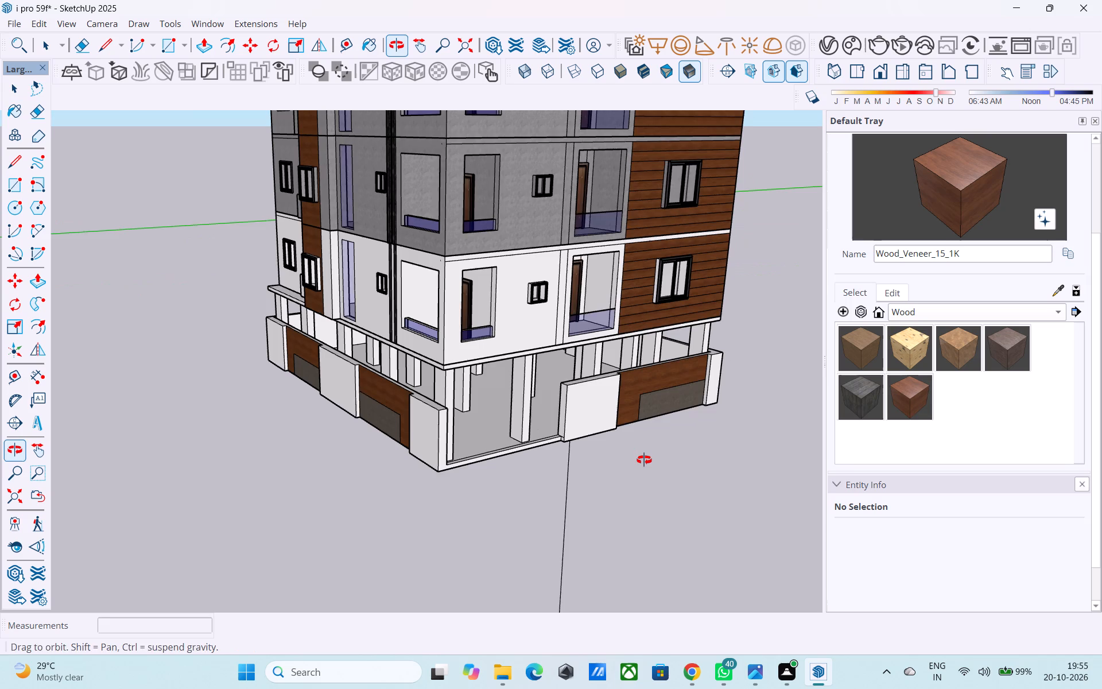
{"action": "middle_click_drag", "start_coordinate": [644, 460], "coordinate": [645, 460]}
{"action": "scroll", "coordinate": [610, 449], "scroll_direction": "down", "scroll_amount": 3}
{"action": "middle_click_drag", "start_coordinate": [606, 449], "coordinate": [458, 437]}
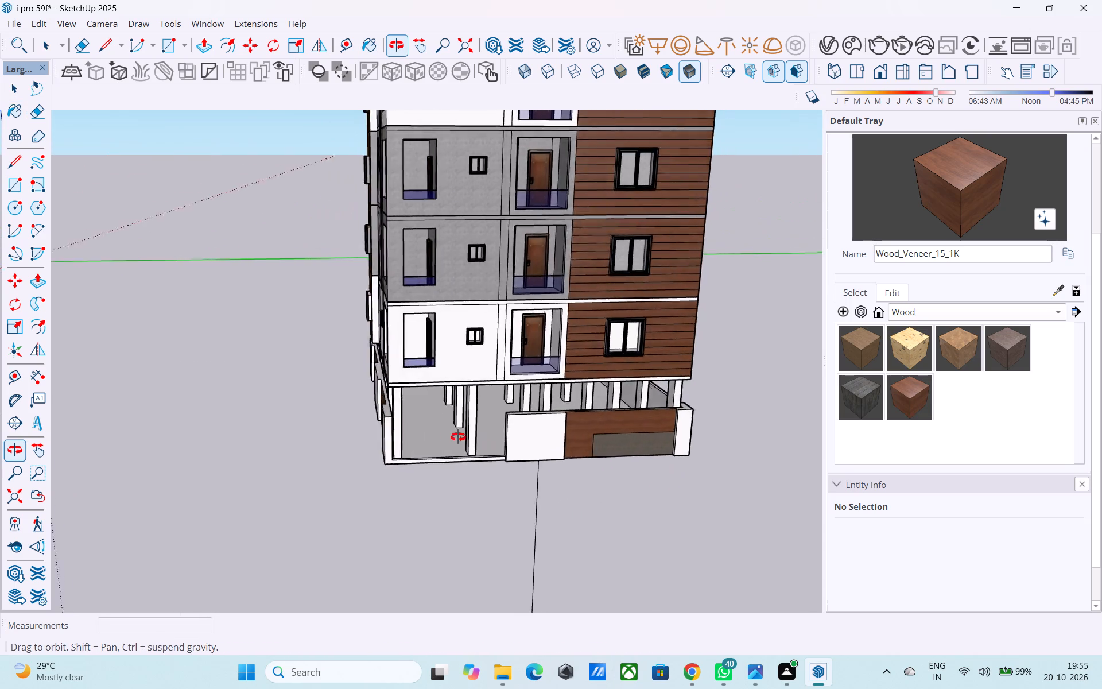
{"action": "middle_click_drag", "start_coordinate": [458, 437], "coordinate": [886, 434]}
{"action": "middle_click_drag", "start_coordinate": [570, 439], "coordinate": [930, 411]}
{"action": "middle_click_drag", "start_coordinate": [636, 414], "coordinate": [991, 412]}
{"action": "middle_click_drag", "start_coordinate": [449, 416], "coordinate": [999, 432]}
{"action": "middle_click_drag", "start_coordinate": [439, 430], "coordinate": [955, 417]}
{"action": "middle_click_drag", "start_coordinate": [581, 430], "coordinate": [700, 428]}
{"action": "scroll", "coordinate": [632, 423], "scroll_direction": "up", "scroll_amount": 3}
{"action": "scroll", "coordinate": [618, 423], "scroll_direction": "down", "scroll_amount": 3}
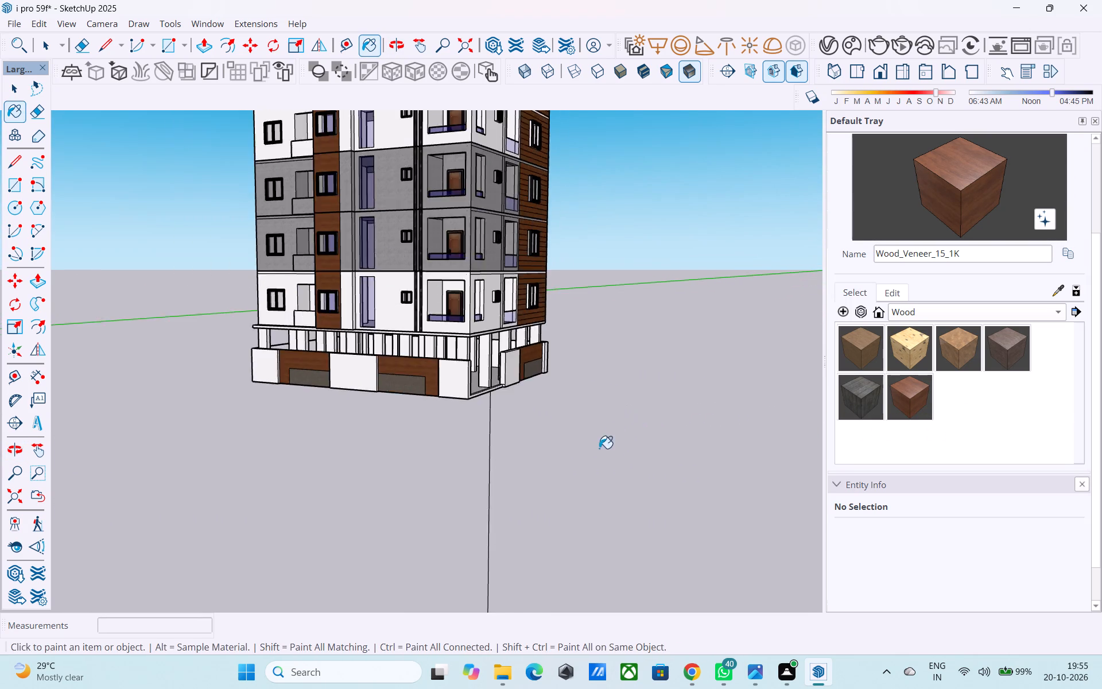
{"action": "scroll", "coordinate": [599, 448], "scroll_direction": "down", "scroll_amount": 6}
{"action": "scroll", "coordinate": [474, 417], "scroll_direction": "down", "scroll_amount": 5}
{"action": "scroll", "coordinate": [456, 191], "scroll_direction": "up", "scroll_amount": 5}
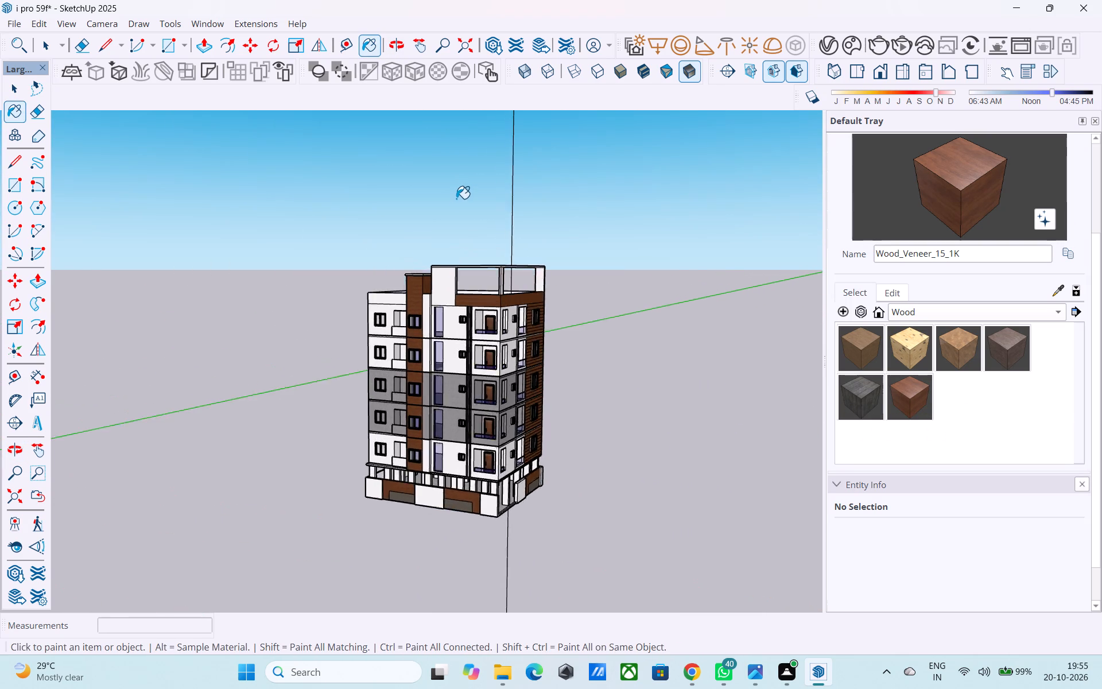
{"action": "scroll", "coordinate": [456, 199], "scroll_direction": "up", "scroll_amount": 2}
{"action": "middle_click_drag", "start_coordinate": [456, 199], "coordinate": [472, 145]}
{"action": "middle_click_drag", "start_coordinate": [508, 278], "coordinate": [421, 251]}
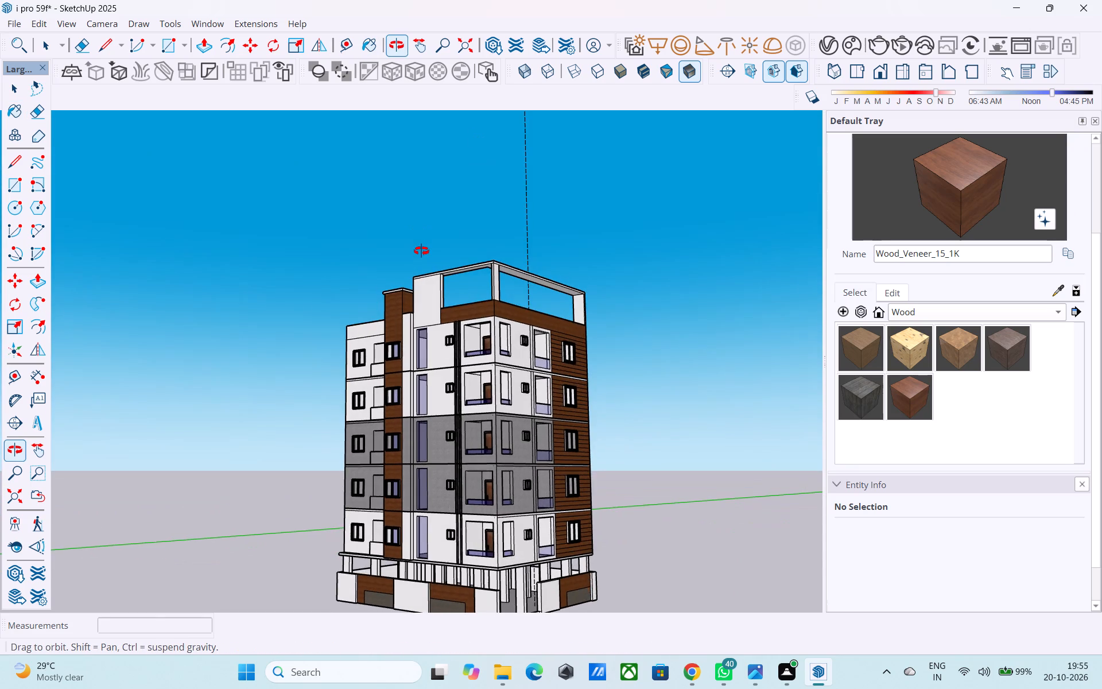
{"action": "middle_click_drag", "start_coordinate": [421, 251], "coordinate": [471, 296]}
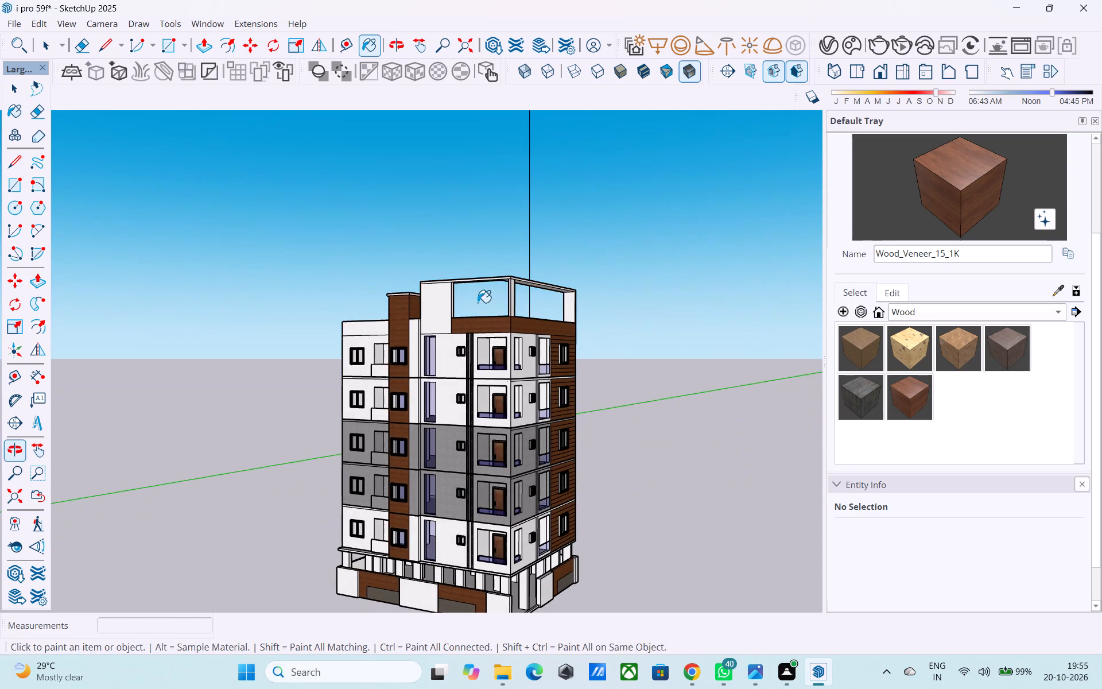
{"action": "scroll", "coordinate": [503, 319], "scroll_direction": "up", "scroll_amount": 4}
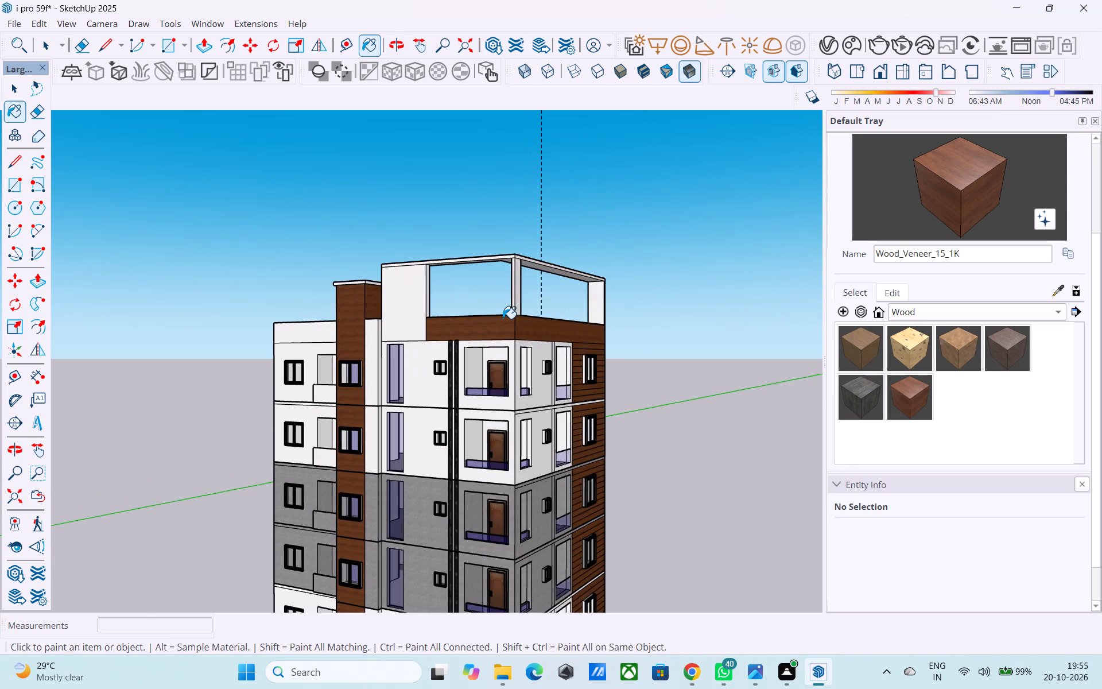
Save the model.
{"action": "key", "text": "space"}
{"action": "key", "text": "ctrl+s"}
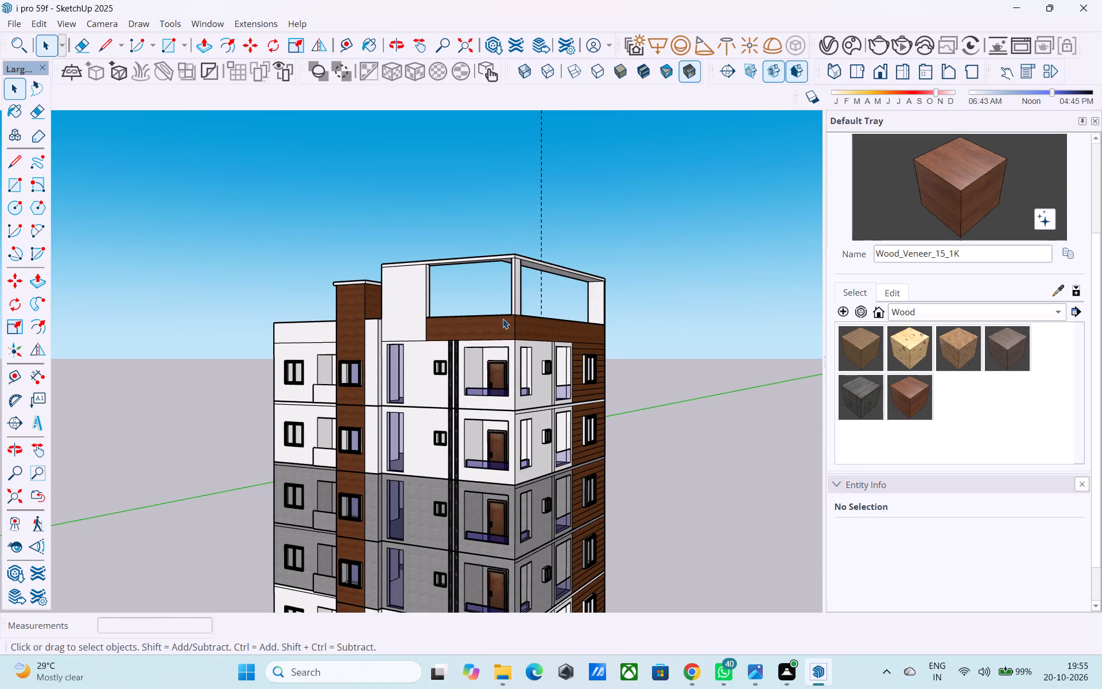
Paint the roof parapet bands on the front facade beside the wood-clad column and on the adjoining plain side with Wood_Veneer_15_1K.
{"action": "scroll", "coordinate": [493, 384], "scroll_direction": "up", "scroll_amount": 3}
{"action": "scroll", "coordinate": [420, 390], "scroll_direction": "down", "scroll_amount": 5}
{"action": "middle_click_drag", "start_coordinate": [382, 394], "coordinate": [313, 380]}
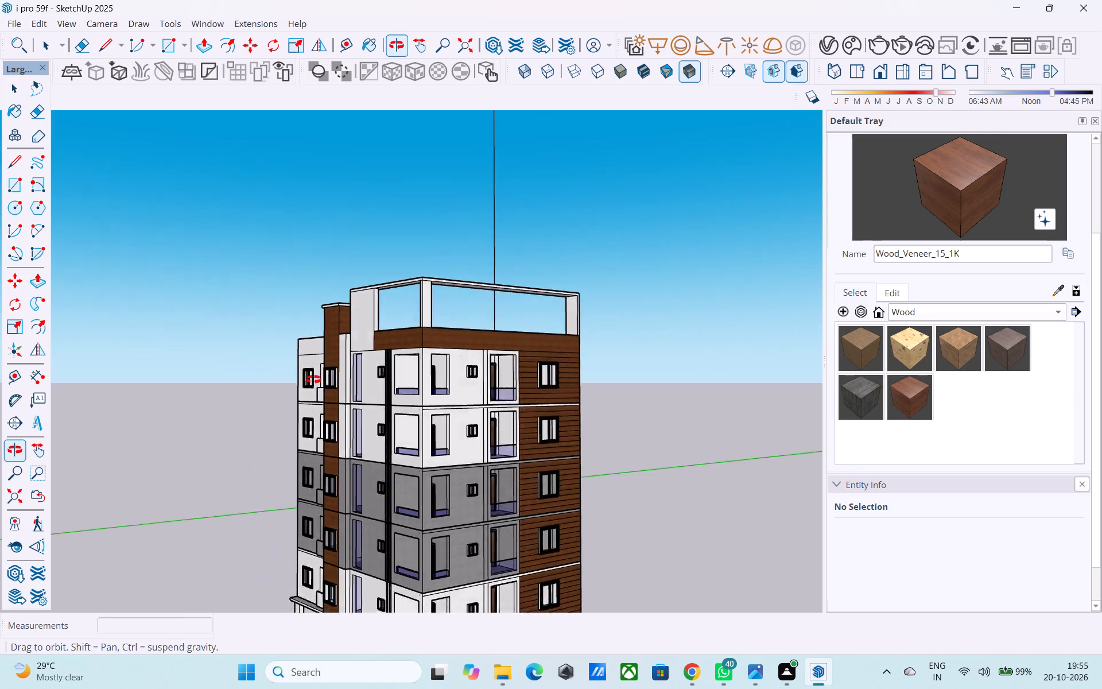
{"action": "middle_click_drag", "start_coordinate": [313, 380], "coordinate": [765, 409]}
{"action": "middle_click_drag", "start_coordinate": [372, 404], "coordinate": [737, 395]}
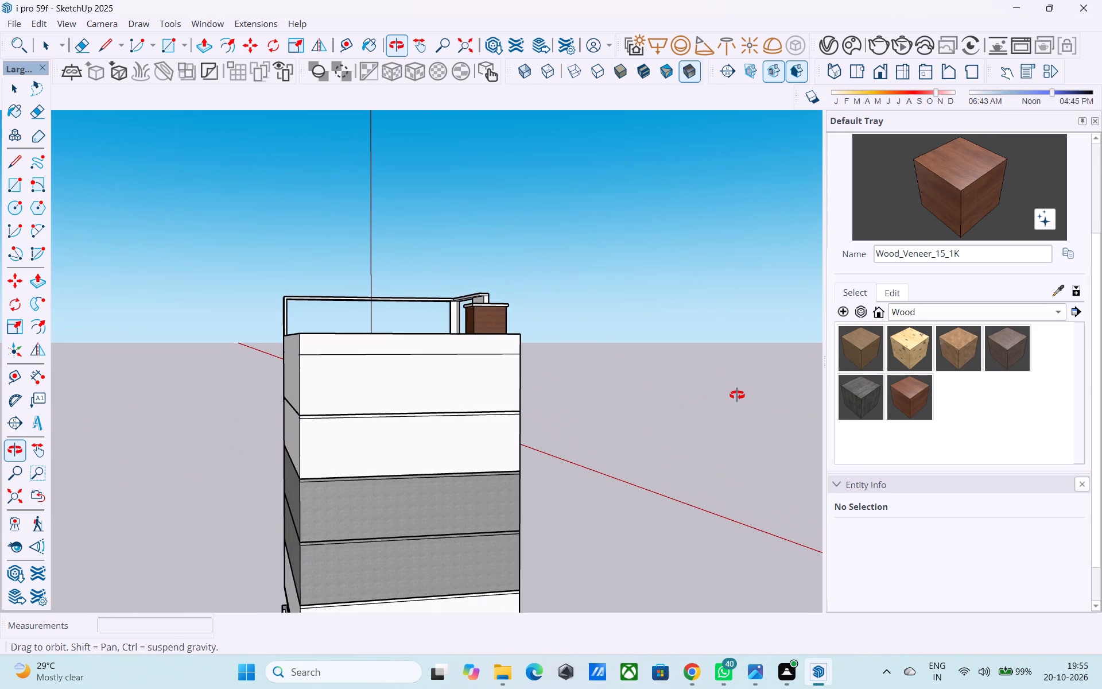
{"action": "middle_click_drag", "start_coordinate": [737, 395], "coordinate": [253, 404]}
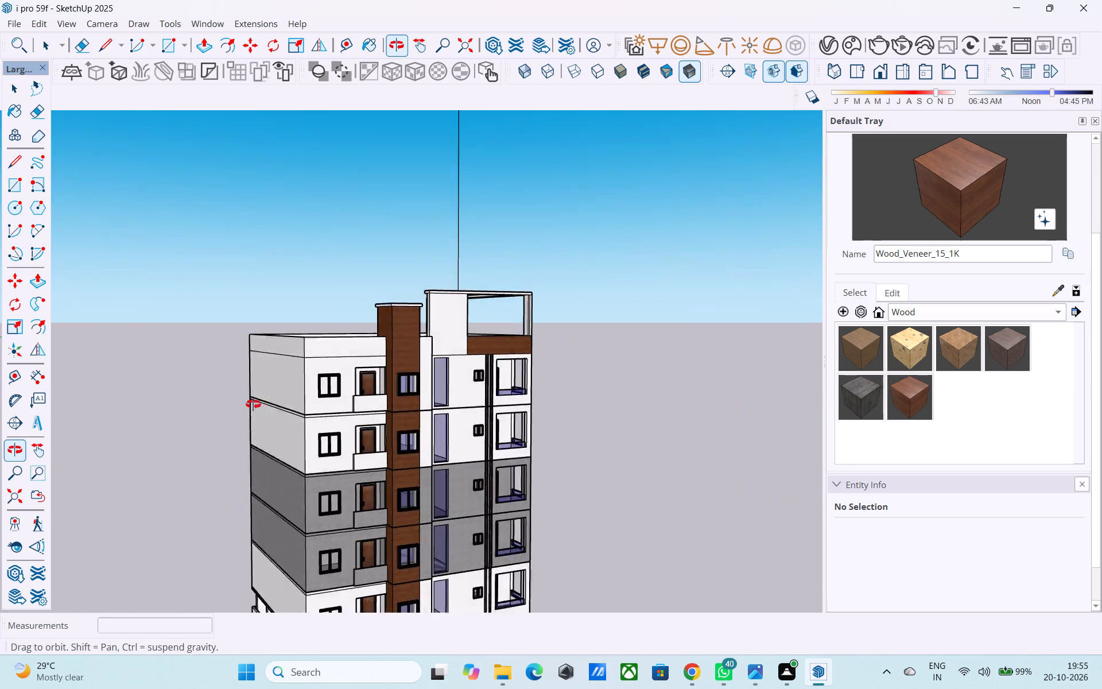
{"action": "middle_click_drag", "start_coordinate": [253, 404], "coordinate": [186, 408]}
{"action": "scroll", "coordinate": [363, 362], "scroll_direction": "up", "scroll_amount": 3}
{"action": "left_click", "coordinate": [323, 341]}
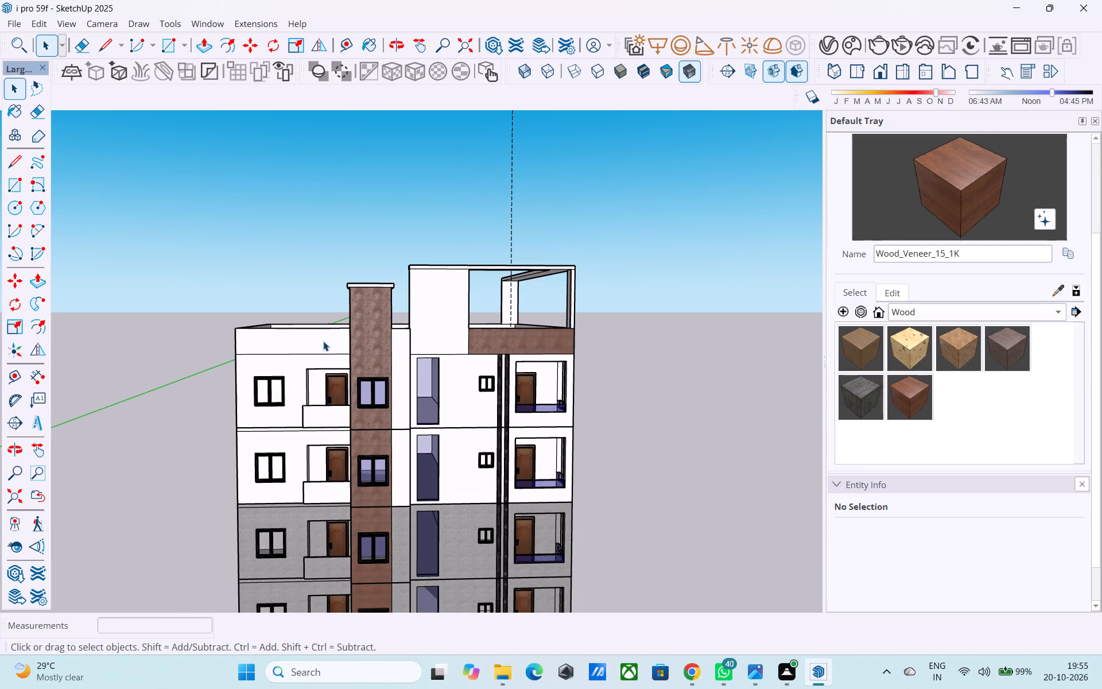
{"action": "left_click", "coordinate": [928, 200]}
{"action": "scroll", "coordinate": [448, 305], "scroll_direction": "up", "scroll_amount": 5}
{"action": "left_click", "coordinate": [284, 342]}
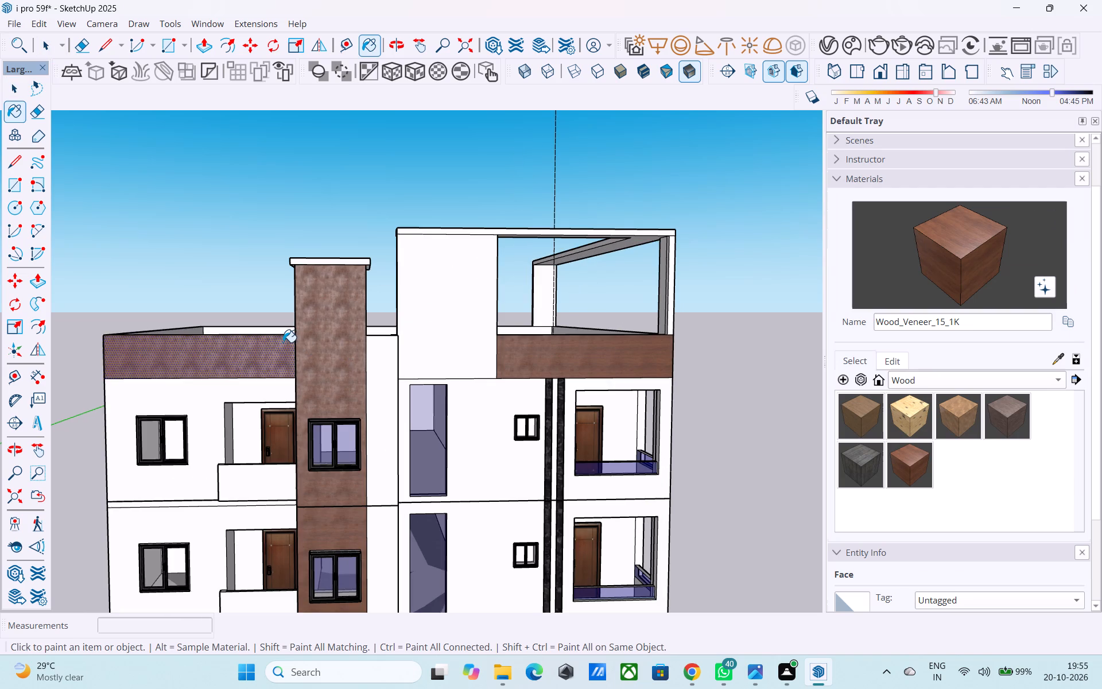
{"action": "middle_click_drag", "start_coordinate": [283, 341], "coordinate": [851, 385]}
{"action": "left_click", "coordinate": [580, 419]}
Draw a 46' line across the rear wall from the painted parapet band's lower corner to the gate-side corner, splitting off a parapet band.
{"action": "middle_click_drag", "start_coordinate": [575, 416], "coordinate": [281, 423]}
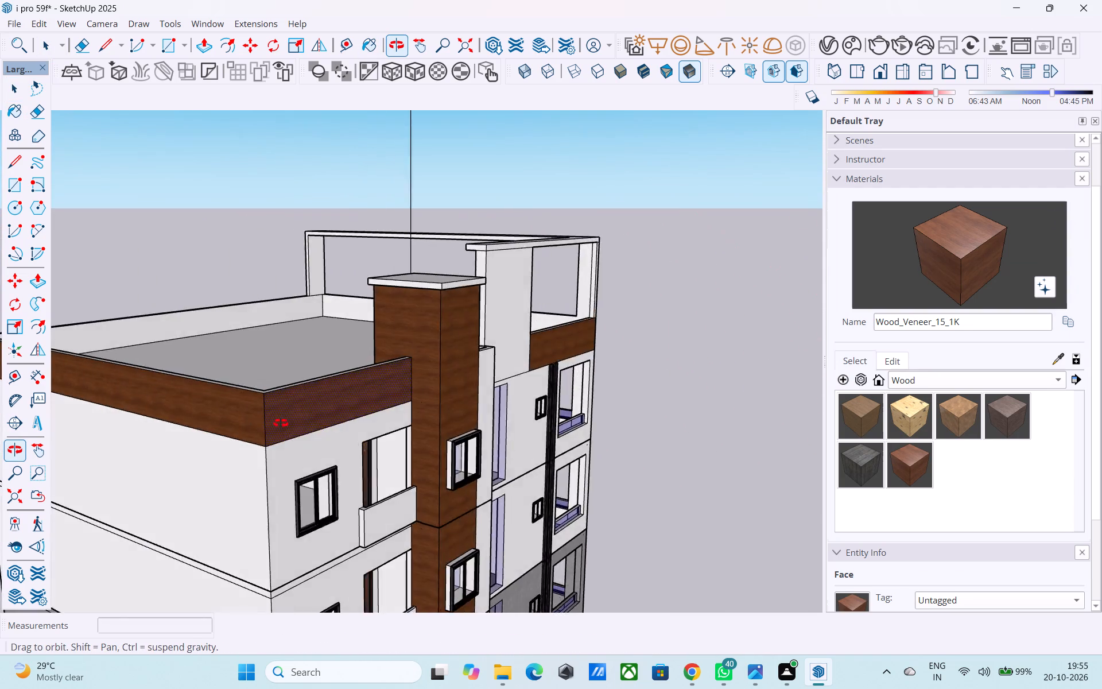
{"action": "middle_click_drag", "start_coordinate": [281, 423], "coordinate": [1041, 363]}
{"action": "scroll", "coordinate": [637, 350], "scroll_direction": "down", "scroll_amount": 3}
{"action": "middle_click_drag", "start_coordinate": [483, 398], "coordinate": [243, 424]}
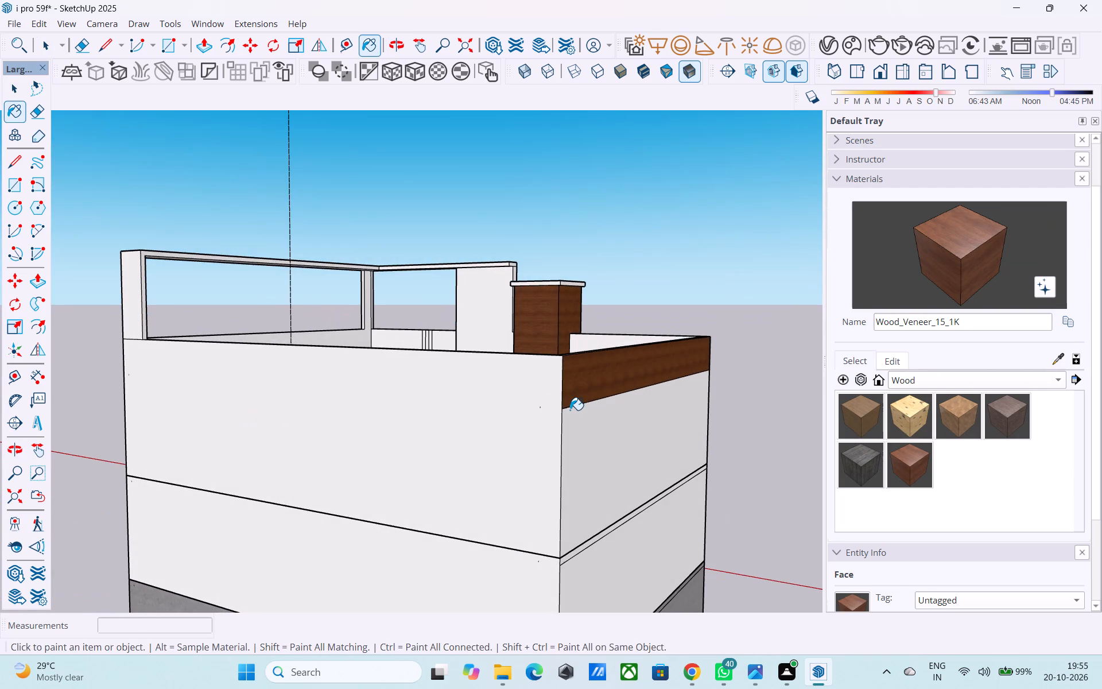
{"action": "key", "text": "l"}
{"action": "scroll", "coordinate": [567, 410], "scroll_direction": "up", "scroll_amount": 4}
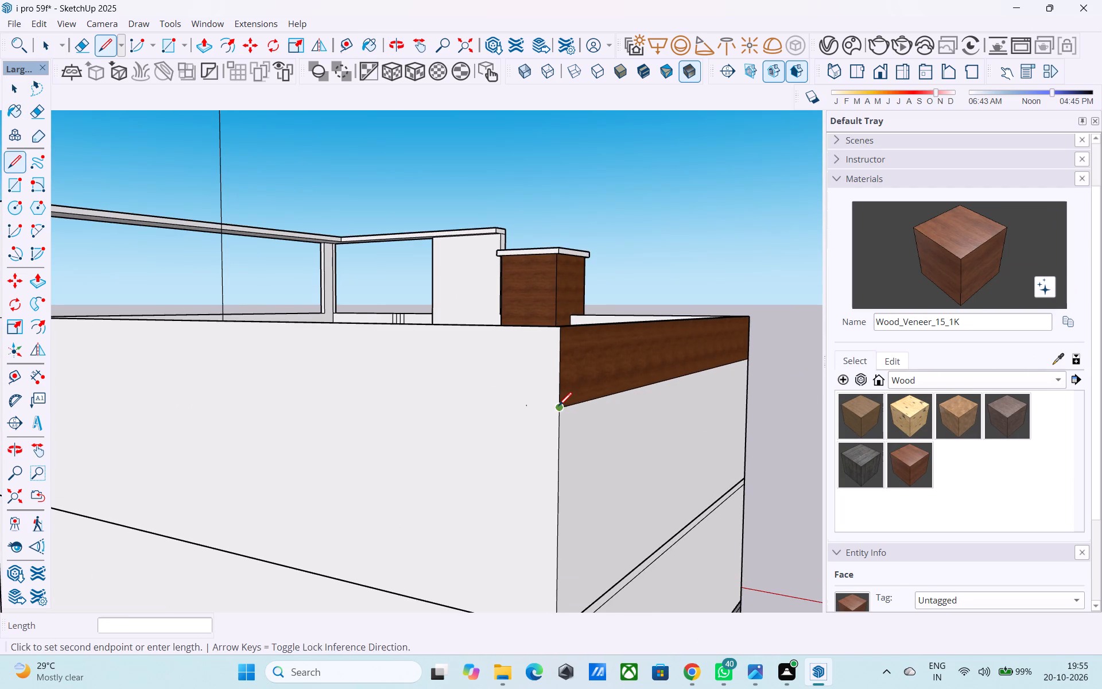
{"action": "left_click", "coordinate": [558, 407]}
{"action": "scroll", "coordinate": [604, 386], "scroll_direction": "down", "scroll_amount": 10}
{"action": "middle_click_drag", "start_coordinate": [424, 397], "coordinate": [818, 404]}
{"action": "scroll", "coordinate": [705, 409], "scroll_direction": "up", "scroll_amount": 5}
{"action": "scroll", "coordinate": [591, 439], "scroll_direction": "down", "scroll_amount": 3}
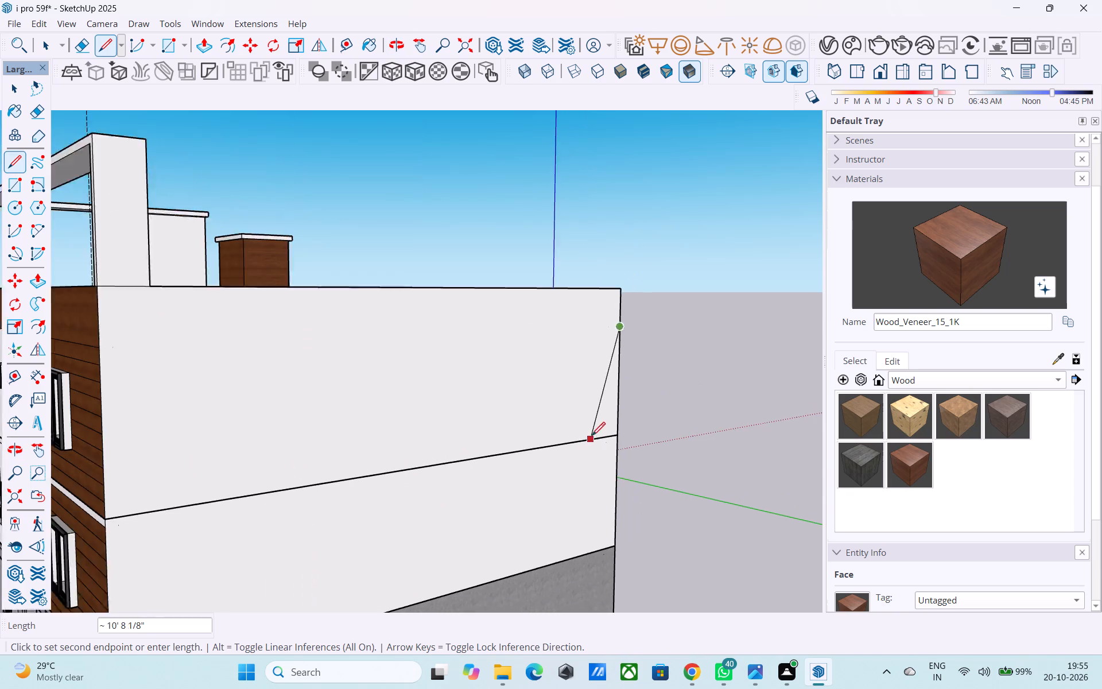
{"action": "scroll", "coordinate": [592, 437], "scroll_direction": "down", "scroll_amount": 2}
{"action": "left_click", "coordinate": [163, 358]}
Paint the rear parapet band with Wood_Veneer_15_1K.
{"action": "left_click", "coordinate": [1002, 211]}
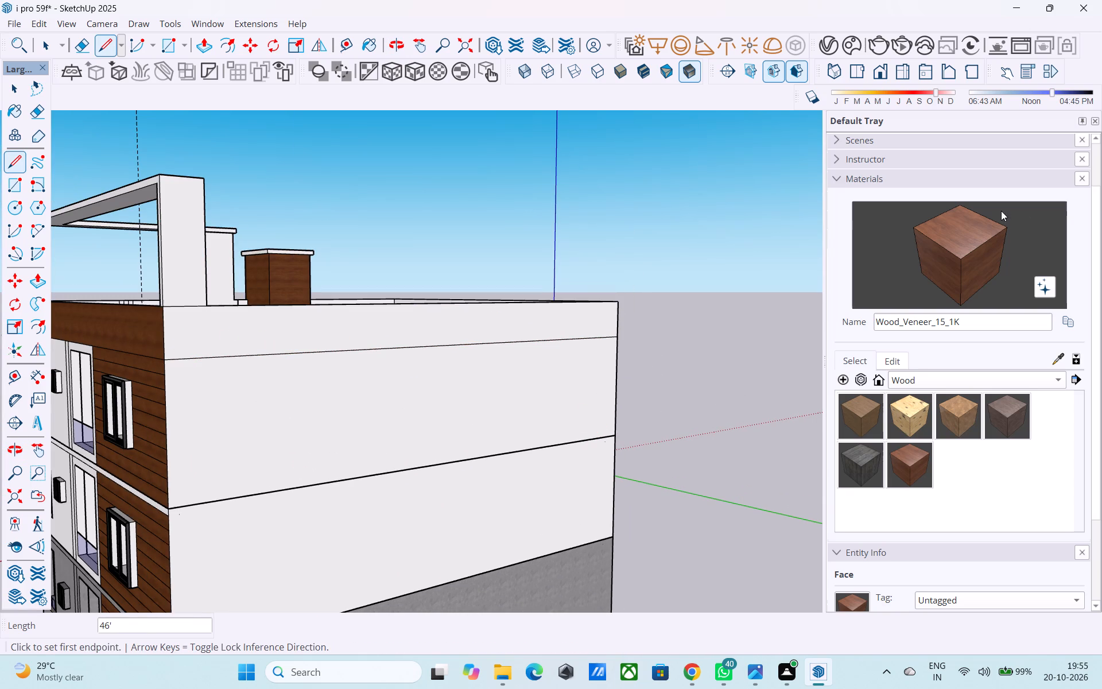
{"action": "left_click", "coordinate": [525, 322]}
Save the model with the finished parapet bands.
{"action": "middle_click_drag", "start_coordinate": [724, 315], "coordinate": [597, 351]}
{"action": "scroll", "coordinate": [588, 349], "scroll_direction": "down", "scroll_amount": 3}
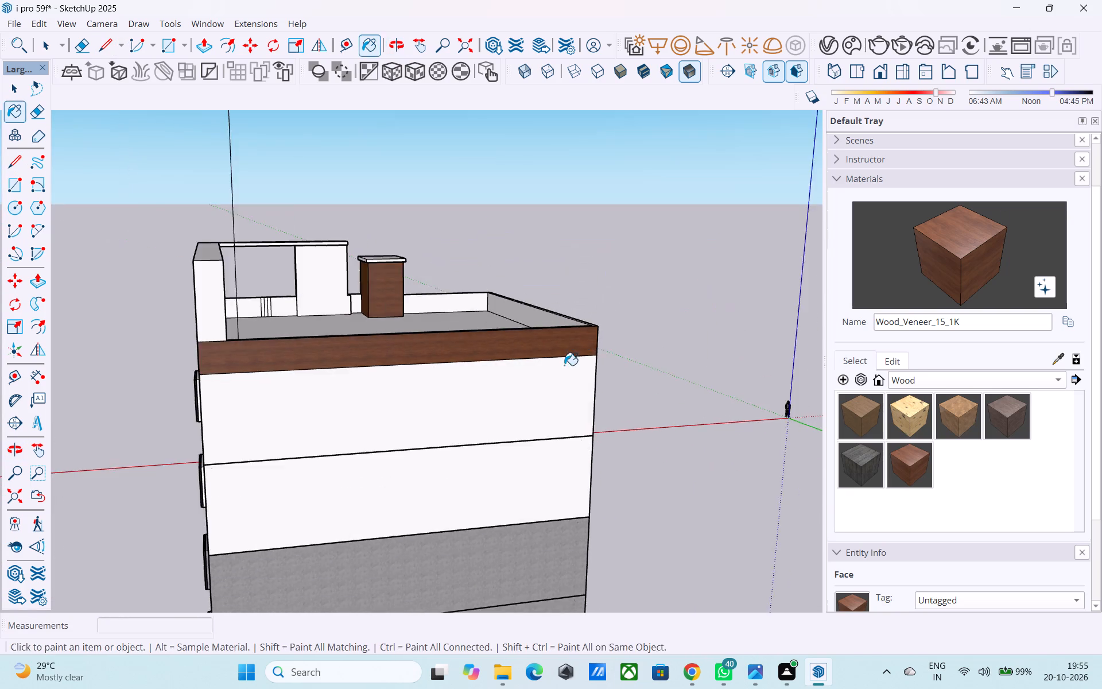
{"action": "middle_click_drag", "start_coordinate": [560, 369], "coordinate": [902, 366]}
{"action": "middle_click_drag", "start_coordinate": [527, 370], "coordinate": [770, 349]}
{"action": "middle_click_drag", "start_coordinate": [518, 354], "coordinate": [715, 354]}
{"action": "scroll", "coordinate": [705, 343], "scroll_direction": "down", "scroll_amount": 6}
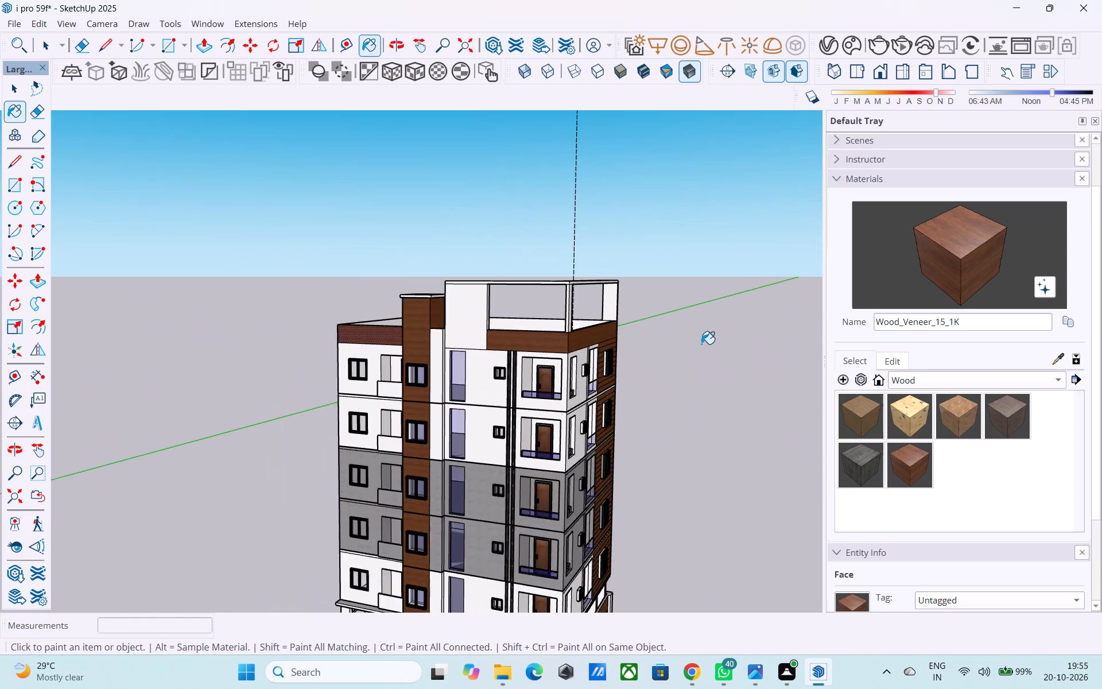
{"action": "scroll", "coordinate": [701, 344], "scroll_direction": "down", "scroll_amount": 2}
{"action": "middle_click_drag", "start_coordinate": [694, 352], "coordinate": [665, 309]}
{"action": "key", "text": "space"}
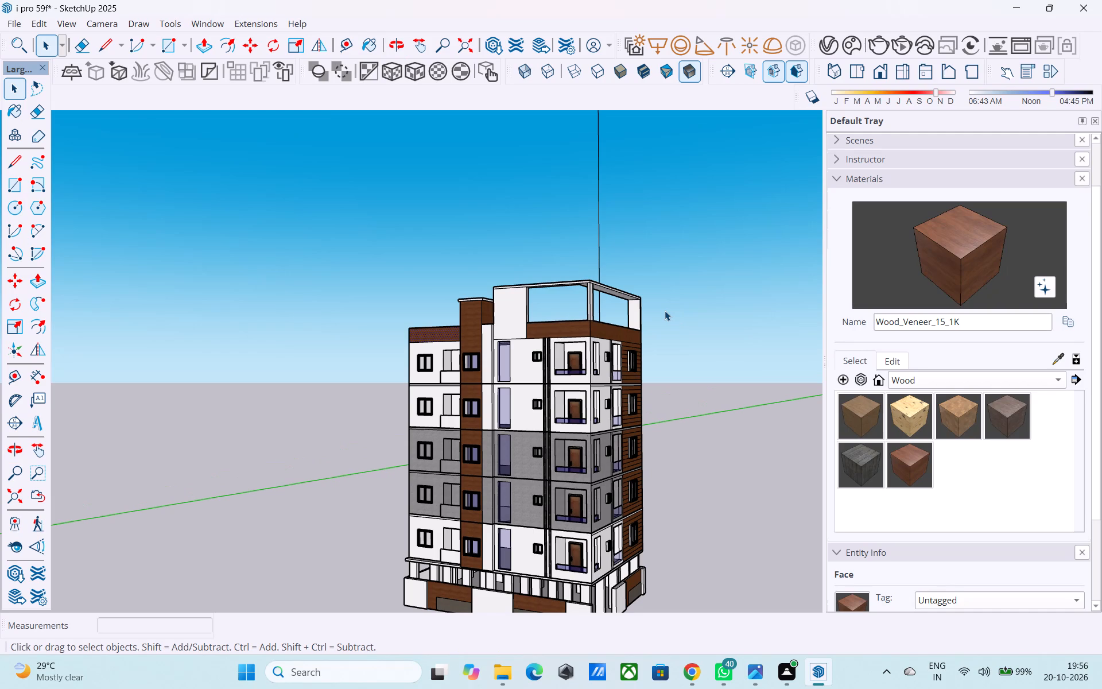
{"action": "key", "text": "ctrl+s"}
Examine the whole building from above and from low angles, comparing the parapet bands, rooftop frame and facades.
{"action": "scroll", "coordinate": [447, 260], "scroll_direction": "down", "scroll_amount": 5}
{"action": "middle_click_drag", "start_coordinate": [395, 258], "coordinate": [394, 417]}
{"action": "middle_click_drag", "start_coordinate": [494, 304], "coordinate": [504, 342]}
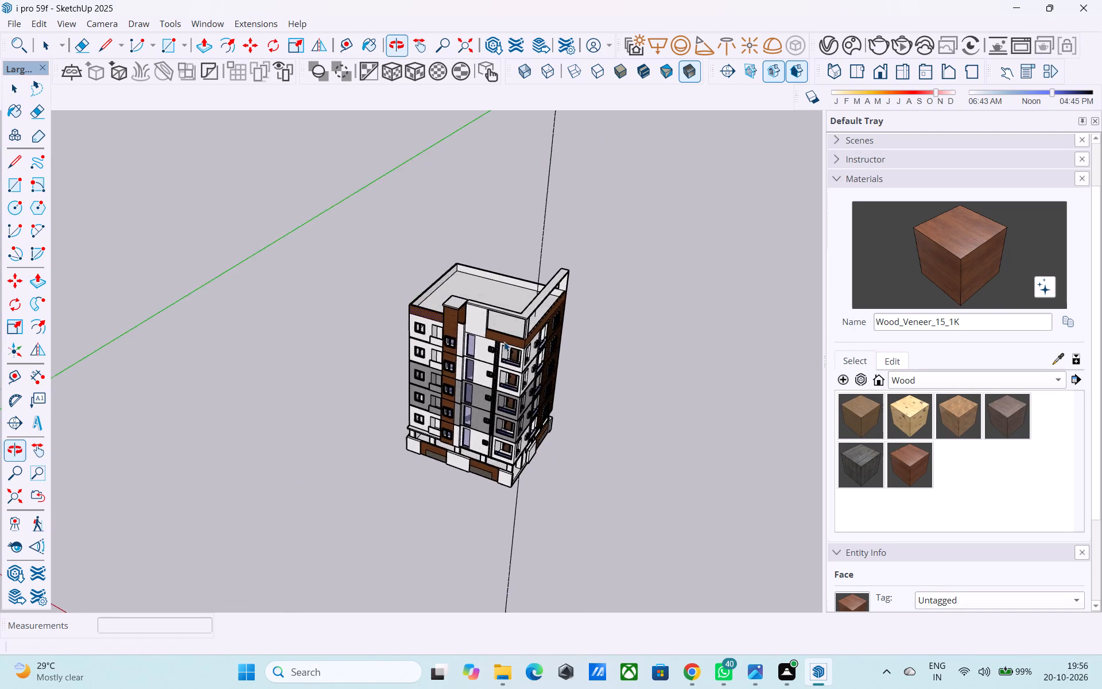
{"action": "scroll", "coordinate": [504, 342], "scroll_direction": "up", "scroll_amount": 5}
{"action": "middle_click_drag", "start_coordinate": [506, 361], "coordinate": [472, 129]}
{"action": "scroll", "coordinate": [526, 227], "scroll_direction": "up", "scroll_amount": 3}
{"action": "scroll", "coordinate": [526, 229], "scroll_direction": "down", "scroll_amount": 4}
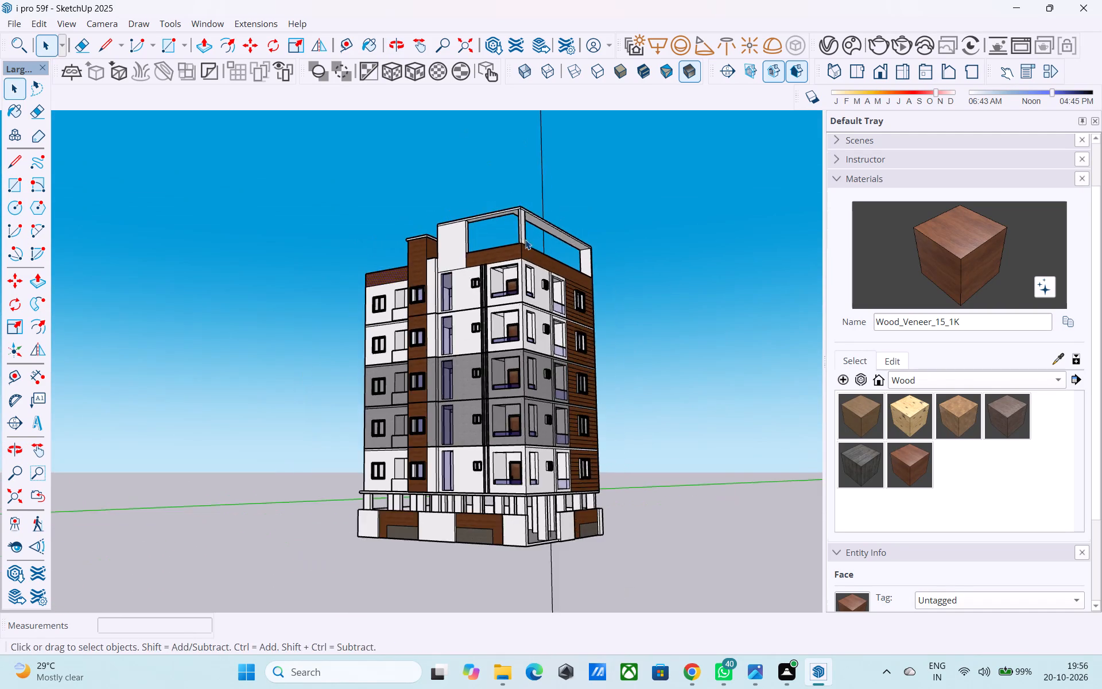
{"action": "middle_click_drag", "start_coordinate": [526, 250], "coordinate": [546, 346]}
{"action": "scroll", "coordinate": [545, 349], "scroll_direction": "up", "scroll_amount": 3}
{"action": "scroll", "coordinate": [544, 354], "scroll_direction": "down", "scroll_amount": 3}
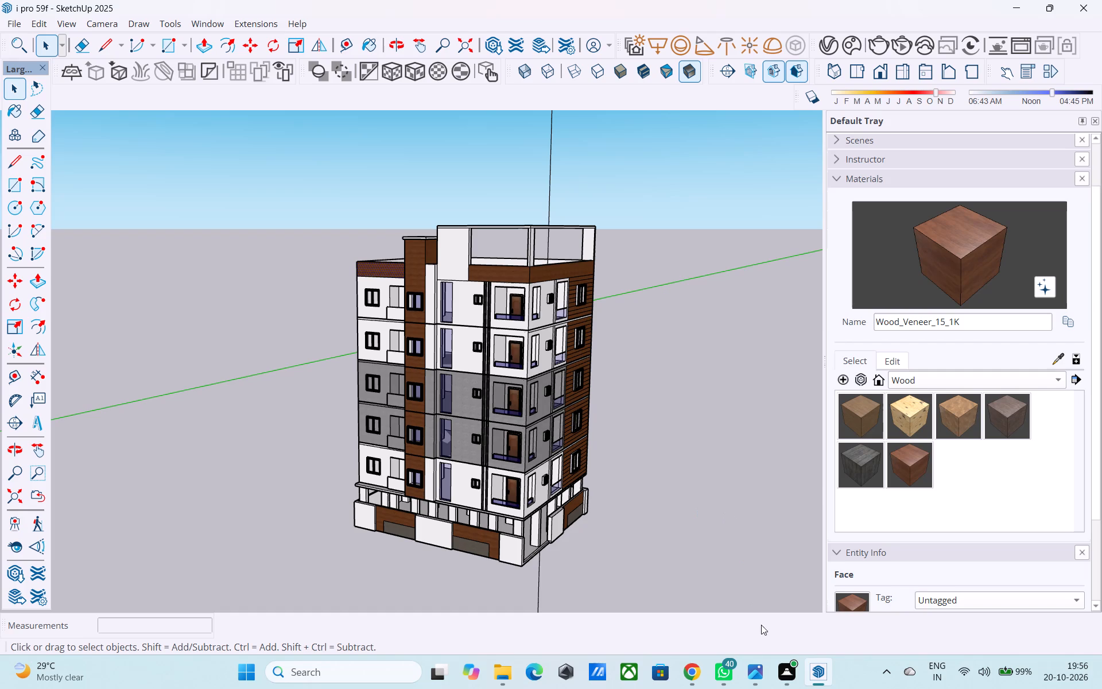
{"action": "middle_click_drag", "start_coordinate": [543, 394], "coordinate": [536, 370]}
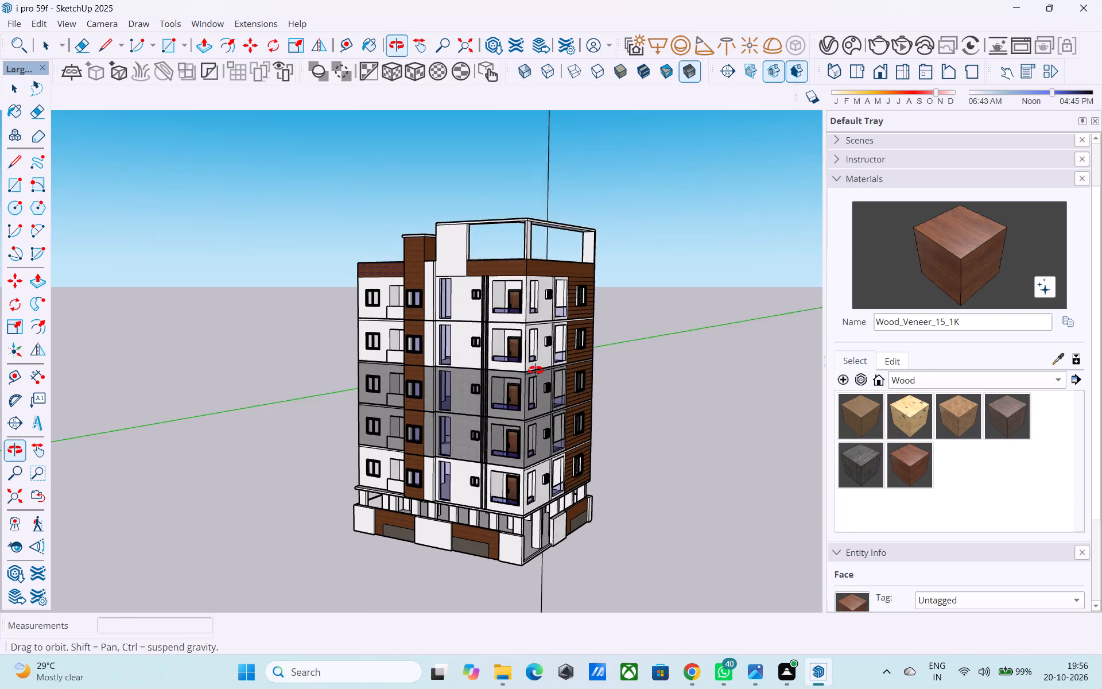
{"action": "middle_click_drag", "start_coordinate": [536, 370], "coordinate": [529, 242]}
{"action": "middle_click_drag", "start_coordinate": [562, 181], "coordinate": [581, 497]}
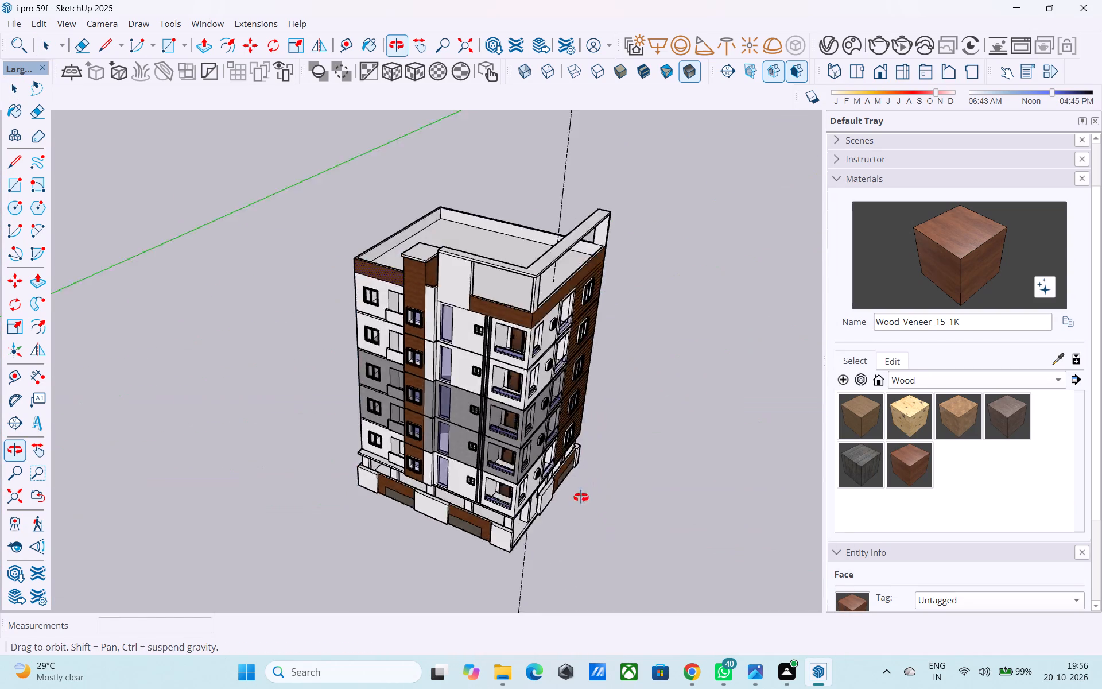
Push/Pull the inner face of the rooftop frame's gate-side top beam 2' inward over the roof.
{"action": "middle_click_drag", "start_coordinate": [581, 497], "coordinate": [904, 586]}
{"action": "scroll", "coordinate": [547, 242], "scroll_direction": "up", "scroll_amount": 14}
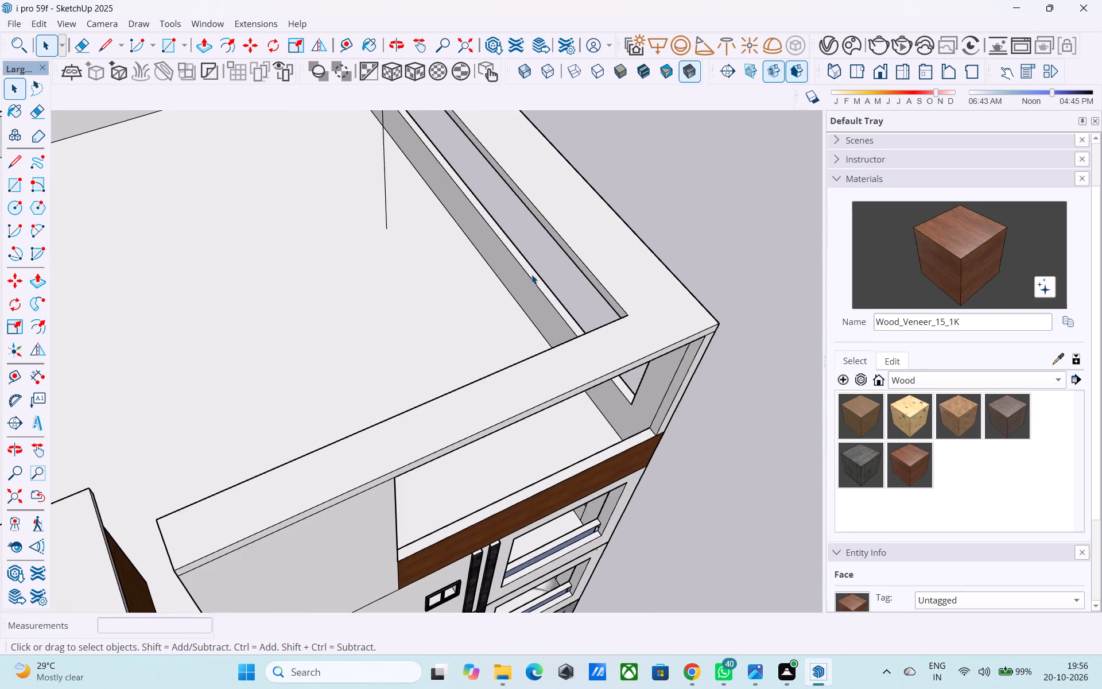
{"action": "scroll", "coordinate": [570, 279], "scroll_direction": "up", "scroll_amount": 5}
{"action": "left_click", "coordinate": [619, 288]}
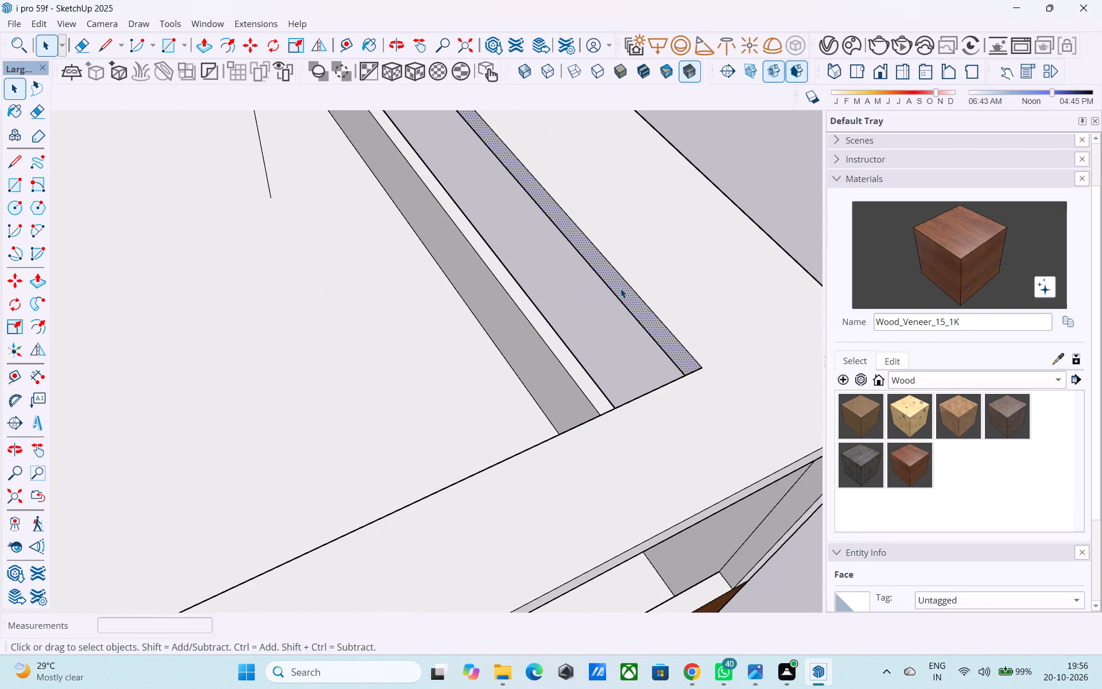
{"action": "key", "text": "p"}
{"action": "left_click", "coordinate": [620, 288]}
{"action": "key", "text": "2"}
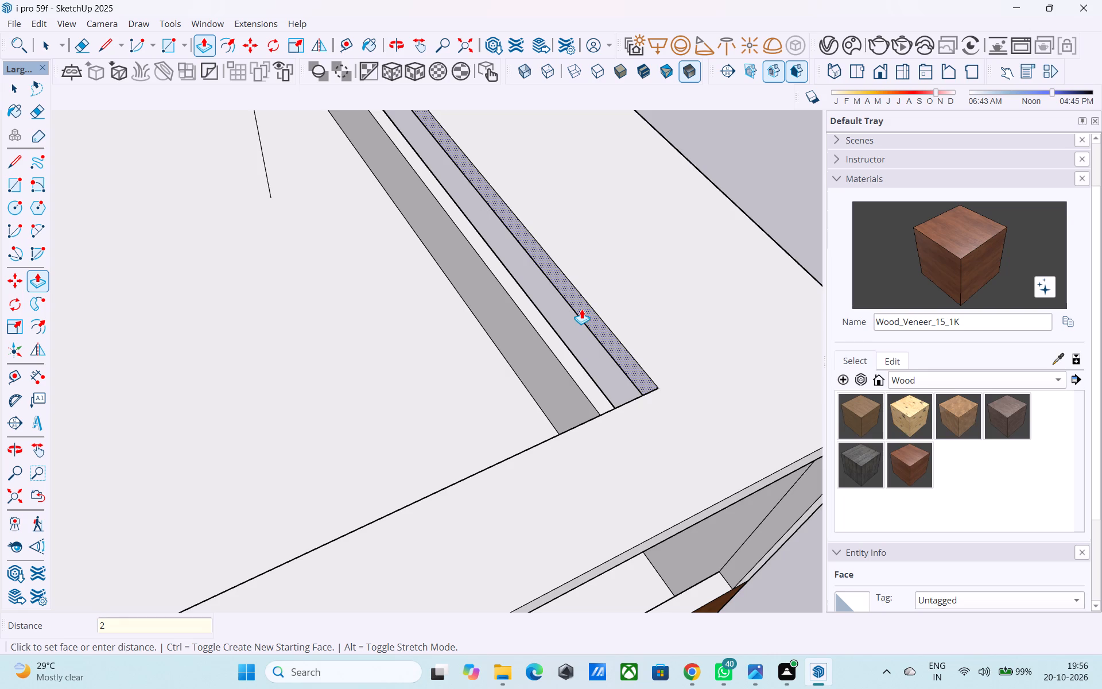
{"action": "key", "text": "apostrophe"}
{"action": "key", "text": "Return"}
Examine the widened rooftop frame and the corner balconies from below.
{"action": "scroll", "coordinate": [569, 318], "scroll_direction": "down", "scroll_amount": 16}
{"action": "middle_click_drag", "start_coordinate": [459, 411], "coordinate": [292, 144]}
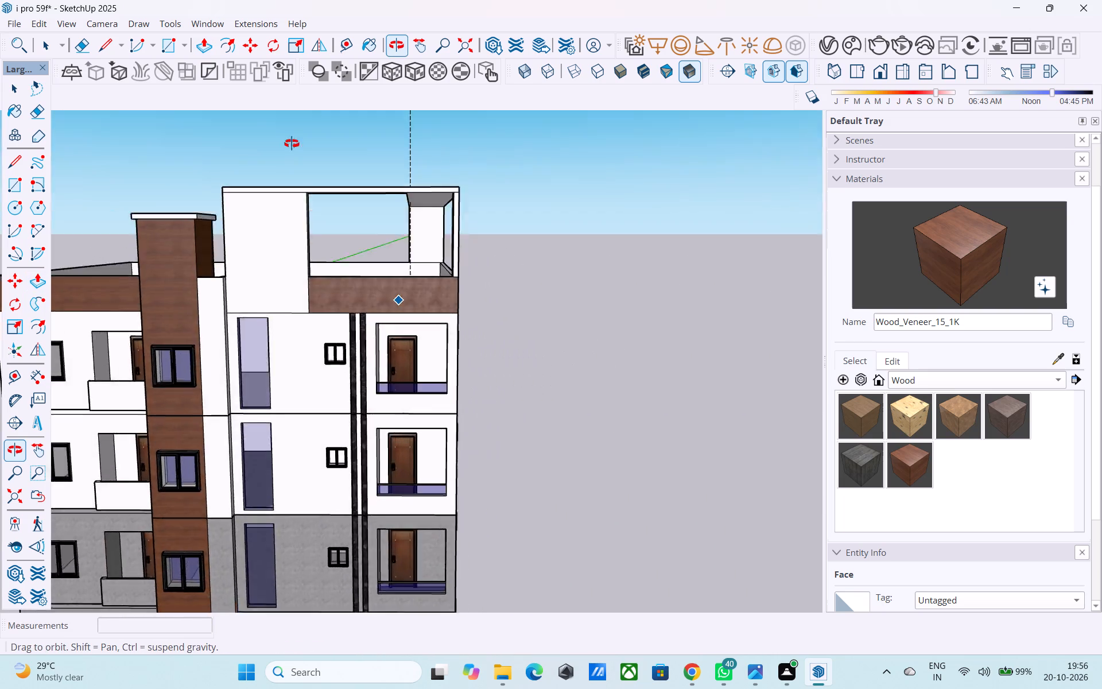
{"action": "middle_click_drag", "start_coordinate": [292, 144], "coordinate": [240, 95]}
{"action": "scroll", "coordinate": [239, 95], "scroll_direction": "down", "scroll_amount": 4}
{"action": "middle_click_drag", "start_coordinate": [321, 256], "coordinate": [242, 179]}
{"action": "scroll", "coordinate": [328, 230], "scroll_direction": "up", "scroll_amount": 6}
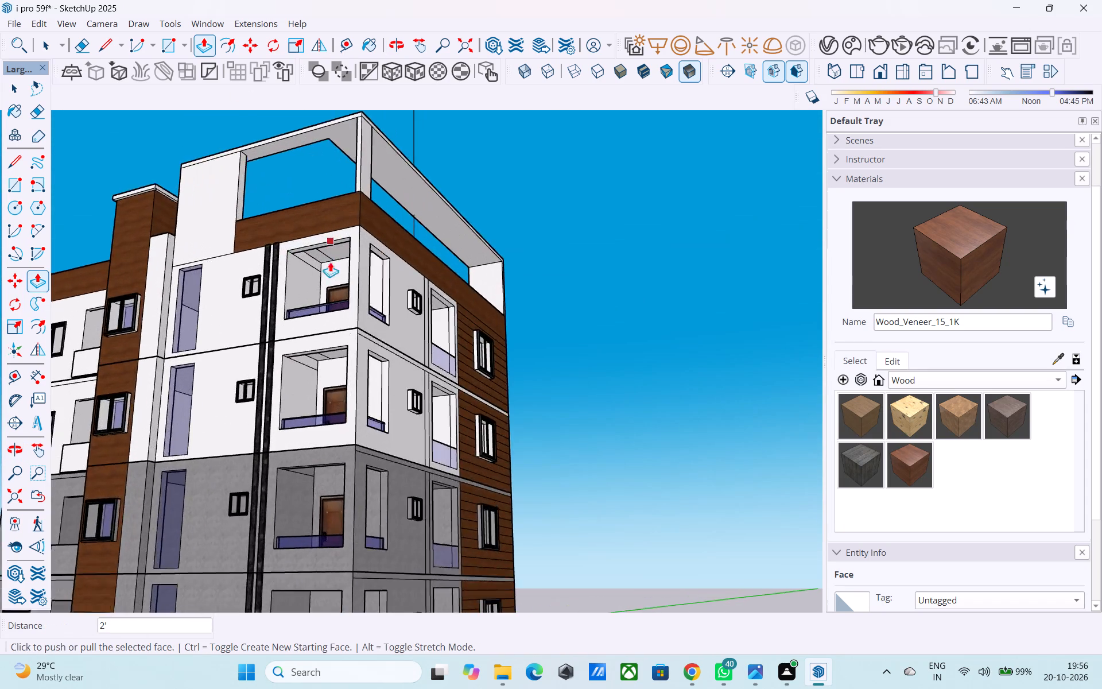
{"action": "scroll", "coordinate": [330, 262], "scroll_direction": "up", "scroll_amount": 2}
{"action": "scroll", "coordinate": [298, 239], "scroll_direction": "down", "scroll_amount": 8}
{"action": "scroll", "coordinate": [298, 234], "scroll_direction": "up", "scroll_amount": 1}
{"action": "scroll", "coordinate": [299, 234], "scroll_direction": "down", "scroll_amount": 4}
{"action": "scroll", "coordinate": [295, 219], "scroll_direction": "up", "scroll_amount": 1}
{"action": "scroll", "coordinate": [294, 216], "scroll_direction": "down", "scroll_amount": 7}
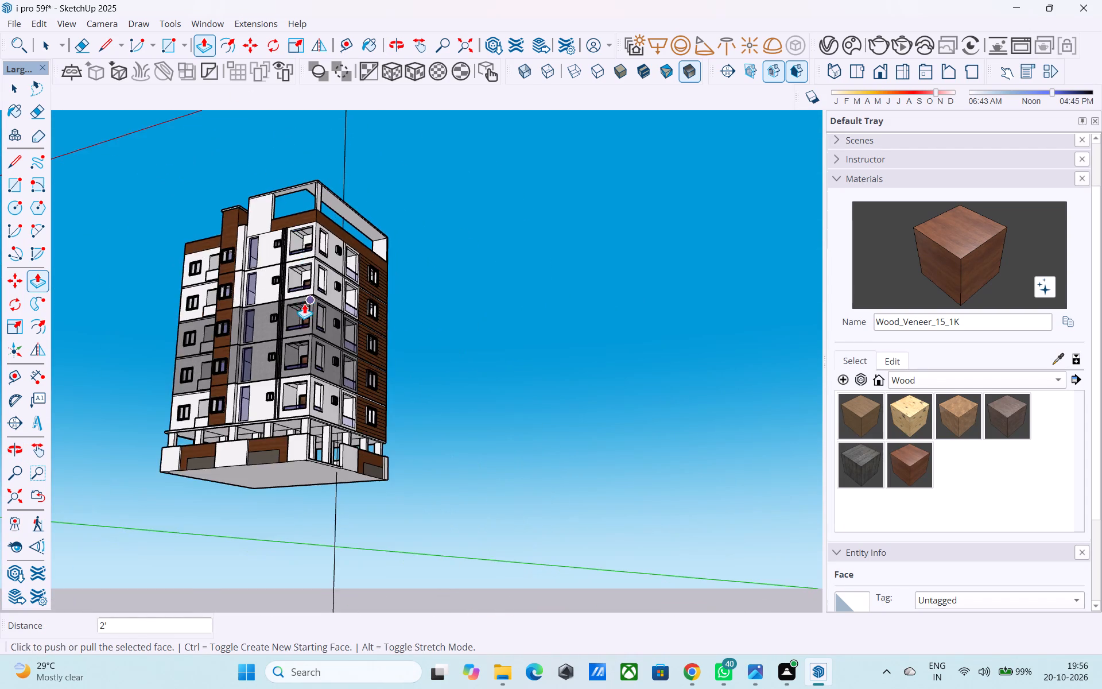
Erase the stray line across the ceiling and the line along the side wall in the lowest floor's corner balcony.
{"action": "scroll", "coordinate": [304, 304], "scroll_direction": "down", "scroll_amount": 3}
{"action": "scroll", "coordinate": [313, 404], "scroll_direction": "up", "scroll_amount": 5}
{"action": "scroll", "coordinate": [287, 329], "scroll_direction": "up", "scroll_amount": 18}
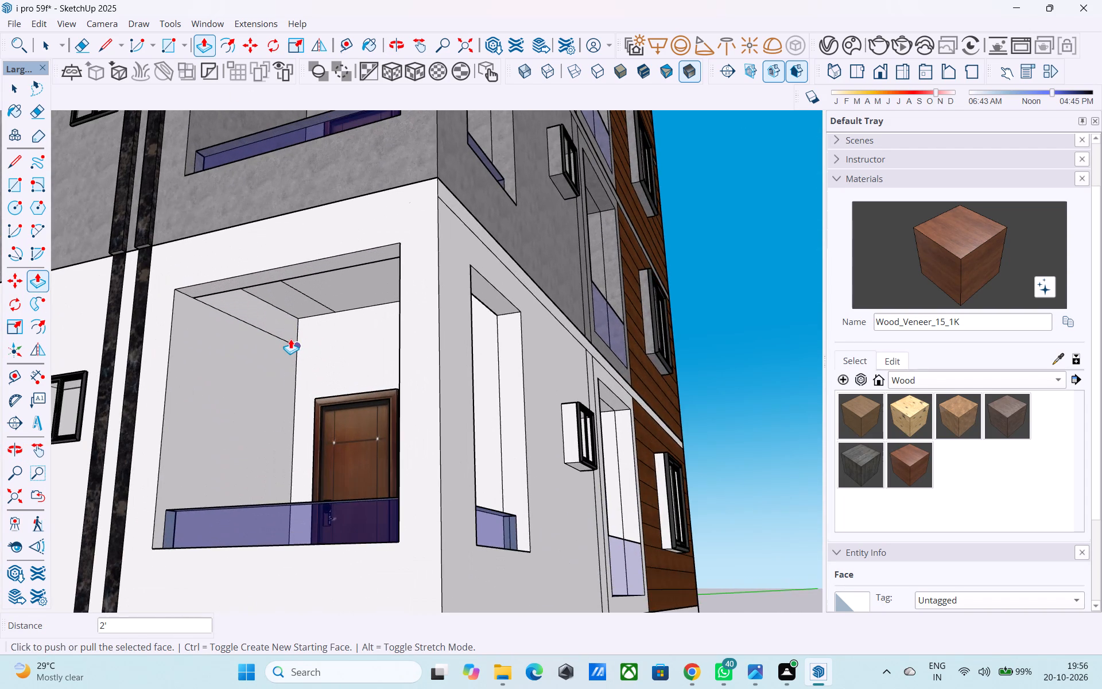
{"action": "key", "text": "space"}
{"action": "double_click", "coordinate": [281, 335]}
{"action": "middle_click_drag", "start_coordinate": [288, 311], "coordinate": [274, 300]}
{"action": "key", "text": "e"}
{"action": "scroll", "coordinate": [276, 300], "scroll_direction": "up", "scroll_amount": 2}
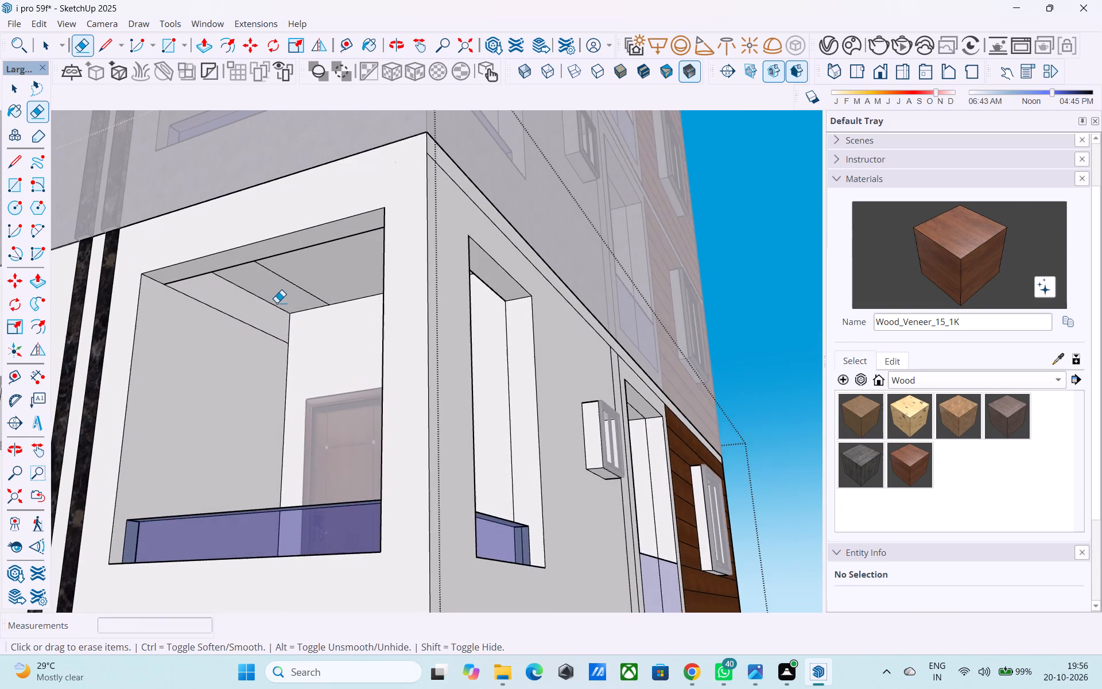
{"action": "scroll", "coordinate": [277, 303], "scroll_direction": "up", "scroll_amount": 2}
{"action": "left_click", "coordinate": [296, 279]}
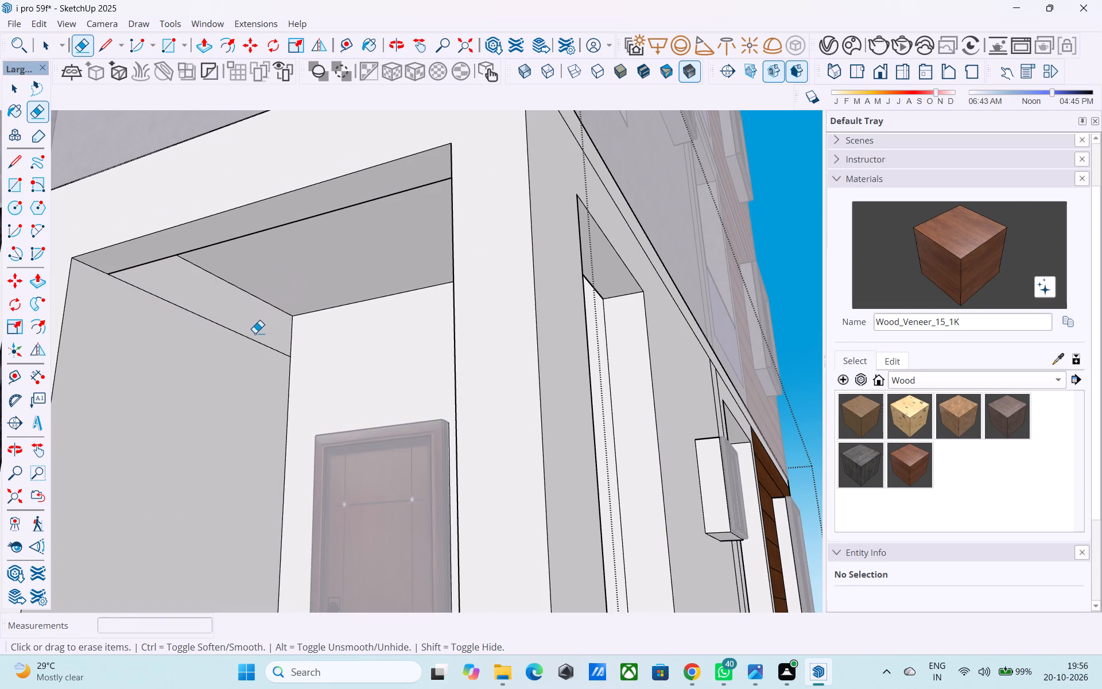
{"action": "left_click_drag", "start_coordinate": [255, 333], "coordinate": [254, 340]}
{"action": "scroll", "coordinate": [253, 340], "scroll_direction": "down", "scroll_amount": 16}
{"action": "scroll", "coordinate": [250, 457], "scroll_direction": "down", "scroll_amount": 6}
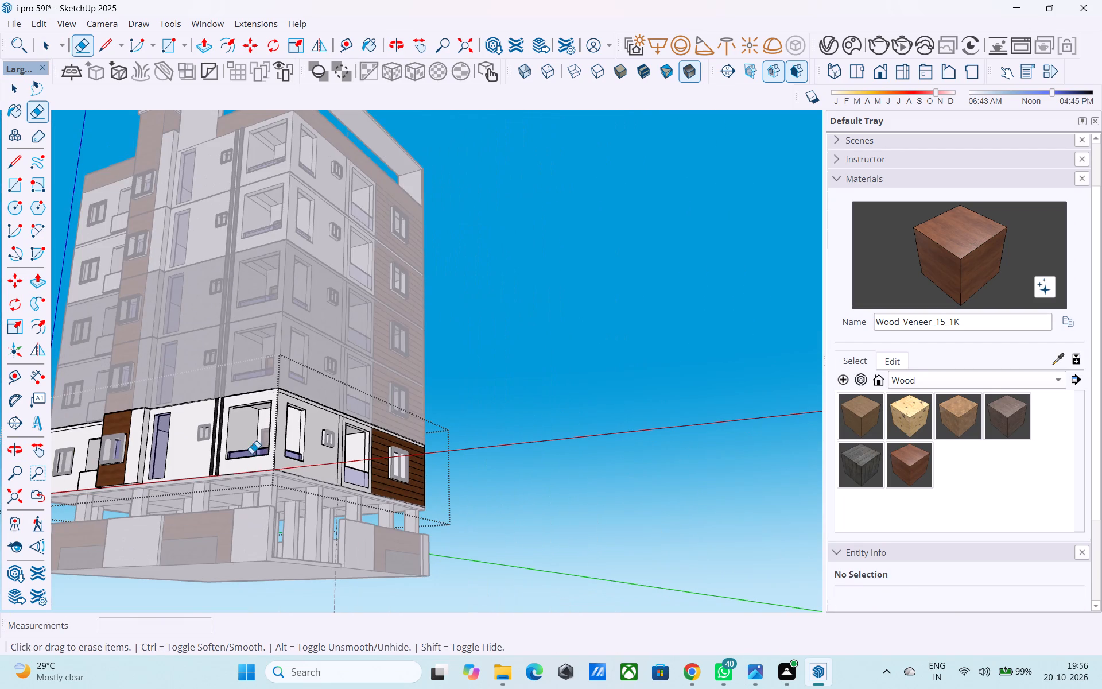
Erase the stray ceiling line and side-wall line in the corner balcony of the lower grey plaster floor.
{"action": "scroll", "coordinate": [277, 288], "scroll_direction": "up", "scroll_amount": 5}
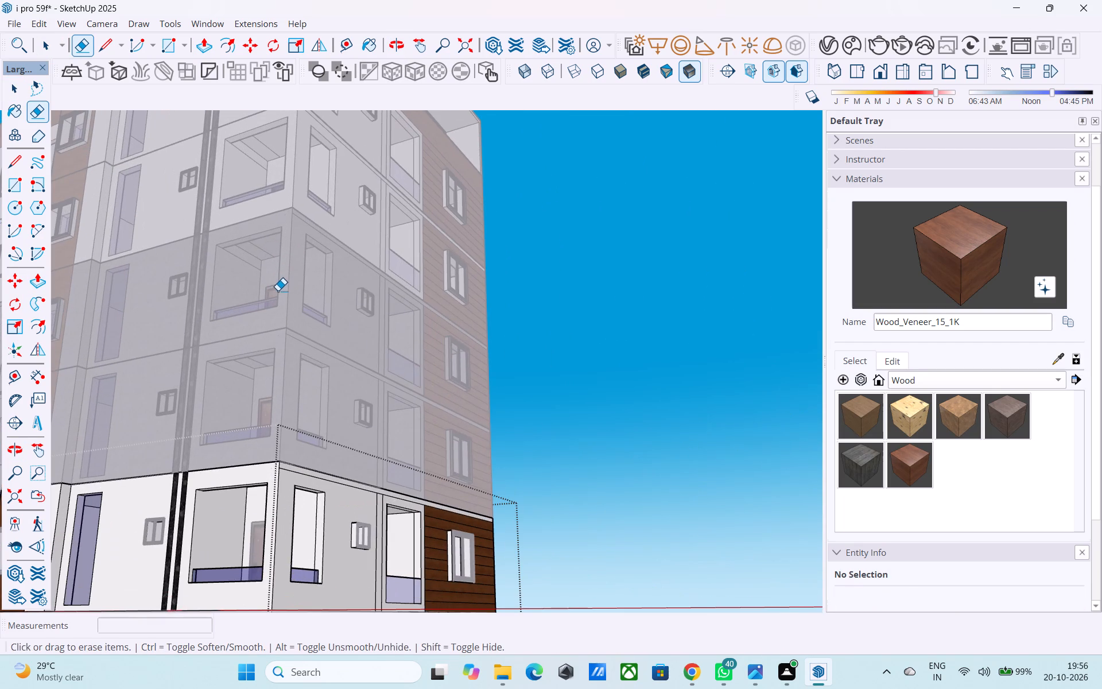
{"action": "key", "text": "space"}
{"action": "scroll", "coordinate": [304, 366], "scroll_direction": "up", "scroll_amount": 4}
{"action": "left_click", "coordinate": [293, 388]}
{"action": "scroll", "coordinate": [283, 384], "scroll_direction": "up", "scroll_amount": 4}
{"action": "double_click", "coordinate": [230, 343]}
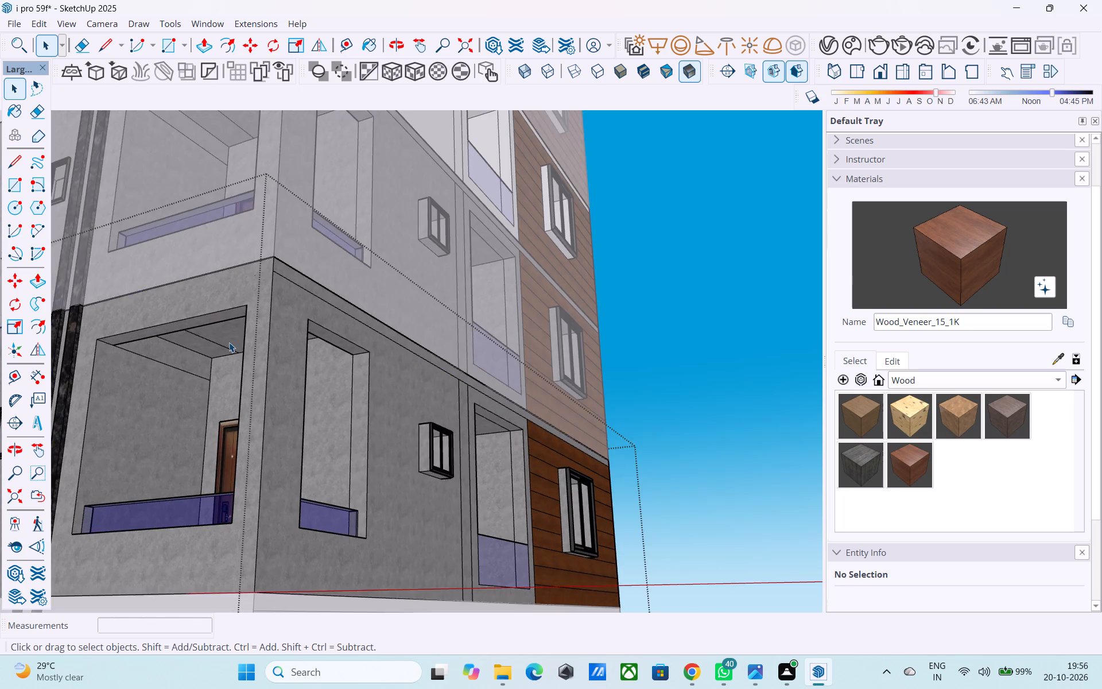
{"action": "scroll", "coordinate": [229, 342], "scroll_direction": "up", "scroll_amount": 3}
{"action": "middle_click_drag", "start_coordinate": [225, 340], "coordinate": [231, 328]}
{"action": "scroll", "coordinate": [231, 328], "scroll_direction": "up", "scroll_amount": 3}
{"action": "key", "text": "e"}
{"action": "scroll", "coordinate": [227, 326], "scroll_direction": "up", "scroll_amount": 5}
{"action": "left_click_drag", "start_coordinate": [210, 355], "coordinate": [177, 366]}
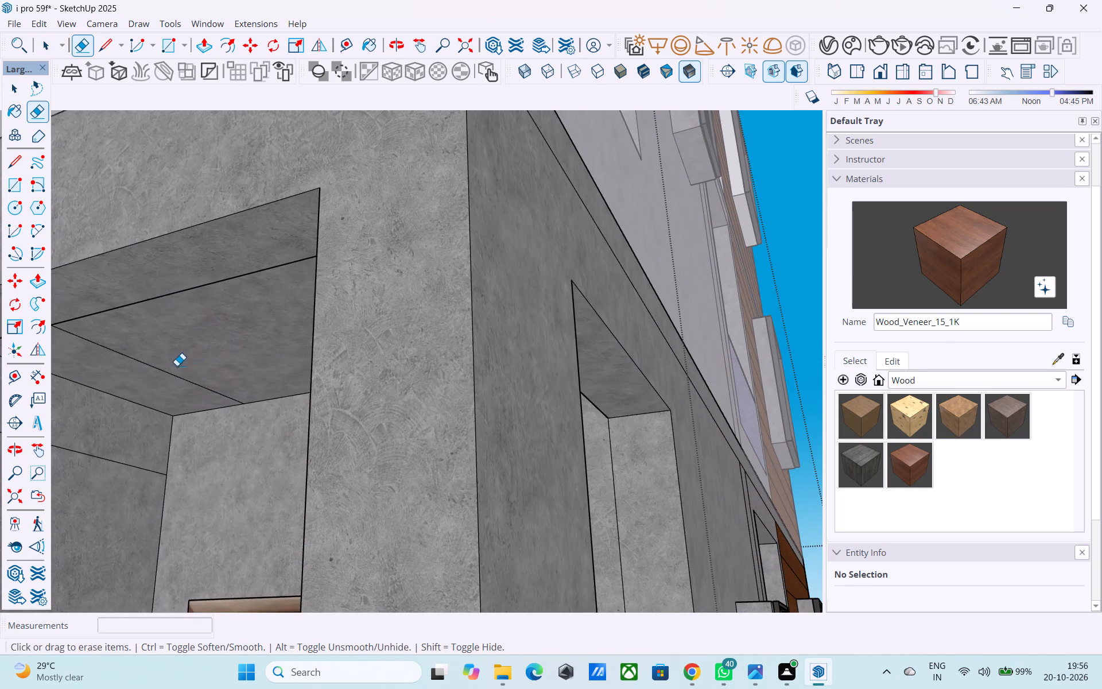
{"action": "left_click_drag", "start_coordinate": [177, 366], "coordinate": [167, 374]}
{"action": "key", "text": "ctrl+z"}
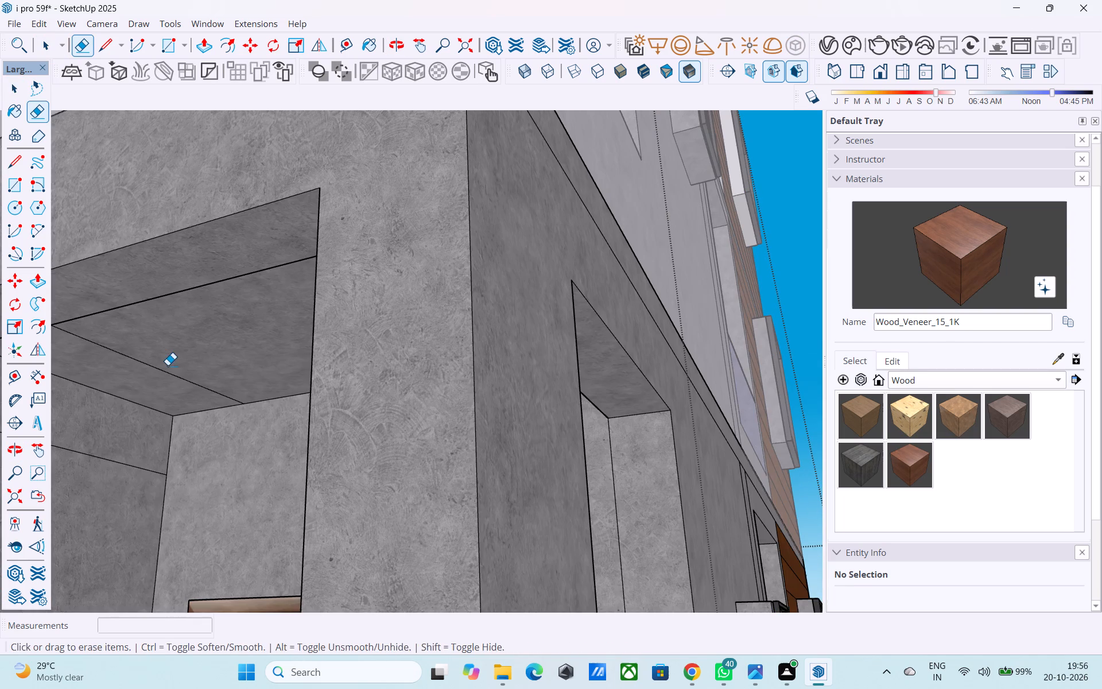
{"action": "key", "text": "space"}
{"action": "double_click", "coordinate": [168, 364]}
{"action": "key", "text": "e"}
{"action": "left_click_drag", "start_coordinate": [165, 363], "coordinate": [159, 365]}
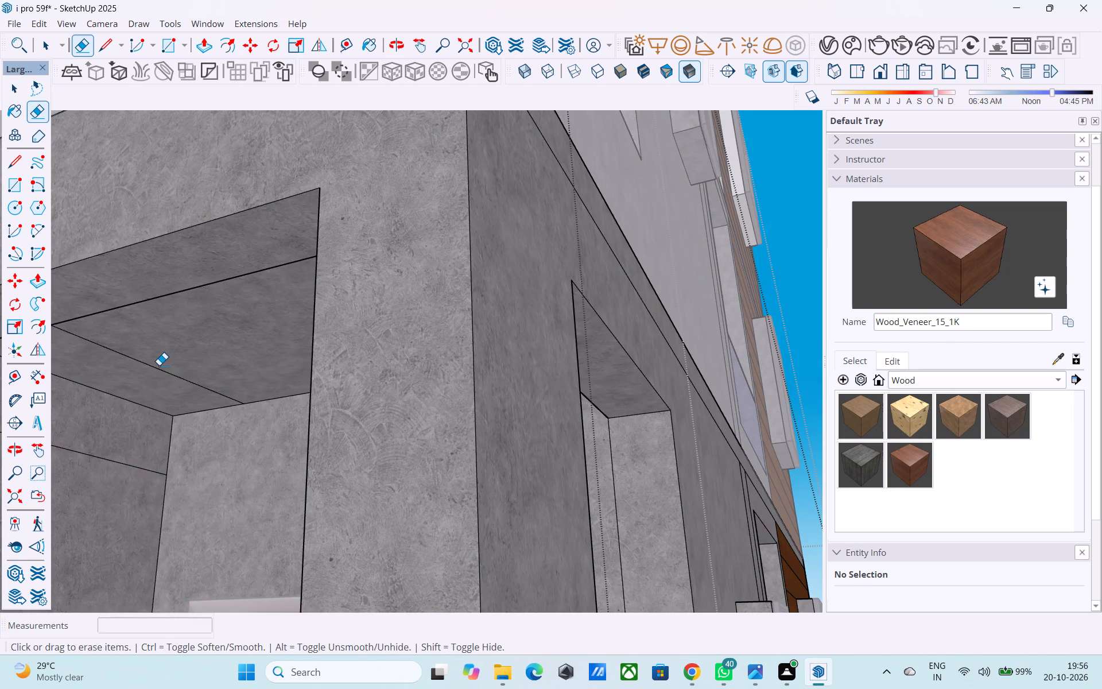
{"action": "left_click_drag", "start_coordinate": [159, 365], "coordinate": [154, 365]}
{"action": "scroll", "coordinate": [210, 313], "scroll_direction": "down", "scroll_amount": 6}
{"action": "left_click_drag", "start_coordinate": [161, 398], "coordinate": [160, 412]}
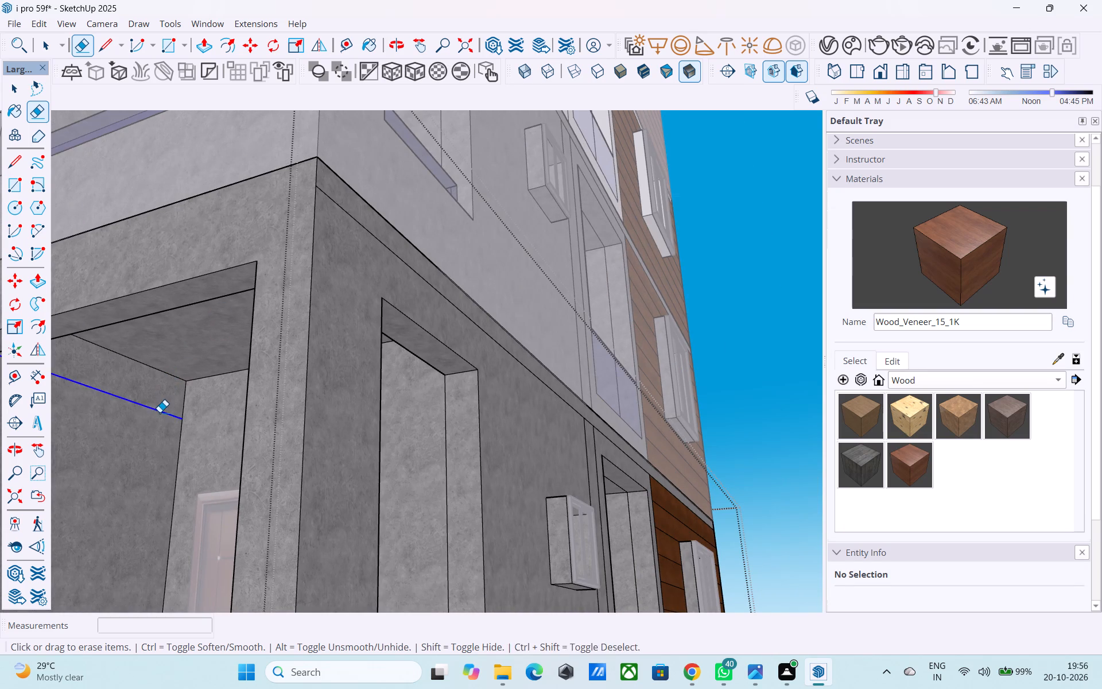
Examine the corner balconies from below, close the floor group, and view the whole building from several sides.
{"action": "scroll", "coordinate": [168, 422], "scroll_direction": "down", "scroll_amount": 12}
{"action": "scroll", "coordinate": [308, 441], "scroll_direction": "down", "scroll_amount": 5}
{"action": "middle_click_drag", "start_coordinate": [306, 440], "coordinate": [320, 529]}
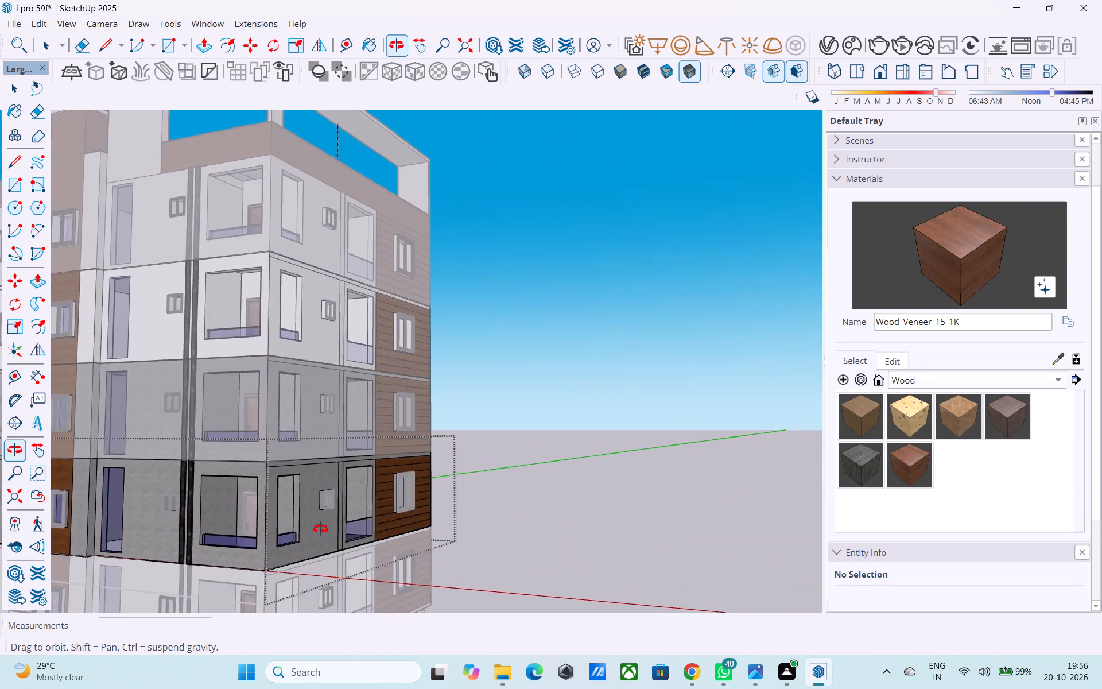
{"action": "middle_click_drag", "start_coordinate": [320, 529], "coordinate": [312, 378]}
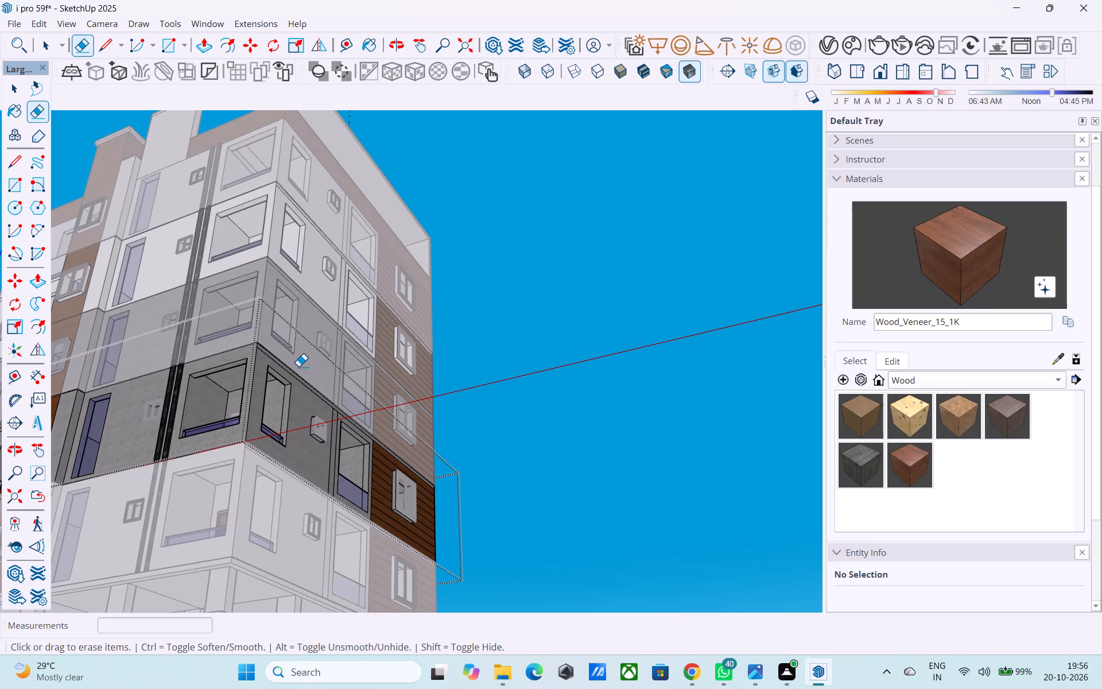
{"action": "key", "text": "space"}
{"action": "scroll", "coordinate": [315, 317], "scroll_direction": "down", "scroll_amount": 6}
{"action": "middle_click_drag", "start_coordinate": [318, 311], "coordinate": [325, 336]}
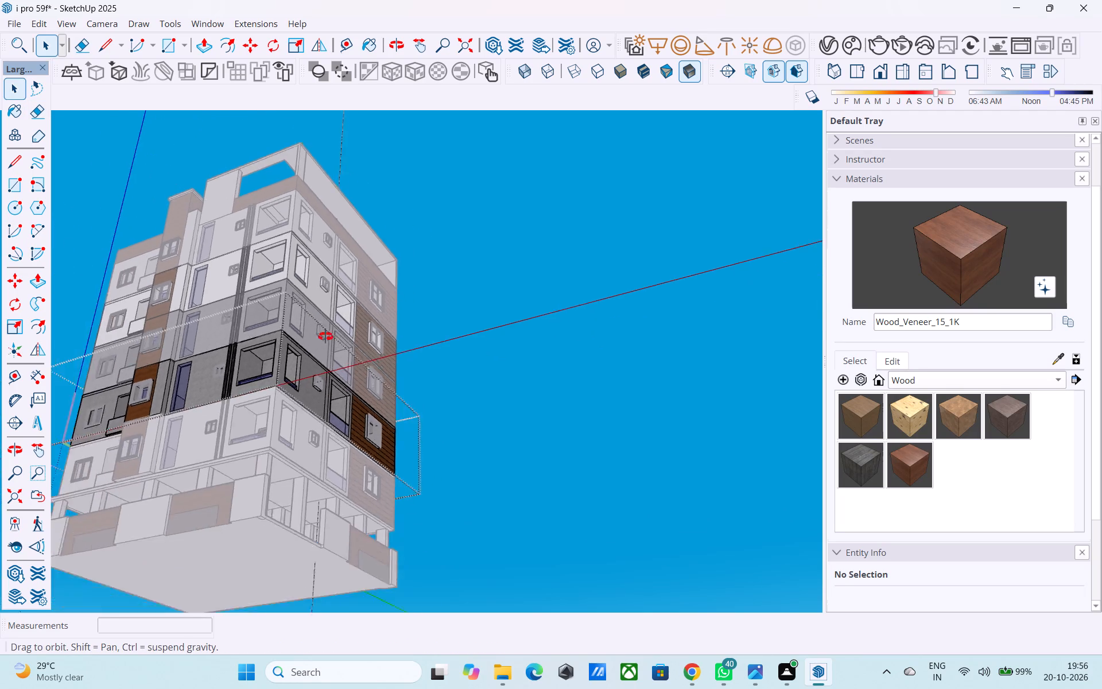
{"action": "middle_click_drag", "start_coordinate": [325, 336], "coordinate": [331, 496]}
{"action": "left_click", "coordinate": [597, 351]}
{"action": "left_click", "coordinate": [467, 336]}
{"action": "middle_click_drag", "start_coordinate": [460, 332], "coordinate": [444, 311]}
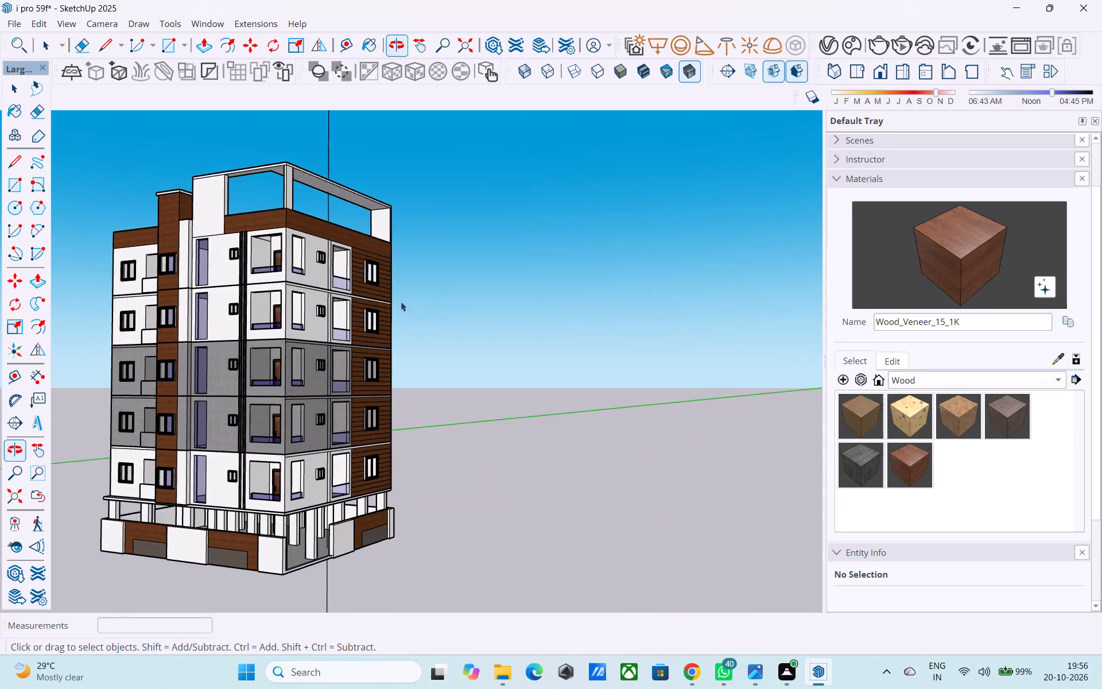
{"action": "scroll", "coordinate": [329, 318], "scroll_direction": "down", "scroll_amount": 6}
{"action": "middle_click_drag", "start_coordinate": [391, 276], "coordinate": [361, 273]}
{"action": "middle_click_drag", "start_coordinate": [388, 374], "coordinate": [329, 387]}
{"action": "scroll", "coordinate": [345, 466], "scroll_direction": "up", "scroll_amount": 4}
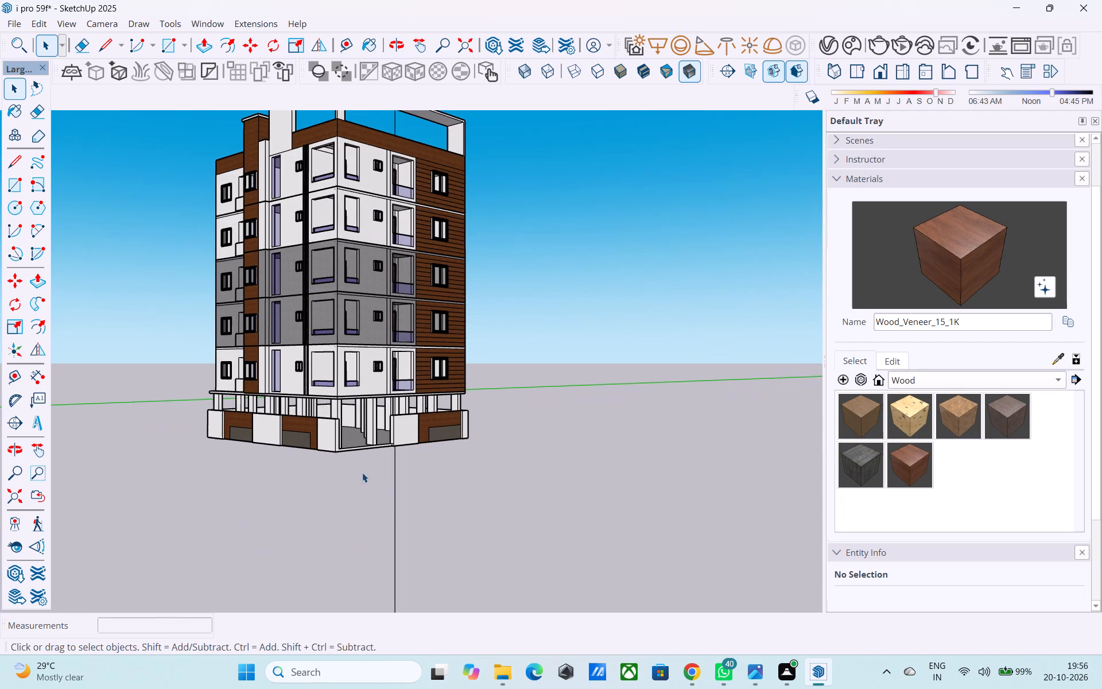
{"action": "scroll", "coordinate": [362, 473], "scroll_direction": "up", "scroll_amount": 1}
{"action": "scroll", "coordinate": [408, 485], "scroll_direction": "up", "scroll_amount": 4}
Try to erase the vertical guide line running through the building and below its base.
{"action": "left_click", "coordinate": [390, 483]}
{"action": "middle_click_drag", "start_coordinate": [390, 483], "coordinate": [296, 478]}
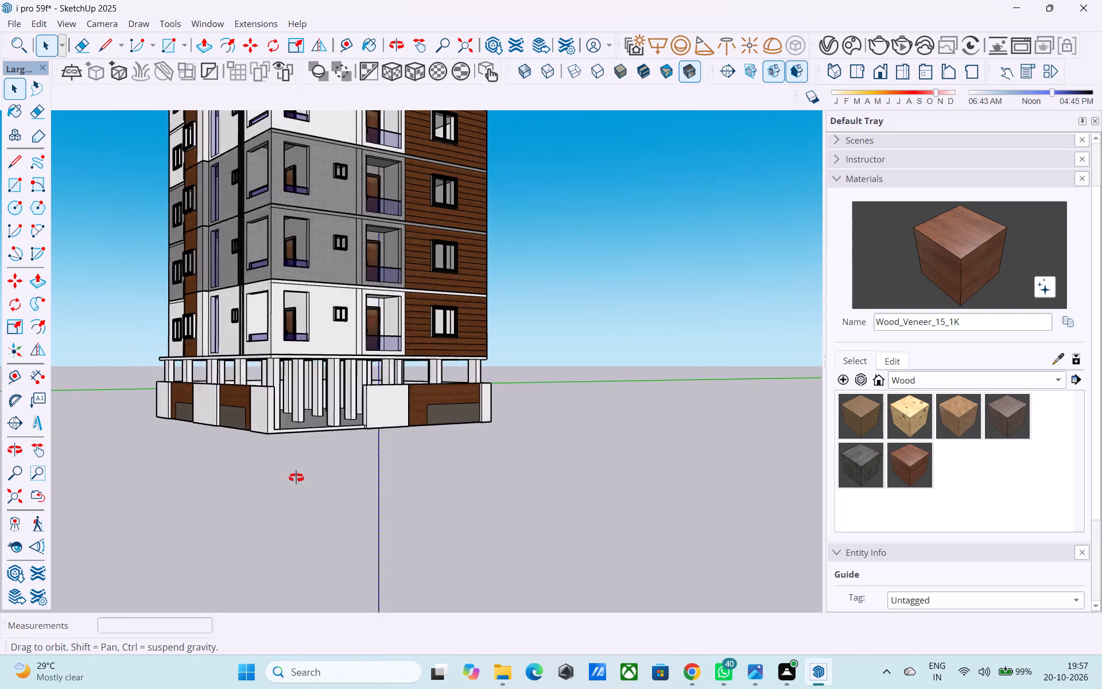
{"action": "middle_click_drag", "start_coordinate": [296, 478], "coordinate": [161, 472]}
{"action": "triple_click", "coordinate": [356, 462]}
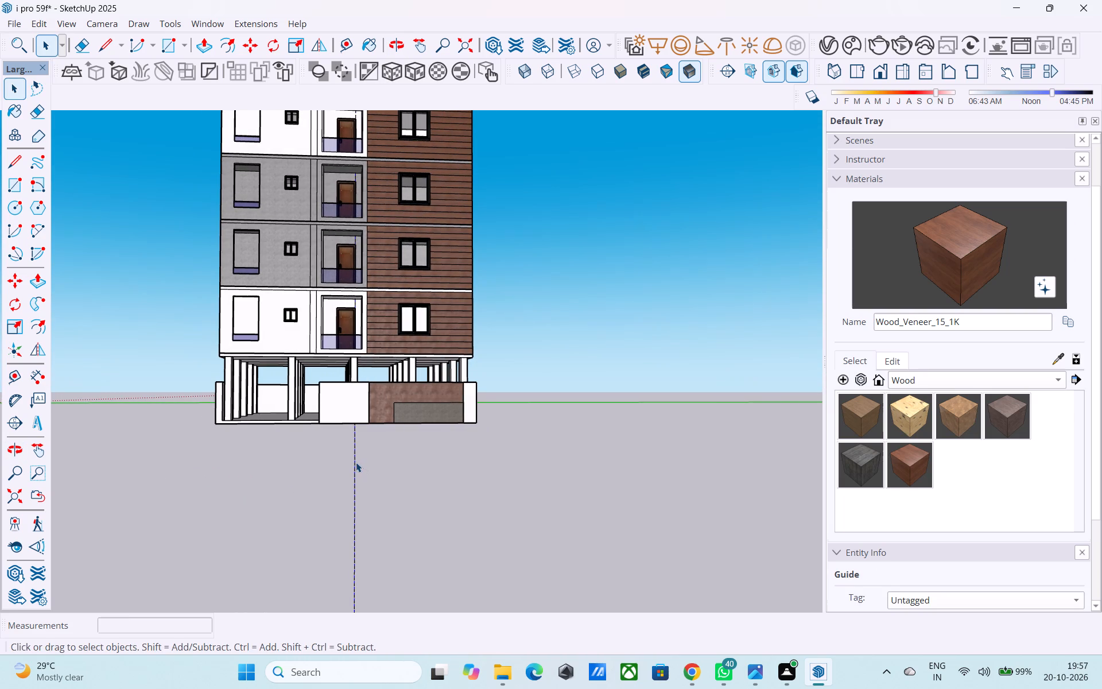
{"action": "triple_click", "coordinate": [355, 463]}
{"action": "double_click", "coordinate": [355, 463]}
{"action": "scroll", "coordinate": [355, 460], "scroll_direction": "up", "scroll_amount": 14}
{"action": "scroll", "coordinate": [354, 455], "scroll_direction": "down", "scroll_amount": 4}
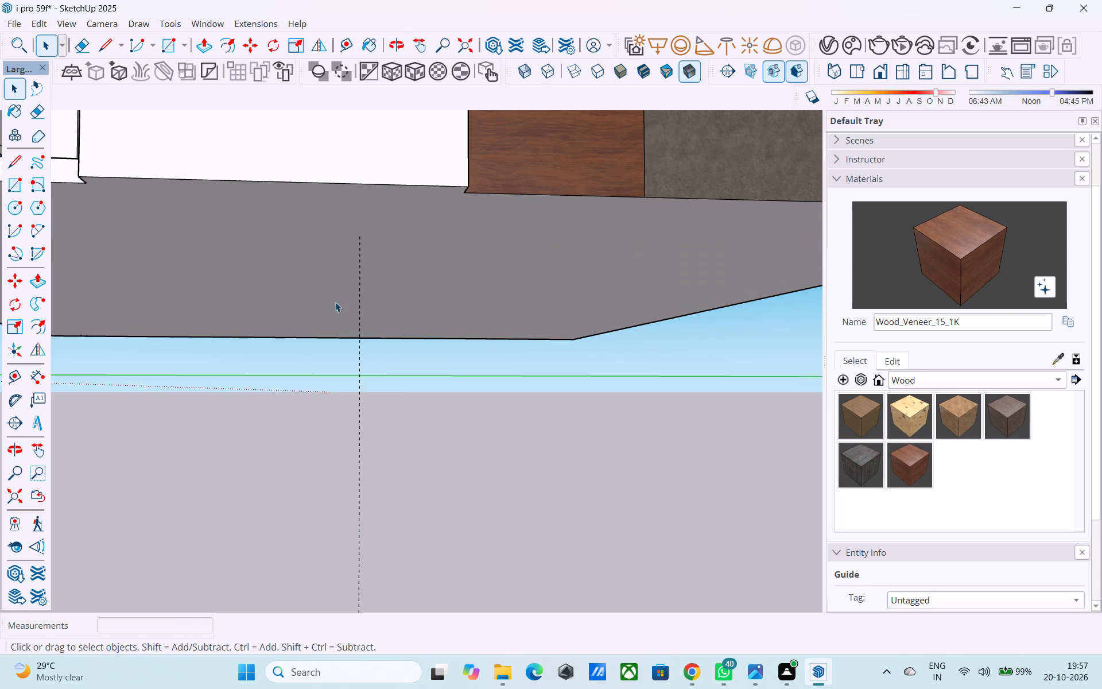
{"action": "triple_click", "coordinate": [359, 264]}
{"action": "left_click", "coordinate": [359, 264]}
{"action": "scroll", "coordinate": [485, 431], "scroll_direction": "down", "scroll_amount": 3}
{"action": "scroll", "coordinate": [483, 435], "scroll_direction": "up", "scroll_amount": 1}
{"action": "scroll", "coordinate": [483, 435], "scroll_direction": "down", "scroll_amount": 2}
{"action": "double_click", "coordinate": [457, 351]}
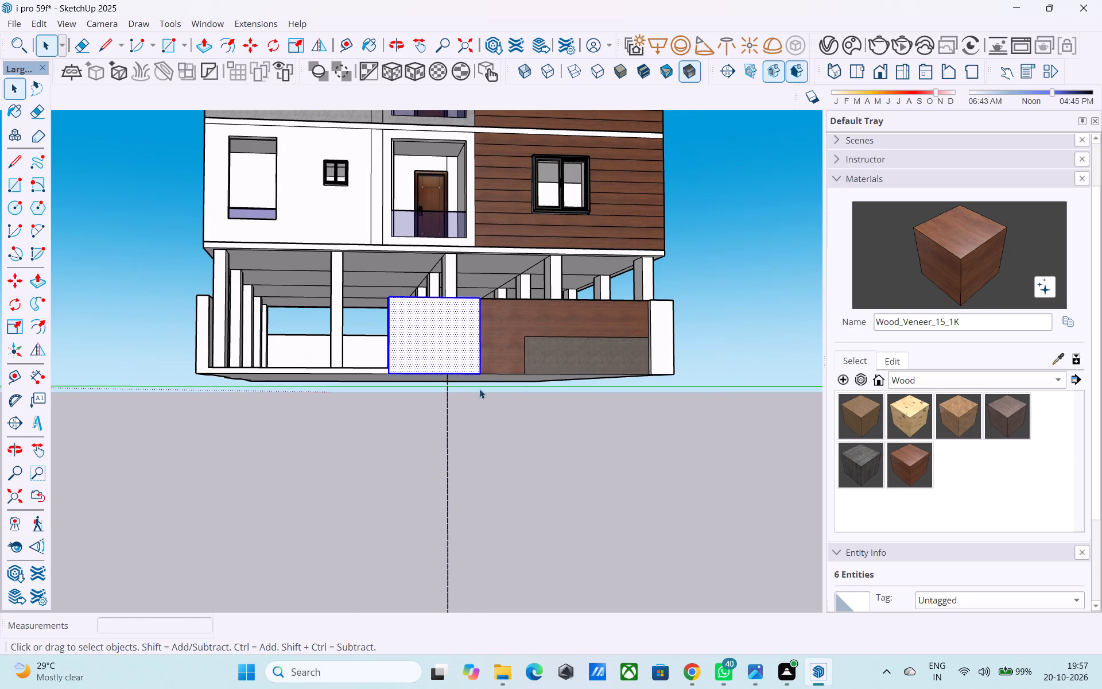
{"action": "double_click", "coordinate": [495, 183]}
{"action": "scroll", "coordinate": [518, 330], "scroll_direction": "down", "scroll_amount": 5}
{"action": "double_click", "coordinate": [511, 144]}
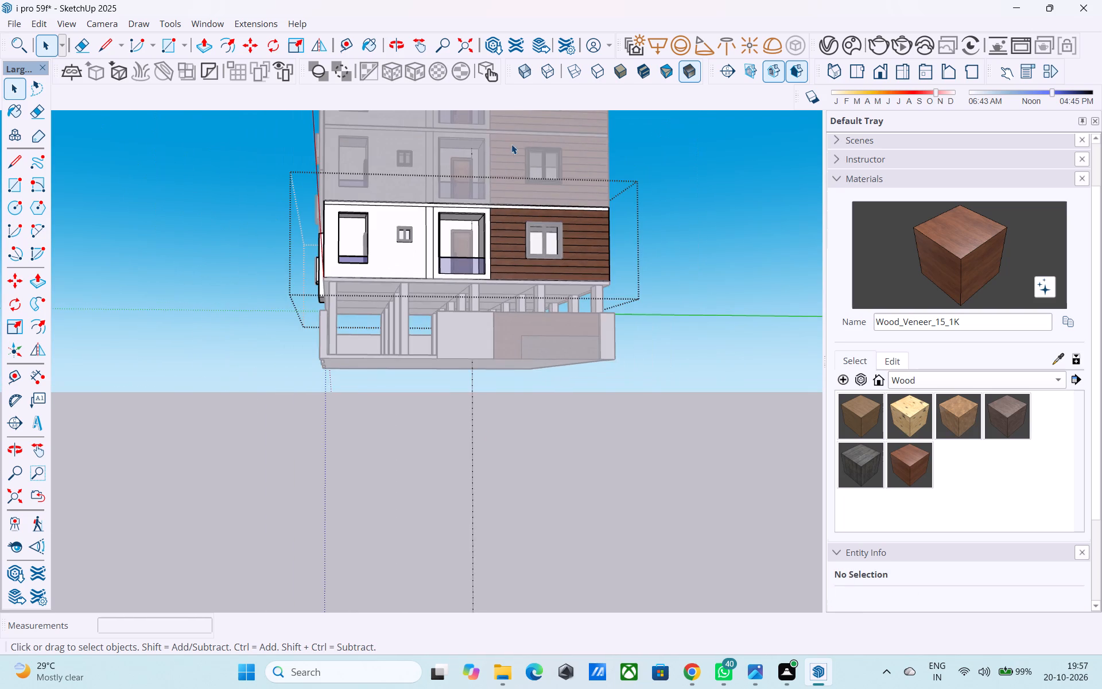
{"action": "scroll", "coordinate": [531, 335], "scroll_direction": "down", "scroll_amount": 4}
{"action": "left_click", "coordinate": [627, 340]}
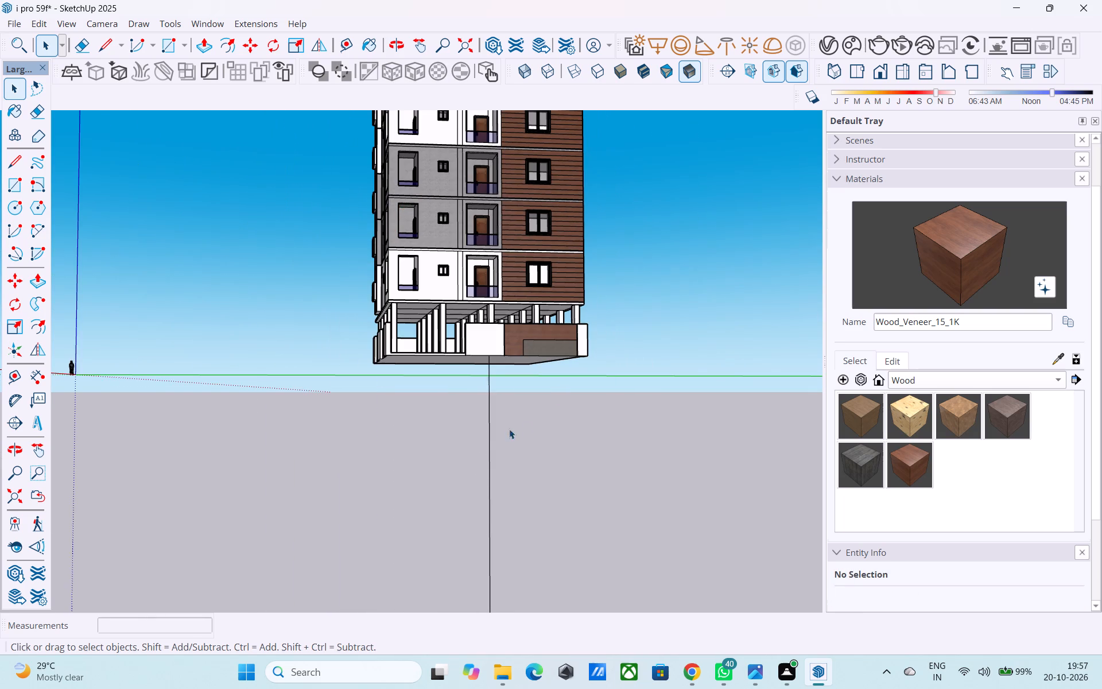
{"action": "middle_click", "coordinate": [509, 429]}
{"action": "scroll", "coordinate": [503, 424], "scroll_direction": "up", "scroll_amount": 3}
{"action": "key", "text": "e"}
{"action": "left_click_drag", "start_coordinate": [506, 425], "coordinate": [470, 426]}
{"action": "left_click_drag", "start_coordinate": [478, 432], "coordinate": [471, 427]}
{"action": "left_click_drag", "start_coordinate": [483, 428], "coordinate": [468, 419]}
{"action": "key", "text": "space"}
Examine the guide line, rooftop frame and parapet from above and along the facades.
{"action": "scroll", "coordinate": [478, 417], "scroll_direction": "down", "scroll_amount": 9}
{"action": "middle_click_drag", "start_coordinate": [481, 423], "coordinate": [519, 430]}
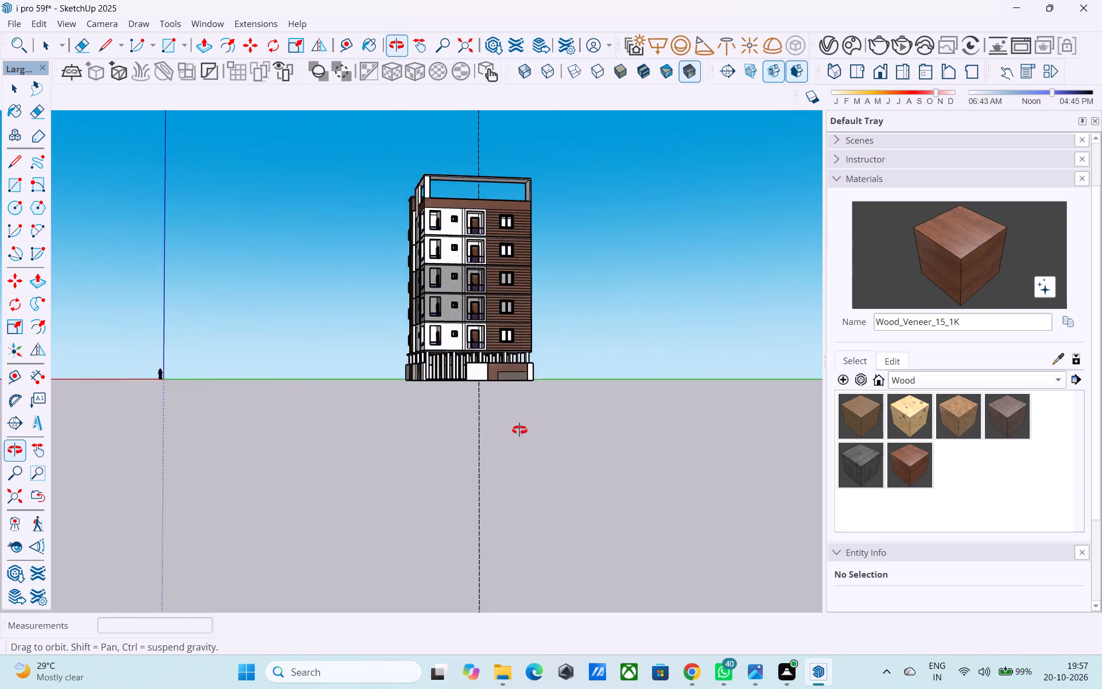
{"action": "middle_click_drag", "start_coordinate": [519, 430], "coordinate": [488, 586]}
{"action": "middle_click_drag", "start_coordinate": [470, 193], "coordinate": [484, 514]}
{"action": "scroll", "coordinate": [575, 340], "scroll_direction": "up", "scroll_amount": 4}
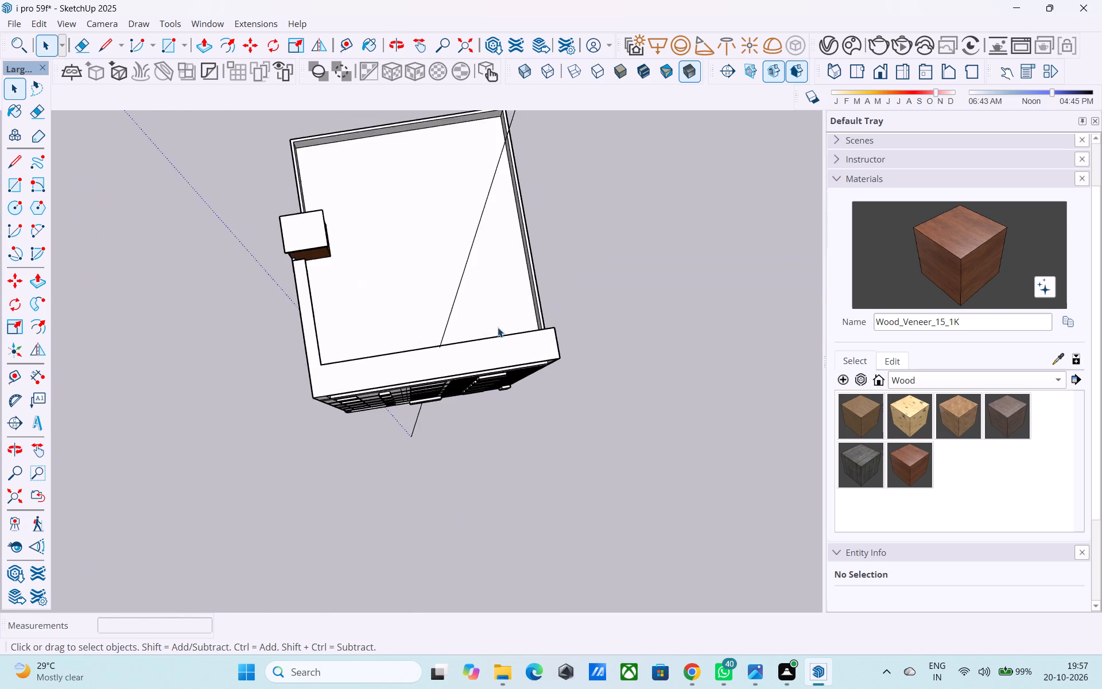
{"action": "scroll", "coordinate": [498, 327], "scroll_direction": "up", "scroll_amount": 3}
{"action": "double_click", "coordinate": [437, 326]}
{"action": "middle_click_drag", "start_coordinate": [435, 323], "coordinate": [447, 239]}
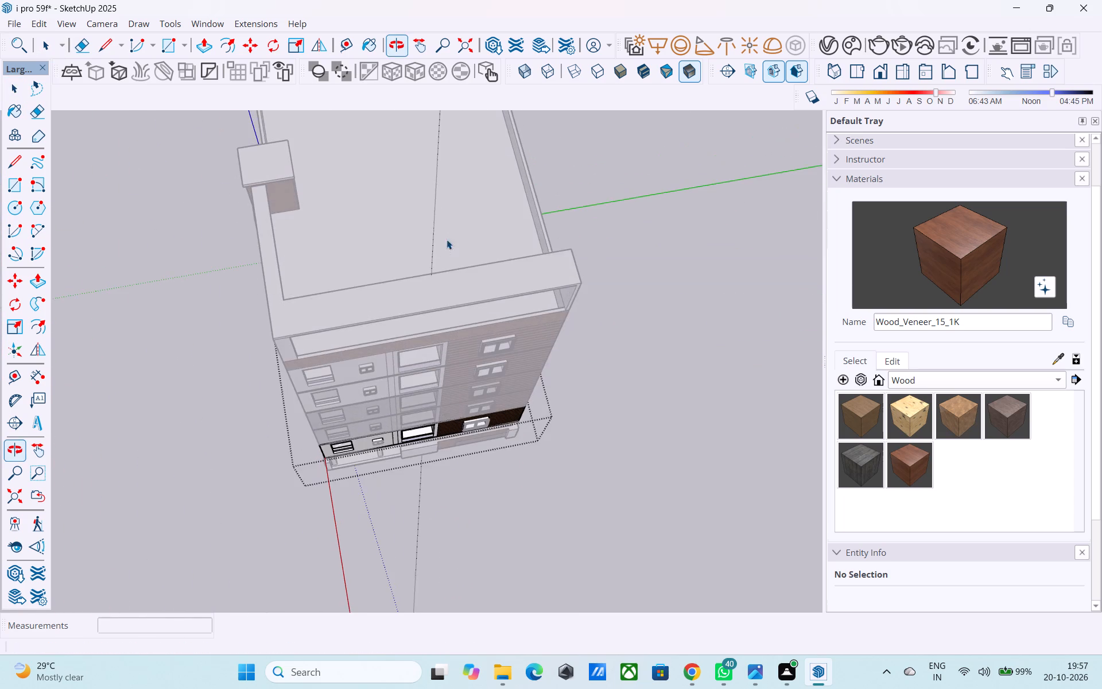
{"action": "middle_click_drag", "start_coordinate": [447, 239], "coordinate": [446, 240]}
{"action": "left_click", "coordinate": [599, 241]}
{"action": "middle_click_drag", "start_coordinate": [502, 325], "coordinate": [577, 177]}
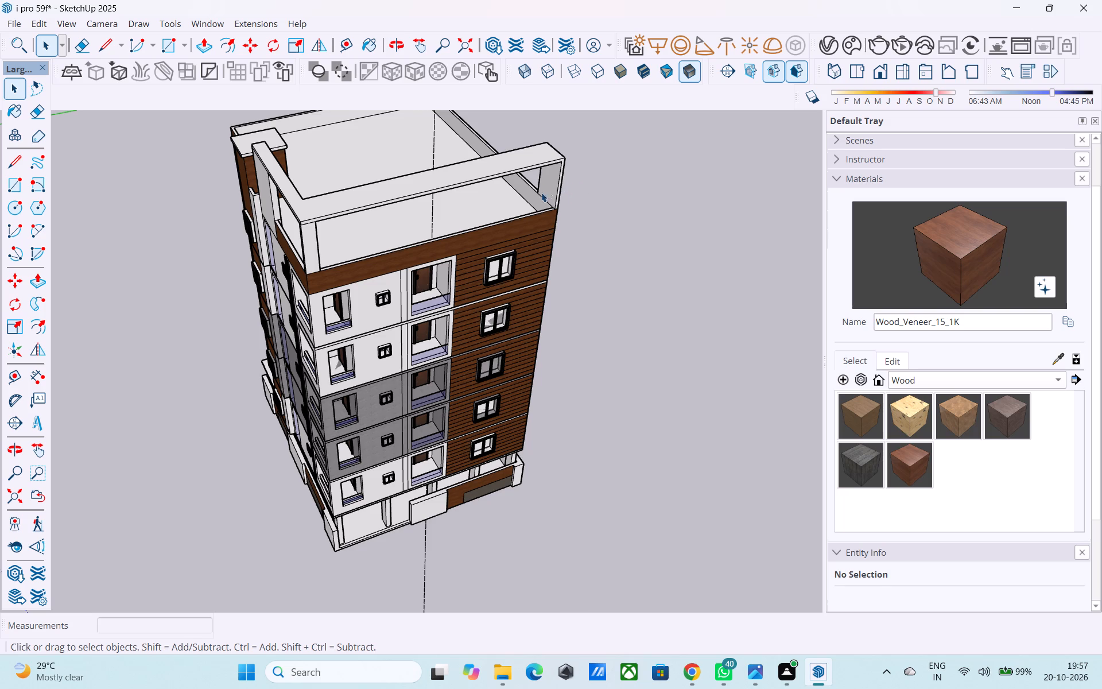
{"action": "middle_click_drag", "start_coordinate": [537, 192], "coordinate": [707, 100]}
Copy the outer top edges of the wood-veneer parapet band on both sides of the balcony corner 2" downward.
{"action": "scroll", "coordinate": [484, 222], "scroll_direction": "up", "scroll_amount": 5}
{"action": "scroll", "coordinate": [304, 246], "scroll_direction": "up", "scroll_amount": 4}
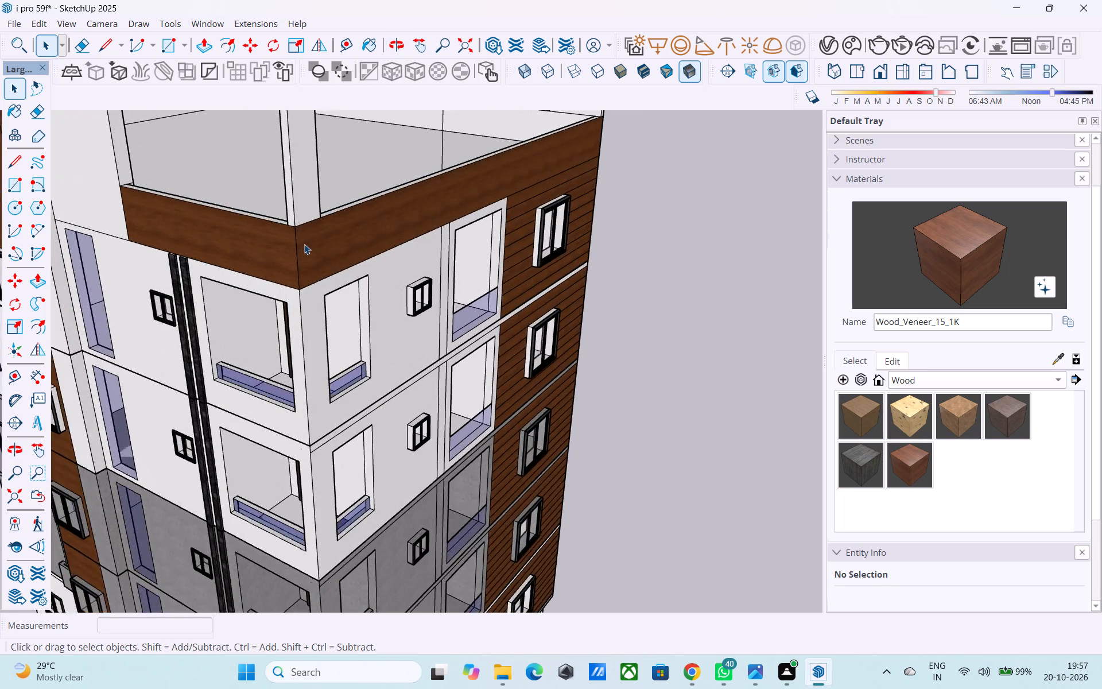
{"action": "scroll", "coordinate": [304, 244], "scroll_direction": "up", "scroll_amount": 6}
{"action": "left_click", "coordinate": [304, 207]}
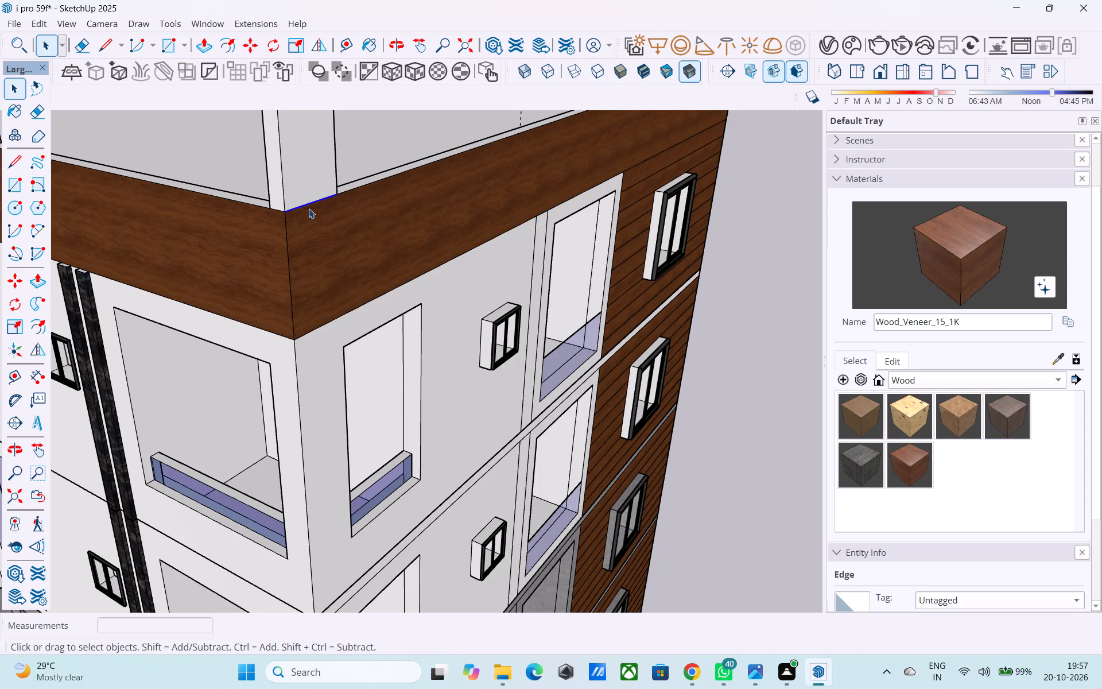
{"action": "left_click", "coordinate": [354, 189], "text": "shift"}
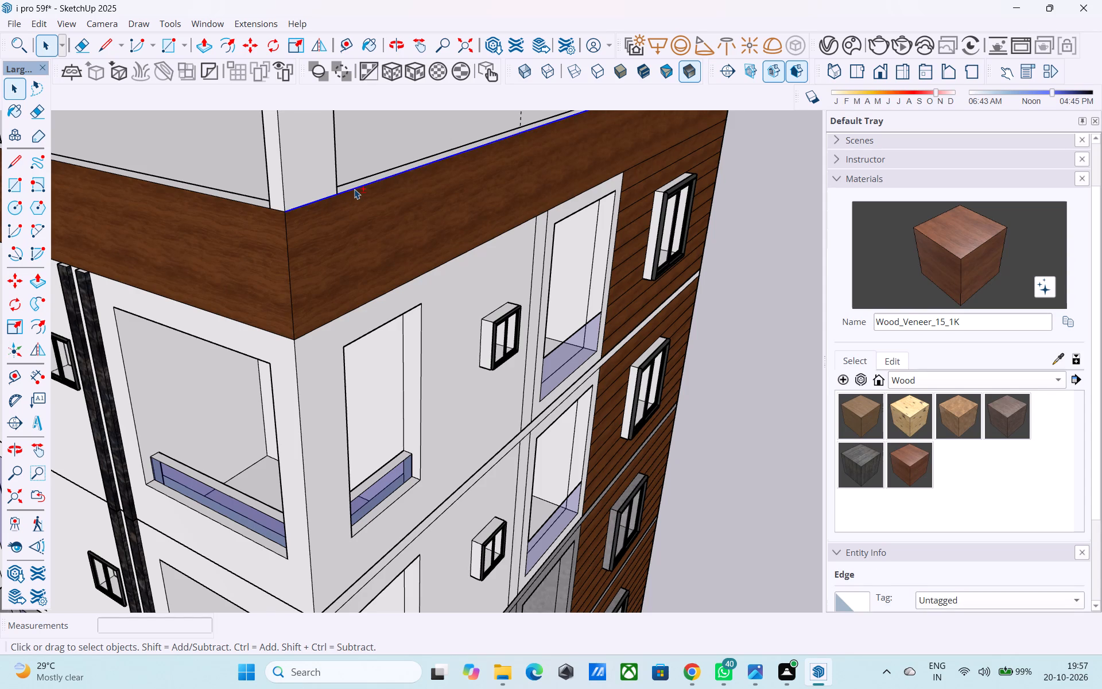
{"action": "scroll", "coordinate": [354, 189], "scroll_direction": "down", "scroll_amount": 7, "text": "shift"}
{"action": "middle_click_drag", "start_coordinate": [355, 214], "coordinate": [377, 344], "text": "shift"}
{"action": "scroll", "coordinate": [342, 343], "scroll_direction": "up", "scroll_amount": 5, "text": "shift"}
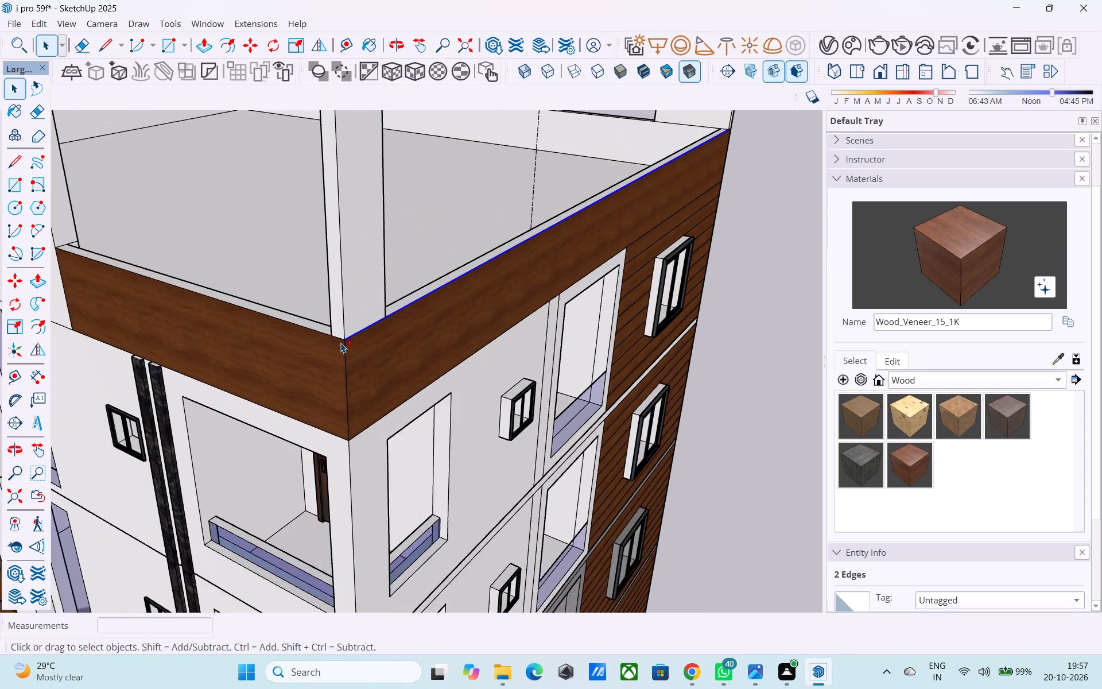
{"action": "scroll", "coordinate": [340, 343], "scroll_direction": "up", "scroll_amount": 3, "text": "shift"}
{"action": "left_click", "coordinate": [336, 335], "text": "shift"}
{"action": "left_click", "coordinate": [325, 334], "text": "shift"}
{"action": "scroll", "coordinate": [324, 334], "scroll_direction": "down", "scroll_amount": 5, "text": "shift"}
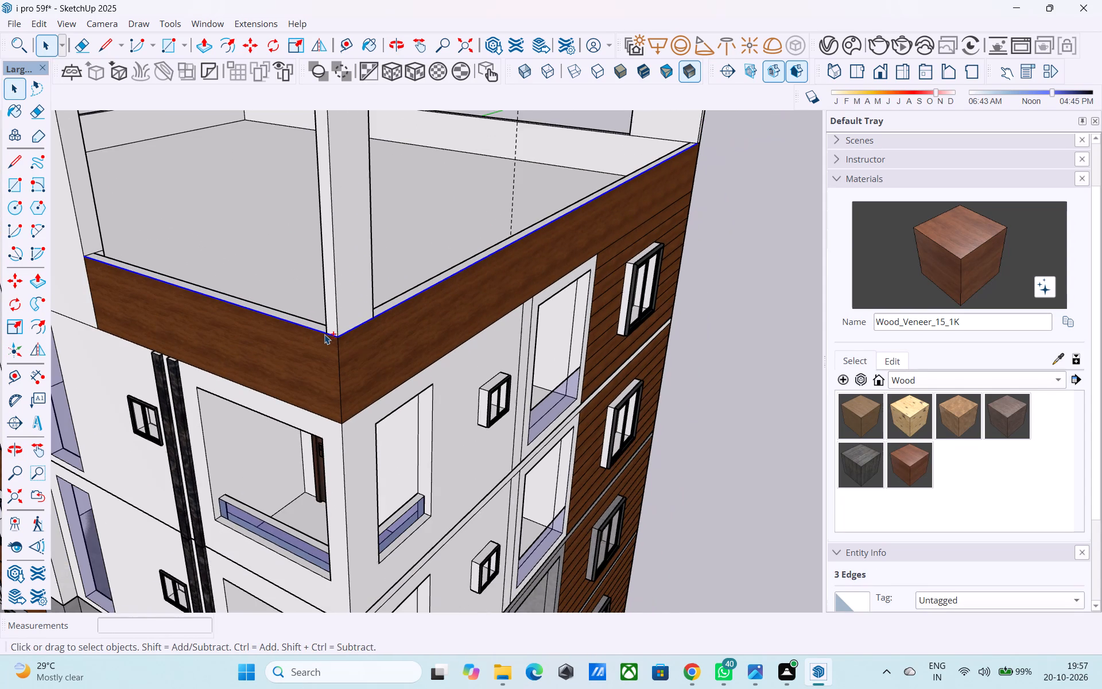
{"action": "key", "text": "m"}
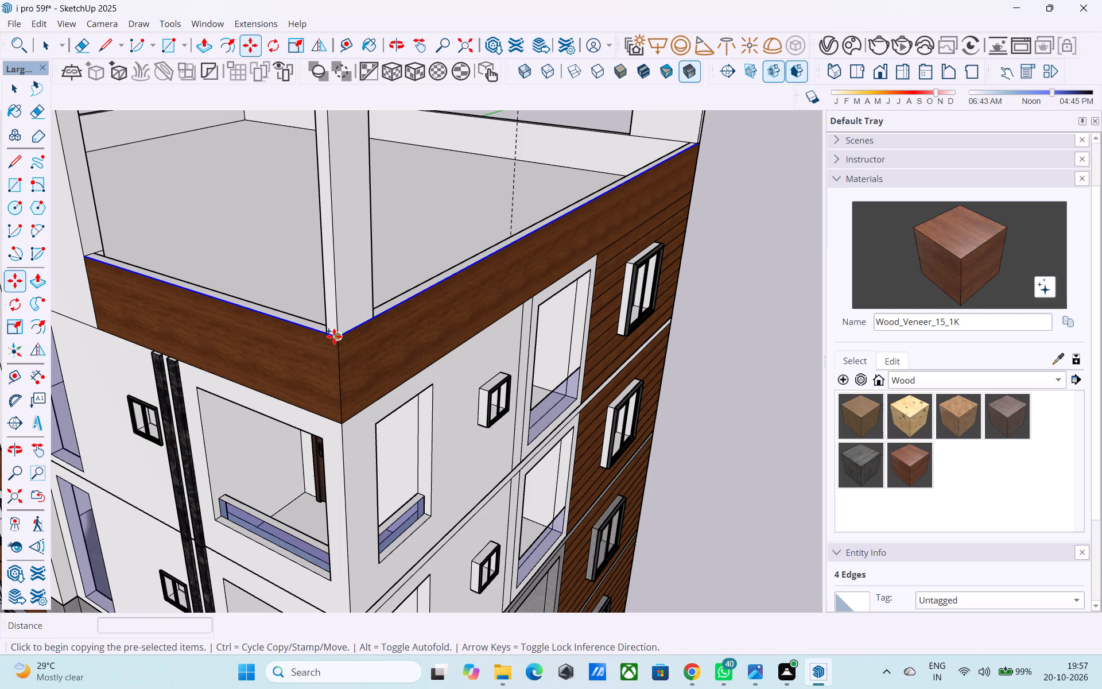
{"action": "left_click", "coordinate": [336, 336]}
{"action": "type", "text": "2\""}
{"action": "key", "text": "Return"}
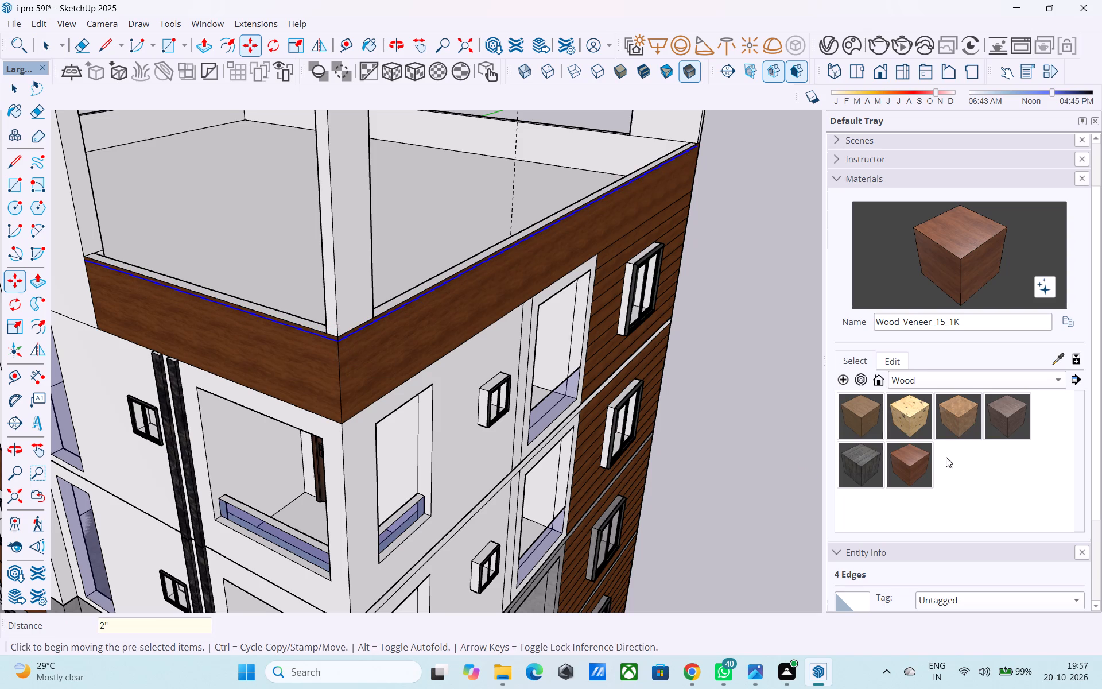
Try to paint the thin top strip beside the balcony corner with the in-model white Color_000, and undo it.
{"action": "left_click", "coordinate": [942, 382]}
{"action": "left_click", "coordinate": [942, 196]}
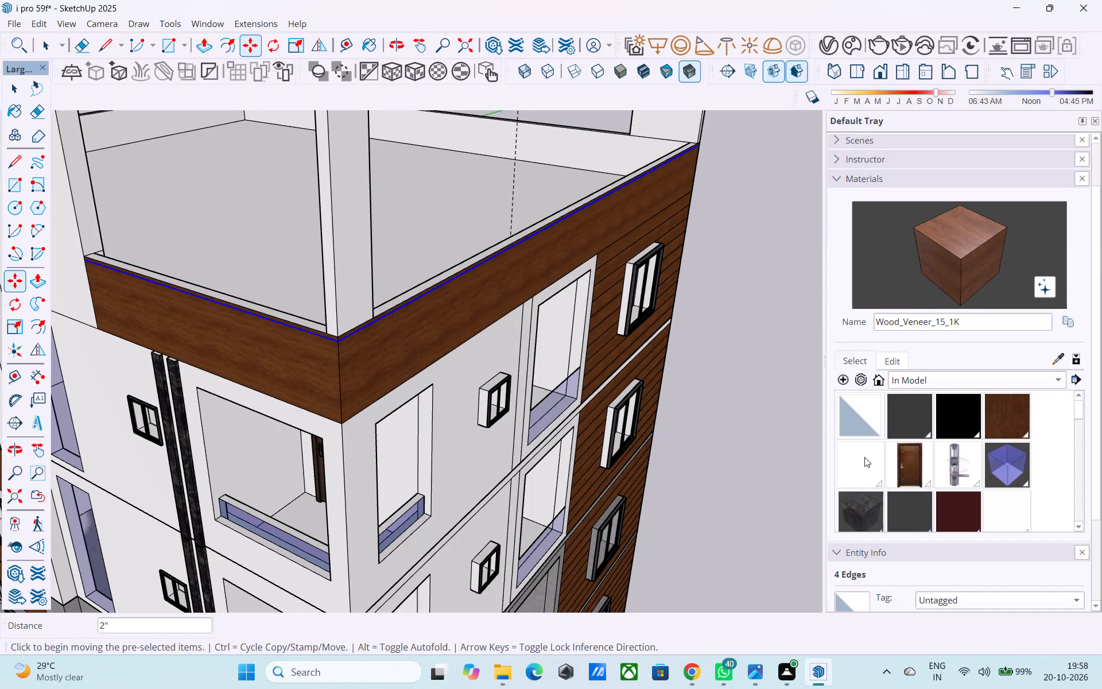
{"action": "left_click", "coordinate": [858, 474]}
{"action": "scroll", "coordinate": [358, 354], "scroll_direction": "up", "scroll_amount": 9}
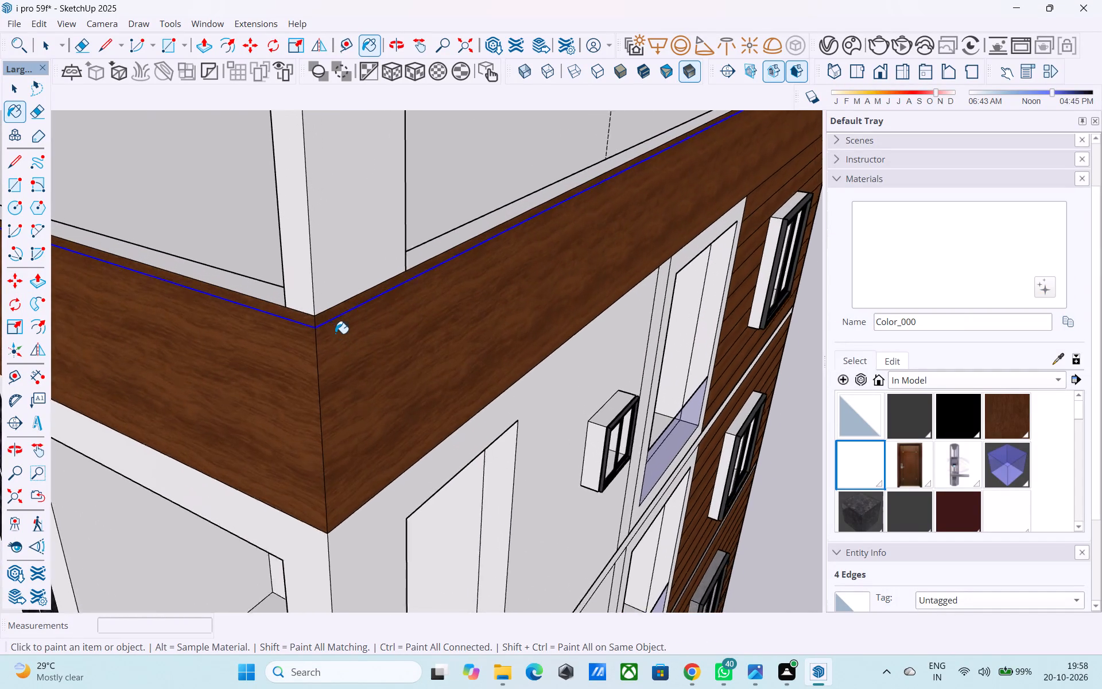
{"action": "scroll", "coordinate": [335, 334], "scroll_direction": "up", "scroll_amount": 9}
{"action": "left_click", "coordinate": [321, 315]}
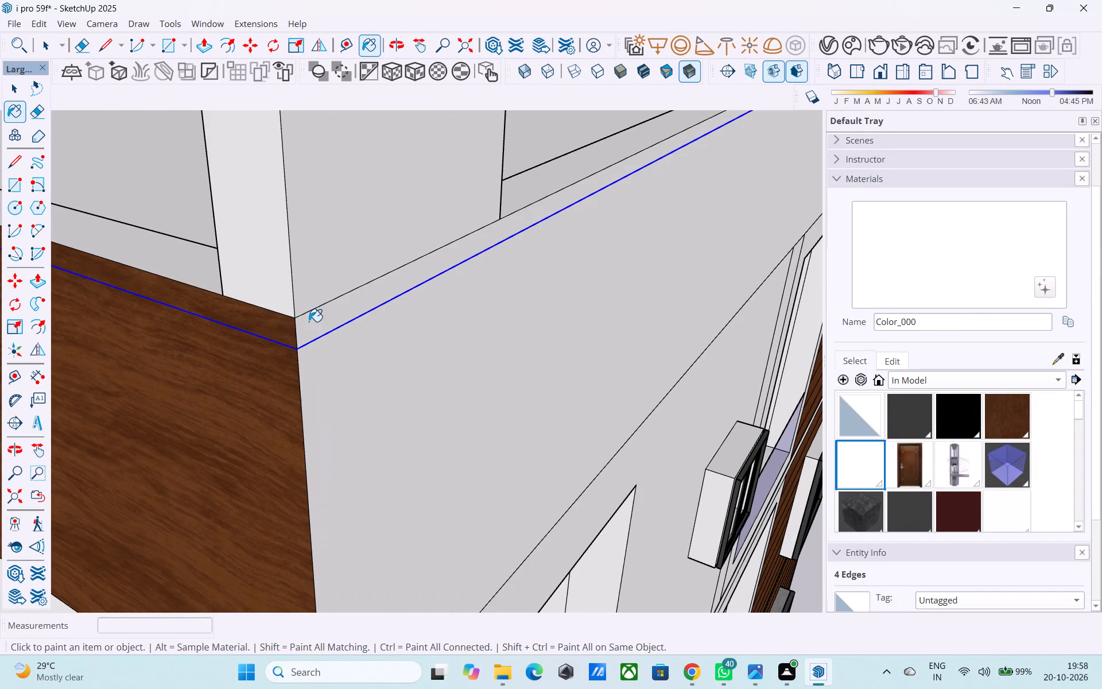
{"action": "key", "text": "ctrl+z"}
Draw a 6" edge extending the strip line to the far outer corner of the wood-veneer parapet band on the plank-clad facade.
{"action": "scroll", "coordinate": [355, 327], "scroll_direction": "down", "scroll_amount": 4}
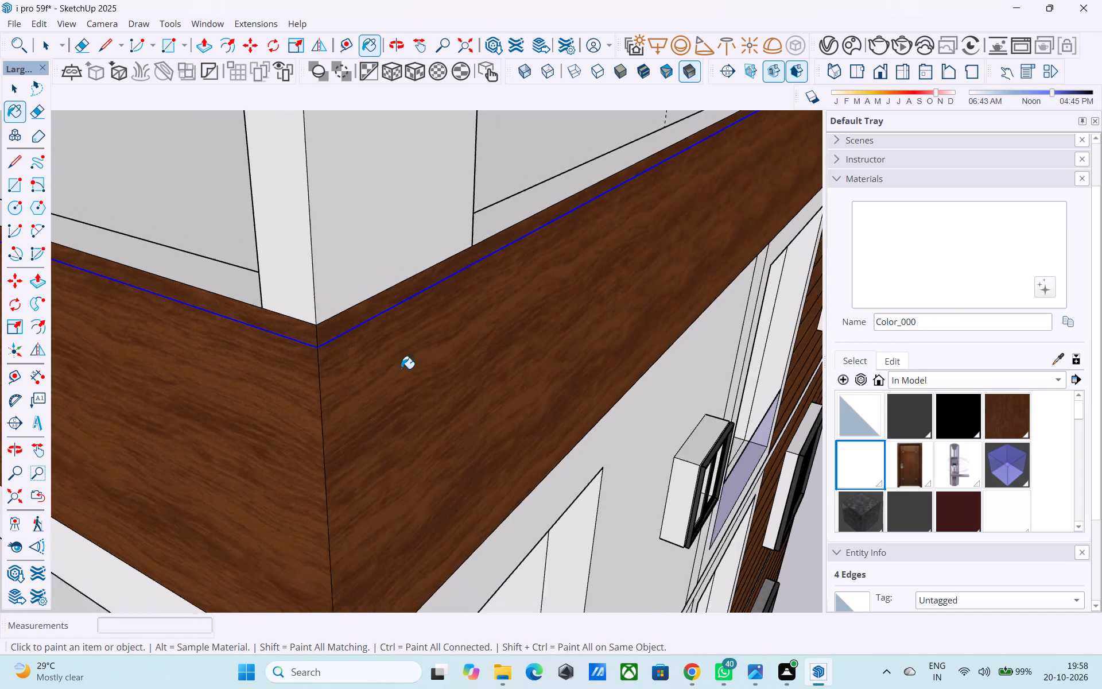
{"action": "scroll", "coordinate": [401, 369], "scroll_direction": "down", "scroll_amount": 14}
{"action": "middle_click_drag", "start_coordinate": [374, 392], "coordinate": [265, 344]}
{"action": "scroll", "coordinate": [263, 340], "scroll_direction": "down", "scroll_amount": 4}
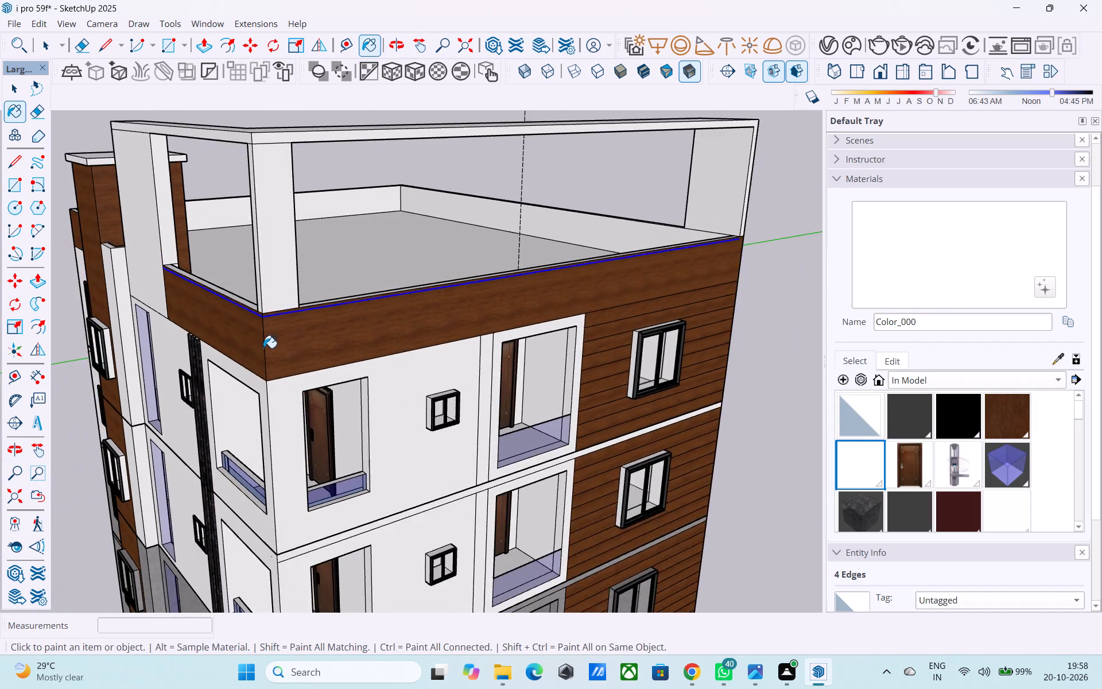
{"action": "middle_click_drag", "start_coordinate": [263, 348], "coordinate": [631, 332]}
{"action": "scroll", "coordinate": [413, 334], "scroll_direction": "up", "scroll_amount": 8}
{"action": "middle_click_drag", "start_coordinate": [312, 248], "coordinate": [199, 267]}
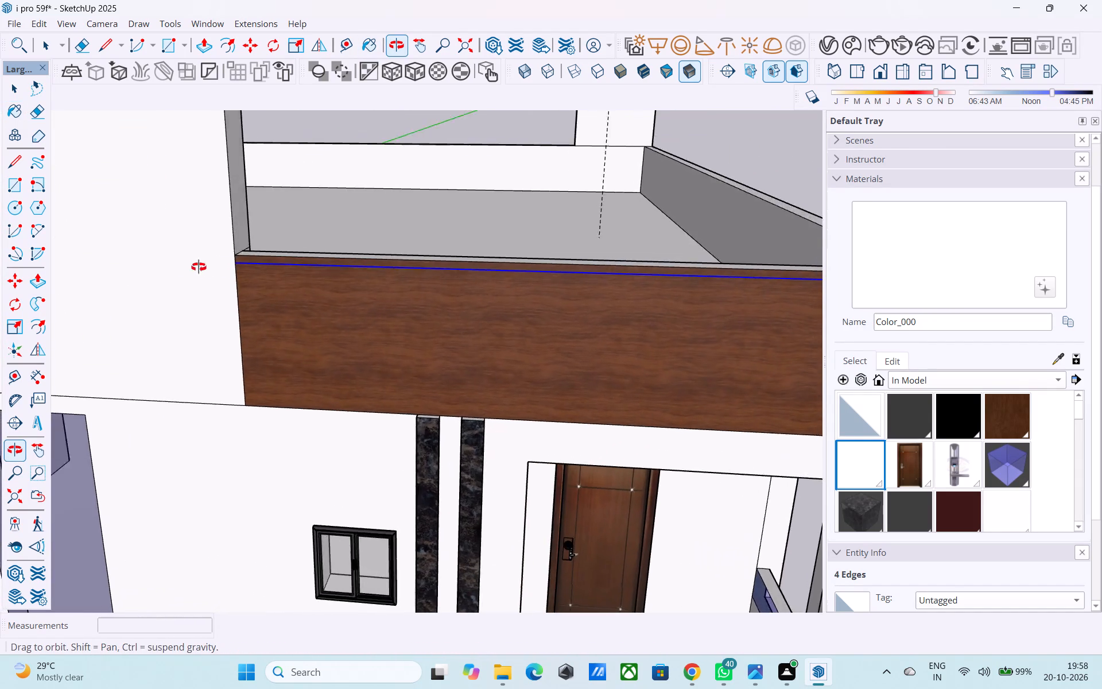
{"action": "middle_click_drag", "start_coordinate": [199, 267], "coordinate": [161, 267]}
{"action": "scroll", "coordinate": [146, 258], "scroll_direction": "down", "scroll_amount": 11}
{"action": "middle_click_drag", "start_coordinate": [428, 323], "coordinate": [105, 330]}
{"action": "middle_click_drag", "start_coordinate": [766, 222], "coordinate": [545, 227]}
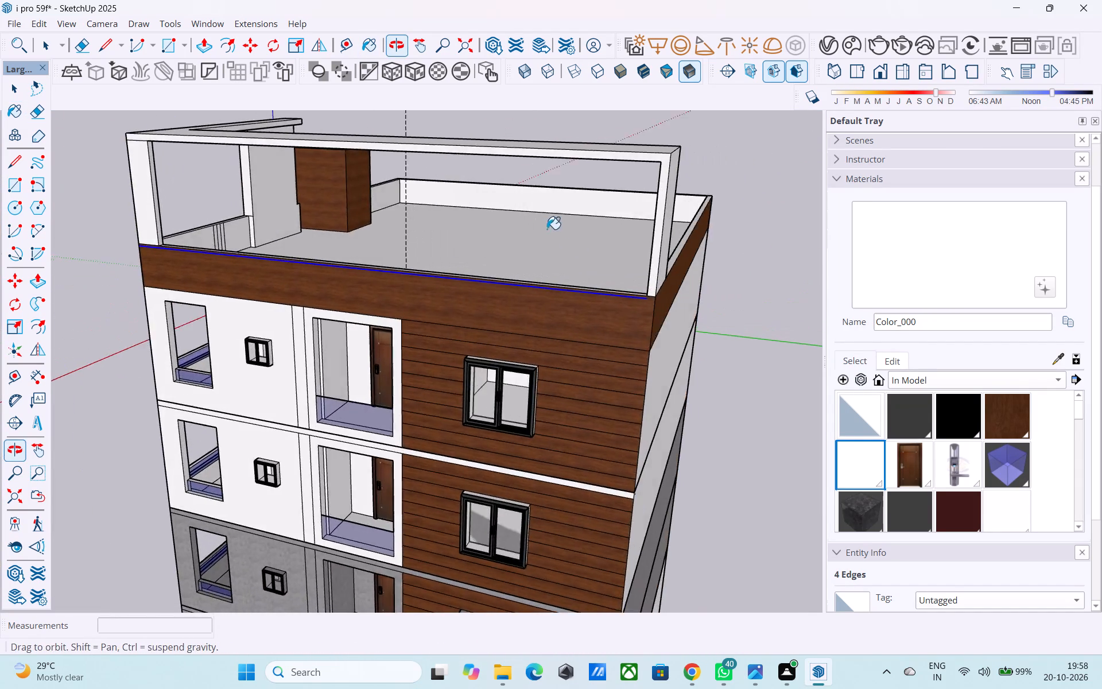
{"action": "scroll", "coordinate": [646, 323], "scroll_direction": "up", "scroll_amount": 15}
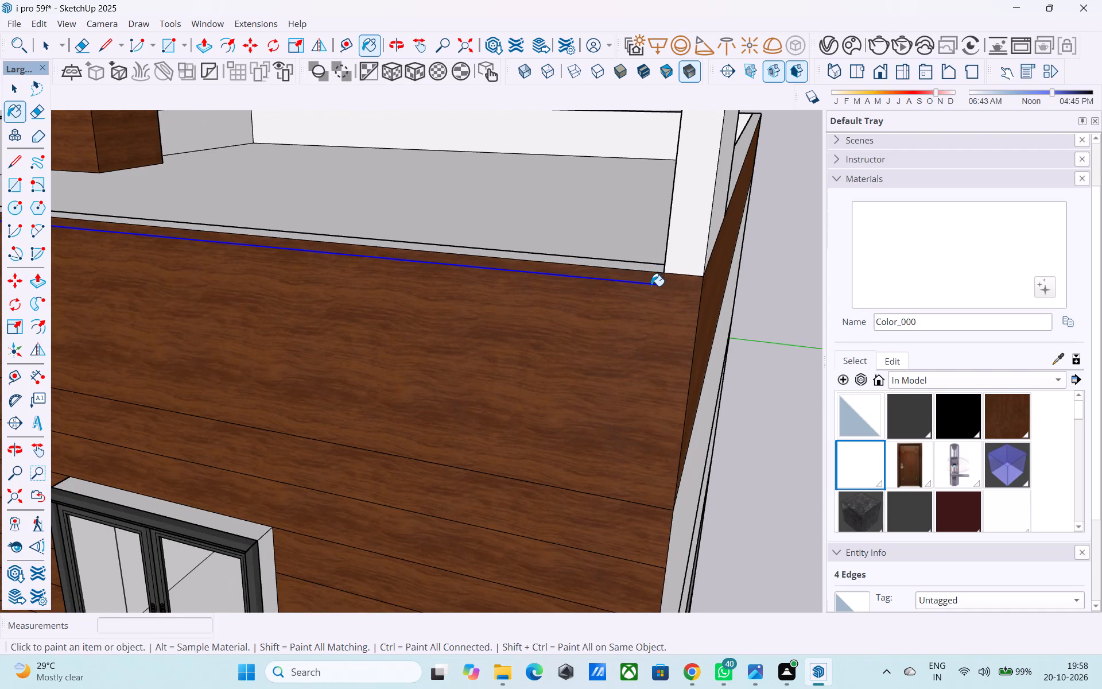
{"action": "key", "text": "l"}
{"action": "left_click", "coordinate": [660, 287]}
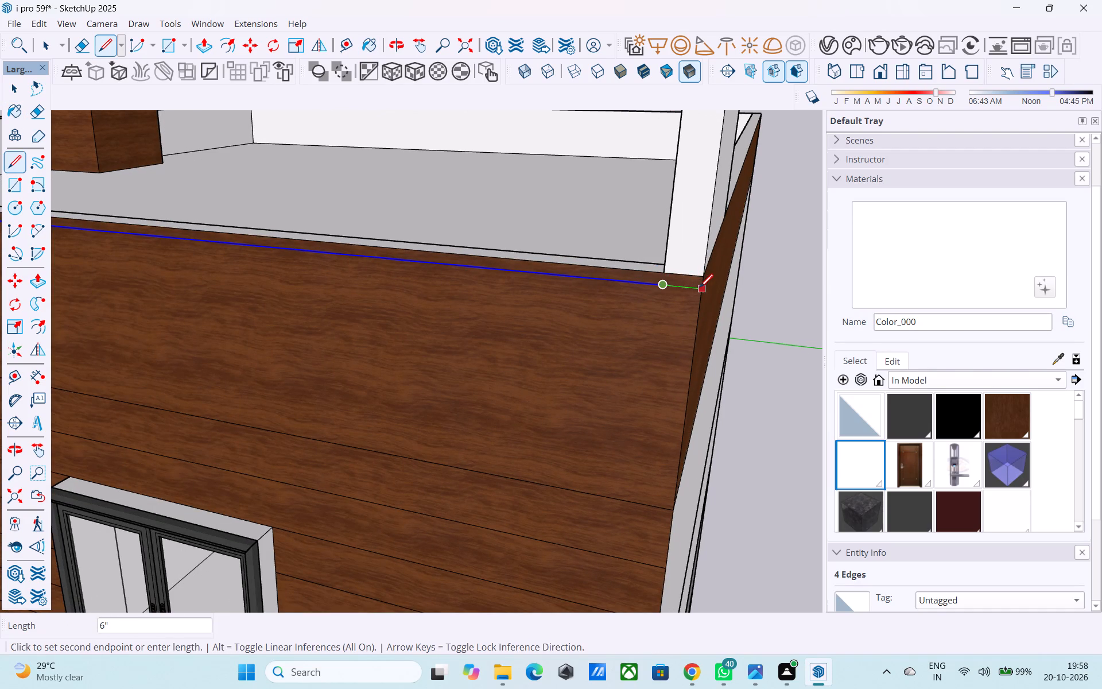
{"action": "left_click", "coordinate": [700, 289]}
Paint the thin top strips of the parapet band on both sides of the balcony corner with Color_000.
{"action": "left_click", "coordinate": [862, 460]}
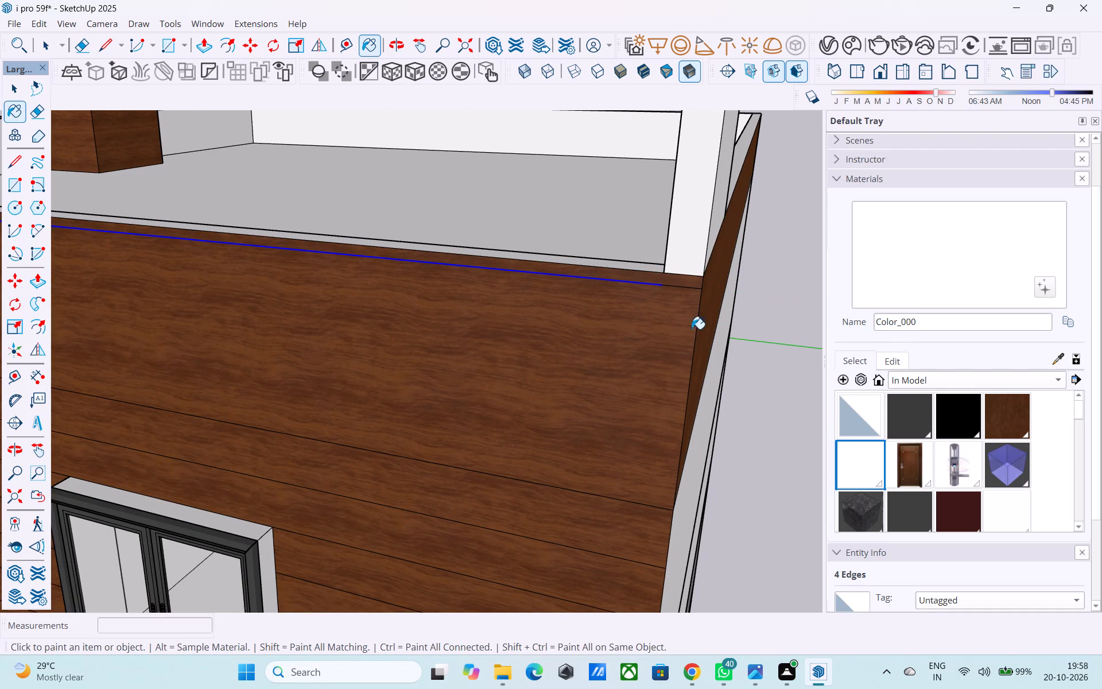
{"action": "left_click", "coordinate": [655, 280]}
{"action": "scroll", "coordinate": [666, 282], "scroll_direction": "down", "scroll_amount": 8}
{"action": "scroll", "coordinate": [764, 325], "scroll_direction": "up", "scroll_amount": 1}
{"action": "scroll", "coordinate": [771, 326], "scroll_direction": "down", "scroll_amount": 3}
{"action": "middle_click_drag", "start_coordinate": [567, 348], "coordinate": [895, 353]}
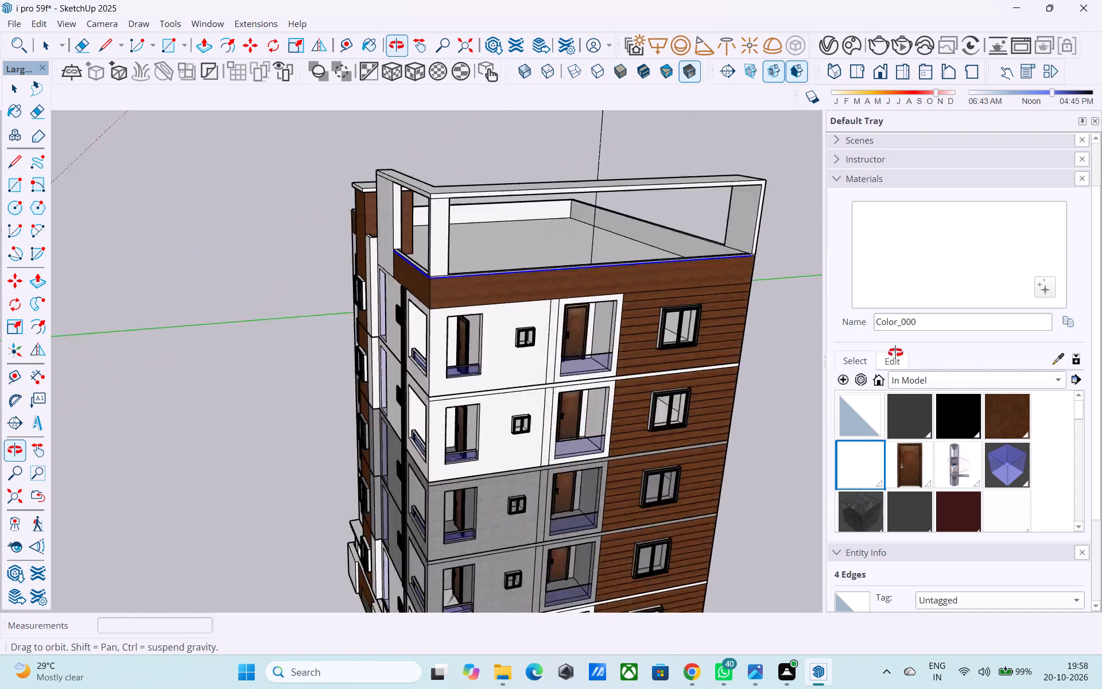
{"action": "middle_click_drag", "start_coordinate": [895, 353], "coordinate": [933, 353]}
{"action": "scroll", "coordinate": [494, 247], "scroll_direction": "up", "scroll_amount": 20}
{"action": "scroll", "coordinate": [494, 247], "scroll_direction": "up", "scroll_amount": 6}
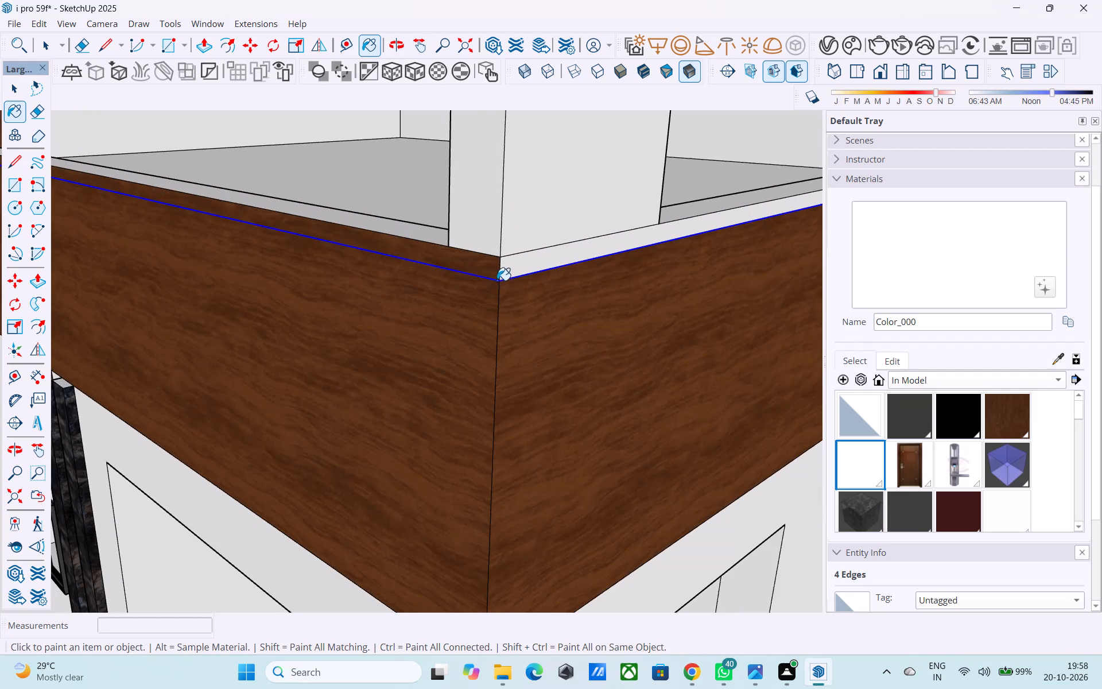
{"action": "left_click", "coordinate": [492, 274]}
{"action": "key", "text": "space"}
Examine the painted parapet strips and the whole building's facades from the balcony corner, from above and from below.
{"action": "scroll", "coordinate": [490, 272], "scroll_direction": "down", "scroll_amount": 9}
{"action": "middle_click", "coordinate": [498, 276]}
{"action": "scroll", "coordinate": [499, 269], "scroll_direction": "down", "scroll_amount": 8}
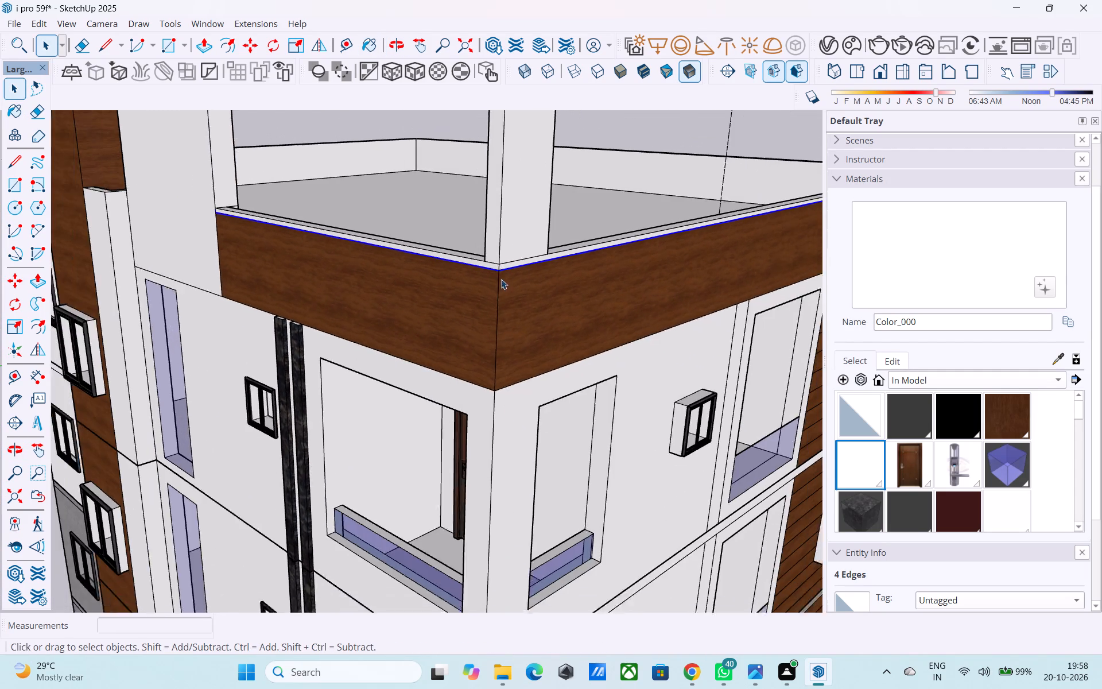
{"action": "scroll", "coordinate": [501, 279], "scroll_direction": "down", "scroll_amount": 1}
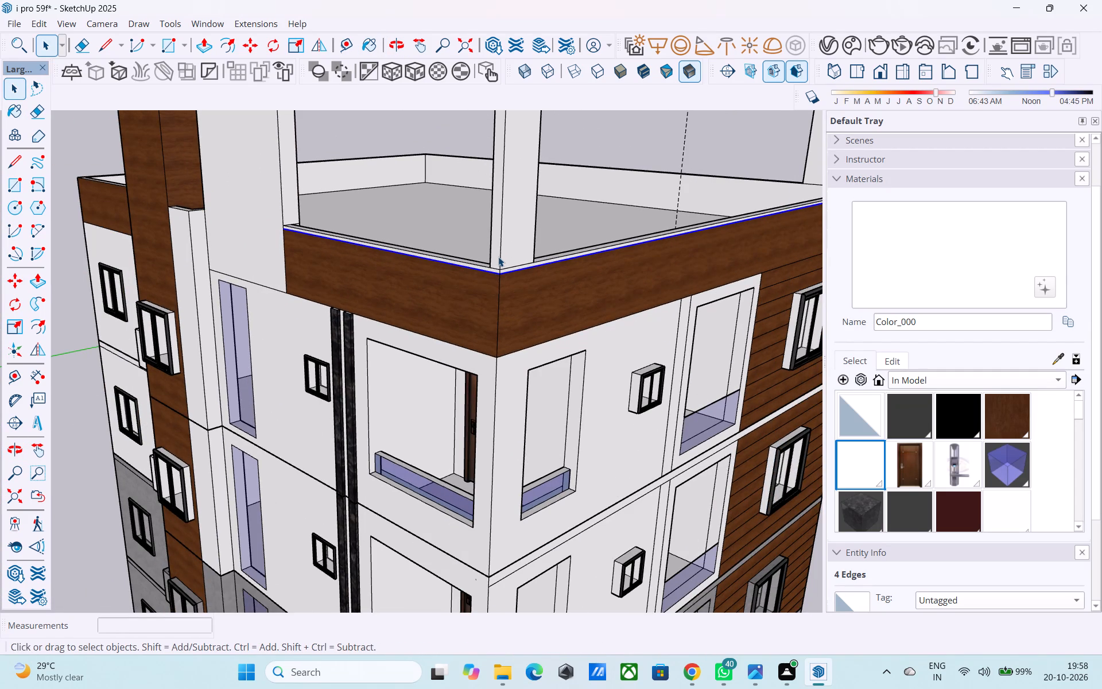
{"action": "scroll", "coordinate": [521, 401], "scroll_direction": "down", "scroll_amount": 8}
{"action": "scroll", "coordinate": [486, 260], "scroll_direction": "down", "scroll_amount": 2}
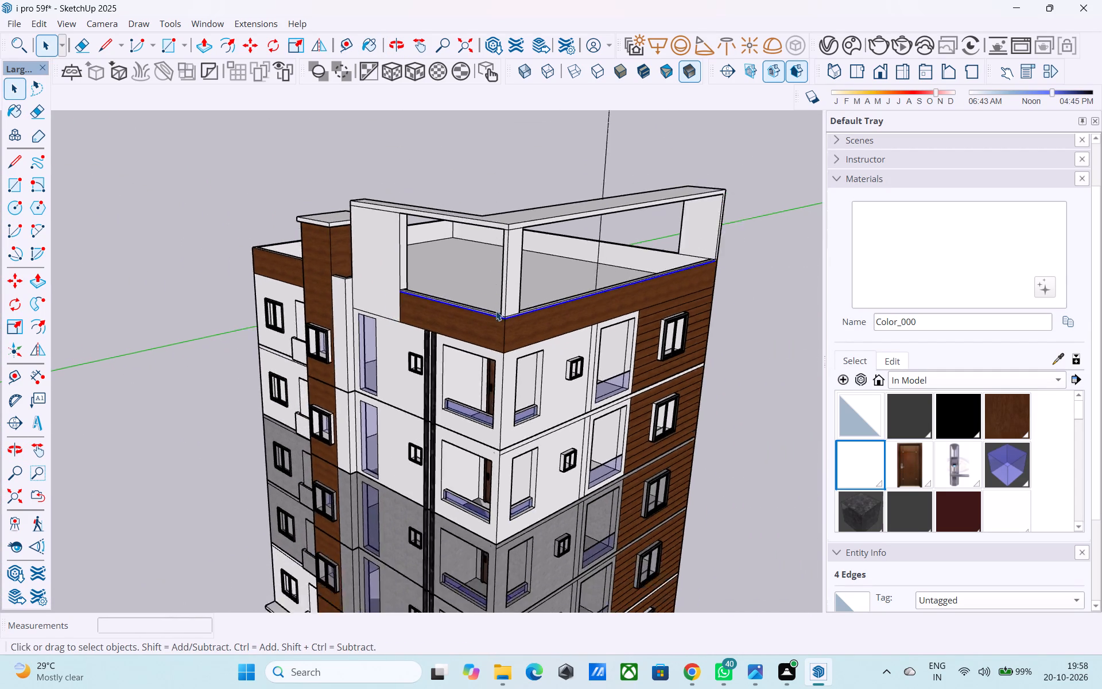
{"action": "middle_click_drag", "start_coordinate": [496, 311], "coordinate": [482, 222]}
{"action": "scroll", "coordinate": [423, 292], "scroll_direction": "down", "scroll_amount": 4}
{"action": "middle_click_drag", "start_coordinate": [409, 300], "coordinate": [503, 239]}
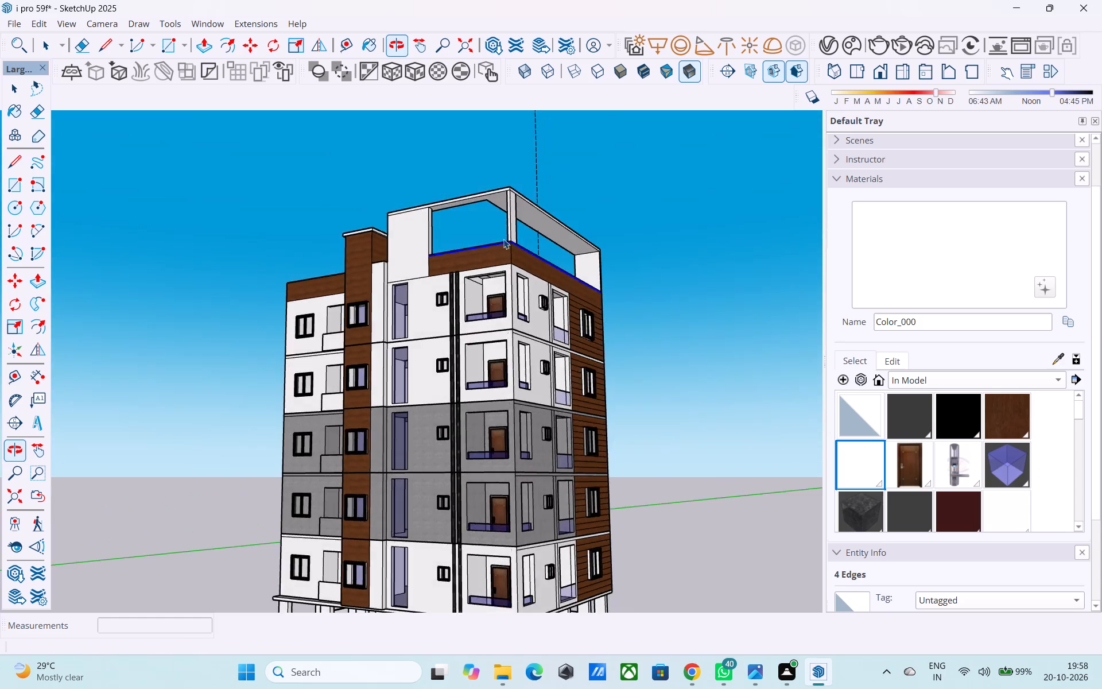
{"action": "scroll", "coordinate": [486, 237], "scroll_direction": "down", "scroll_amount": 3}
{"action": "middle_click_drag", "start_coordinate": [443, 279], "coordinate": [436, 295]}
{"action": "scroll", "coordinate": [336, 276], "scroll_direction": "down", "scroll_amount": 3}
{"action": "middle_click_drag", "start_coordinate": [331, 301], "coordinate": [288, 354]}
{"action": "scroll", "coordinate": [398, 354], "scroll_direction": "up", "scroll_amount": 5}
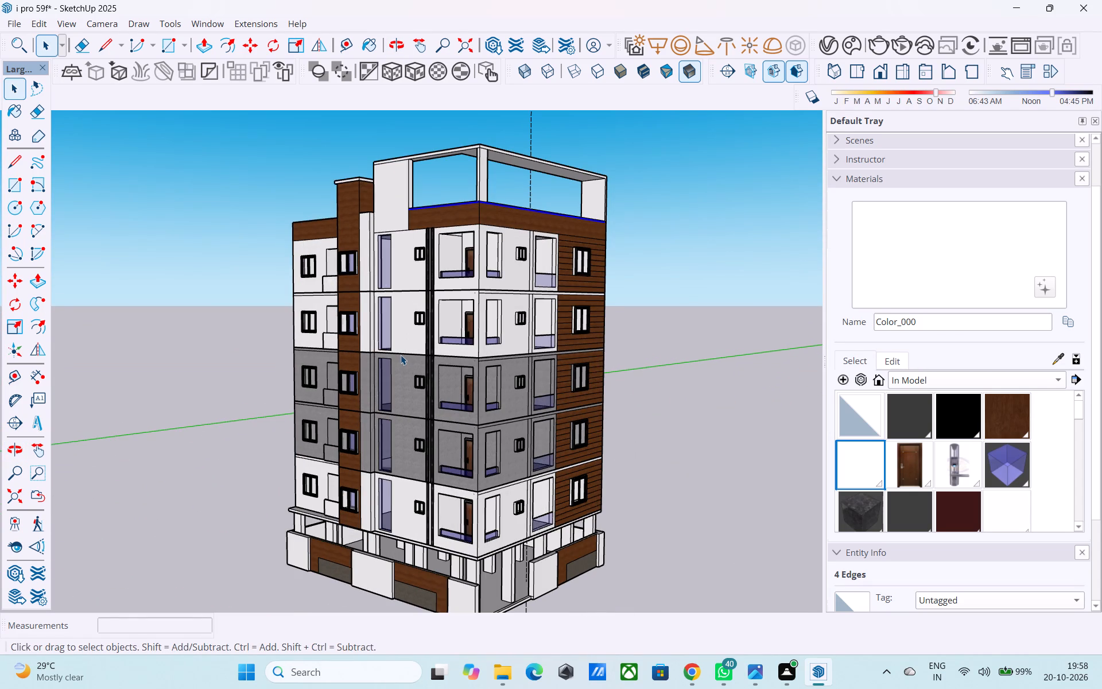
{"action": "scroll", "coordinate": [338, 339], "scroll_direction": "down", "scroll_amount": 1}
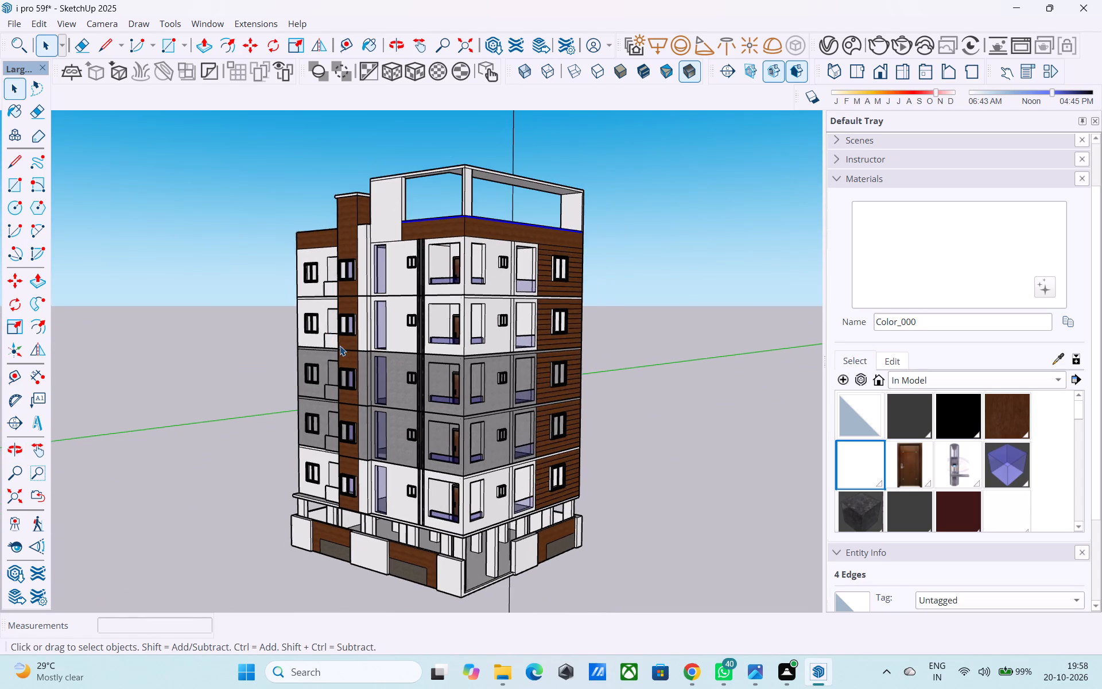
{"action": "middle_click_drag", "start_coordinate": [341, 346], "coordinate": [322, 340]}
{"action": "middle_click_drag", "start_coordinate": [363, 339], "coordinate": [288, 311]}
{"action": "scroll", "coordinate": [316, 334], "scroll_direction": "down", "scroll_amount": 2}
{"action": "middle_click_drag", "start_coordinate": [316, 334], "coordinate": [282, 425]}
{"action": "scroll", "coordinate": [335, 399], "scroll_direction": "up", "scroll_amount": 11}
{"action": "middle_click_drag", "start_coordinate": [420, 371], "coordinate": [409, 368]}
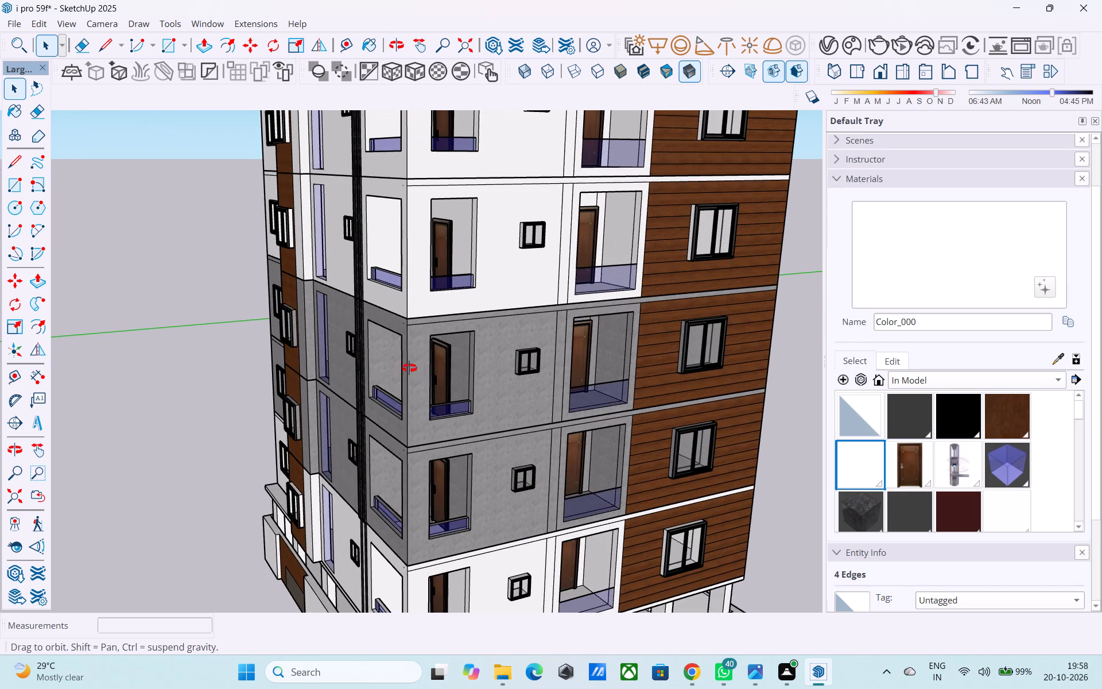
{"action": "middle_click_drag", "start_coordinate": [409, 368], "coordinate": [550, 377]}
{"action": "scroll", "coordinate": [472, 377], "scroll_direction": "up", "scroll_amount": 1}
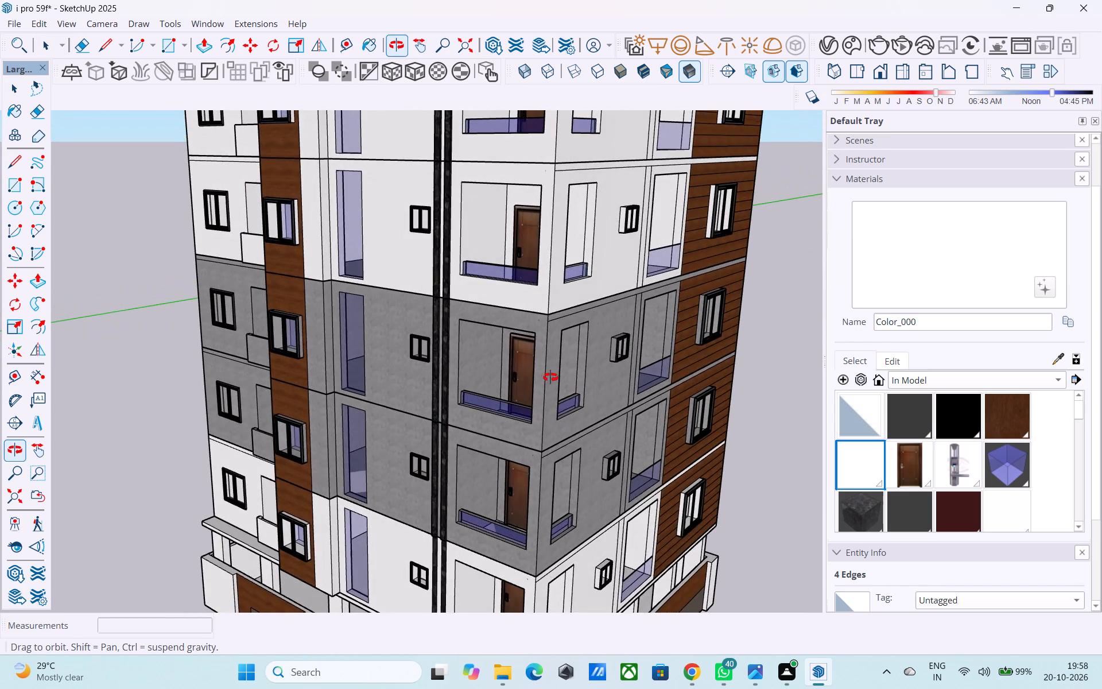
{"action": "middle_click_drag", "start_coordinate": [550, 377], "coordinate": [548, 376]}
{"action": "scroll", "coordinate": [536, 365], "scroll_direction": "down", "scroll_amount": 4}
{"action": "middle_click_drag", "start_coordinate": [534, 365], "coordinate": [550, 359]}
{"action": "scroll", "coordinate": [548, 366], "scroll_direction": "down", "scroll_amount": 4}
{"action": "middle_click_drag", "start_coordinate": [541, 377], "coordinate": [602, 295]}
{"action": "scroll", "coordinate": [599, 293], "scroll_direction": "down", "scroll_amount": 2}
{"action": "middle_click_drag", "start_coordinate": [599, 294], "coordinate": [566, 289]}
Save the model.
{"action": "key", "text": "ctrl+s"}
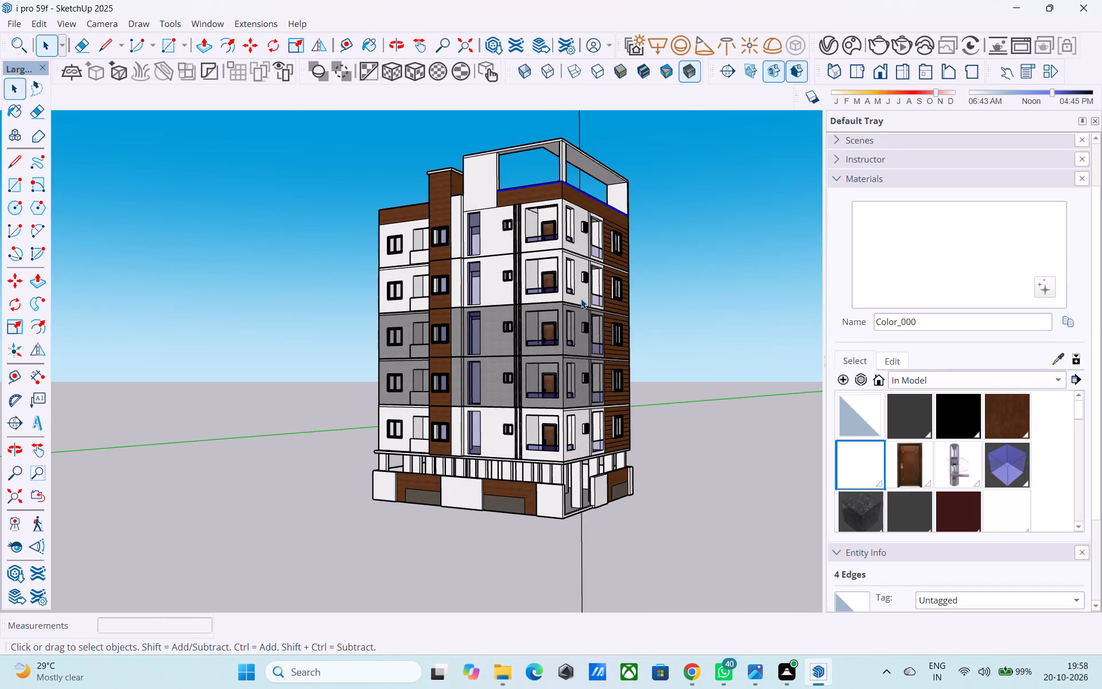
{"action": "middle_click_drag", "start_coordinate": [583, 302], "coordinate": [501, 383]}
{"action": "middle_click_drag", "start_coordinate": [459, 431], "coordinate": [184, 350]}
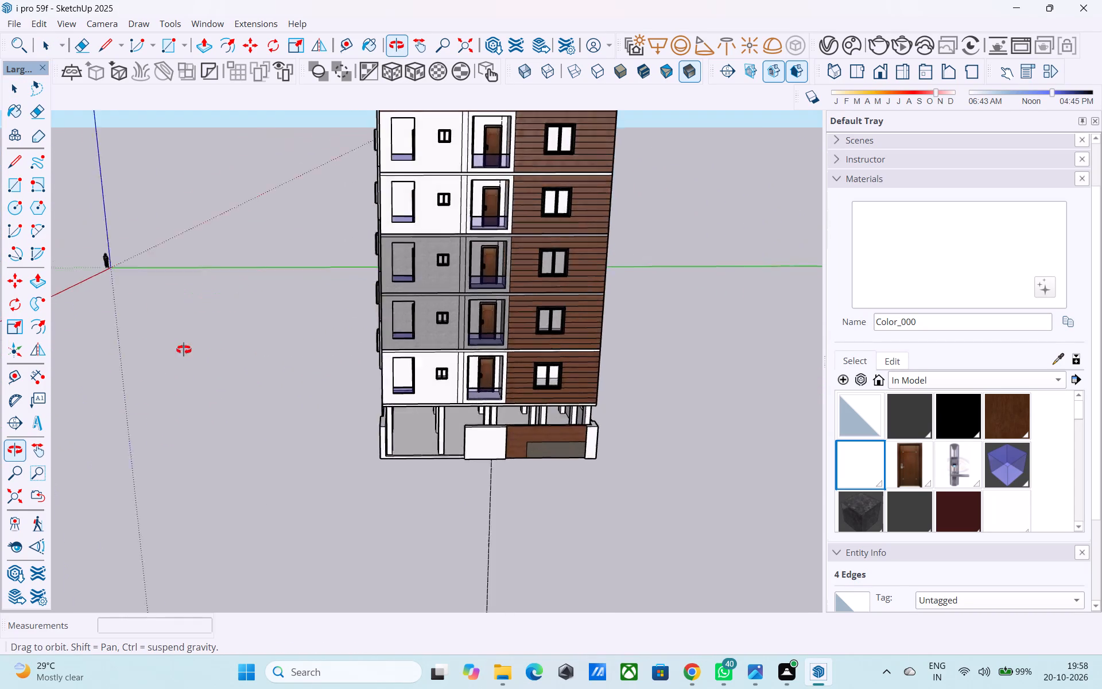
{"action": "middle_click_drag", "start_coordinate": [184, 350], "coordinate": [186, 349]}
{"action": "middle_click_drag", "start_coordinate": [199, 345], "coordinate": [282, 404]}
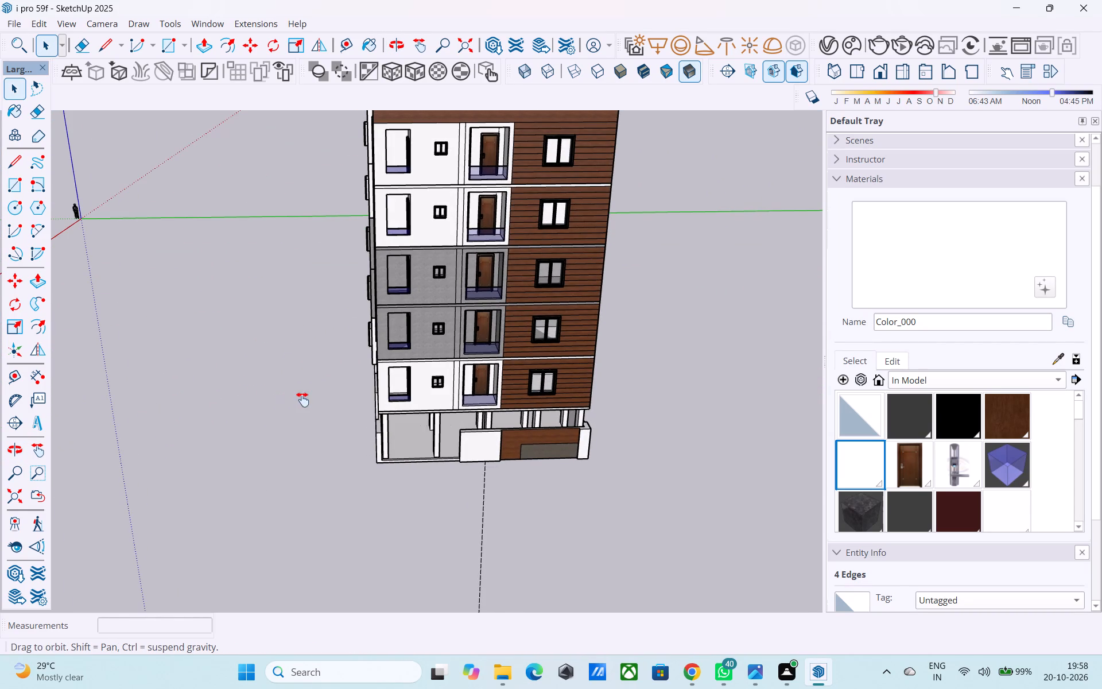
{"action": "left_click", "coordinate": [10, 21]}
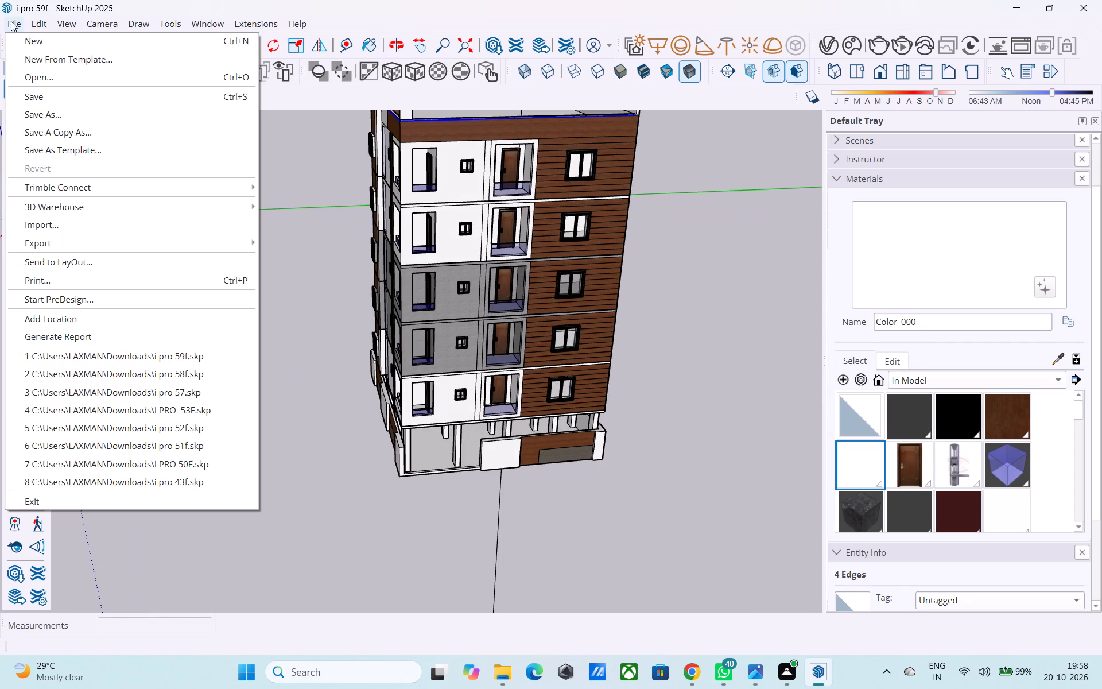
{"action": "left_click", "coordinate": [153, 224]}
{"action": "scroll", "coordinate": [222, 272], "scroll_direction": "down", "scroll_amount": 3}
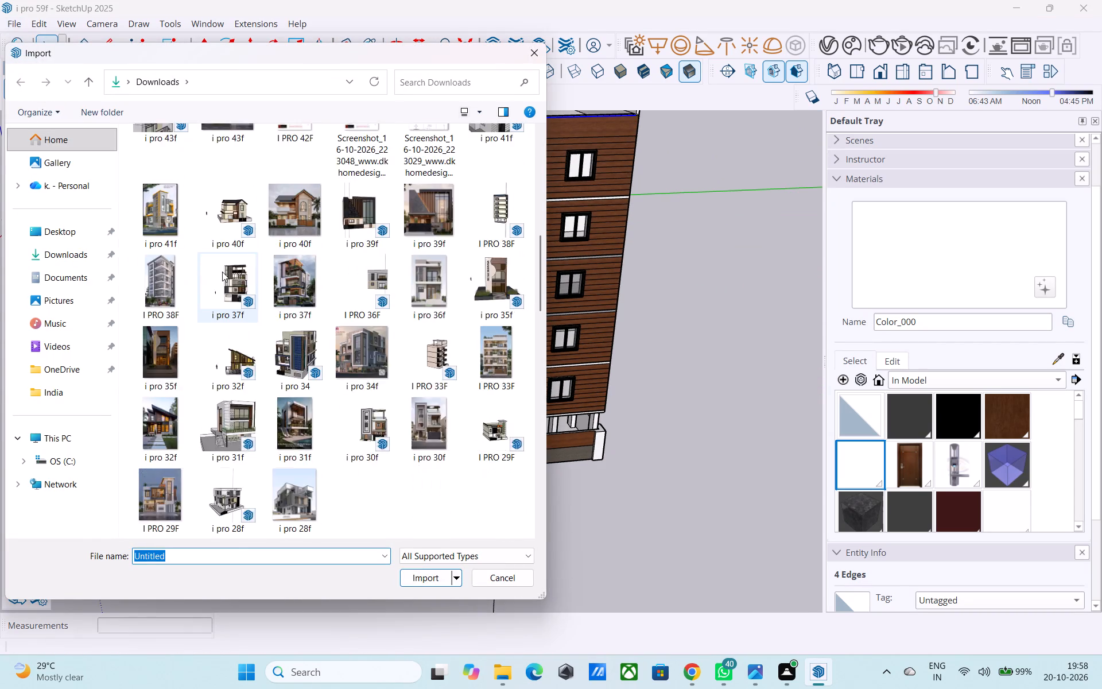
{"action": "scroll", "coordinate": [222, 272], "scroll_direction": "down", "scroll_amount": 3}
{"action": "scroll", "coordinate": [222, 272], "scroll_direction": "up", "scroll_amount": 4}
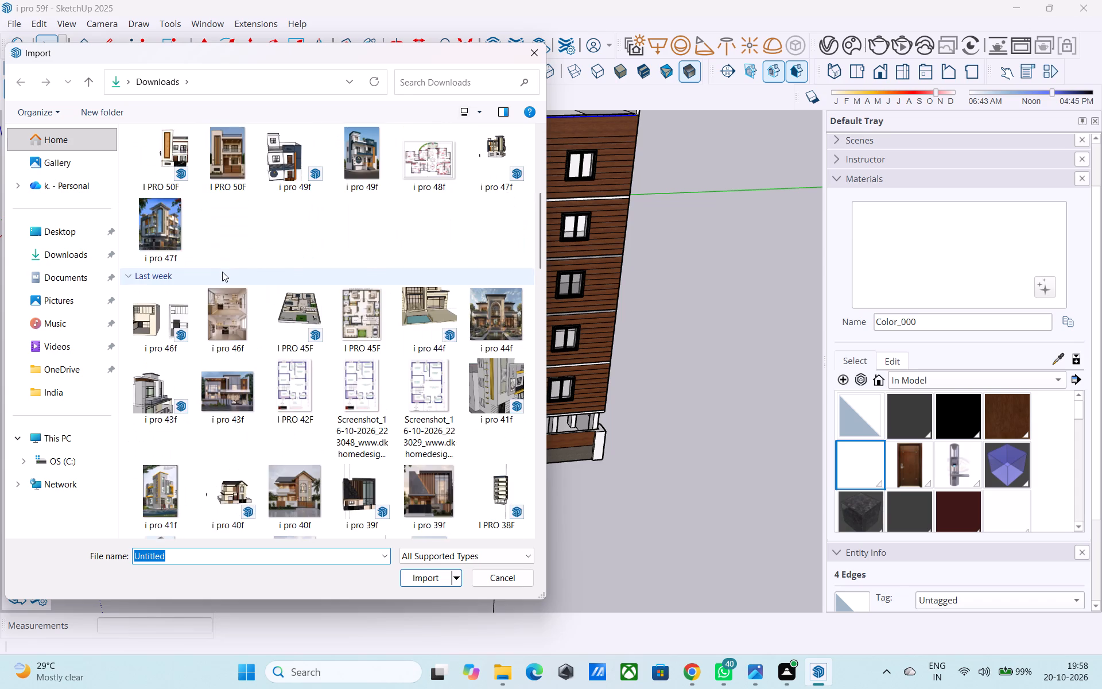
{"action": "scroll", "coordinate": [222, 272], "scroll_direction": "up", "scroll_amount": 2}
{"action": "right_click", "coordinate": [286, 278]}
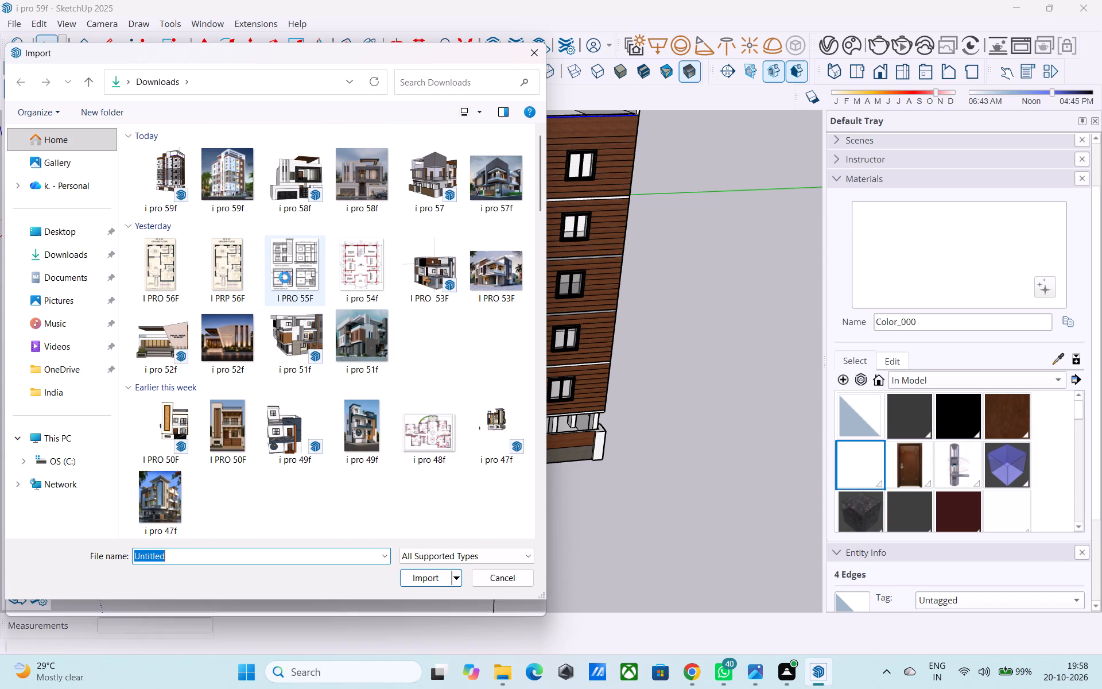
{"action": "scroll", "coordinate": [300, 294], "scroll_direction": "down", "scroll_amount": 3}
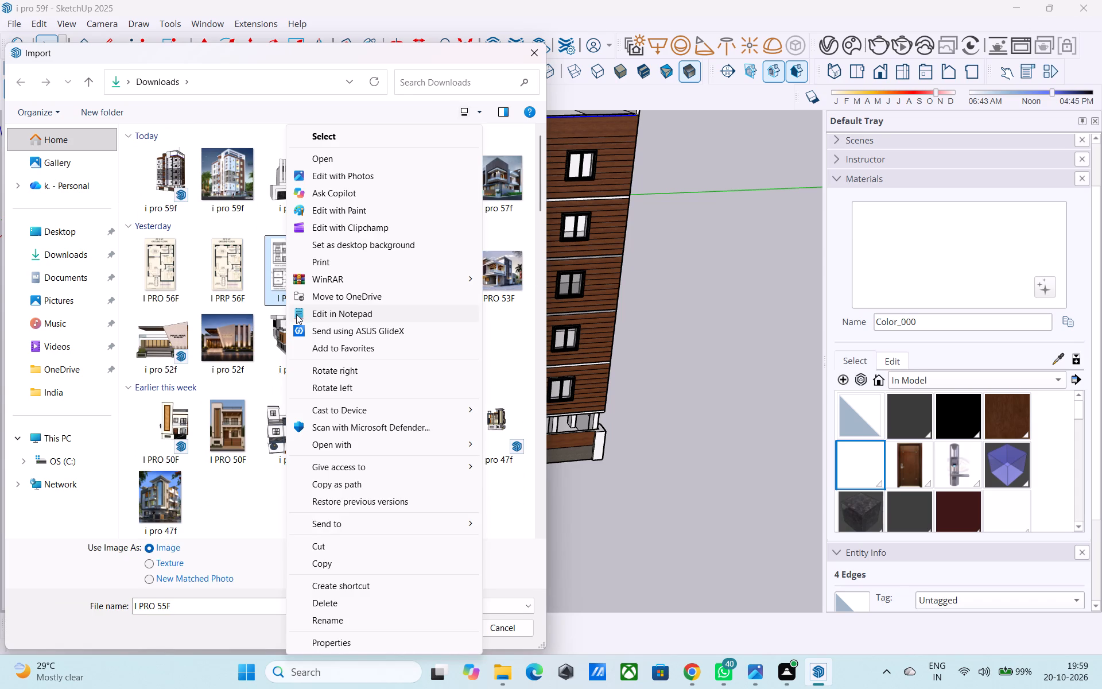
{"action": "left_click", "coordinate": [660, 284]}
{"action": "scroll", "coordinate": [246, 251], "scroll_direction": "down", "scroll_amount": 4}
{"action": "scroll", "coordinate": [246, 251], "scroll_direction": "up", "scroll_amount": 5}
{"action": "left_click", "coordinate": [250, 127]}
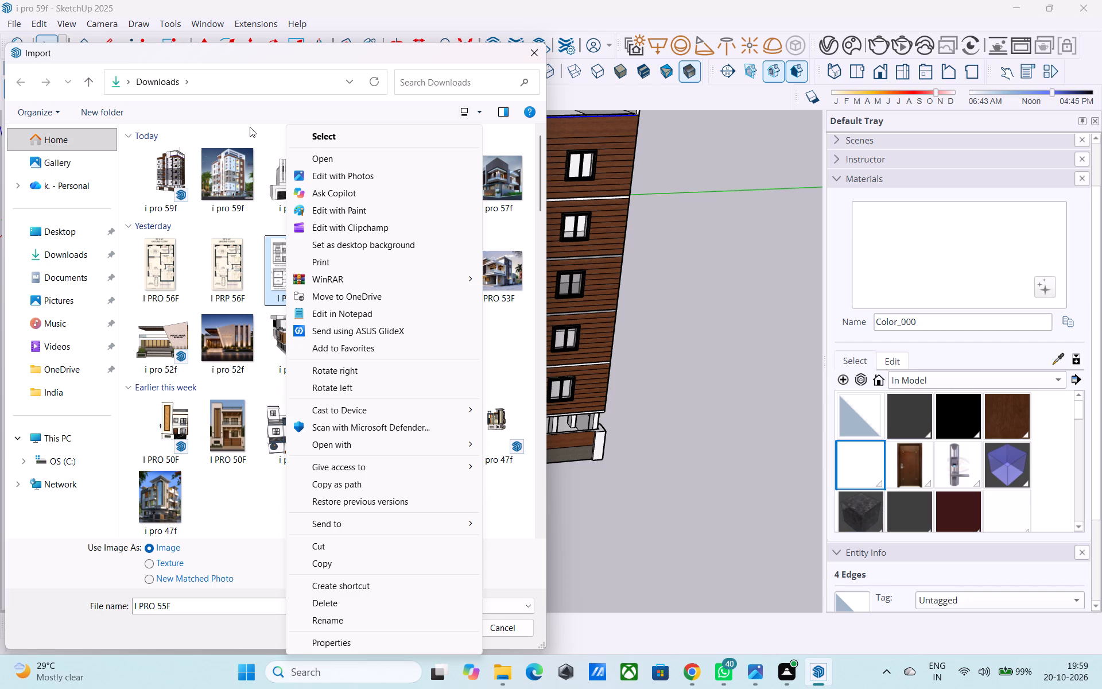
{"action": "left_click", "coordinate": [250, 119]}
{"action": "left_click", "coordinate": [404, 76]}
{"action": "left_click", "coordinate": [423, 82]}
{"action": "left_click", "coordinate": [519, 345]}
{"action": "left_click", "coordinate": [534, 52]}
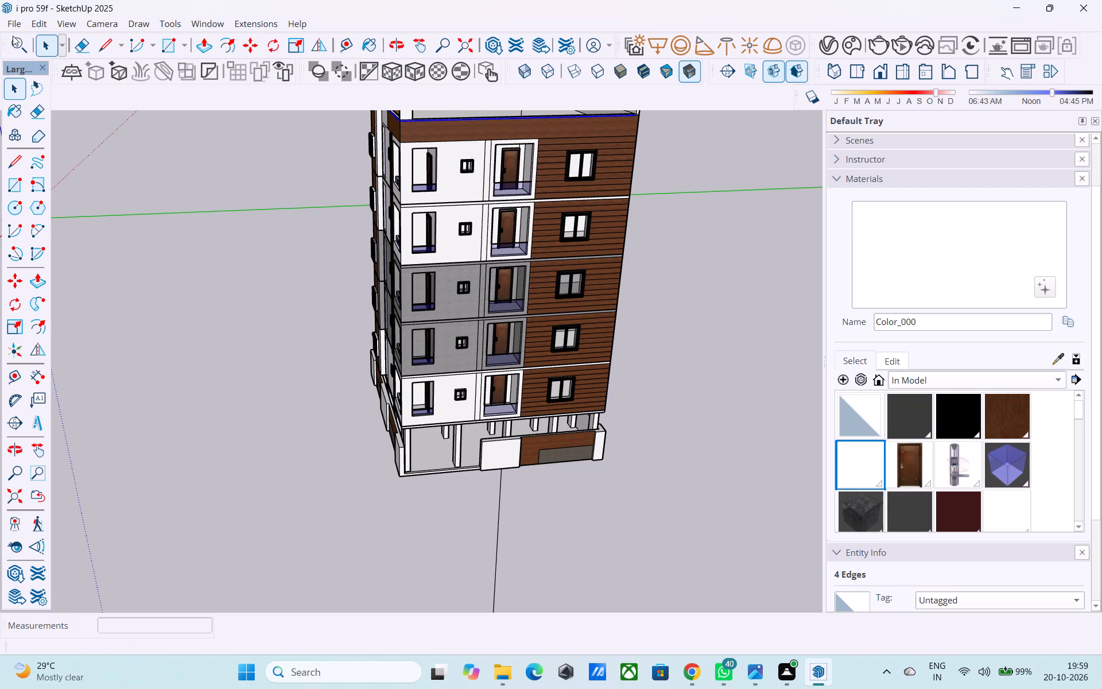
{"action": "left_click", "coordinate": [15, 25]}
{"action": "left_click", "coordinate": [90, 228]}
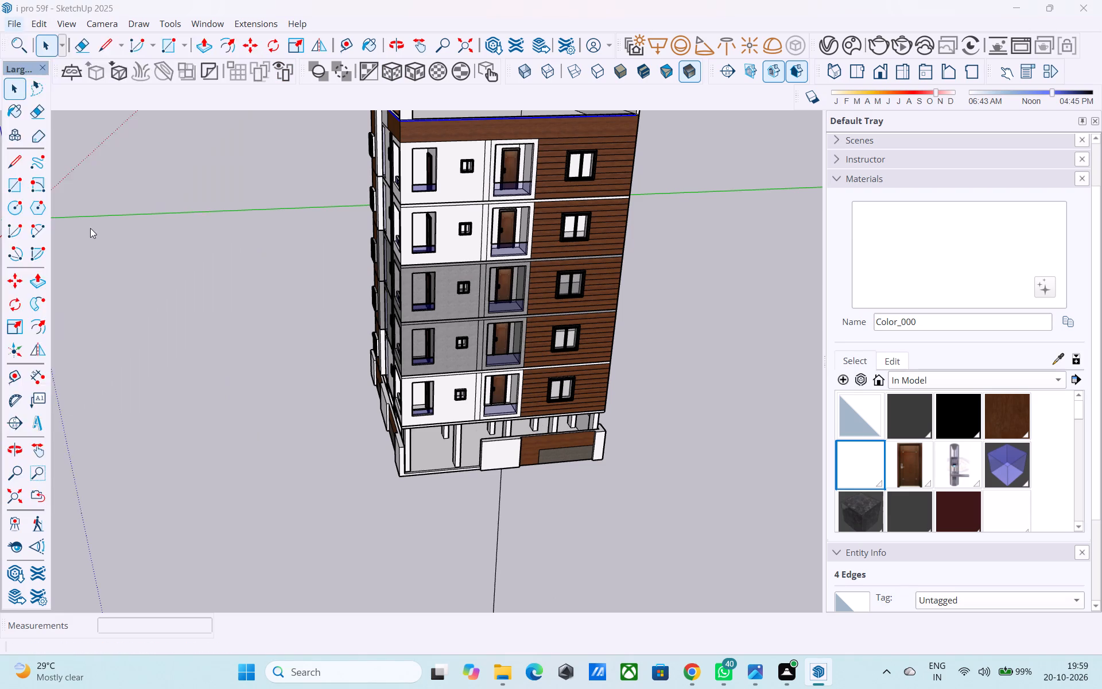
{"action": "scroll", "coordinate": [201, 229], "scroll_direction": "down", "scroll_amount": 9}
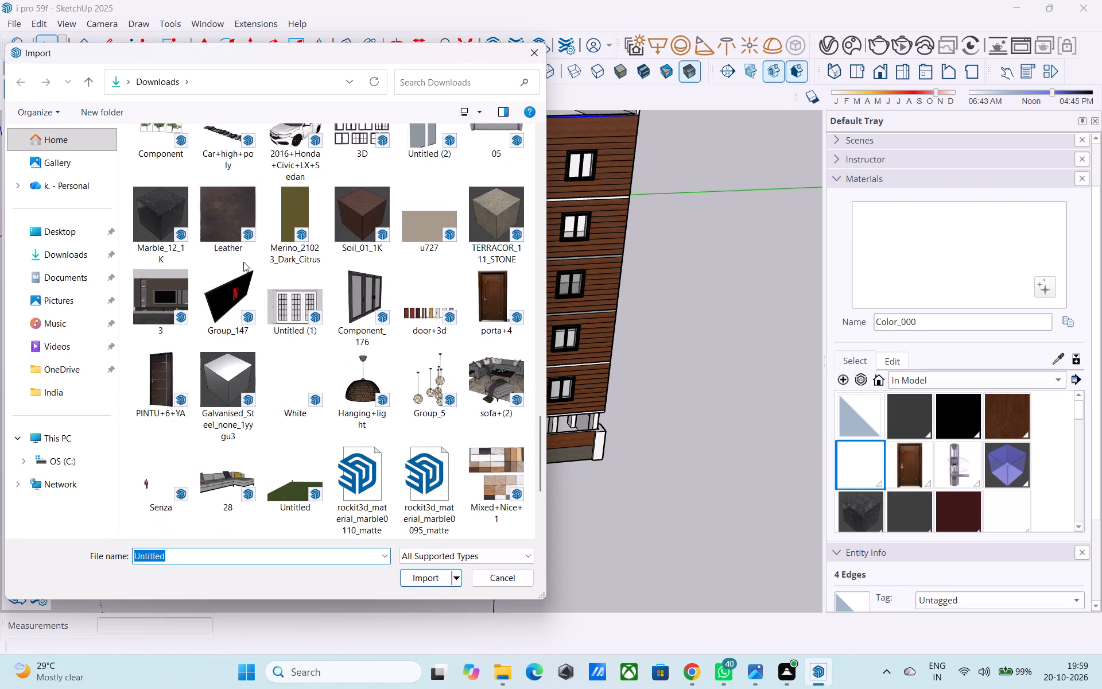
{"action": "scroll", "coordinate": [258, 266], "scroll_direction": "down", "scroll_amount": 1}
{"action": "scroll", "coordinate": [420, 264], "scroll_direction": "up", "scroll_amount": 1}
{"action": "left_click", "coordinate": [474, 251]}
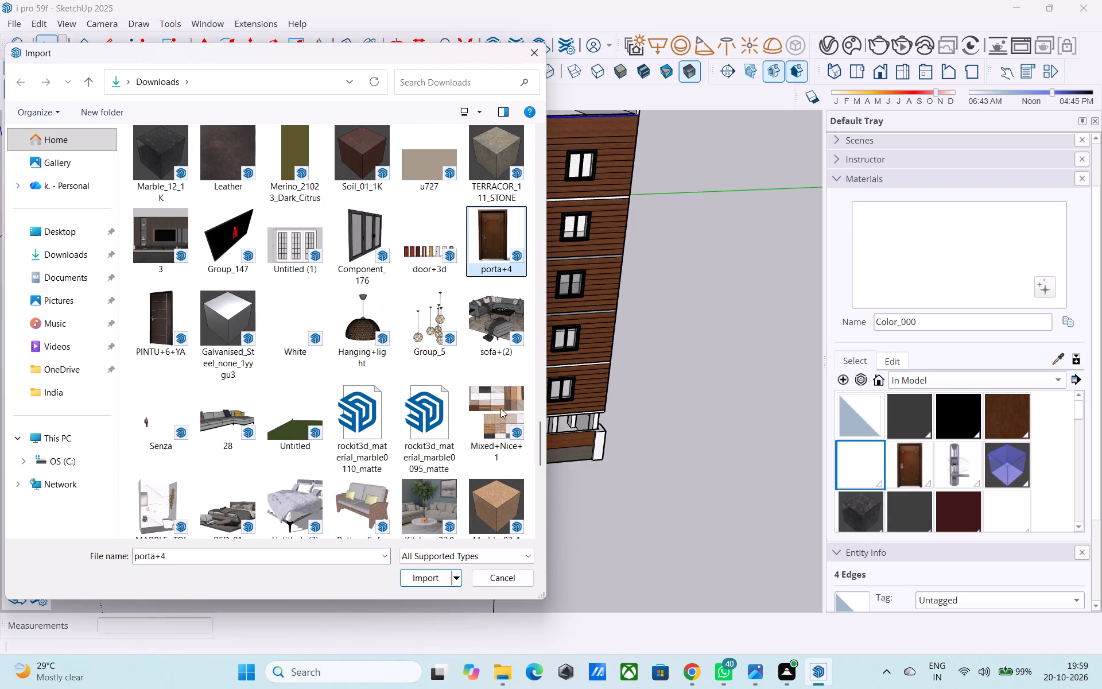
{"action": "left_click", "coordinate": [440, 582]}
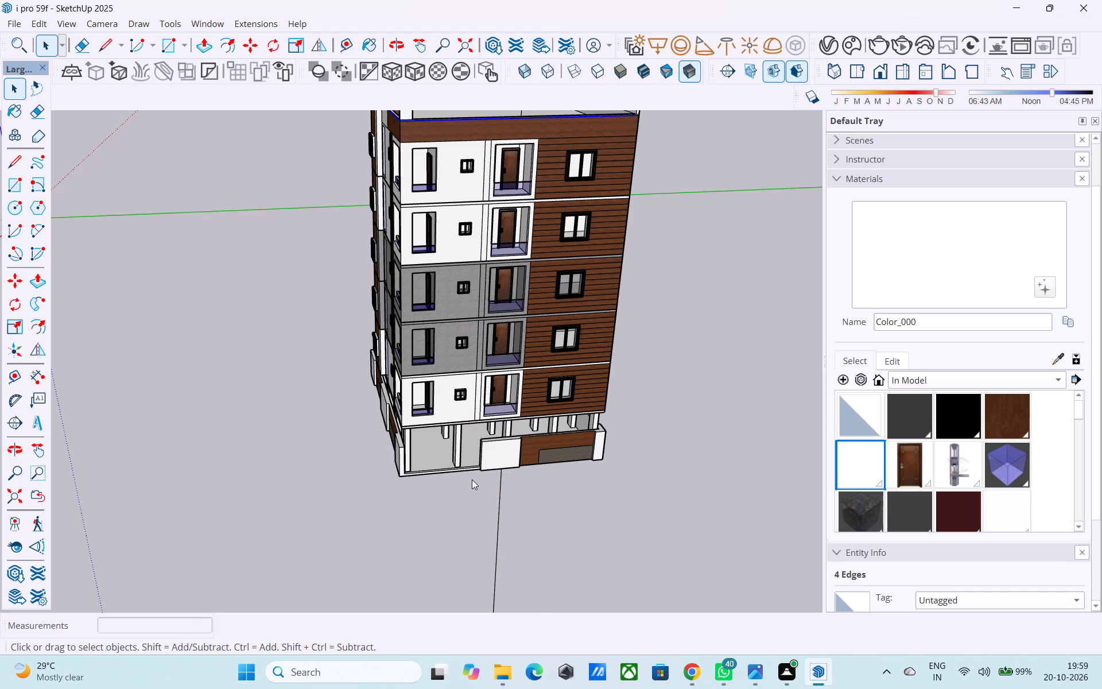
Import the Modern+Gate+1 component from Downloads and place it on the ground in front of the building's corner.
{"action": "left_click", "coordinate": [11, 25]}
{"action": "left_click", "coordinate": [122, 226]}
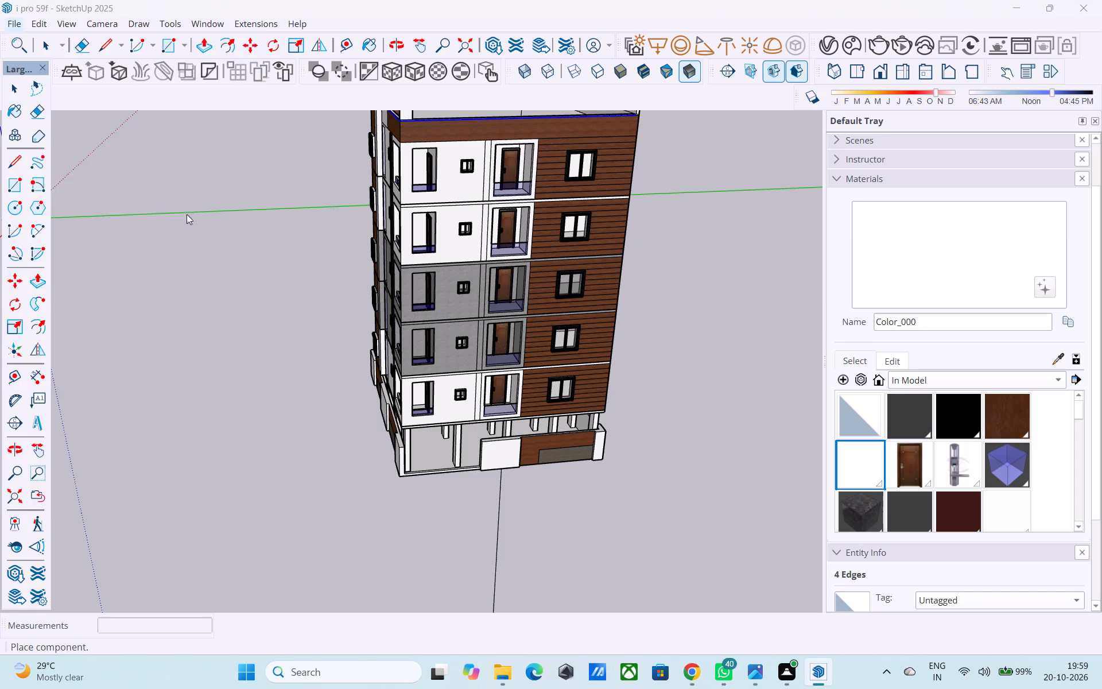
{"action": "scroll", "coordinate": [469, 282], "scroll_direction": "down", "scroll_amount": 9}
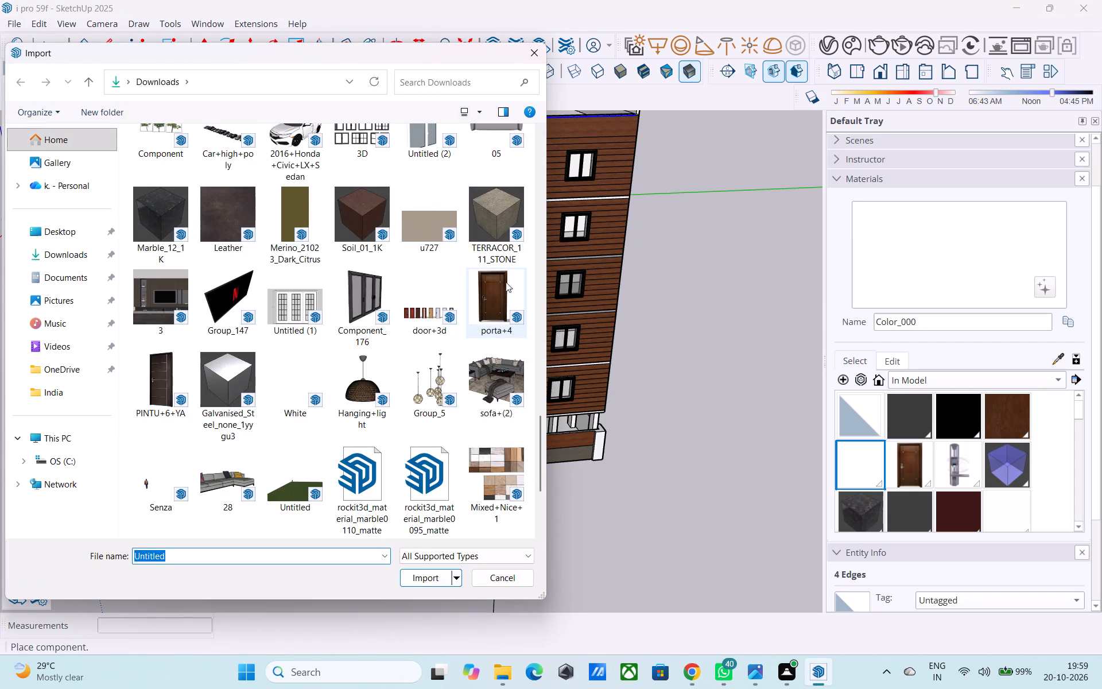
{"action": "scroll", "coordinate": [478, 276], "scroll_direction": "up", "scroll_amount": 1}
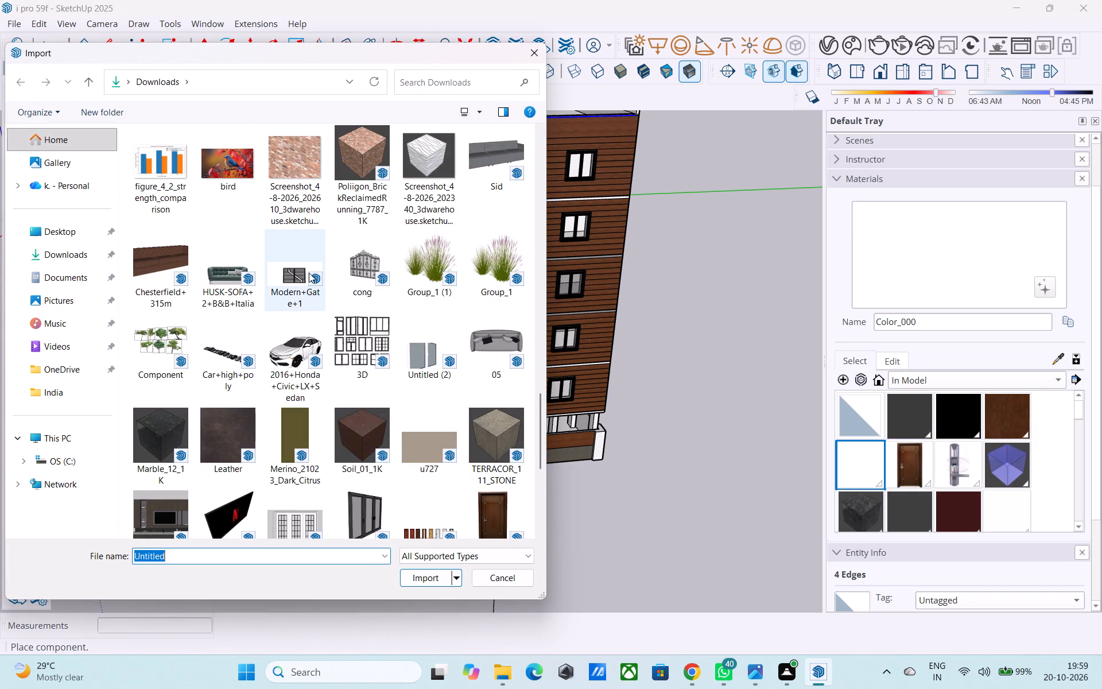
{"action": "left_click", "coordinate": [306, 273]}
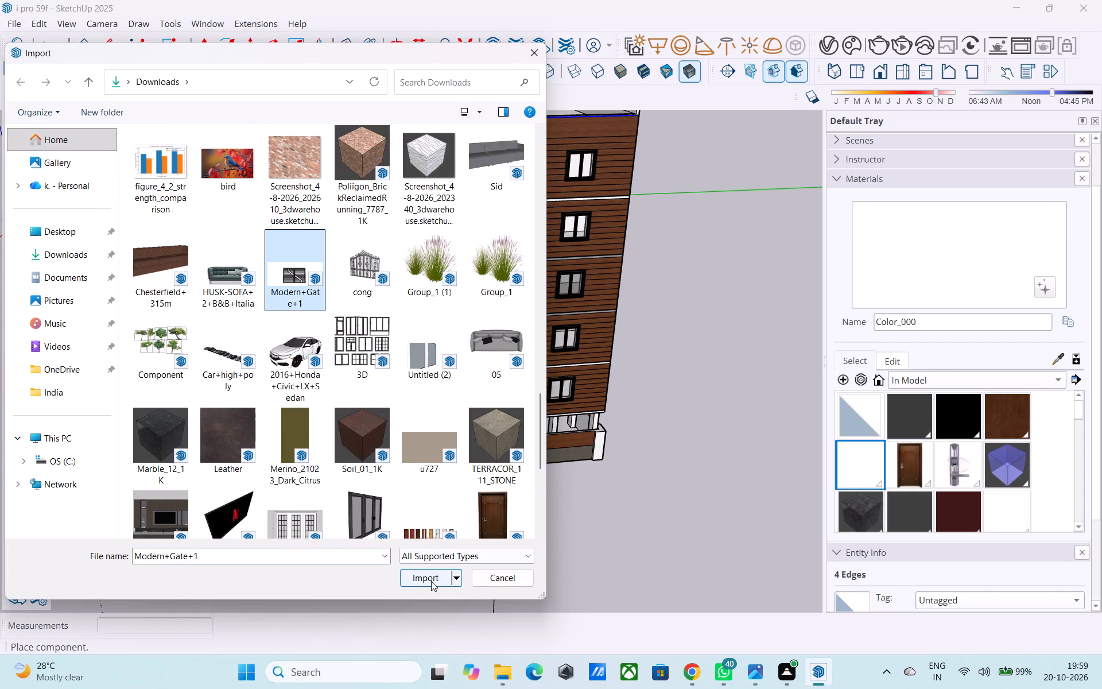
{"action": "left_click", "coordinate": [430, 581]}
{"action": "scroll", "coordinate": [443, 415], "scroll_direction": "down", "scroll_amount": 4}
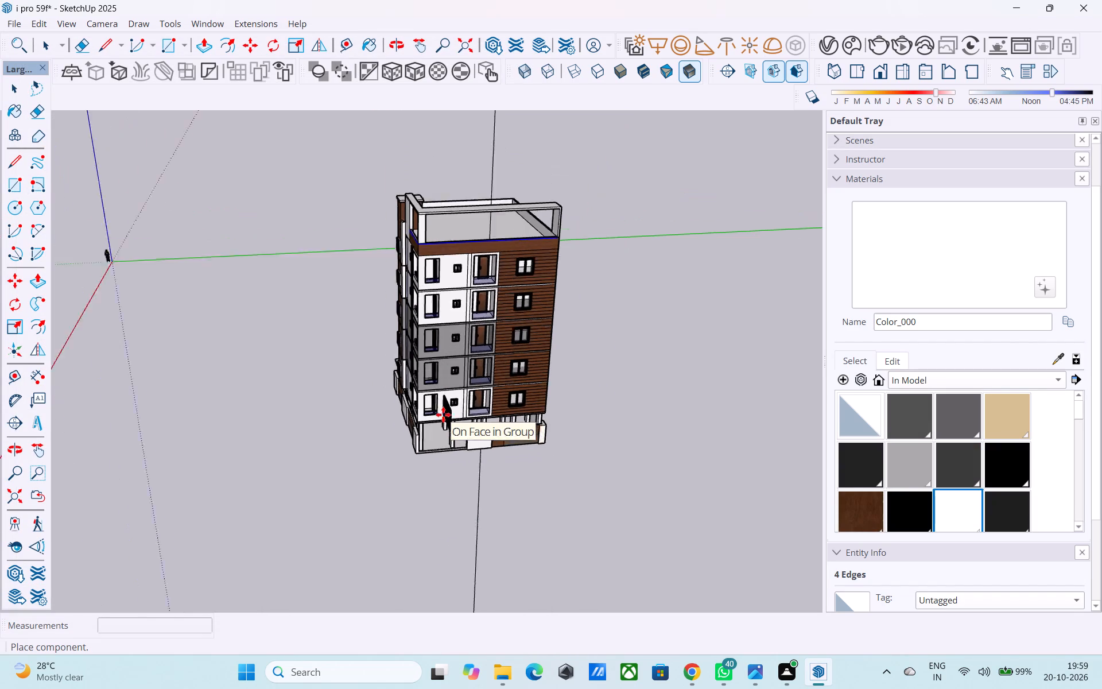
{"action": "scroll", "coordinate": [443, 415], "scroll_direction": "down", "scroll_amount": 2}
{"action": "middle_click_drag", "start_coordinate": [414, 358], "coordinate": [418, 381]}
{"action": "scroll", "coordinate": [442, 442], "scroll_direction": "up", "scroll_amount": 11}
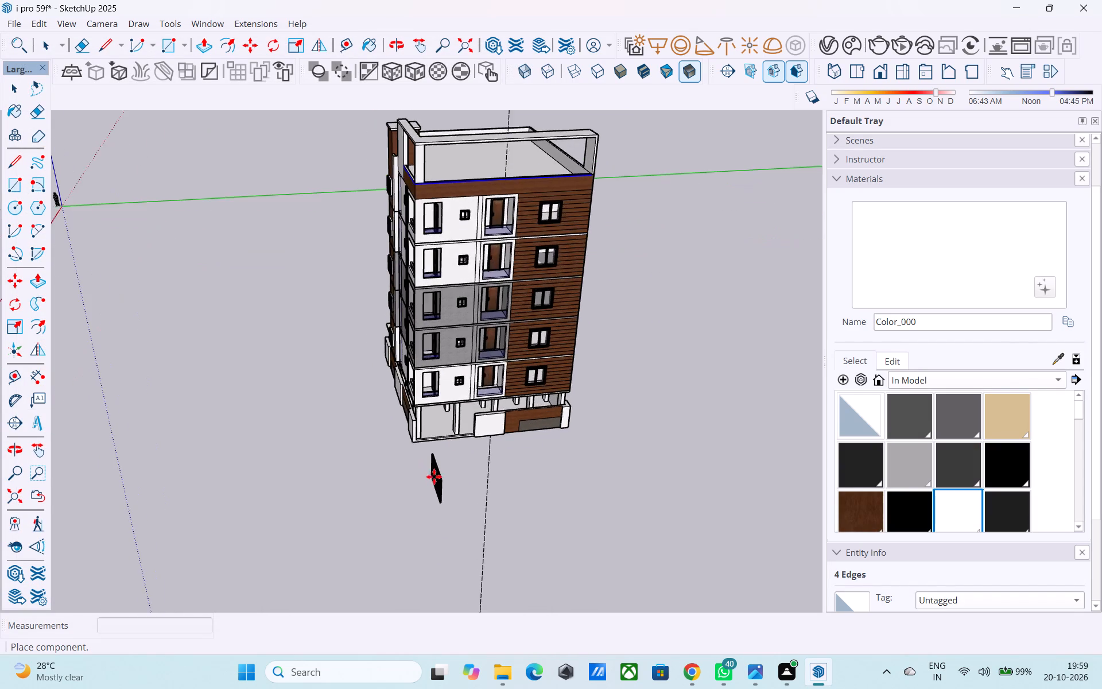
{"action": "scroll", "coordinate": [434, 477], "scroll_direction": "up", "scroll_amount": 4}
{"action": "left_click", "coordinate": [421, 464]}
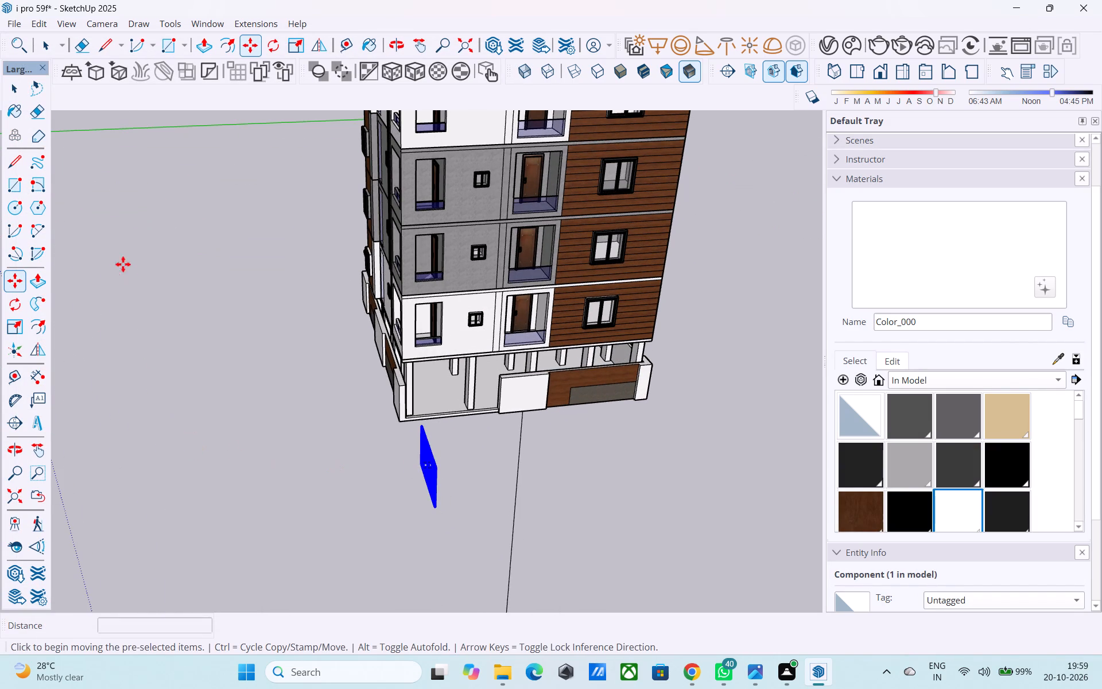
Rotate the gate 90 degrees on the ground plane so it runs parallel to the plank-clad facade.
{"action": "key", "text": "q"}
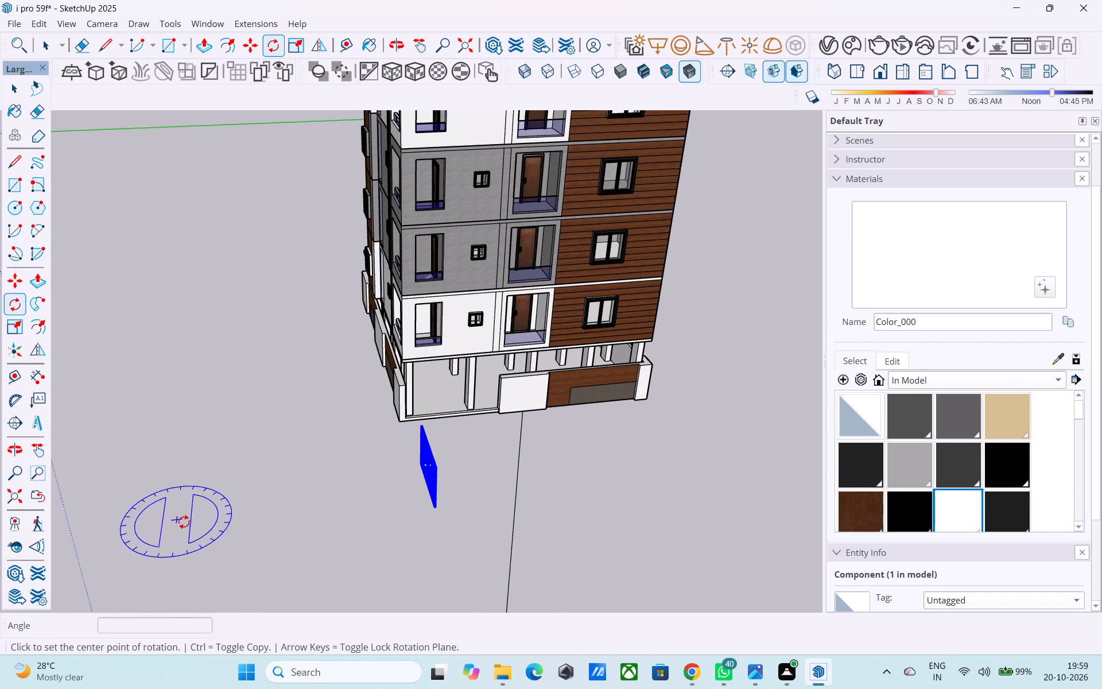
{"action": "scroll", "coordinate": [331, 396], "scroll_direction": "down", "scroll_amount": 5}
{"action": "middle_click_drag", "start_coordinate": [335, 373], "coordinate": [335, 419]}
{"action": "scroll", "coordinate": [386, 493], "scroll_direction": "up", "scroll_amount": 7}
{"action": "left_click", "coordinate": [370, 462]}
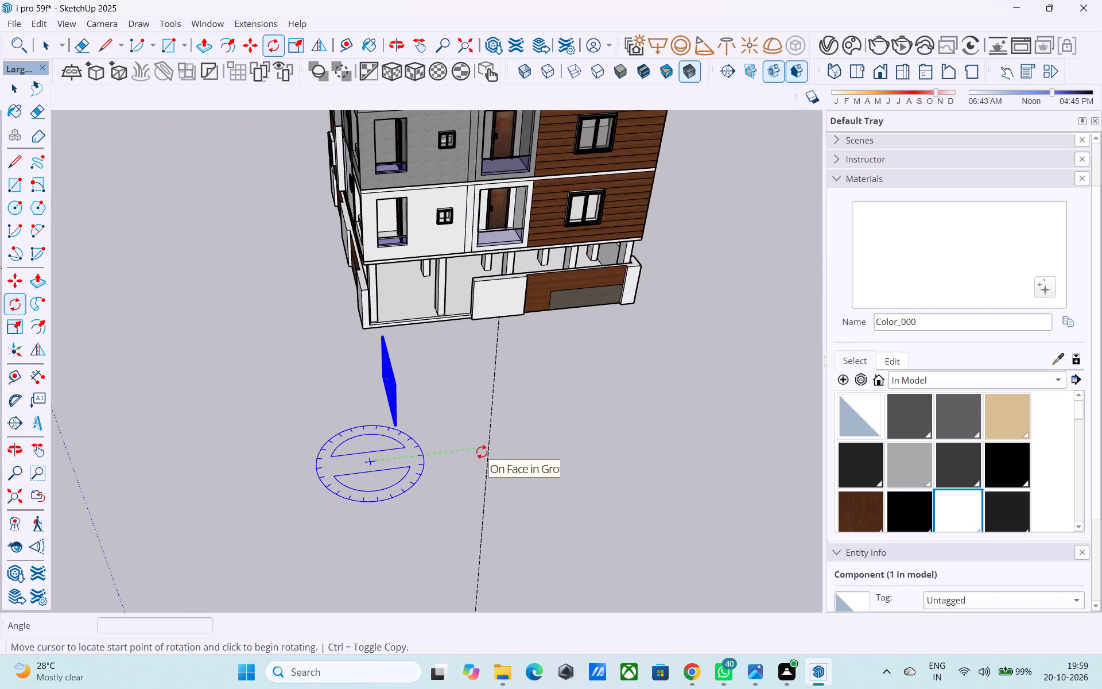
{"action": "left_click", "coordinate": [482, 451]}
{"action": "left_click", "coordinate": [350, 352]}
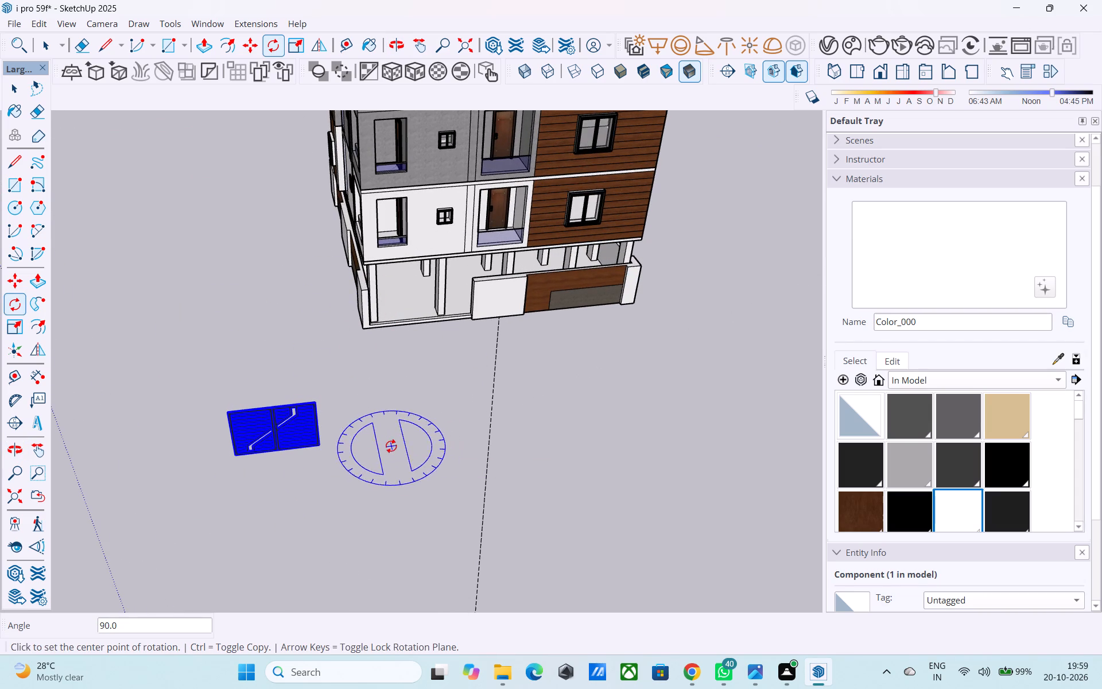
Move the gate by its bottom corner into the compound wall opening, against the white corner pillar.
{"action": "key", "text": "m"}
{"action": "middle_click_drag", "start_coordinate": [285, 416], "coordinate": [363, 386]}
{"action": "scroll", "coordinate": [337, 401], "scroll_direction": "up", "scroll_amount": 6}
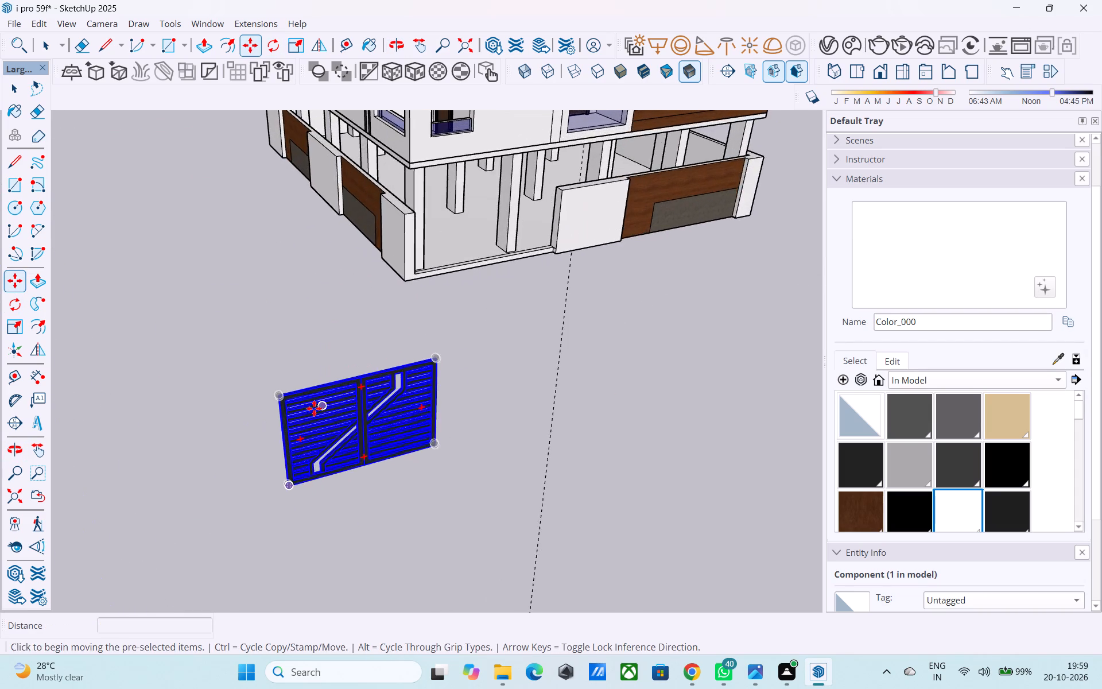
{"action": "middle_click_drag", "start_coordinate": [293, 431], "coordinate": [356, 370]}
{"action": "scroll", "coordinate": [367, 402], "scroll_direction": "up", "scroll_amount": 13}
{"action": "left_click", "coordinate": [410, 384]}
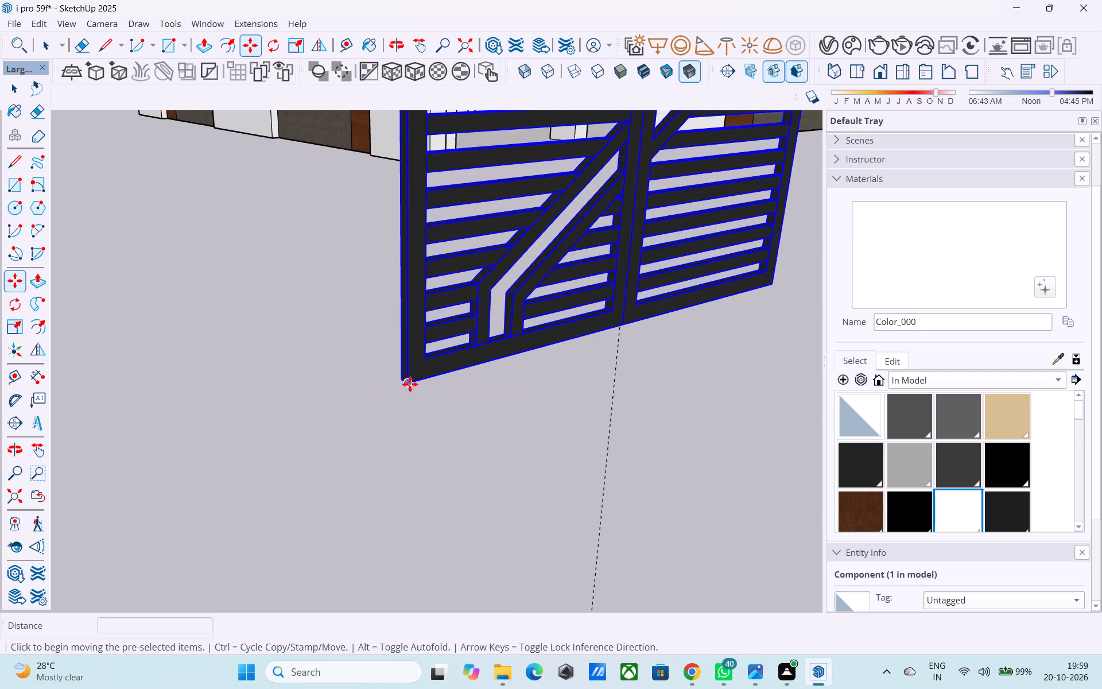
{"action": "scroll", "coordinate": [505, 226], "scroll_direction": "down", "scroll_amount": 16}
{"action": "scroll", "coordinate": [425, 206], "scroll_direction": "up", "scroll_amount": 1}
{"action": "middle_click_drag", "start_coordinate": [427, 201], "coordinate": [340, 248]}
{"action": "scroll", "coordinate": [365, 262], "scroll_direction": "up", "scroll_amount": 3}
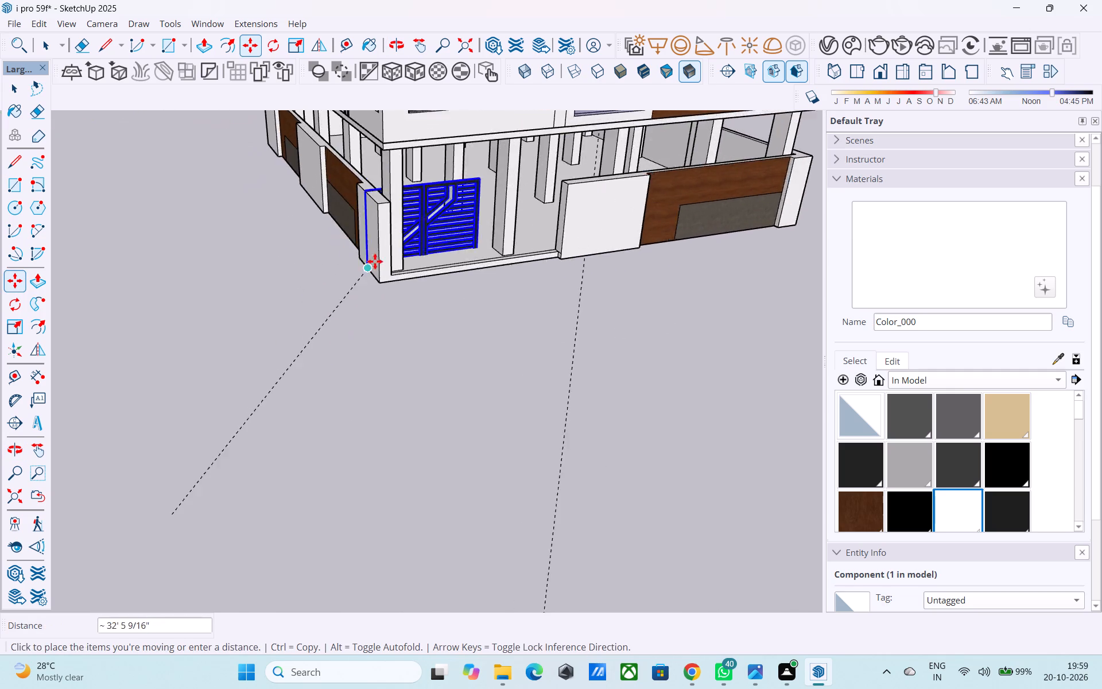
{"action": "scroll", "coordinate": [375, 261], "scroll_direction": "up", "scroll_amount": 15}
{"action": "left_click", "coordinate": [358, 287]}
Scale the gate's width by about 1.52 along the red axis so it spans the opening up to the white wall panel, and deselect it.
{"action": "scroll", "coordinate": [262, 340], "scroll_direction": "down", "scroll_amount": 2}
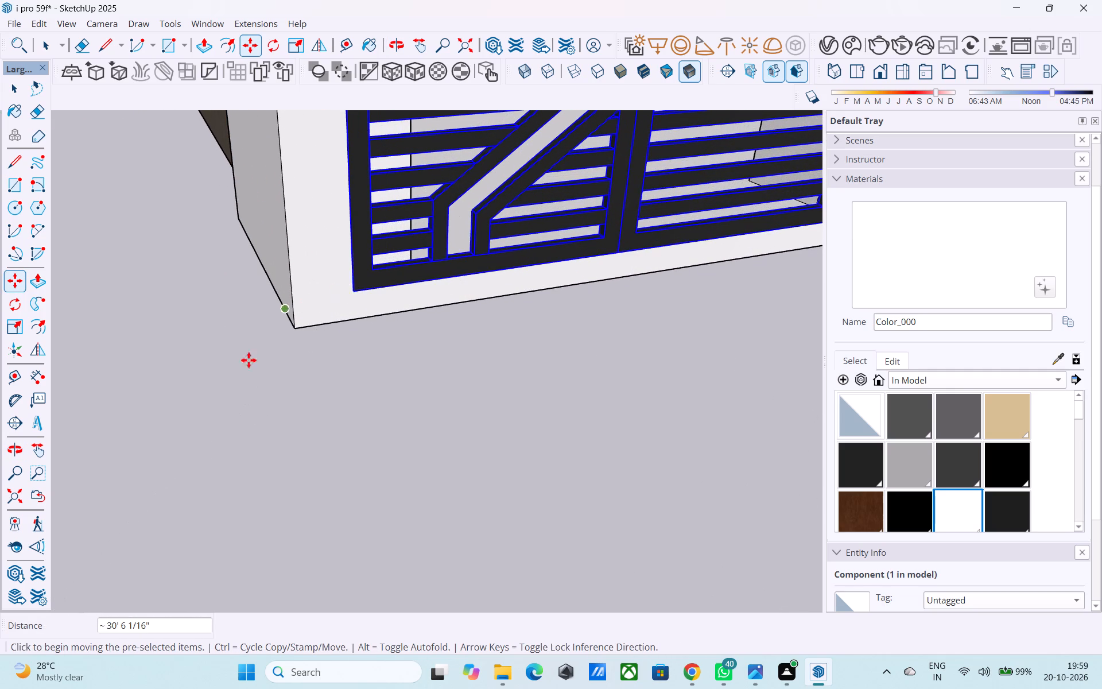
{"action": "scroll", "coordinate": [249, 360], "scroll_direction": "down", "scroll_amount": 11}
{"action": "scroll", "coordinate": [182, 330], "scroll_direction": "down", "scroll_amount": 5}
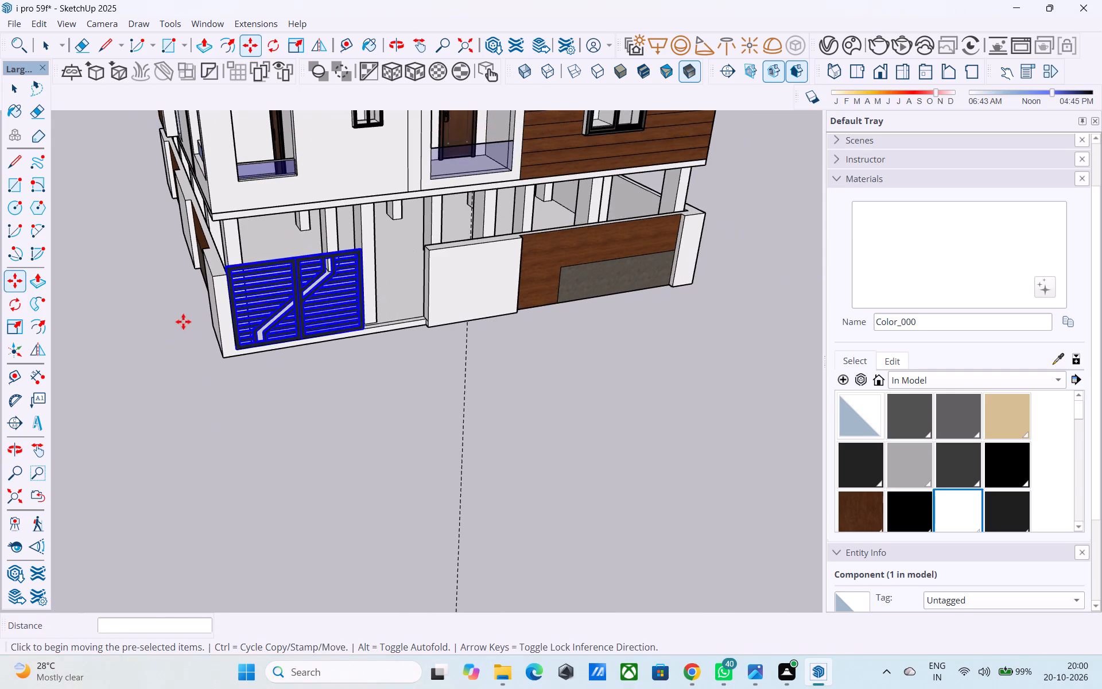
{"action": "middle_click_drag", "start_coordinate": [183, 317], "coordinate": [162, 239]}
{"action": "key", "text": "s"}
{"action": "middle_click_drag", "start_coordinate": [287, 239], "coordinate": [14, 316]}
{"action": "scroll", "coordinate": [189, 291], "scroll_direction": "up", "scroll_amount": 2}
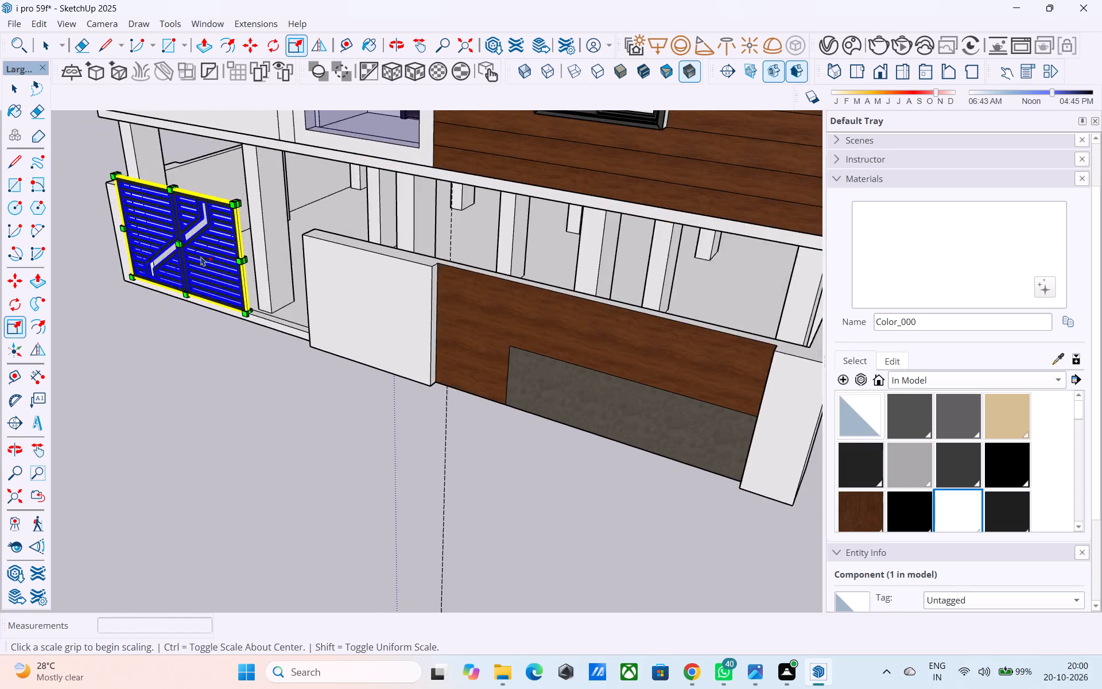
{"action": "scroll", "coordinate": [201, 256], "scroll_direction": "up", "scroll_amount": 10}
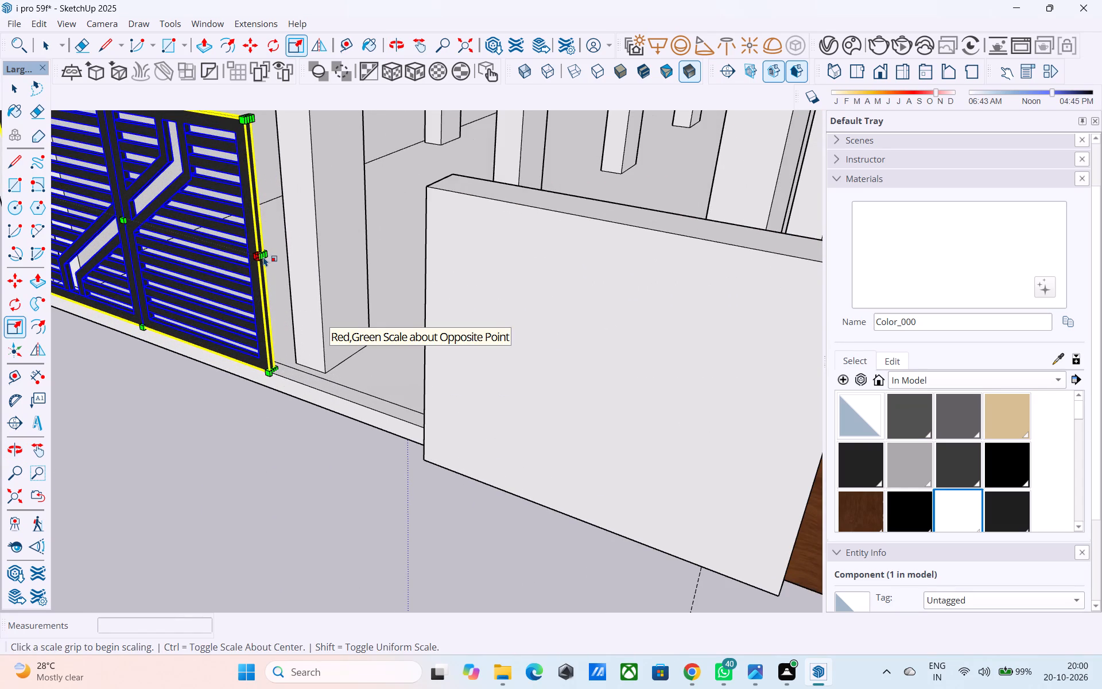
{"action": "scroll", "coordinate": [264, 257], "scroll_direction": "up", "scroll_amount": 10}
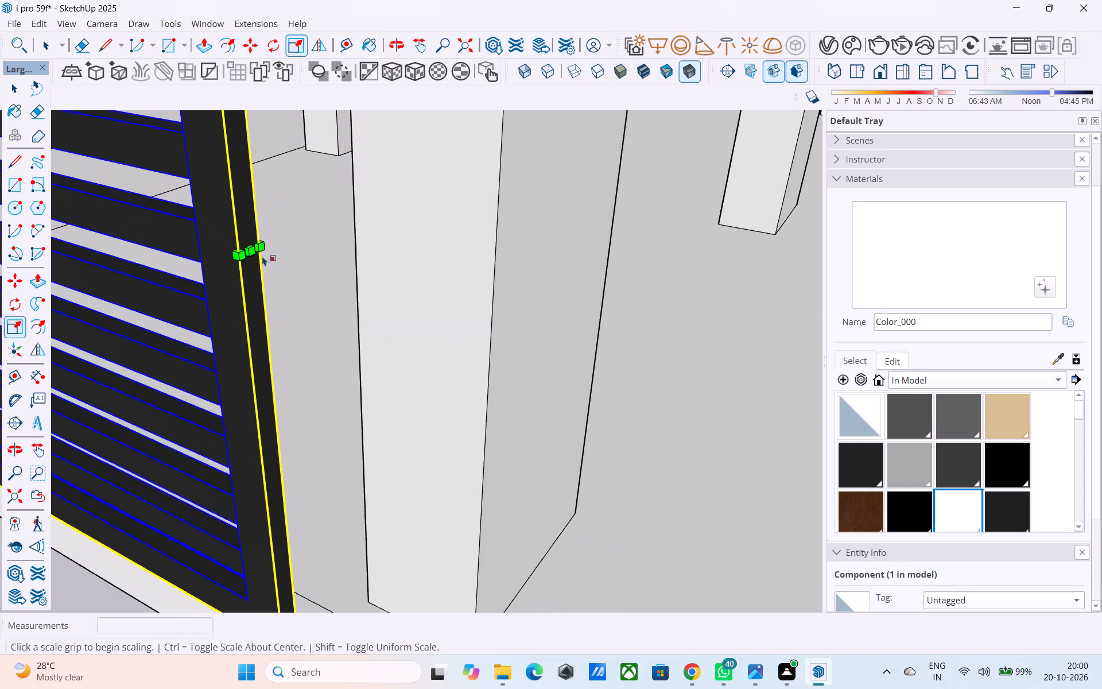
{"action": "left_click", "coordinate": [254, 253]}
{"action": "scroll", "coordinate": [254, 253], "scroll_direction": "down", "scroll_amount": 10}
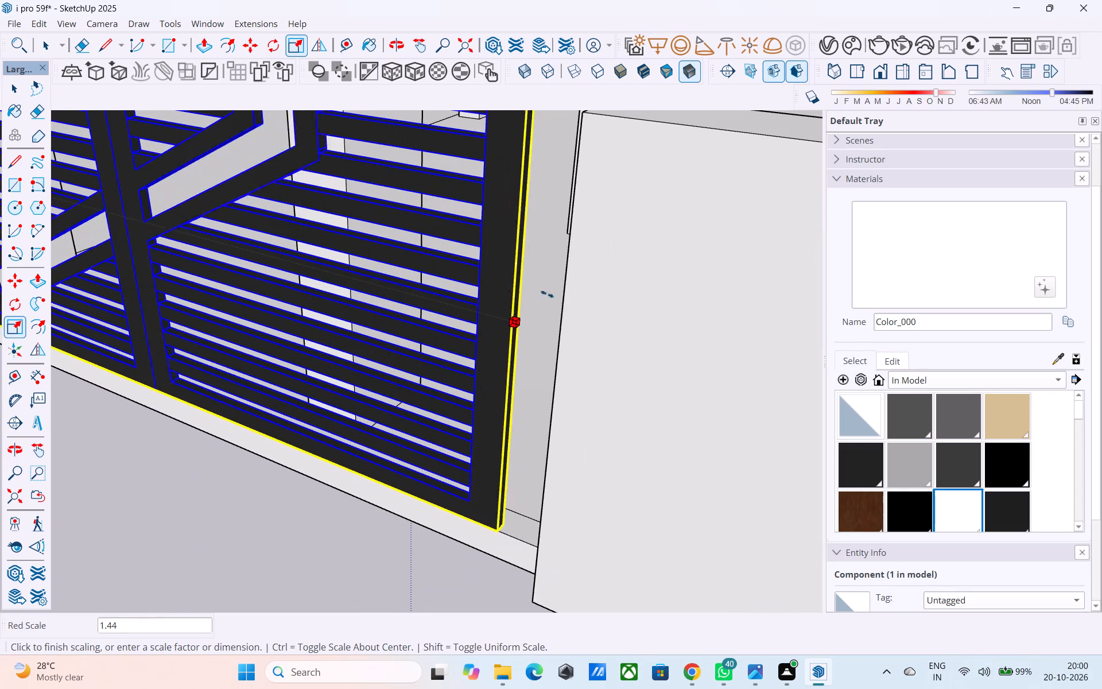
{"action": "middle_click_drag", "start_coordinate": [593, 297], "coordinate": [782, 298]}
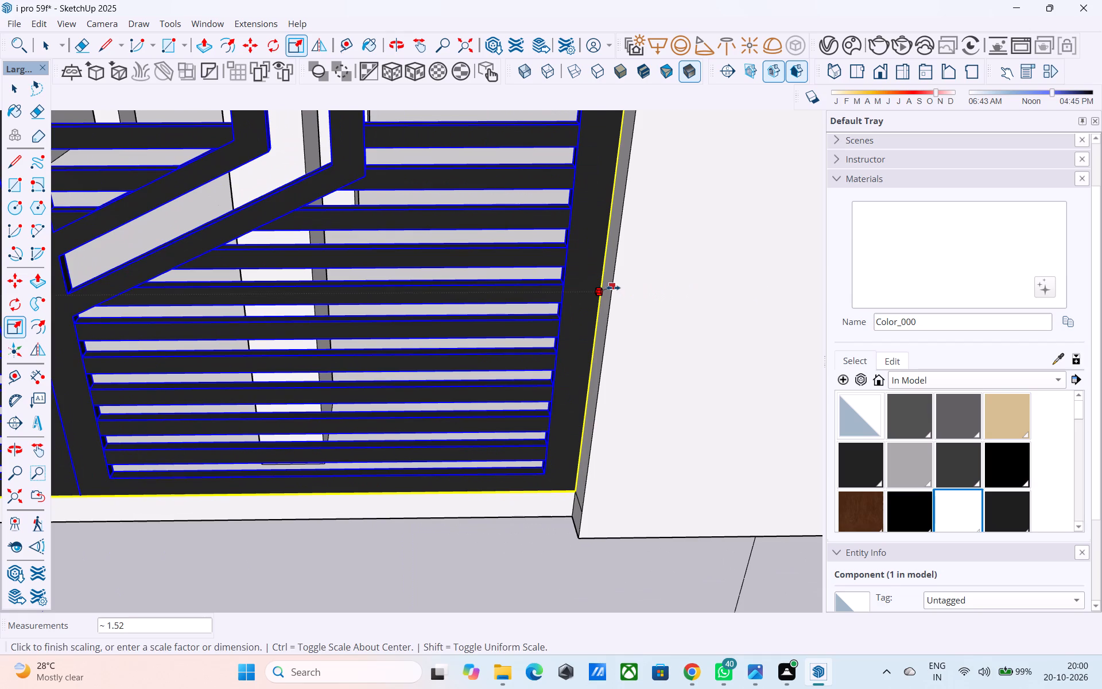
{"action": "left_click", "coordinate": [613, 287]}
{"action": "scroll", "coordinate": [637, 308], "scroll_direction": "down", "scroll_amount": 11}
{"action": "middle_click_drag", "start_coordinate": [630, 336], "coordinate": [611, 302]}
{"action": "scroll", "coordinate": [506, 401], "scroll_direction": "down", "scroll_amount": 6}
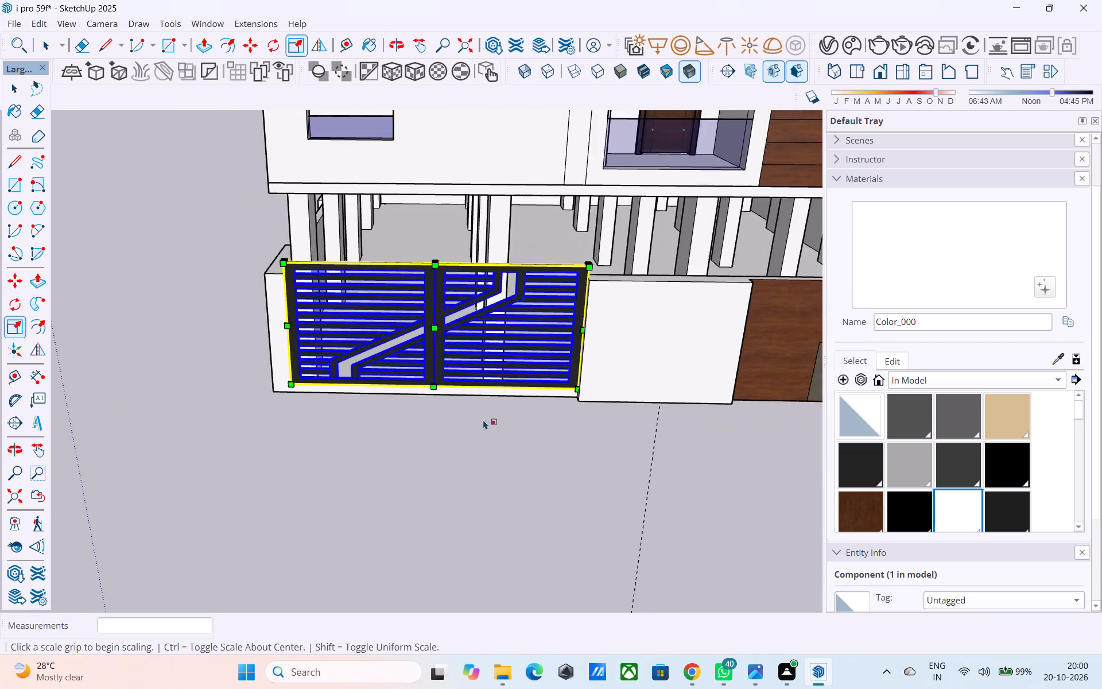
{"action": "middle_click_drag", "start_coordinate": [483, 420], "coordinate": [575, 389]}
{"action": "scroll", "coordinate": [483, 420], "scroll_direction": "down", "scroll_amount": 8}
{"action": "middle_click_drag", "start_coordinate": [413, 423], "coordinate": [425, 371]}
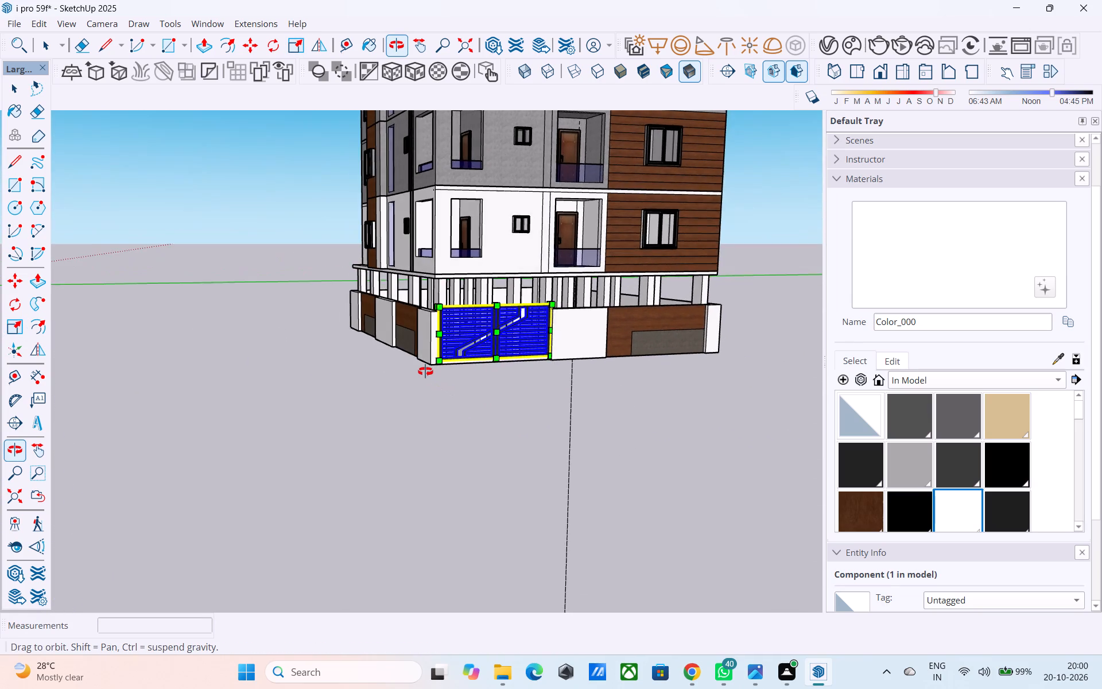
{"action": "middle_click_drag", "start_coordinate": [425, 371], "coordinate": [603, 445]}
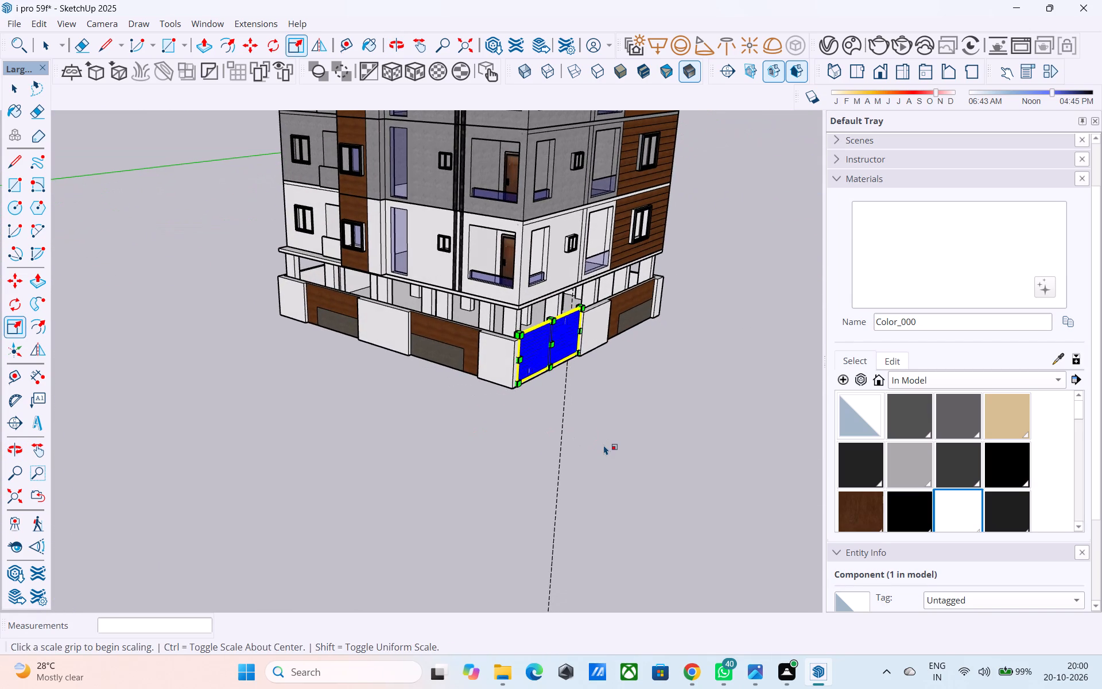
{"action": "key", "text": "space"}
{"action": "key", "text": "Escape"}
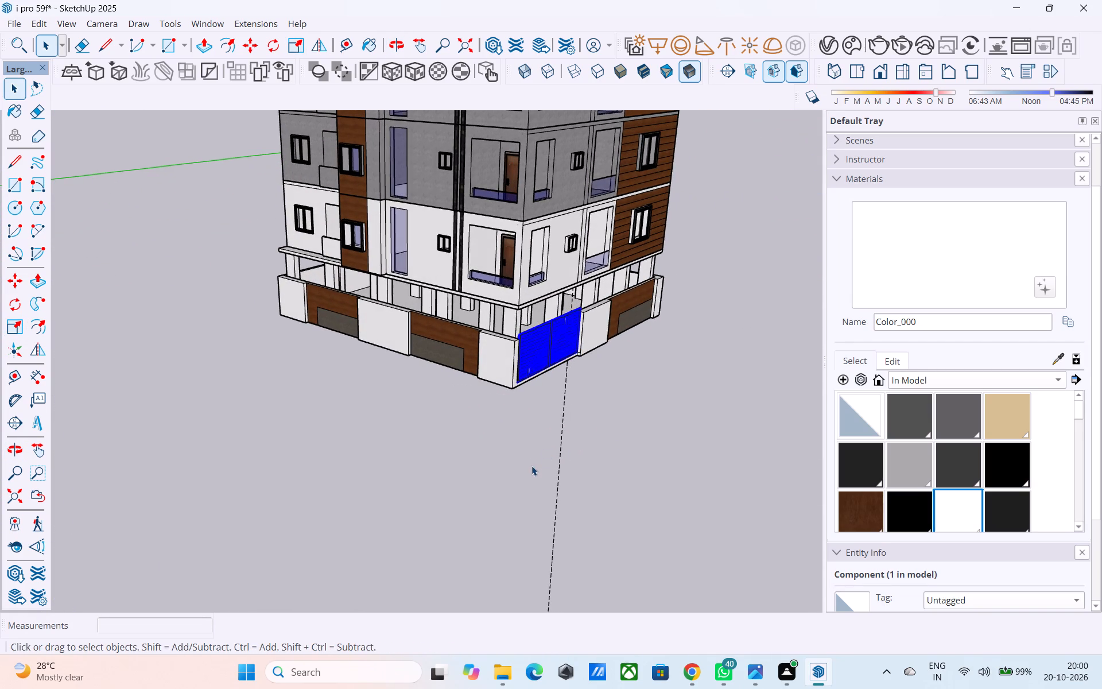
{"action": "left_click", "coordinate": [531, 460]}
Examine the whole building with its gate from around the entrance corner.
{"action": "scroll", "coordinate": [494, 484], "scroll_direction": "down", "scroll_amount": 3}
{"action": "middle_click_drag", "start_coordinate": [478, 500], "coordinate": [465, 476]}
{"action": "scroll", "coordinate": [426, 456], "scroll_direction": "down", "scroll_amount": 4}
{"action": "middle_click_drag", "start_coordinate": [425, 463], "coordinate": [385, 439]}
{"action": "scroll", "coordinate": [382, 442], "scroll_direction": "down", "scroll_amount": 3}
{"action": "middle_click_drag", "start_coordinate": [383, 446], "coordinate": [440, 425]}
{"action": "scroll", "coordinate": [444, 424], "scroll_direction": "down", "scroll_amount": 2}
{"action": "middle_click_drag", "start_coordinate": [444, 424], "coordinate": [438, 417]}
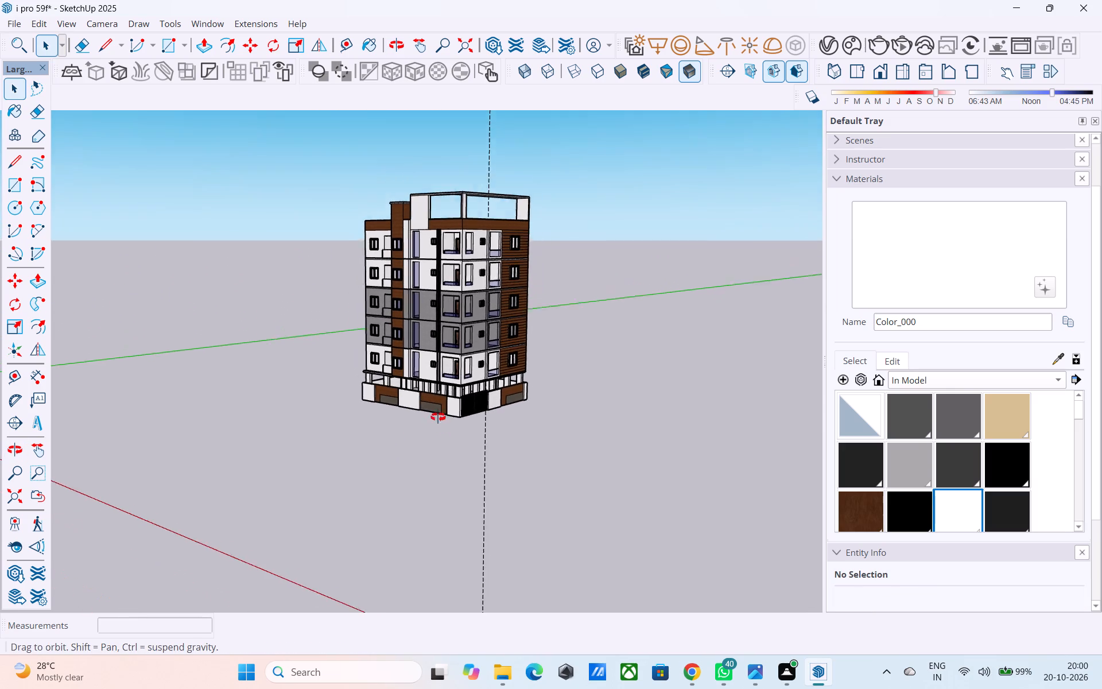
{"action": "middle_click_drag", "start_coordinate": [438, 417], "coordinate": [428, 409]}
{"action": "middle_click_drag", "start_coordinate": [410, 436], "coordinate": [359, 421]}
{"action": "middle_click_drag", "start_coordinate": [502, 389], "coordinate": [484, 379]}
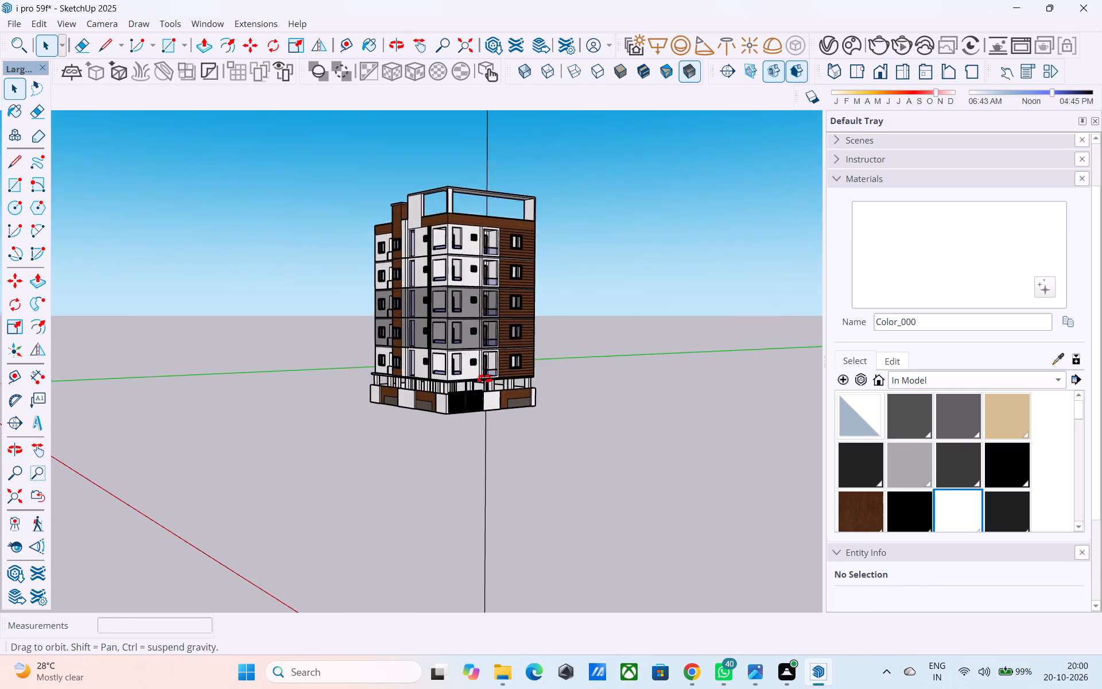
{"action": "middle_click_drag", "start_coordinate": [484, 379], "coordinate": [475, 374]}
Inside the lowest residential floor's group, paint the side wall of the balcony beside the plank cladding with <Beige>1.
{"action": "scroll", "coordinate": [473, 372], "scroll_direction": "up", "scroll_amount": 14}
{"action": "left_click", "coordinate": [502, 368]}
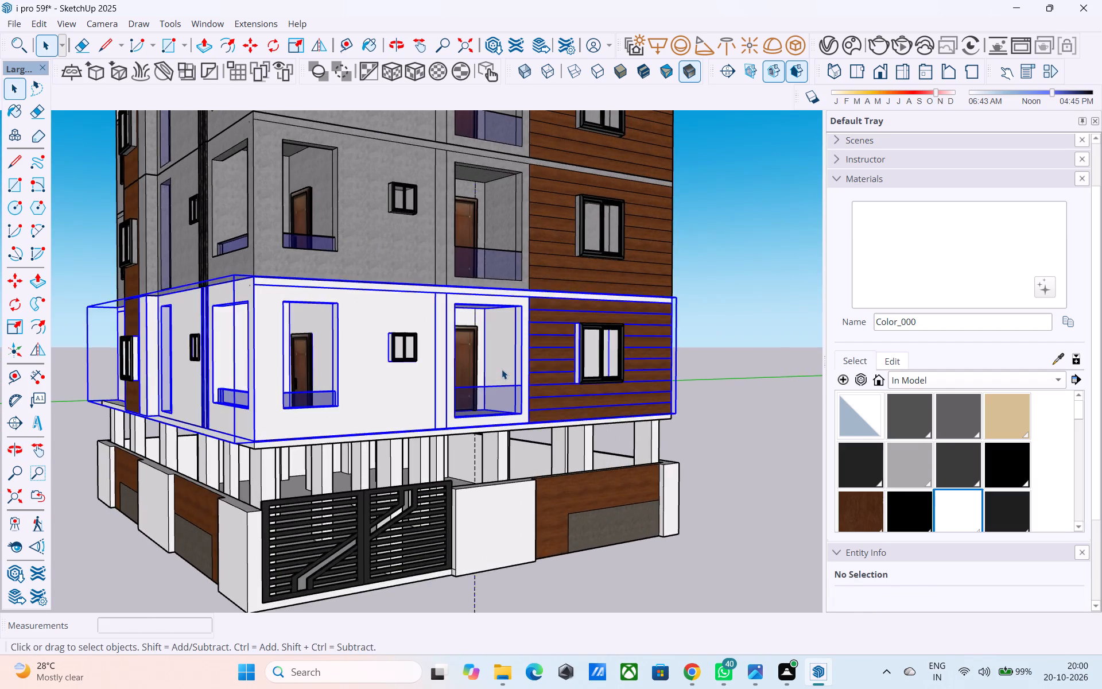
{"action": "scroll", "coordinate": [502, 369], "scroll_direction": "up", "scroll_amount": 4}
{"action": "double_click", "coordinate": [502, 368]}
{"action": "left_click", "coordinate": [496, 359]}
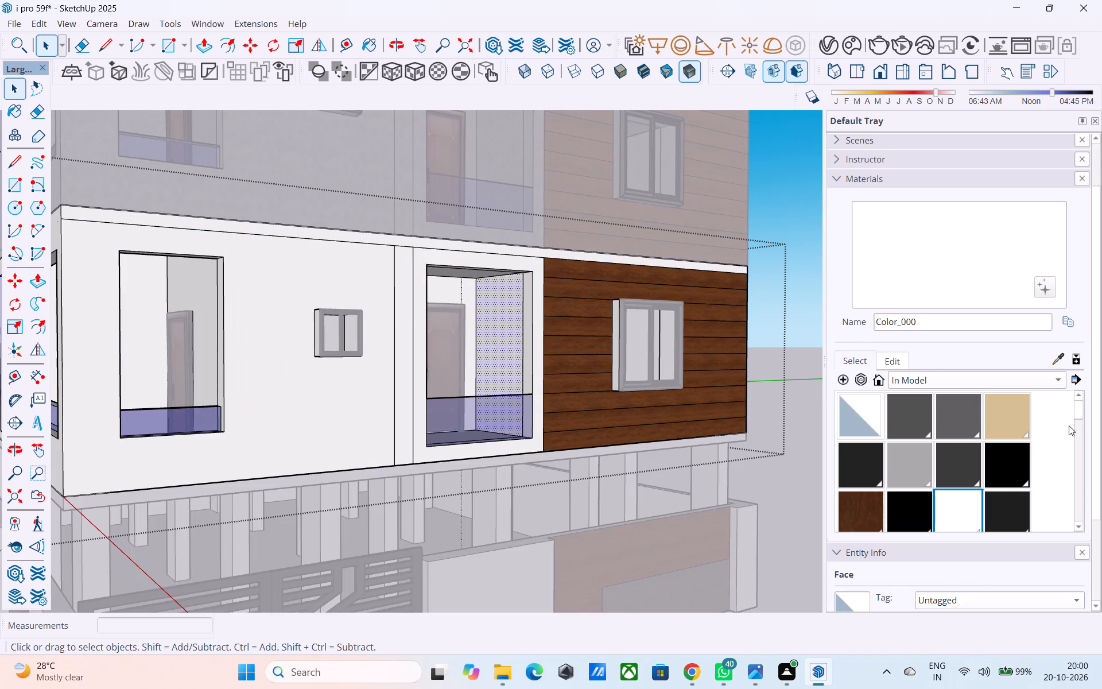
{"action": "left_click", "coordinate": [1022, 412]}
{"action": "left_click", "coordinate": [511, 371]}
{"action": "scroll", "coordinate": [511, 379], "scroll_direction": "down", "scroll_amount": 5}
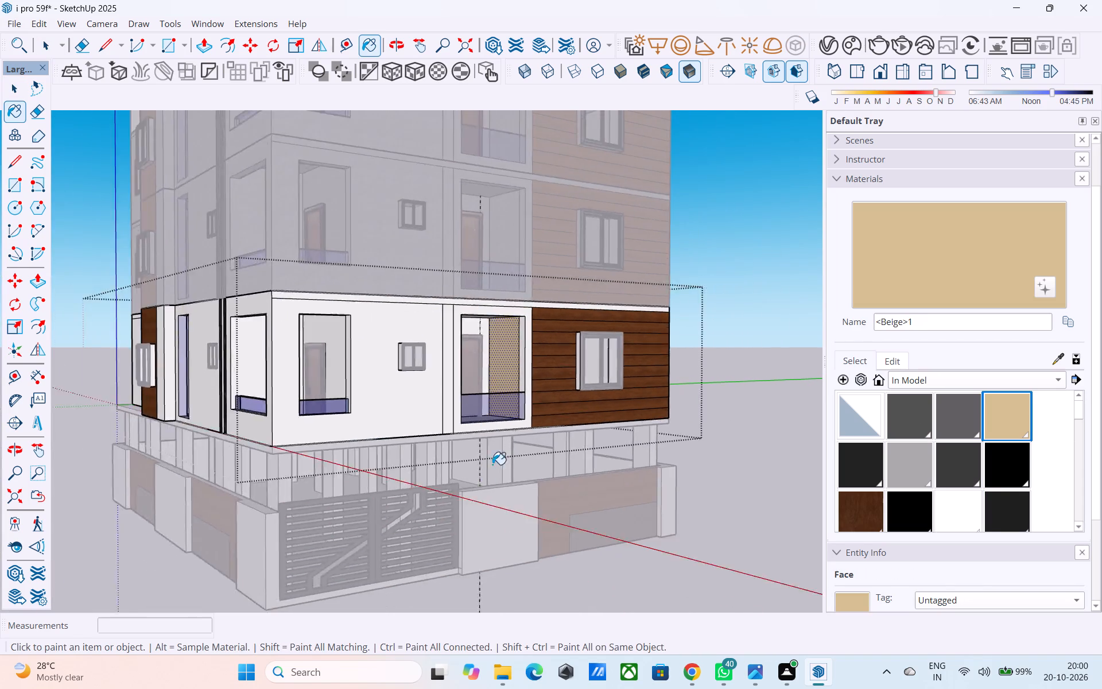
{"action": "scroll", "coordinate": [492, 465], "scroll_direction": "down", "scroll_amount": 10}
{"action": "scroll", "coordinate": [478, 492], "scroll_direction": "up", "scroll_amount": 5}
{"action": "scroll", "coordinate": [467, 435], "scroll_direction": "up", "scroll_amount": 2}
{"action": "key", "text": "space"}
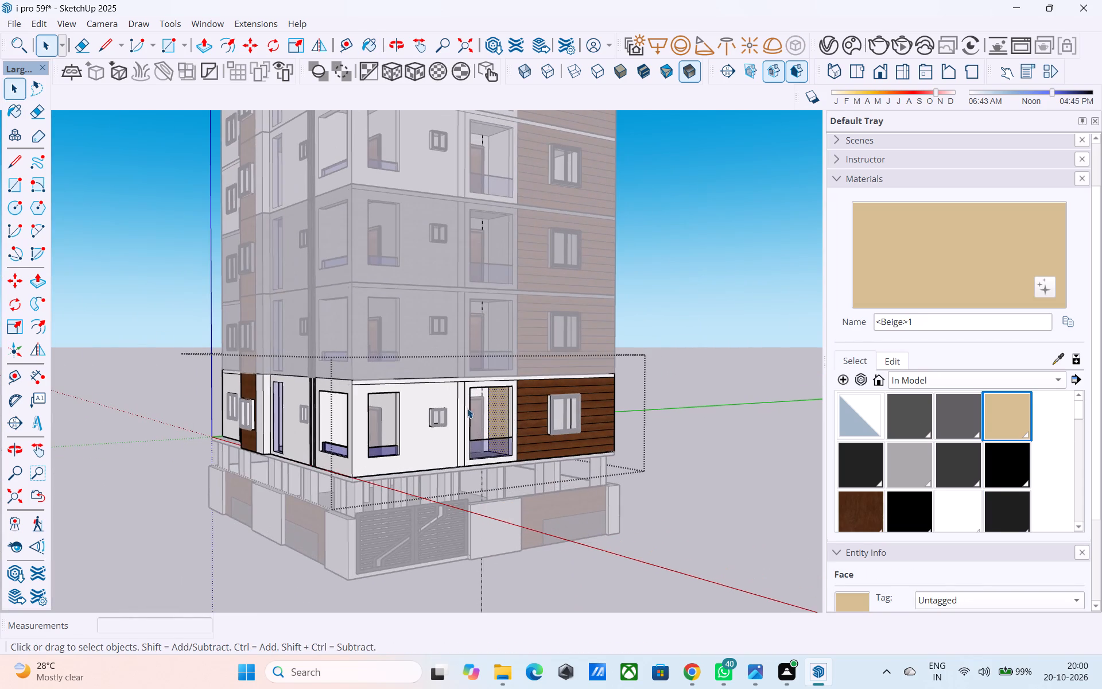
Inside the second residential floor's group, paint the balcony side wall beside the plank cladding with <Beige>1.
{"action": "left_click", "coordinate": [494, 346]}
{"action": "scroll", "coordinate": [494, 346], "scroll_direction": "up", "scroll_amount": 4}
{"action": "double_click", "coordinate": [499, 336]}
{"action": "left_click", "coordinate": [494, 324]}
{"action": "double_click", "coordinate": [496, 326]}
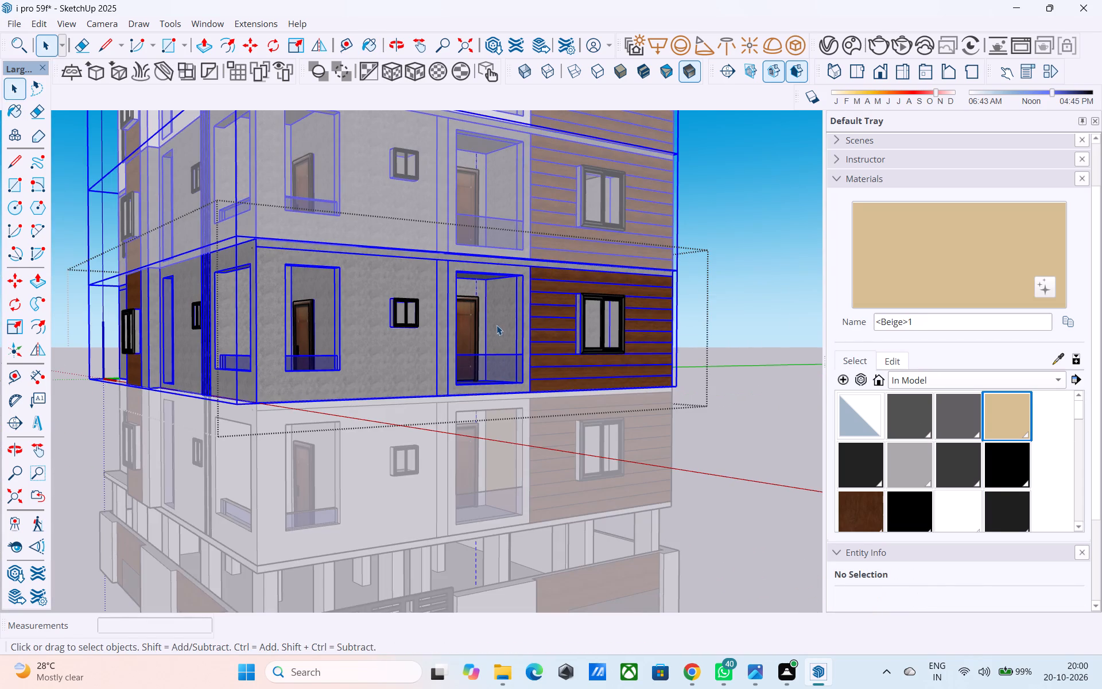
{"action": "left_click", "coordinate": [494, 309]}
{"action": "left_click", "coordinate": [1001, 425]}
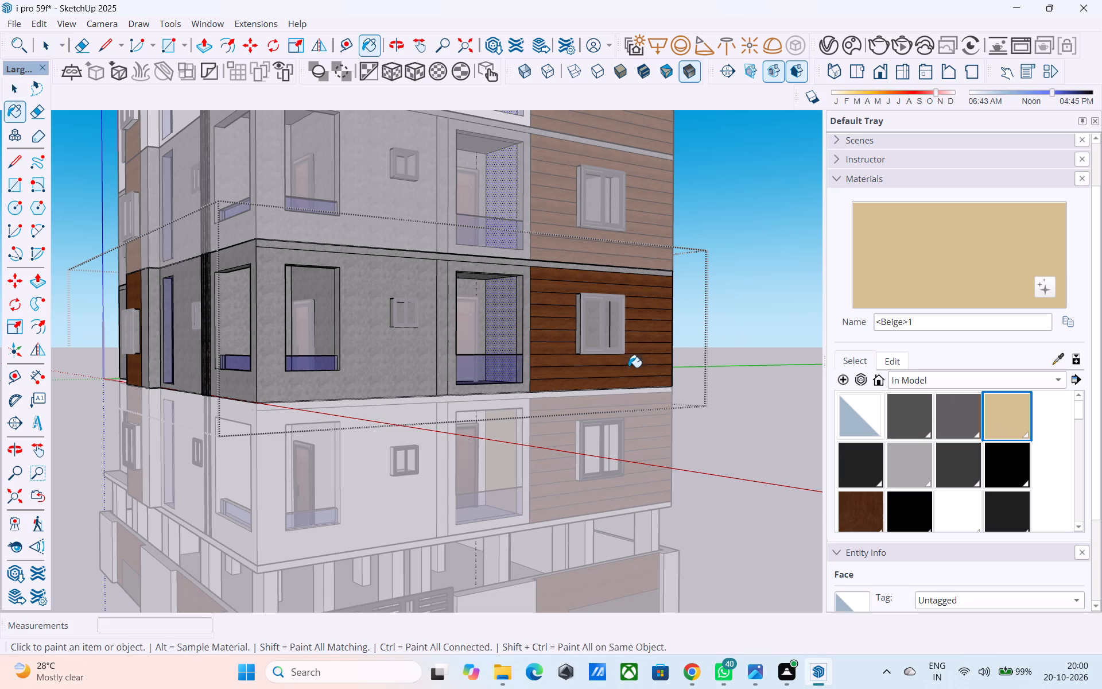
{"action": "left_click", "coordinate": [503, 316]}
{"action": "key", "text": "space"}
{"action": "scroll", "coordinate": [507, 328], "scroll_direction": "down", "scroll_amount": 13}
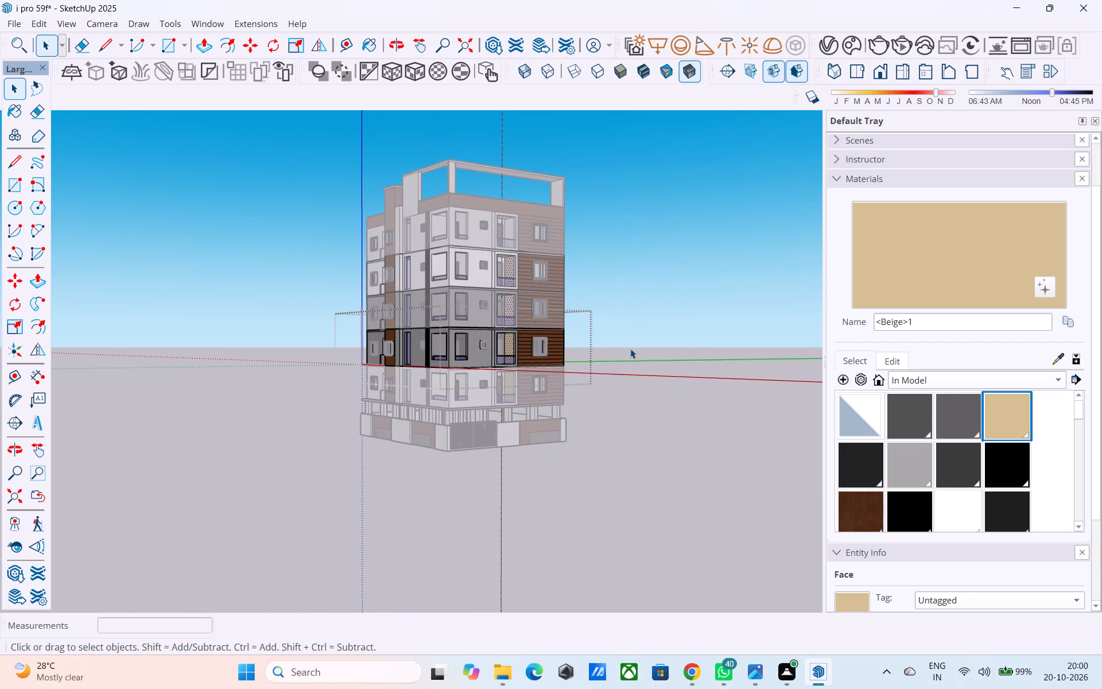
{"action": "left_click", "coordinate": [657, 341]}
Paint the top residential floor's balcony side wall beside the plank cladding with <Beige>1 and deselect it.
{"action": "middle_click_drag", "start_coordinate": [532, 384], "coordinate": [553, 395]}
{"action": "scroll", "coordinate": [553, 393], "scroll_direction": "down", "scroll_amount": 2}
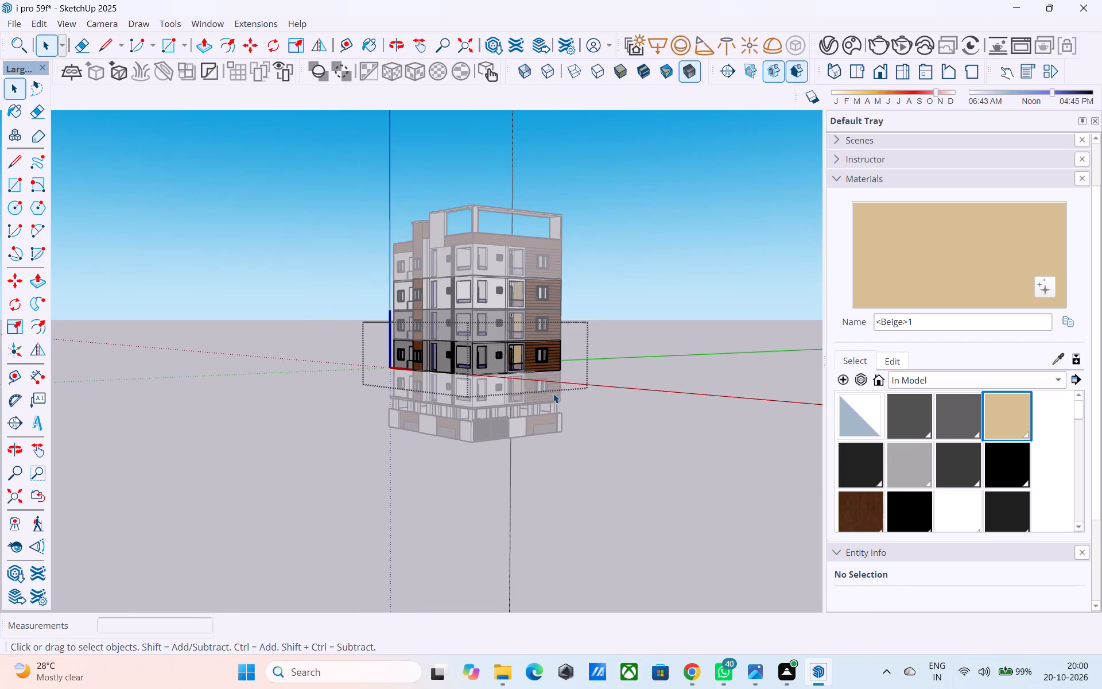
{"action": "middle_click_drag", "start_coordinate": [558, 418], "coordinate": [567, 440]}
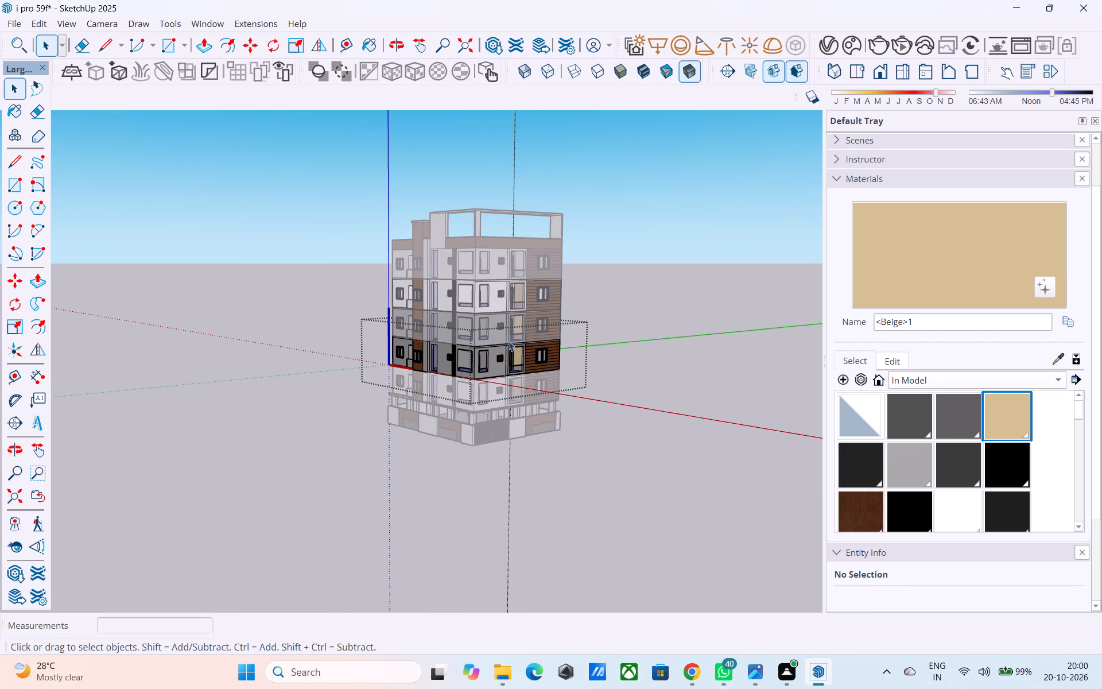
{"action": "scroll", "coordinate": [483, 289], "scroll_direction": "up", "scroll_amount": 6}
{"action": "left_click", "coordinate": [526, 256]}
{"action": "scroll", "coordinate": [526, 256], "scroll_direction": "up", "scroll_amount": 4}
{"action": "double_click", "coordinate": [527, 256]}
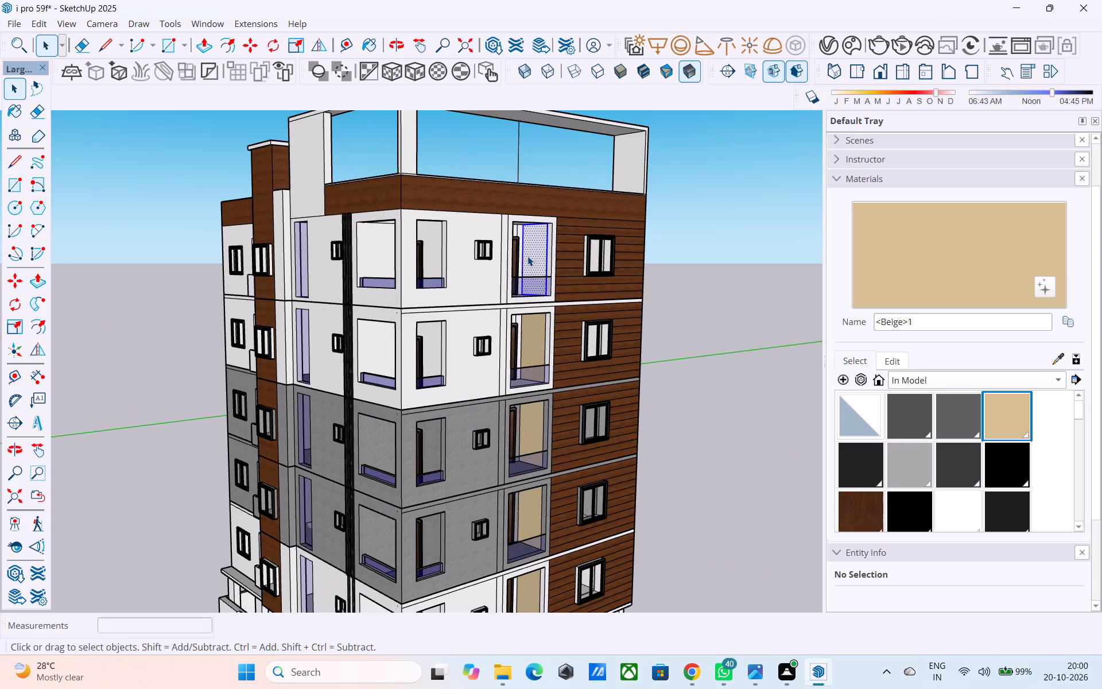
{"action": "left_click", "coordinate": [529, 253]}
{"action": "left_click", "coordinate": [951, 263]}
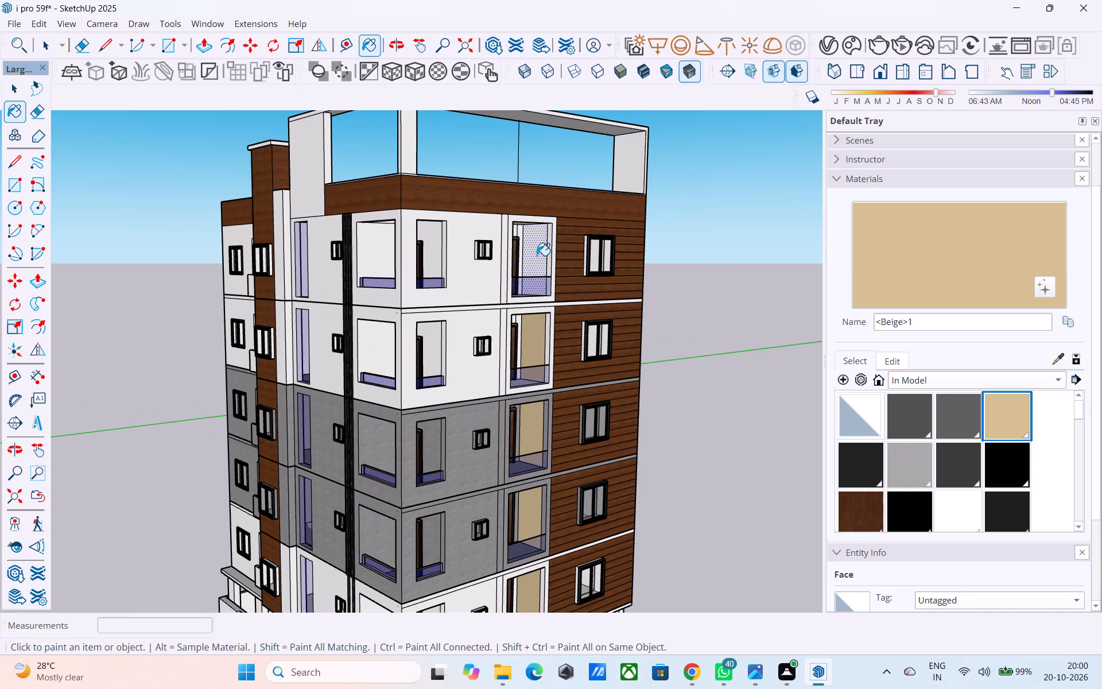
{"action": "left_click", "coordinate": [536, 254]}
{"action": "scroll", "coordinate": [540, 253], "scroll_direction": "down", "scroll_amount": 4}
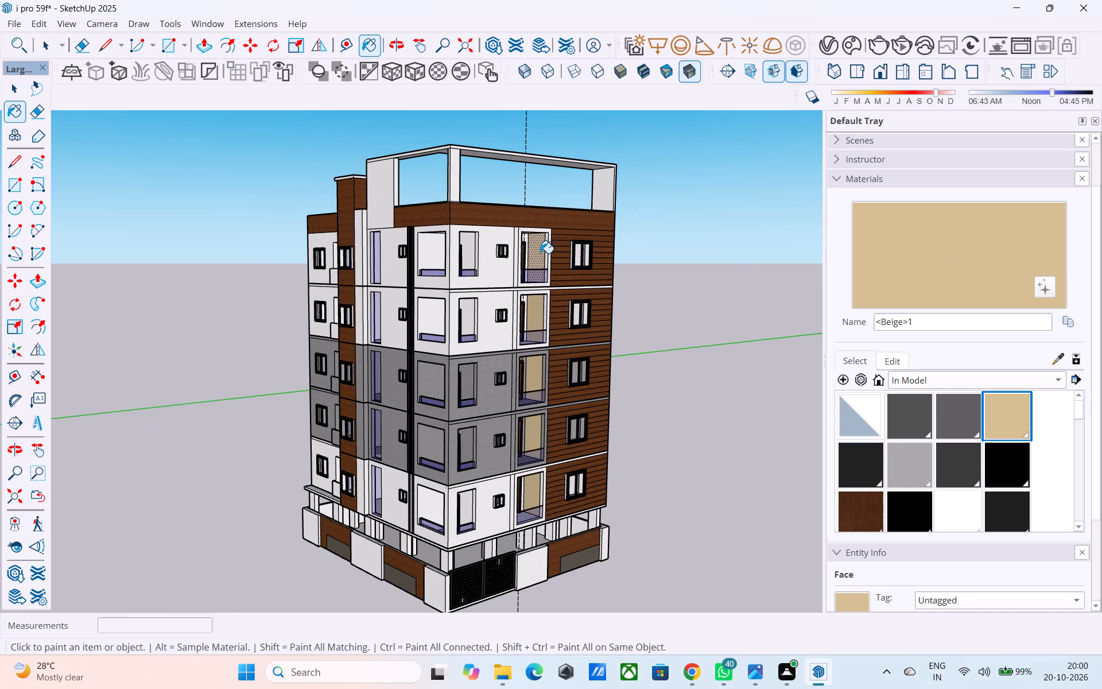
{"action": "middle_click_drag", "start_coordinate": [536, 253], "coordinate": [523, 246]}
{"action": "key", "text": "space"}
{"action": "left_click", "coordinate": [643, 270]}
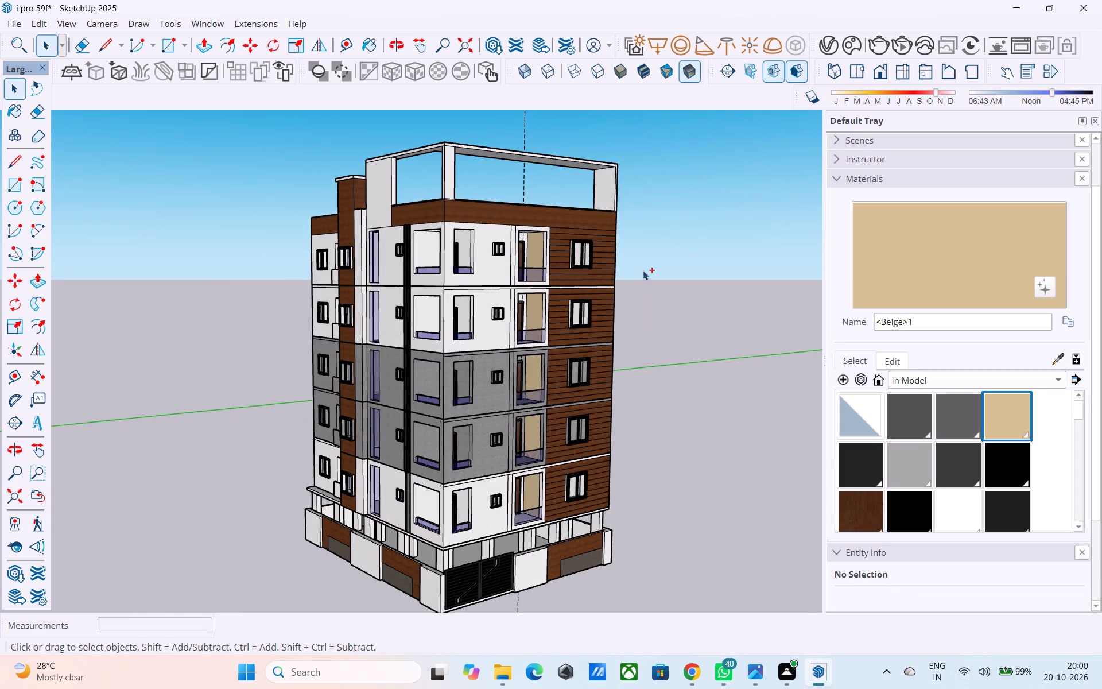
Save the model, purging its unused items.
{"action": "key", "text": "ctrl+s"}
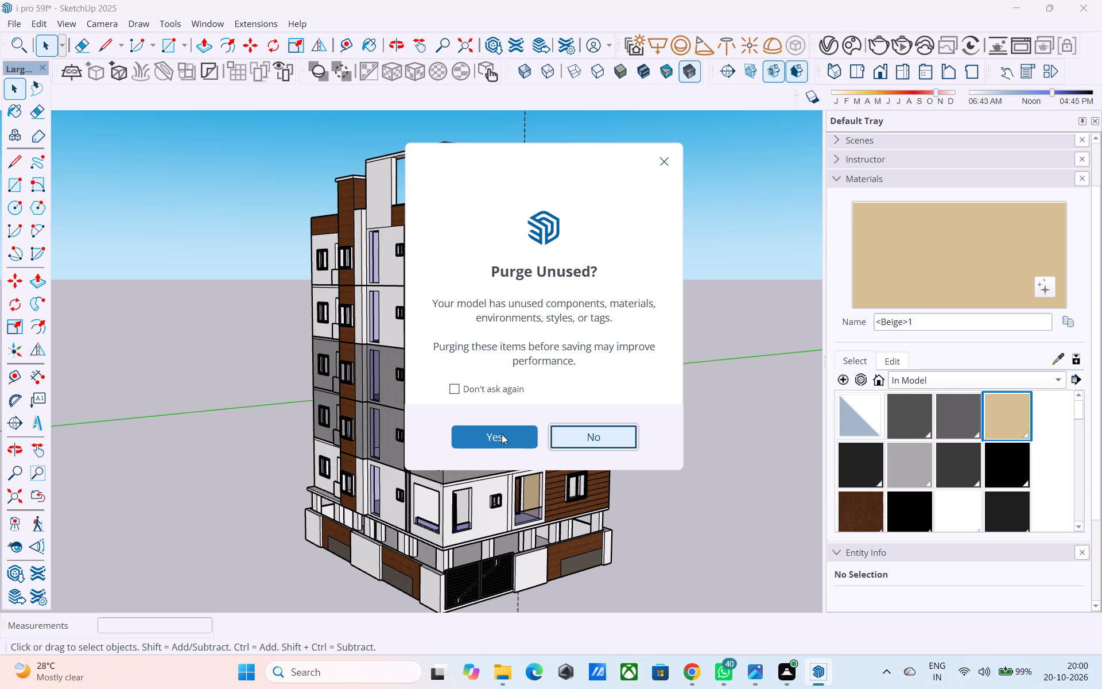
{"action": "left_click", "coordinate": [502, 433]}
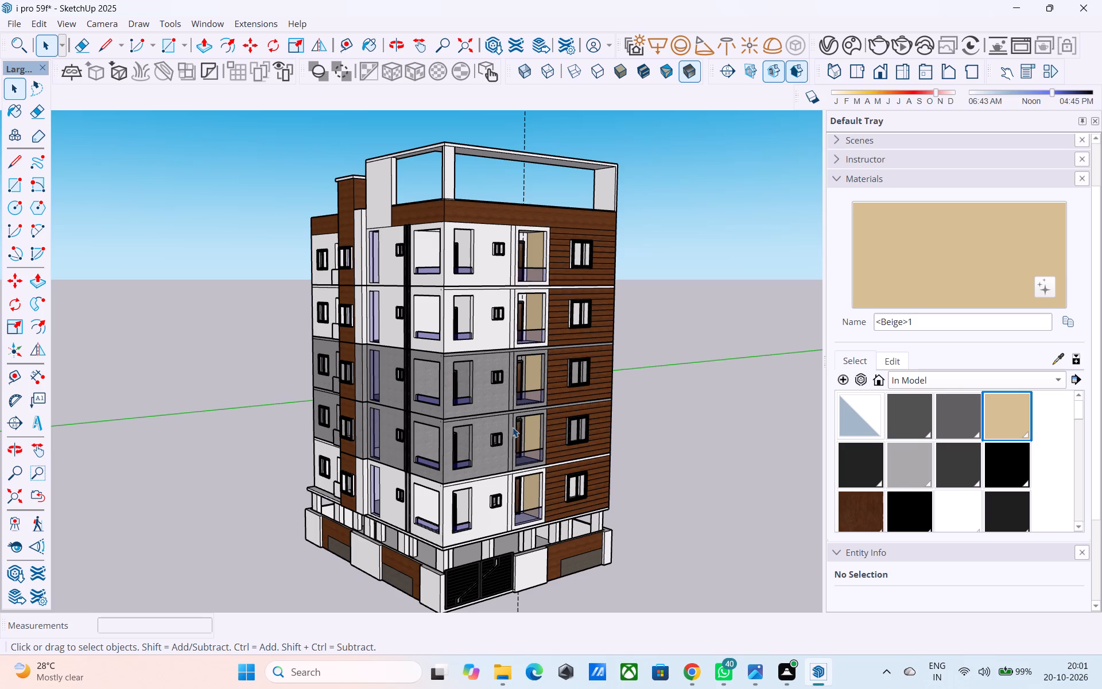
Examine the painted balconies and the building's overall exterior from around the entrance corner.
{"action": "scroll", "coordinate": [533, 448], "scroll_direction": "down", "scroll_amount": 1}
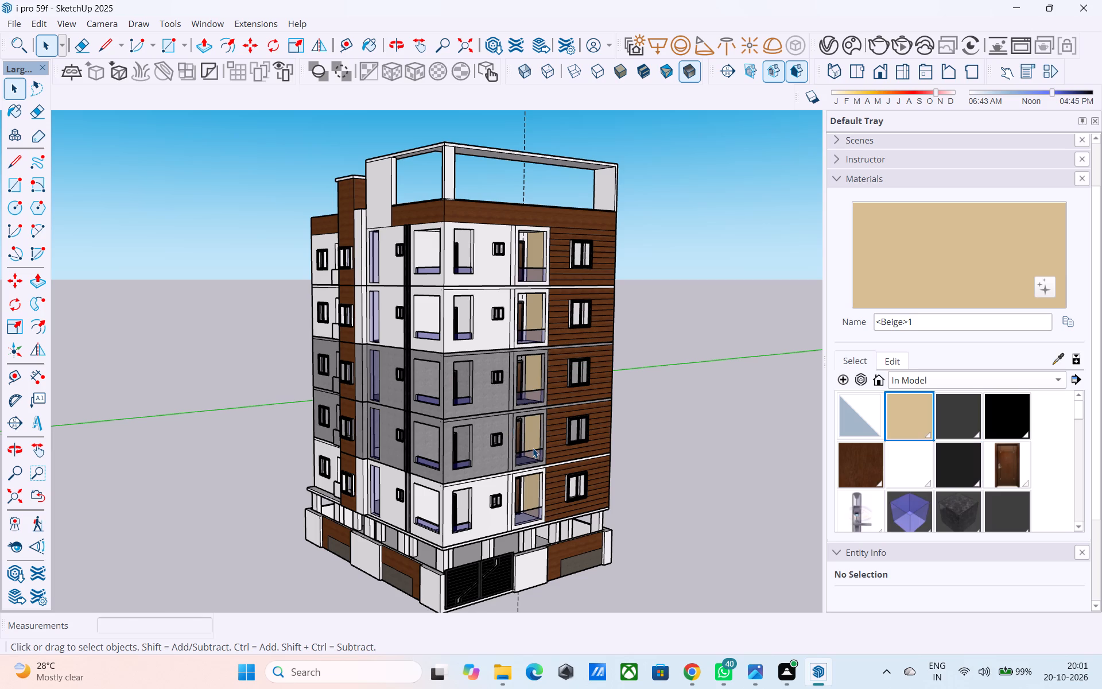
{"action": "middle_click_drag", "start_coordinate": [528, 456], "coordinate": [479, 400]}
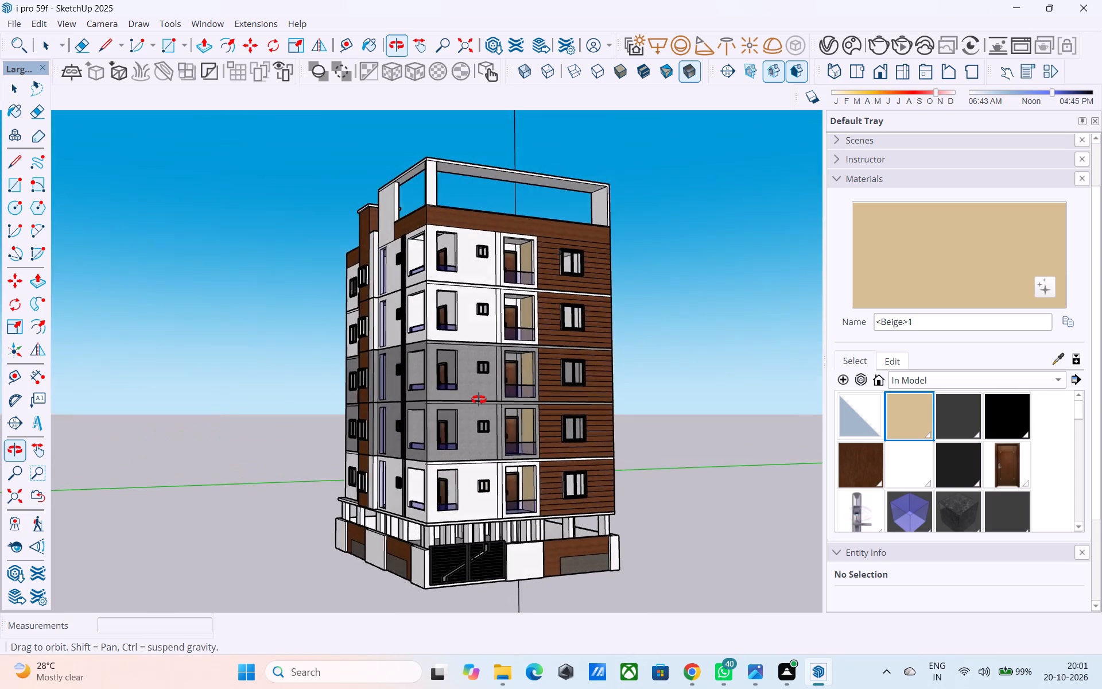
{"action": "middle_click_drag", "start_coordinate": [479, 400], "coordinate": [495, 401]}
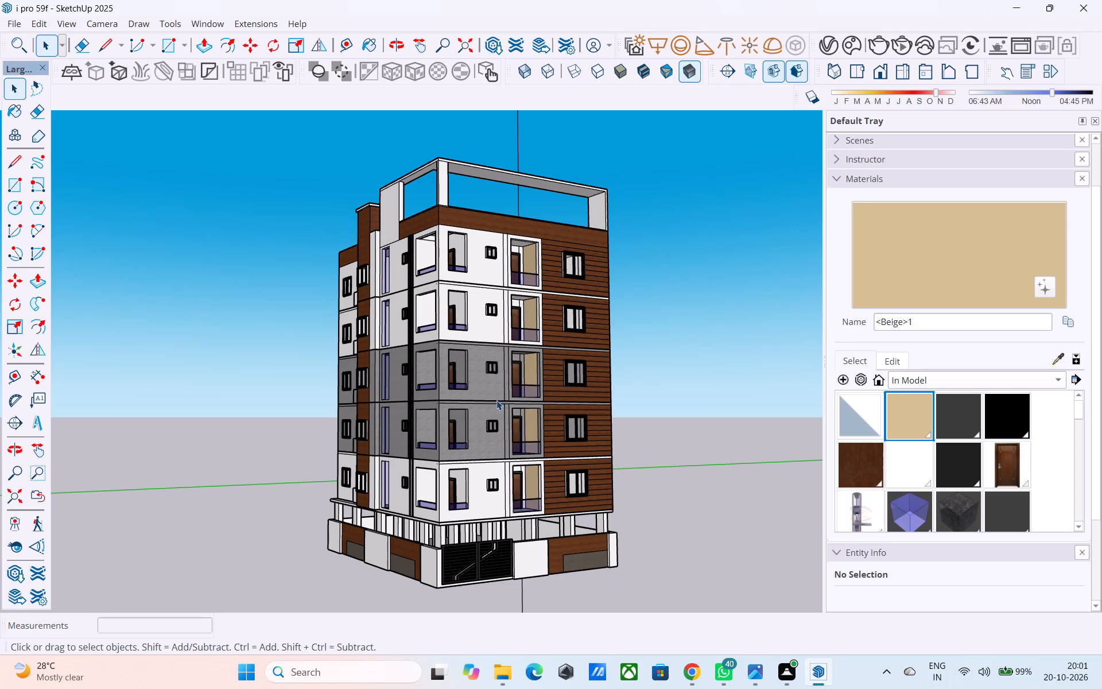
{"action": "scroll", "coordinate": [491, 412], "scroll_direction": "down", "scroll_amount": 3}
{"action": "middle_click_drag", "start_coordinate": [487, 421], "coordinate": [516, 471]}
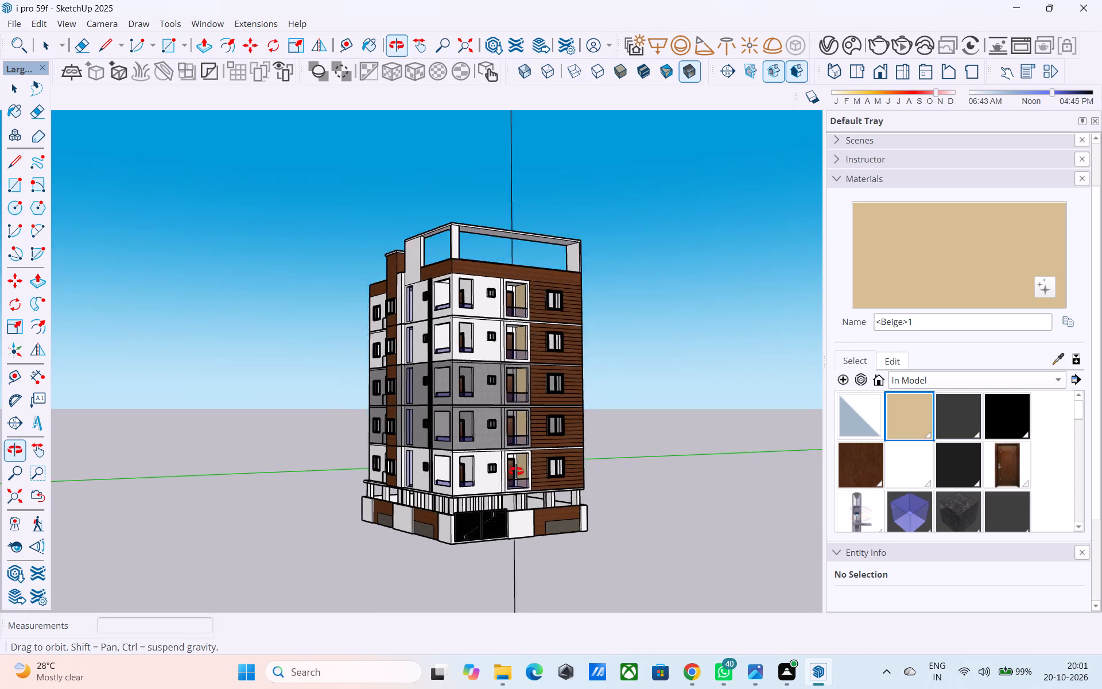
{"action": "middle_click_drag", "start_coordinate": [516, 471], "coordinate": [584, 432]}
{"action": "scroll", "coordinate": [522, 542], "scroll_direction": "up", "scroll_amount": 4}
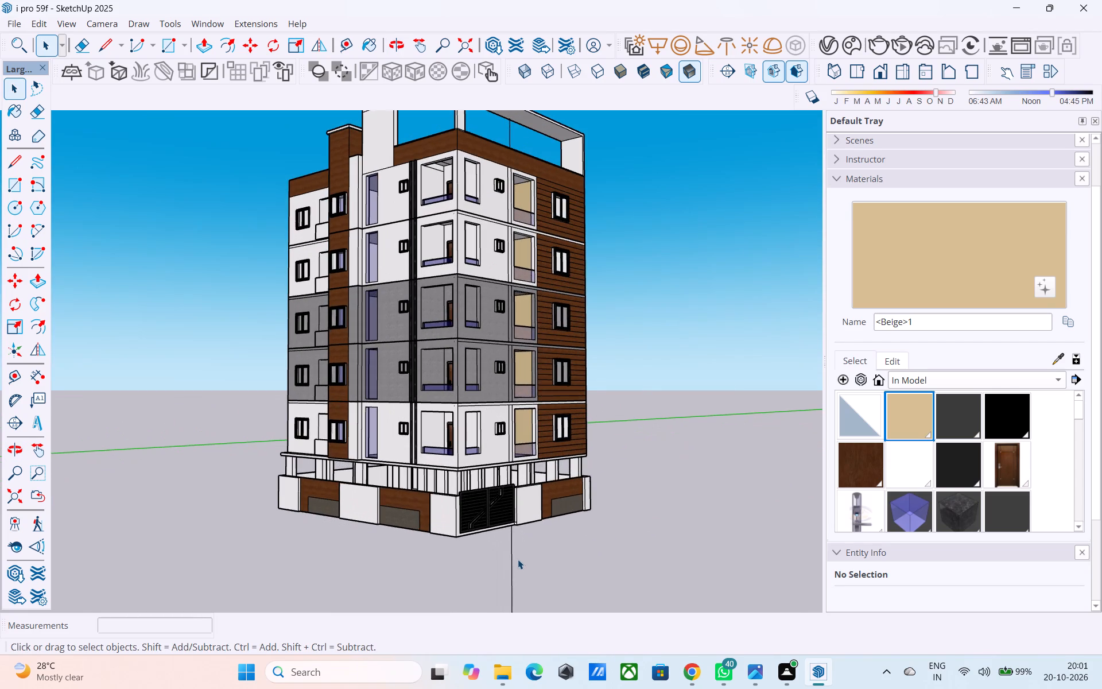
{"action": "scroll", "coordinate": [510, 532], "scroll_direction": "down", "scroll_amount": 1}
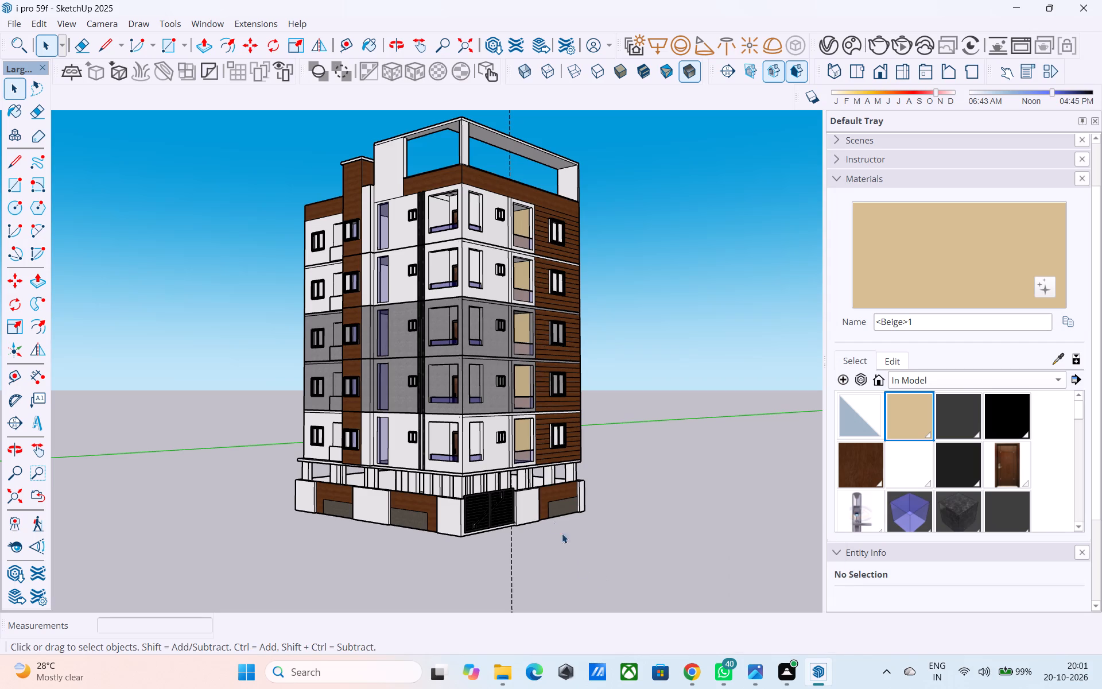
Draw a 2' line across the top of the rooftop frame, from its inner corner to the outer edge.
{"action": "middle_click_drag", "start_coordinate": [531, 473], "coordinate": [519, 641]}
{"action": "middle_click_drag", "start_coordinate": [401, 340], "coordinate": [465, 566]}
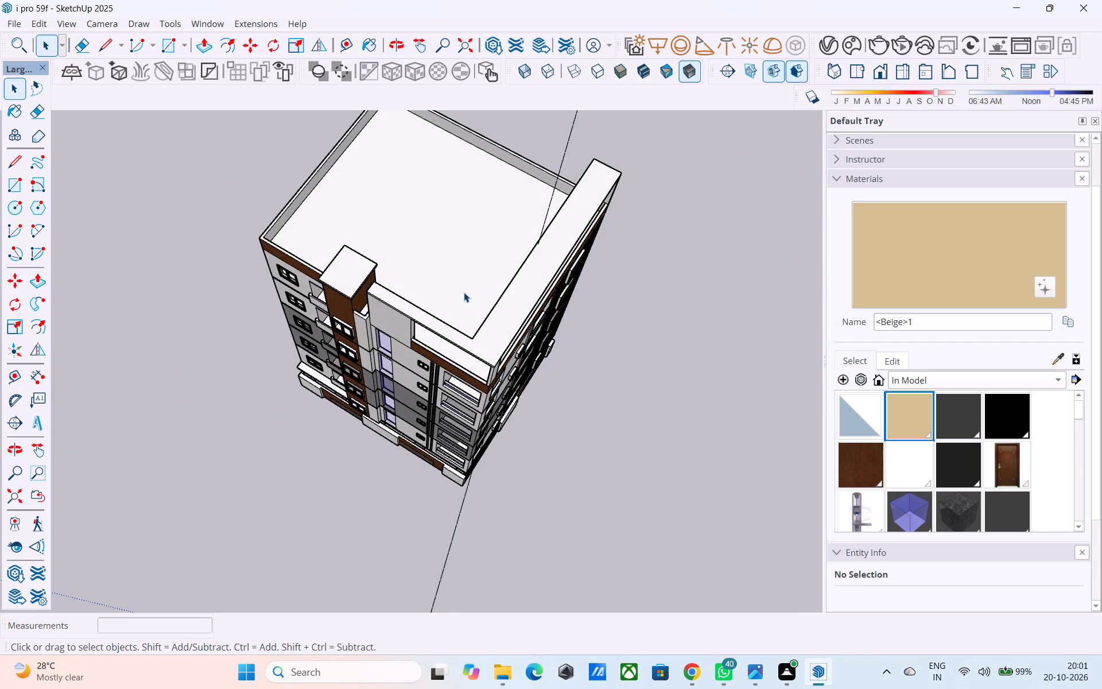
{"action": "middle_click_drag", "start_coordinate": [457, 278], "coordinate": [467, 307]}
{"action": "middle_click_drag", "start_coordinate": [482, 321], "coordinate": [448, 366], "text": "shift"}
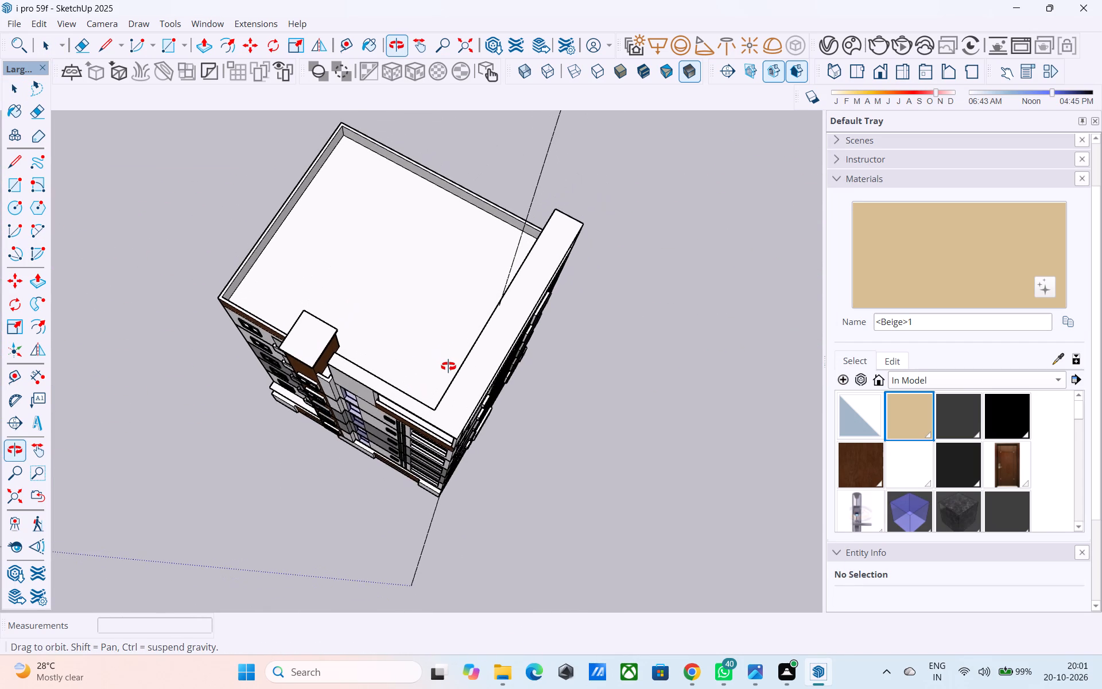
{"action": "middle_click_drag", "start_coordinate": [448, 366], "coordinate": [449, 339], "text": "shift"}
{"action": "scroll", "coordinate": [469, 389], "scroll_direction": "up", "scroll_amount": 5}
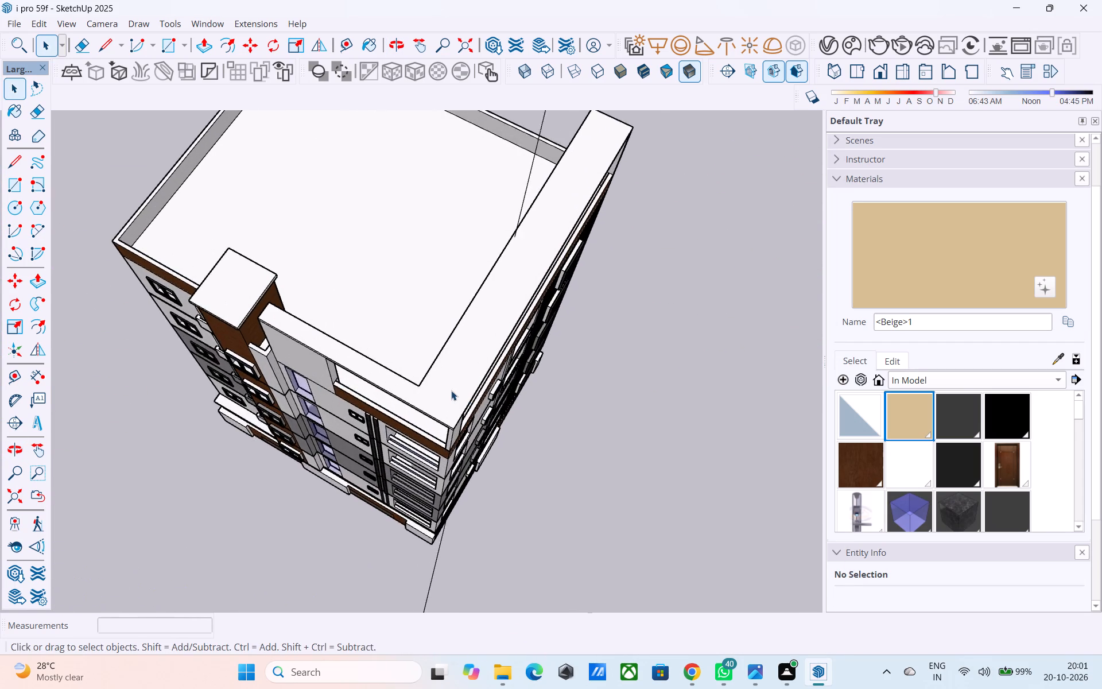
{"action": "scroll", "coordinate": [451, 390], "scroll_direction": "up", "scroll_amount": 1}
{"action": "key", "text": "l"}
{"action": "scroll", "coordinate": [455, 380], "scroll_direction": "up", "scroll_amount": 4}
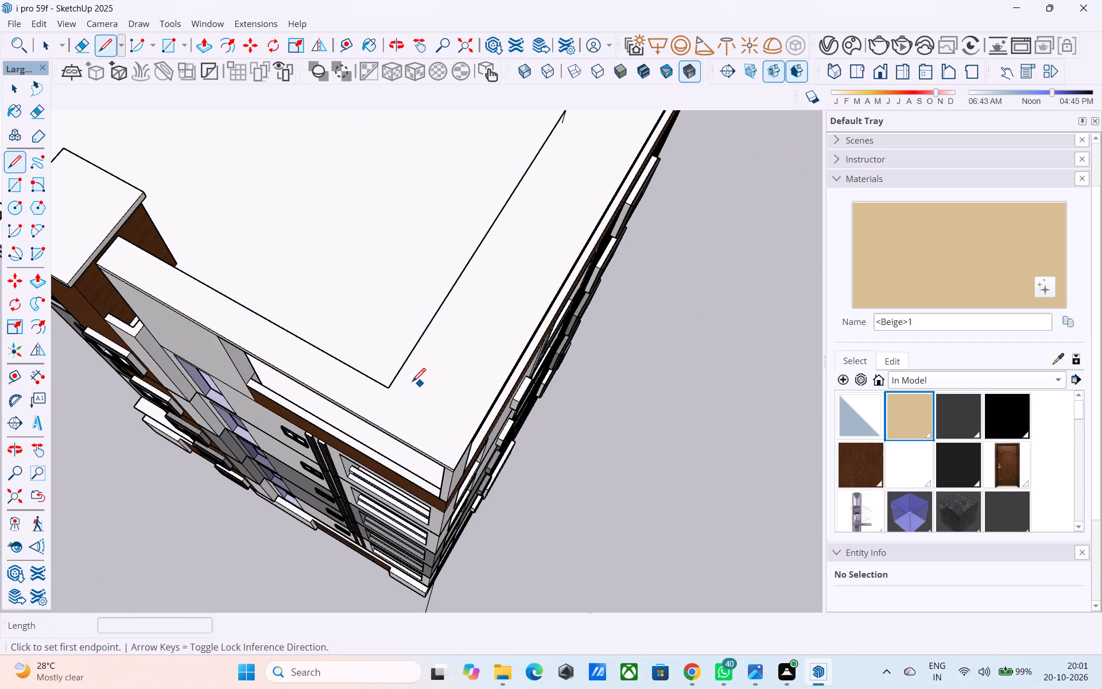
{"action": "left_click", "coordinate": [390, 388]}
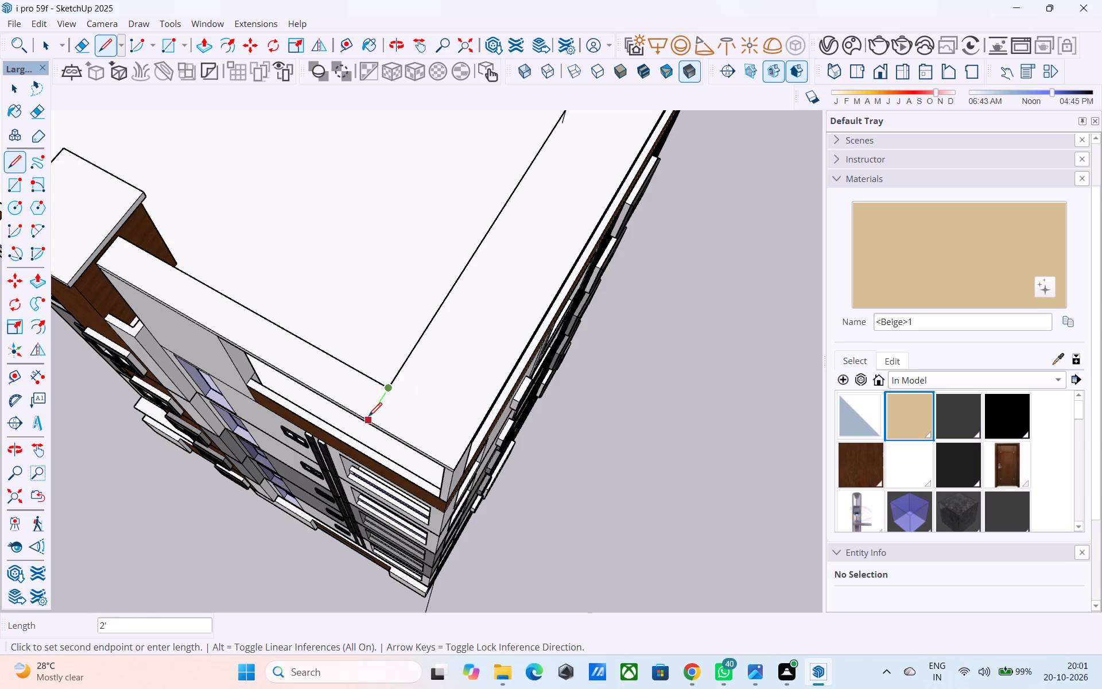
{"action": "left_click", "coordinate": [367, 420]}
{"action": "key", "text": "space"}
{"action": "scroll", "coordinate": [409, 407], "scroll_direction": "down", "scroll_amount": 5}
Offset the outline of the long rooftop beam's top face inward by 1', after trying 6" and 9".
{"action": "left_click", "coordinate": [424, 389]}
{"action": "scroll", "coordinate": [424, 389], "scroll_direction": "down", "scroll_amount": 4}
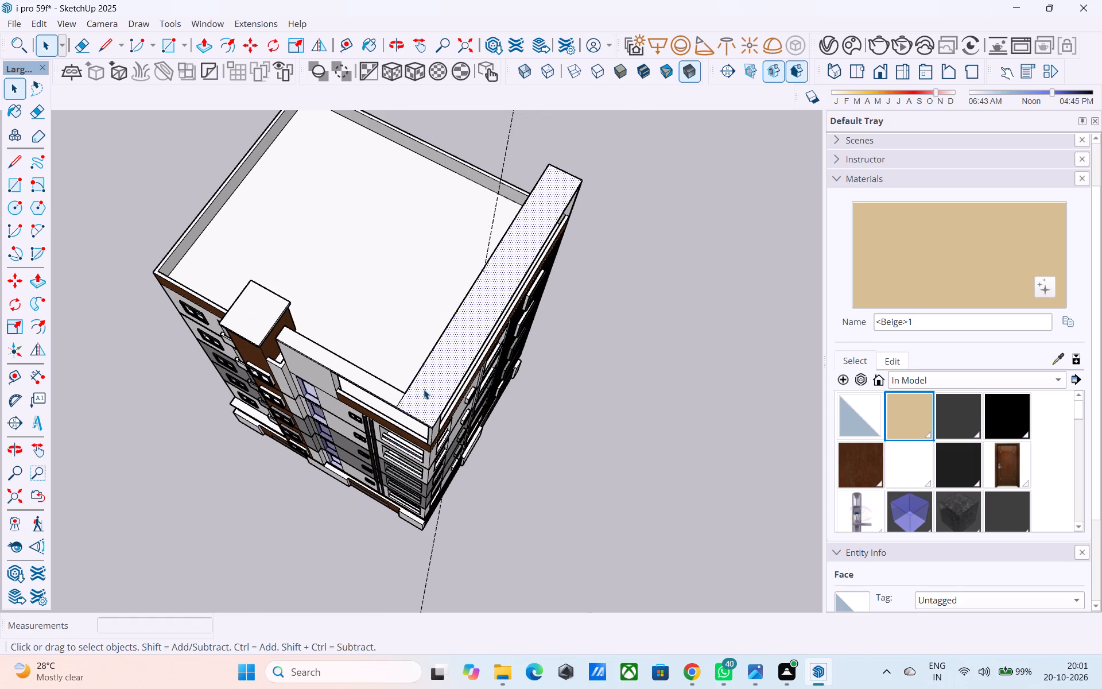
{"action": "scroll", "coordinate": [424, 389], "scroll_direction": "up", "scroll_amount": 1}
{"action": "key", "text": "f"}
{"action": "left_click", "coordinate": [424, 389]}
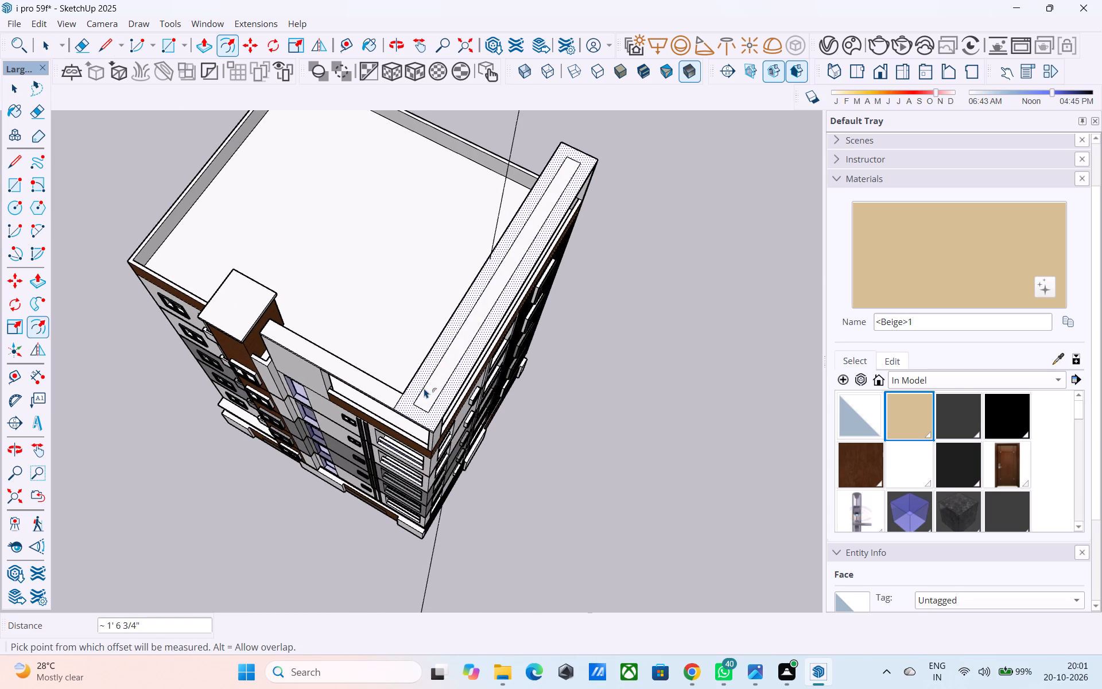
{"action": "key", "text": "6"}
{"action": "key", "text": "shift+quotedbl"}
{"action": "key", "text": "Return"}
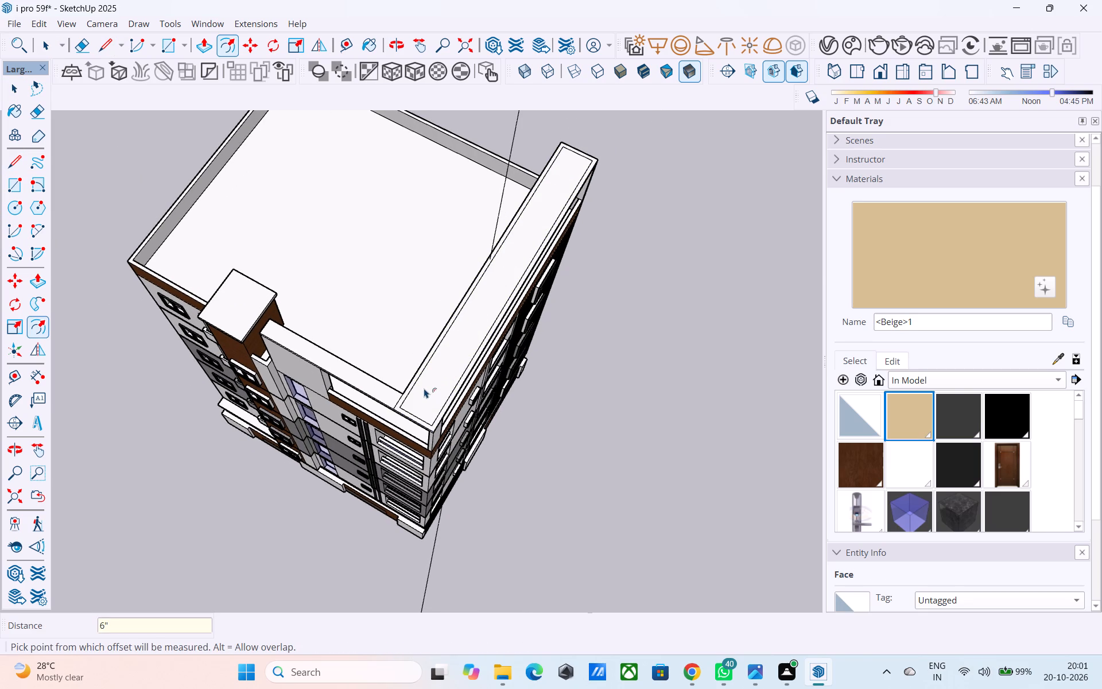
{"action": "type", "text": "9\""}
{"action": "key", "text": "Return"}
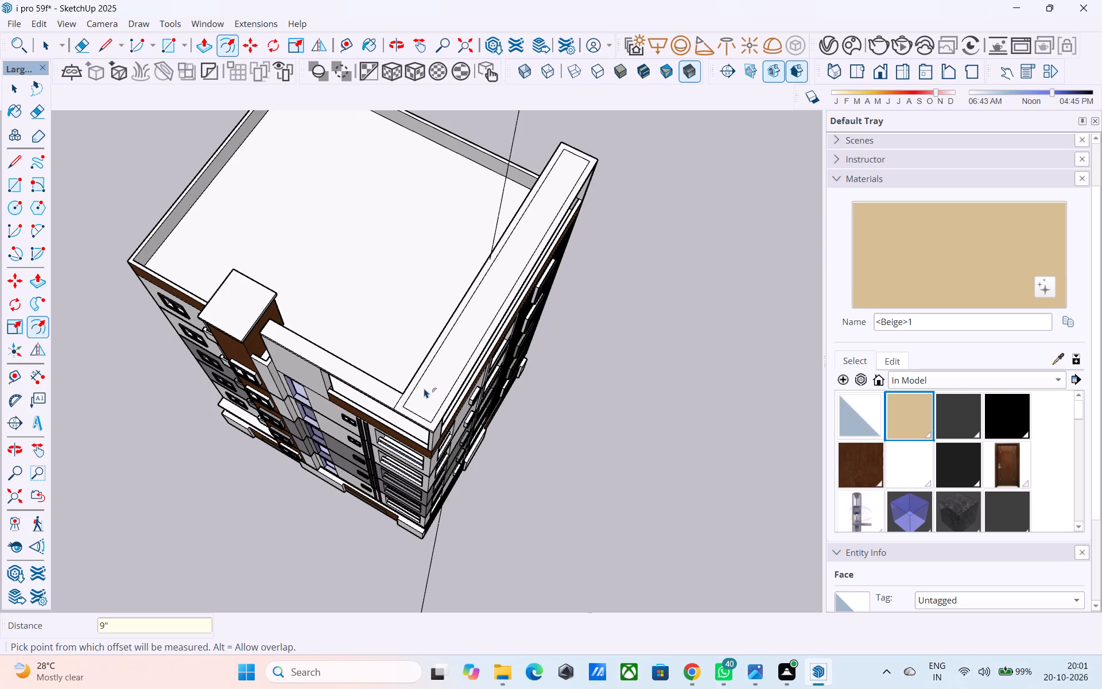
{"action": "type", "text": "1'"}
{"action": "key", "text": "Return"}
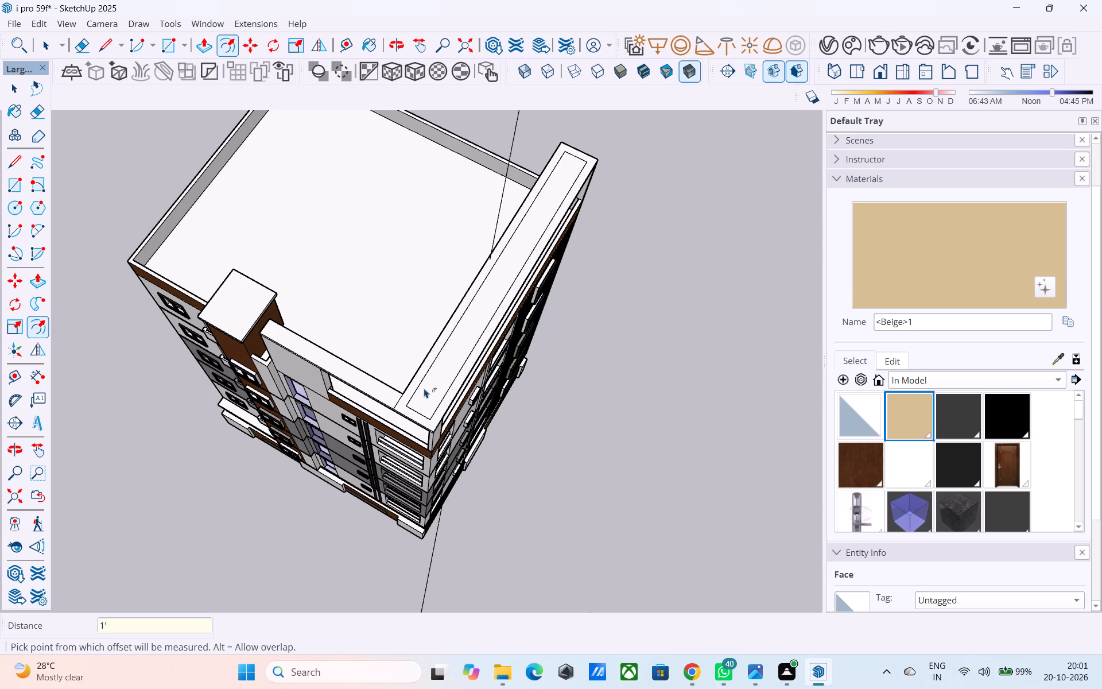
Copy the short corner-end edge of the beam's offset outline 38' to its far end, divided into 40 equal spacings.
{"action": "middle_click_drag", "start_coordinate": [410, 363], "coordinate": [394, 247]}
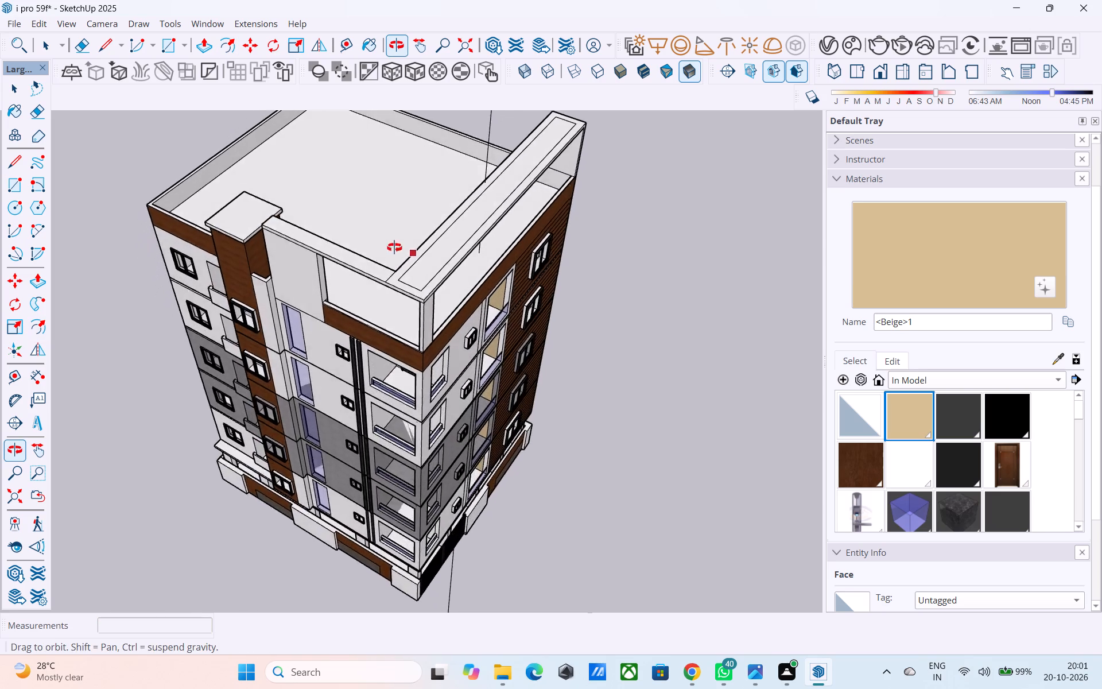
{"action": "middle_click_drag", "start_coordinate": [394, 247], "coordinate": [393, 246]}
{"action": "scroll", "coordinate": [405, 253], "scroll_direction": "up", "scroll_amount": 10}
{"action": "scroll", "coordinate": [422, 286], "scroll_direction": "down", "scroll_amount": 5}
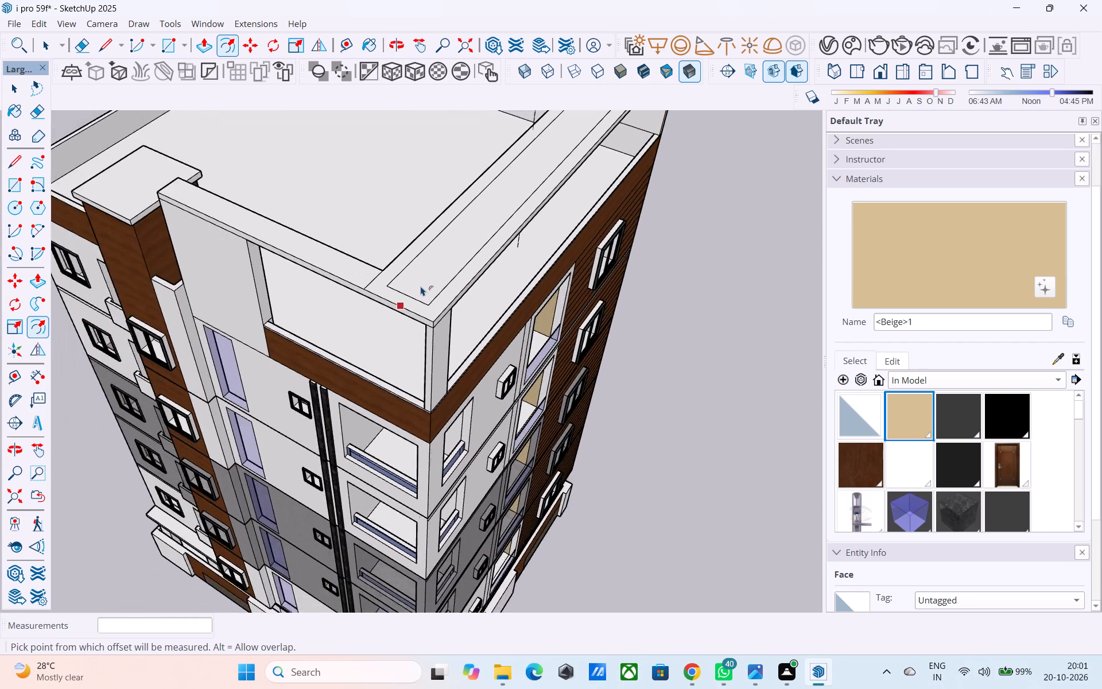
{"action": "middle_click_drag", "start_coordinate": [421, 286], "coordinate": [401, 352]}
{"action": "scroll", "coordinate": [401, 352], "scroll_direction": "up", "scroll_amount": 12}
{"action": "key", "text": "b"}
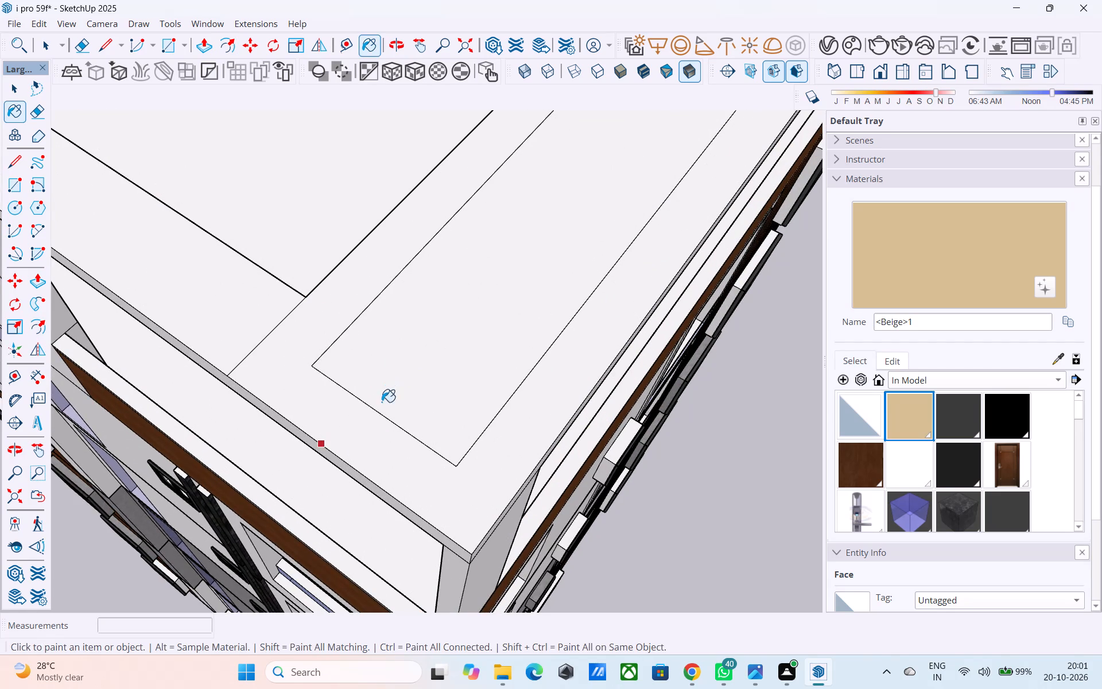
{"action": "key", "text": "space"}
{"action": "left_click", "coordinate": [377, 413]}
{"action": "scroll", "coordinate": [358, 407], "scroll_direction": "down", "scroll_amount": 6}
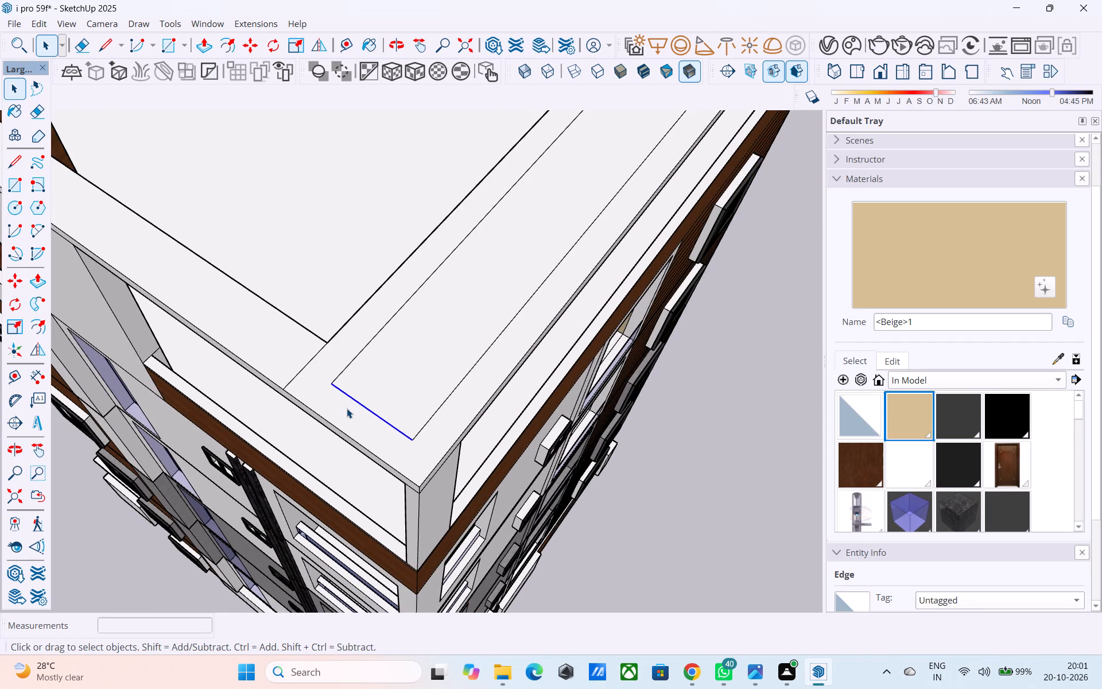
{"action": "key", "text": "m"}
{"action": "scroll", "coordinate": [347, 409], "scroll_direction": "down", "scroll_amount": 10}
{"action": "middle_click_drag", "start_coordinate": [321, 405], "coordinate": [219, 379]}
{"action": "scroll", "coordinate": [281, 387], "scroll_direction": "up", "scroll_amount": 2}
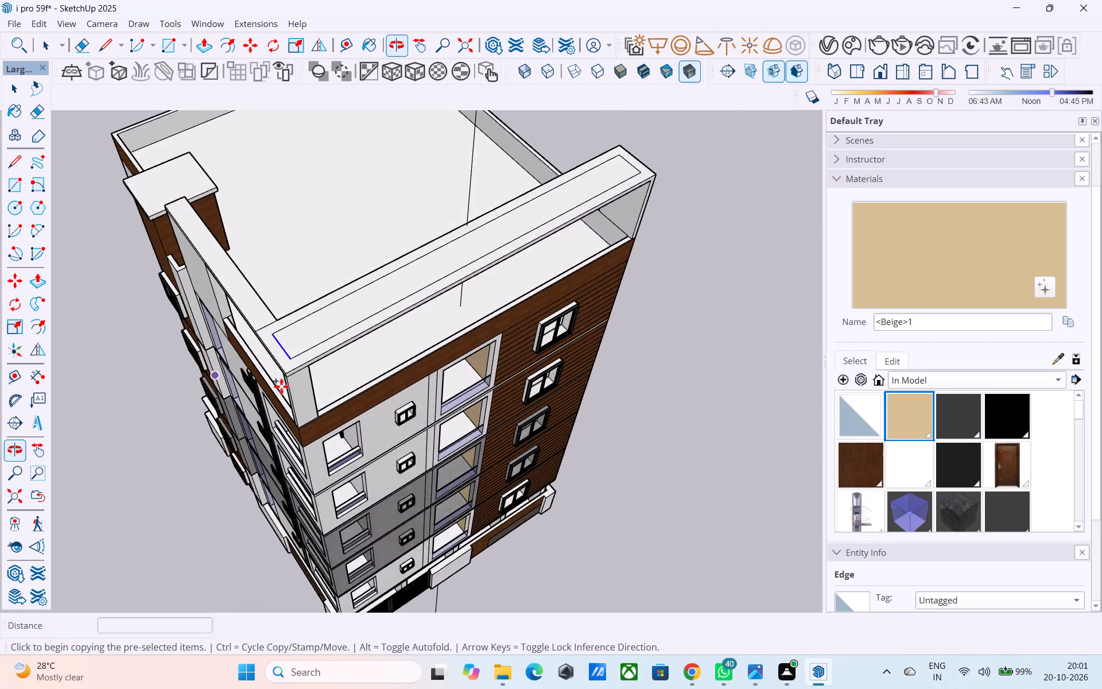
{"action": "scroll", "coordinate": [281, 386], "scroll_direction": "up", "scroll_amount": 6}
{"action": "left_click", "coordinate": [300, 343]}
{"action": "scroll", "coordinate": [166, 353], "scroll_direction": "down", "scroll_amount": 9}
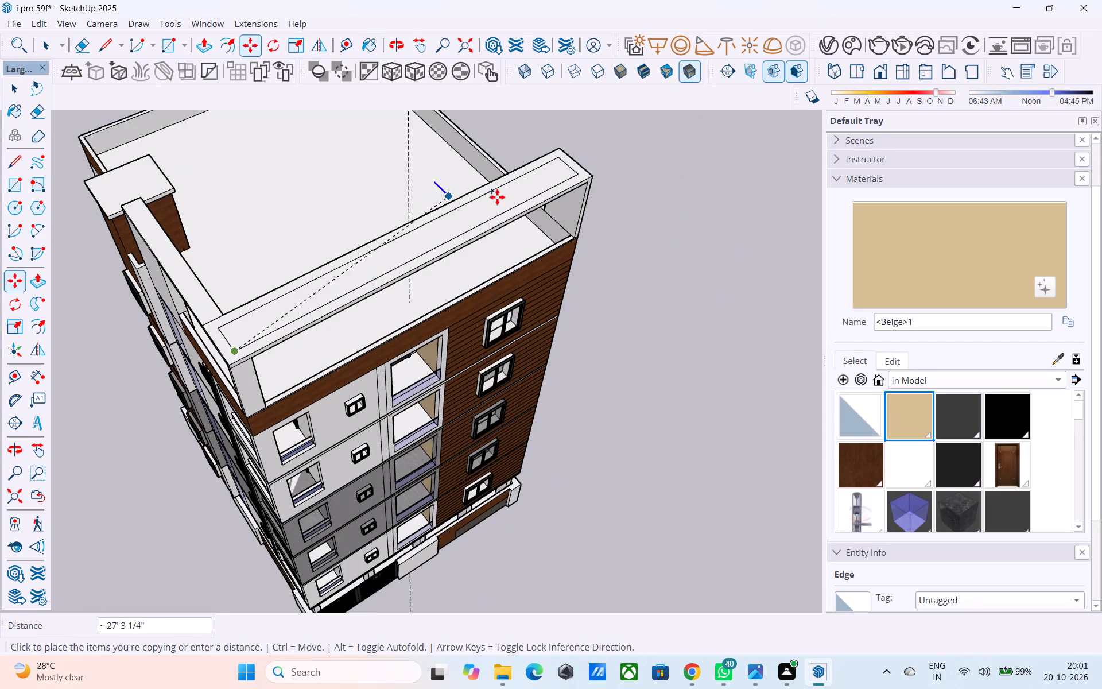
{"action": "scroll", "coordinate": [557, 179], "scroll_direction": "up", "scroll_amount": 4}
{"action": "left_click", "coordinate": [585, 168]}
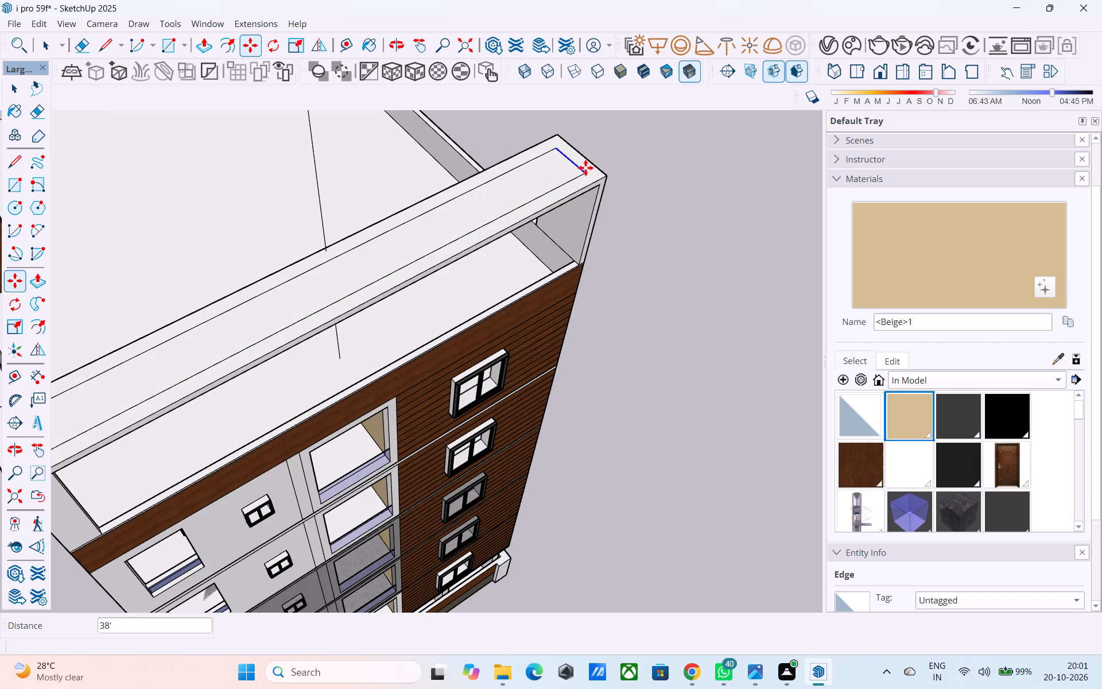
{"action": "key", "text": "slash"}
{"action": "type", "text": "40"}
{"action": "key", "text": "Return"}
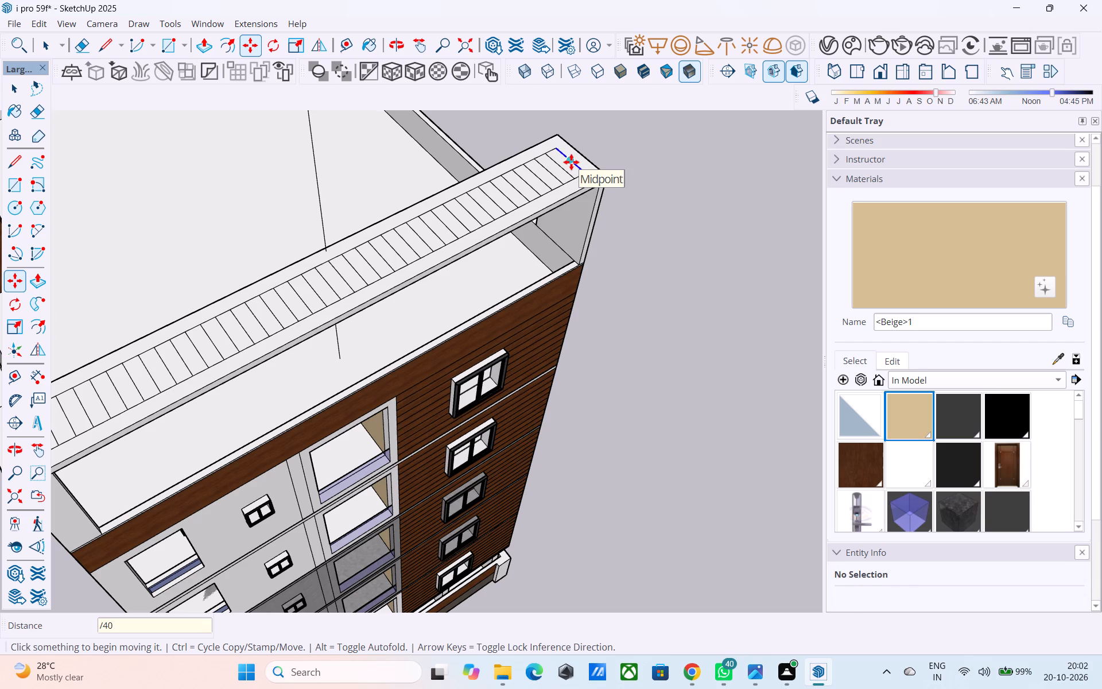
Push the second strip from the corner end of the rooftop beam down through its full thickness to cut an opening.
{"action": "scroll", "coordinate": [571, 162], "scroll_direction": "down", "scroll_amount": 4}
{"action": "middle_click_drag", "start_coordinate": [565, 170], "coordinate": [552, 172]}
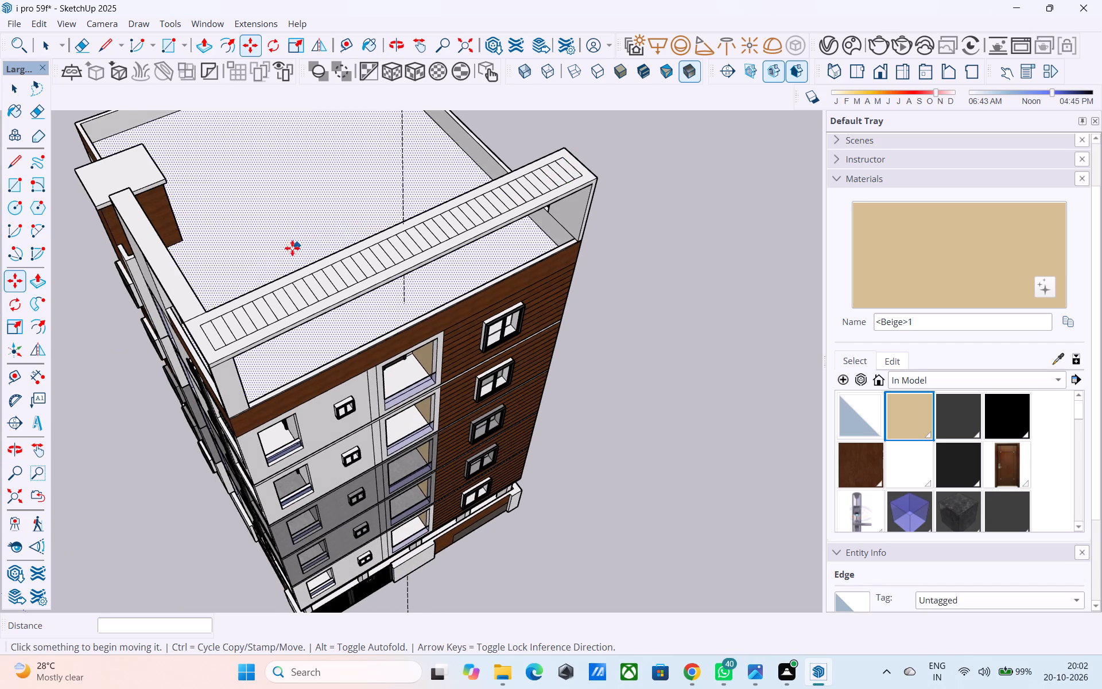
{"action": "middle_click_drag", "start_coordinate": [195, 338], "coordinate": [221, 328]}
{"action": "scroll", "coordinate": [223, 330], "scroll_direction": "up", "scroll_amount": 7}
{"action": "key", "text": "space"}
{"action": "scroll", "coordinate": [230, 336], "scroll_direction": "up", "scroll_amount": 3}
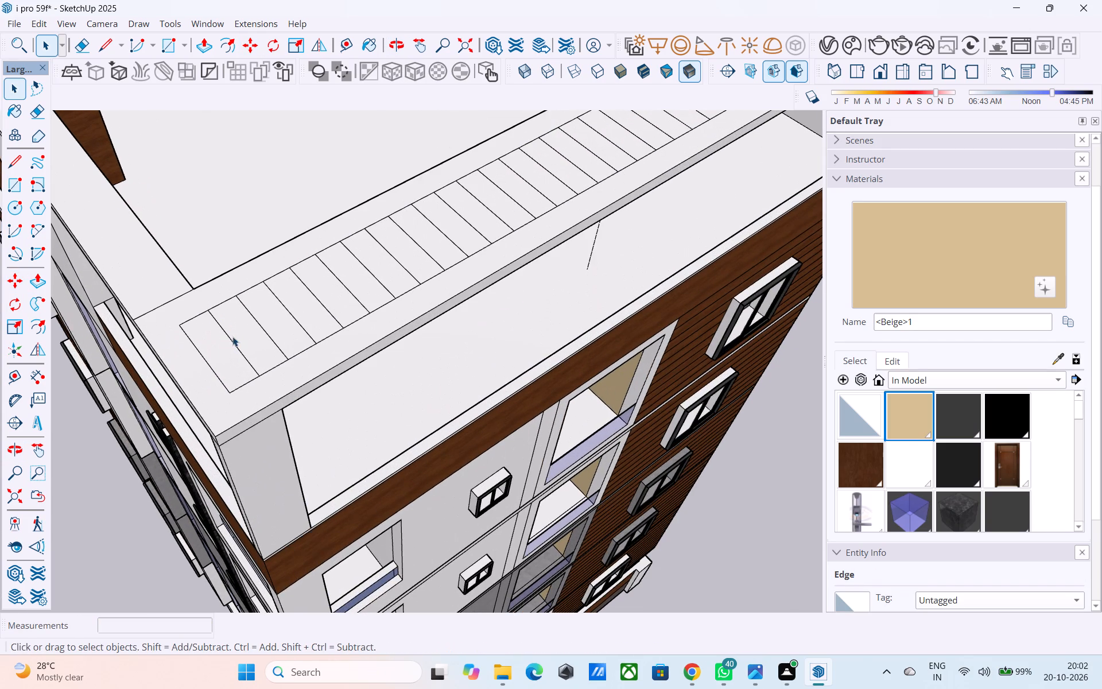
{"action": "left_click", "coordinate": [236, 336]}
{"action": "key", "text": "p"}
{"action": "left_click", "coordinate": [243, 339]}
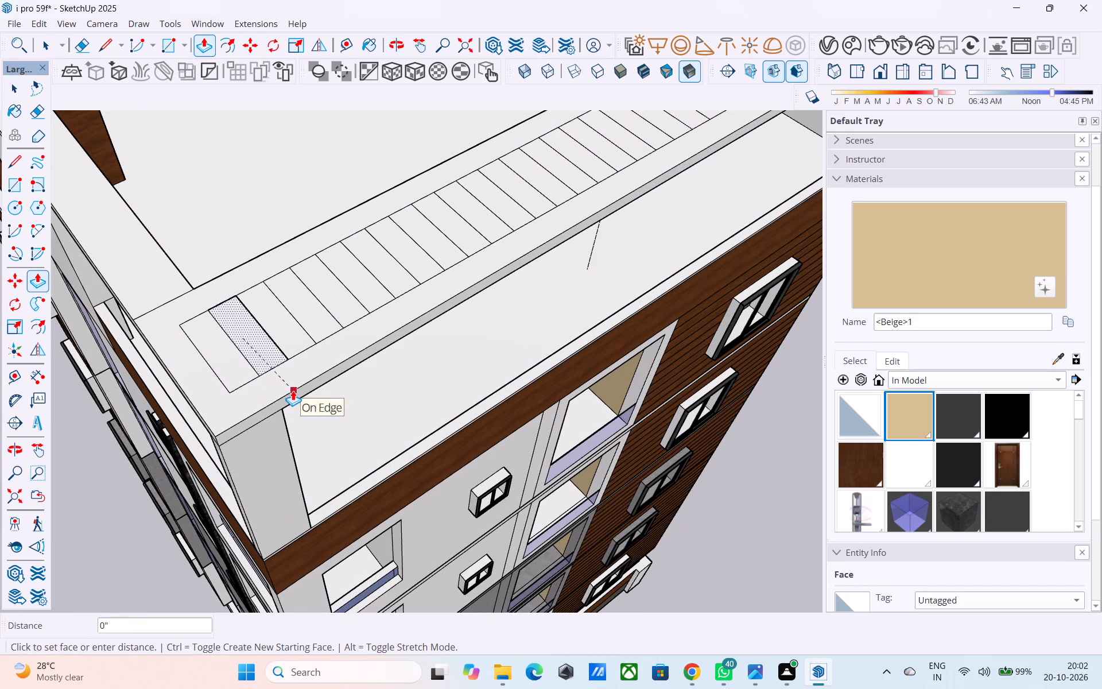
{"action": "left_click", "coordinate": [298, 396]}
Repeat the same push-through cut on every other strip along the beam's first stretch from the corner end.
{"action": "scroll", "coordinate": [328, 318], "scroll_direction": "up", "scroll_amount": 2}
{"action": "double_click", "coordinate": [325, 316]}
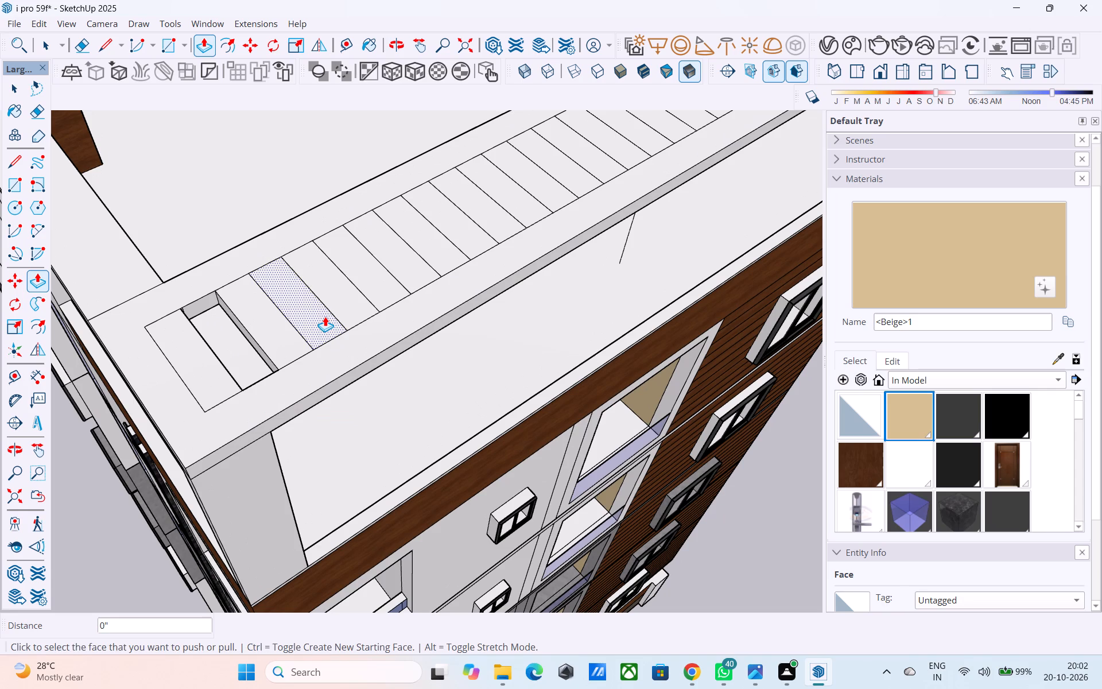
{"action": "double_click", "coordinate": [374, 287]}
{"action": "scroll", "coordinate": [297, 322], "scroll_direction": "down", "scroll_amount": 5}
{"action": "scroll", "coordinate": [321, 282], "scroll_direction": "up", "scroll_amount": 4}
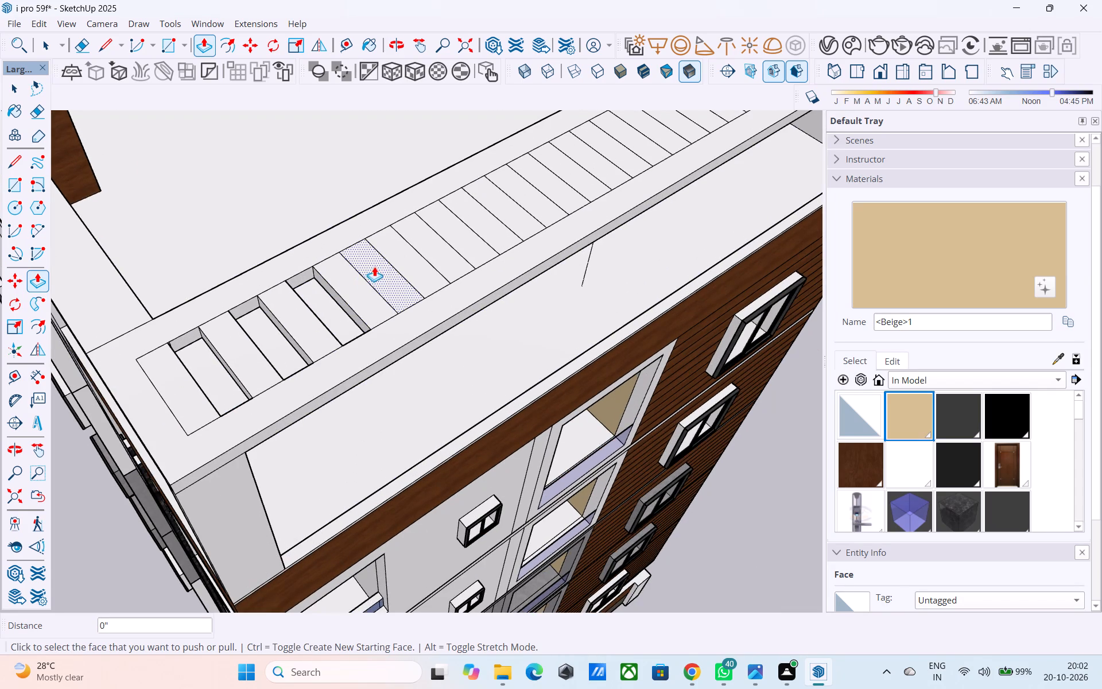
{"action": "double_click", "coordinate": [375, 266]}
{"action": "scroll", "coordinate": [317, 293], "scroll_direction": "down", "scroll_amount": 5}
{"action": "scroll", "coordinate": [430, 257], "scroll_direction": "up", "scroll_amount": 4}
{"action": "double_click", "coordinate": [361, 281]}
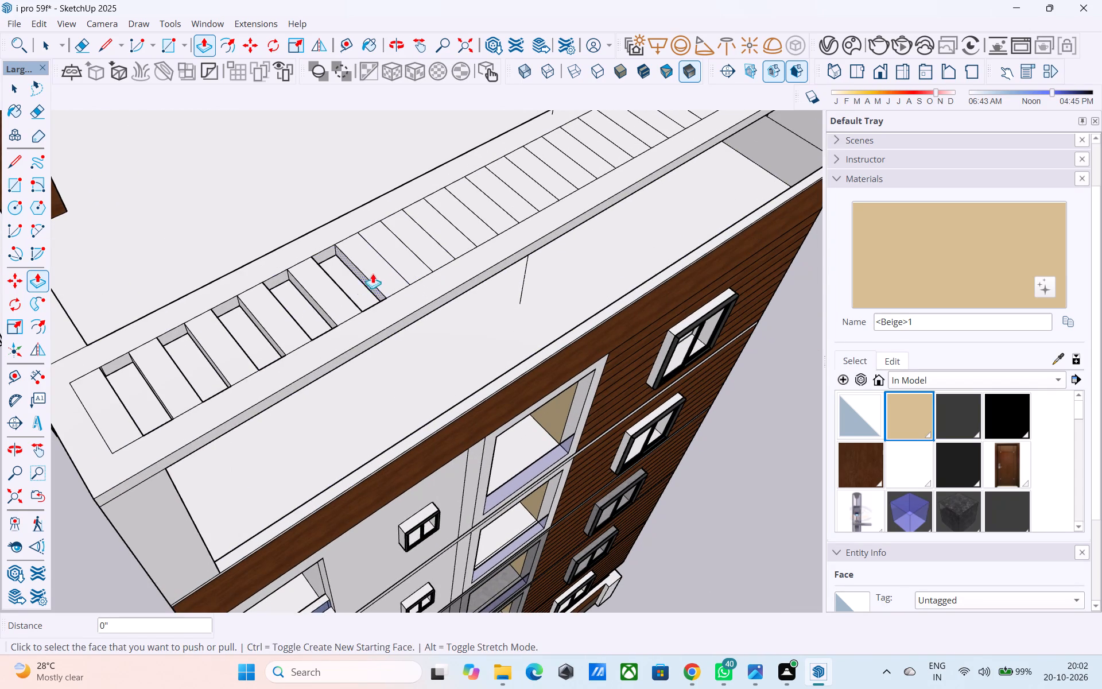
{"action": "double_click", "coordinate": [398, 254]}
{"action": "double_click", "coordinate": [437, 228]}
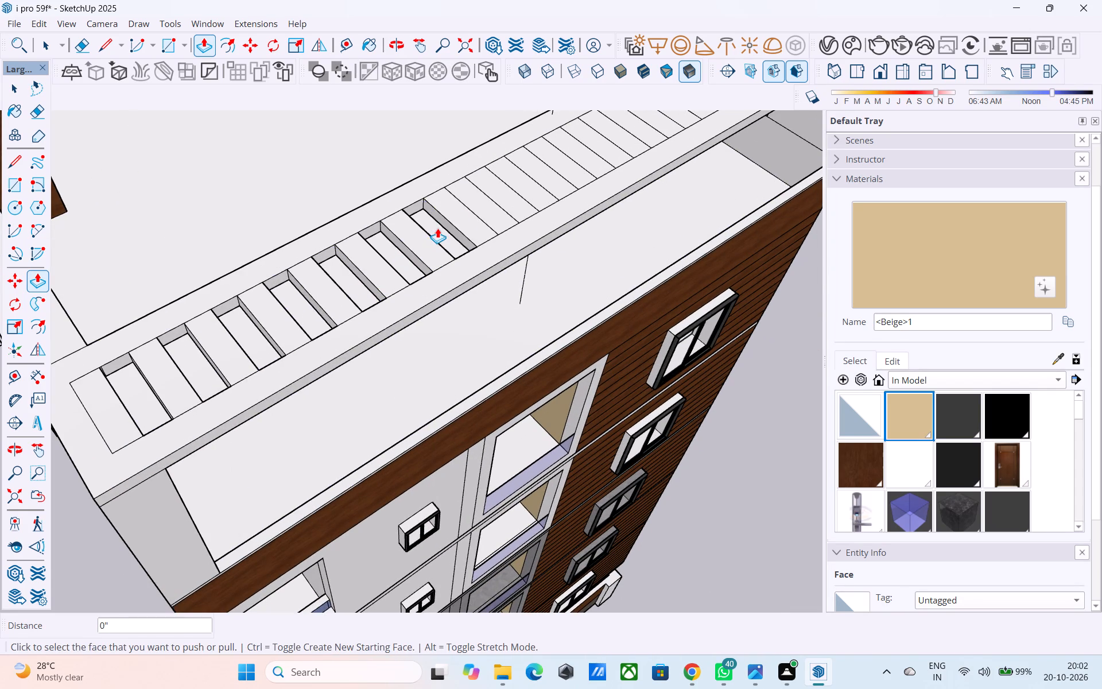
{"action": "double_click", "coordinate": [479, 202]}
Continue cutting every other strip through the beam's thickness along its middle stretch.
{"action": "scroll", "coordinate": [400, 274], "scroll_direction": "down", "scroll_amount": 6}
{"action": "scroll", "coordinate": [460, 211], "scroll_direction": "up", "scroll_amount": 6}
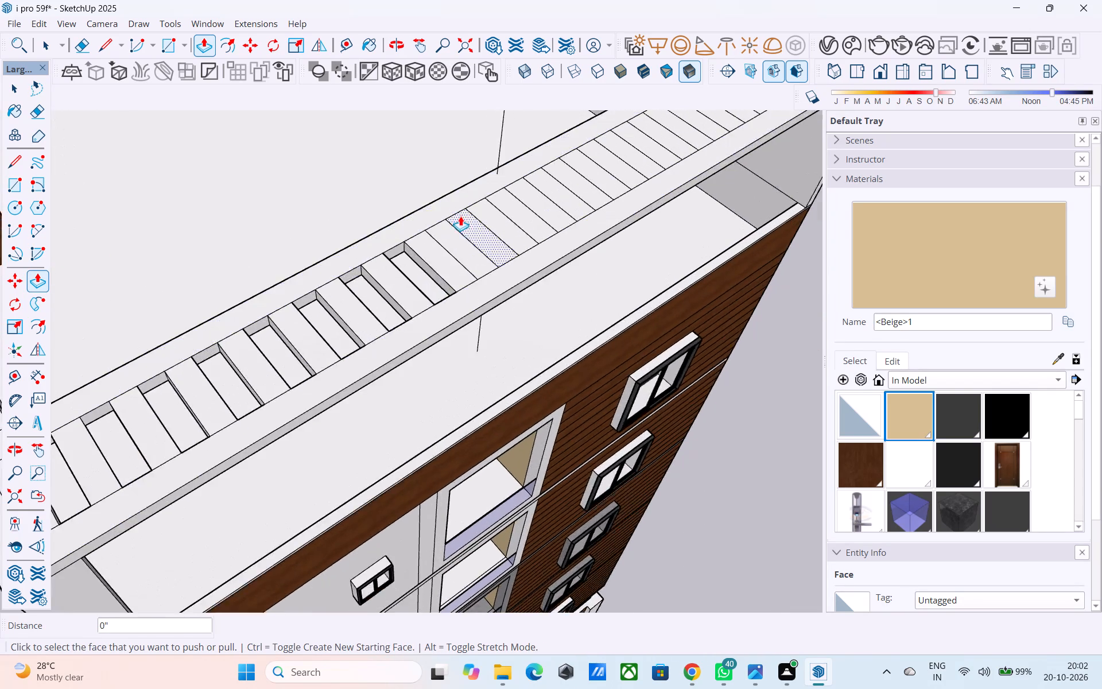
{"action": "scroll", "coordinate": [460, 216], "scroll_direction": "up", "scroll_amount": 2}
{"action": "double_click", "coordinate": [453, 245]}
{"action": "double_click", "coordinate": [494, 218]}
{"action": "scroll", "coordinate": [408, 229], "scroll_direction": "down", "scroll_amount": 5}
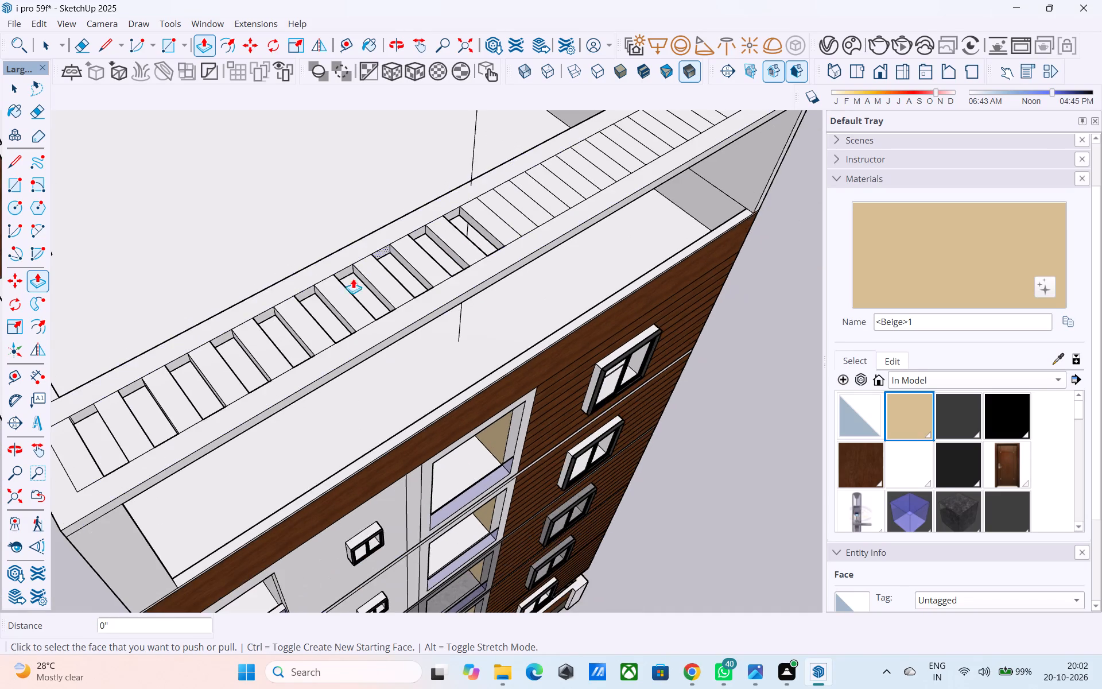
{"action": "middle_click_drag", "start_coordinate": [557, 197], "coordinate": [497, 261]}
{"action": "scroll", "coordinate": [497, 262], "scroll_direction": "up", "scroll_amount": 5}
{"action": "double_click", "coordinate": [498, 262]}
{"action": "scroll", "coordinate": [363, 249], "scroll_direction": "down", "scroll_amount": 7}
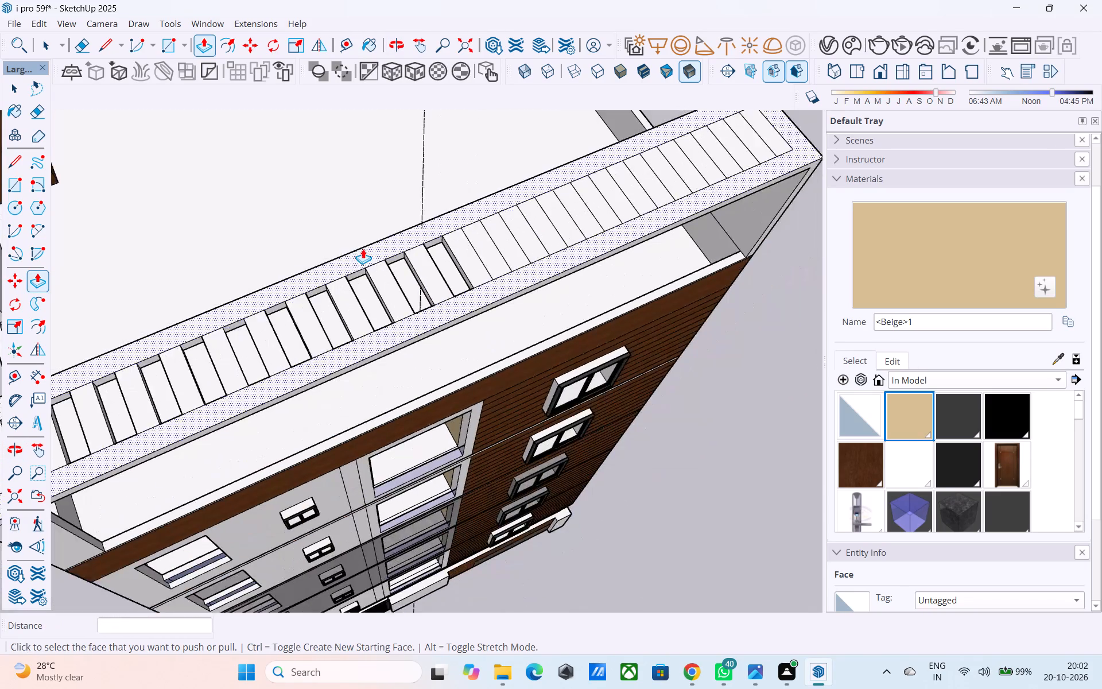
{"action": "scroll", "coordinate": [490, 231], "scroll_direction": "up", "scroll_amount": 6}
{"action": "double_click", "coordinate": [464, 256]}
{"action": "double_click", "coordinate": [522, 234]}
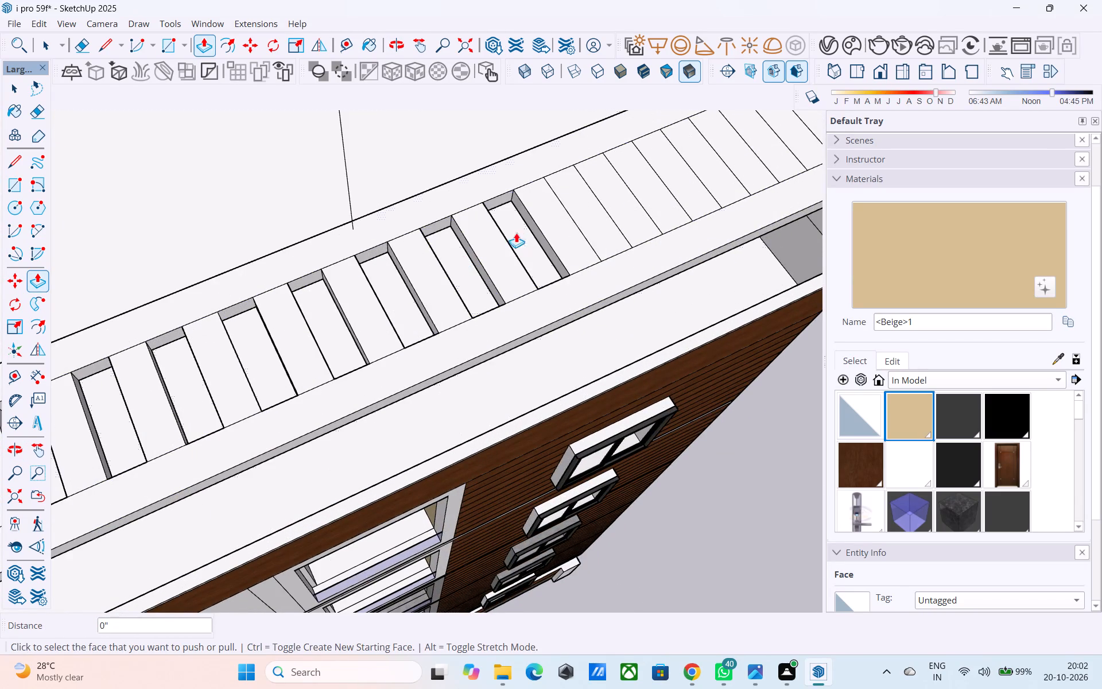
Cut the remaining alternate strips through the beam up to its far end.
{"action": "scroll", "coordinate": [355, 196], "scroll_direction": "down", "scroll_amount": 6}
{"action": "scroll", "coordinate": [539, 211], "scroll_direction": "up", "scroll_amount": 6}
{"action": "double_click", "coordinate": [390, 205]}
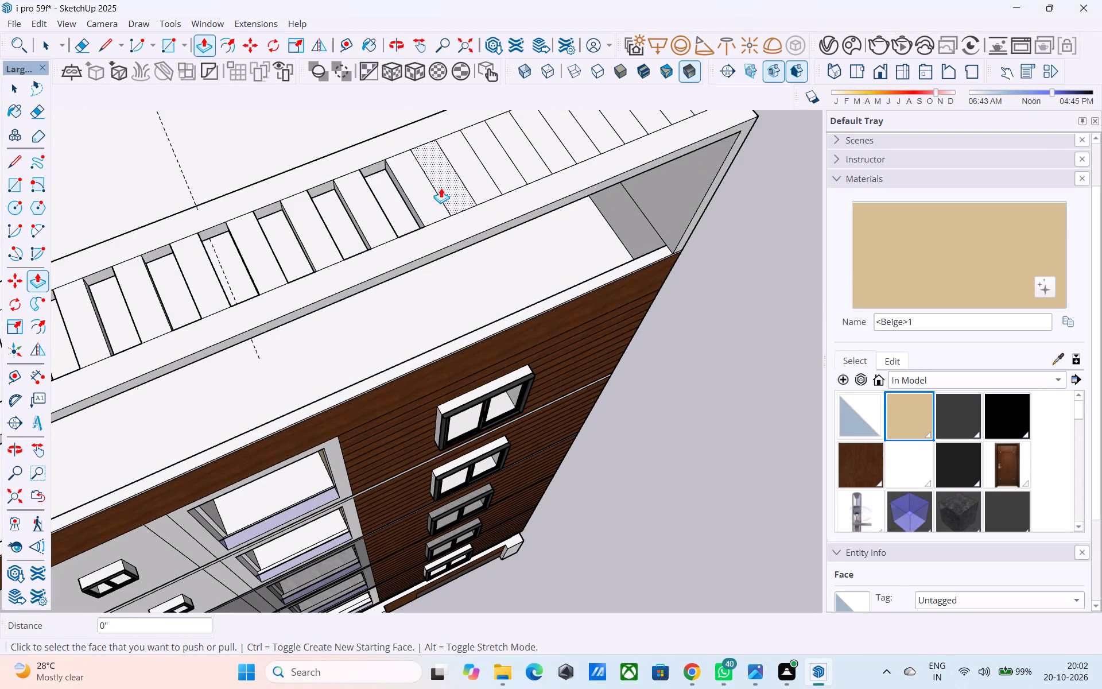
{"action": "double_click", "coordinate": [449, 183]}
{"action": "double_click", "coordinate": [495, 165]}
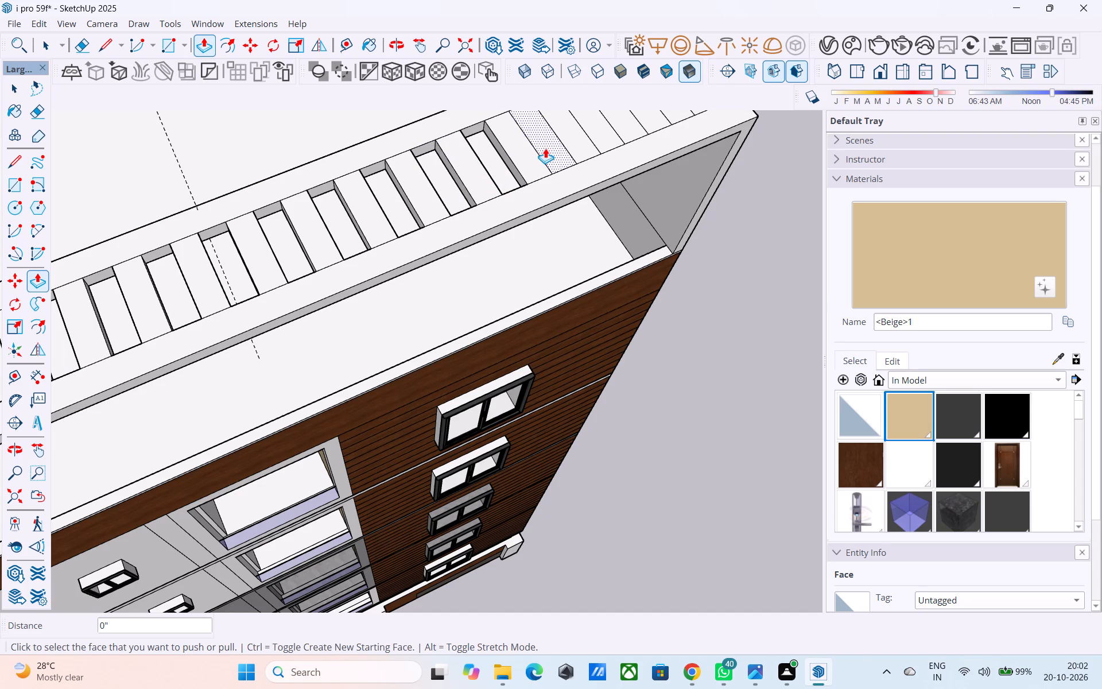
{"action": "double_click", "coordinate": [545, 147]}
{"action": "scroll", "coordinate": [526, 178], "scroll_direction": "down", "scroll_amount": 6}
{"action": "scroll", "coordinate": [598, 129], "scroll_direction": "up", "scroll_amount": 8}
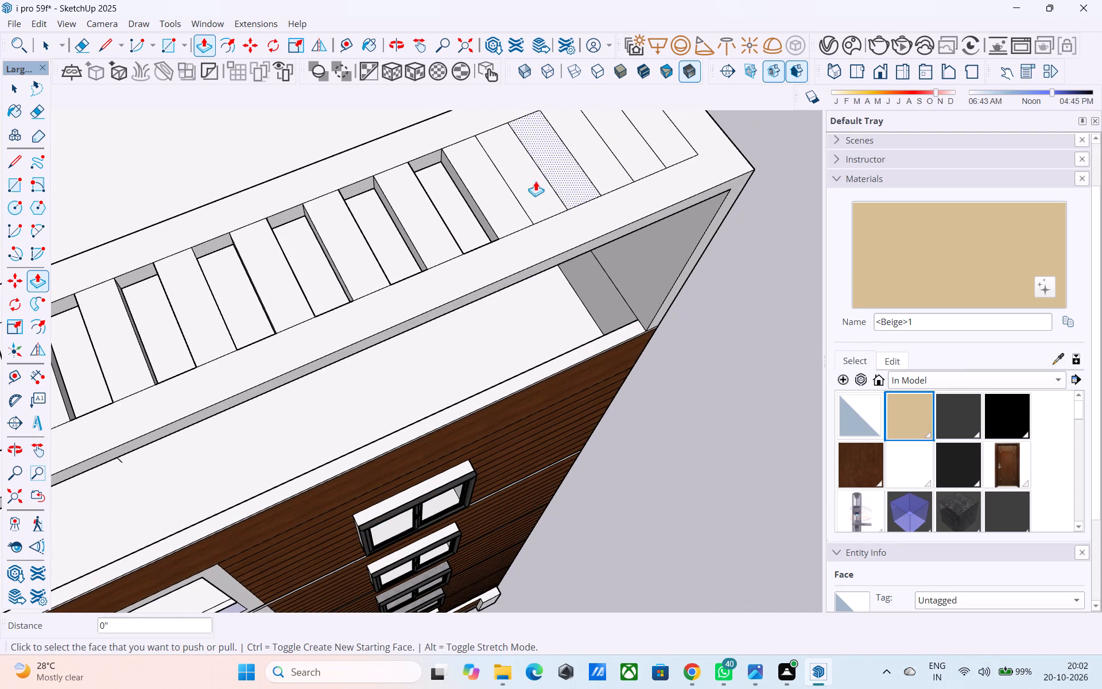
{"action": "double_click", "coordinate": [535, 181]}
{"action": "double_click", "coordinate": [592, 146]}
{"action": "scroll", "coordinate": [573, 165], "scroll_direction": "up", "scroll_amount": 1}
{"action": "scroll", "coordinate": [553, 195], "scroll_direction": "down", "scroll_amount": 6}
{"action": "scroll", "coordinate": [612, 133], "scroll_direction": "up", "scroll_amount": 5}
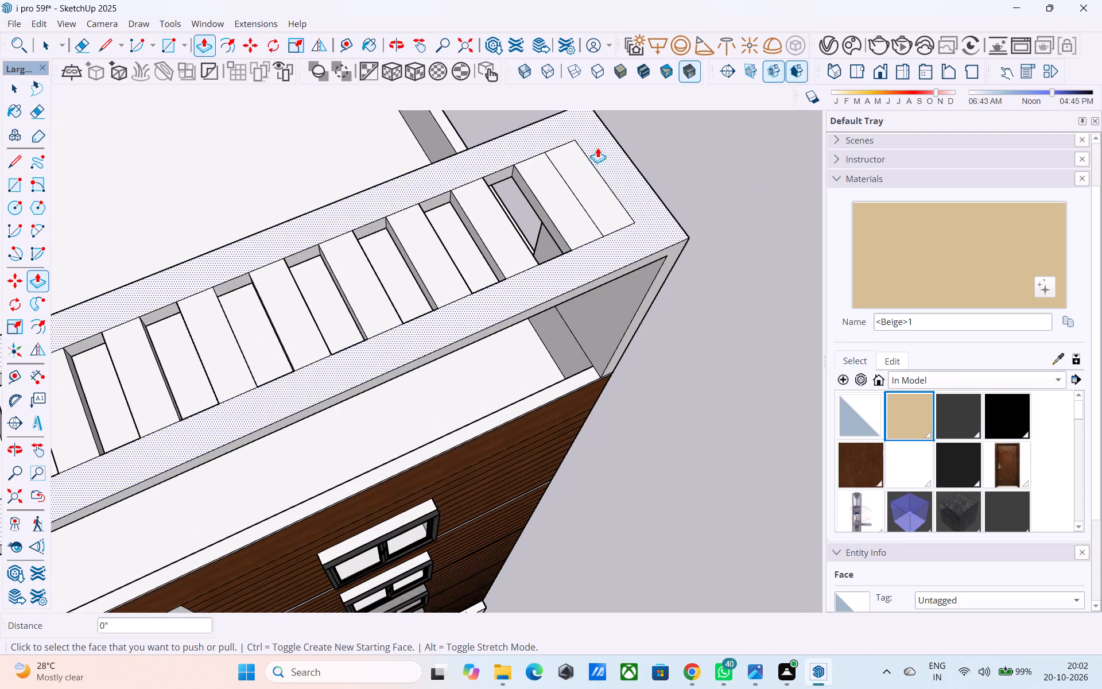
{"action": "double_click", "coordinate": [588, 162]}
Erase the leftover outline edges around the uncut first strip at the beam's corner end.
{"action": "scroll", "coordinate": [599, 155], "scroll_direction": "down", "scroll_amount": 5}
{"action": "middle_click_drag", "start_coordinate": [573, 186], "coordinate": [609, 119]}
{"action": "scroll", "coordinate": [647, 106], "scroll_direction": "down", "scroll_amount": 6}
{"action": "middle_click_drag", "start_coordinate": [495, 255], "coordinate": [495, 254]}
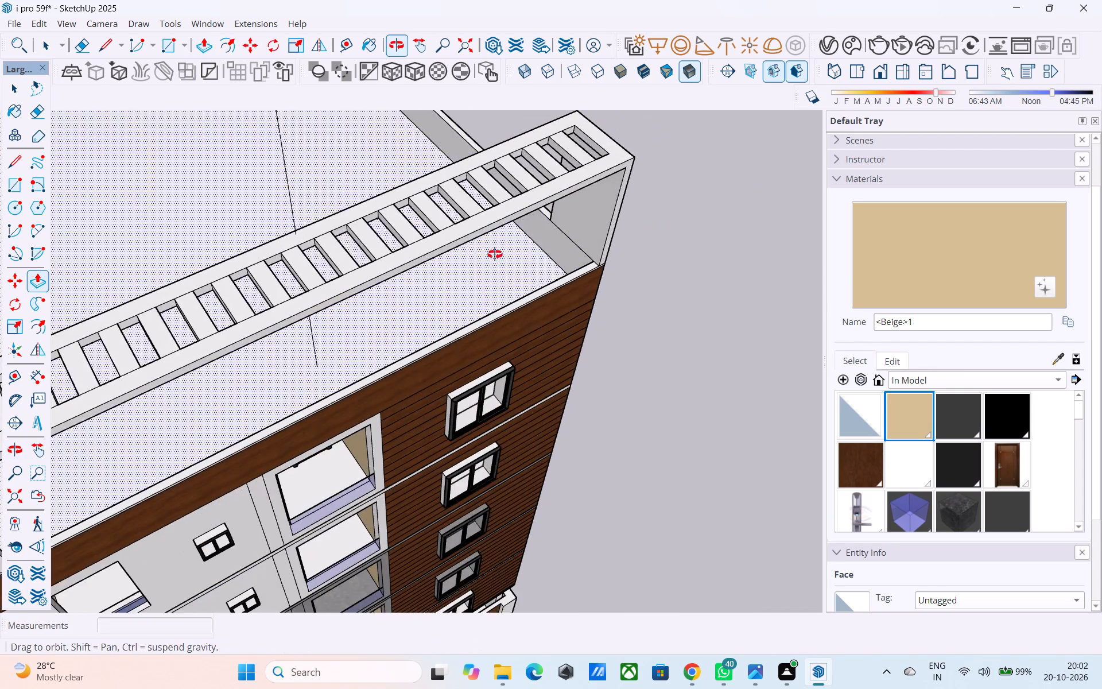
{"action": "middle_click_drag", "start_coordinate": [495, 254], "coordinate": [575, 216]}
{"action": "scroll", "coordinate": [590, 202], "scroll_direction": "down", "scroll_amount": 6}
{"action": "middle_click_drag", "start_coordinate": [550, 247], "coordinate": [553, 241]}
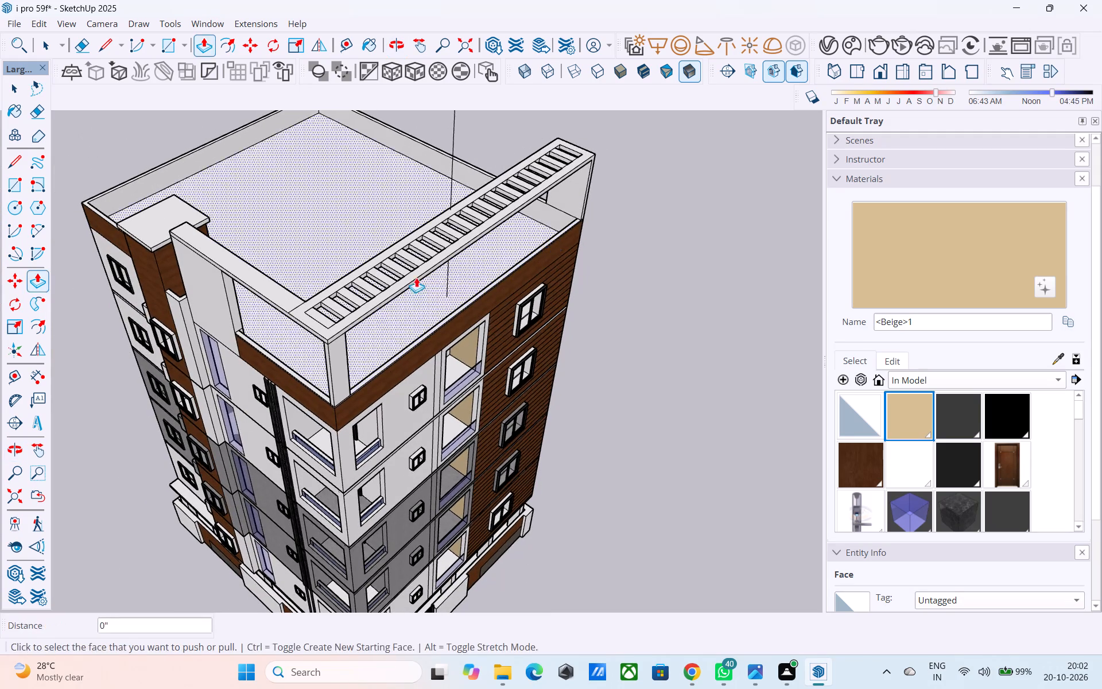
{"action": "middle_click_drag", "start_coordinate": [302, 311], "coordinate": [305, 297]}
{"action": "scroll", "coordinate": [305, 297], "scroll_direction": "up", "scroll_amount": 12}
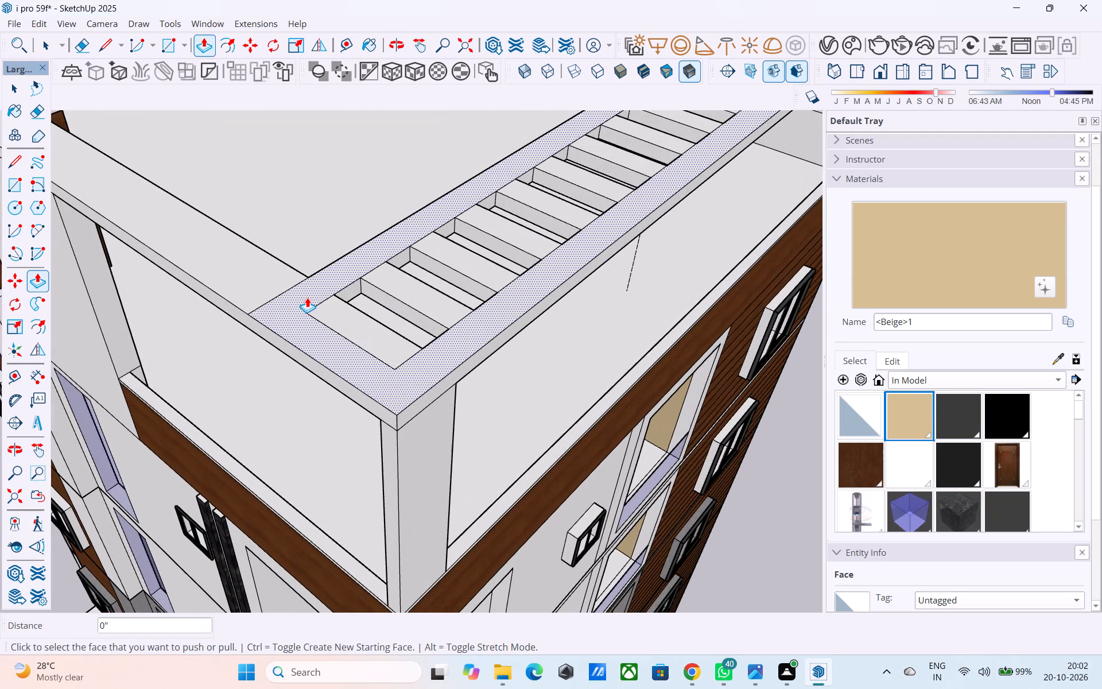
{"action": "key", "text": "e"}
{"action": "left_click_drag", "start_coordinate": [309, 299], "coordinate": [316, 316]}
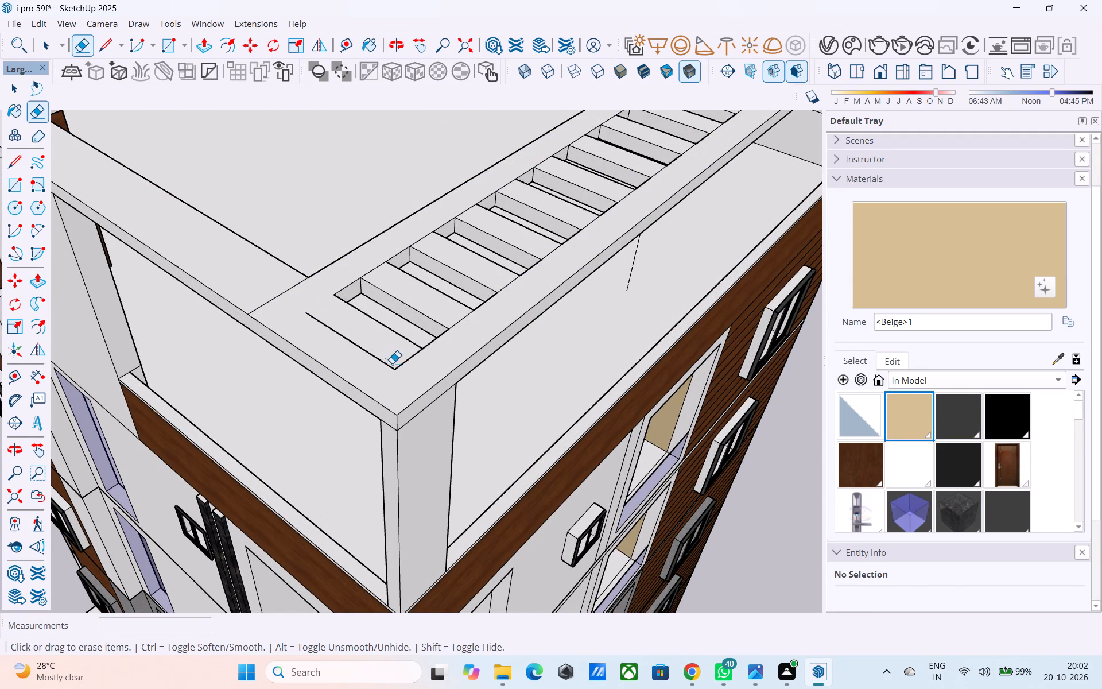
{"action": "left_click_drag", "start_coordinate": [399, 369], "coordinate": [383, 372]}
{"action": "key", "text": "space"}
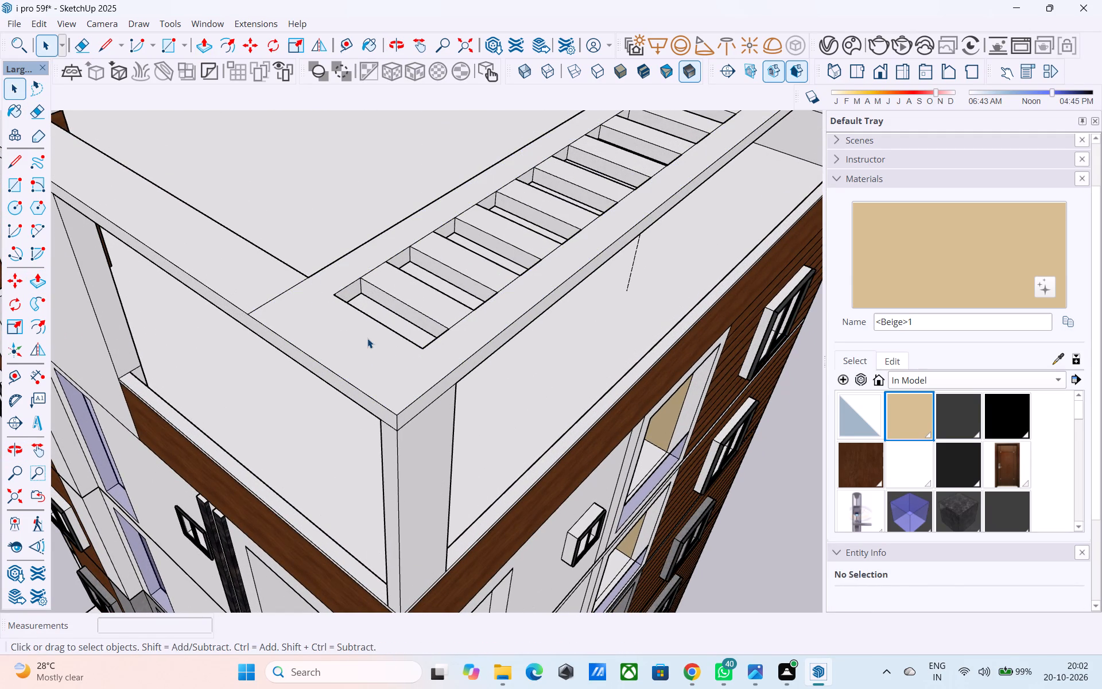
Save the model.
{"action": "key", "text": "ctrl+s"}
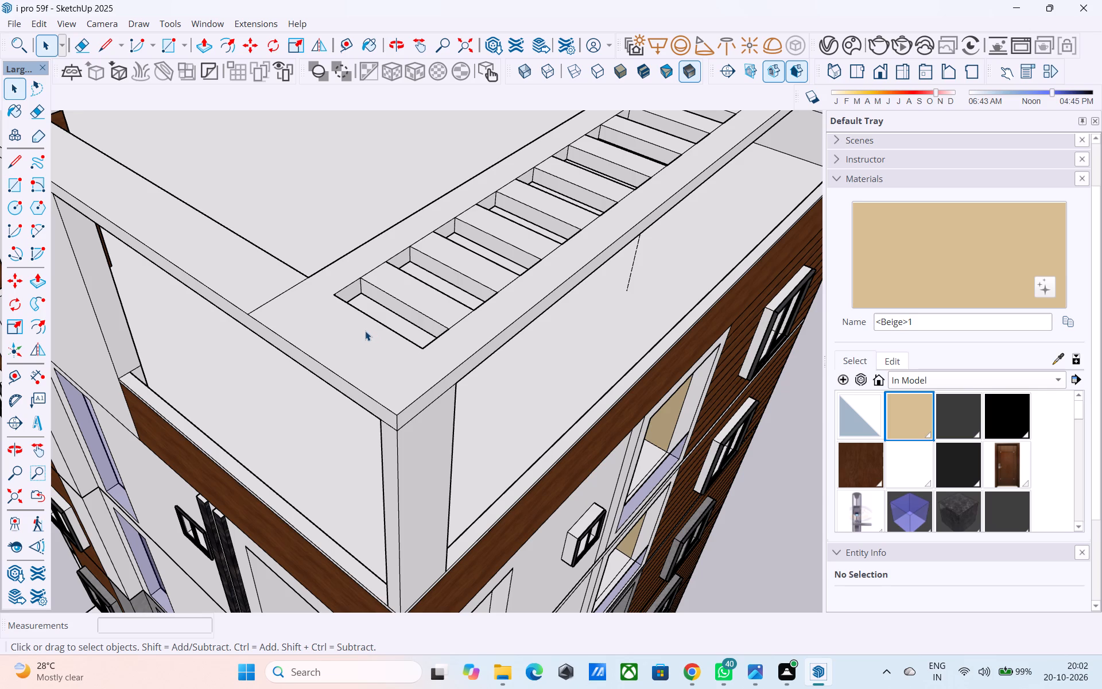
Examine the slatted rooftop beam and its openings from below and along the facade.
{"action": "middle_click_drag", "start_coordinate": [367, 289], "coordinate": [372, 202]}
{"action": "scroll", "coordinate": [372, 202], "scroll_direction": "down", "scroll_amount": 5}
{"action": "middle_click_drag", "start_coordinate": [418, 349], "coordinate": [230, 187]}
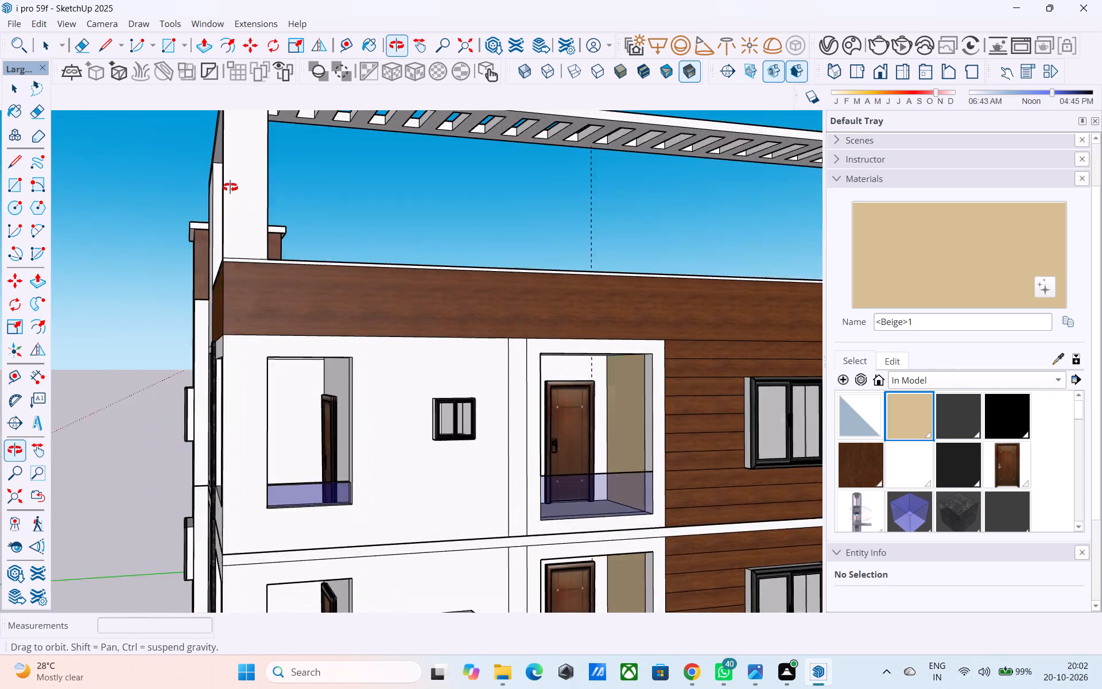
{"action": "middle_click_drag", "start_coordinate": [230, 187], "coordinate": [231, 189]}
{"action": "scroll", "coordinate": [300, 319], "scroll_direction": "down", "scroll_amount": 4}
{"action": "middle_click_drag", "start_coordinate": [336, 361], "coordinate": [381, 304]}
{"action": "scroll", "coordinate": [460, 123], "scroll_direction": "up", "scroll_amount": 5}
{"action": "scroll", "coordinate": [460, 123], "scroll_direction": "down", "scroll_amount": 3}
{"action": "middle_click_drag", "start_coordinate": [460, 123], "coordinate": [460, 122]}
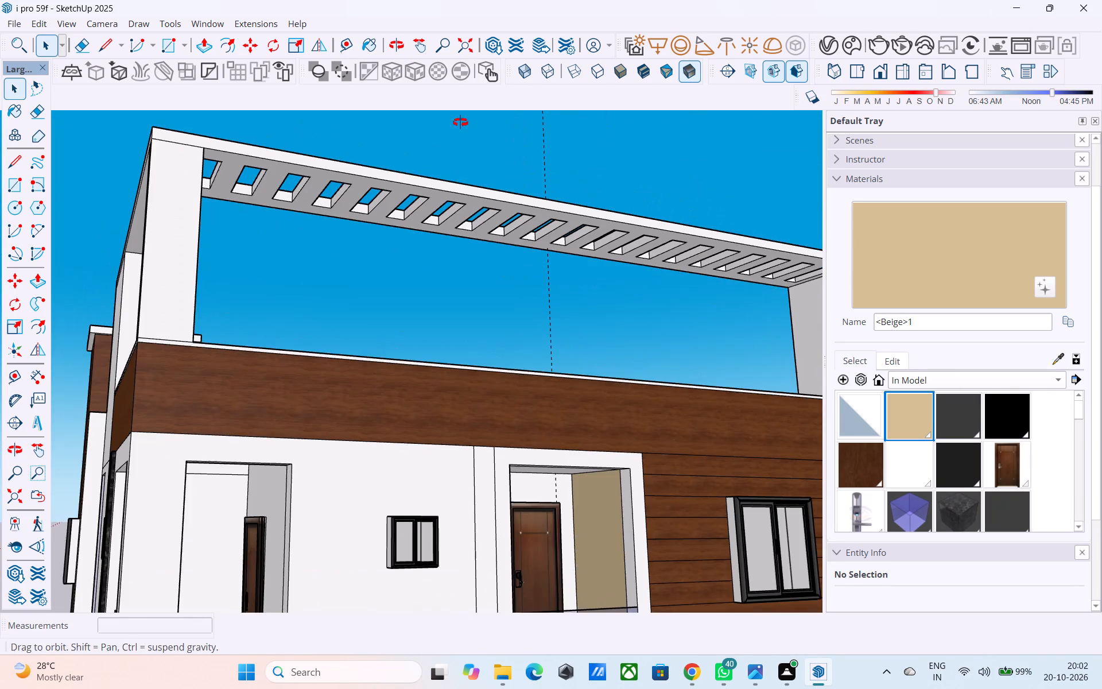
{"action": "middle_click_drag", "start_coordinate": [460, 122], "coordinate": [489, 111]}
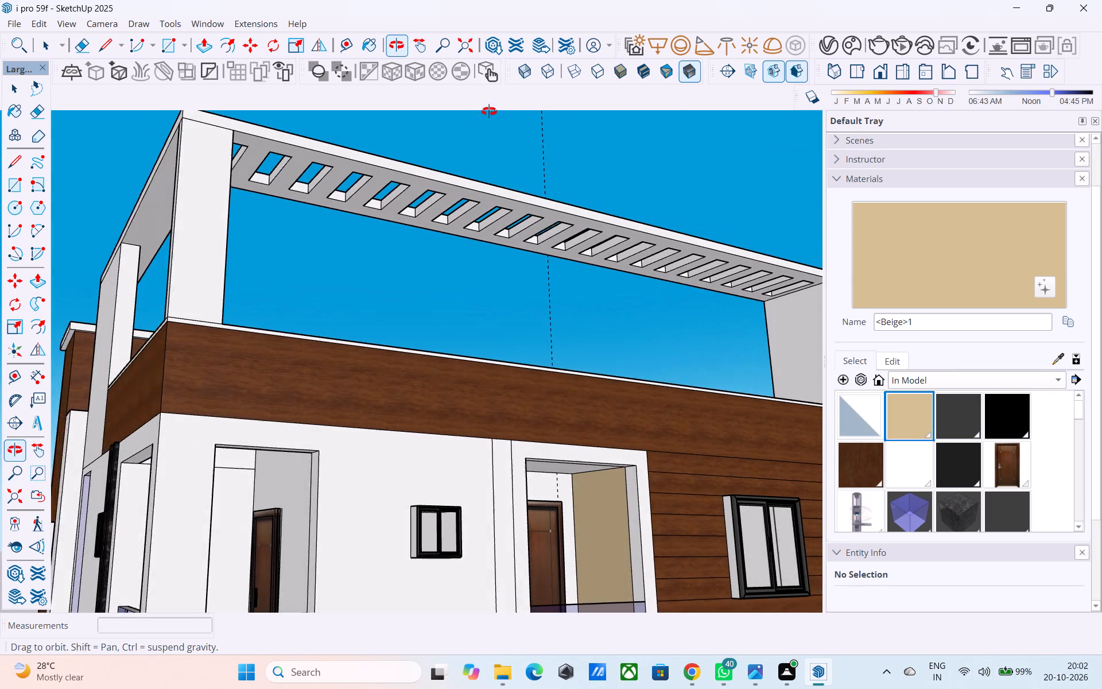
{"action": "middle_click_drag", "start_coordinate": [489, 111], "coordinate": [296, 119]}
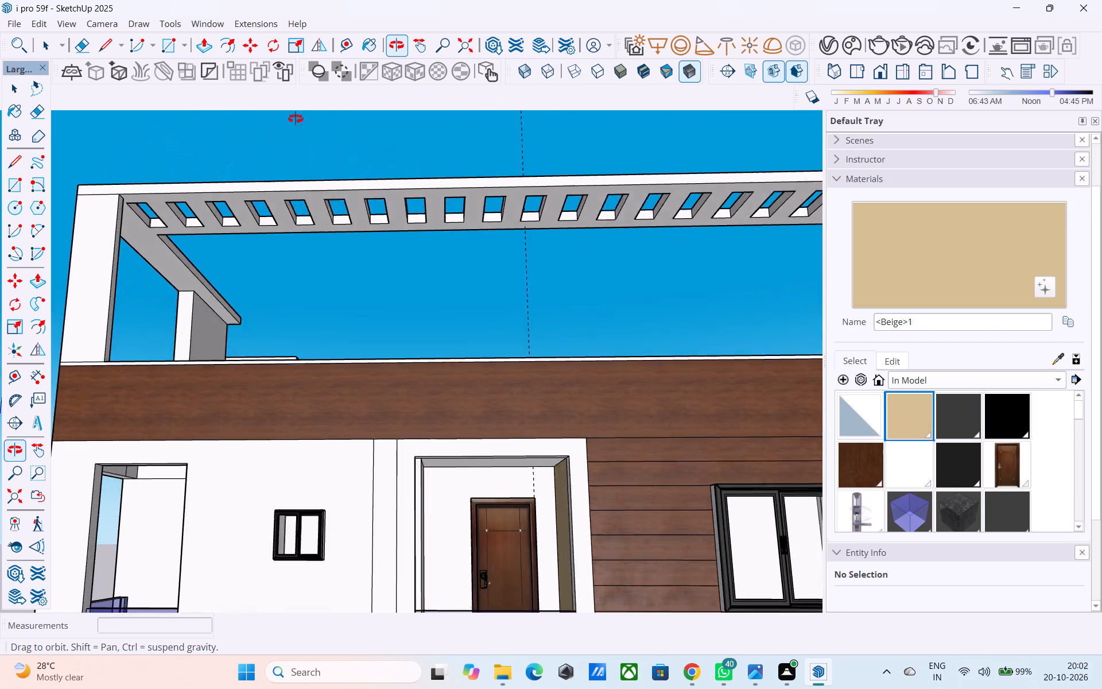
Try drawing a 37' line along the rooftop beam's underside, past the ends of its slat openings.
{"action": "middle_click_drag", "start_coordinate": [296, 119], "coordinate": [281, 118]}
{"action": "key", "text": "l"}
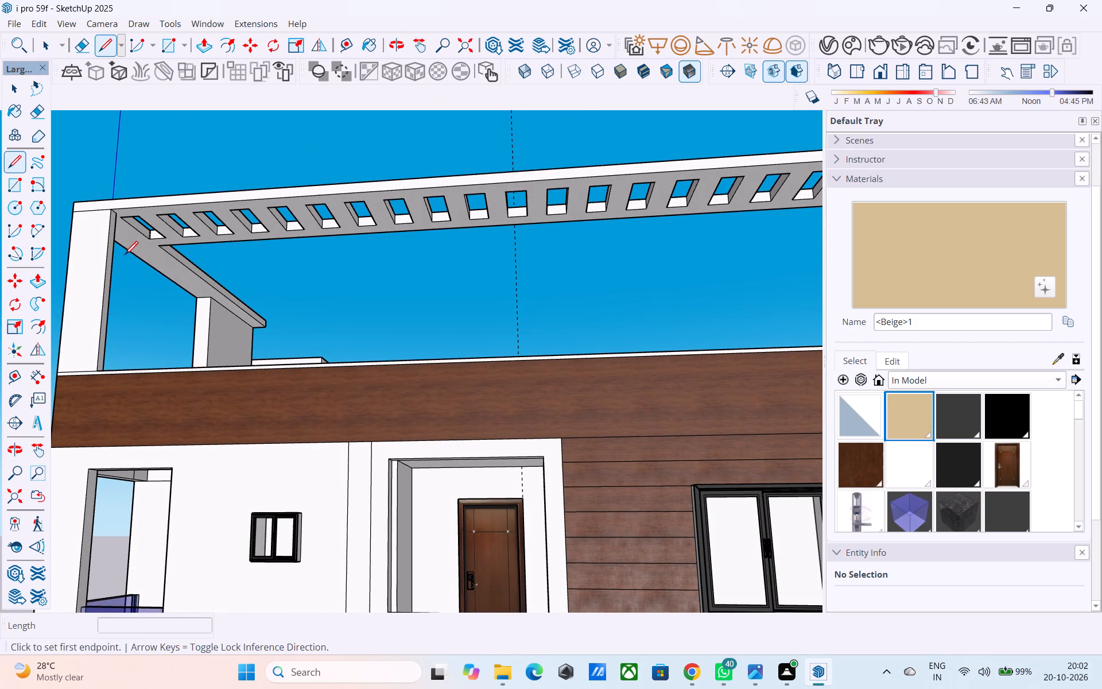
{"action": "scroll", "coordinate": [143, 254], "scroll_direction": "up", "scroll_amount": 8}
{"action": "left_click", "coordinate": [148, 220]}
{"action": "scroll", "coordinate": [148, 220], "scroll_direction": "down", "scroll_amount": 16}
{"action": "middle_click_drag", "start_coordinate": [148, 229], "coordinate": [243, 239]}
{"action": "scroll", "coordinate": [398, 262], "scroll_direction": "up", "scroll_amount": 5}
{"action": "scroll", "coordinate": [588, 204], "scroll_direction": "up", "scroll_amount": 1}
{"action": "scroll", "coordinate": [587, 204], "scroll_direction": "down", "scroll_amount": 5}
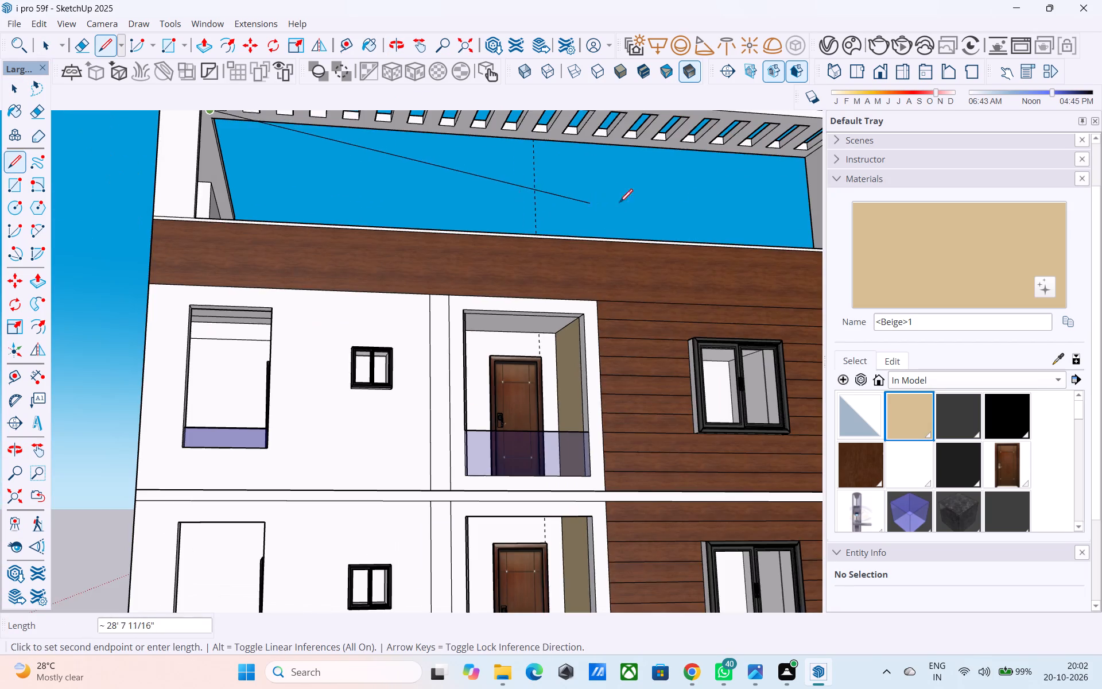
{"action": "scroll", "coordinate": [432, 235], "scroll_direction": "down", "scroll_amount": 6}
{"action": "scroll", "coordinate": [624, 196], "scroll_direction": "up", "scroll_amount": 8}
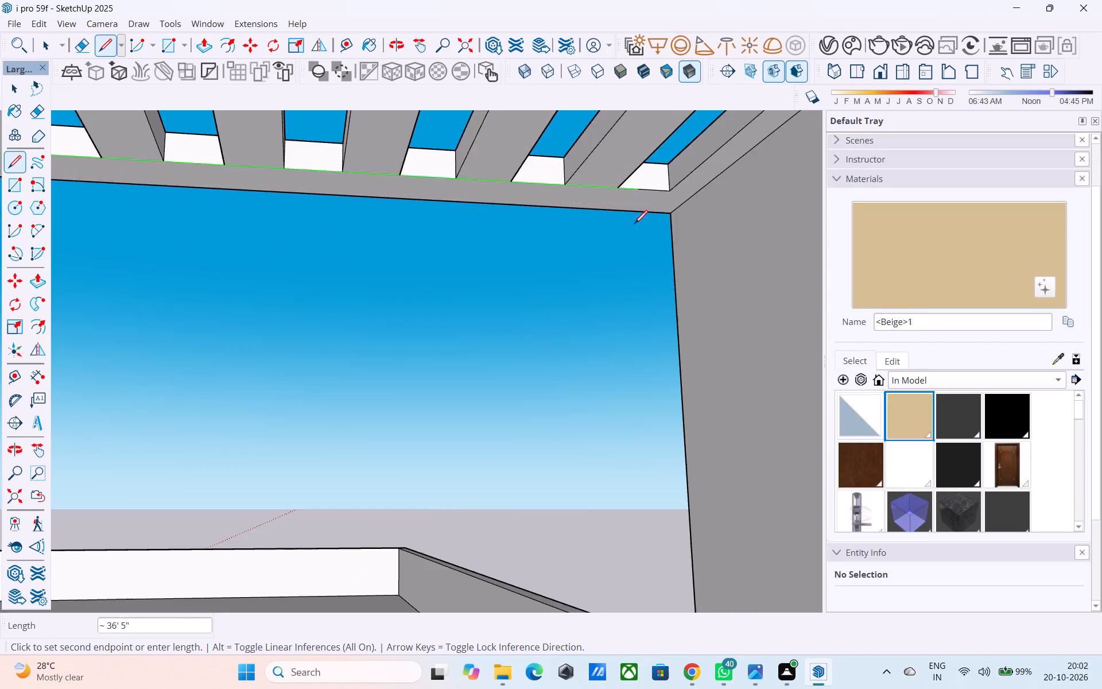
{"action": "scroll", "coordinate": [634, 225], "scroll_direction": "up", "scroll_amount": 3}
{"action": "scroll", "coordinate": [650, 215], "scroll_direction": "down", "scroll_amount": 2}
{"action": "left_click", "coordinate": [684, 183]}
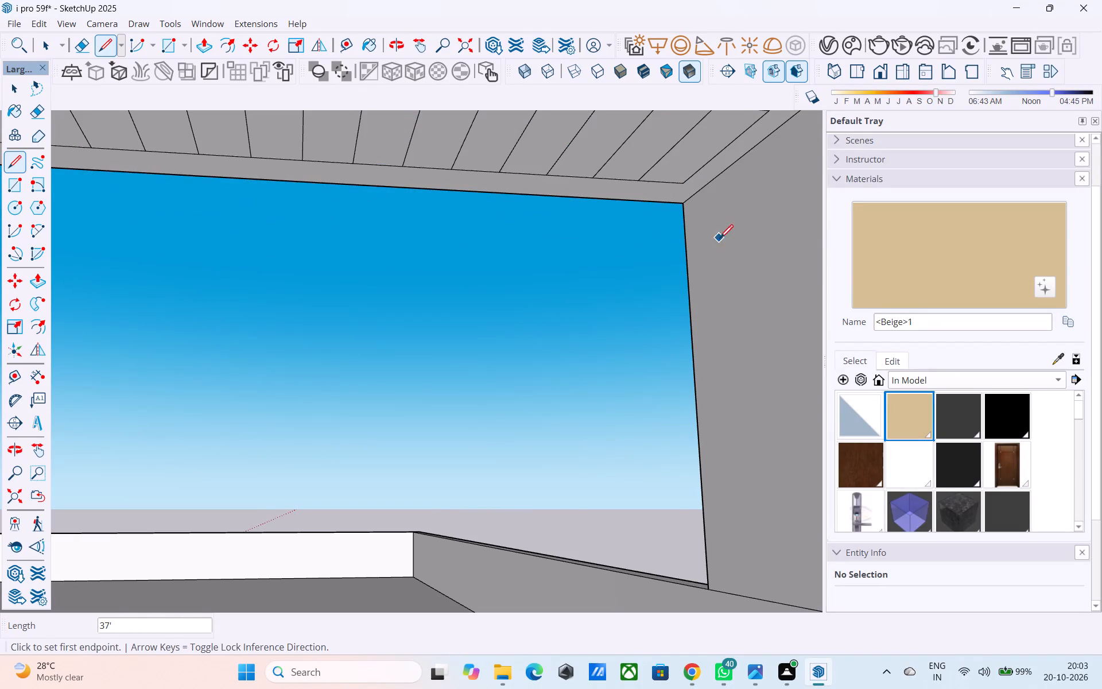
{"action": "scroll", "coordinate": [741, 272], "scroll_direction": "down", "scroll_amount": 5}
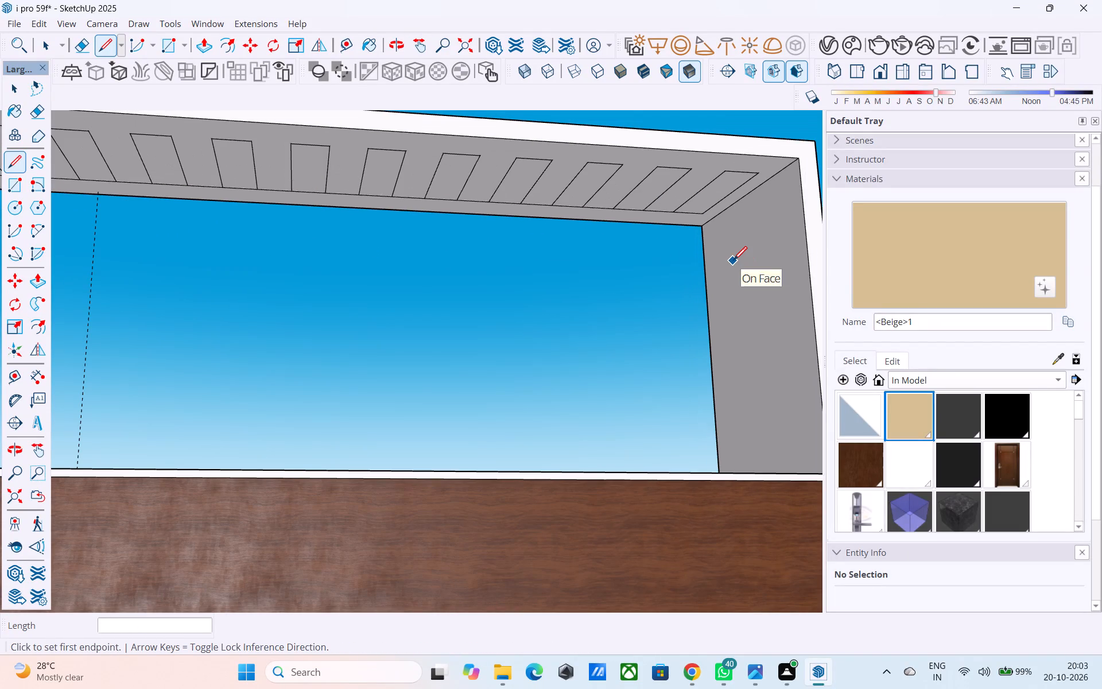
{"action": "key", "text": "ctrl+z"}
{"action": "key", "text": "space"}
Save the model with the slatted rooftop beam.
{"action": "scroll", "coordinate": [732, 261], "scroll_direction": "down", "scroll_amount": 3}
{"action": "middle_click_drag", "start_coordinate": [728, 261], "coordinate": [733, 300]}
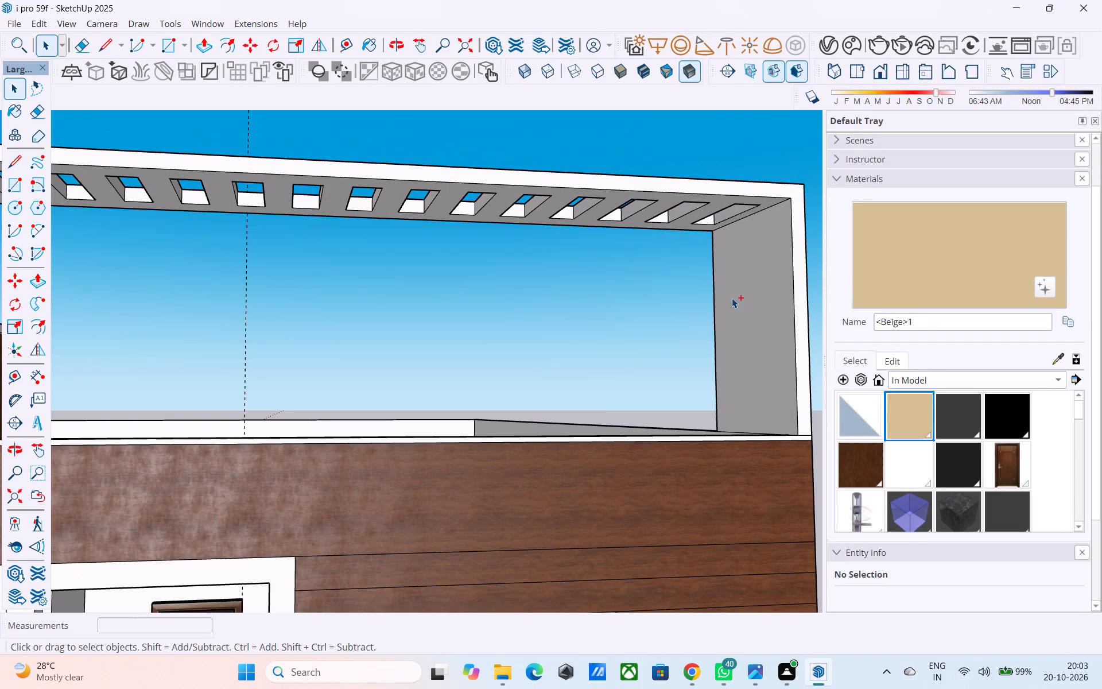
{"action": "key", "text": "ctrl+s"}
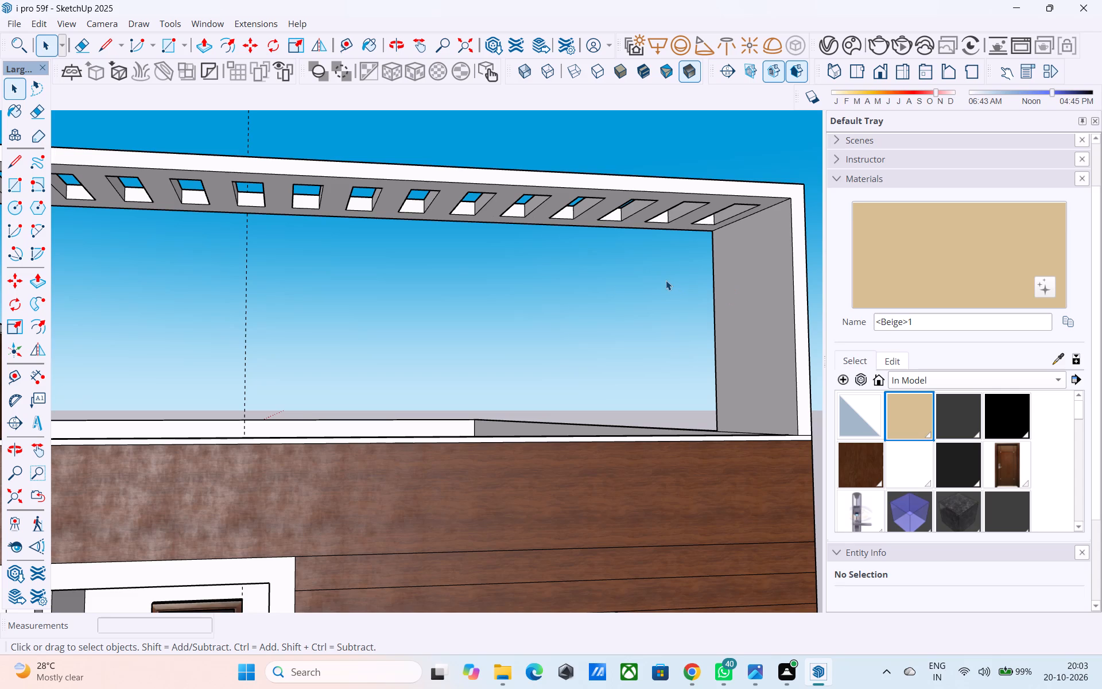
Frame the whole building from its gated front corner and render that view with V-Ray.
{"action": "scroll", "coordinate": [666, 280], "scroll_direction": "down", "scroll_amount": 3}
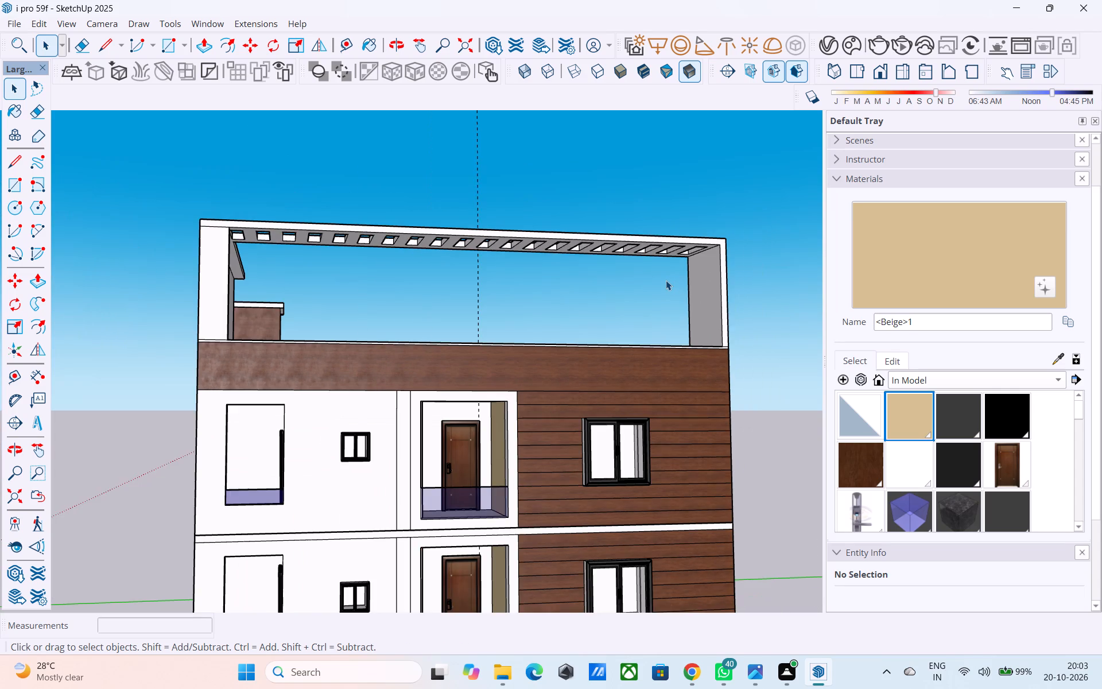
{"action": "scroll", "coordinate": [666, 280], "scroll_direction": "down", "scroll_amount": 6}
{"action": "middle_click_drag", "start_coordinate": [665, 279], "coordinate": [813, 312]}
{"action": "middle_click_drag", "start_coordinate": [525, 382], "coordinate": [549, 277]}
{"action": "scroll", "coordinate": [547, 262], "scroll_direction": "down", "scroll_amount": 5}
{"action": "middle_click_drag", "start_coordinate": [550, 334], "coordinate": [561, 384]}
{"action": "scroll", "coordinate": [561, 384], "scroll_direction": "up", "scroll_amount": 6}
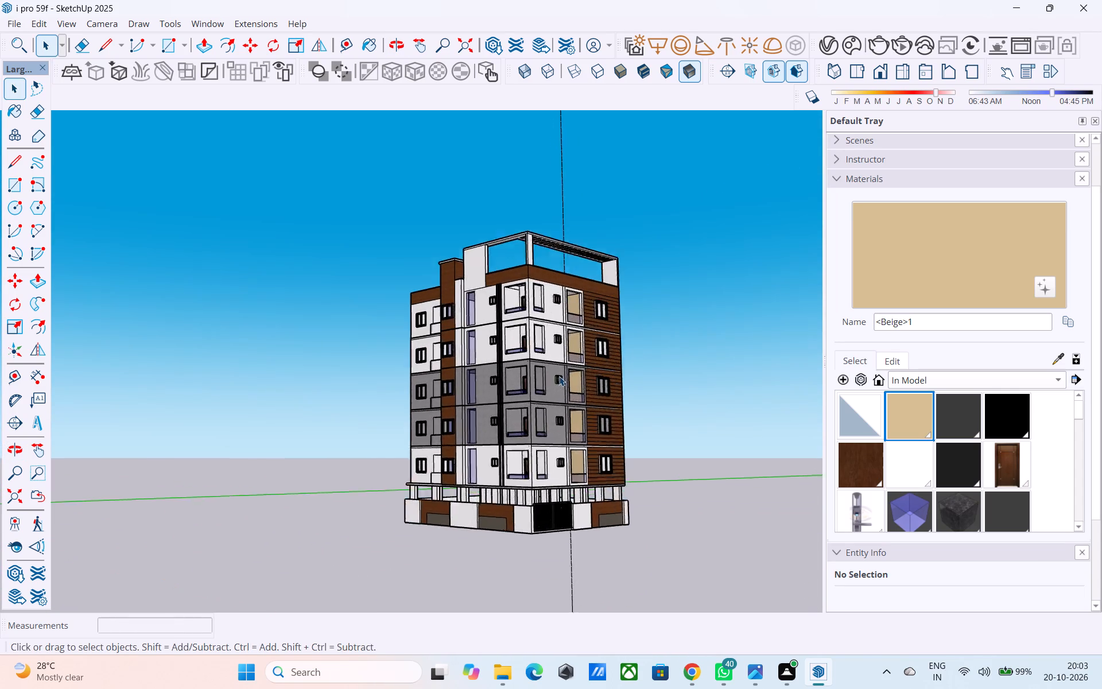
{"action": "scroll", "coordinate": [559, 376], "scroll_direction": "up", "scroll_amount": 1}
{"action": "middle_click_drag", "start_coordinate": [554, 359], "coordinate": [550, 354]}
{"action": "scroll", "coordinate": [549, 354], "scroll_direction": "down", "scroll_amount": 1}
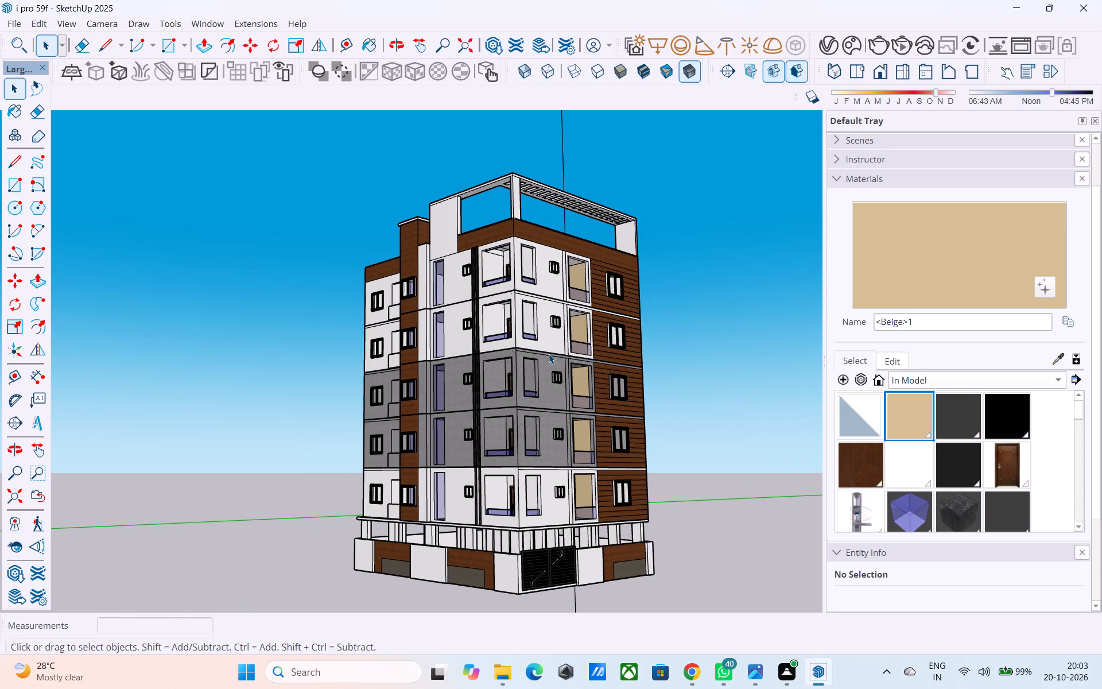
{"action": "middle_click", "coordinate": [549, 354]}
{"action": "scroll", "coordinate": [605, 327], "scroll_direction": "up", "scroll_amount": 1}
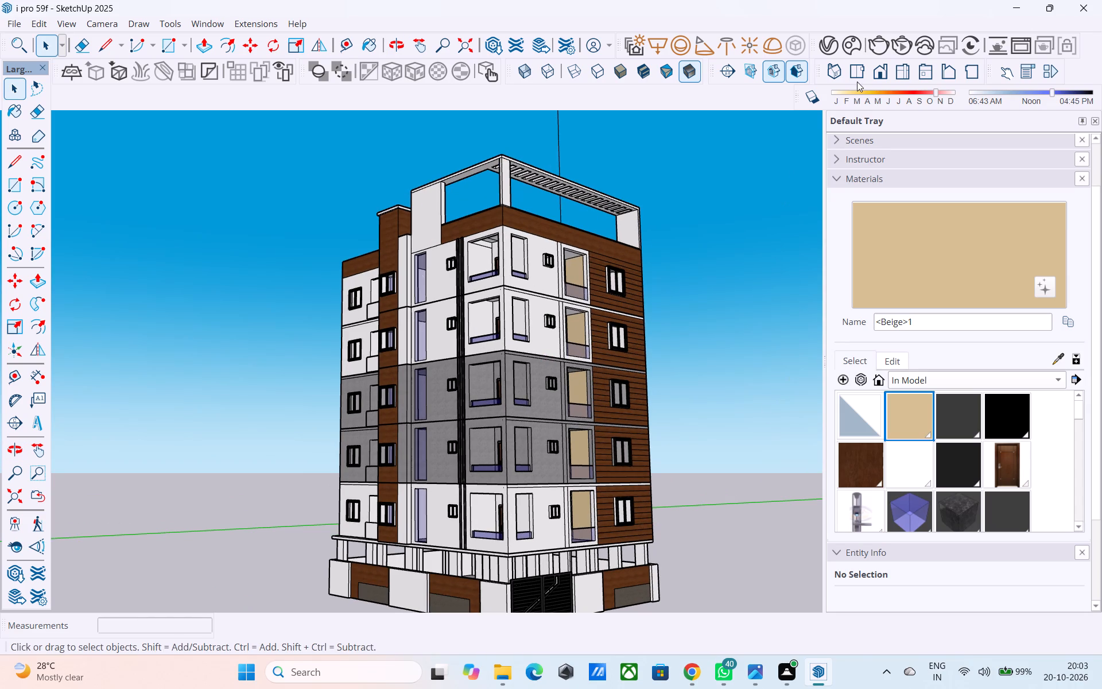
{"action": "left_click", "coordinate": [882, 49]}
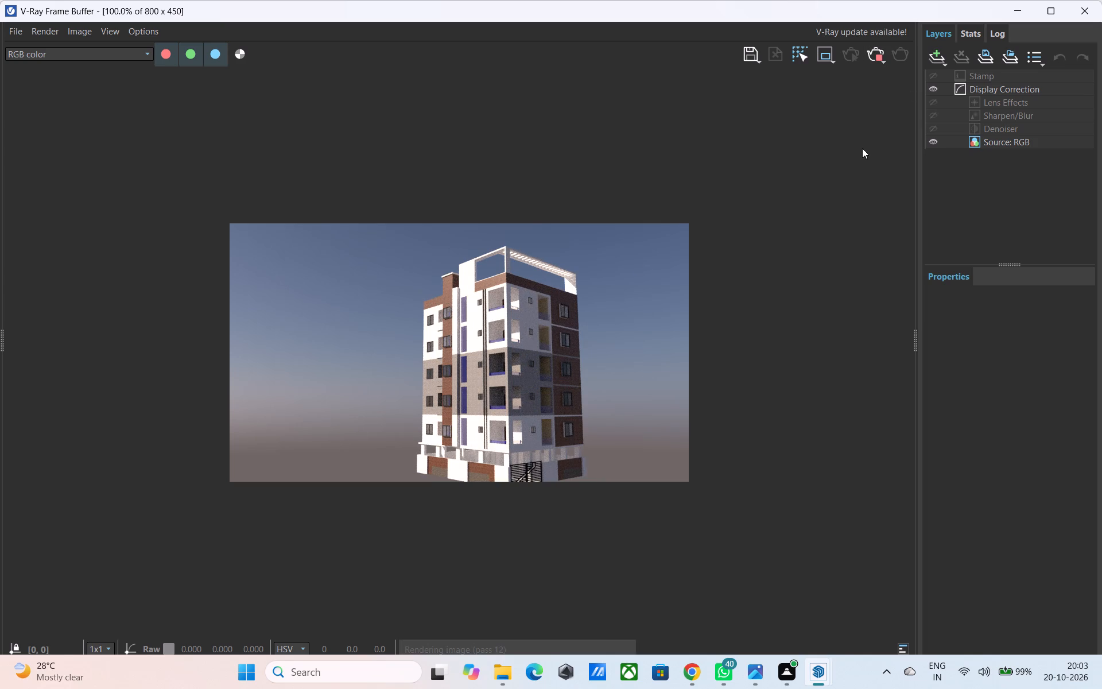
Inspect the rendered building's facades, balconies and rooftop pergola up close, and close the render window.
{"action": "scroll", "coordinate": [480, 348], "scroll_direction": "up", "scroll_amount": 1}
{"action": "middle_click_drag", "start_coordinate": [475, 352], "coordinate": [430, 292]}
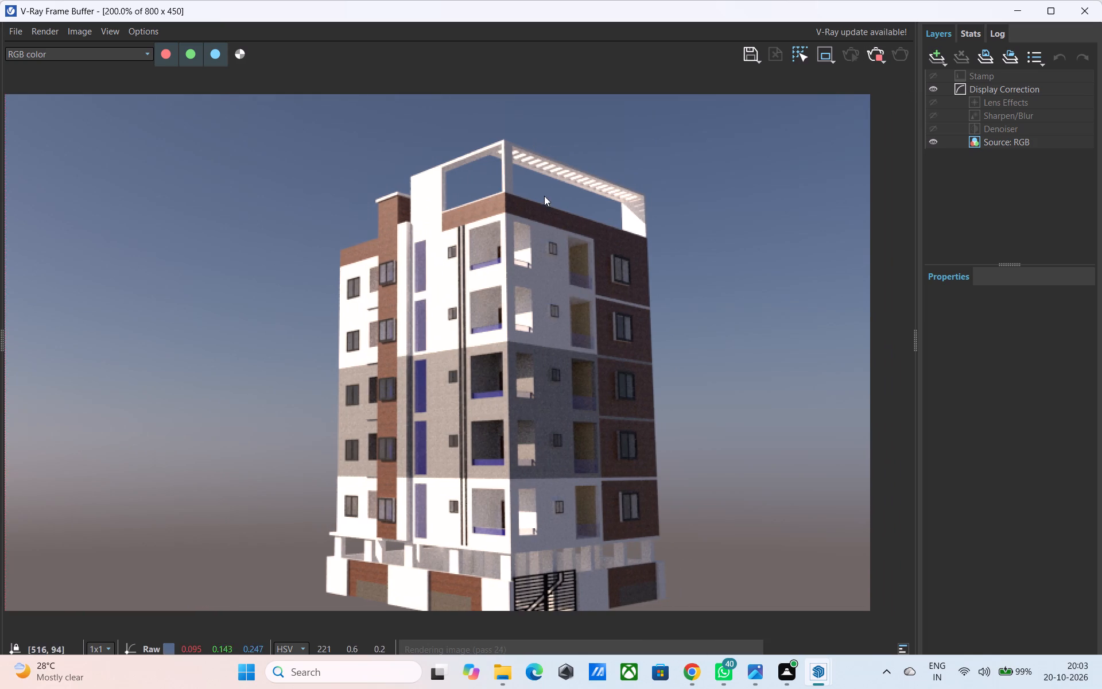
{"action": "scroll", "coordinate": [544, 193], "scroll_direction": "down", "scroll_amount": 1}
{"action": "scroll", "coordinate": [561, 325], "scroll_direction": "up", "scroll_amount": 1}
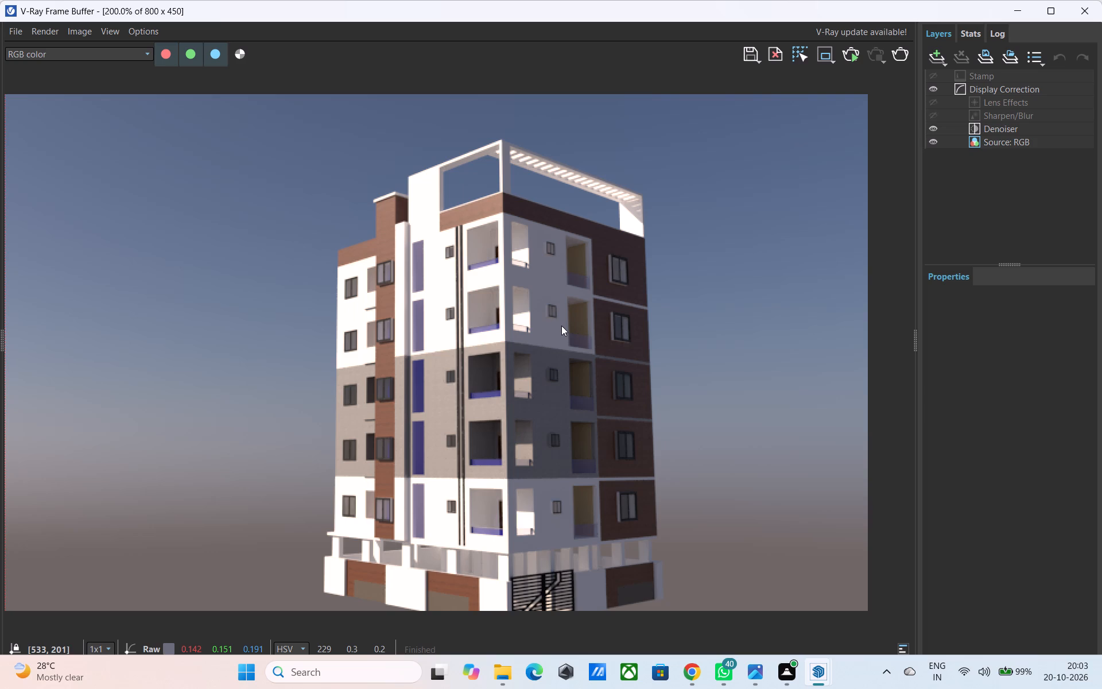
{"action": "scroll", "coordinate": [557, 291], "scroll_direction": "down", "scroll_amount": 1}
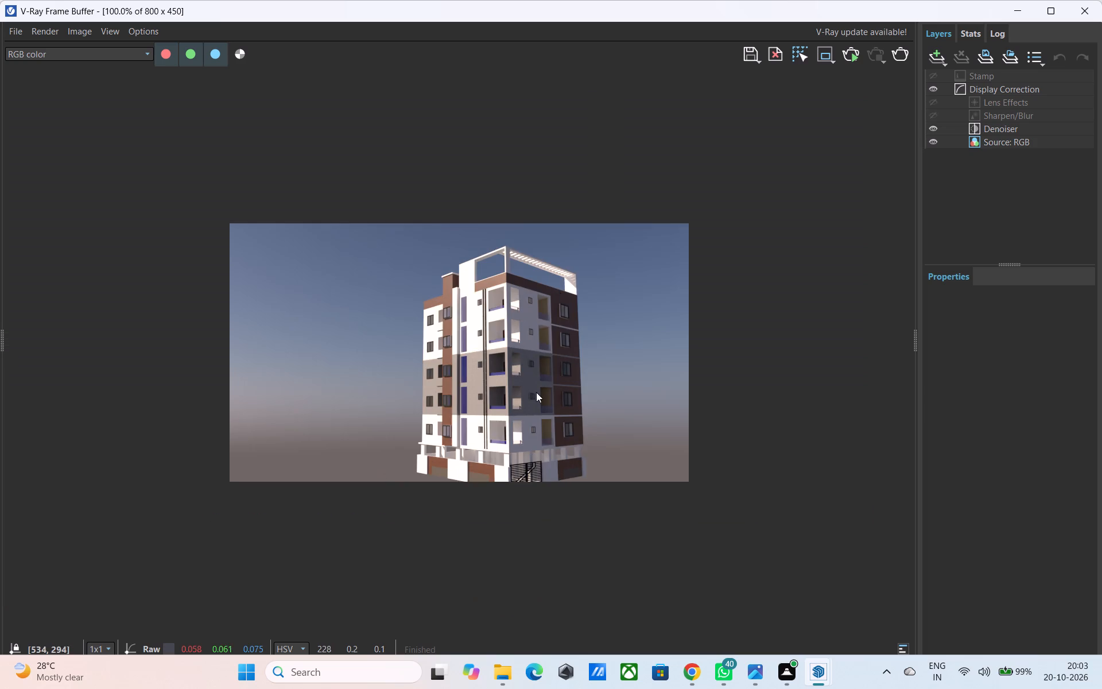
{"action": "scroll", "coordinate": [536, 392], "scroll_direction": "up", "scroll_amount": 1}
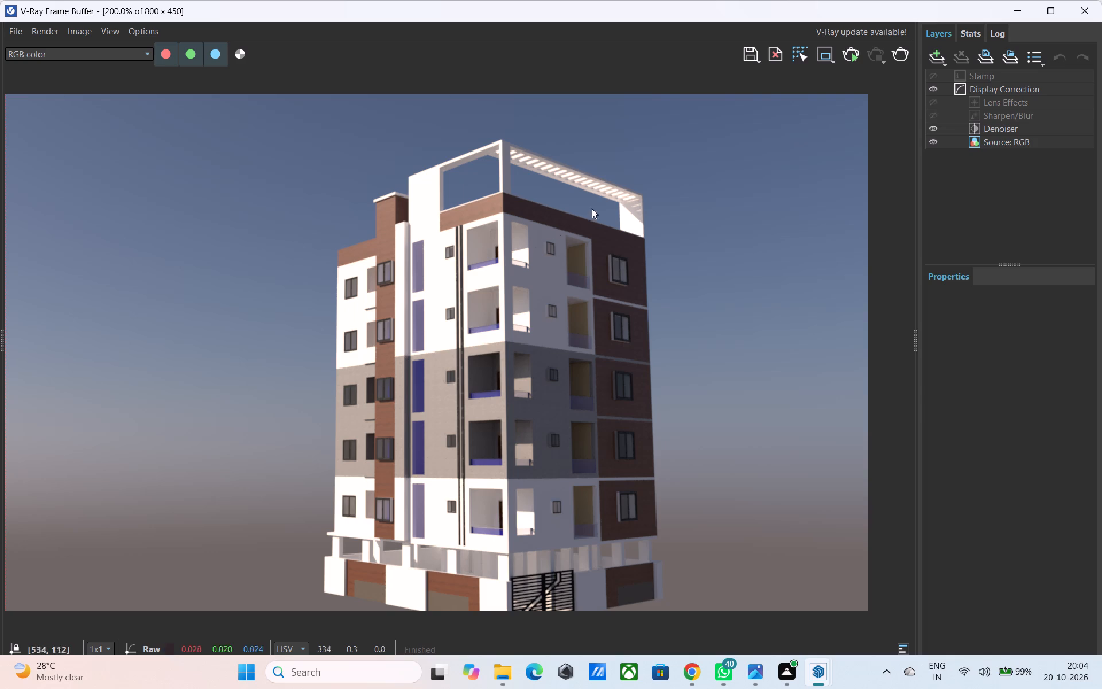
{"action": "left_click", "coordinate": [1085, 9]}
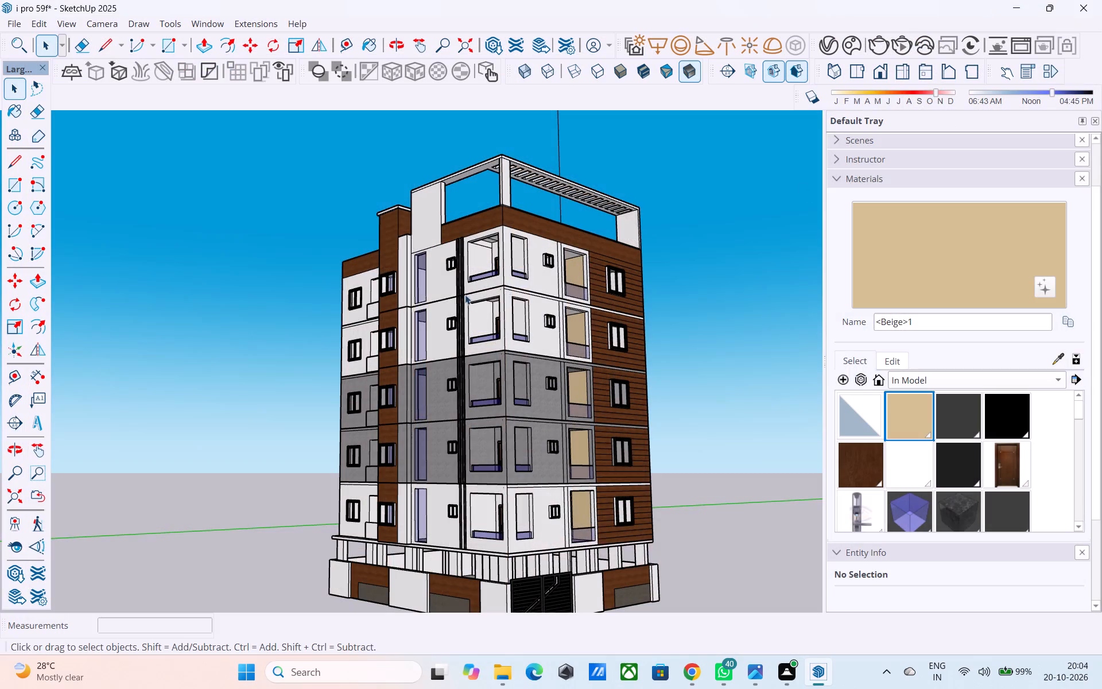
Examine the side facade's windows and wood-clad shaft, and the roof and pergola from above.
{"action": "middle_click_drag", "start_coordinate": [452, 297], "coordinate": [529, 317]}
{"action": "scroll", "coordinate": [435, 344], "scroll_direction": "up", "scroll_amount": 17}
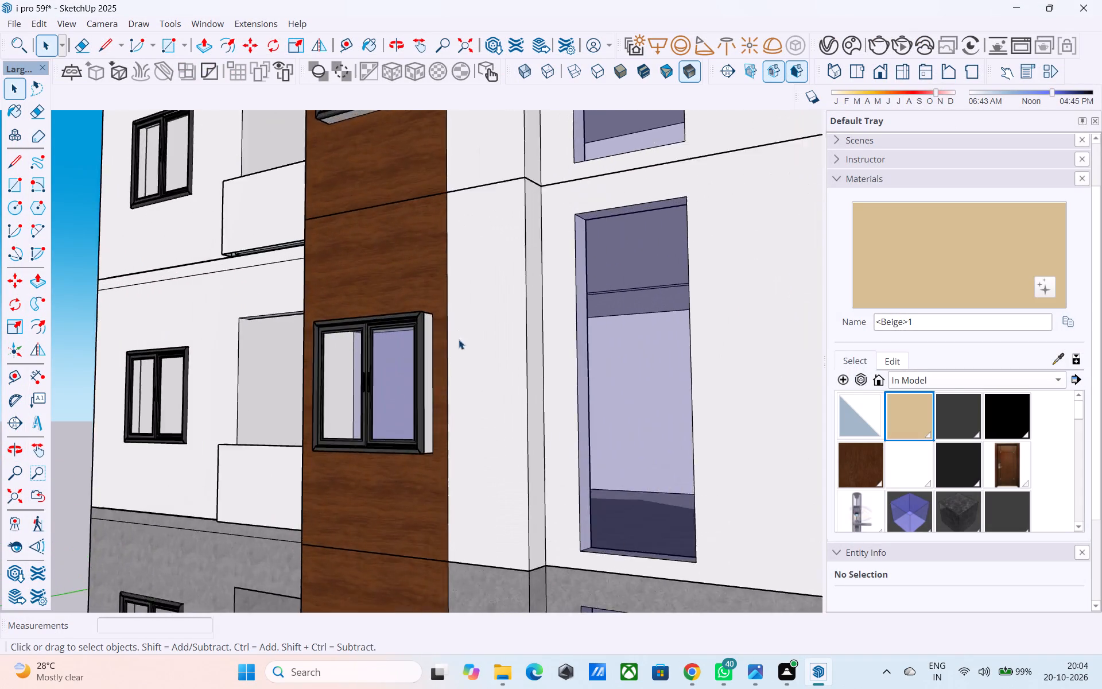
{"action": "scroll", "coordinate": [459, 339], "scroll_direction": "up", "scroll_amount": 8}
{"action": "scroll", "coordinate": [415, 340], "scroll_direction": "down", "scroll_amount": 7}
{"action": "middle_click_drag", "start_coordinate": [408, 340], "coordinate": [492, 240]}
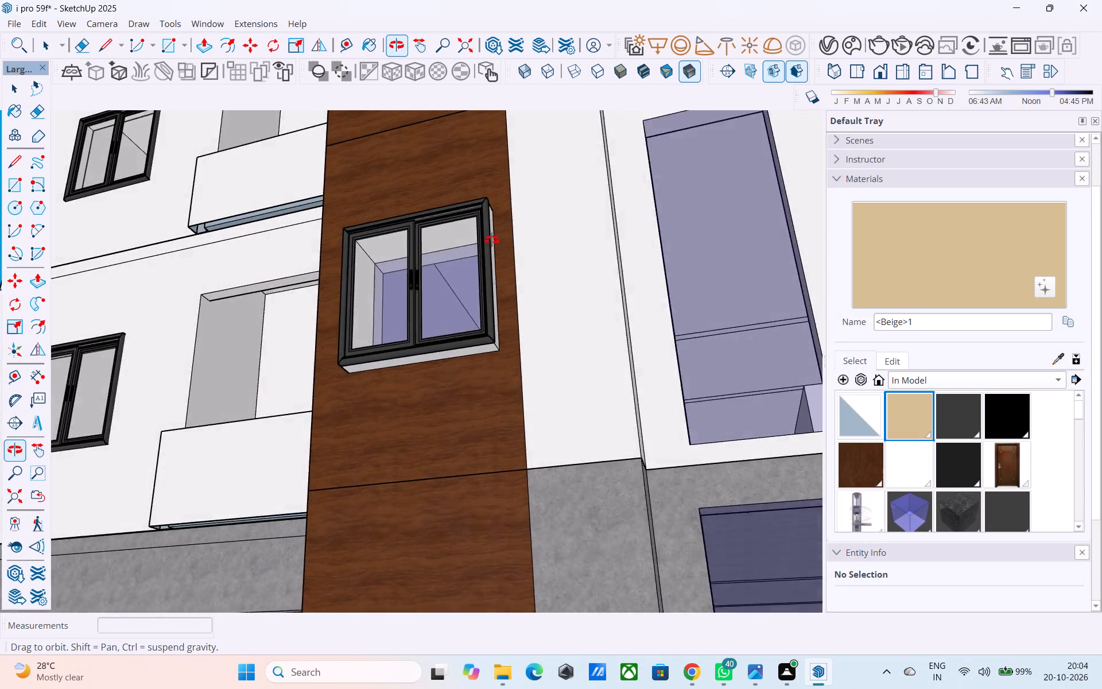
{"action": "middle_click_drag", "start_coordinate": [492, 240], "coordinate": [492, 241]}
{"action": "scroll", "coordinate": [486, 243], "scroll_direction": "up", "scroll_amount": 1}
{"action": "scroll", "coordinate": [417, 222], "scroll_direction": "down", "scroll_amount": 10}
{"action": "middle_click_drag", "start_coordinate": [416, 247], "coordinate": [432, 303]}
{"action": "scroll", "coordinate": [432, 303], "scroll_direction": "up", "scroll_amount": 1}
{"action": "scroll", "coordinate": [340, 215], "scroll_direction": "down", "scroll_amount": 13}
{"action": "middle_click_drag", "start_coordinate": [348, 256], "coordinate": [372, 344]}
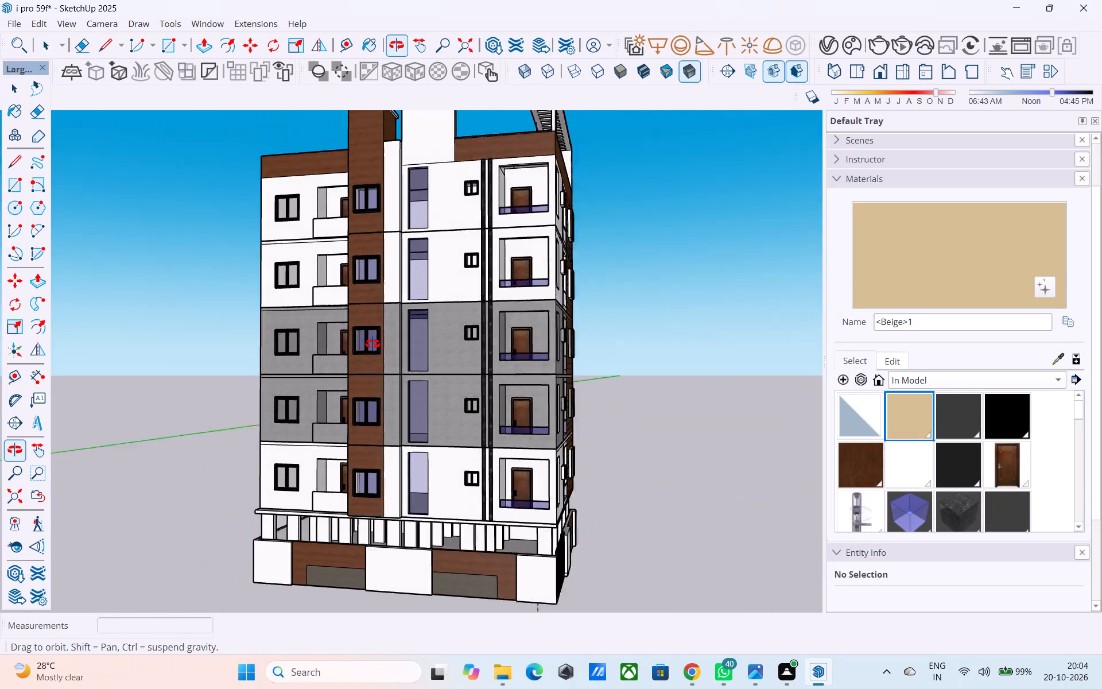
{"action": "middle_click_drag", "start_coordinate": [372, 344], "coordinate": [207, 444]}
{"action": "scroll", "coordinate": [295, 316], "scroll_direction": "up", "scroll_amount": 6}
{"action": "scroll", "coordinate": [303, 298], "scroll_direction": "down", "scroll_amount": 11}
{"action": "middle_click_drag", "start_coordinate": [381, 279], "coordinate": [391, 237]}
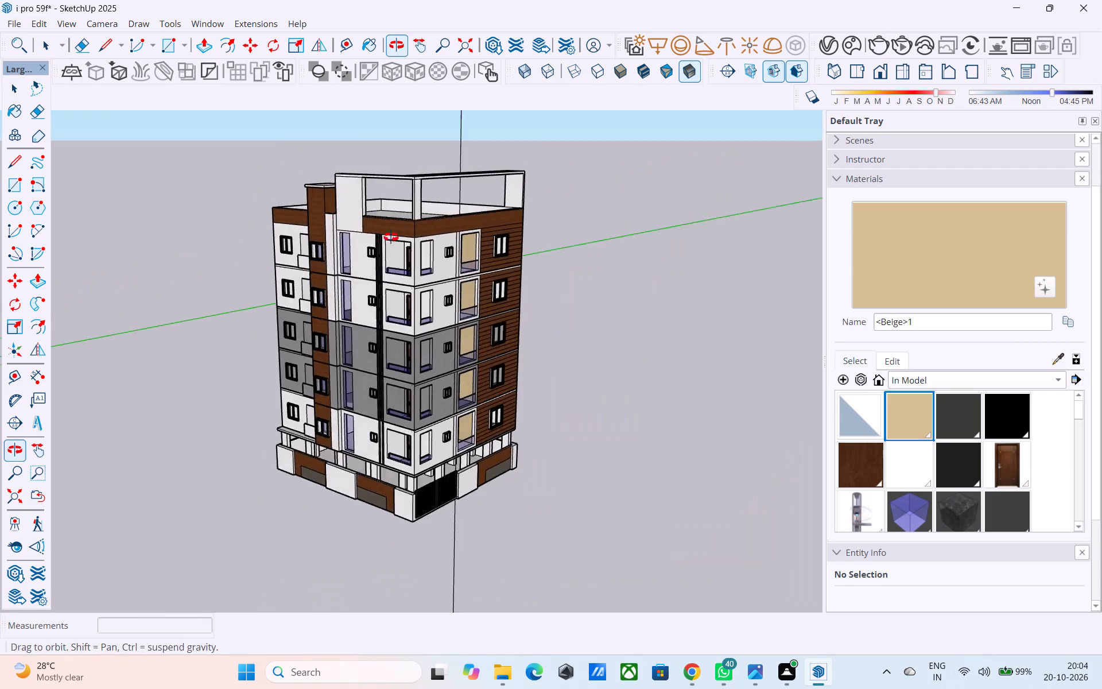
{"action": "middle_click_drag", "start_coordinate": [391, 237], "coordinate": [391, 235]}
{"action": "scroll", "coordinate": [390, 210], "scroll_direction": "up", "scroll_amount": 5}
{"action": "scroll", "coordinate": [401, 191], "scroll_direction": "down", "scroll_amount": 7}
{"action": "middle_click_drag", "start_coordinate": [401, 207], "coordinate": [426, 458]}
{"action": "middle_click_drag", "start_coordinate": [405, 175], "coordinate": [458, 410]}
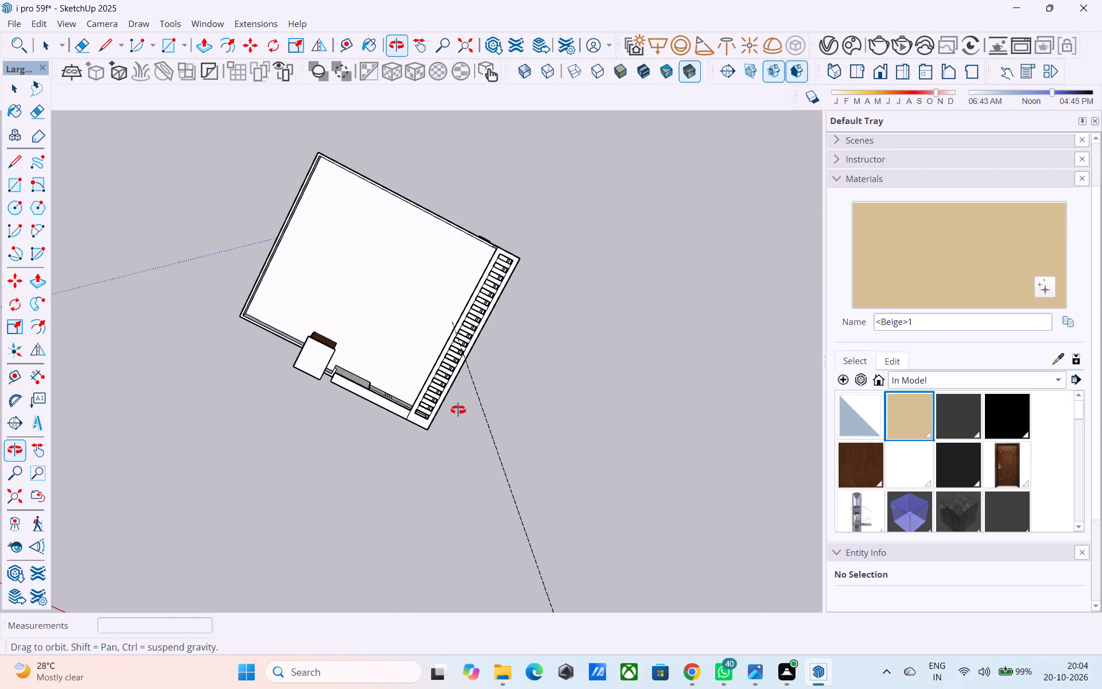
{"action": "middle_click_drag", "start_coordinate": [458, 410], "coordinate": [586, 214]}
Erase the vertical guide line inside the group of the lowest residential floor.
{"action": "scroll", "coordinate": [578, 211], "scroll_direction": "up", "scroll_amount": 4}
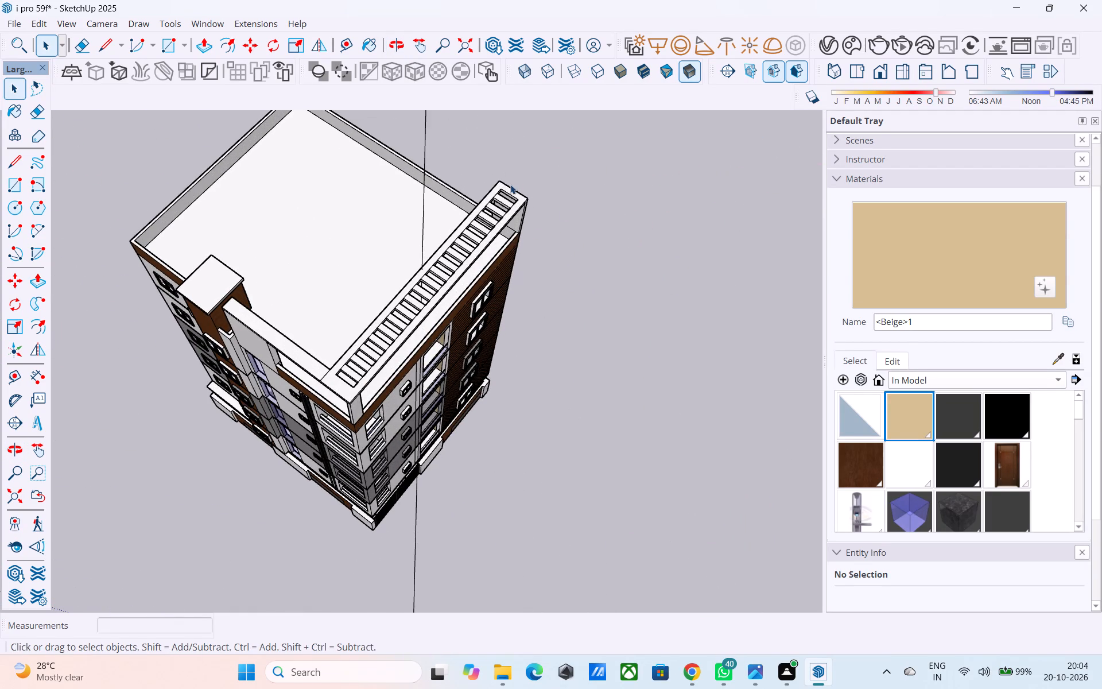
{"action": "scroll", "coordinate": [553, 256], "scroll_direction": "down", "scroll_amount": 4}
{"action": "middle_click_drag", "start_coordinate": [553, 256], "coordinate": [534, 249]}
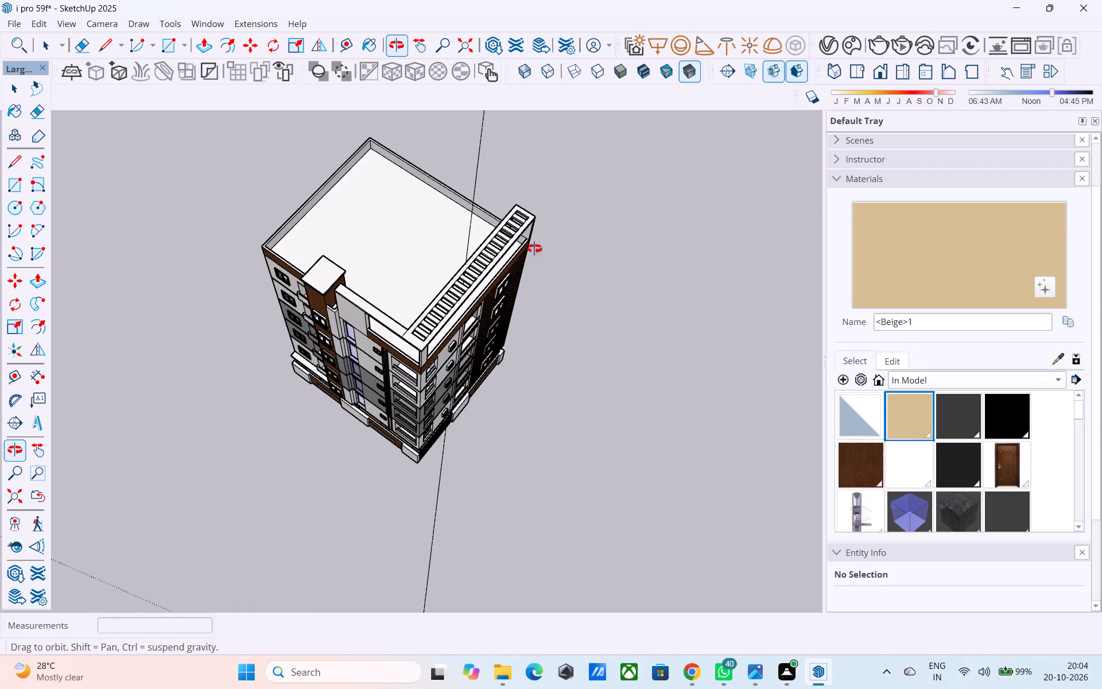
{"action": "middle_click_drag", "start_coordinate": [534, 249], "coordinate": [482, 167]}
{"action": "scroll", "coordinate": [482, 167], "scroll_direction": "up", "scroll_amount": 5}
{"action": "left_click", "coordinate": [469, 168]}
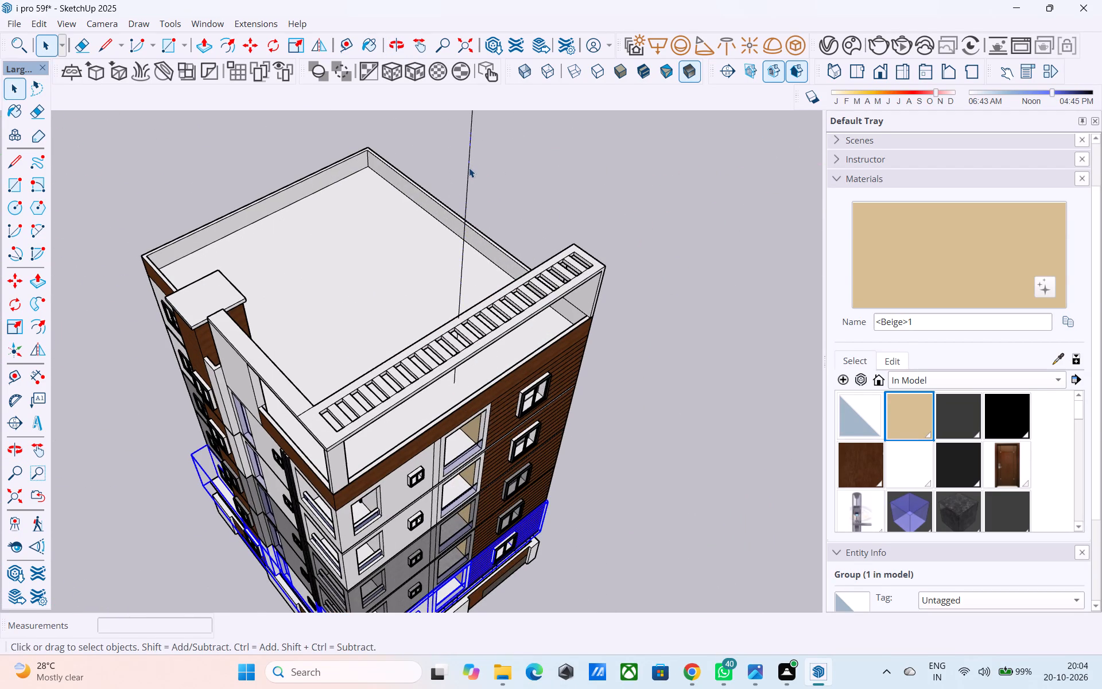
{"action": "double_click", "coordinate": [469, 168]}
{"action": "left_click", "coordinate": [469, 168]}
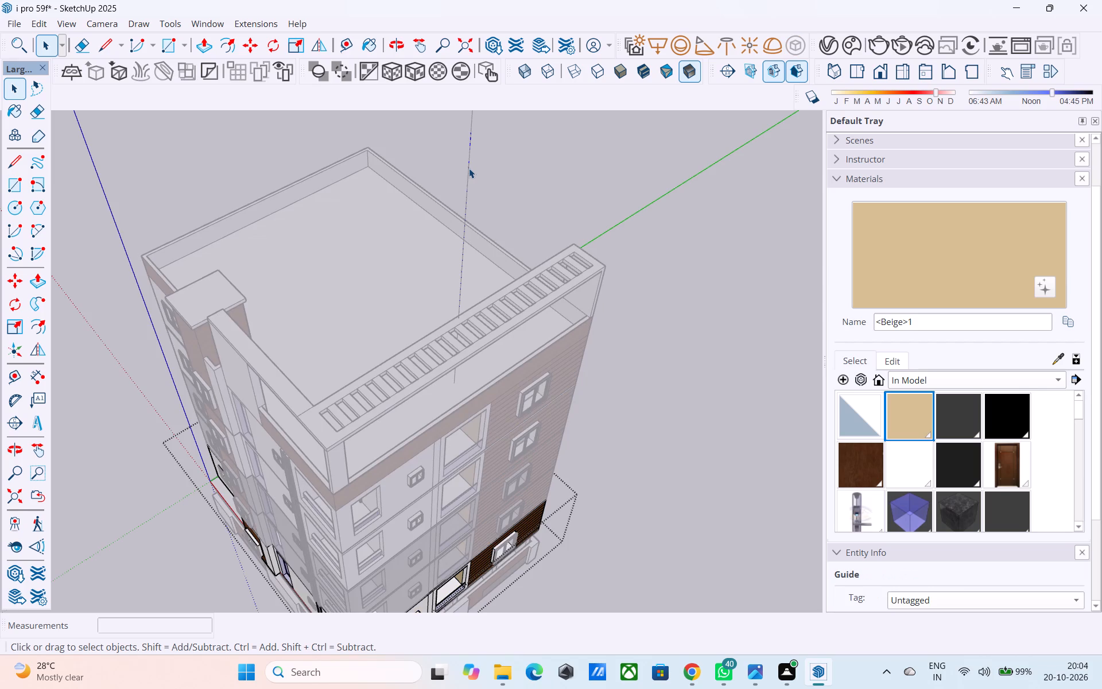
{"action": "key", "text": "e"}
{"action": "left_click", "coordinate": [467, 175]}
{"action": "left_click", "coordinate": [469, 172]}
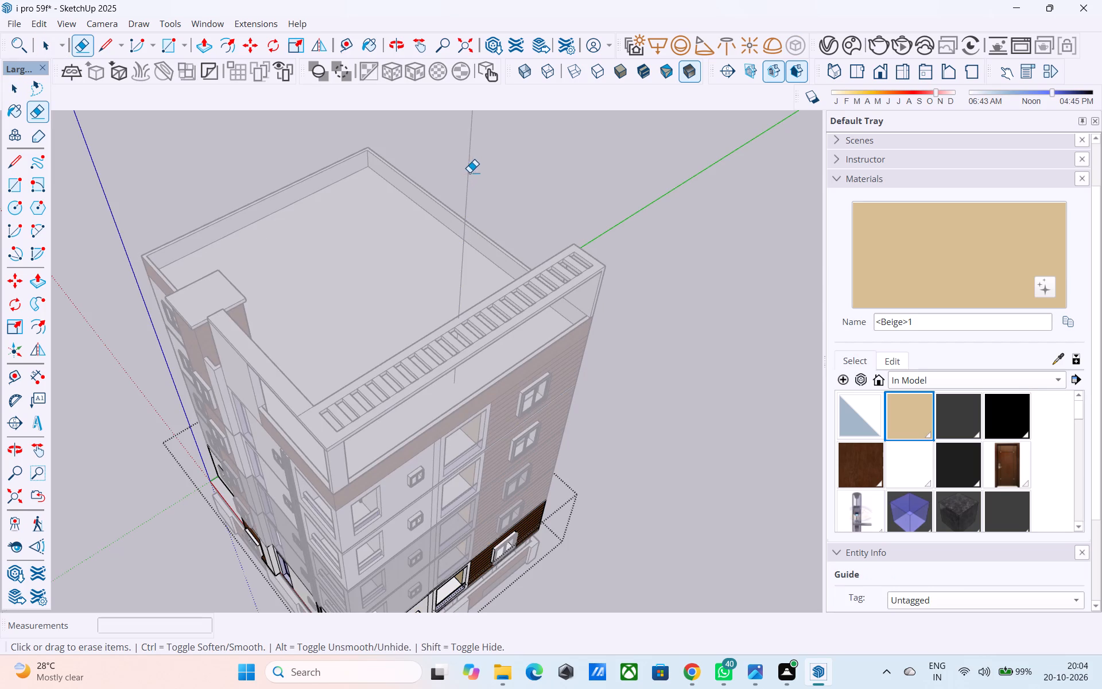
Delete the remaining vertical guide line inside the upper grey floor's group and leave the group.
{"action": "key", "text": "space"}
{"action": "scroll", "coordinate": [468, 175], "scroll_direction": "down", "scroll_amount": 5}
{"action": "middle_click_drag", "start_coordinate": [468, 177], "coordinate": [406, 18]}
{"action": "middle_click_drag", "start_coordinate": [423, 344], "coordinate": [409, 247]}
{"action": "scroll", "coordinate": [409, 248], "scroll_direction": "up", "scroll_amount": 1}
{"action": "scroll", "coordinate": [405, 250], "scroll_direction": "down", "scroll_amount": 6}
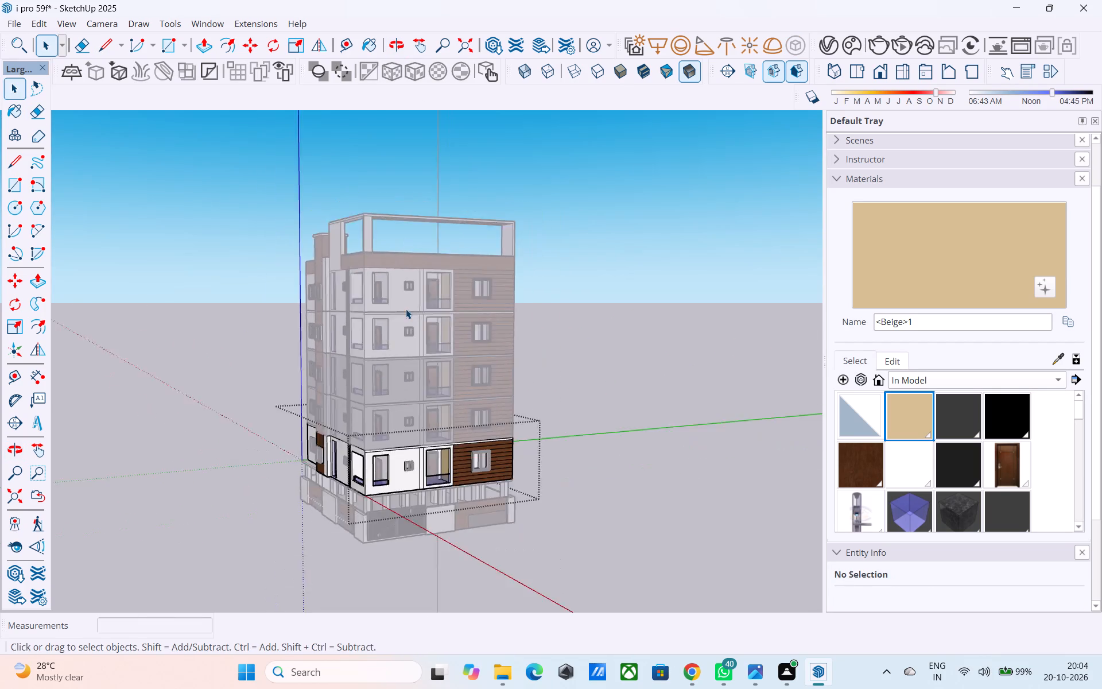
{"action": "scroll", "coordinate": [406, 309], "scroll_direction": "down", "scroll_amount": 2}
{"action": "scroll", "coordinate": [397, 409], "scroll_direction": "up", "scroll_amount": 12}
{"action": "double_click", "coordinate": [408, 416]}
{"action": "scroll", "coordinate": [401, 404], "scroll_direction": "down", "scroll_amount": 6}
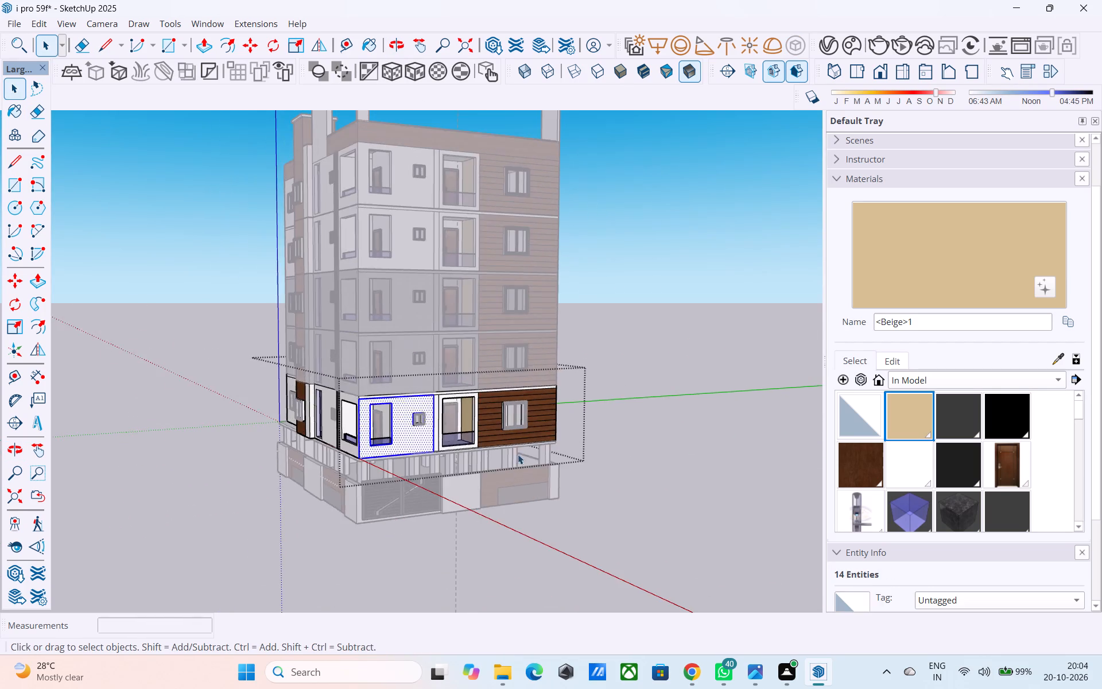
{"action": "middle_click_drag", "start_coordinate": [515, 458], "coordinate": [411, 416]}
{"action": "scroll", "coordinate": [416, 419], "scroll_direction": "down", "scroll_amount": 5}
{"action": "middle_click_drag", "start_coordinate": [421, 429], "coordinate": [441, 399]}
{"action": "scroll", "coordinate": [432, 479], "scroll_direction": "up", "scroll_amount": 6}
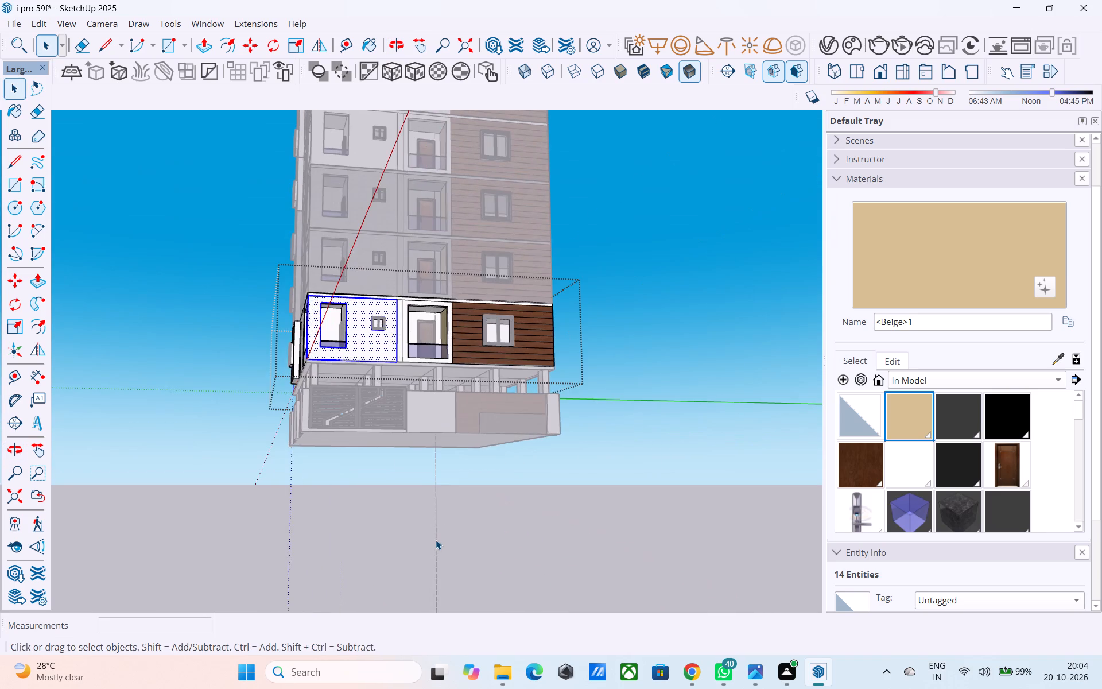
{"action": "left_click", "coordinate": [436, 539]}
{"action": "triple_click", "coordinate": [436, 539]}
{"action": "left_click", "coordinate": [436, 537]}
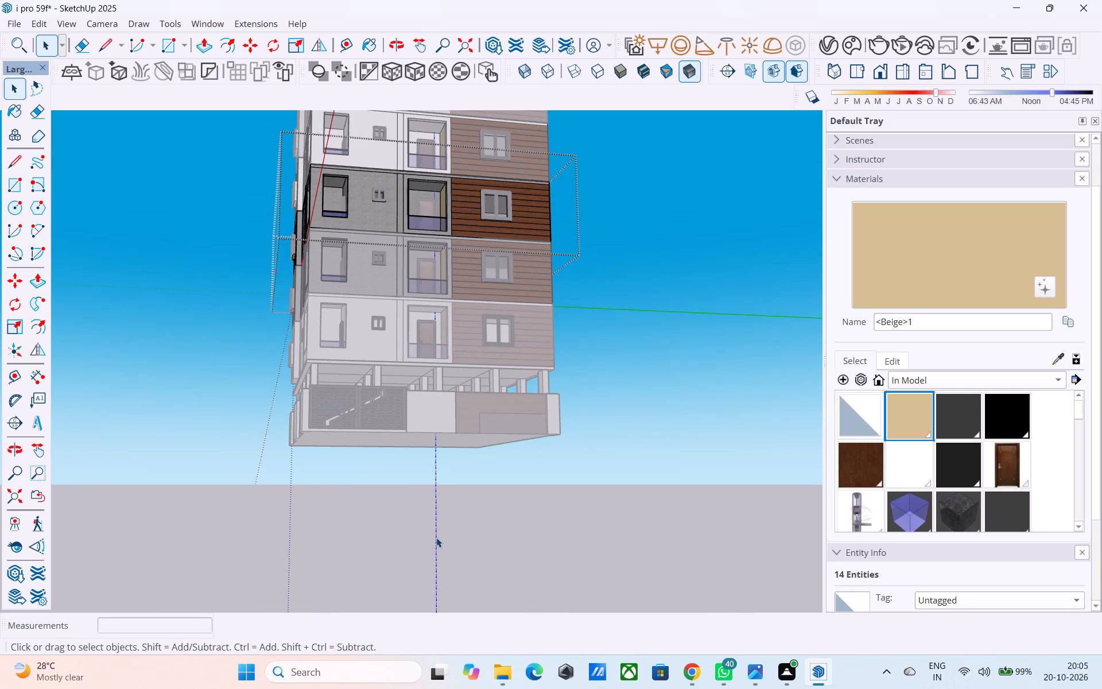
{"action": "key", "text": "Delete"}
{"action": "scroll", "coordinate": [437, 514], "scroll_direction": "down", "scroll_amount": 5}
{"action": "middle_click_drag", "start_coordinate": [437, 514], "coordinate": [441, 587]}
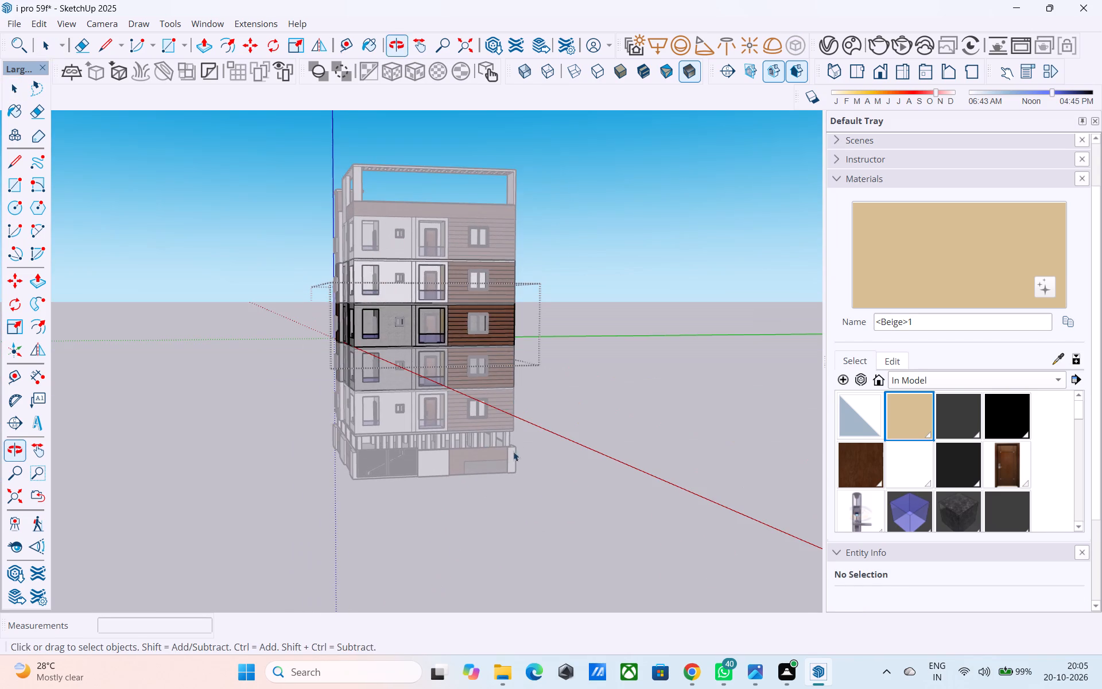
{"action": "left_click", "coordinate": [557, 382]}
{"action": "scroll", "coordinate": [549, 367], "scroll_direction": "up", "scroll_amount": 2}
{"action": "left_click", "coordinate": [548, 365]}
Save the model with the guide lines removed.
{"action": "key", "text": "ctrl+s"}
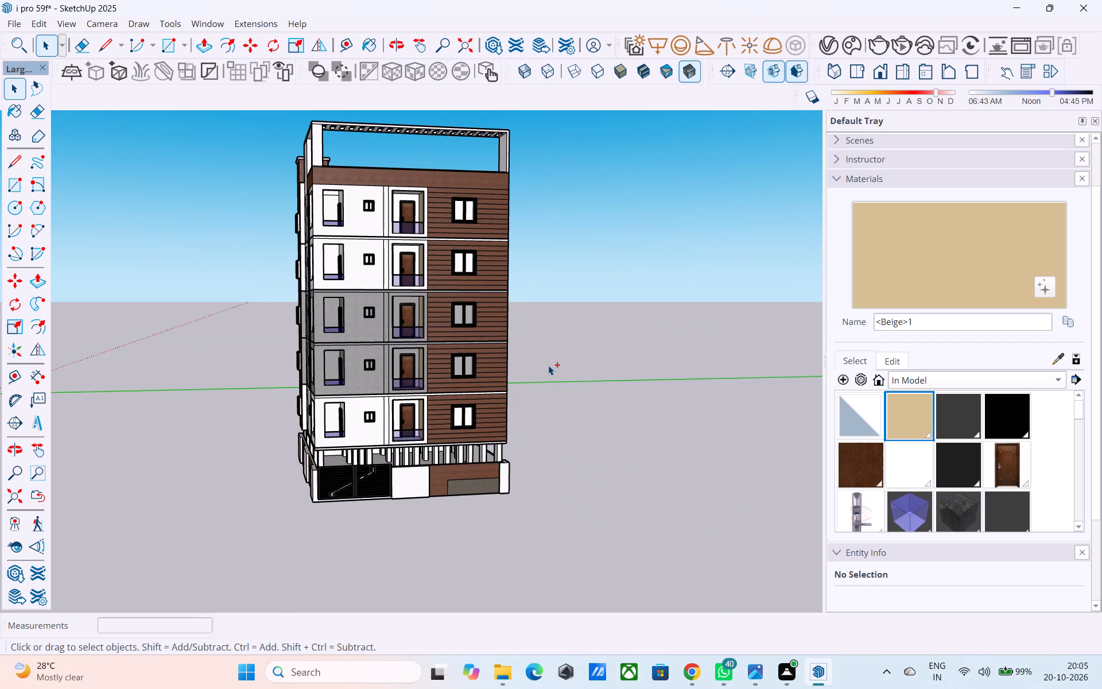
Examine the finished building's exterior from all sides.
{"action": "scroll", "coordinate": [548, 367], "scroll_direction": "down", "scroll_amount": 3}
{"action": "middle_click_drag", "start_coordinate": [548, 367], "coordinate": [569, 444]}
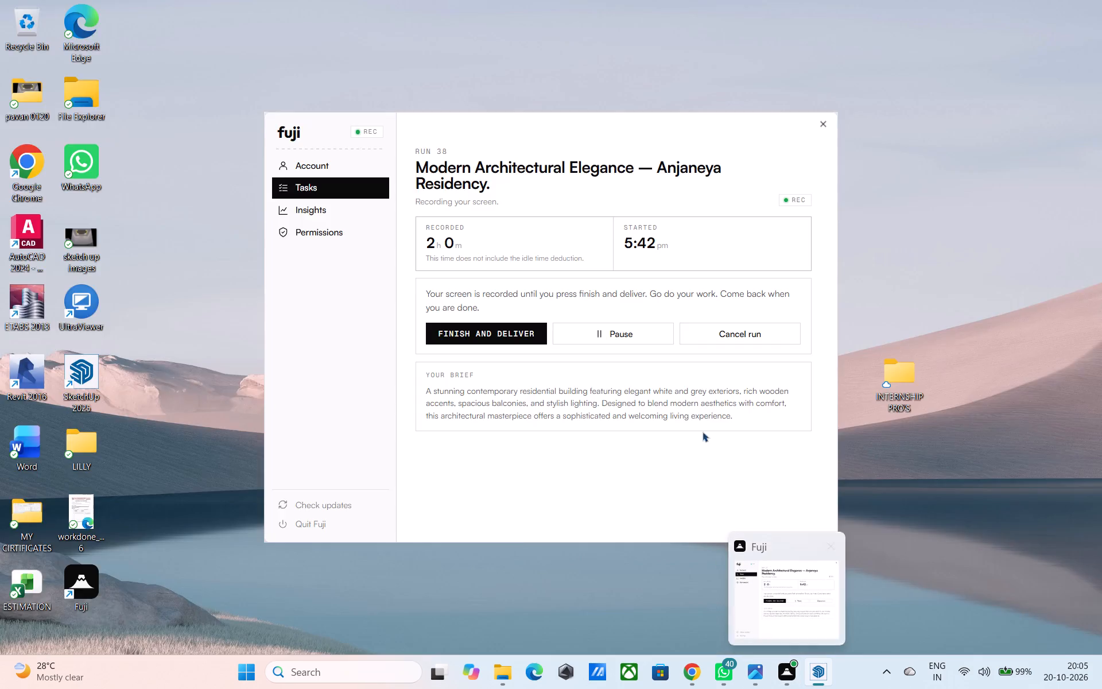
{"action": "middle_click_drag", "start_coordinate": [634, 339], "coordinate": [737, 315]}
{"action": "scroll", "coordinate": [488, 328], "scroll_direction": "up", "scroll_amount": 1}
{"action": "middle_click_drag", "start_coordinate": [484, 329], "coordinate": [710, 311]}
{"action": "scroll", "coordinate": [713, 310], "scroll_direction": "down", "scroll_amount": 4}
{"action": "middle_click_drag", "start_coordinate": [477, 359], "coordinate": [730, 353]}
{"action": "scroll", "coordinate": [430, 336], "scroll_direction": "up", "scroll_amount": 1}
{"action": "middle_click_drag", "start_coordinate": [393, 336], "coordinate": [758, 330]}
{"action": "middle_click_drag", "start_coordinate": [235, 348], "coordinate": [491, 355]}
{"action": "middle_click_drag", "start_coordinate": [292, 329], "coordinate": [674, 335]}
{"action": "middle_click_drag", "start_coordinate": [298, 334], "coordinate": [546, 333]}
{"action": "scroll", "coordinate": [391, 270], "scroll_direction": "up", "scroll_amount": 6}
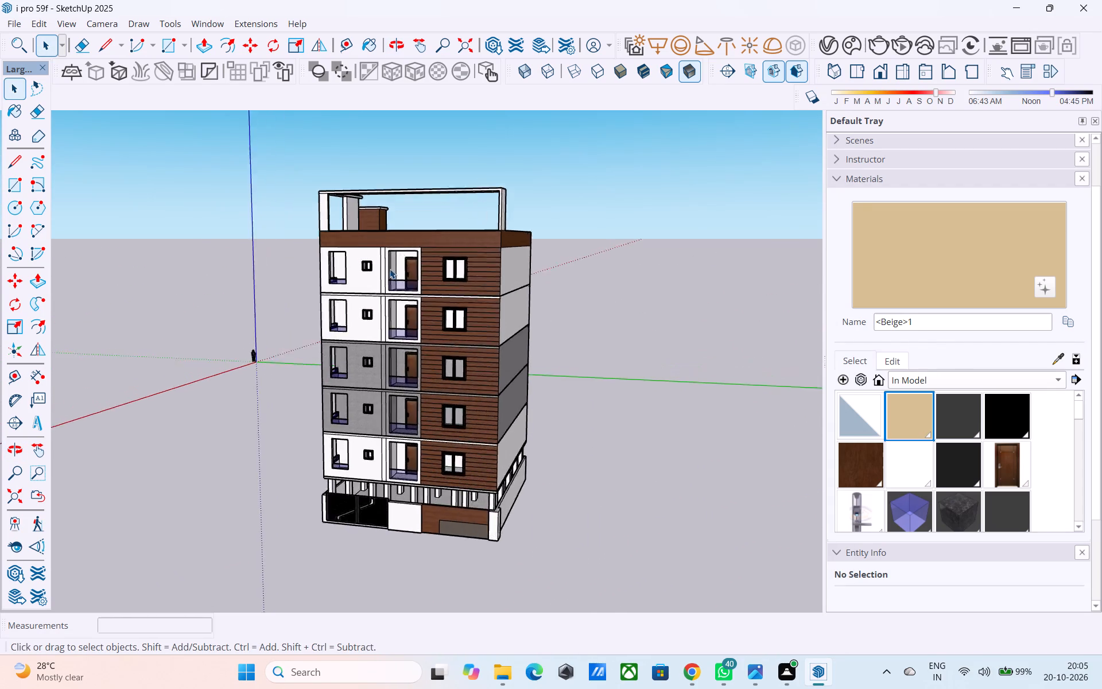
Open the lower grey floor's group for editing near the two vertical wall lines beside the balcony.
{"action": "scroll", "coordinate": [390, 269], "scroll_direction": "up", "scroll_amount": 10}
{"action": "scroll", "coordinate": [373, 275], "scroll_direction": "down", "scroll_amount": 2}
{"action": "middle_click_drag", "start_coordinate": [374, 281], "coordinate": [397, 397]}
{"action": "scroll", "coordinate": [382, 367], "scroll_direction": "up", "scroll_amount": 9}
{"action": "double_click", "coordinate": [379, 363]}
{"action": "scroll", "coordinate": [379, 354], "scroll_direction": "down", "scroll_amount": 15}
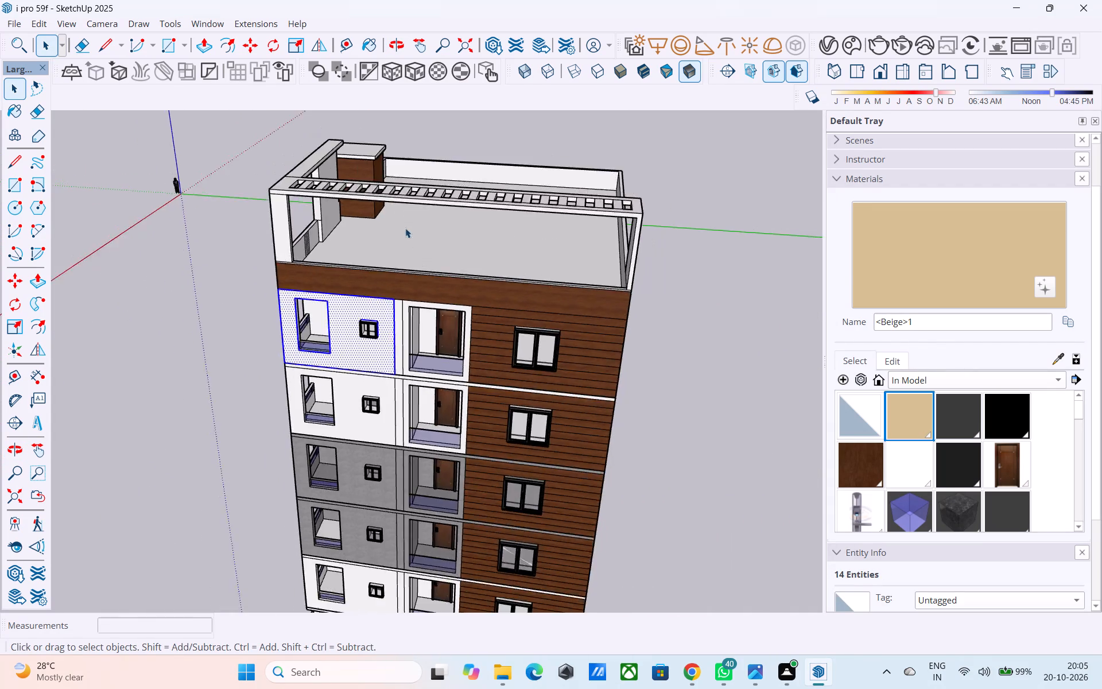
{"action": "scroll", "coordinate": [405, 228], "scroll_direction": "down", "scroll_amount": 2}
{"action": "scroll", "coordinate": [408, 563], "scroll_direction": "up", "scroll_amount": 7}
{"action": "scroll", "coordinate": [406, 410], "scroll_direction": "up", "scroll_amount": 2}
{"action": "left_click", "coordinate": [389, 339]}
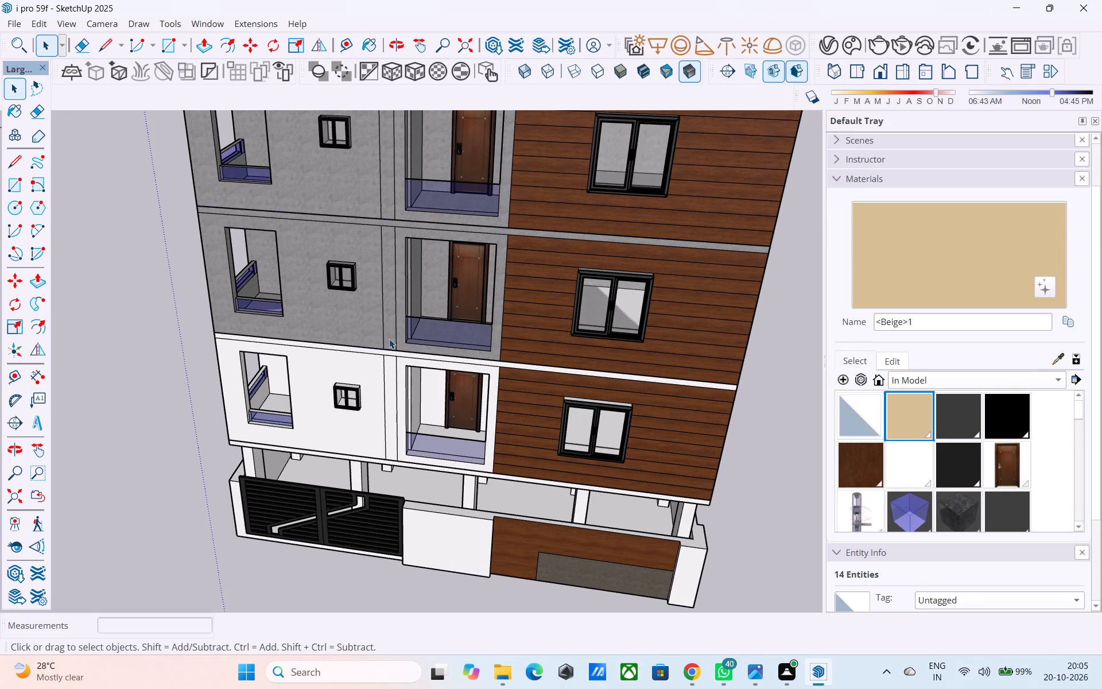
{"action": "left_click", "coordinate": [389, 339]}
{"action": "scroll", "coordinate": [389, 333], "scroll_direction": "up", "scroll_amount": 5}
{"action": "double_click", "coordinate": [388, 320]}
{"action": "scroll", "coordinate": [386, 316], "scroll_direction": "up", "scroll_amount": 4}
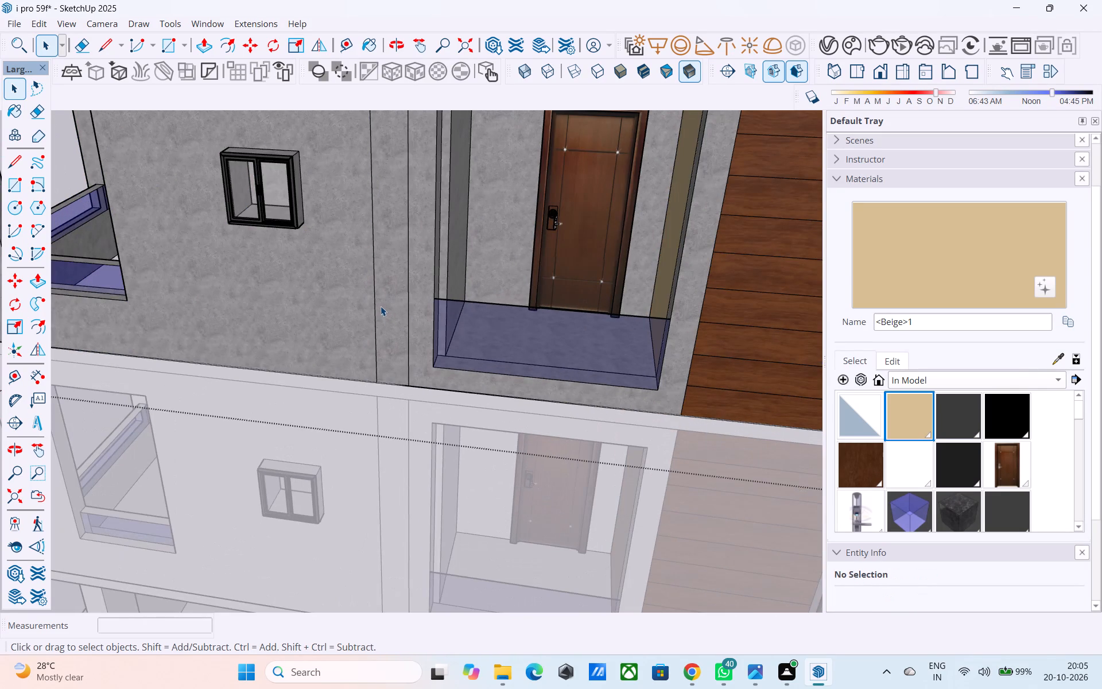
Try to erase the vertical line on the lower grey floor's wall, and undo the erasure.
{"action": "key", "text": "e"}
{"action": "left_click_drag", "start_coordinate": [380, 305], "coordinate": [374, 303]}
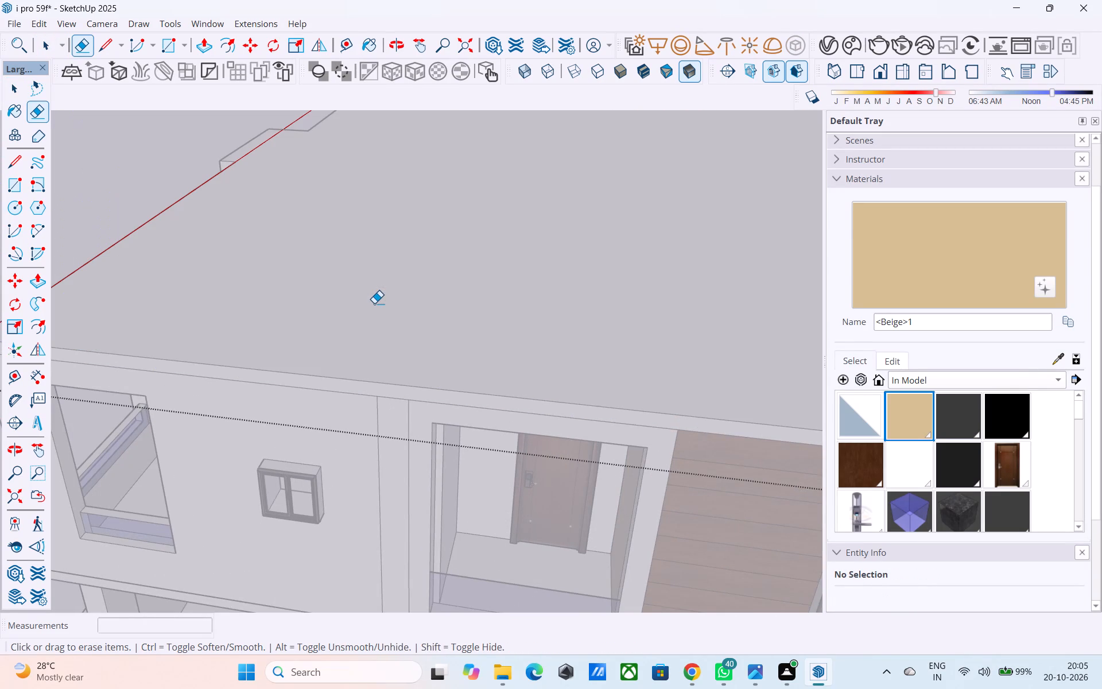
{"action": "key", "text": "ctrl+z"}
Open the nested wall group of the lower grey floor and erase the vertical line farther from the balcony.
{"action": "key", "text": "space"}
{"action": "double_click", "coordinate": [374, 303]}
{"action": "scroll", "coordinate": [375, 300], "scroll_direction": "up", "scroll_amount": 3}
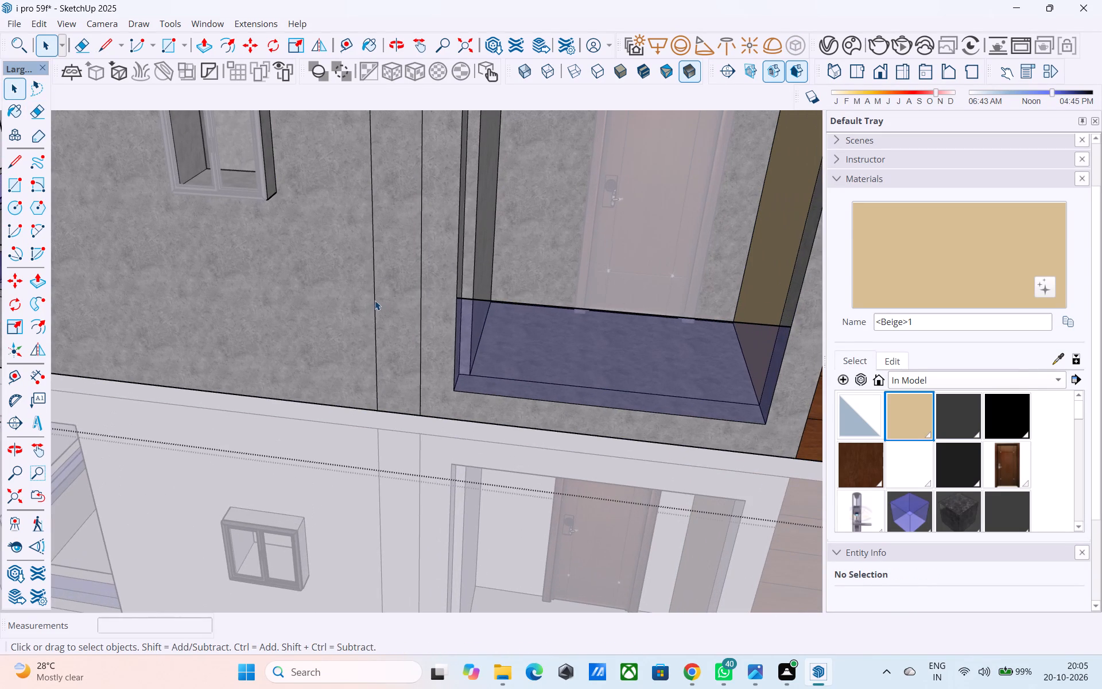
{"action": "key", "text": "e"}
{"action": "left_click_drag", "start_coordinate": [381, 303], "coordinate": [368, 300]}
{"action": "scroll", "coordinate": [370, 300], "scroll_direction": "down", "scroll_amount": 20}
{"action": "scroll", "coordinate": [370, 300], "scroll_direction": "down", "scroll_amount": 3}
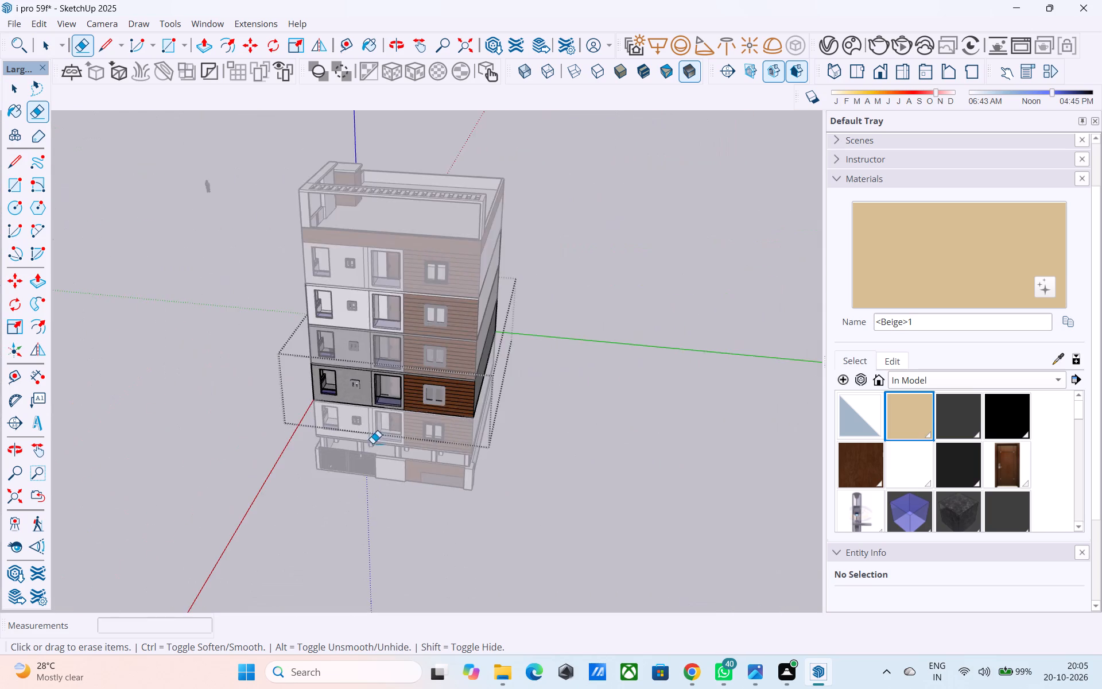
{"action": "scroll", "coordinate": [372, 443], "scroll_direction": "down", "scroll_amount": 5}
{"action": "scroll", "coordinate": [363, 314], "scroll_direction": "up", "scroll_amount": 6}
{"action": "key", "text": "space"}
Erase the vertical line farther from the balcony inside the lowest white floor's group, and leave the group.
{"action": "scroll", "coordinate": [357, 310], "scroll_direction": "down", "scroll_amount": 3}
{"action": "scroll", "coordinate": [381, 510], "scroll_direction": "up", "scroll_amount": 3}
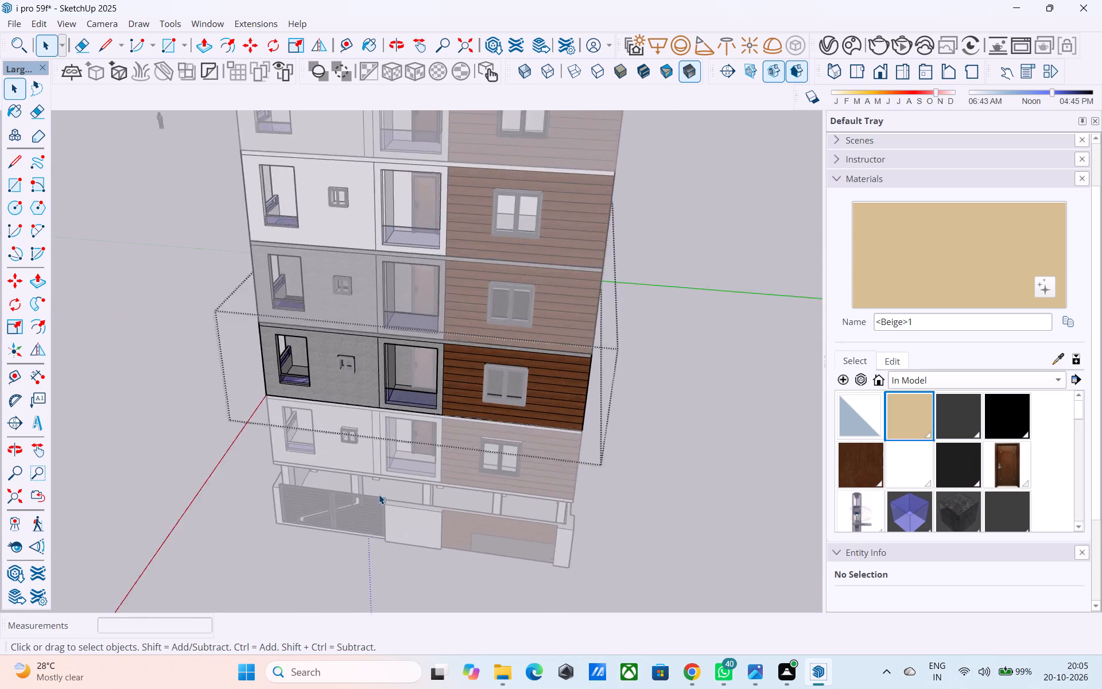
{"action": "scroll", "coordinate": [379, 494], "scroll_direction": "up", "scroll_amount": 7}
{"action": "double_click", "coordinate": [377, 446]}
{"action": "scroll", "coordinate": [377, 446], "scroll_direction": "up", "scroll_amount": 3}
{"action": "key", "text": "e"}
{"action": "left_click_drag", "start_coordinate": [377, 444], "coordinate": [371, 443]}
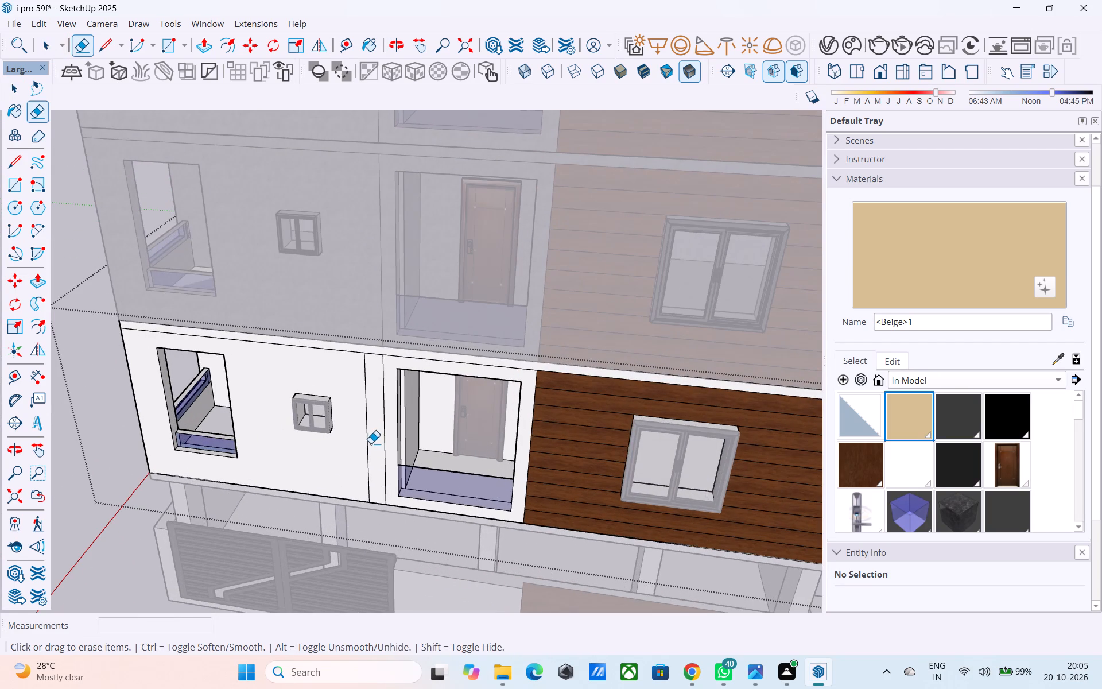
{"action": "left_click_drag", "start_coordinate": [371, 443], "coordinate": [368, 442]}
{"action": "scroll", "coordinate": [366, 439], "scroll_direction": "down", "scroll_amount": 13}
{"action": "key", "text": "space"}
{"action": "scroll", "coordinate": [347, 311], "scroll_direction": "up", "scroll_amount": 2}
{"action": "double_click", "coordinate": [340, 276]}
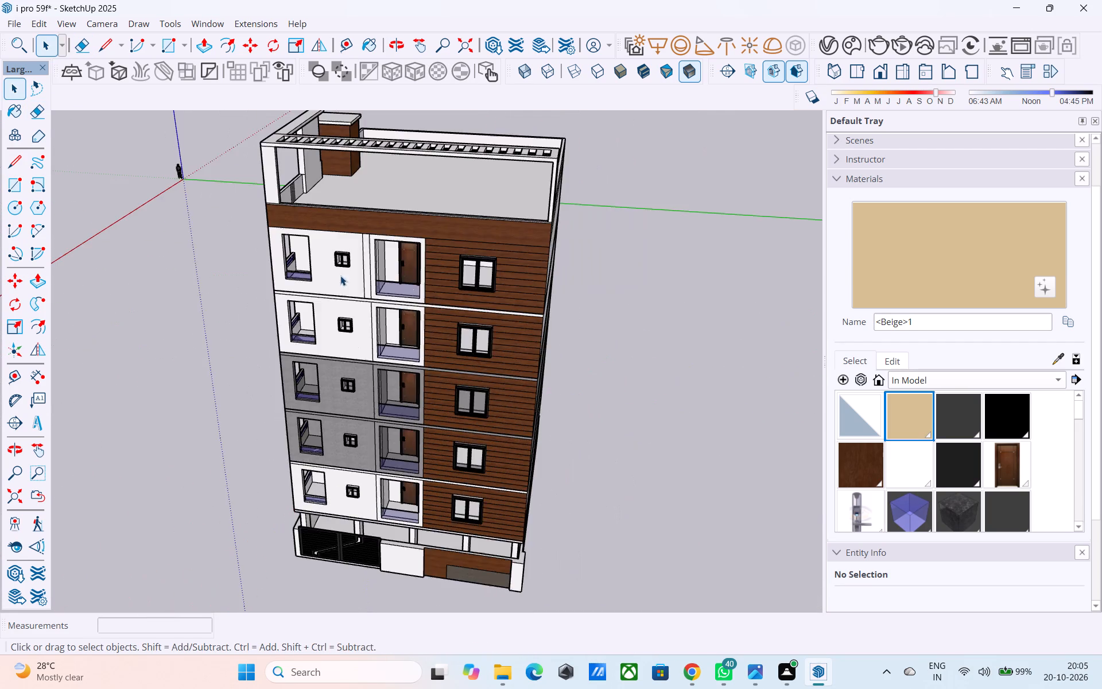
Erase the vertical line between the small window and the balcony strip on the top floor's white wall.
{"action": "scroll", "coordinate": [373, 267], "scroll_direction": "up", "scroll_amount": 9}
{"action": "left_click", "coordinate": [362, 267]}
{"action": "key", "text": "e"}
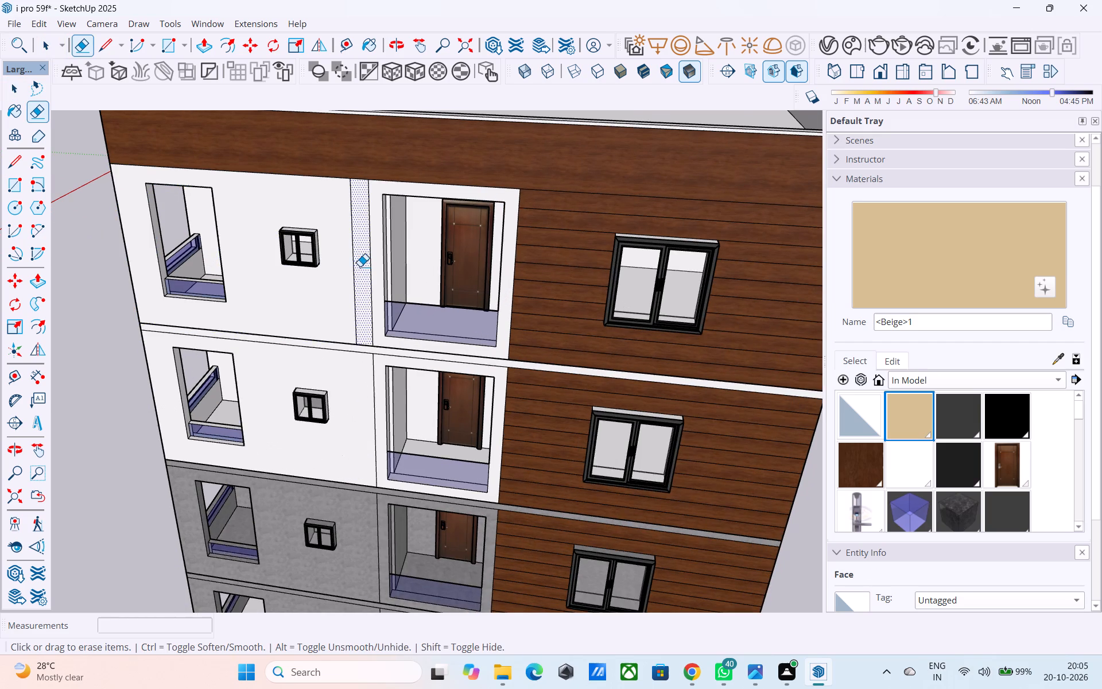
{"action": "scroll", "coordinate": [360, 266], "scroll_direction": "up", "scroll_amount": 2}
{"action": "left_click_drag", "start_coordinate": [359, 266], "coordinate": [350, 266]}
{"action": "key", "text": "space"}
Save the model with the extra wall lines removed.
{"action": "scroll", "coordinate": [353, 268], "scroll_direction": "down", "scroll_amount": 4}
{"action": "middle_click_drag", "start_coordinate": [381, 312], "coordinate": [387, 301]}
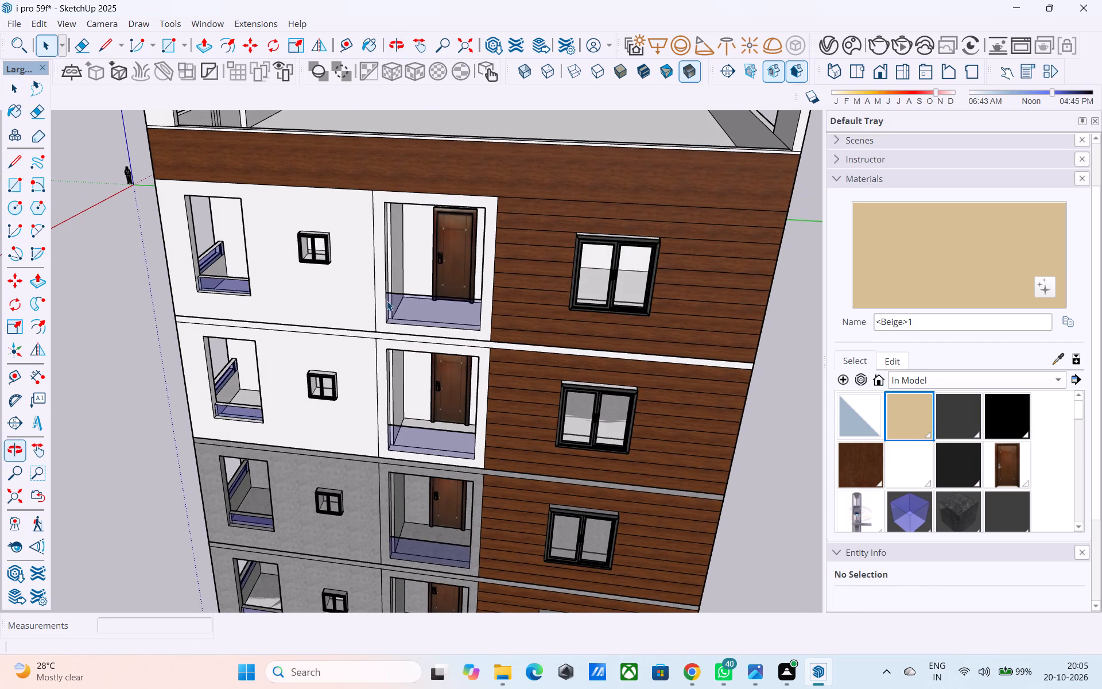
{"action": "key", "text": "ctrl+s"}
Examine the cleaned-up facades from several sides of the building, saving the model once more.
{"action": "scroll", "coordinate": [387, 301], "scroll_direction": "down", "scroll_amount": 5}
{"action": "middle_click_drag", "start_coordinate": [382, 330], "coordinate": [391, 272]}
{"action": "scroll", "coordinate": [392, 277], "scroll_direction": "down", "scroll_amount": 2}
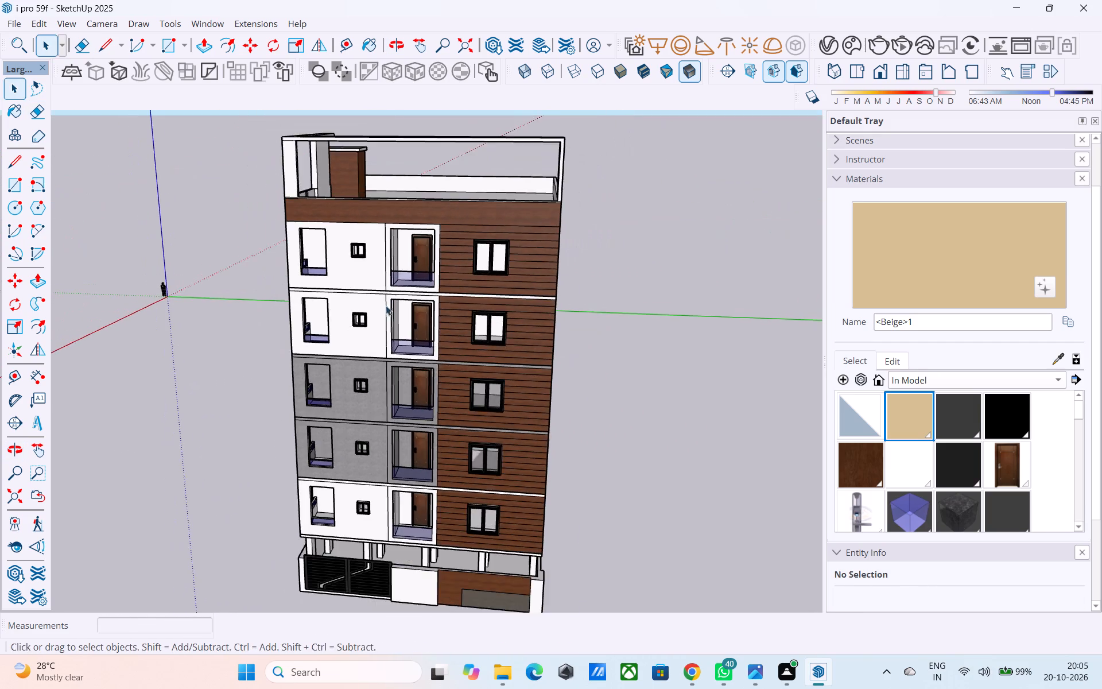
{"action": "scroll", "coordinate": [386, 305], "scroll_direction": "down", "scroll_amount": 2}
{"action": "middle_click_drag", "start_coordinate": [378, 309], "coordinate": [678, 266]}
{"action": "middle_click_drag", "start_coordinate": [481, 311], "coordinate": [726, 309]}
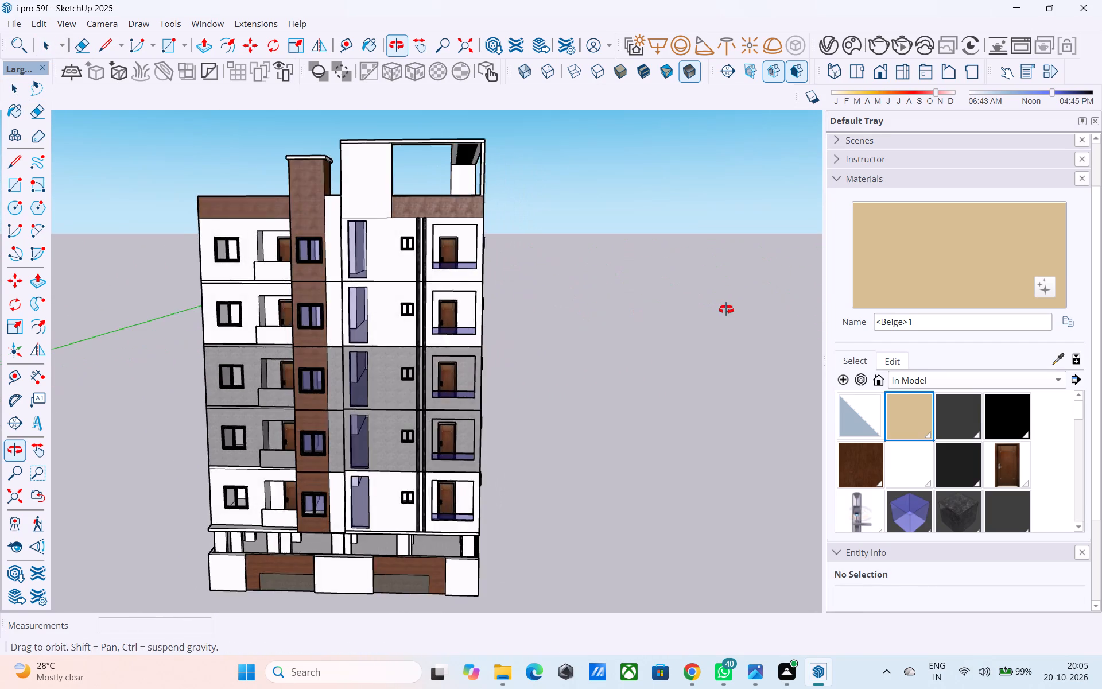
{"action": "middle_click_drag", "start_coordinate": [726, 309], "coordinate": [744, 309]}
{"action": "key", "text": "ctrl+s"}
{"action": "middle_click_drag", "start_coordinate": [602, 334], "coordinate": [473, 331]}
{"action": "scroll", "coordinate": [526, 311], "scroll_direction": "down", "scroll_amount": 2}
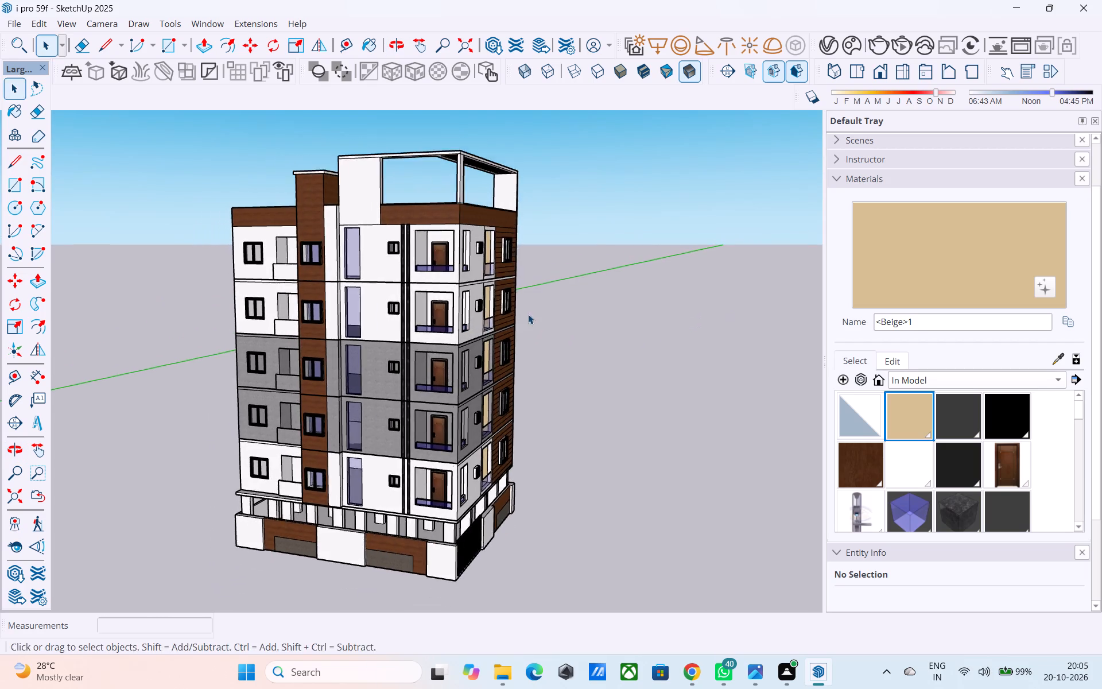
{"action": "middle_click_drag", "start_coordinate": [526, 319], "coordinate": [579, 335]}
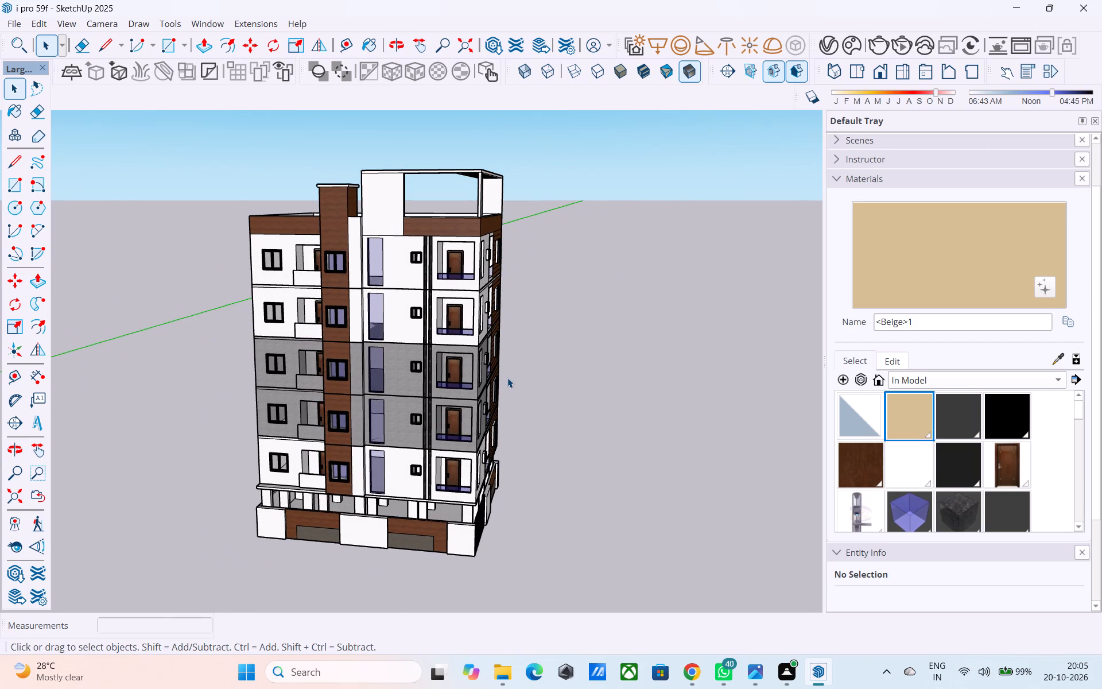